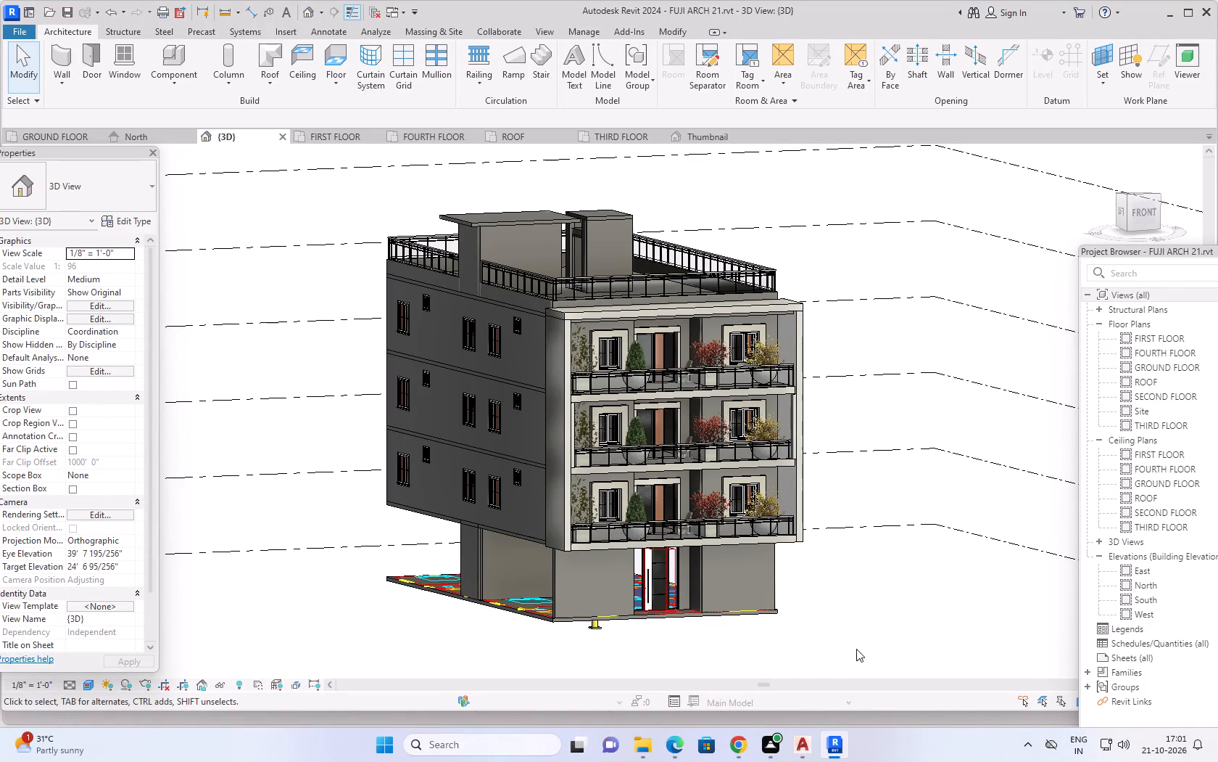
Delete the ground-floor front exterior wall to the left of the recessed entrance, below the balconies.
scroll(705, 644, "up", 1)
scroll(850, 627, "up", 1)
middle_click_drag(887, 612, 848, 618, "shift")
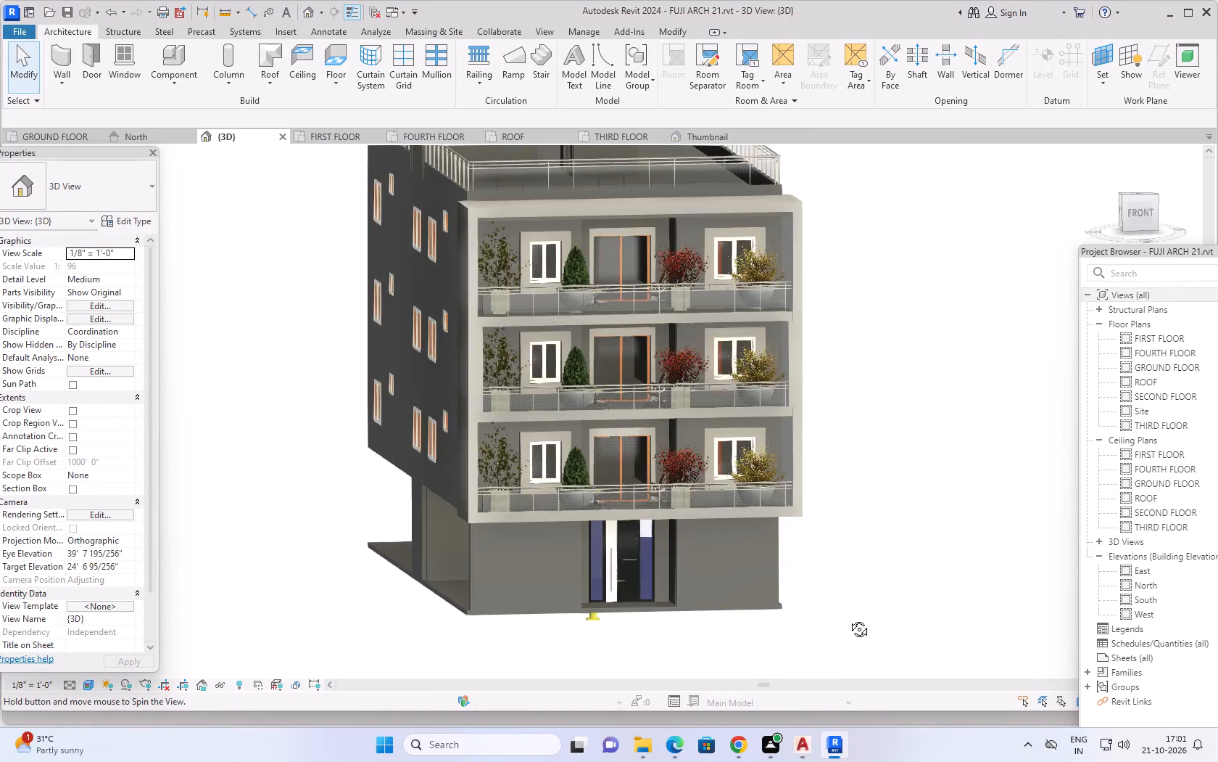
middle_click_drag(848, 618, 845, 575, "shift")
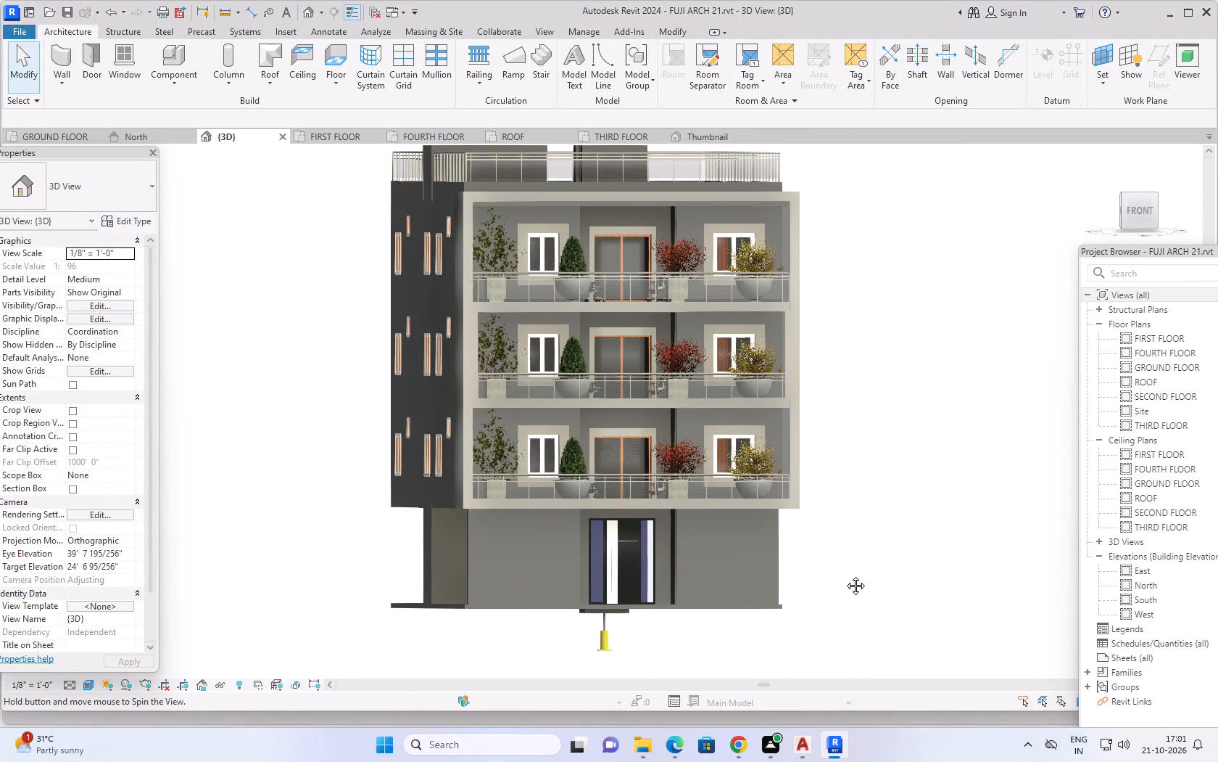
middle_click_drag(845, 575, 850, 581, "shift")
scroll(510, 633, "up", 3)
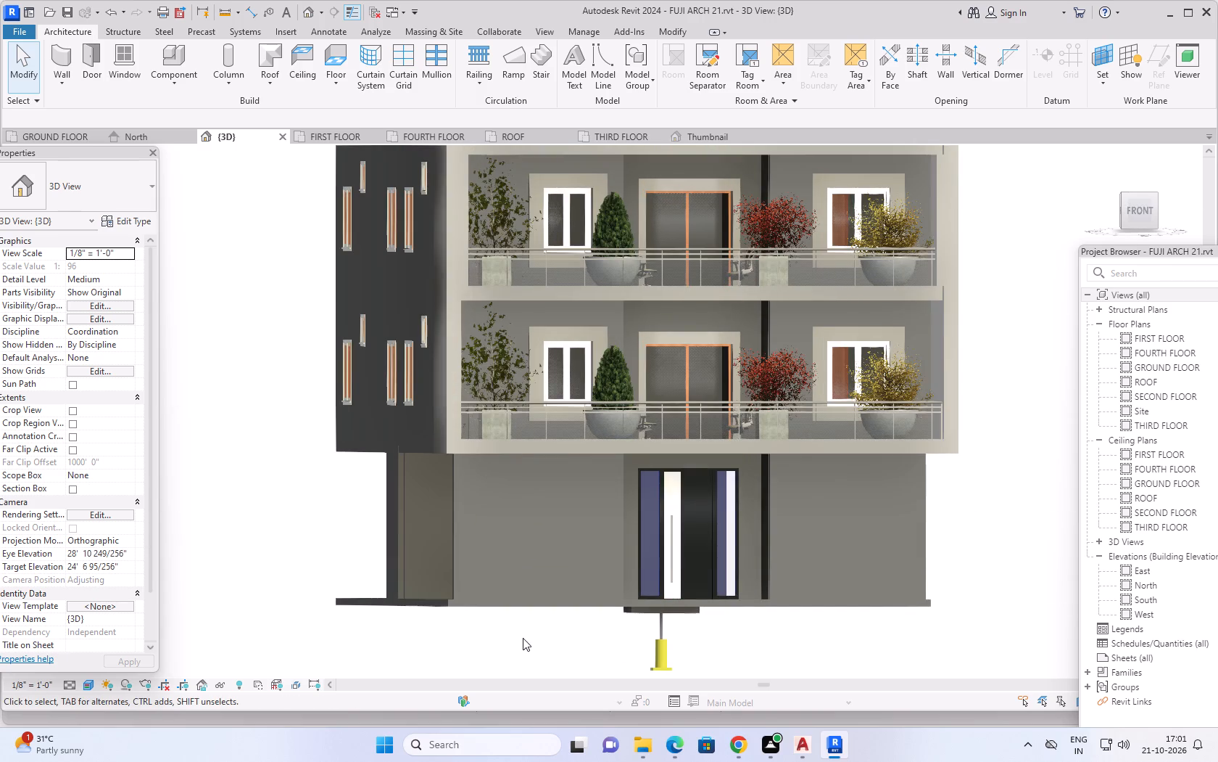
middle_click_drag(530, 636, 539, 660, "shift")
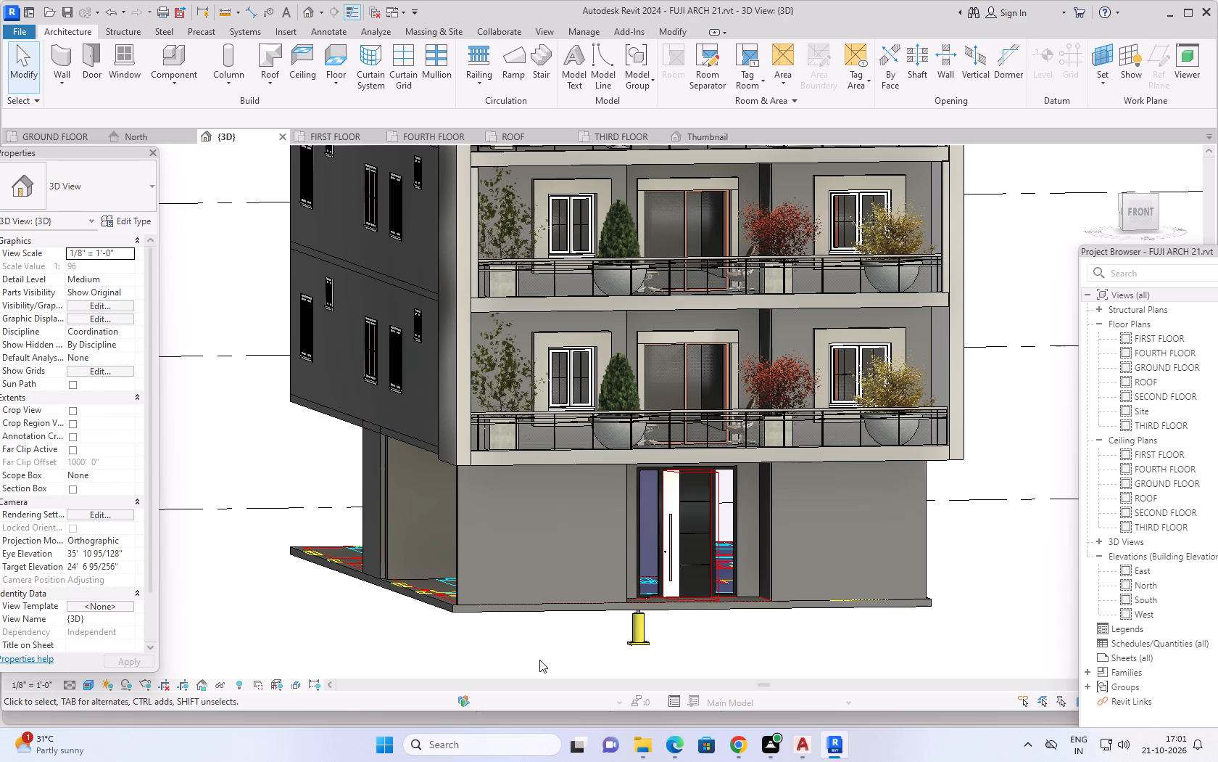
left_click(494, 531)
key("Delete")
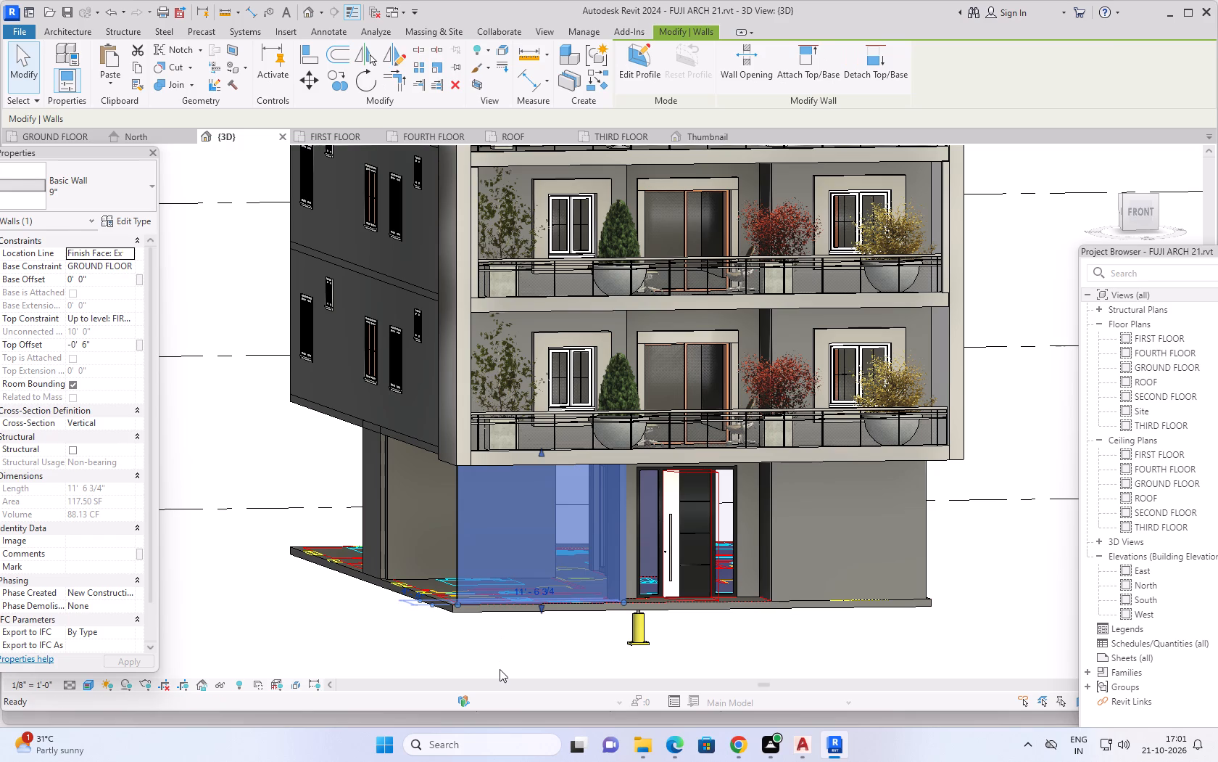
On the GROUND FLOOR plan, draw a 9" wall about 33' 4 1/2" long across the building's back edge, flipped inward onto the slab.
middle_click_drag(974, 555, 919, 507)
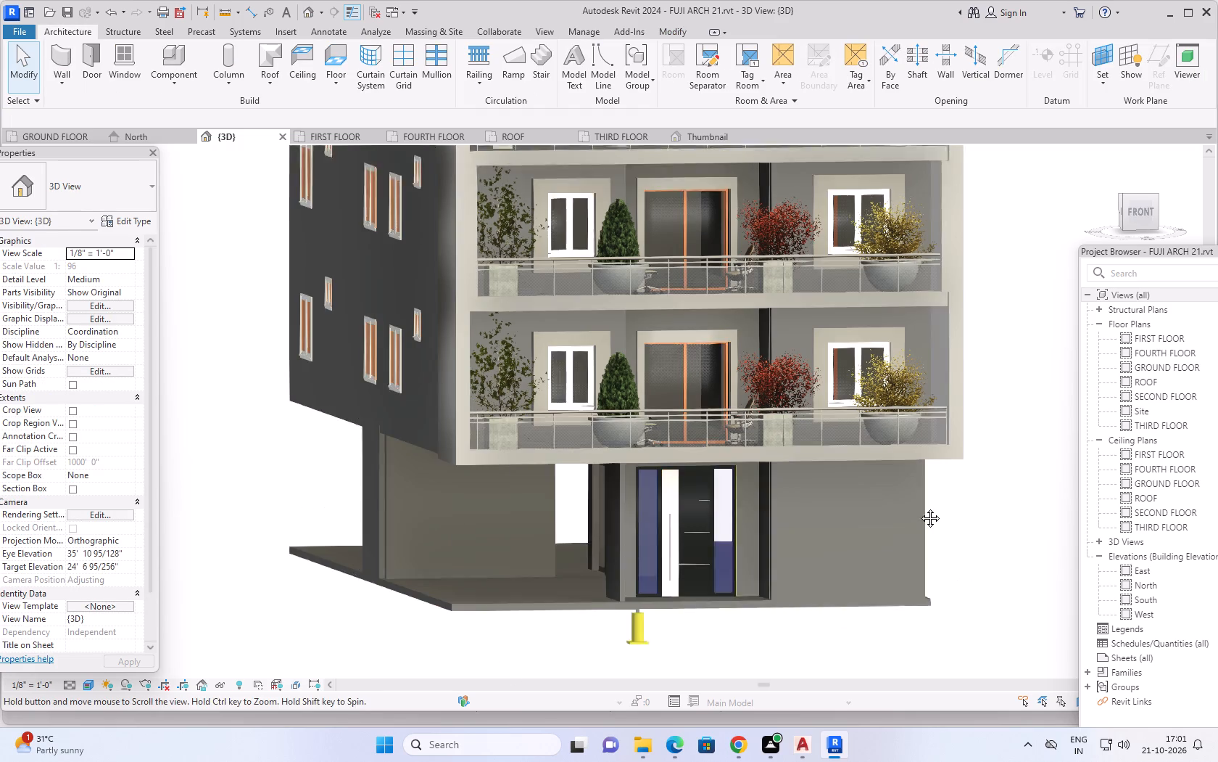
middle_click_drag(919, 507, 919, 502)
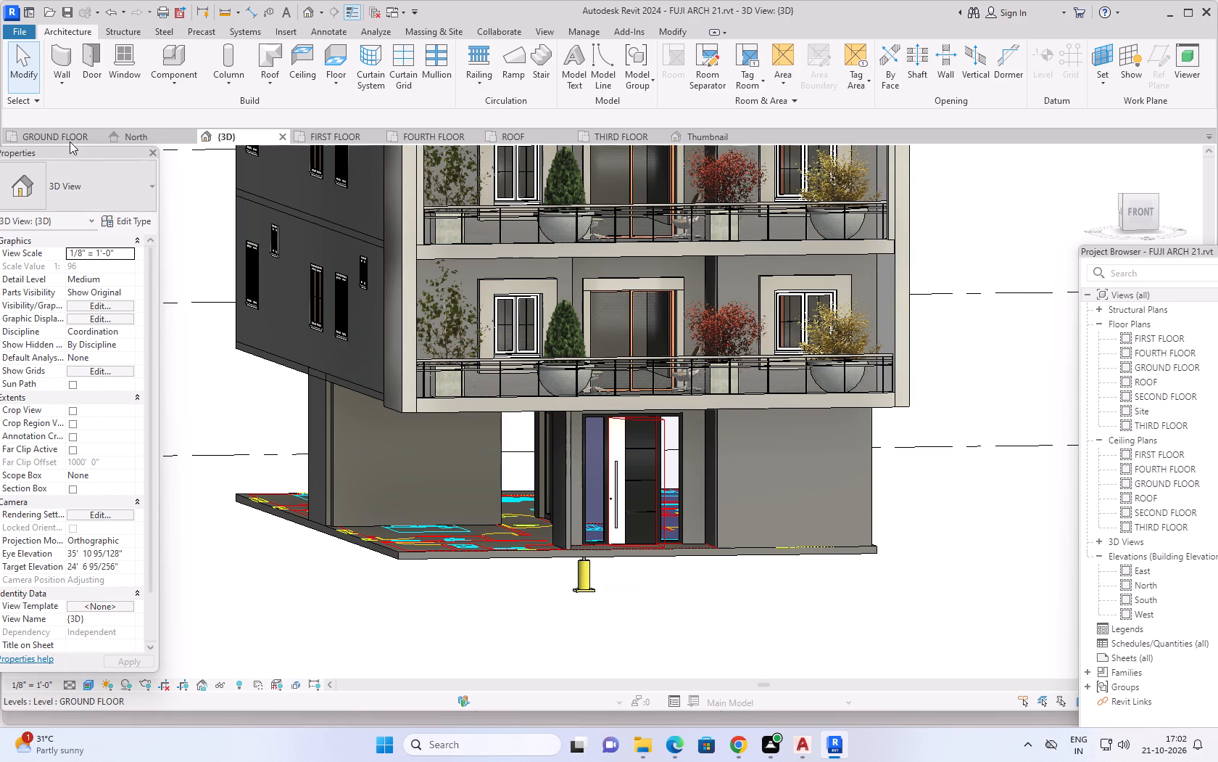
left_click(46, 138)
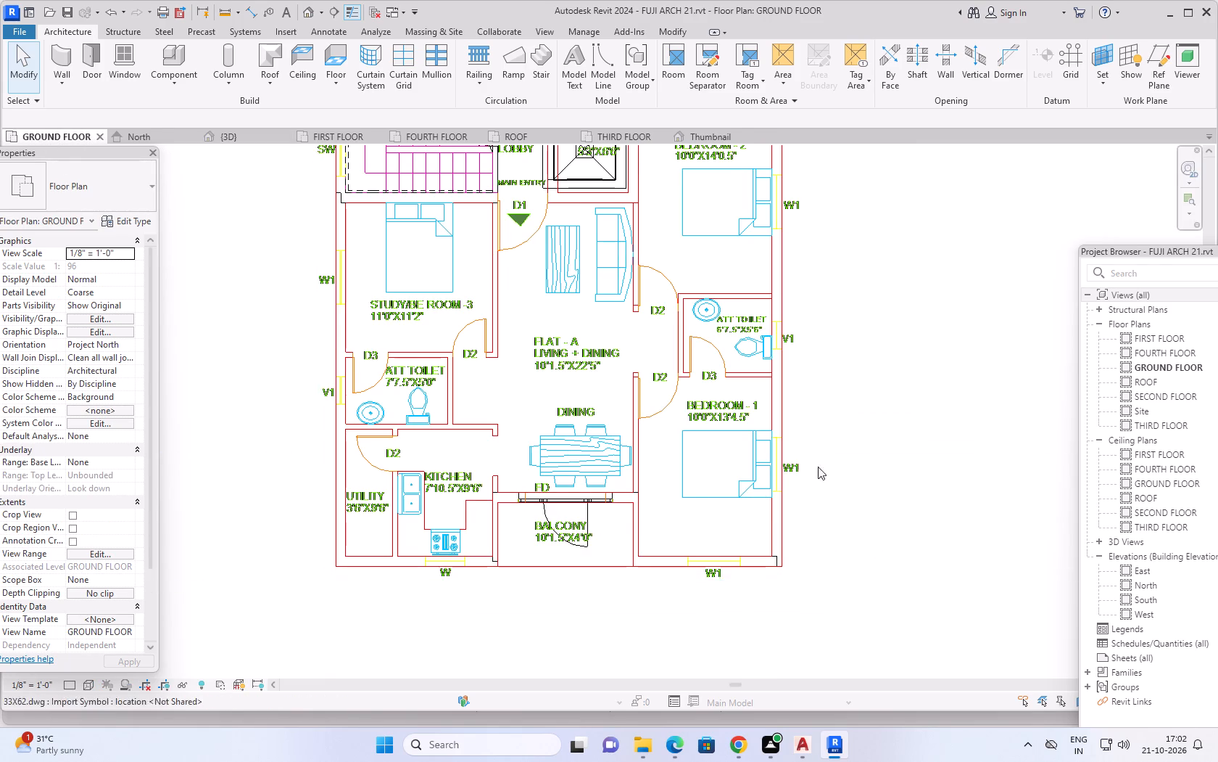
scroll(816, 467, "down", 1)
middle_click_drag(956, 355, 946, 402)
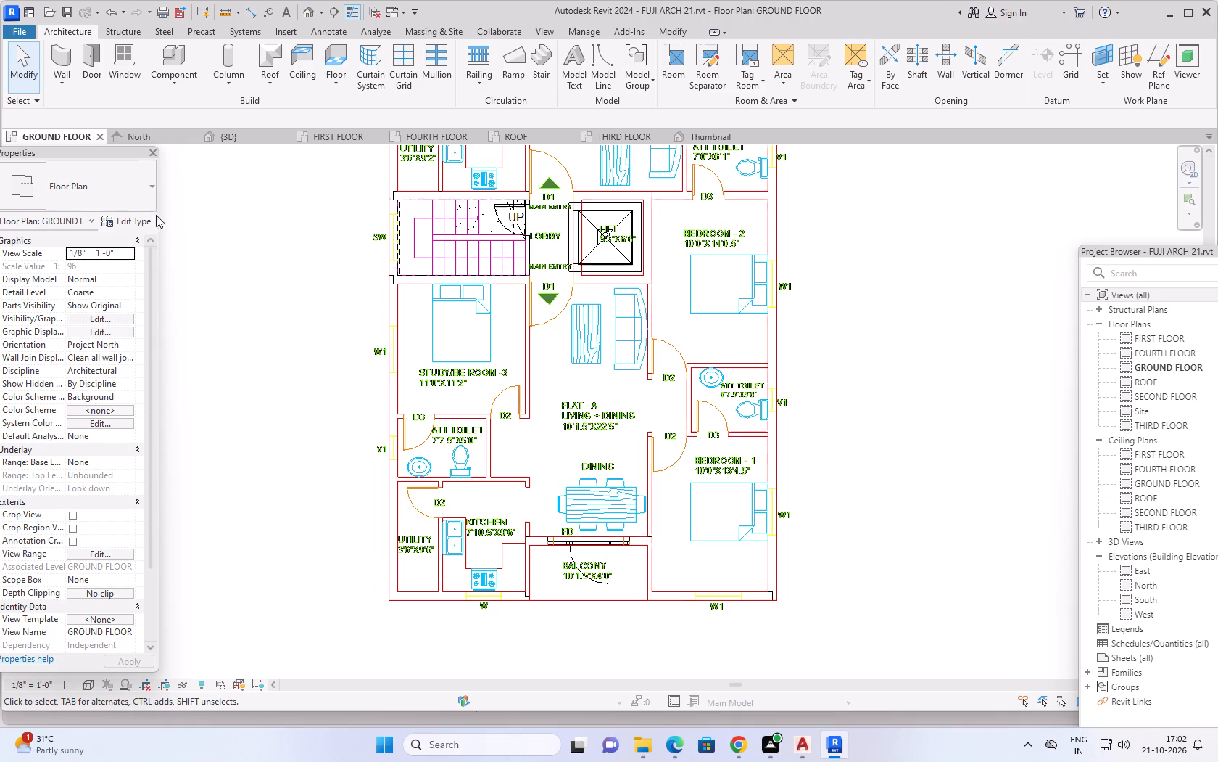
left_click(63, 52)
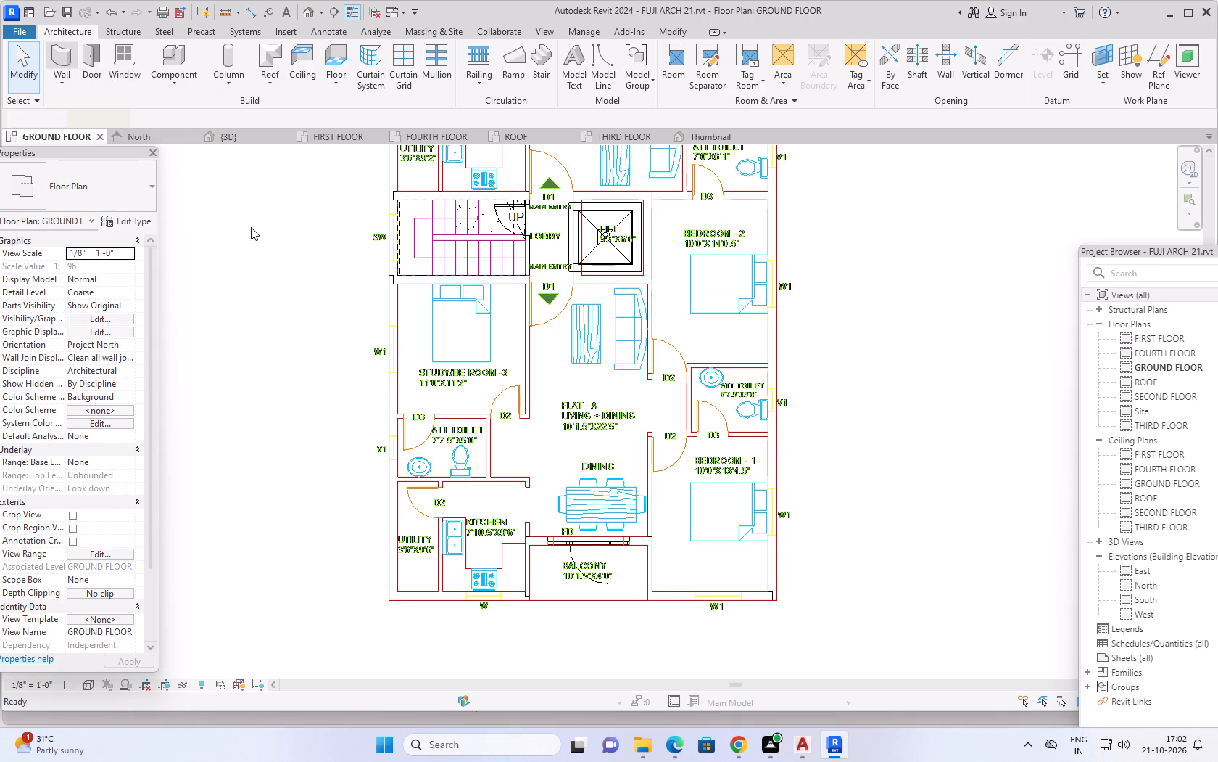
scroll(280, 229, "down", 1)
middle_click_drag(288, 216, 268, 519)
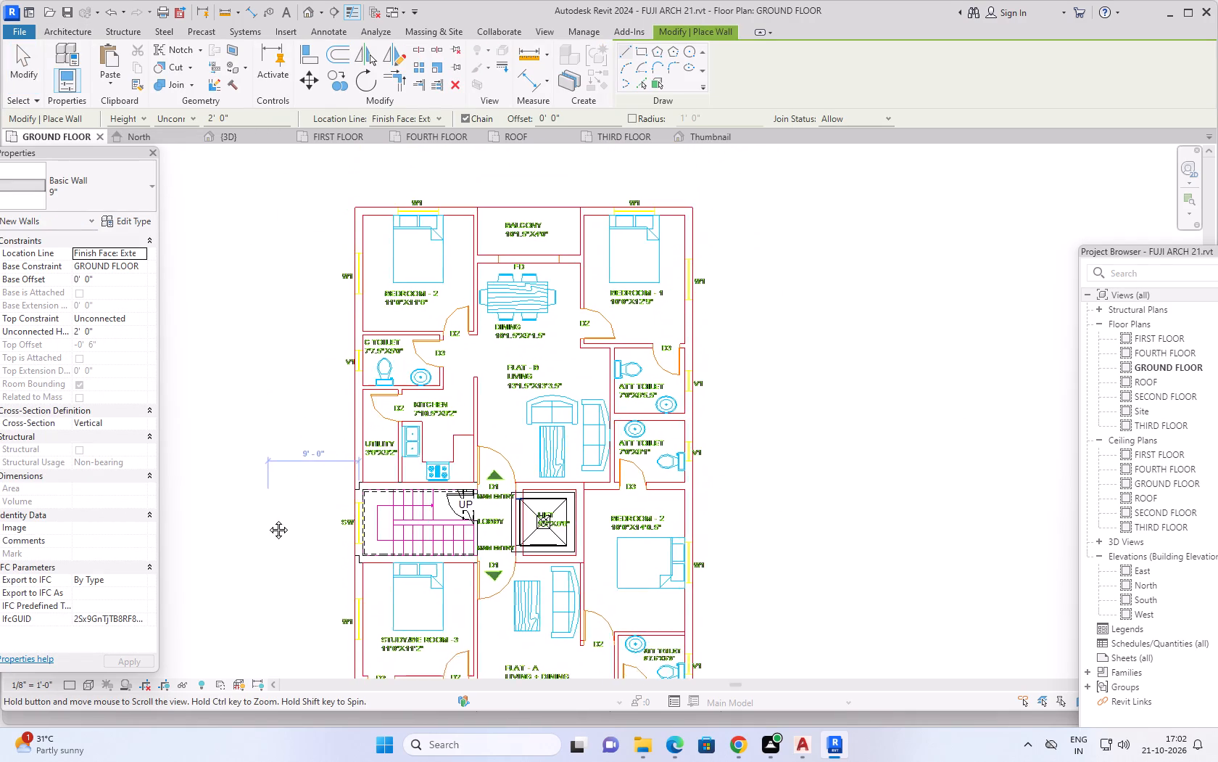
middle_click_drag(268, 519, 268, 525)
scroll(675, 250, "up", 5)
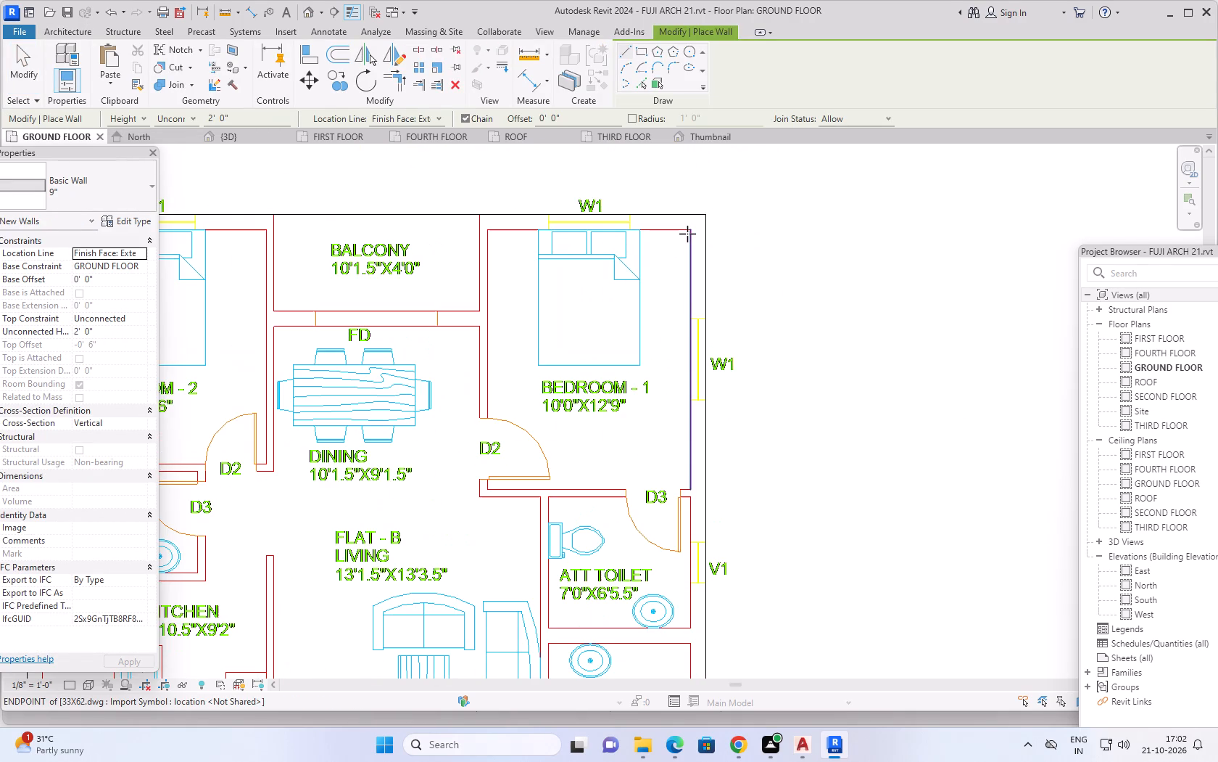
scroll(784, 268, "down", 3)
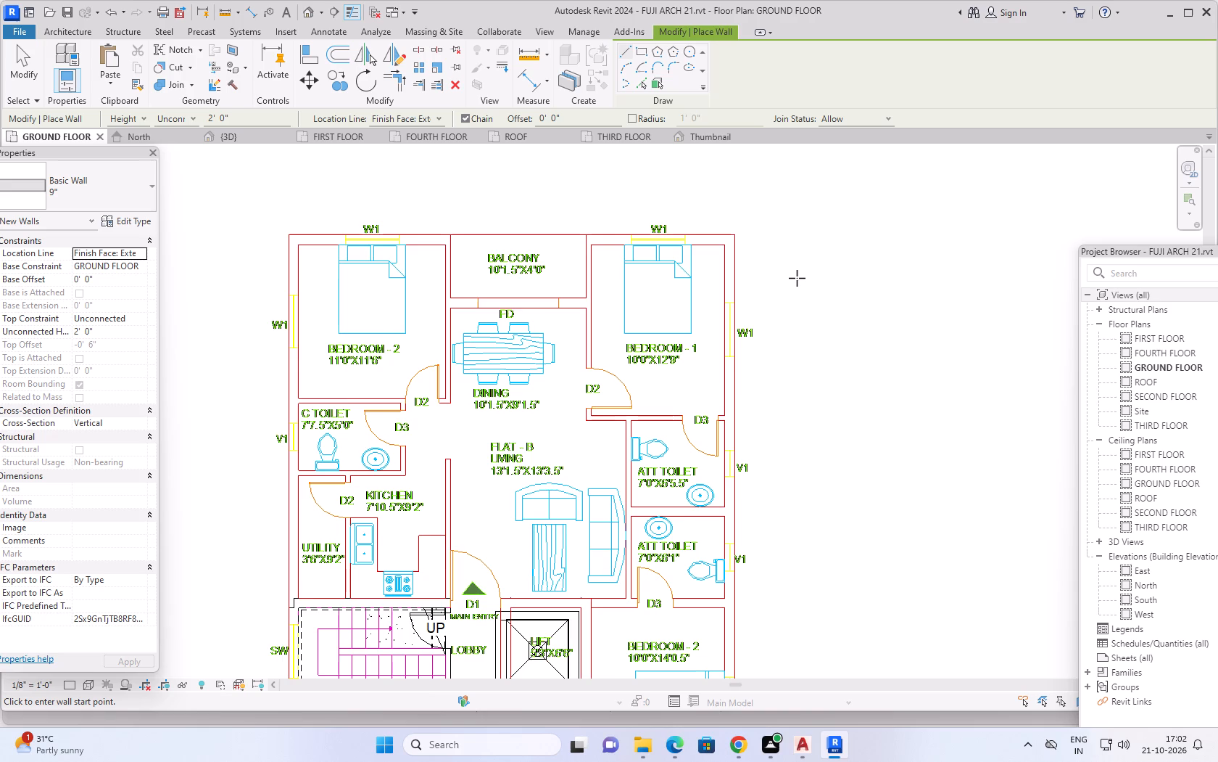
scroll(797, 278, "down", 2)
scroll(755, 253, "up", 4)
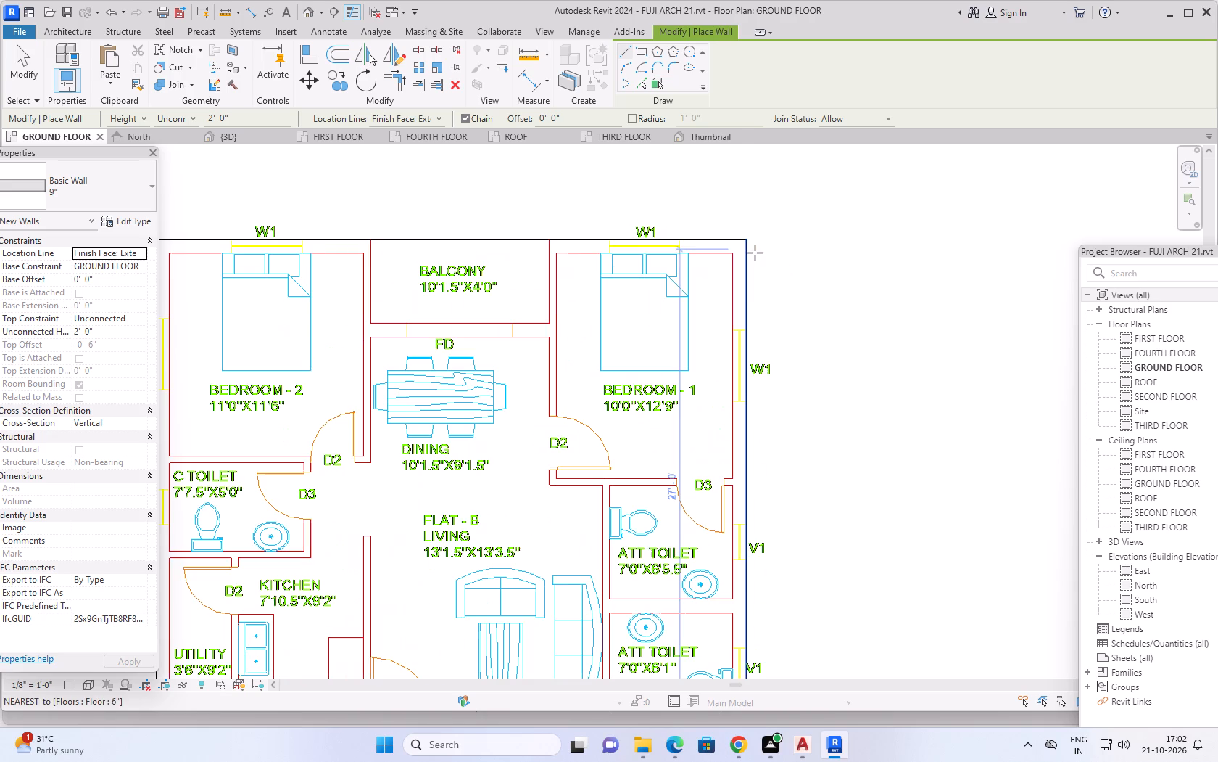
left_click(745, 239)
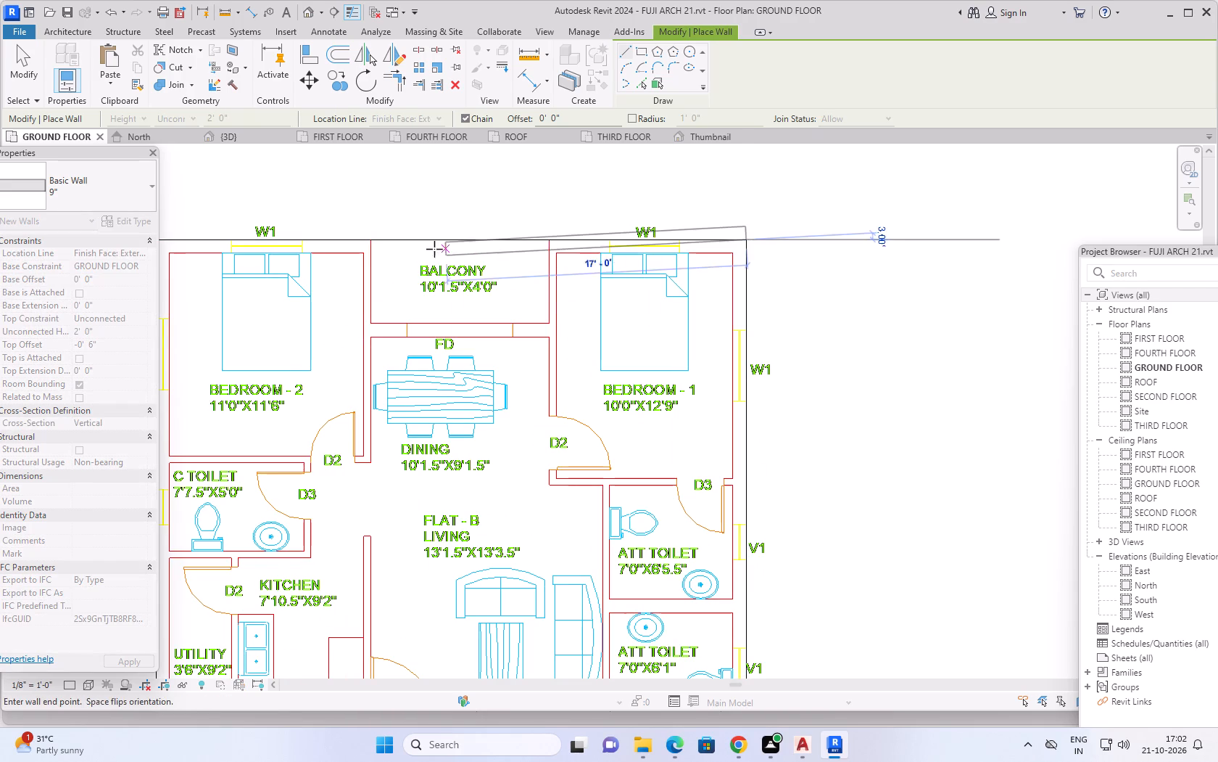
scroll(420, 239, "down", 5)
middle_click_drag(417, 237, 669, 221)
scroll(535, 226, "up", 8)
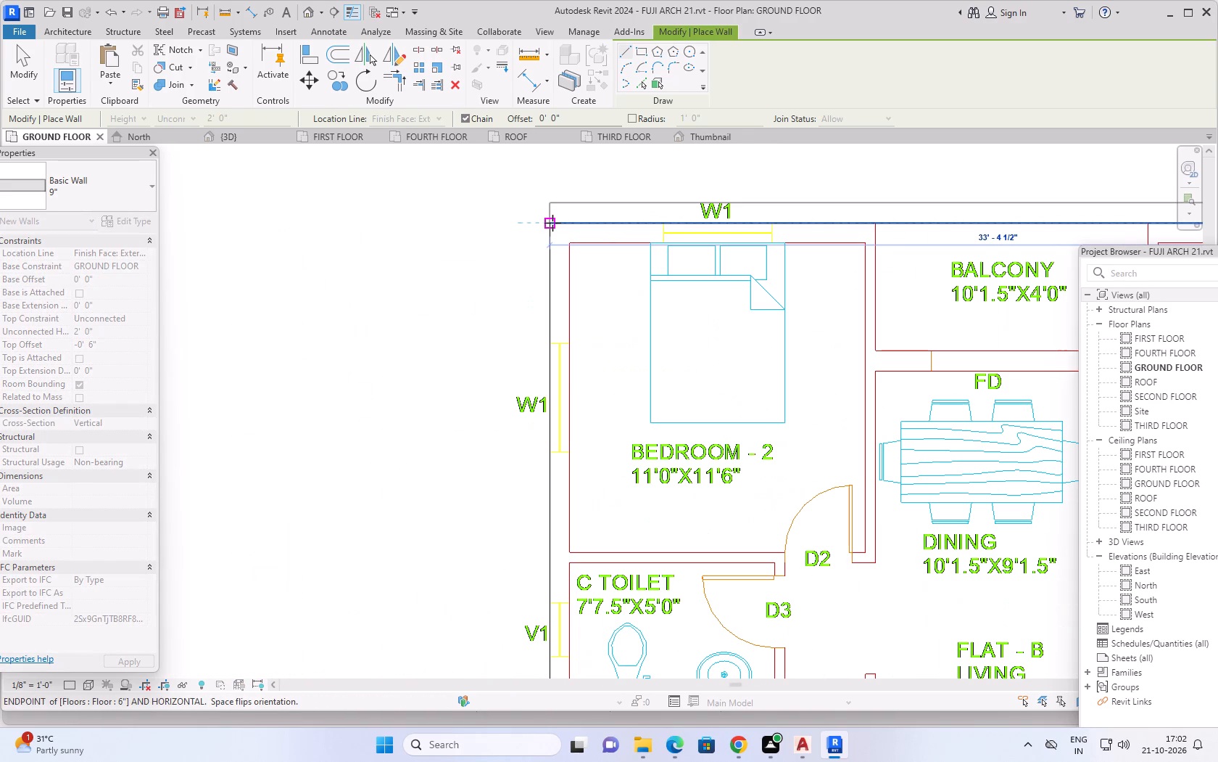
key("space")
left_click(551, 223)
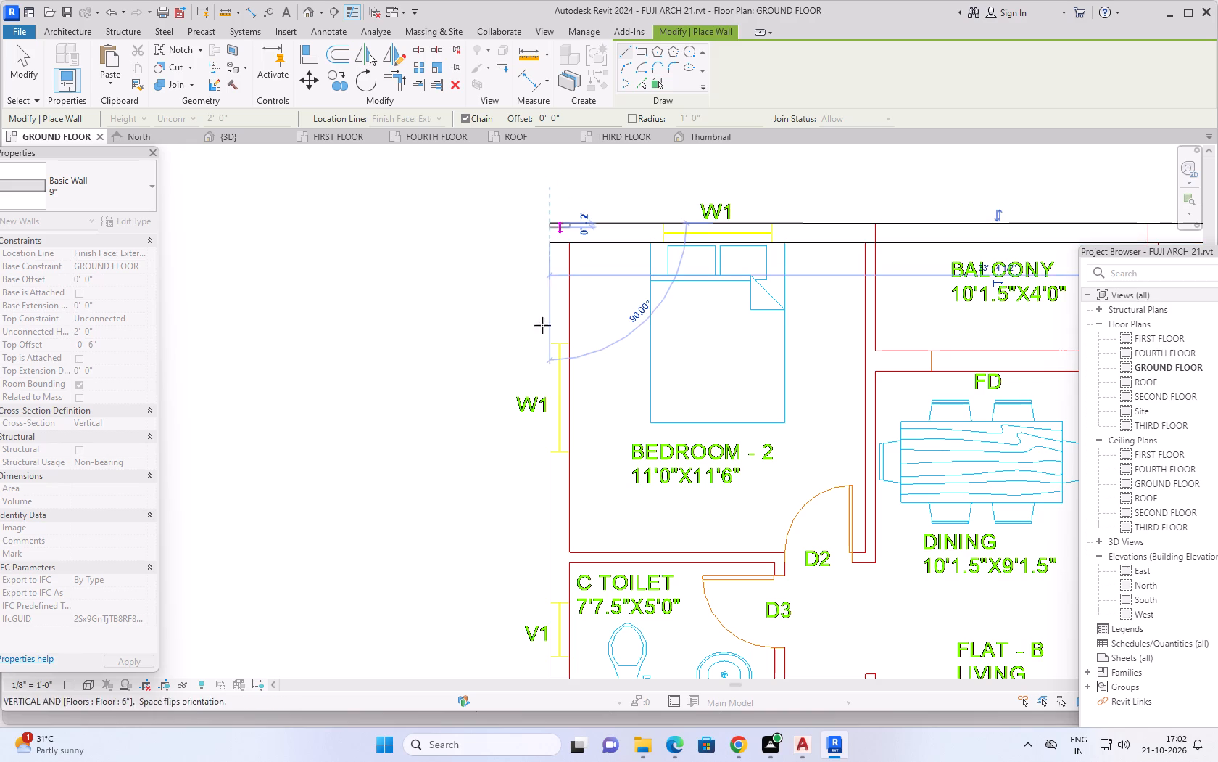
Continue the 9" wall down the building's whole left edge to the front corner, about 61' 11 1/2" long, and end the wall chain.
scroll(539, 480, "down", 7)
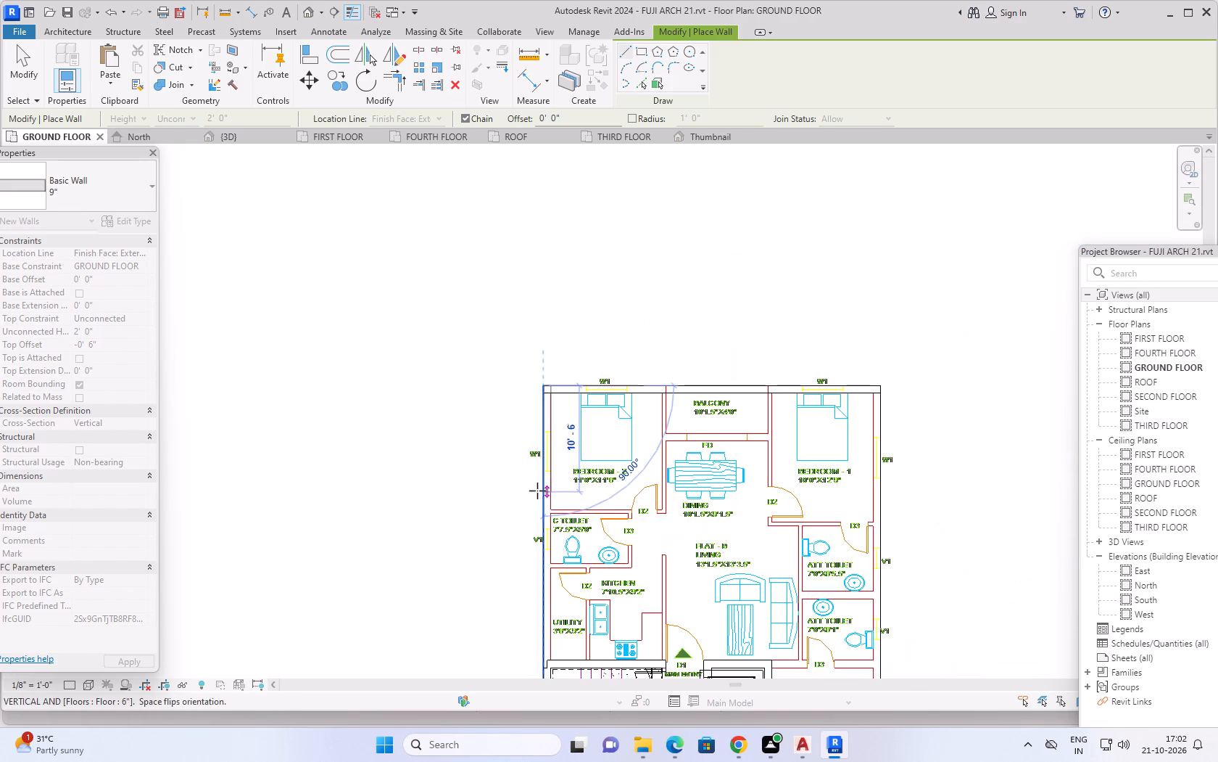
middle_click_drag(534, 489, 534, 197)
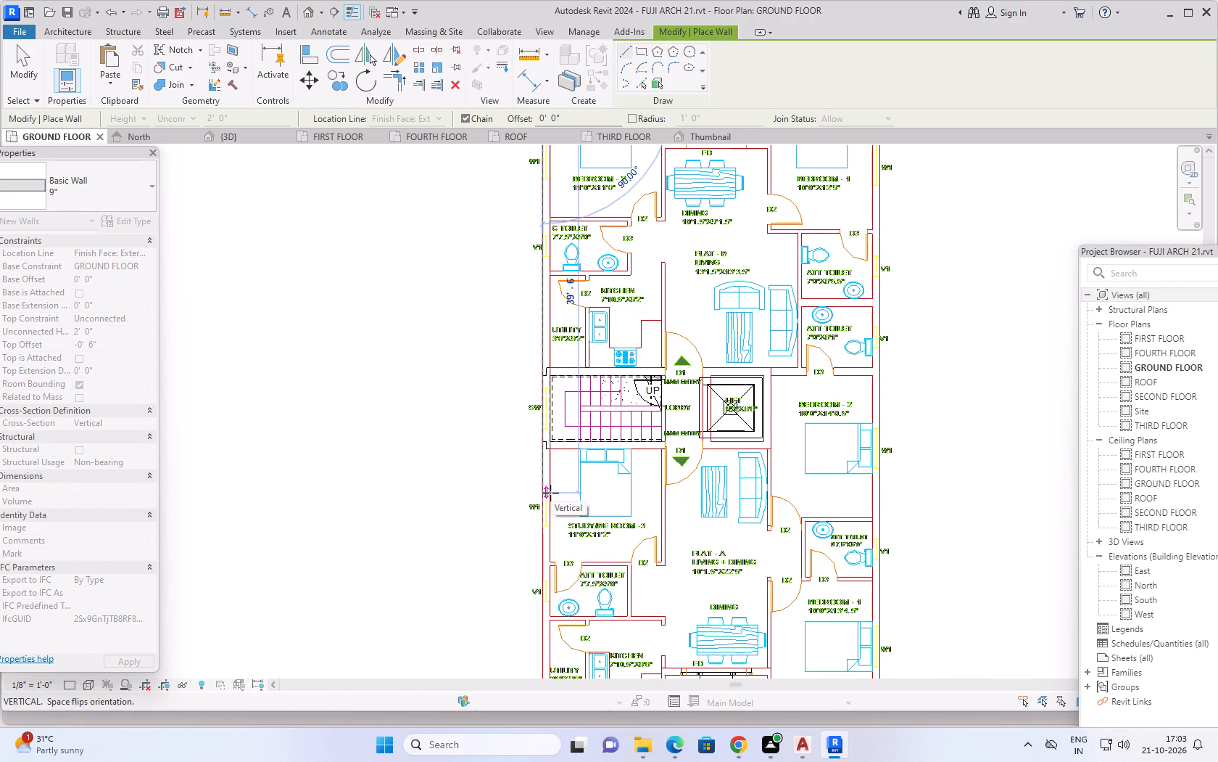
middle_click_drag(550, 493, 547, 435)
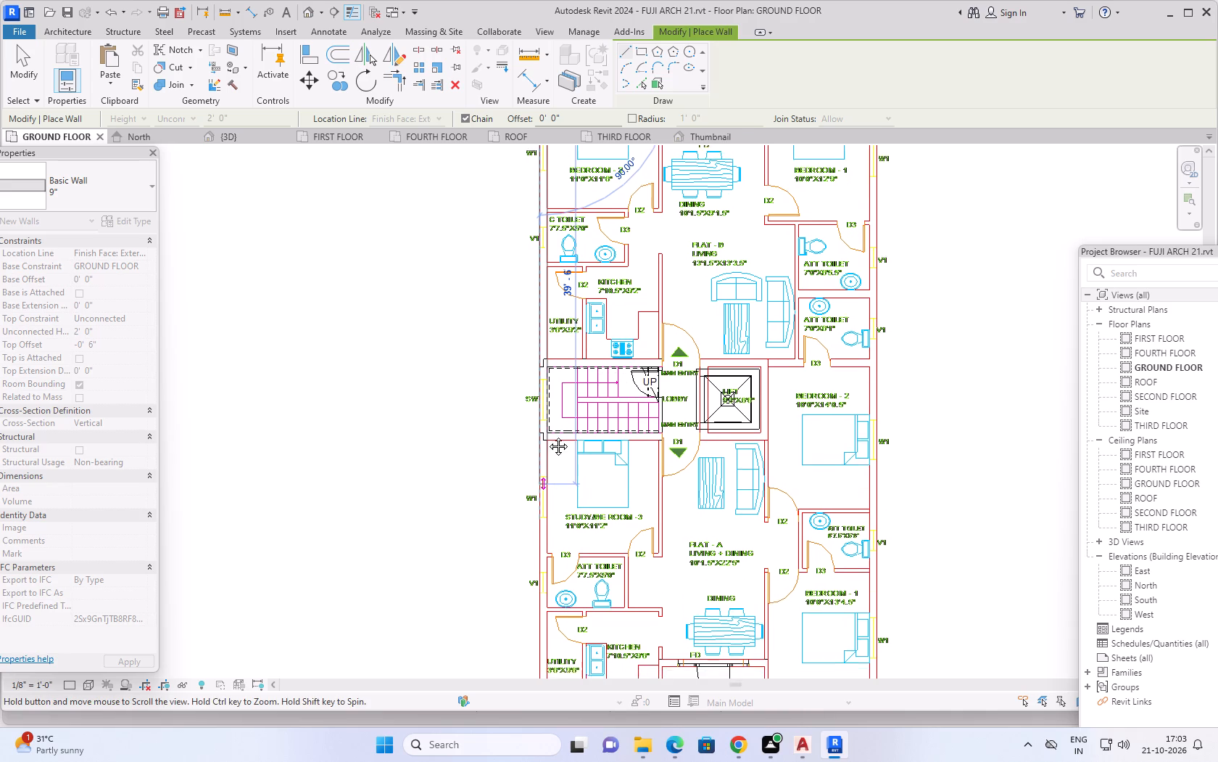
middle_click_drag(547, 435, 547, 303)
scroll(542, 523, "up", 3)
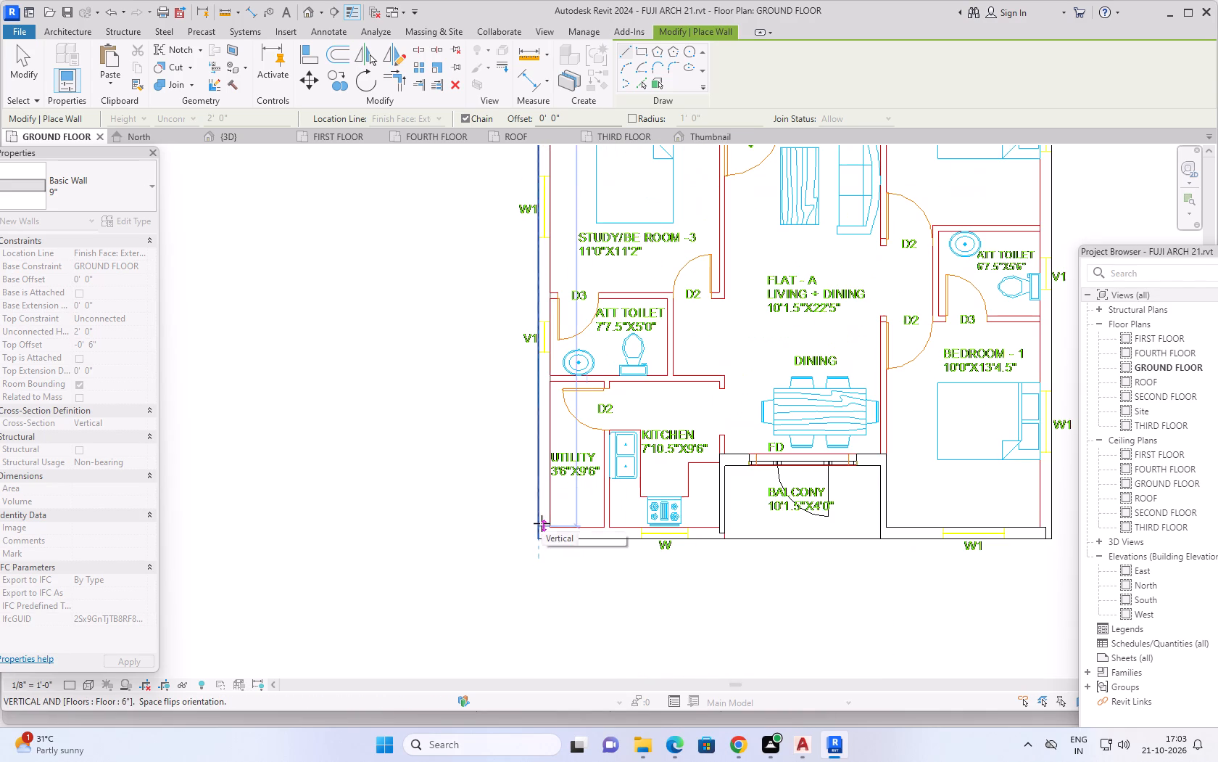
left_click(542, 541)
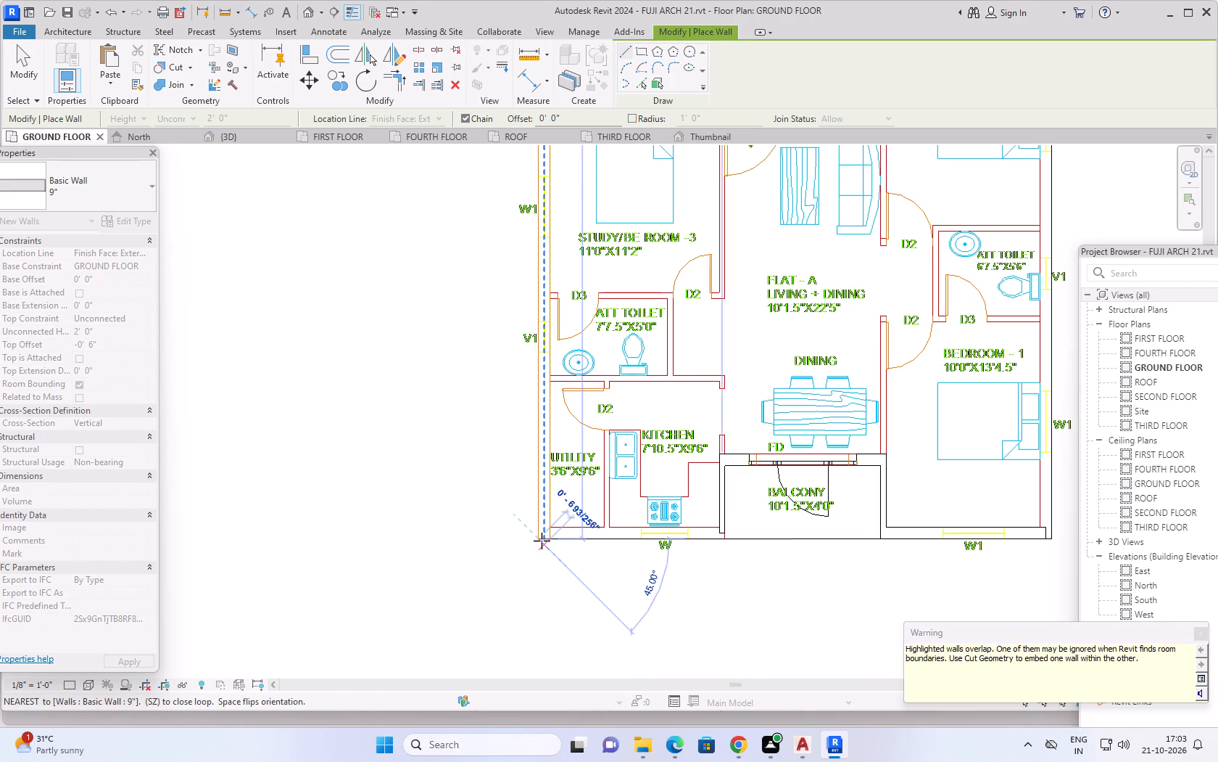
key("Escape")
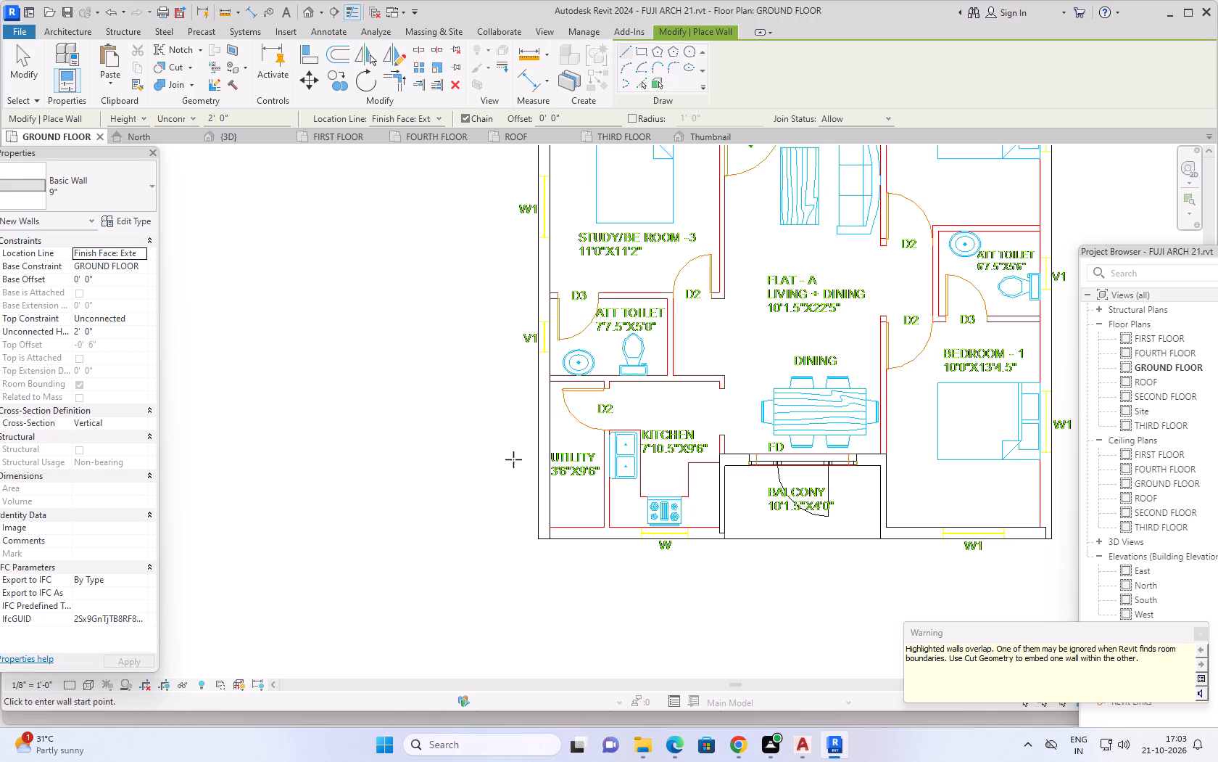
key("Escape")
Set the top constraint of the new left and back walls to Up to level: FIRST FLOOR.
left_click(539, 453)
scroll(407, 402, "down", 3)
middle_click_drag(407, 357, 401, 447)
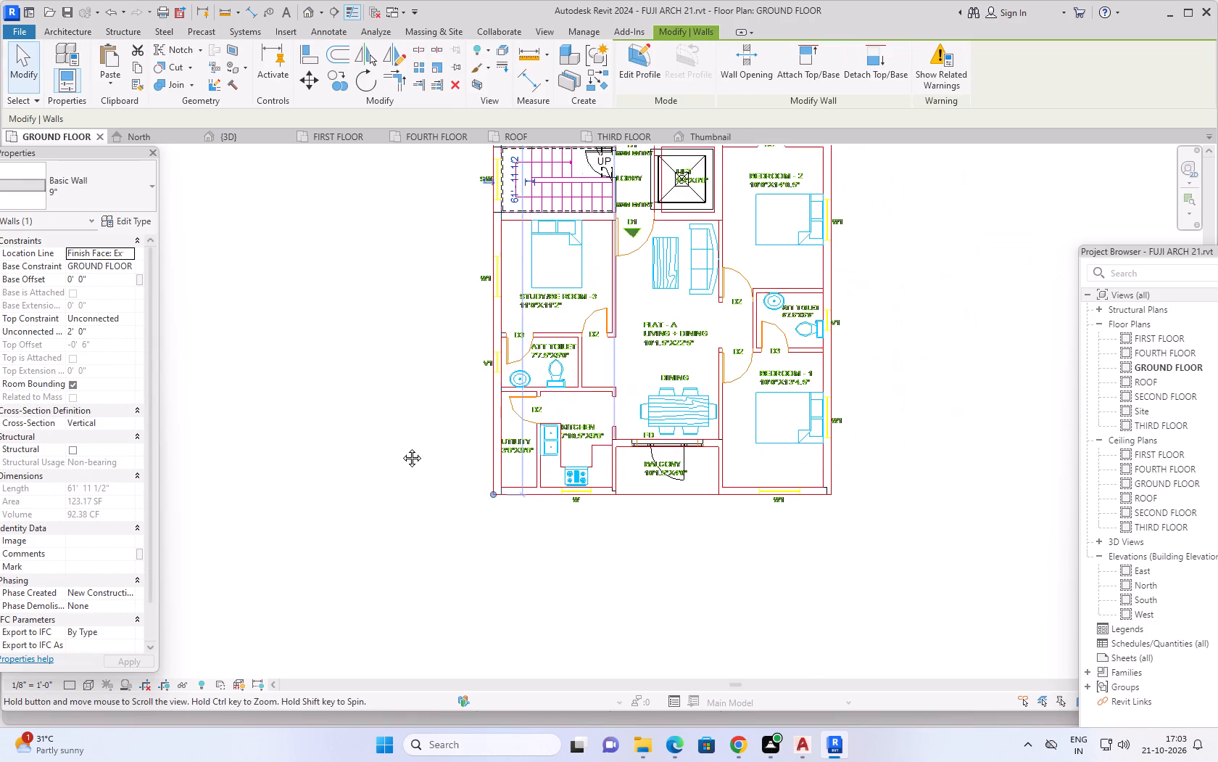
middle_click_drag(401, 447, 386, 546)
middle_click_drag(403, 359, 377, 580)
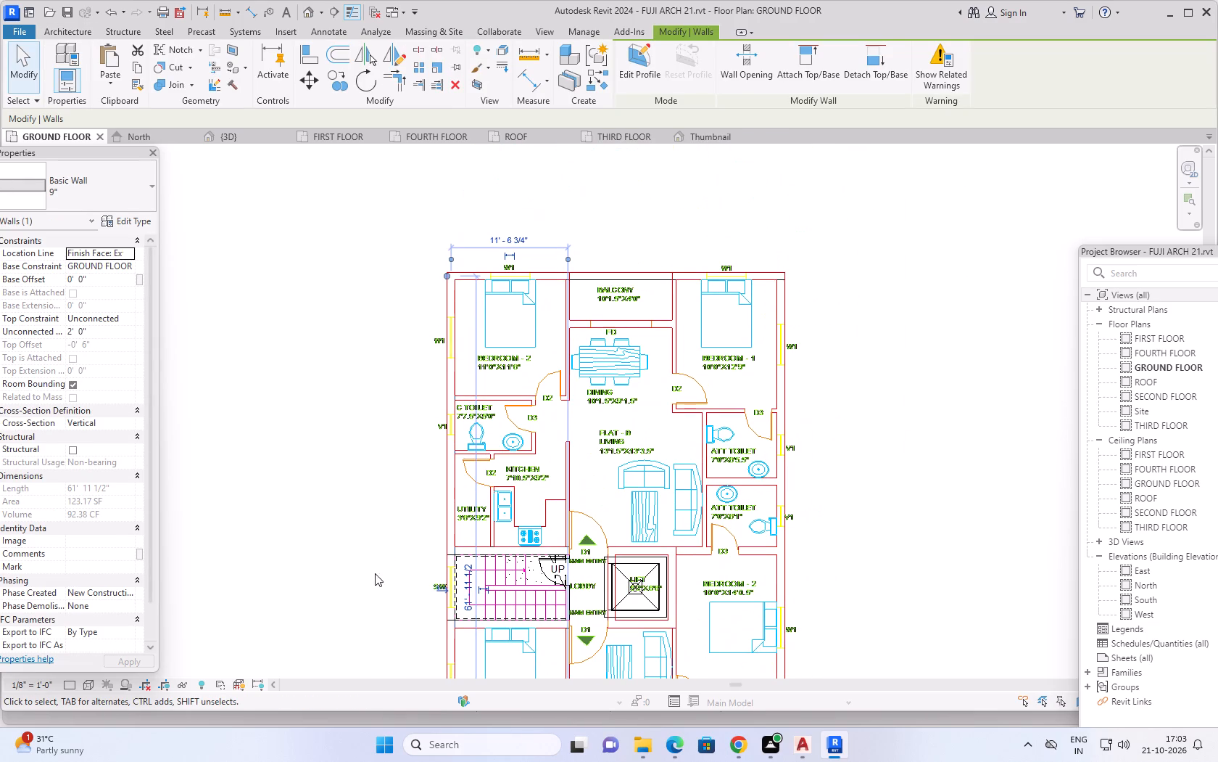
left_click(597, 274, "ctrl")
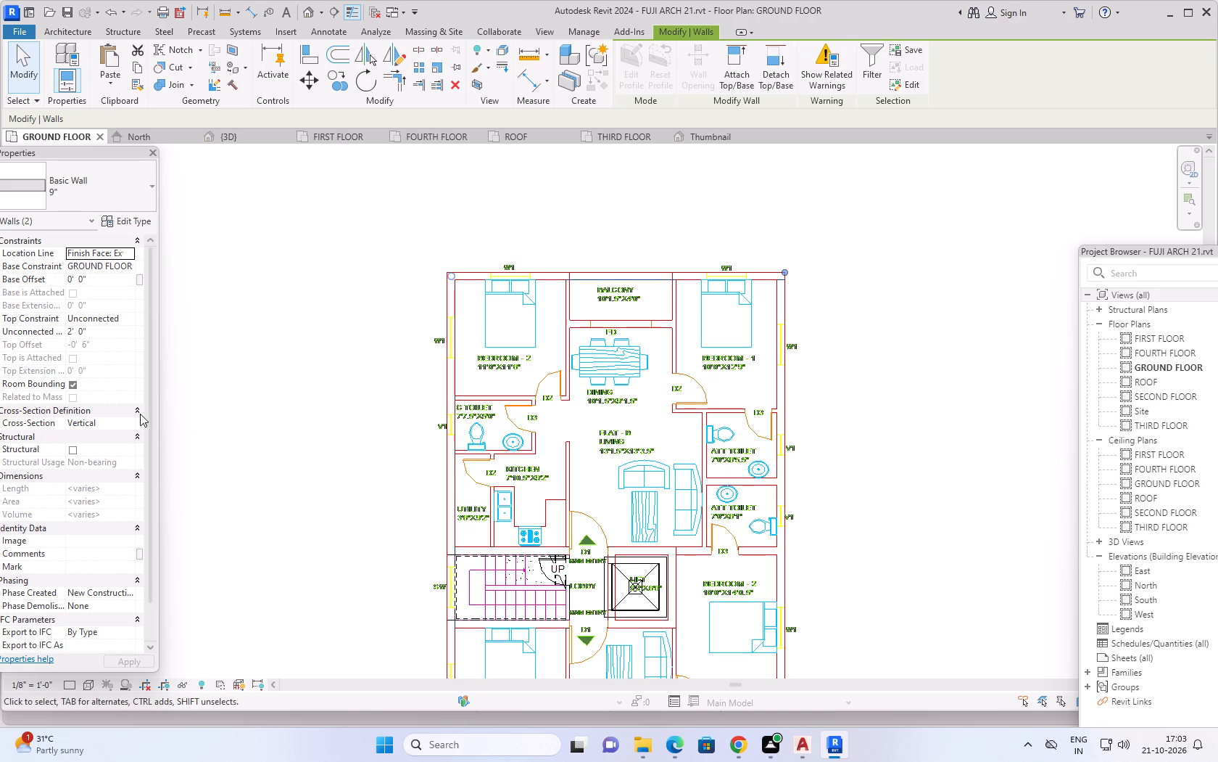
left_click(128, 311)
left_click(126, 316)
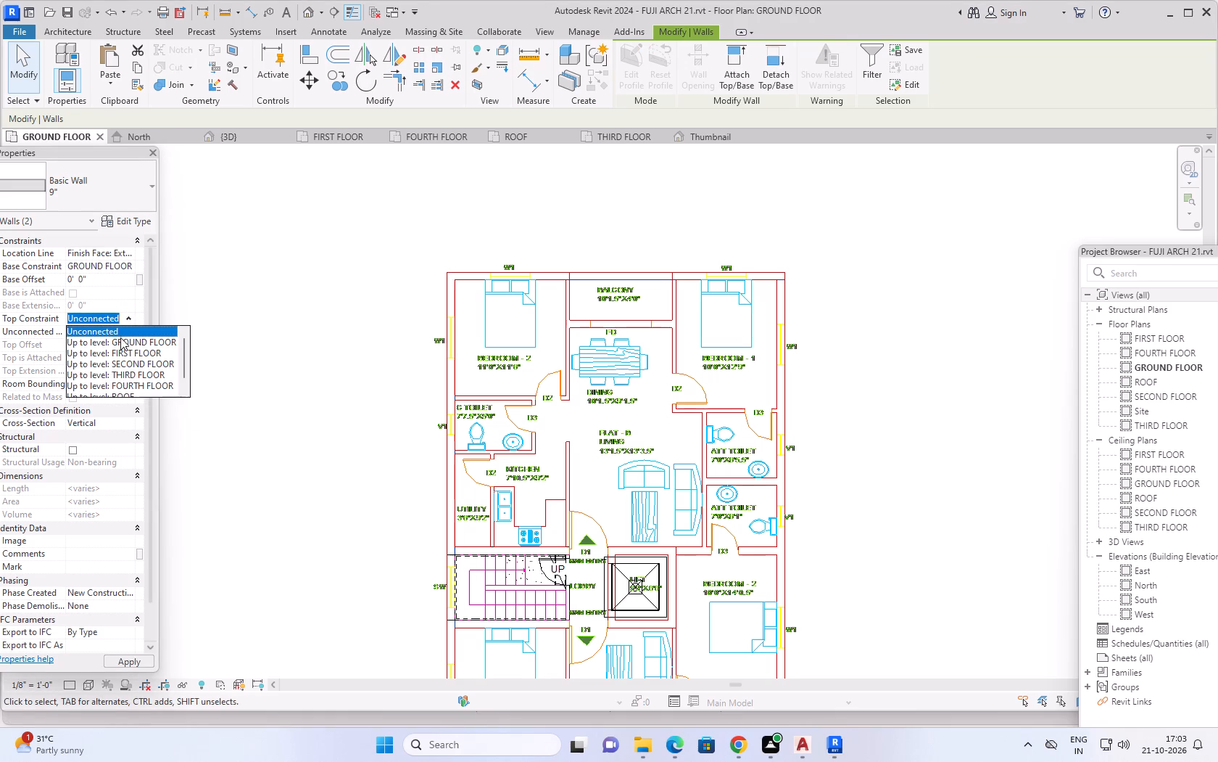
left_click(123, 350)
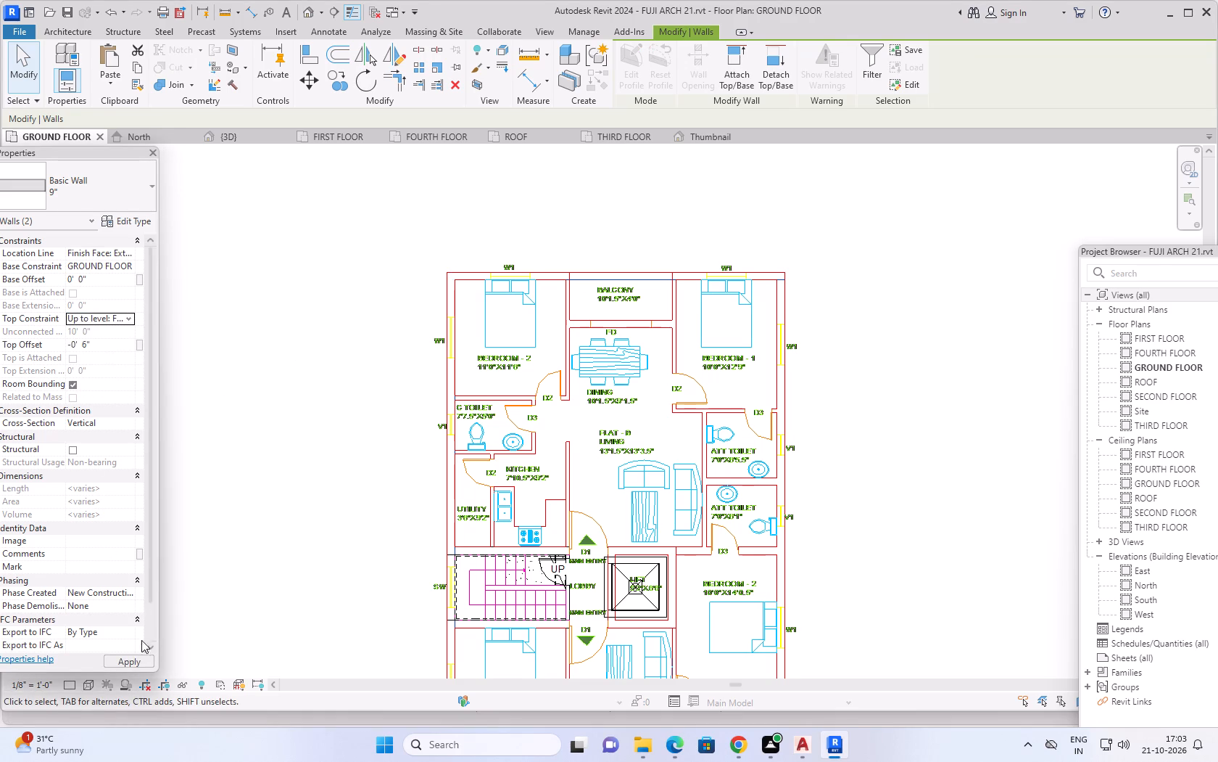
left_click(136, 658)
Examine the ground floor with its new walls in 3D from the front, right and left sides.
scroll(283, 419, "down", 2)
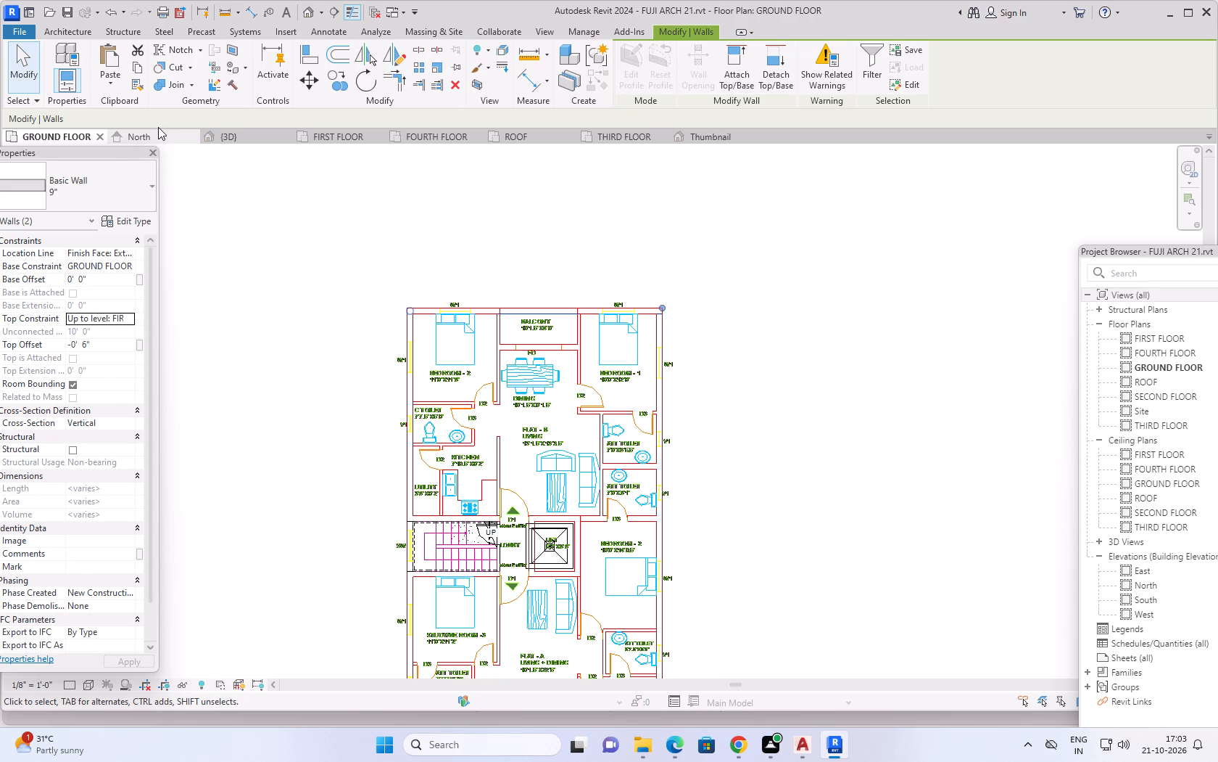
left_click(231, 132)
scroll(436, 430, "down", 2)
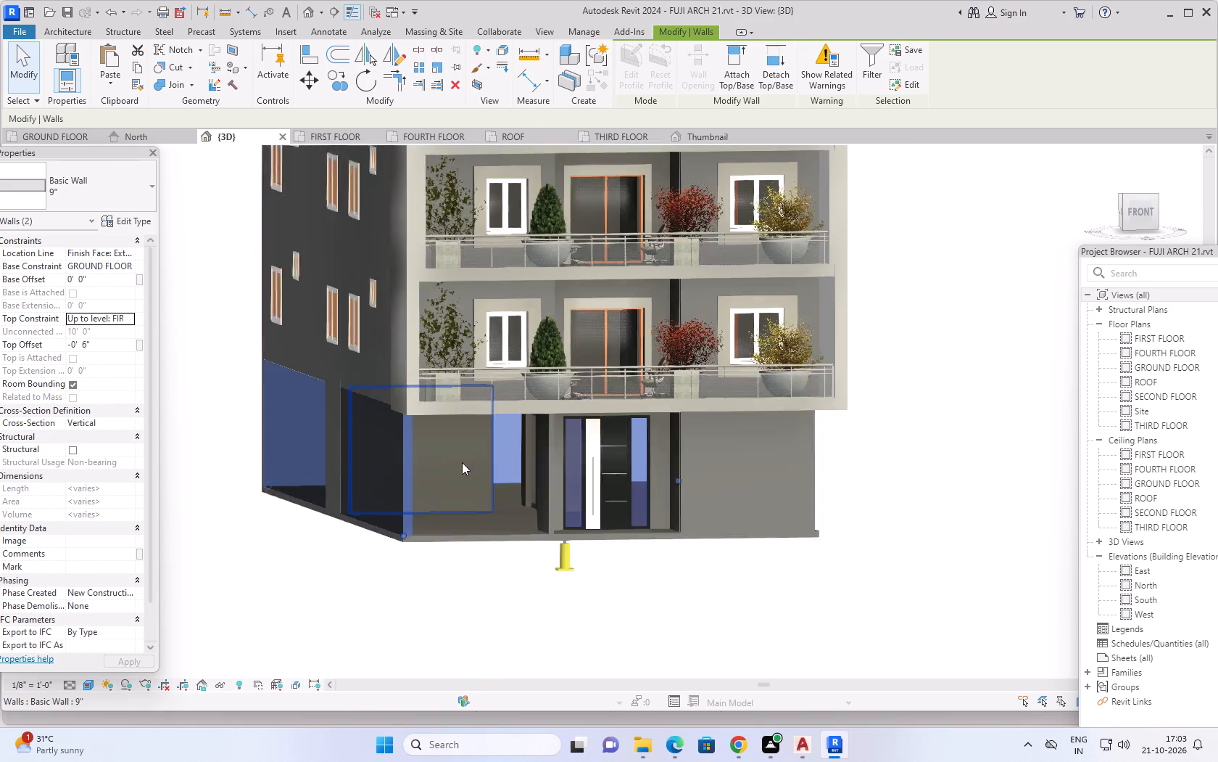
left_click(344, 589)
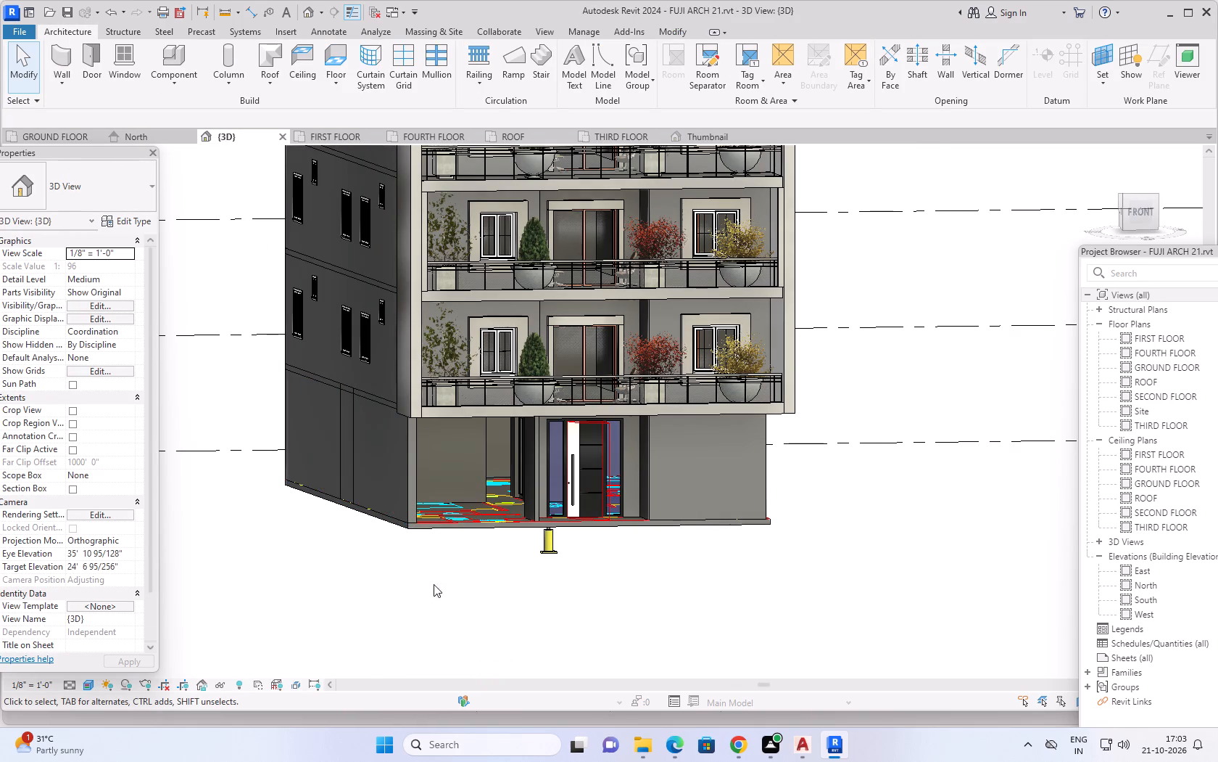
middle_click_drag(455, 577, 410, 609, "shift")
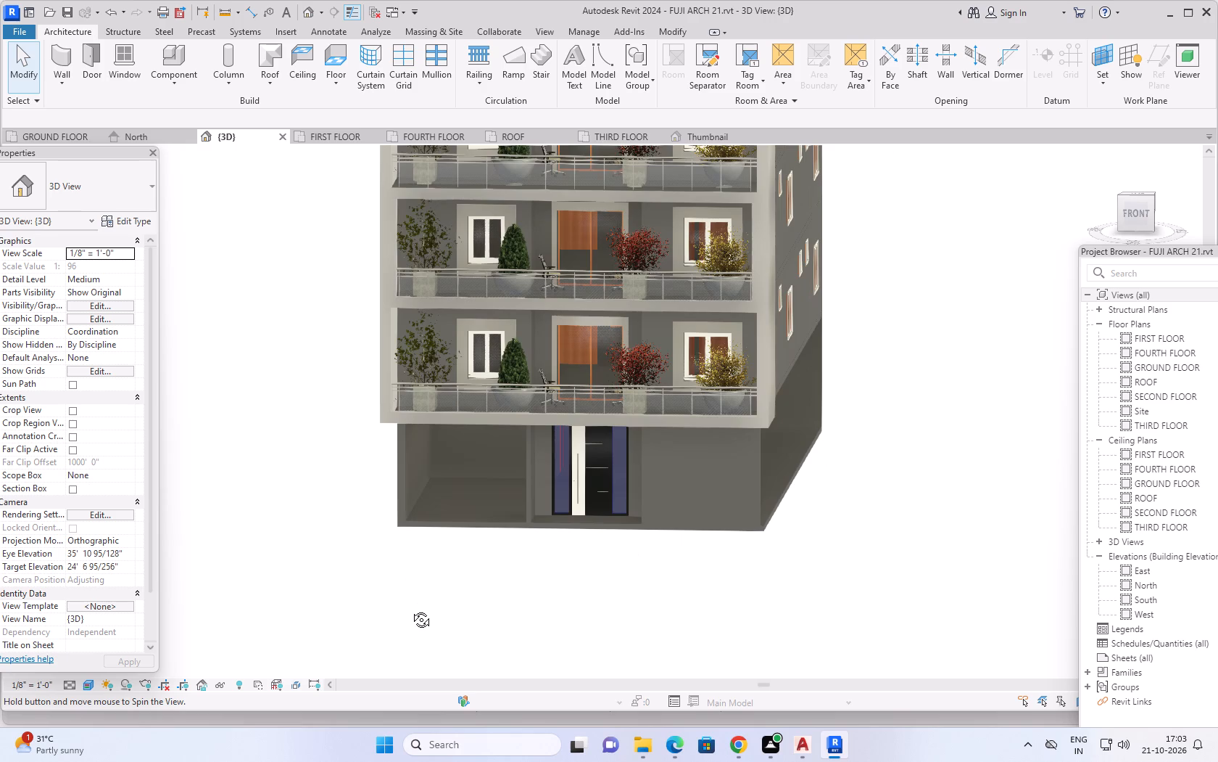
middle_click_drag(410, 609, 296, 565, "shift")
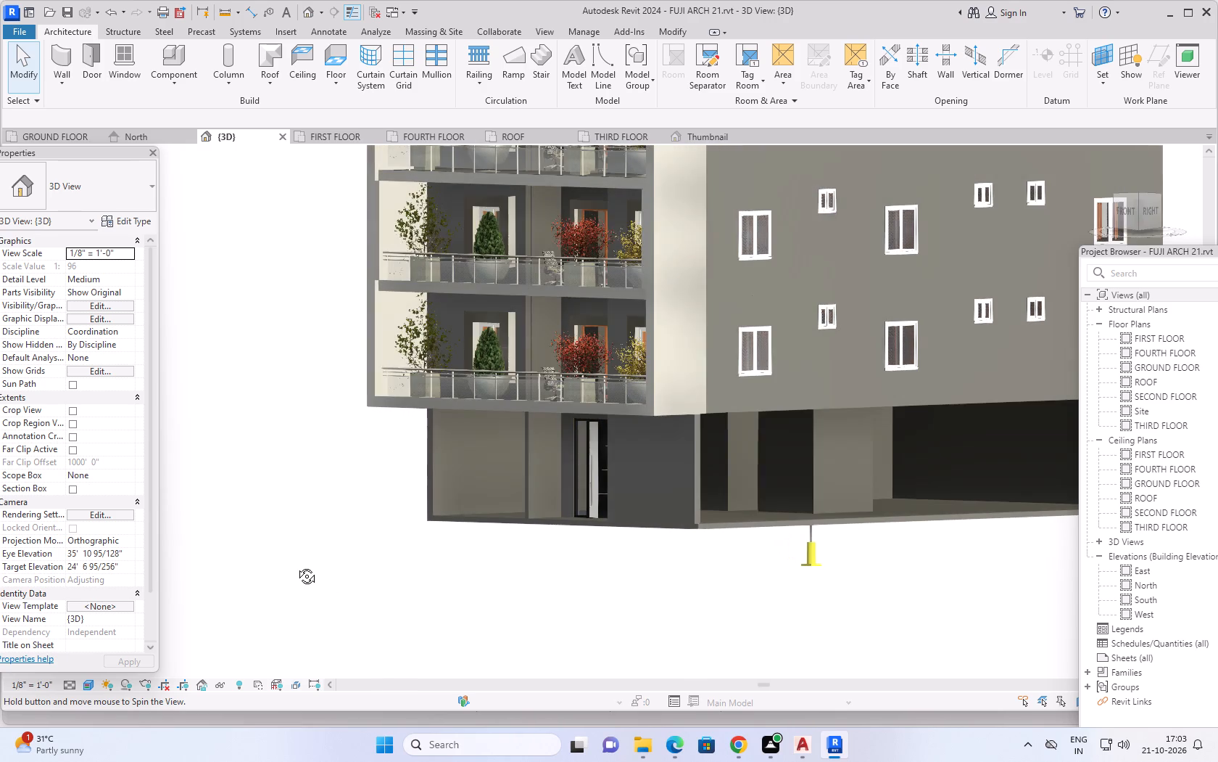
middle_click_drag(296, 565, 442, 596, "shift")
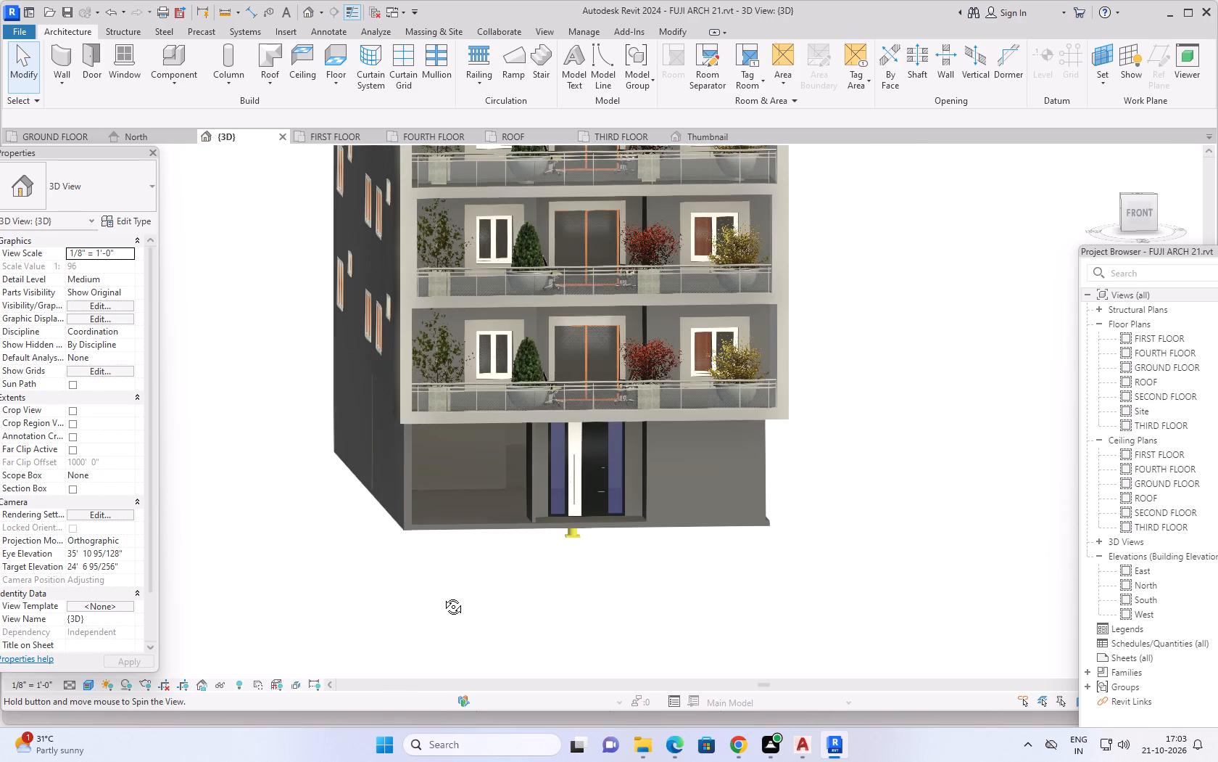
middle_click_drag(442, 596, 610, 549, "shift")
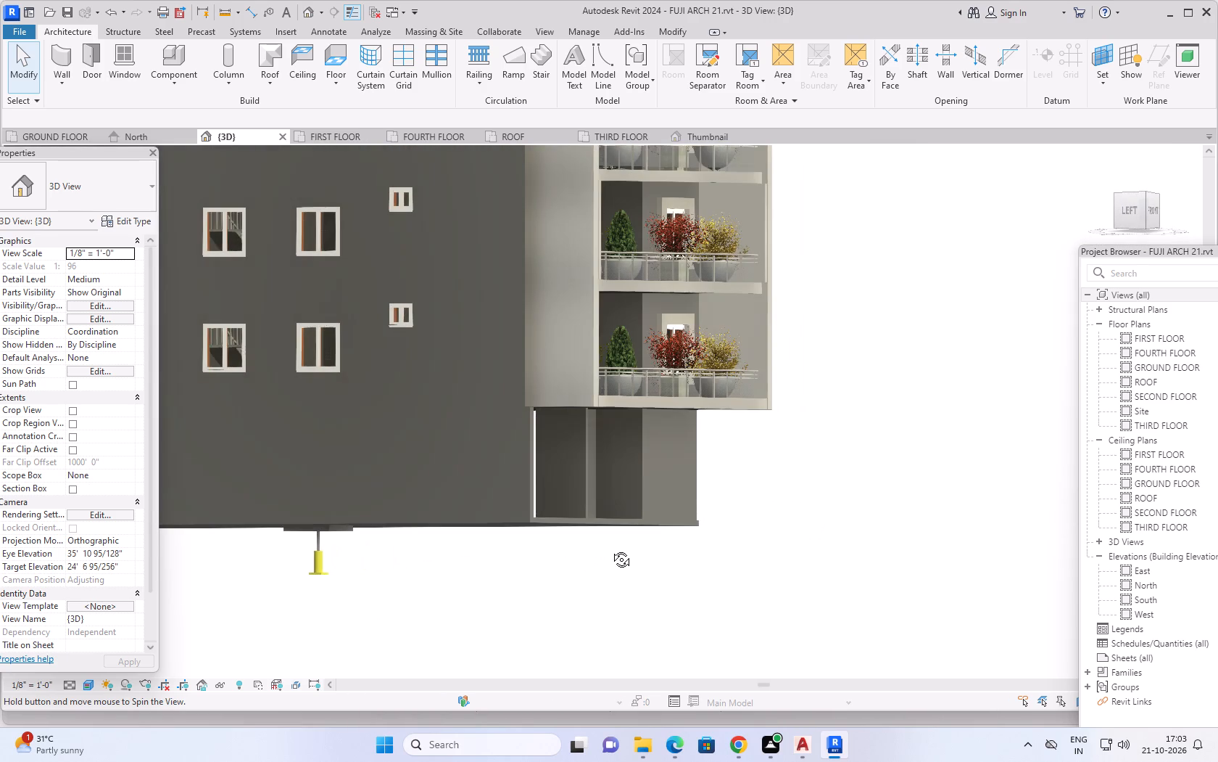
Examine the ground floor's recessed entrance, open front bay and left boundary wall in 3D from the front and left, above and below.
middle_click_drag(610, 549, 478, 570, "shift")
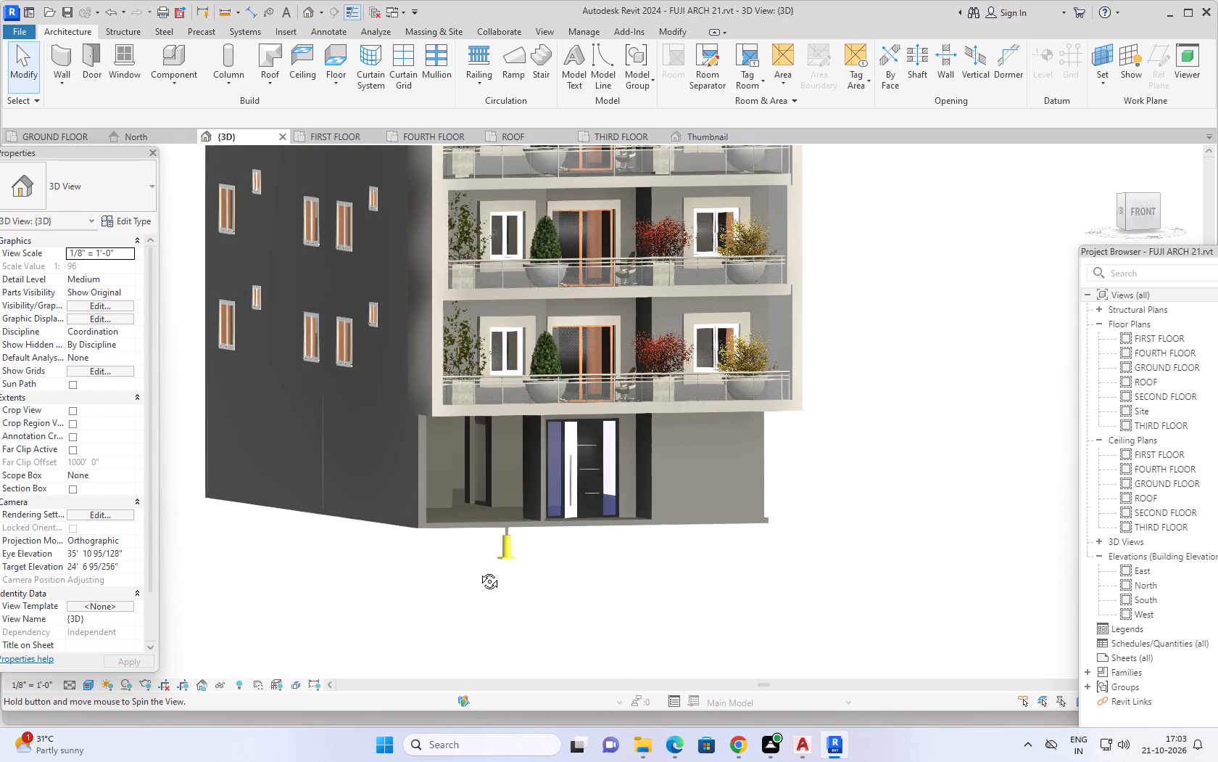
middle_click_drag(478, 570, 435, 601, "shift")
scroll(451, 545, "up", 3)
middle_click_drag(573, 586, 555, 582, "shift")
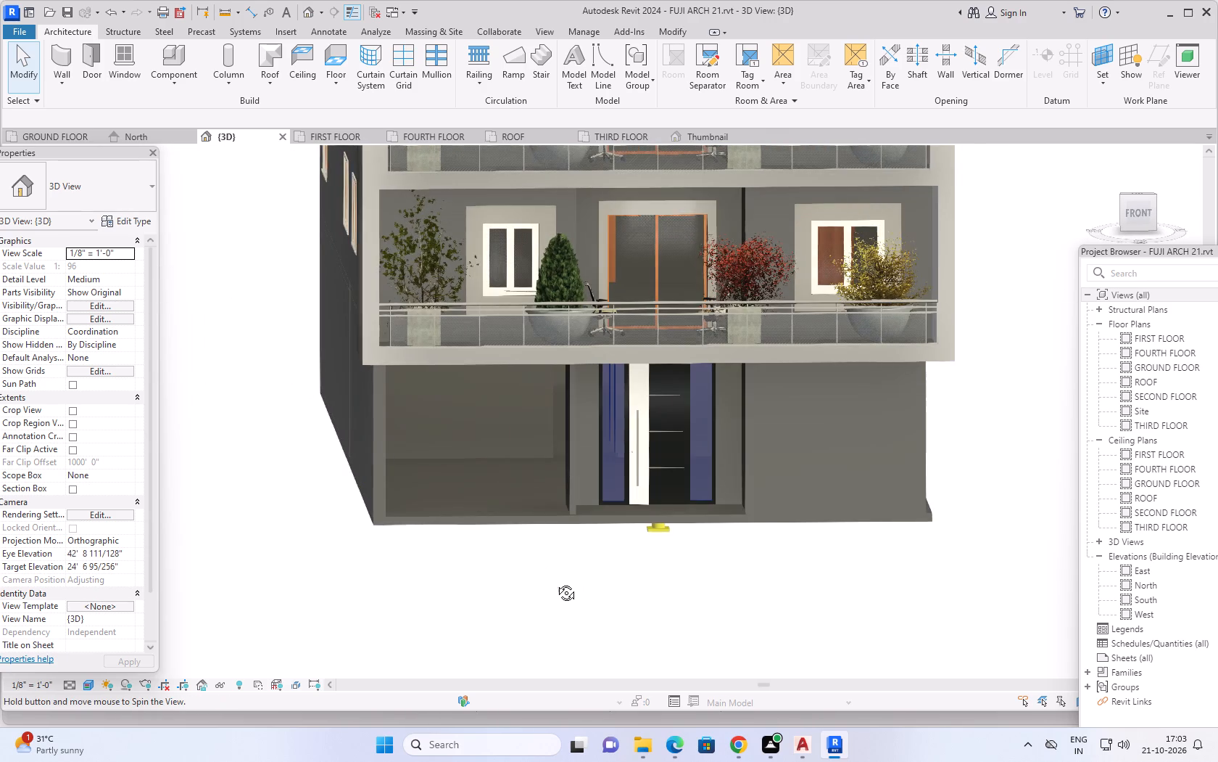
middle_click_drag(555, 582, 555, 581, "shift")
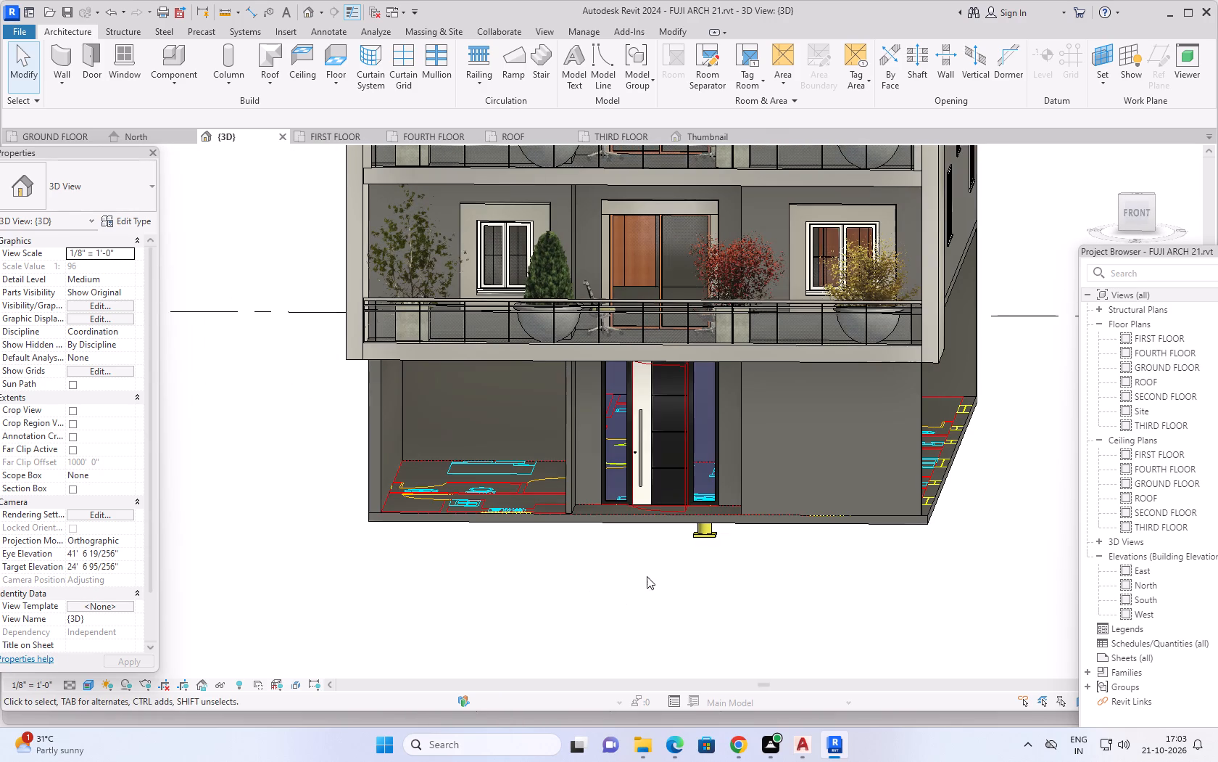
scroll(648, 567, "up", 1)
middle_click_drag(648, 567, 646, 626)
scroll(660, 595, "down", 3)
middle_click_drag(741, 607, 746, 585, "shift")
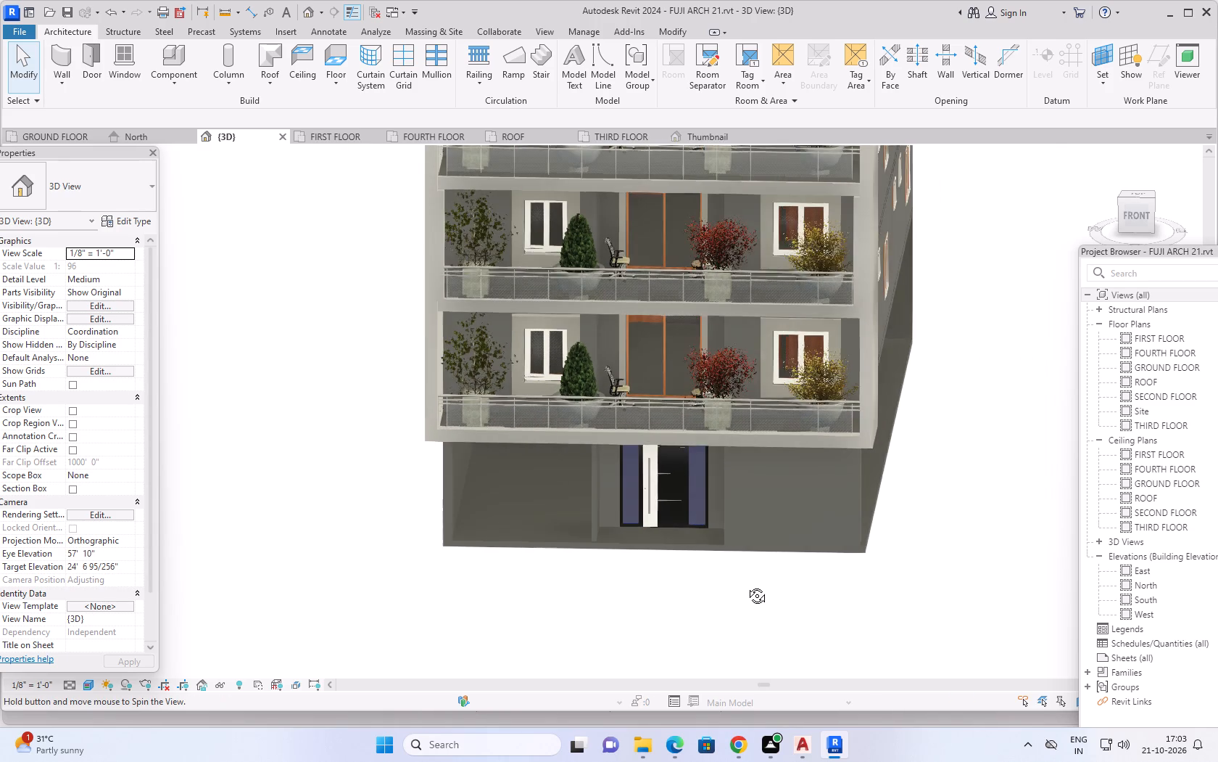
middle_click_drag(746, 585, 863, 459, "shift")
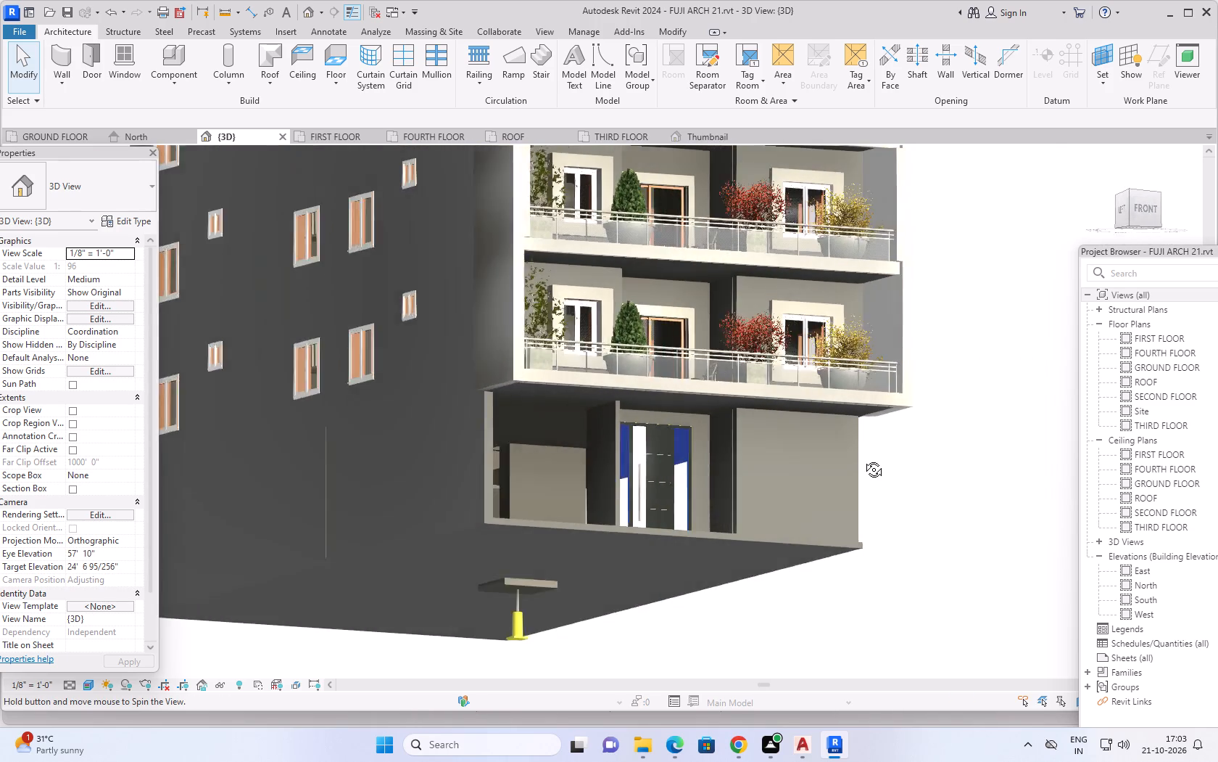
middle_click_drag(863, 459, 870, 464, "shift")
middle_click_drag(931, 479, 937, 536)
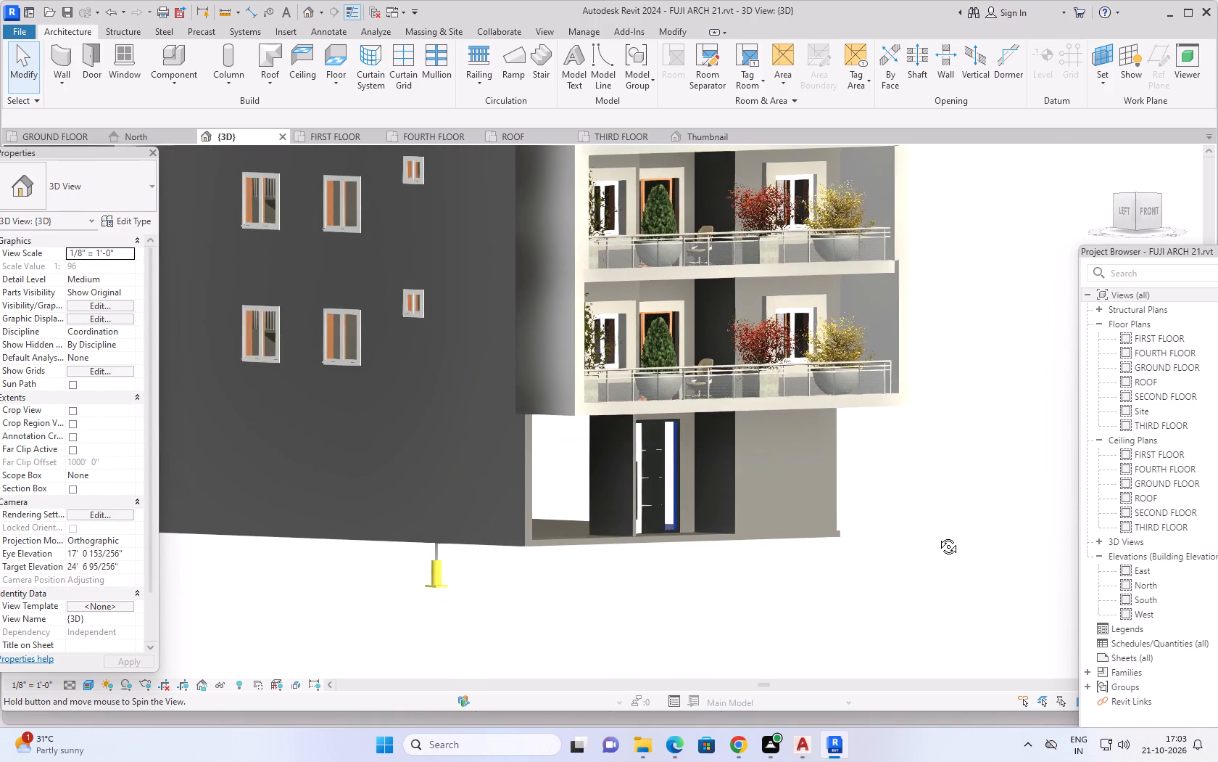
middle_click_drag(937, 536, 887, 589)
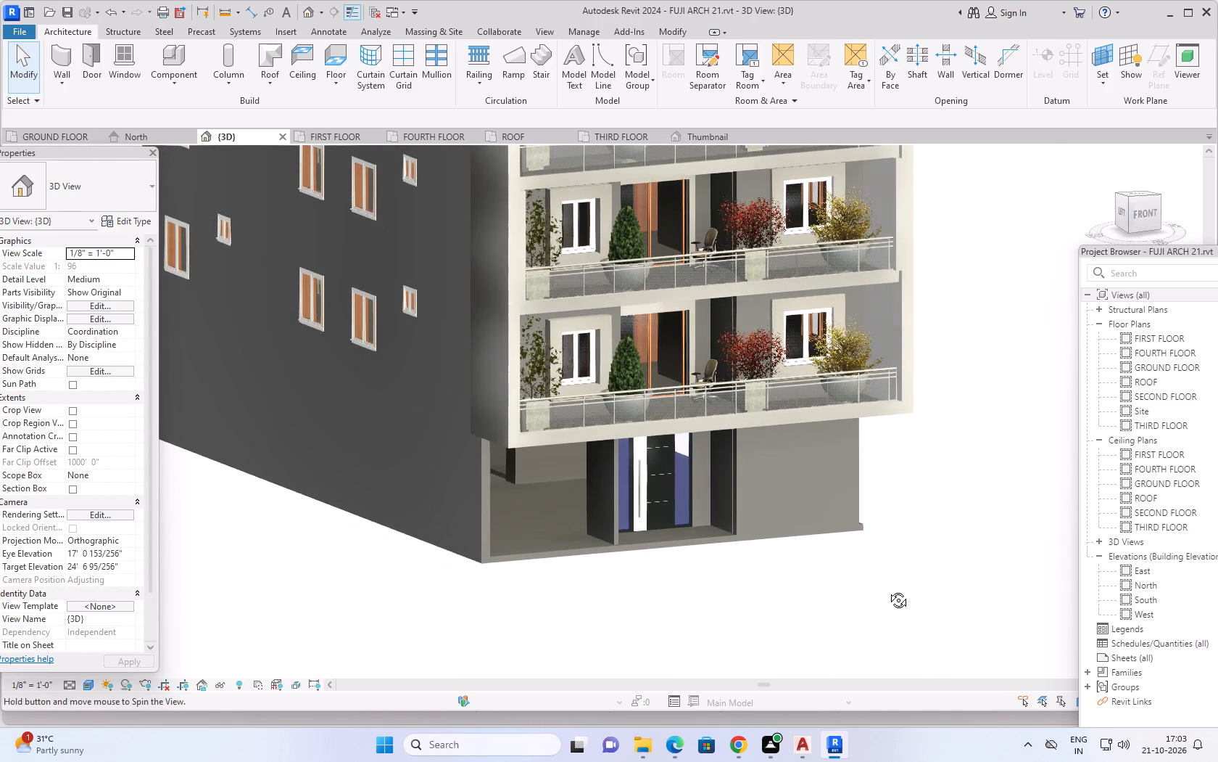
middle_click_drag(887, 589, 816, 570)
scroll(926, 431, "up", 2)
scroll(945, 376, "down", 2)
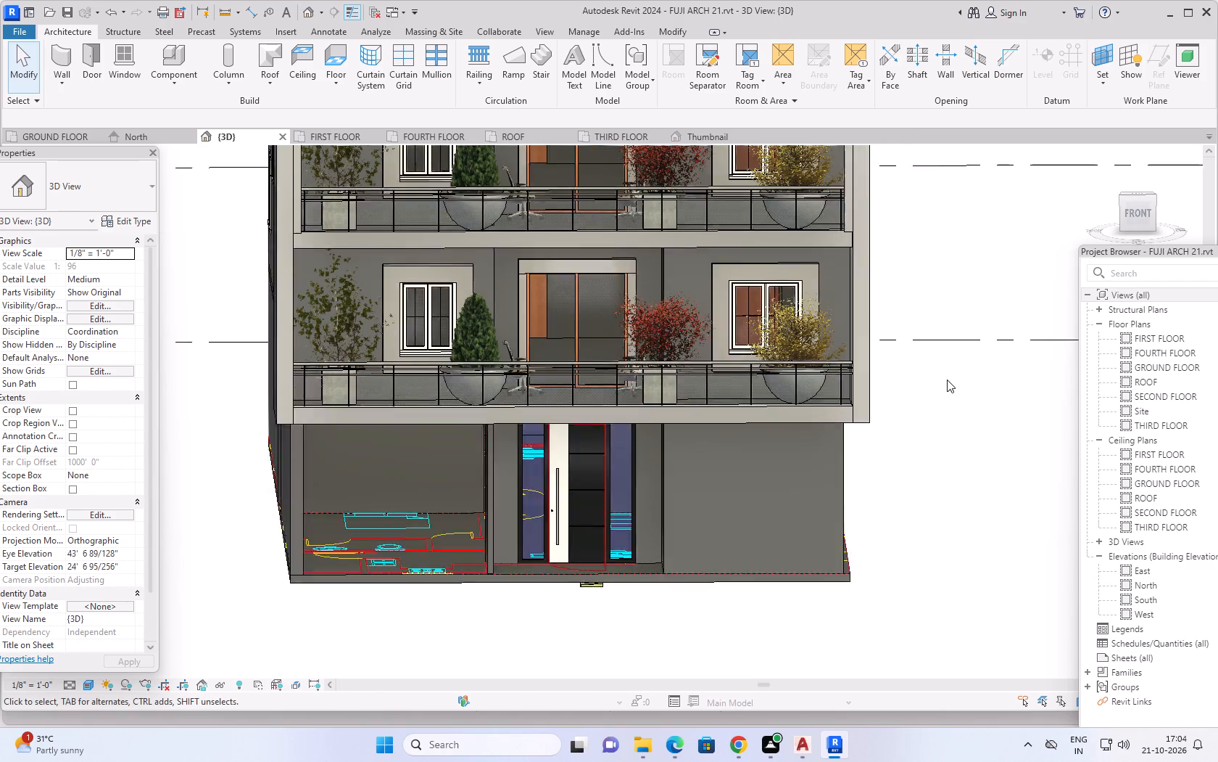
Review the building's whole front facade in 3D, from the ground floor up to the roof terrace.
scroll(952, 371, "down", 3)
middle_click_drag(958, 351, 927, 456)
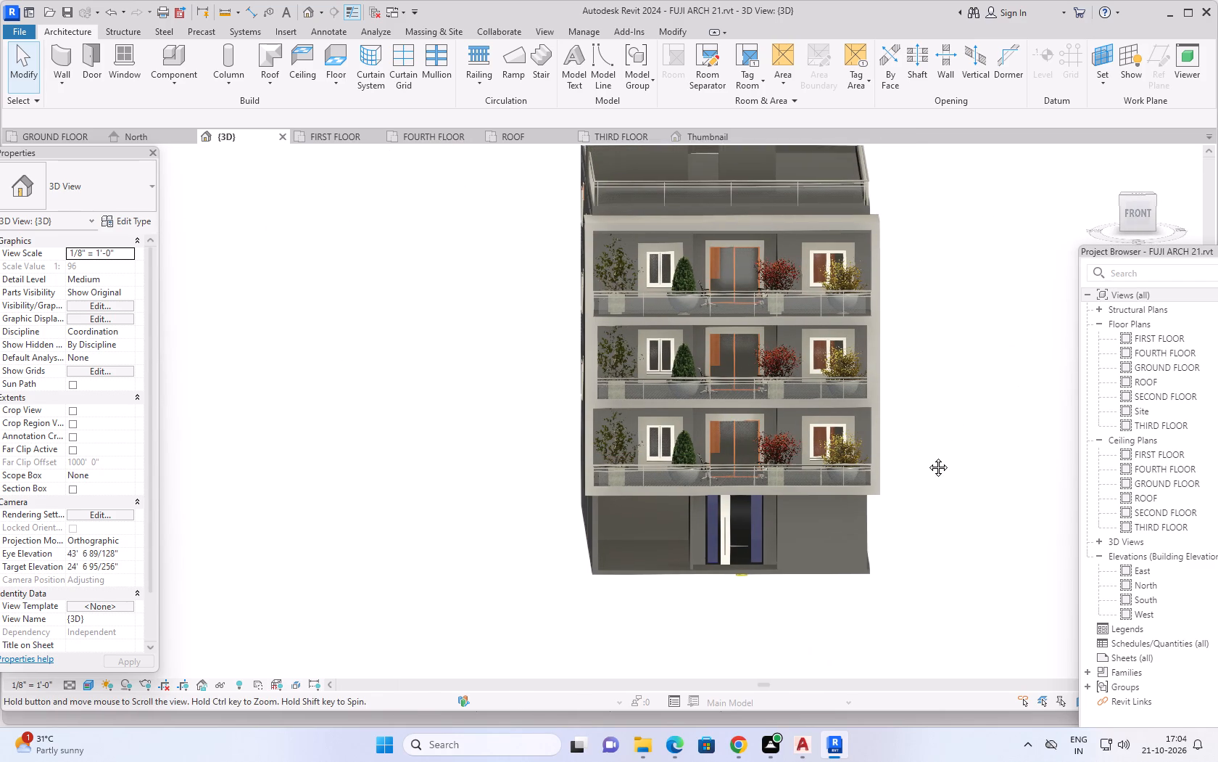
middle_click_drag(927, 456, 927, 459)
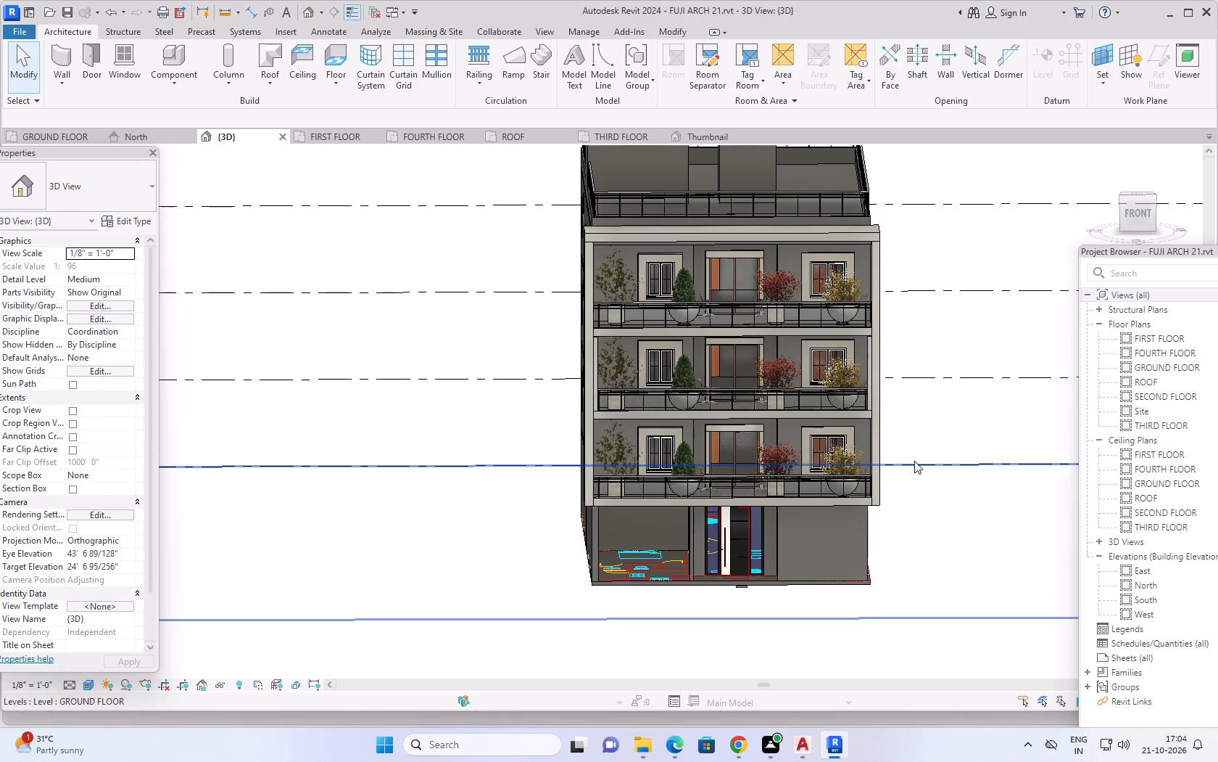
scroll(961, 287, "down", 1)
middle_click_drag(966, 317, 955, 319)
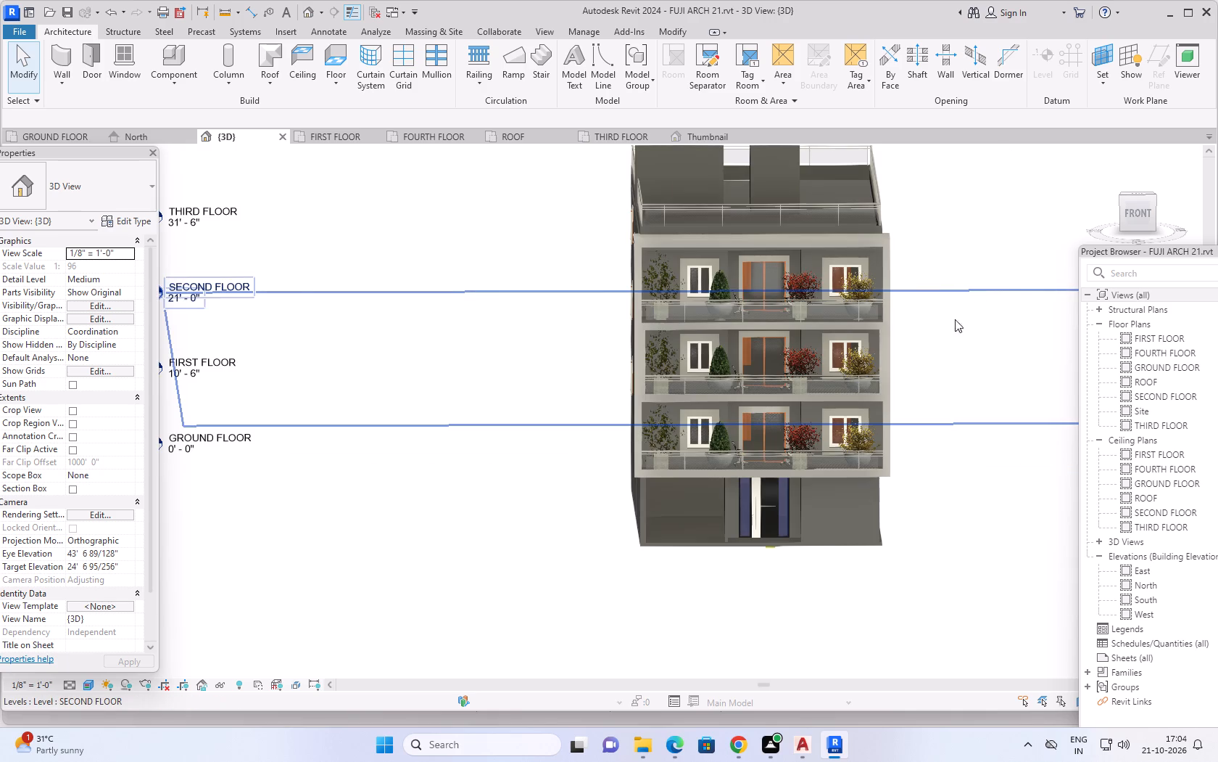
middle_click_drag(955, 319, 904, 338)
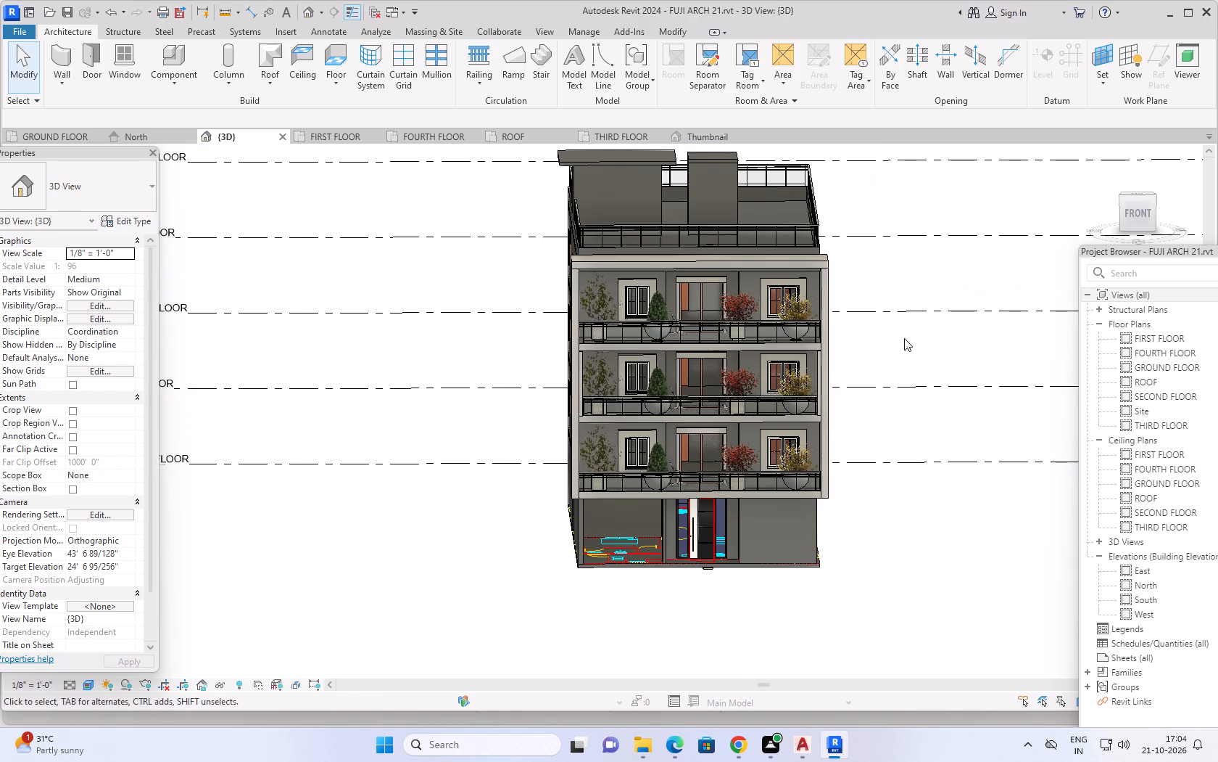
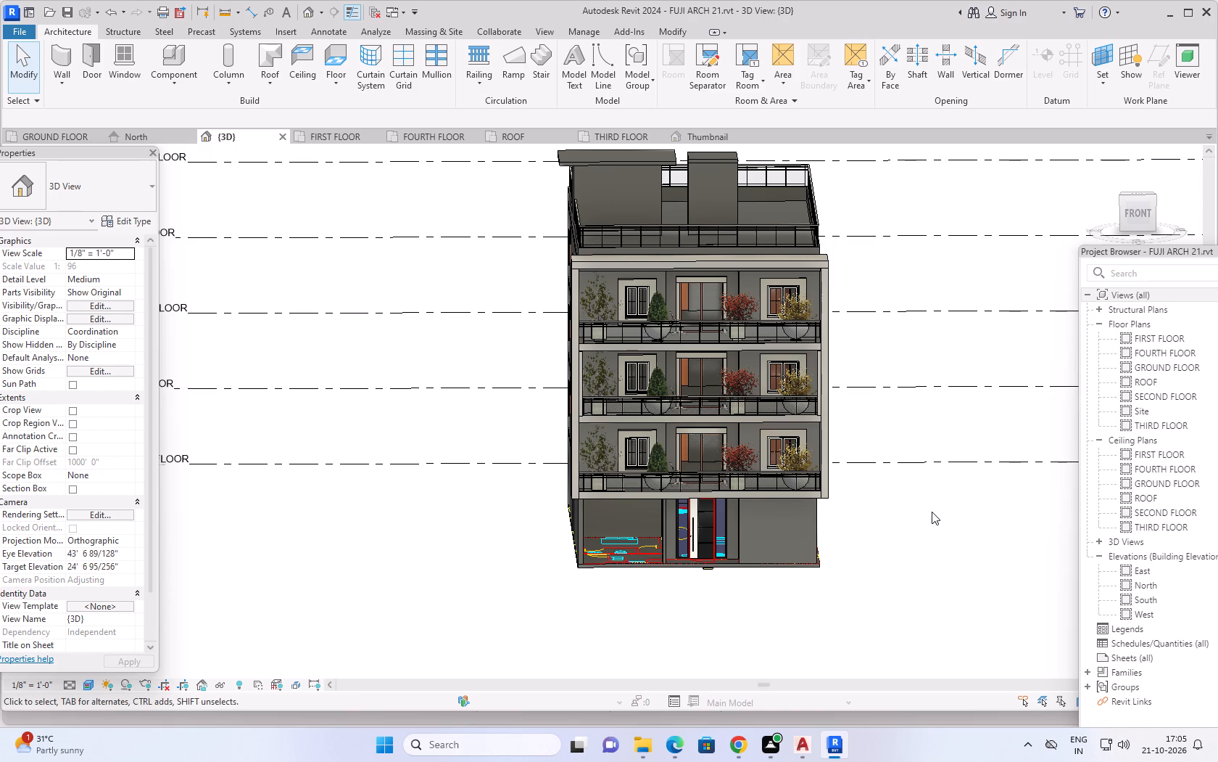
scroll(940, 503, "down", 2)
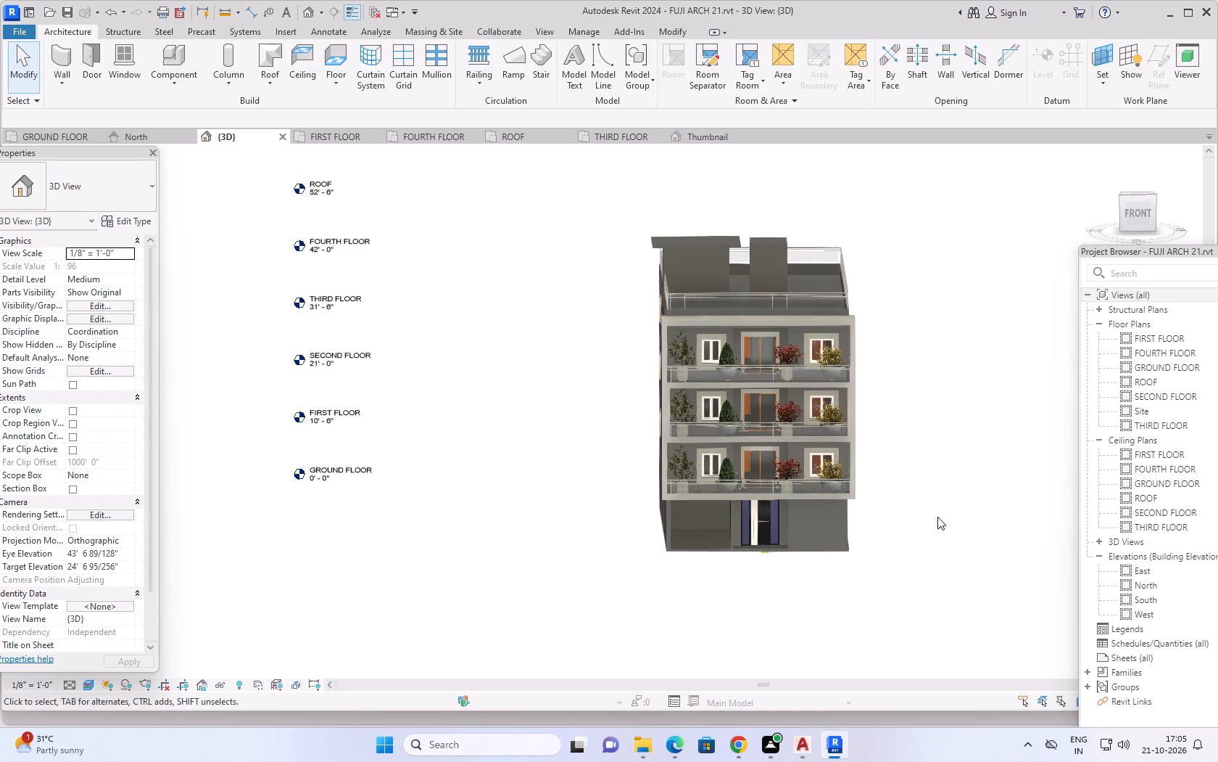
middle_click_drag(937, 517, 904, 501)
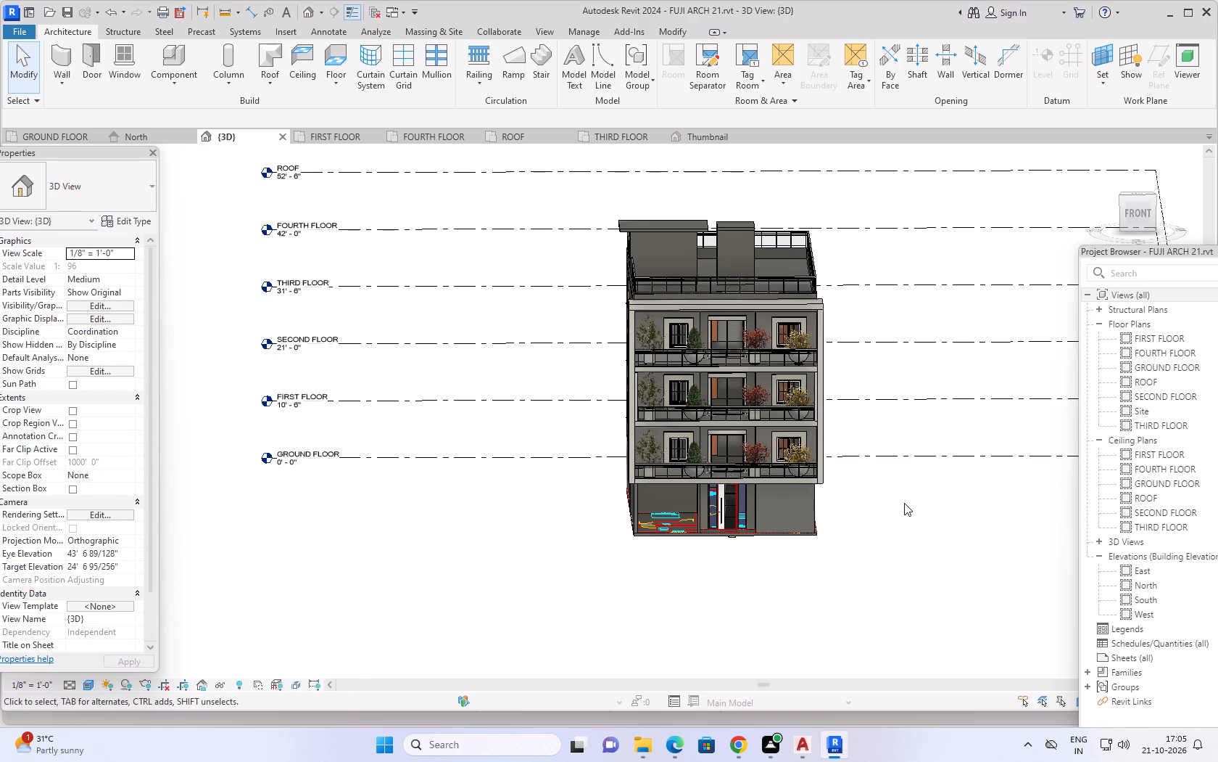
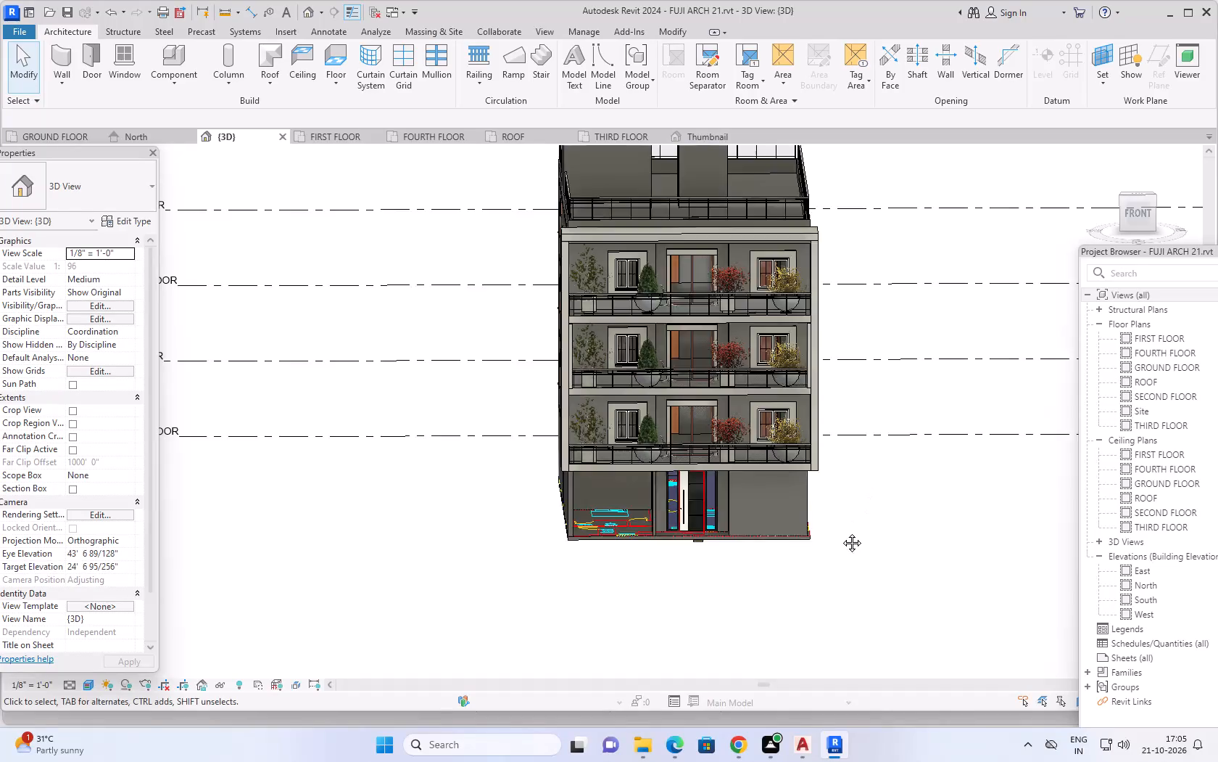
Examine the building's front facade and ground-floor entrance in 3D from the front and front-left.
scroll(692, 613, "up", 3)
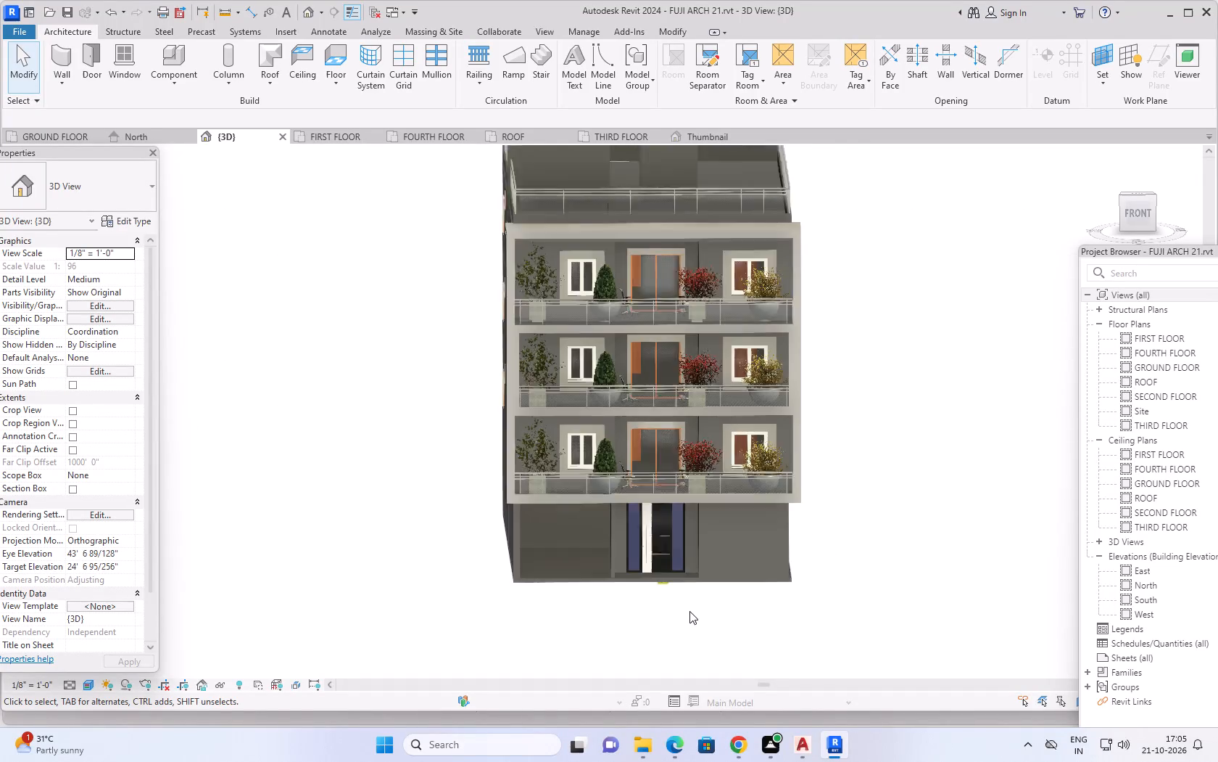
scroll(689, 610, "up", 1)
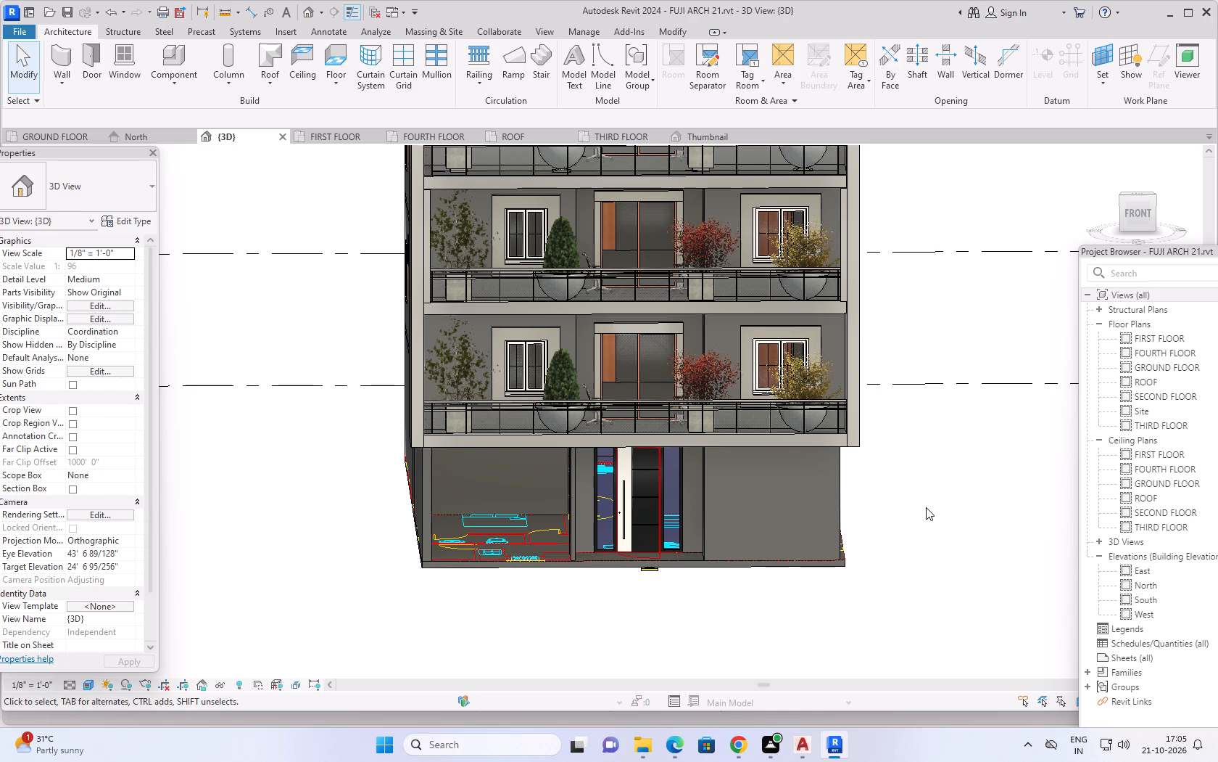
middle_click_drag(926, 507, 883, 571)
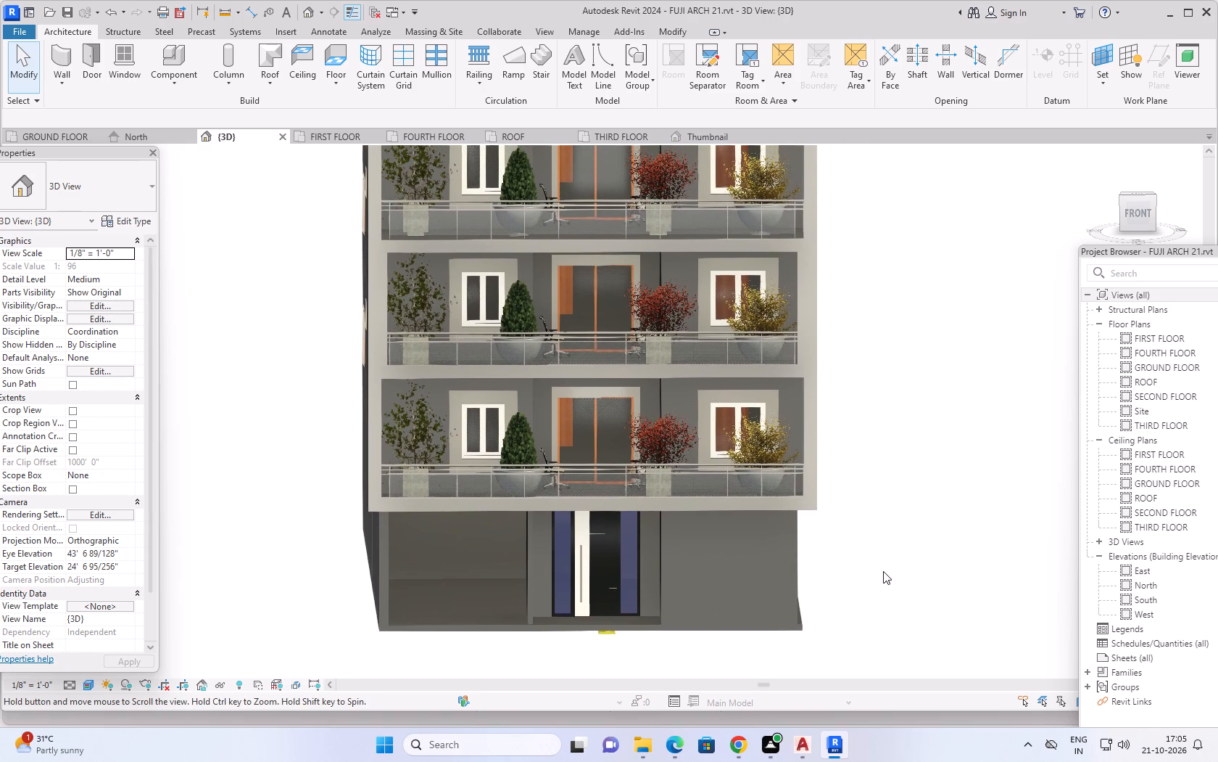
middle_click_drag(915, 519, 899, 548)
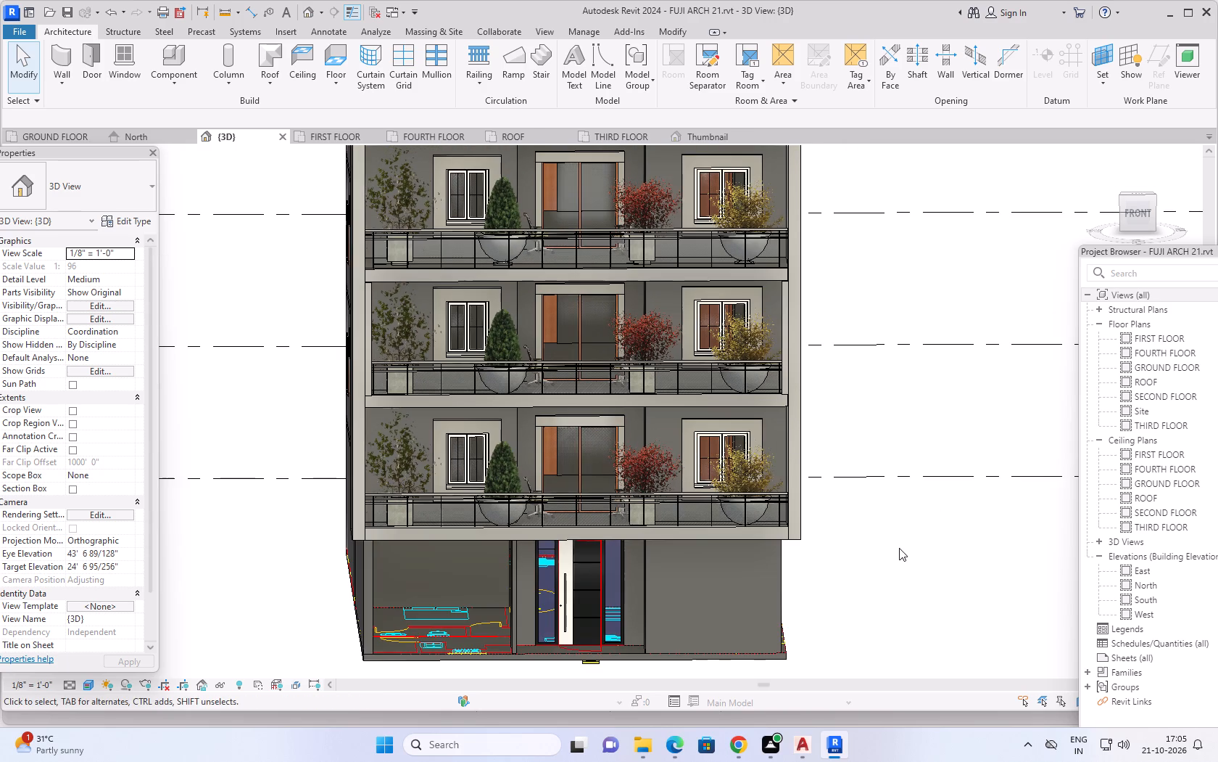
scroll(903, 535, "down", 2)
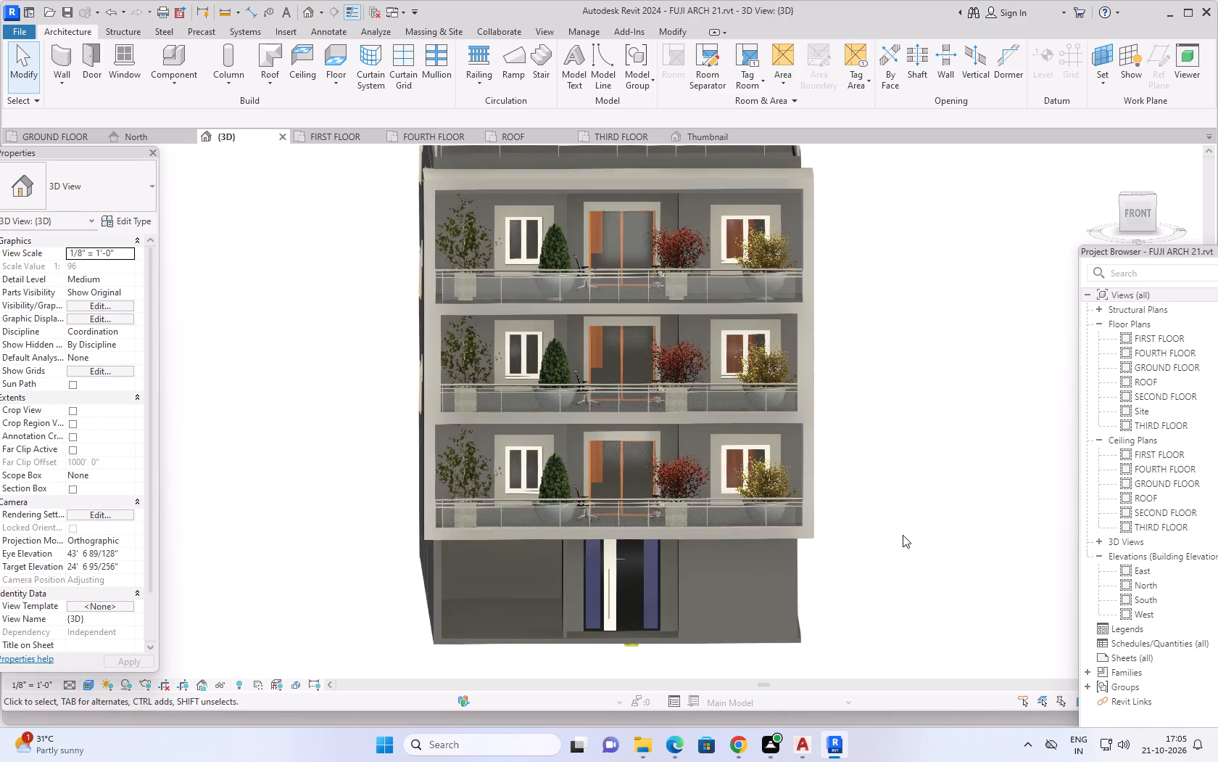
middle_click_drag(915, 514, 825, 516)
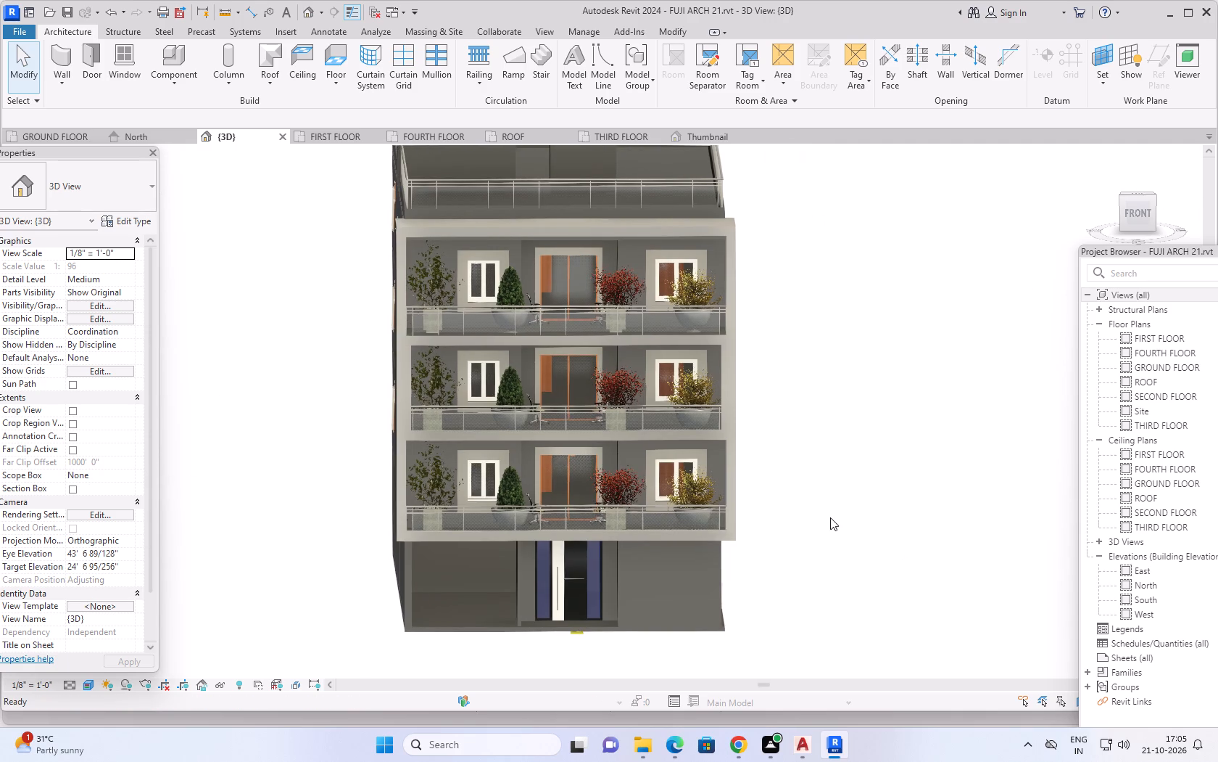
middle_click_drag(830, 517, 895, 566)
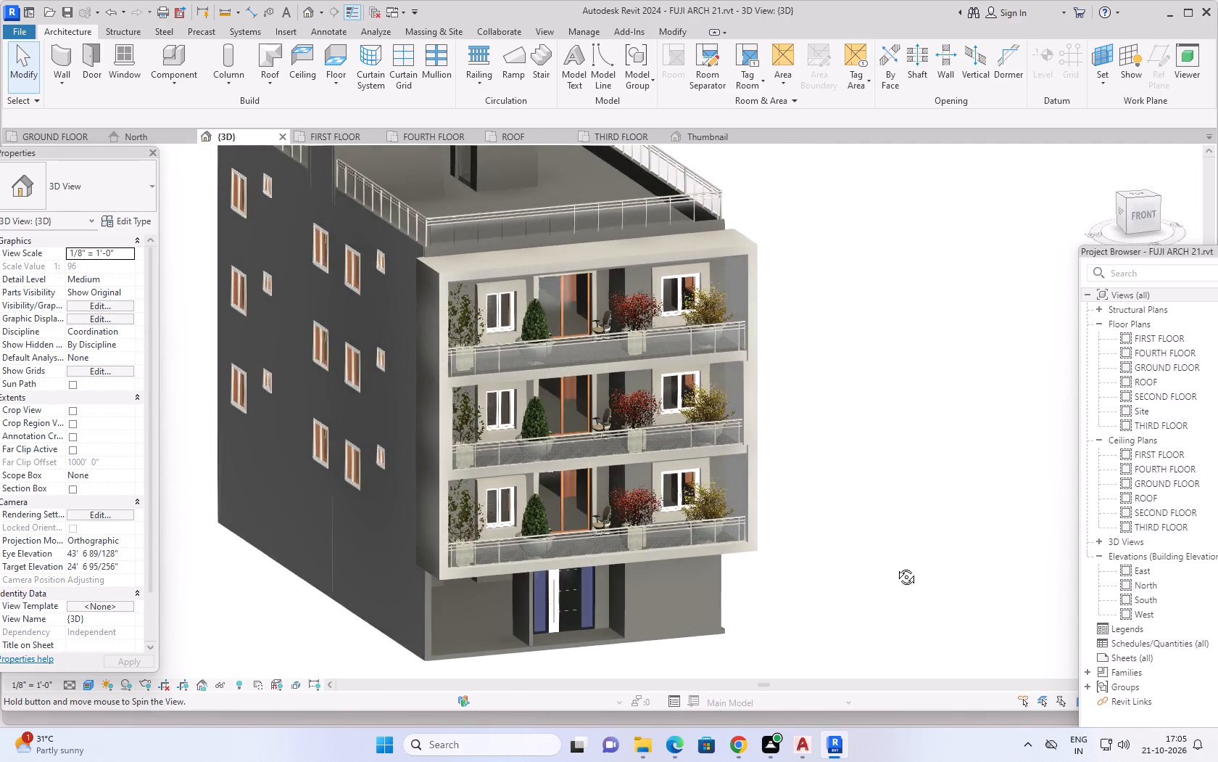
middle_click_drag(895, 566, 900, 563)
middle_click_drag(843, 568, 897, 556, "shift")
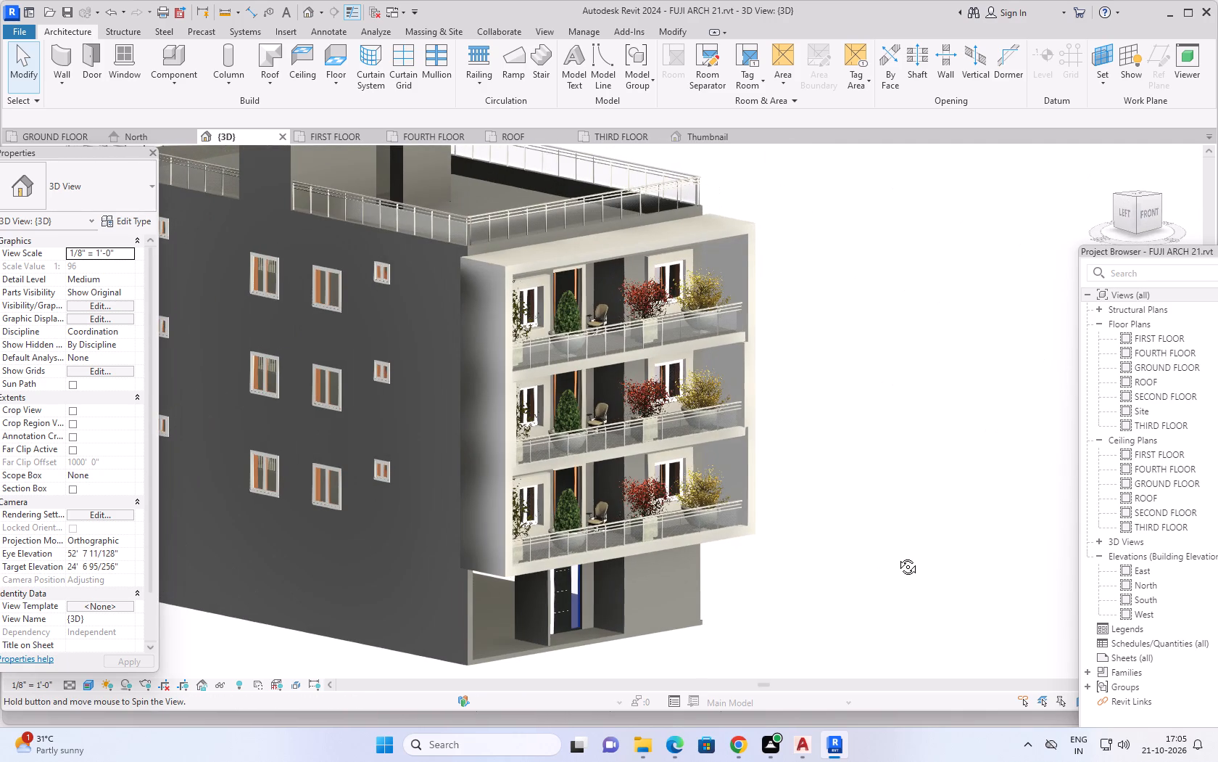
middle_click_drag(897, 556, 805, 548, "shift")
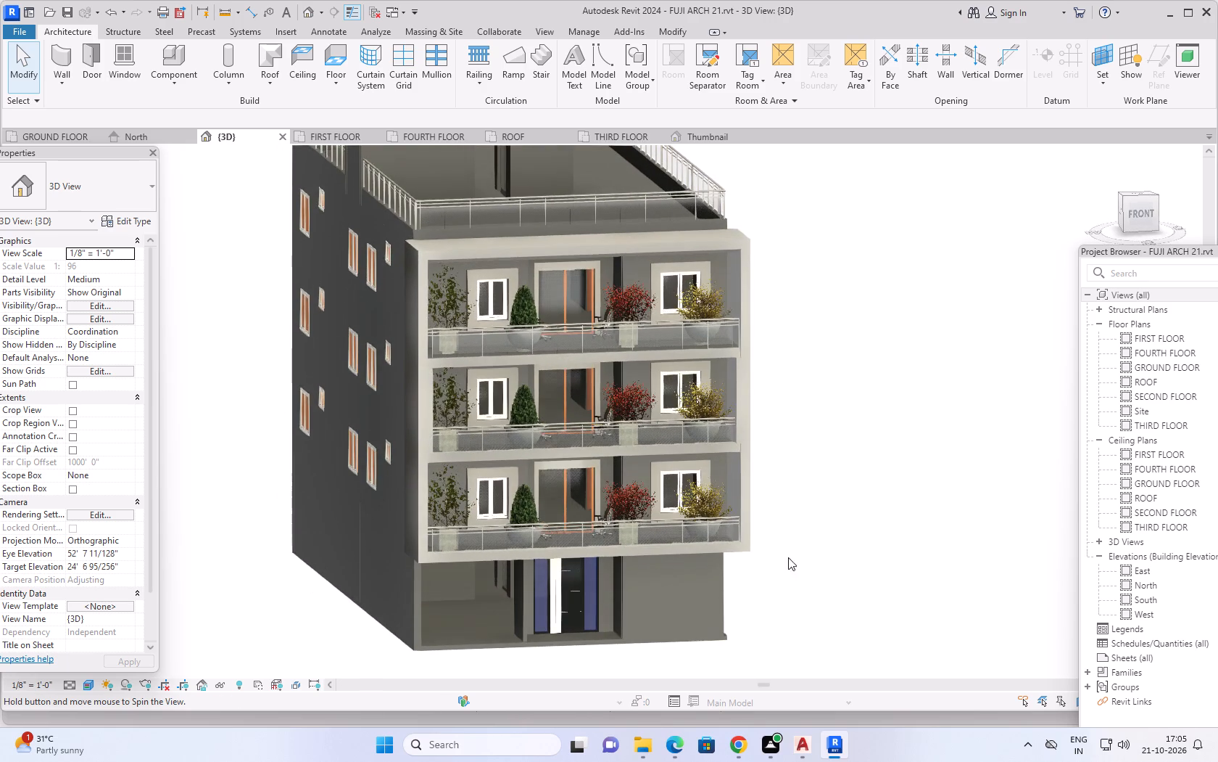
scroll(672, 605, "up", 4)
middle_click_drag(805, 559, 864, 497, "shift")
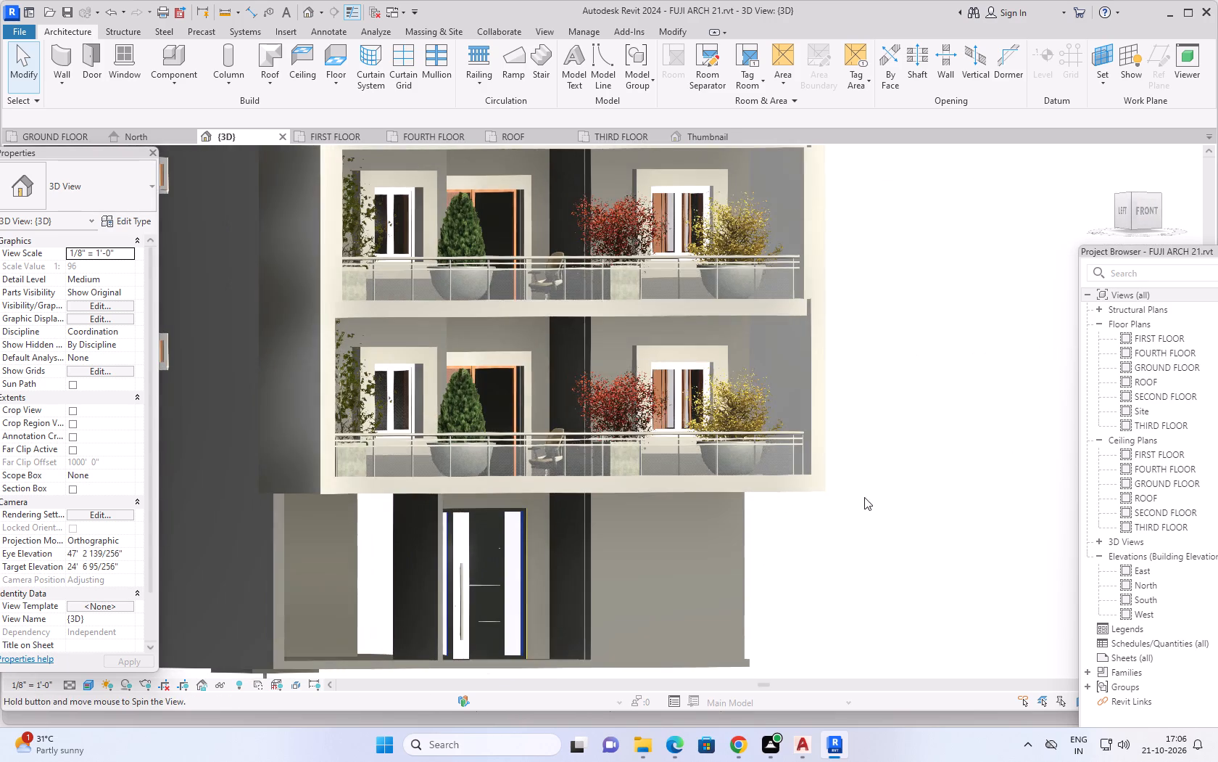
Examine the whole building's massing in 3D from the left side, the front and above the roof.
scroll(858, 515, "down", 9)
middle_click_drag(880, 523, 871, 549, "shift")
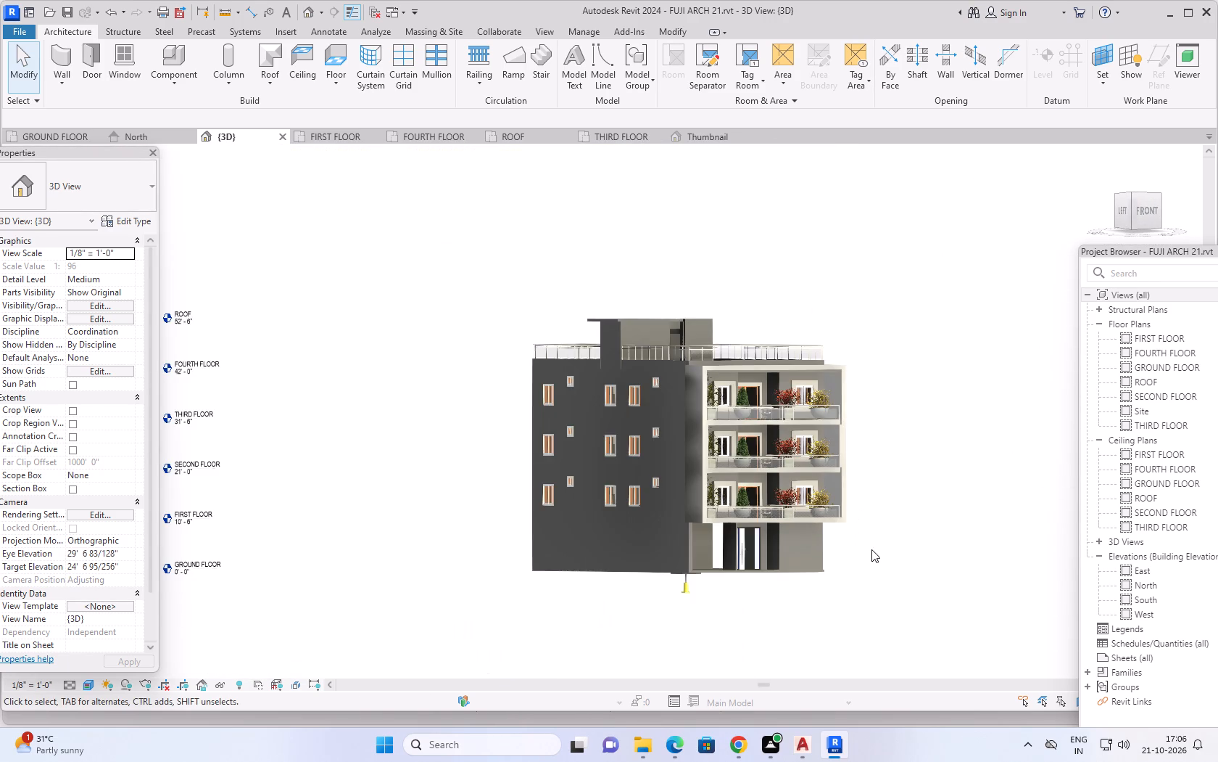
middle_click_drag(871, 549, 778, 644, "shift")
middle_click_drag(892, 530, 892, 563)
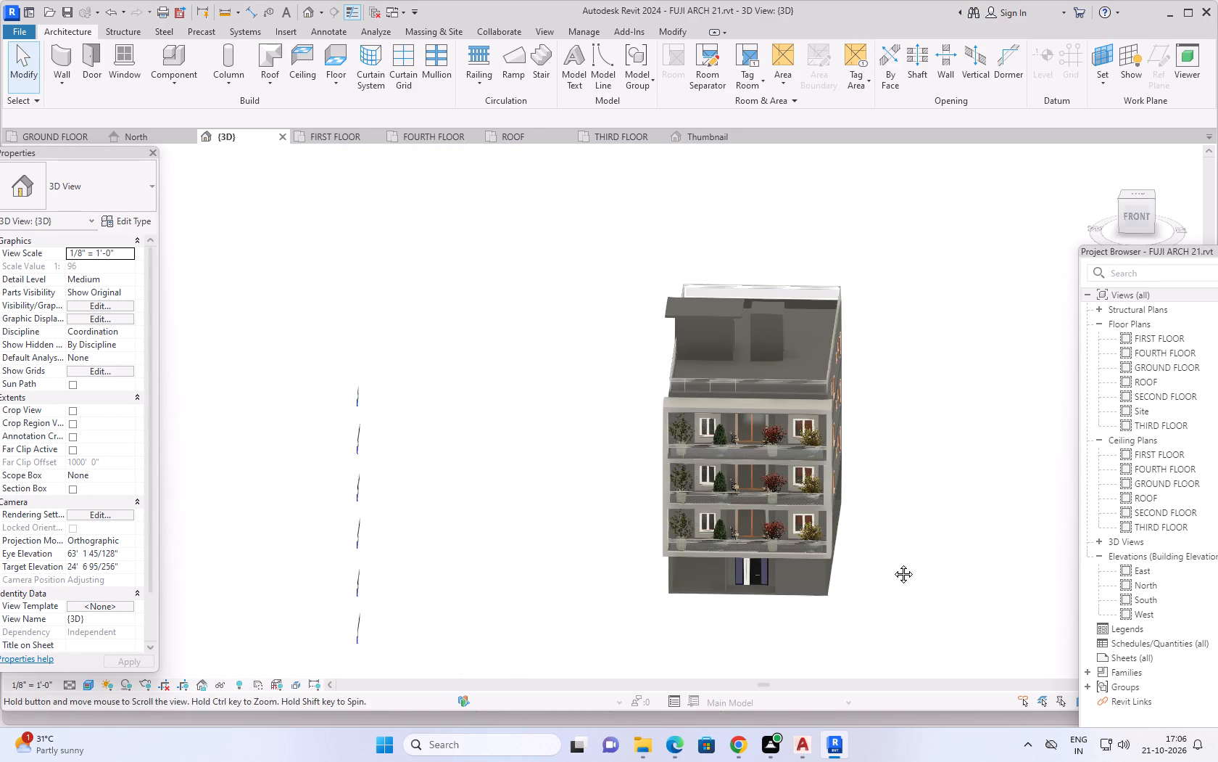
middle_click_drag(892, 563, 892, 572)
middle_click_drag(897, 538, 850, 474)
middle_click_drag(855, 486, 858, 497, "shift")
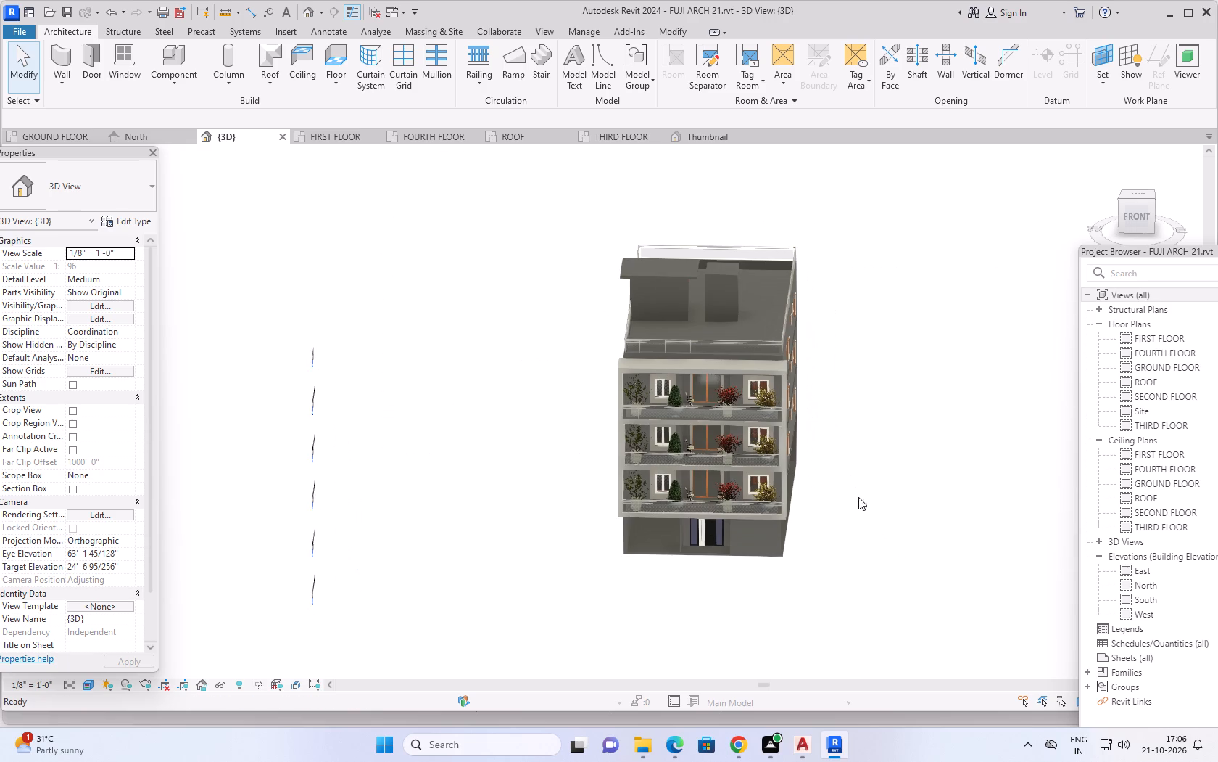
middle_click_drag(858, 497, 887, 491, "shift")
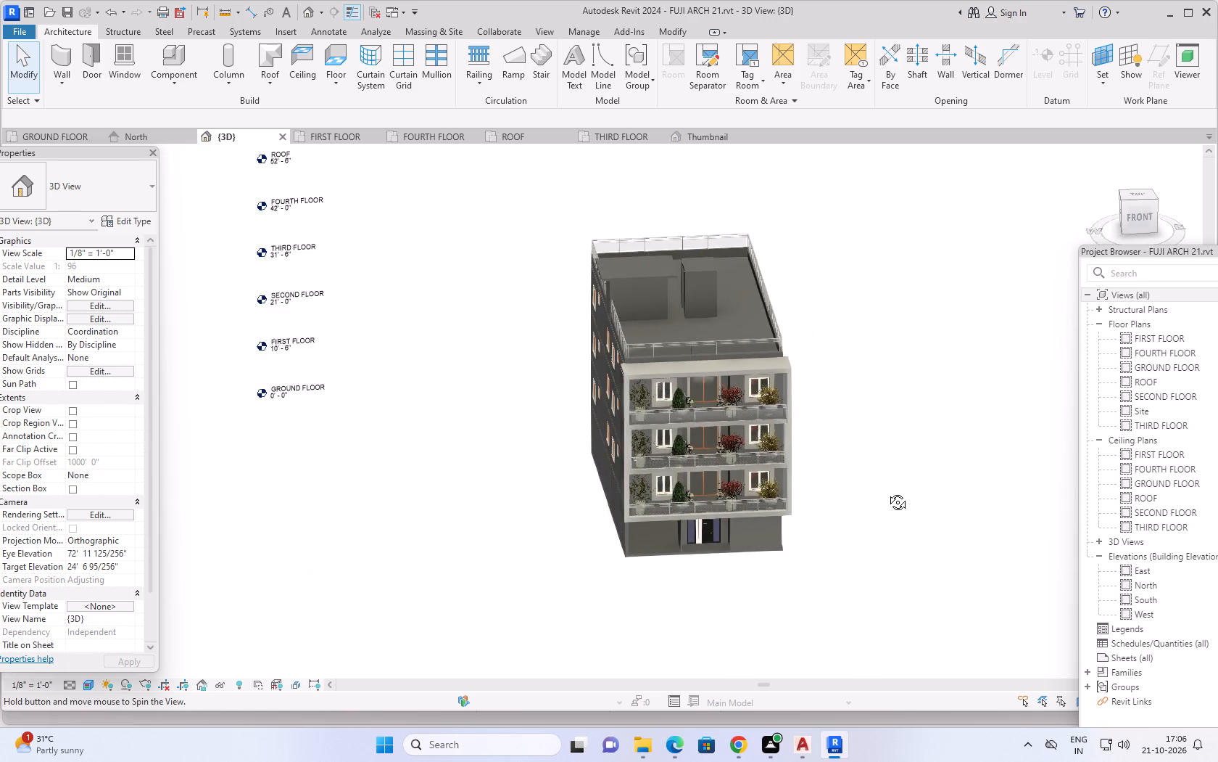
middle_click_drag(887, 491, 888, 488, "shift")
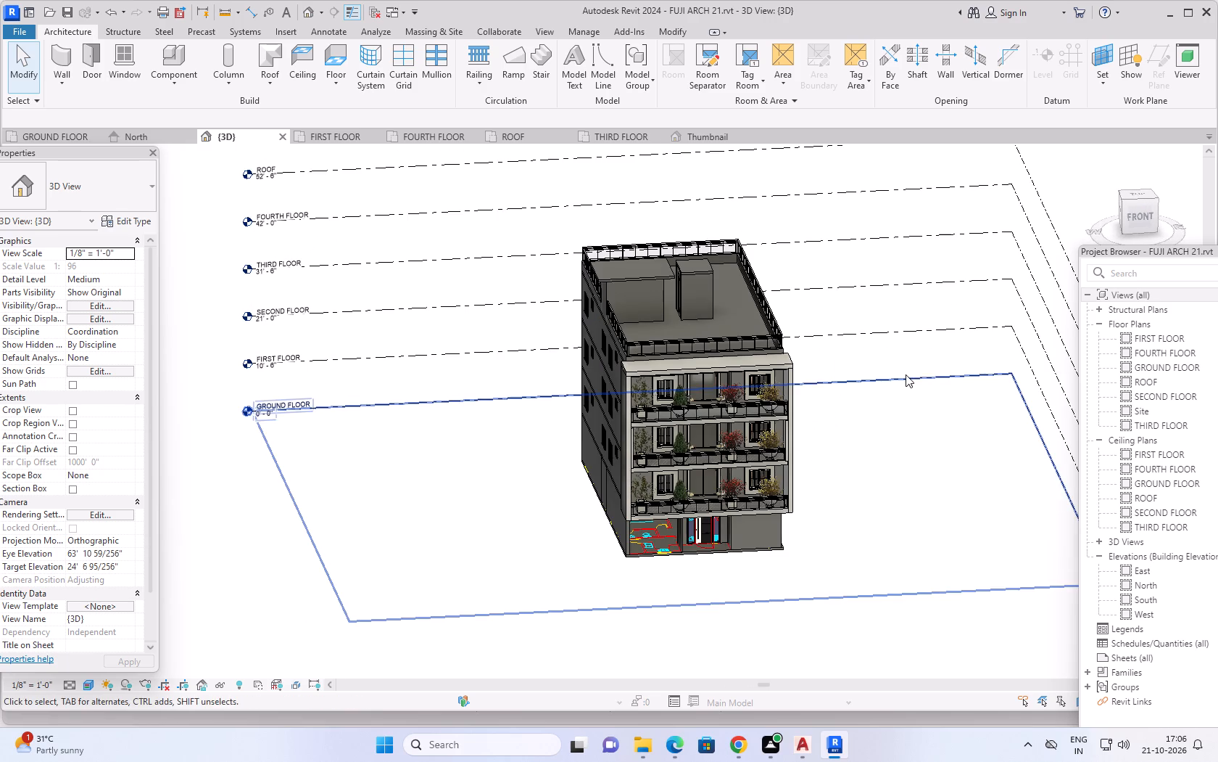
middle_click_drag(879, 425, 859, 464)
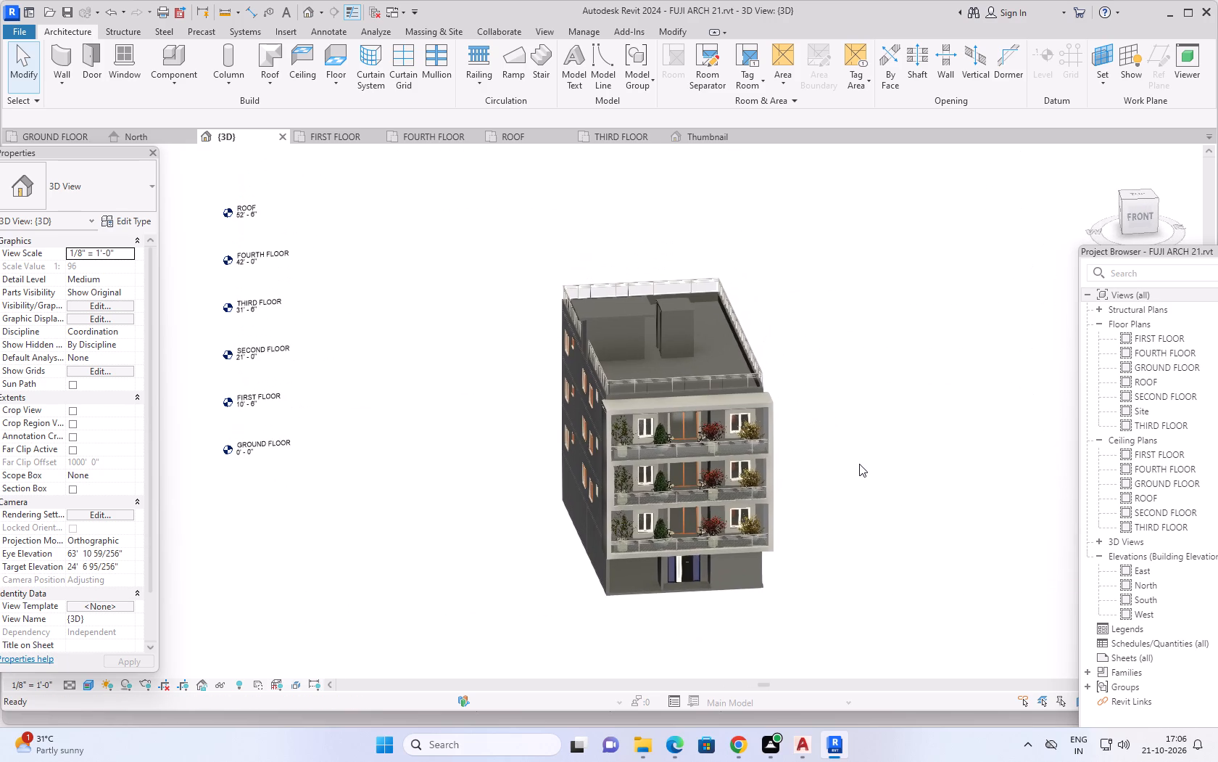
Examine the ground-floor front closely in 3D, including the recessed entrance door, the open front-left bay and the blank wall beside the door.
scroll(782, 578, "up", 4)
middle_click_drag(800, 560, 829, 517)
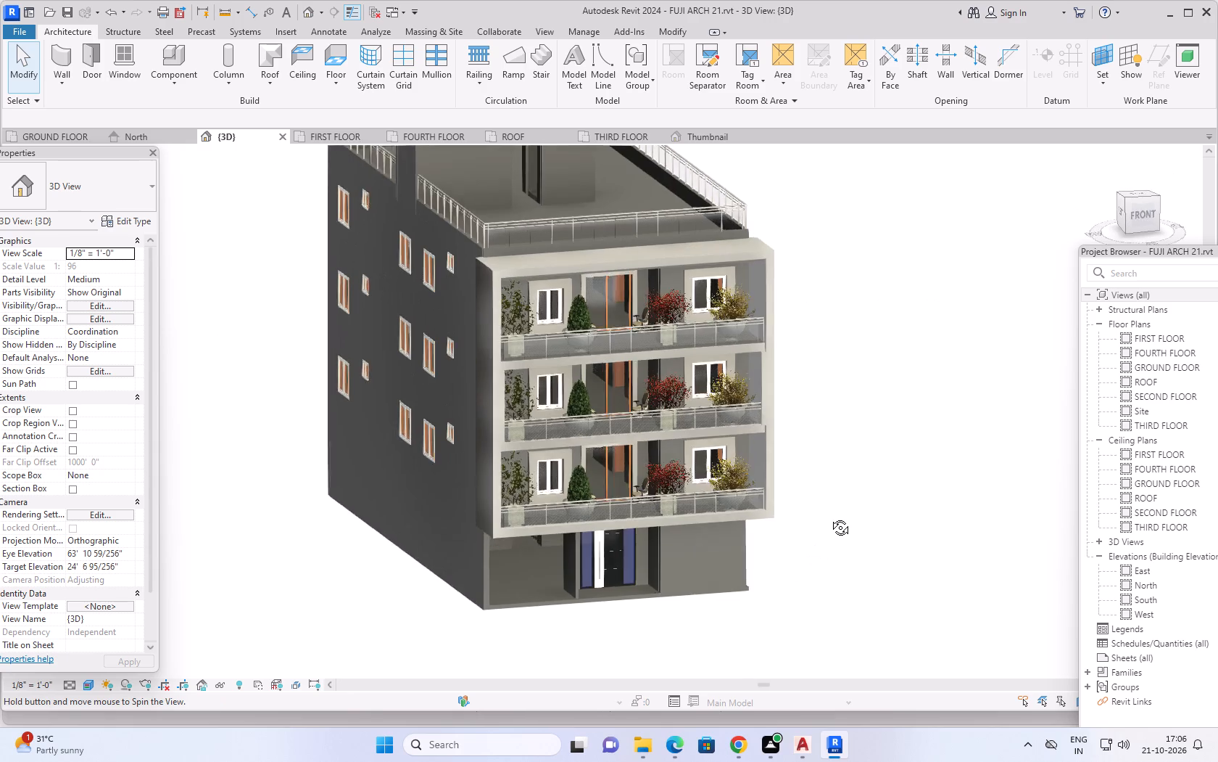
middle_click_drag(829, 517, 852, 475)
scroll(671, 556, "up", 6)
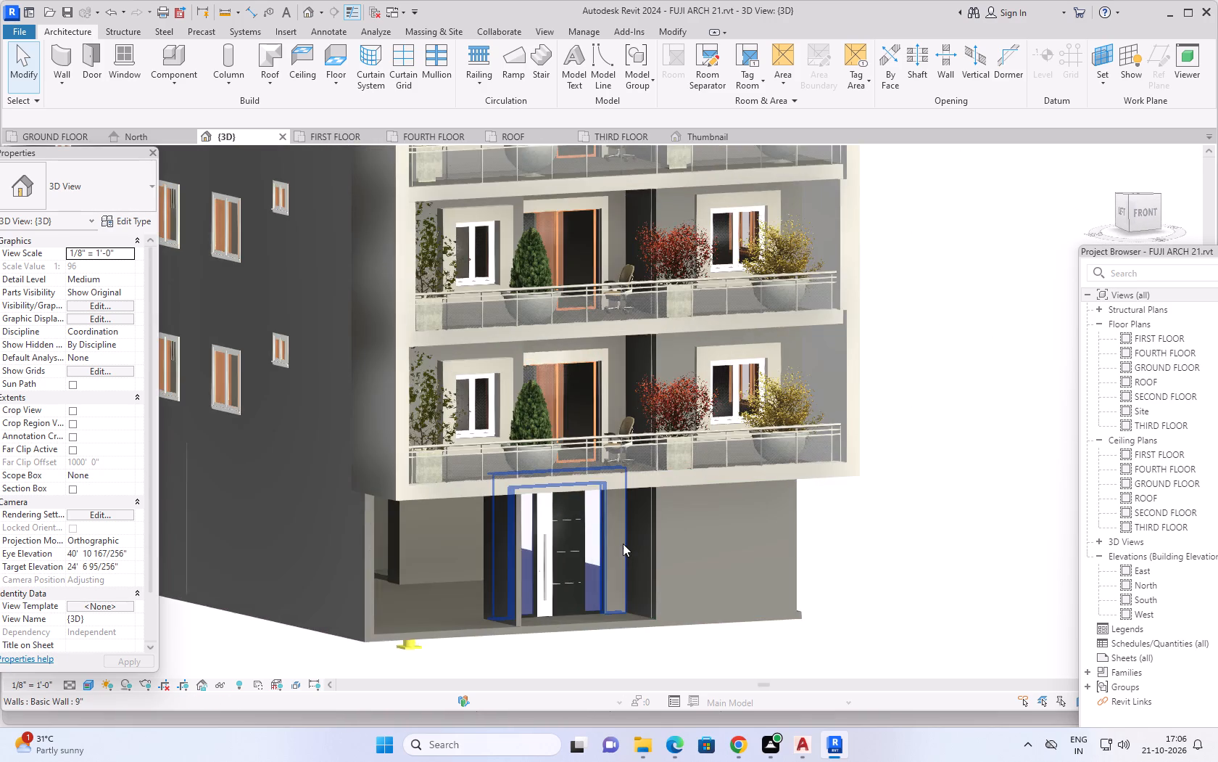
scroll(623, 544, "up", 6)
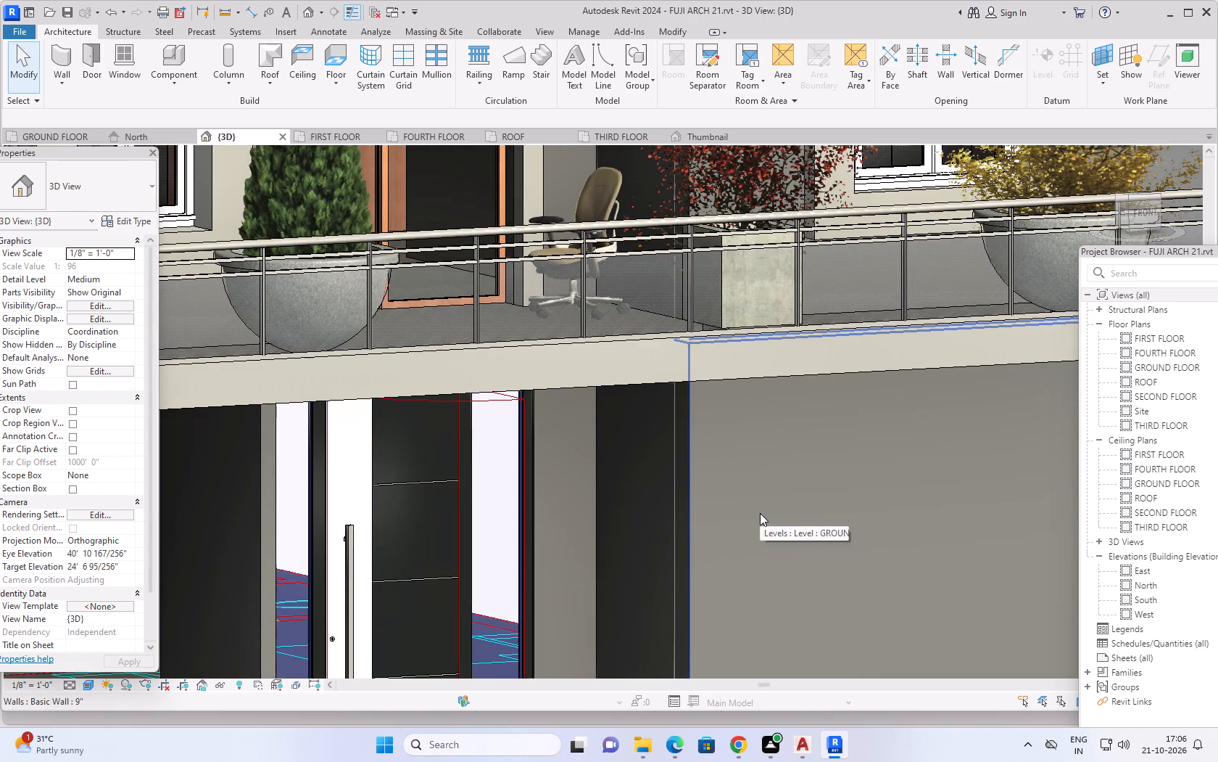
scroll(760, 513, "down", 3)
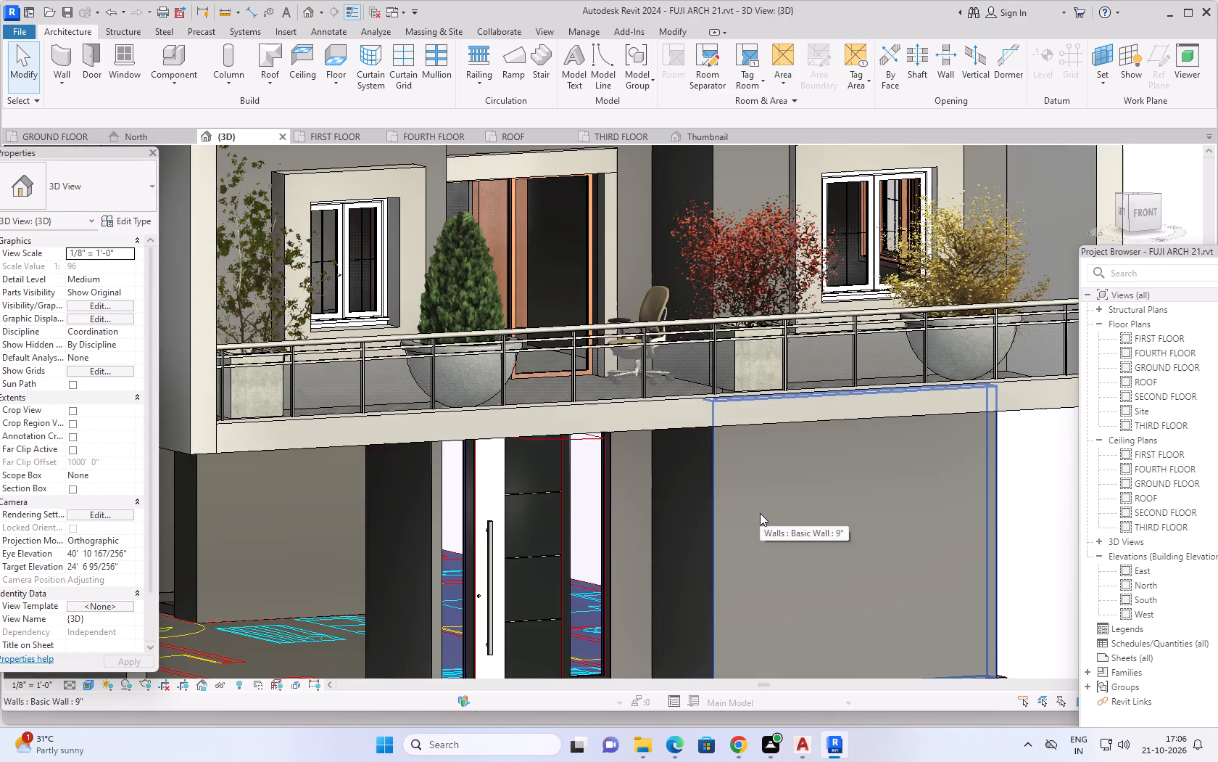
scroll(766, 520, "down", 2)
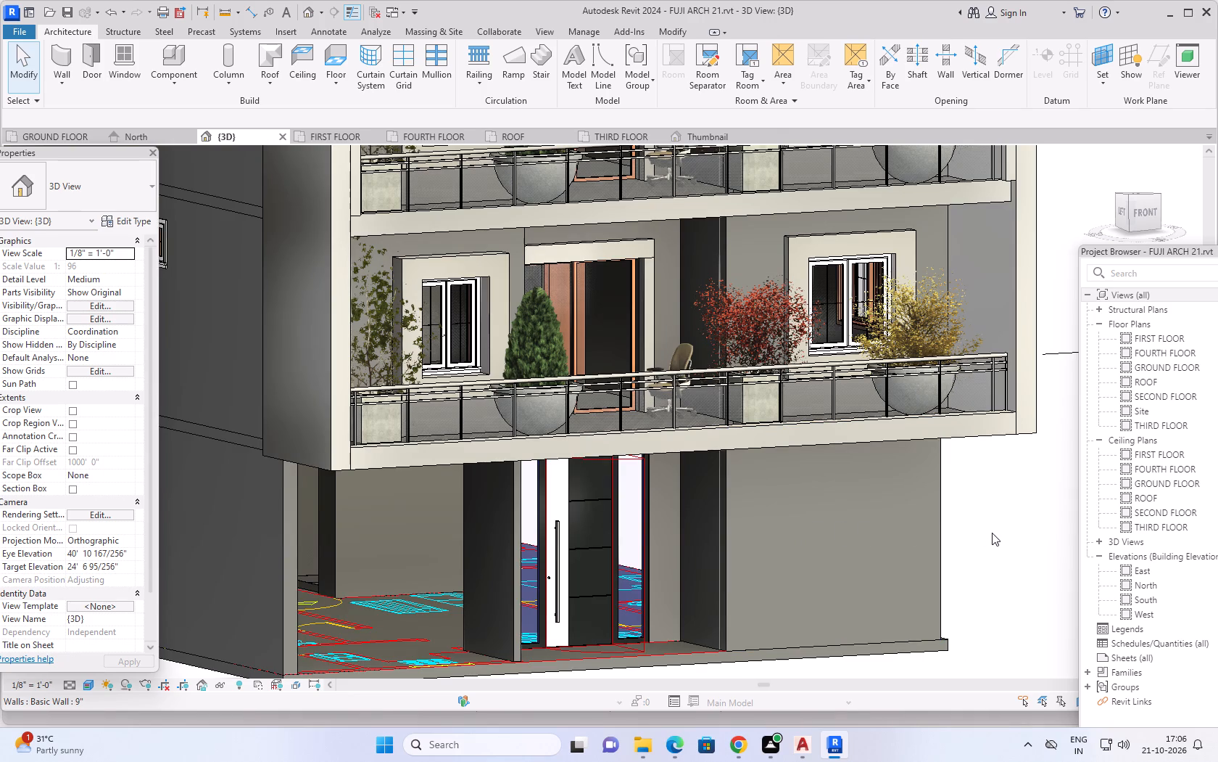
middle_click_drag(993, 528, 922, 523)
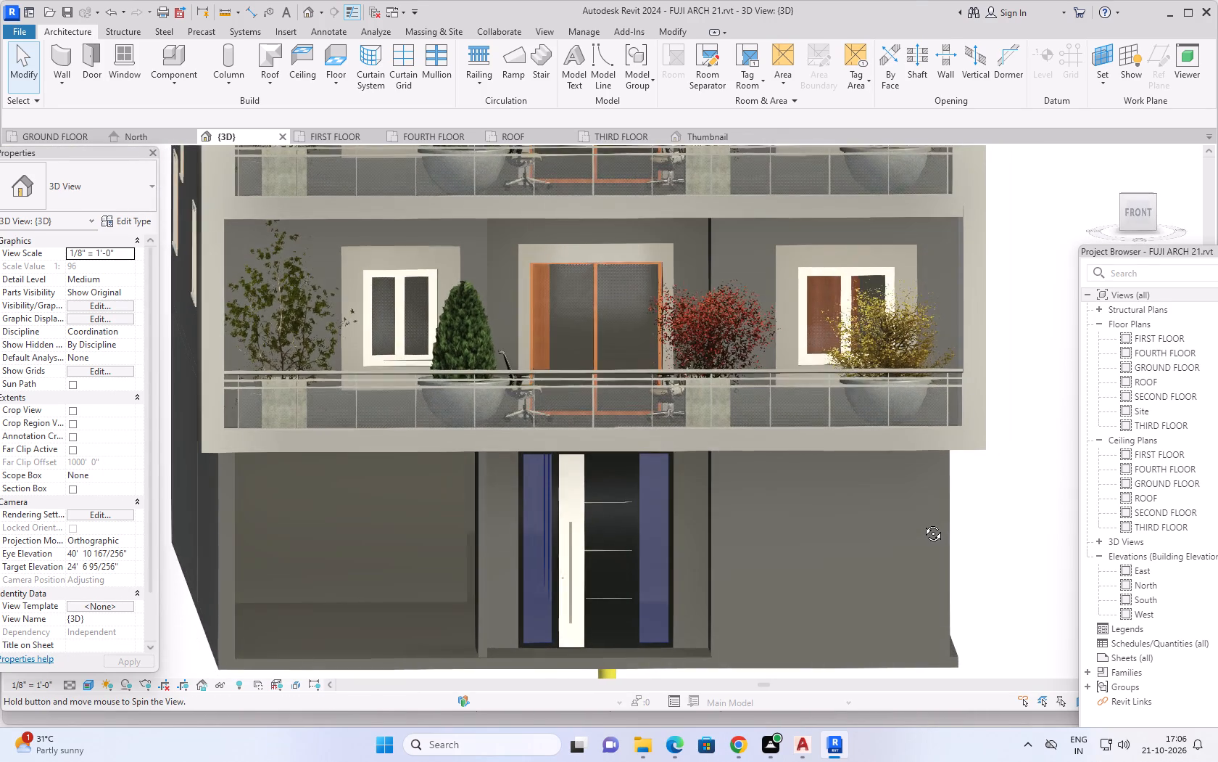
middle_click_drag(922, 523, 921, 507)
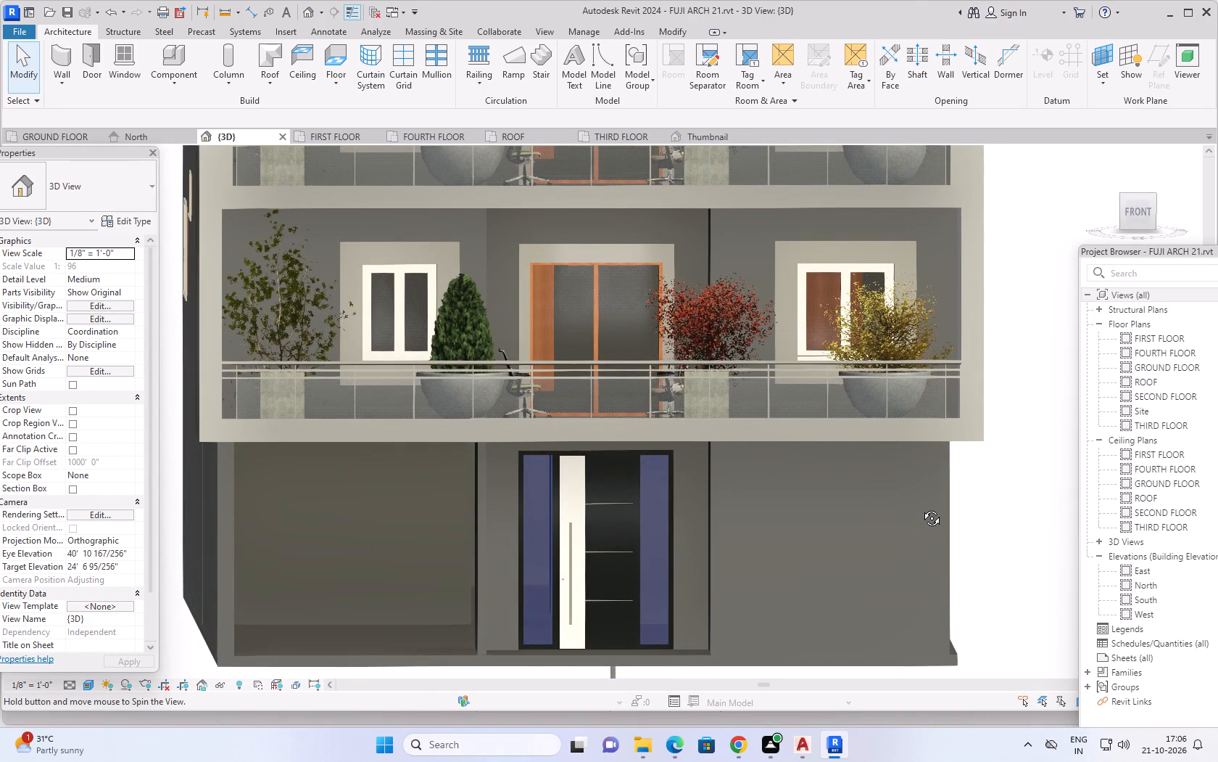
middle_click_drag(921, 507, 907, 517)
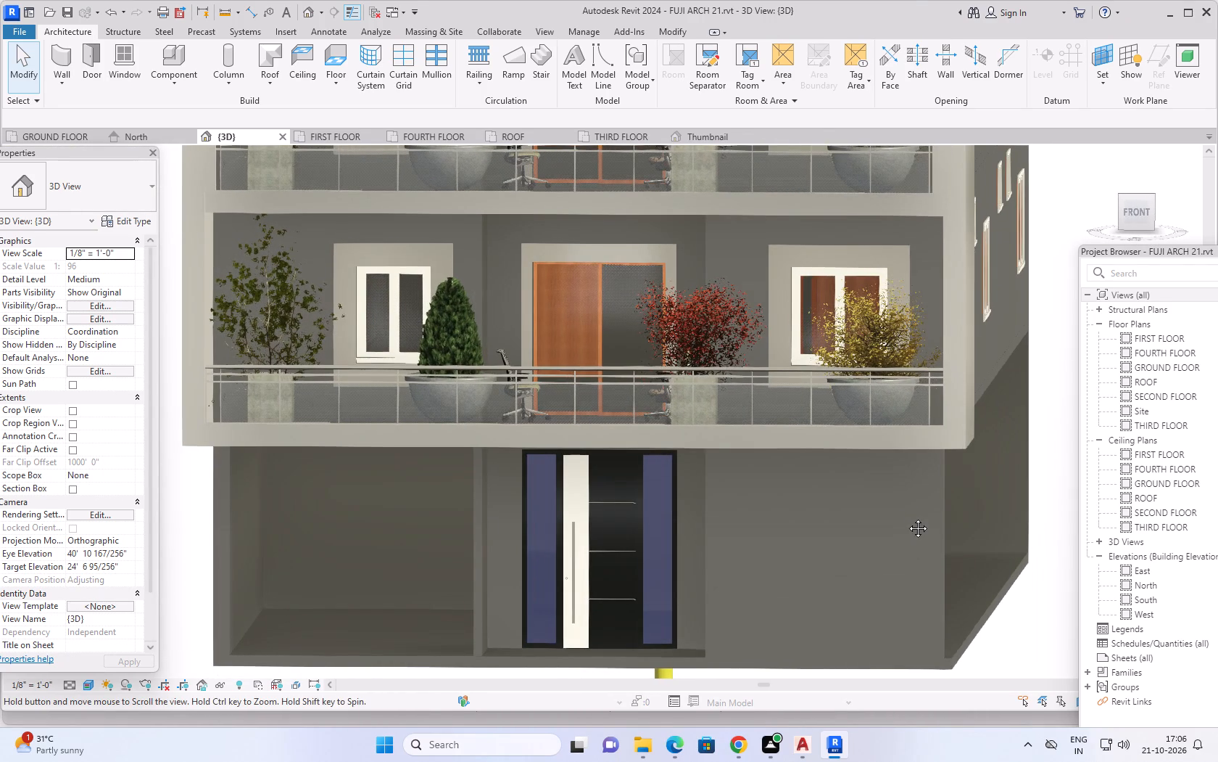
middle_click_drag(907, 517, 920, 515)
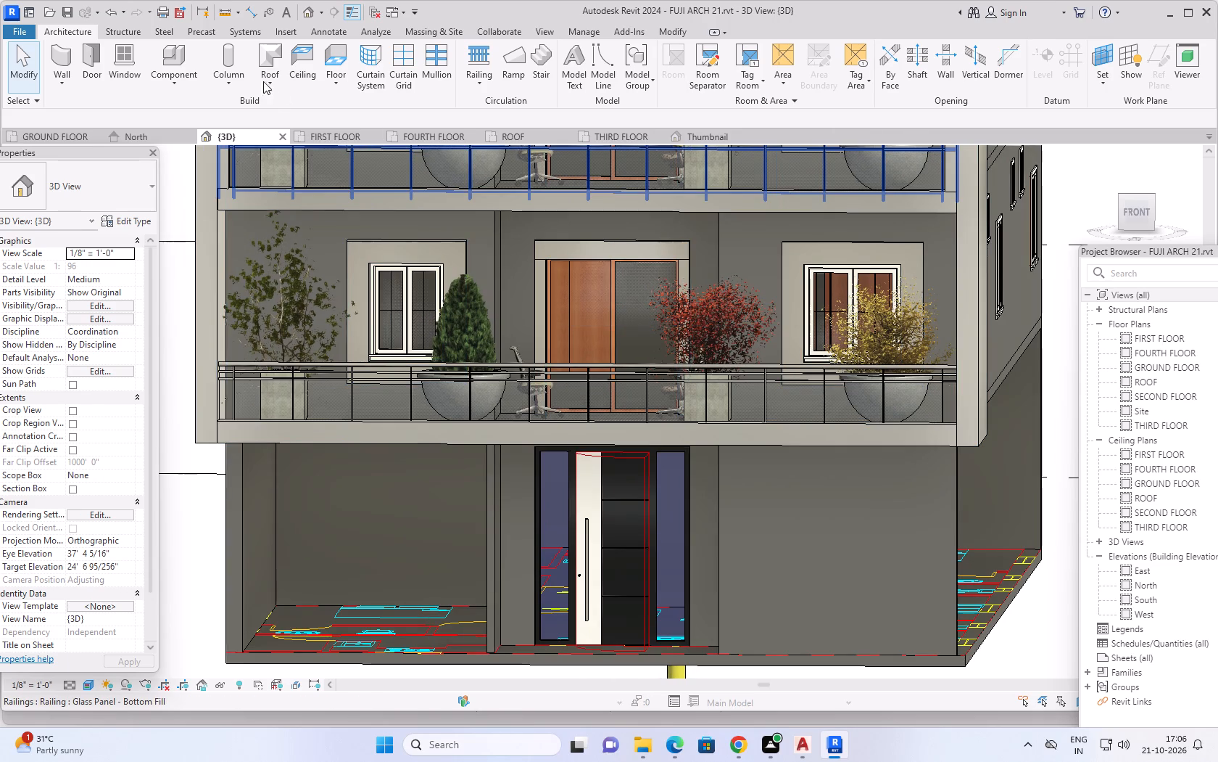
Place a text note reading SAGAR in 1/4" Arial over the blank ground-floor front wall beside the entrance door.
left_click(241, 34)
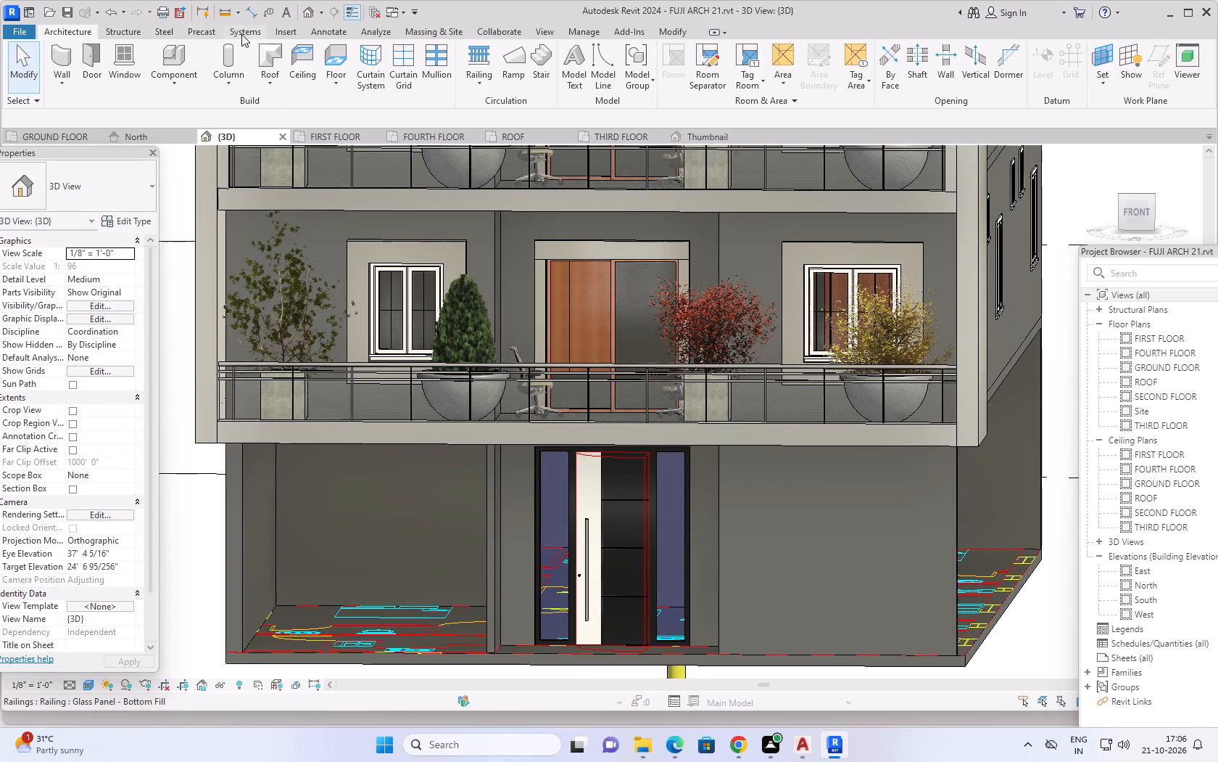
left_click(294, 31)
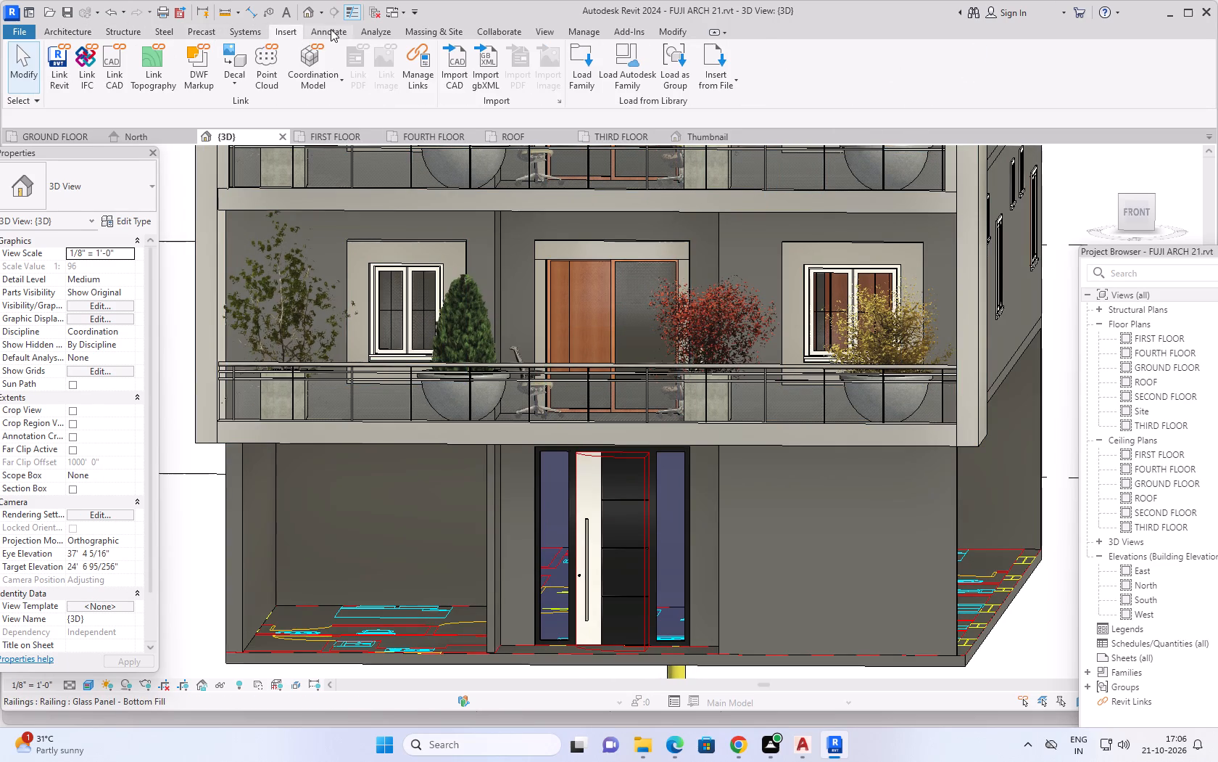
left_click(331, 29)
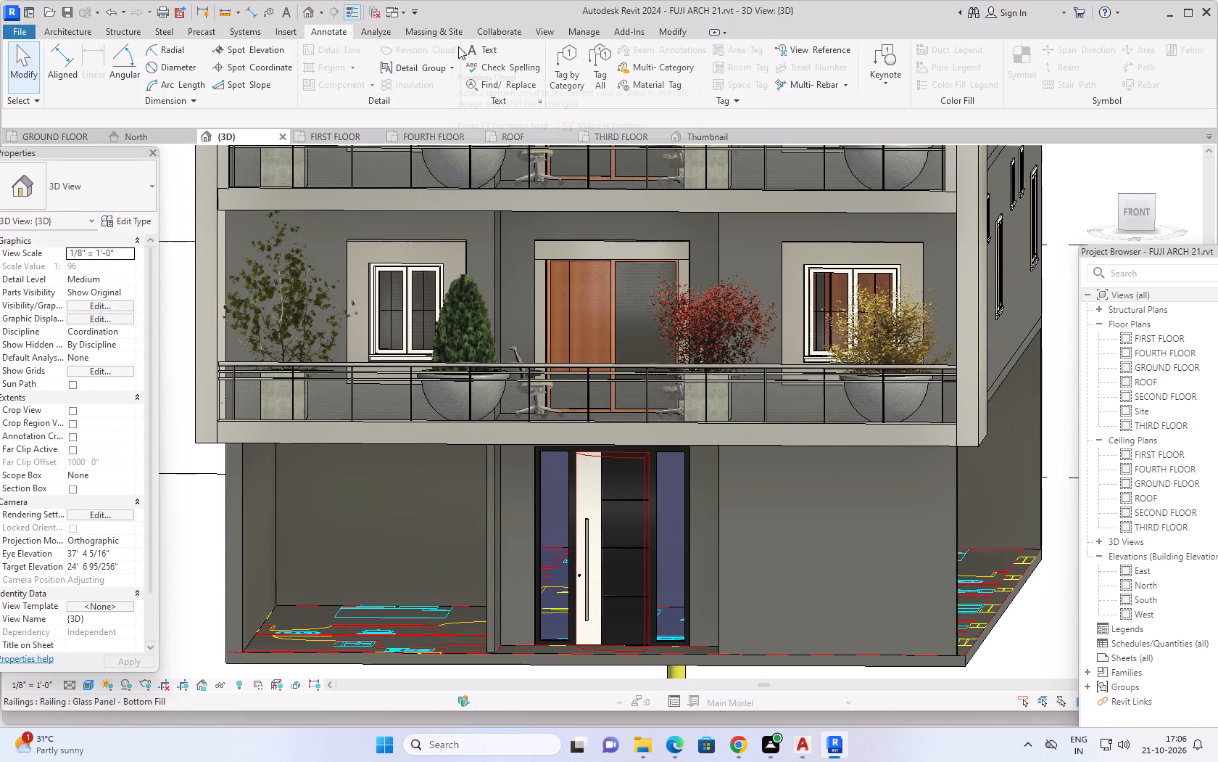
left_click(478, 45)
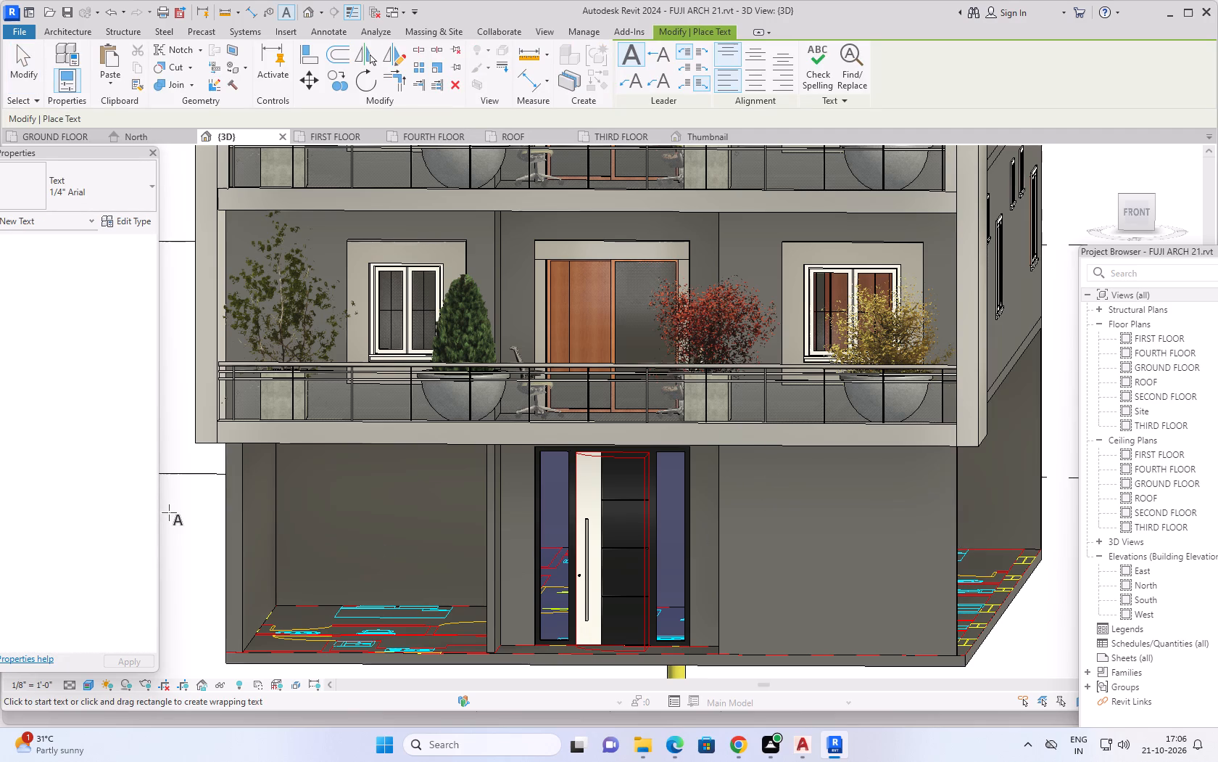
middle_click_drag(170, 514, 196, 516)
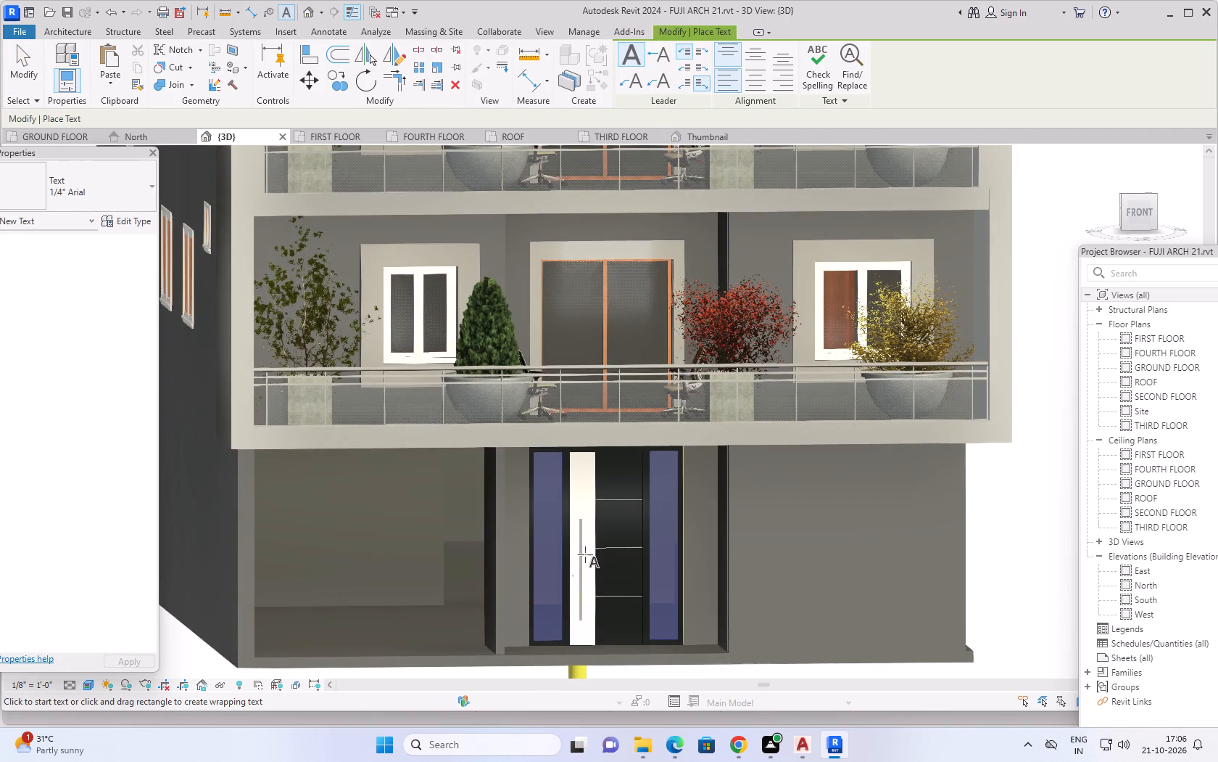
left_click(767, 495)
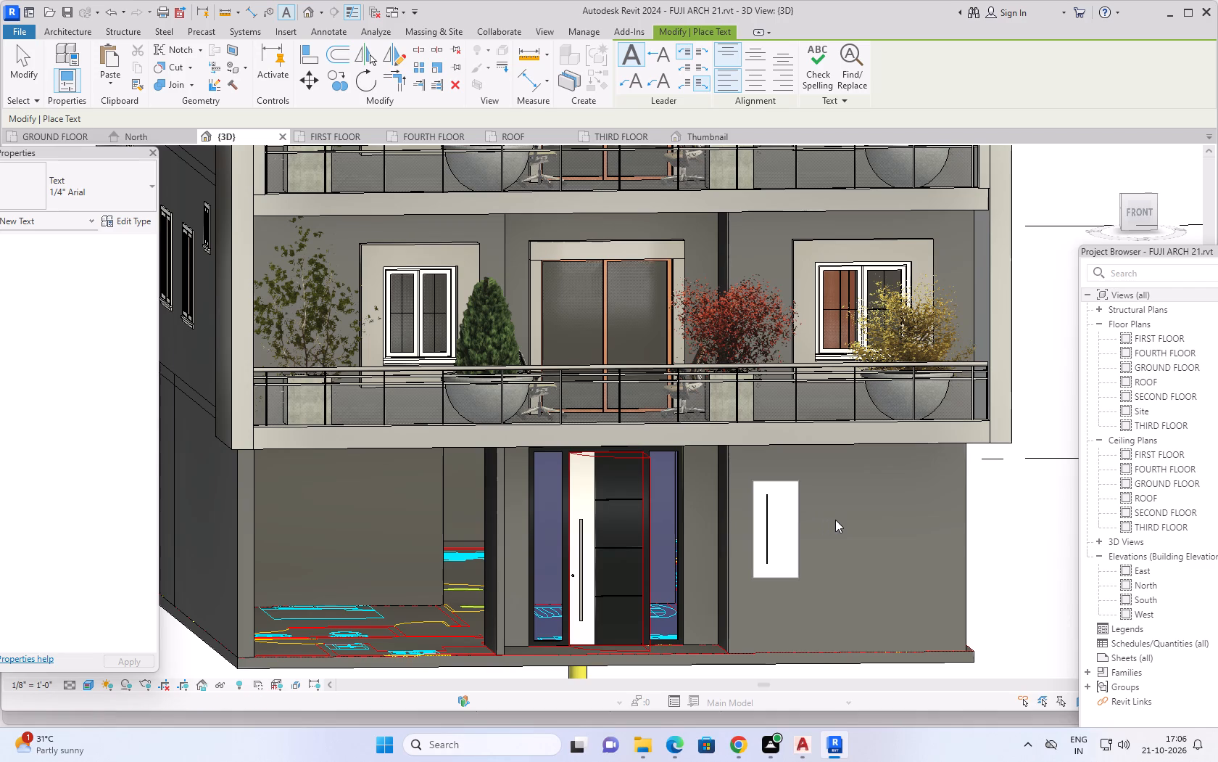
type("SA")
type("GAR")
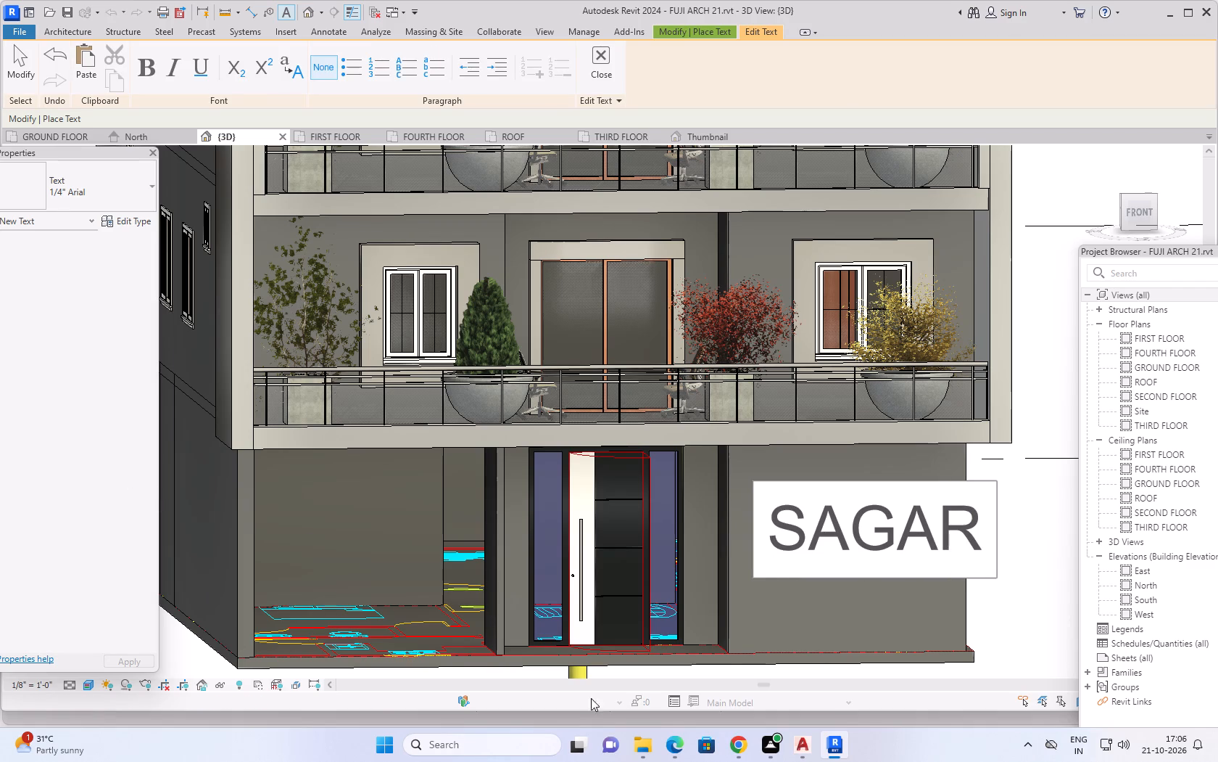
left_click(976, 624)
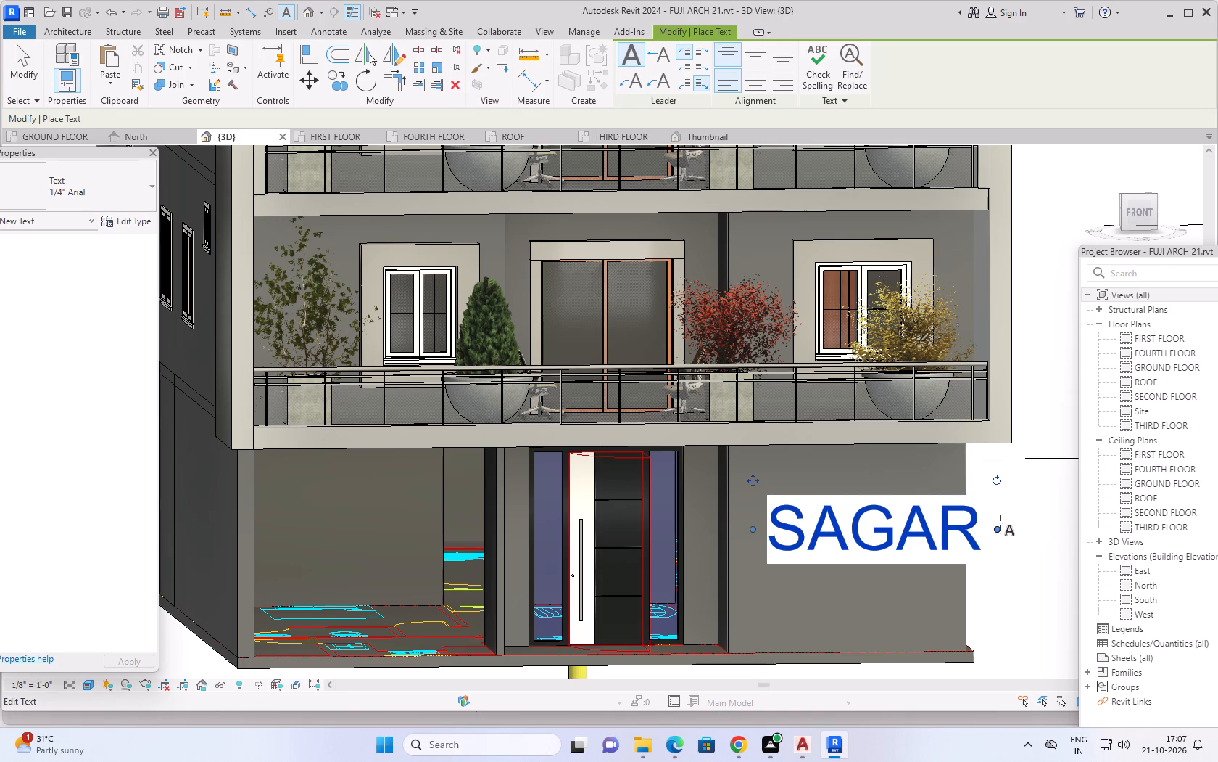
Adjust the width of the SAGAR text box, keeping the word on a single line.
left_click_drag(998, 530, 948, 530)
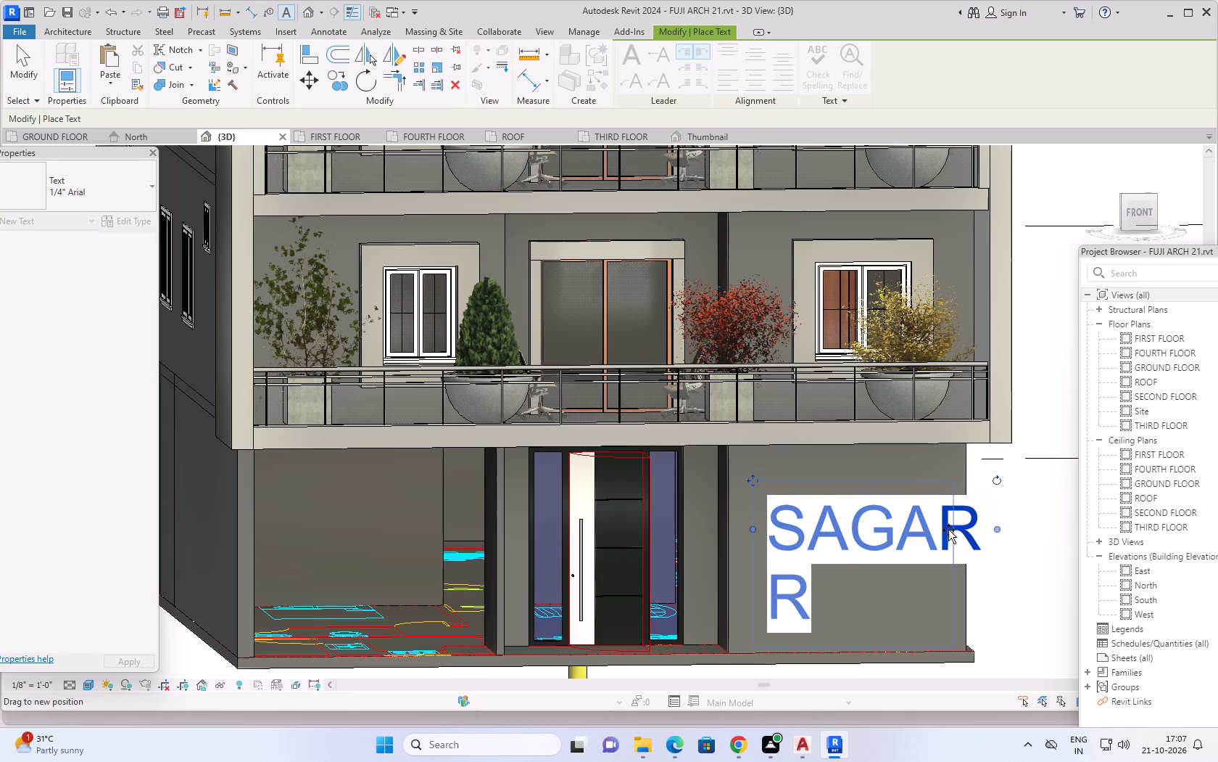
left_click_drag(948, 530, 1004, 513)
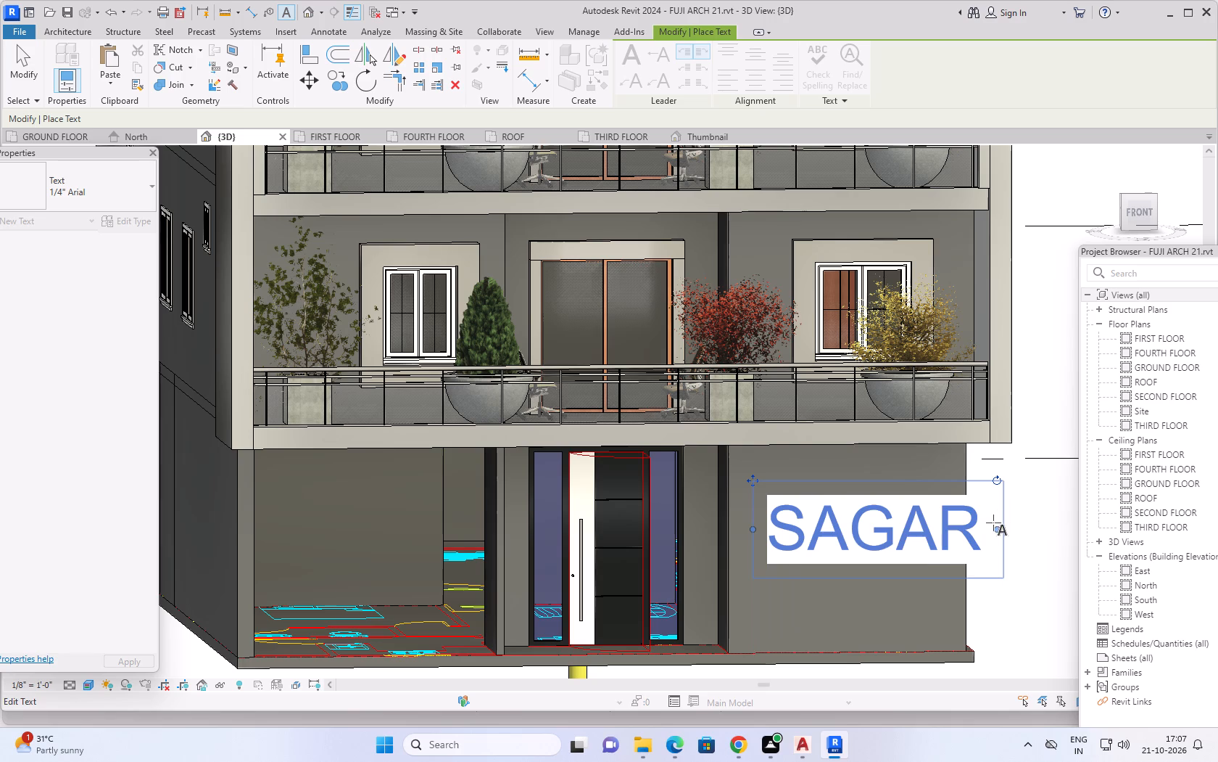
Delete the SAGAR text note over the ground-floor front wall.
left_click_drag(906, 526, 848, 525)
left_click(1036, 591)
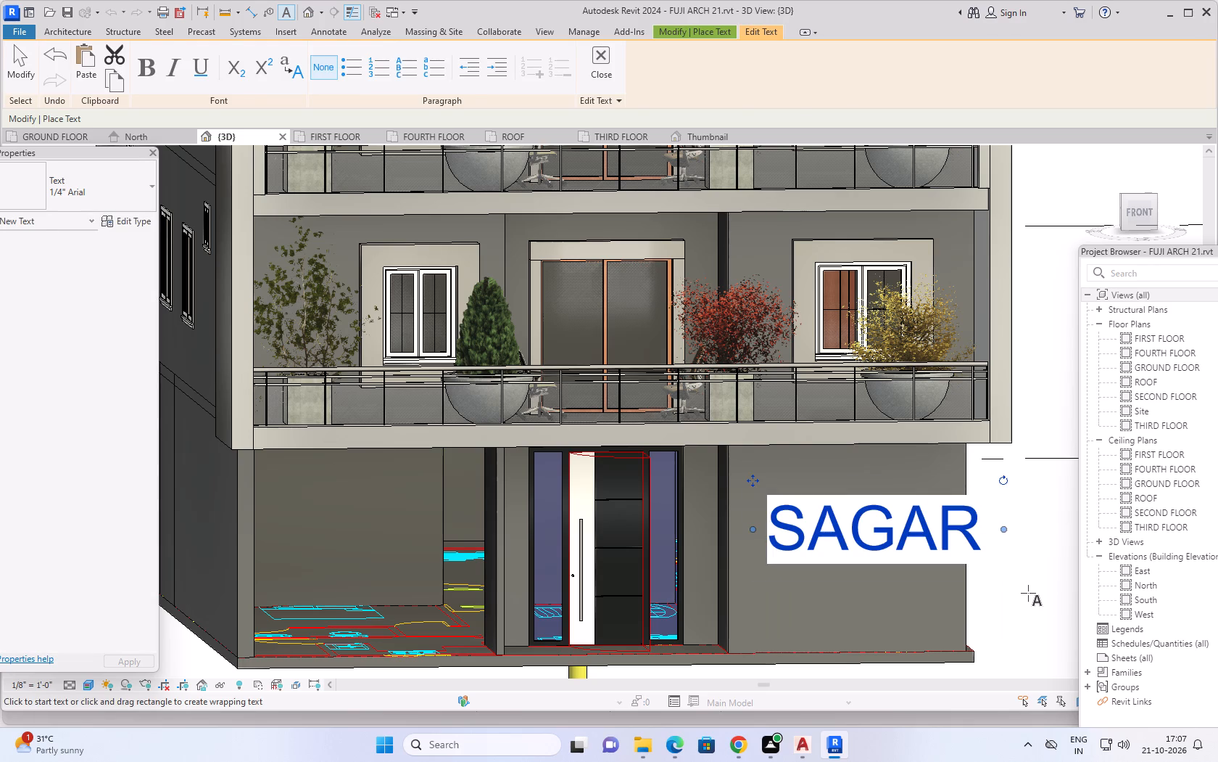
left_click(1028, 593)
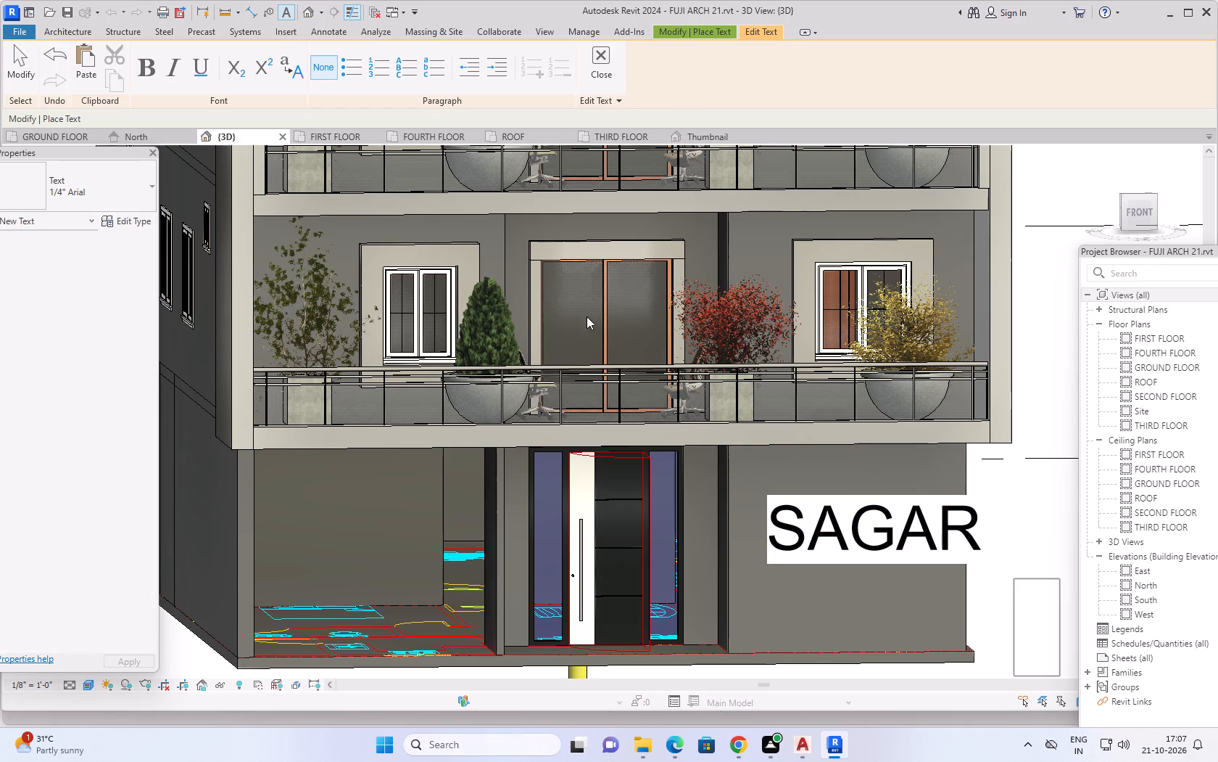
key("Escape")
key("Escape")
key("Escape")
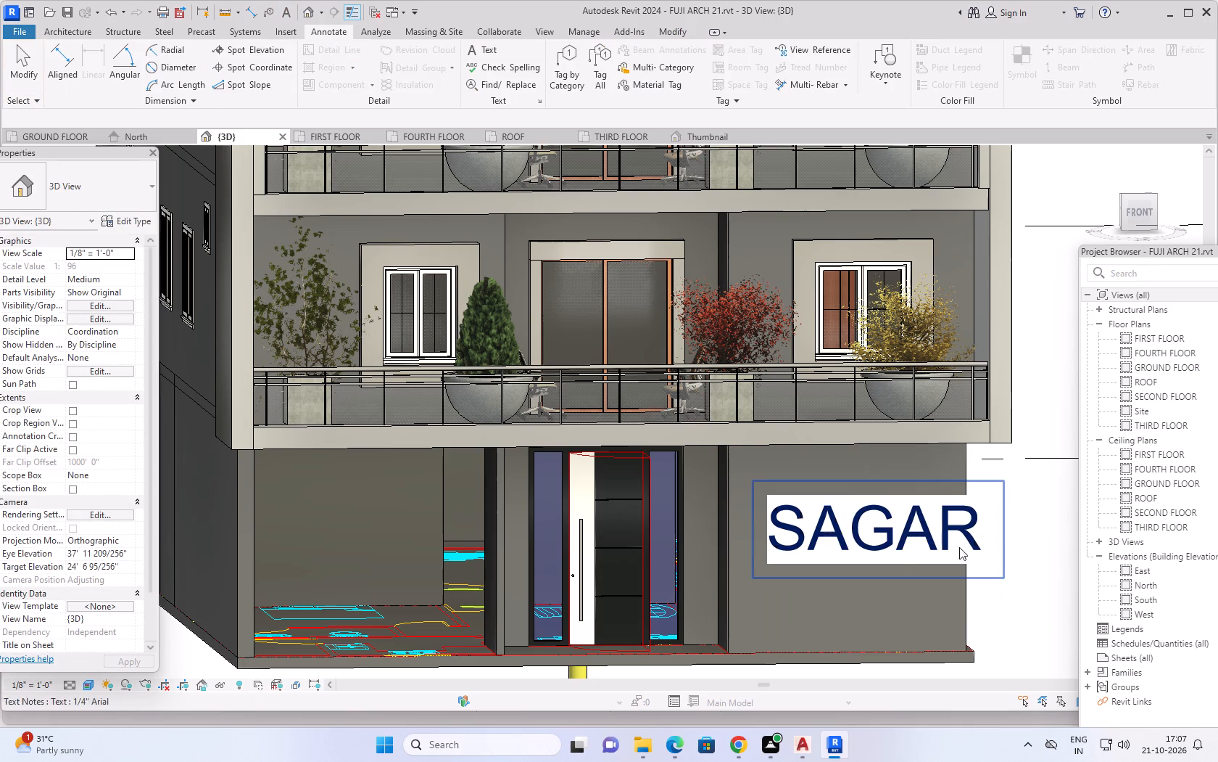
middle_click_drag(1014, 552, 950, 541)
middle_click(971, 538)
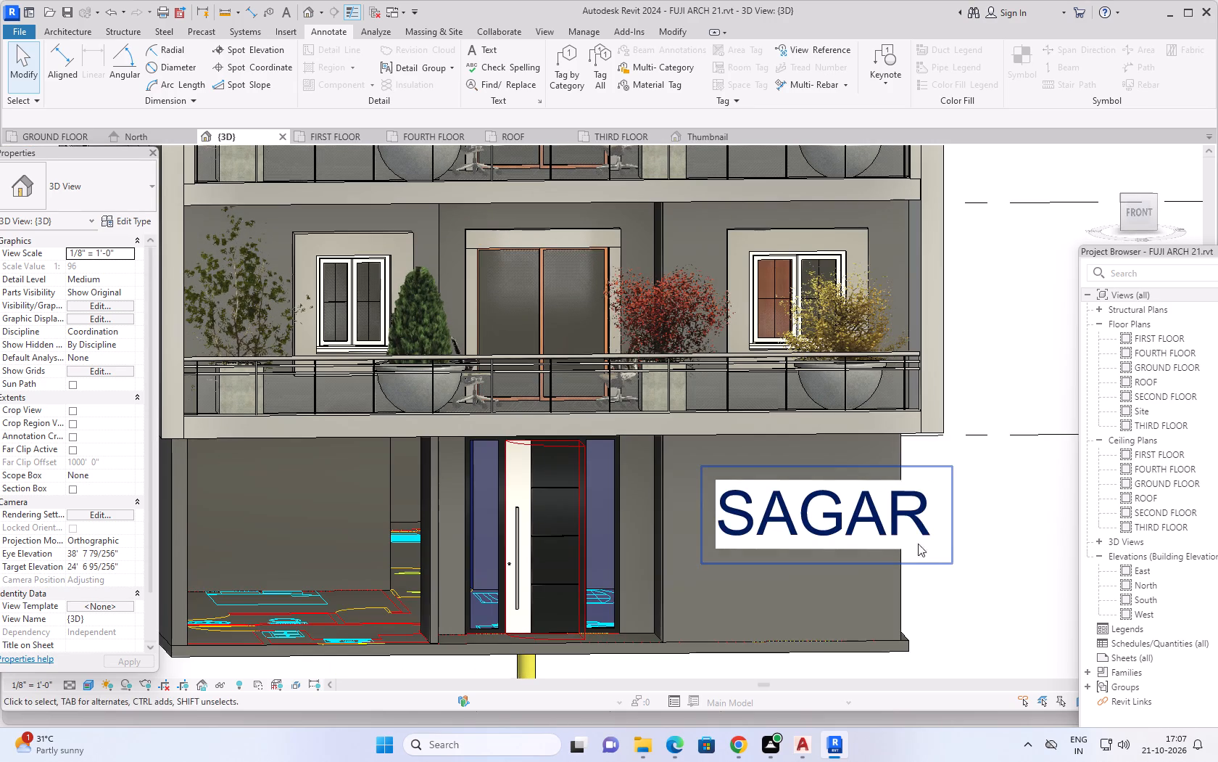
key("Escape")
left_click(899, 538)
key("Delete")
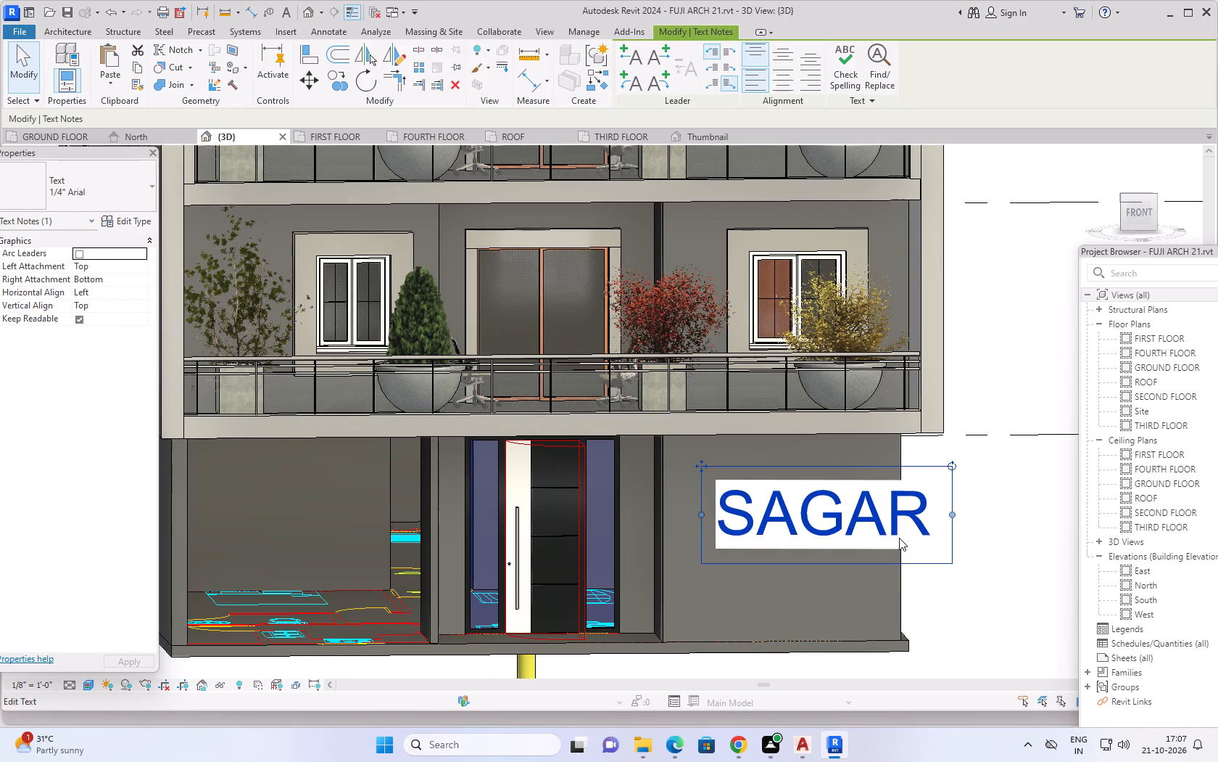
Examine the whole building in 3D from the front, from above and from the front-left corner down to the ground-floor slab.
scroll(980, 548, "down", 3)
middle_click_drag(986, 535, 971, 551)
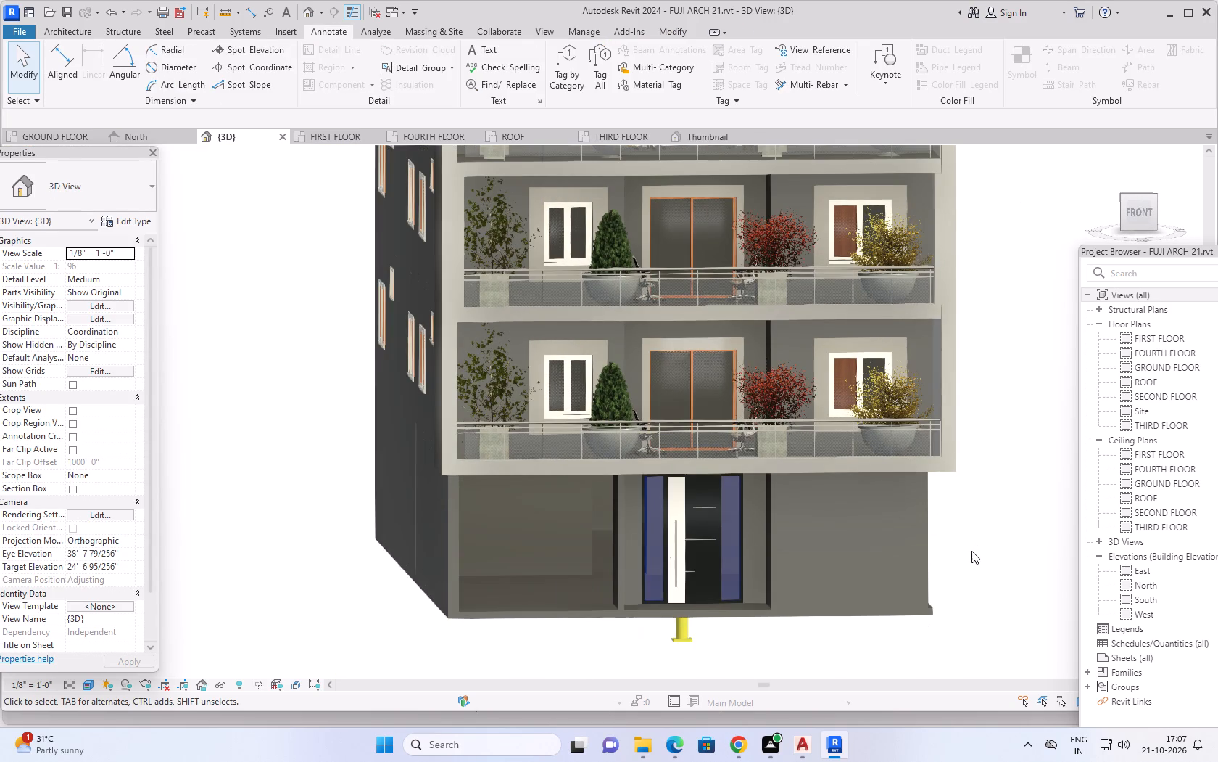
scroll(971, 553, "down", 1)
middle_click_drag(971, 551, 971, 553)
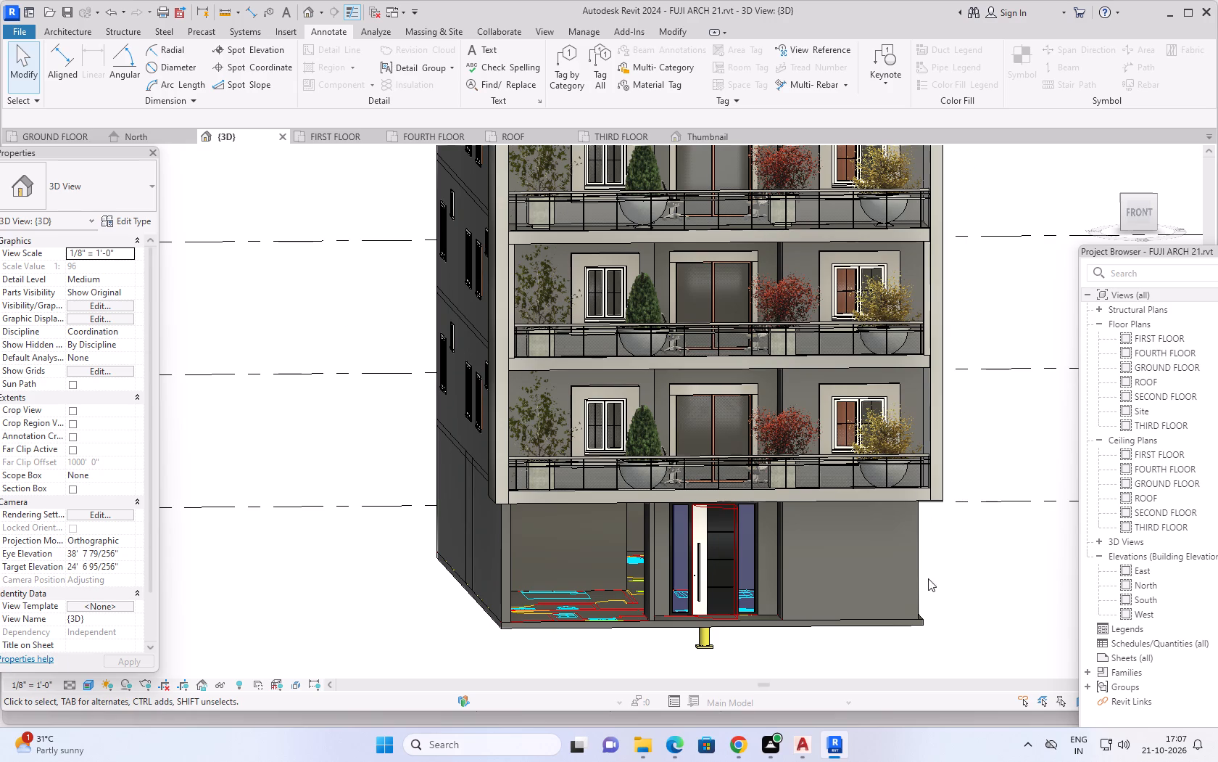
middle_click_drag(974, 562, 952, 573)
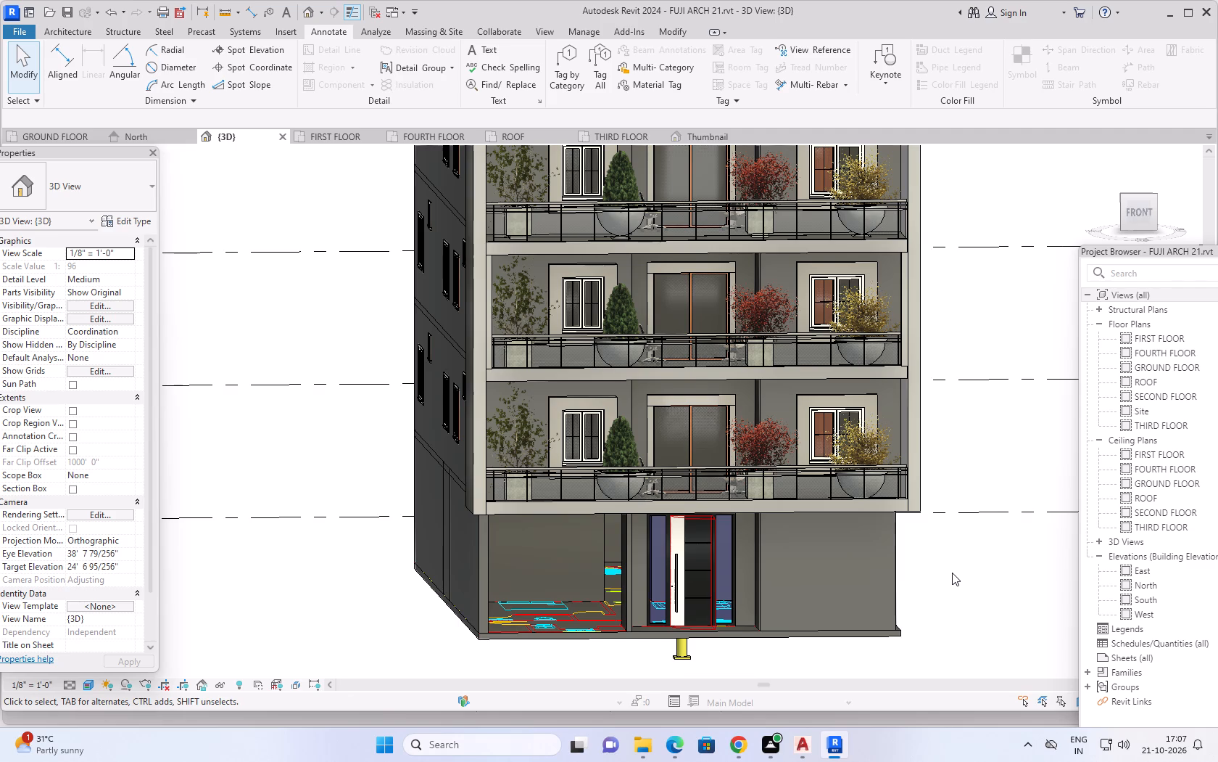
scroll(958, 503, "down", 2)
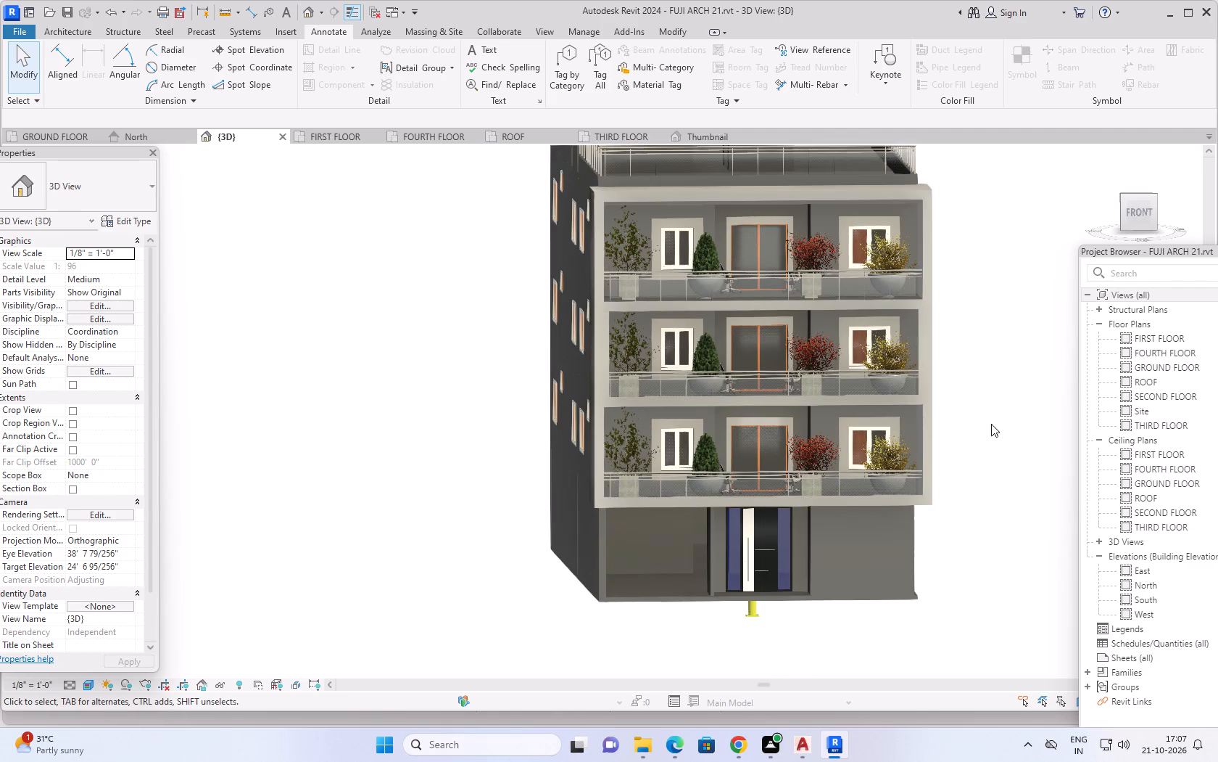
middle_click_drag(994, 372, 954, 495)
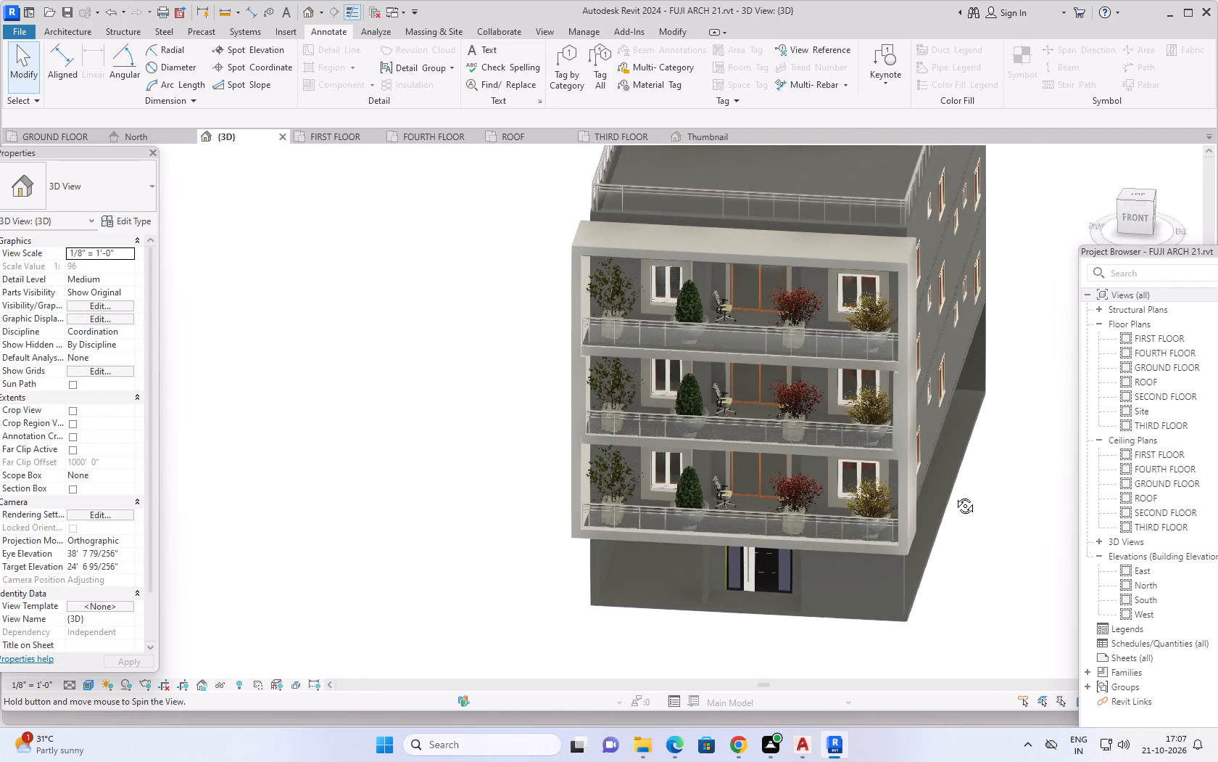
middle_click_drag(954, 495, 1020, 496)
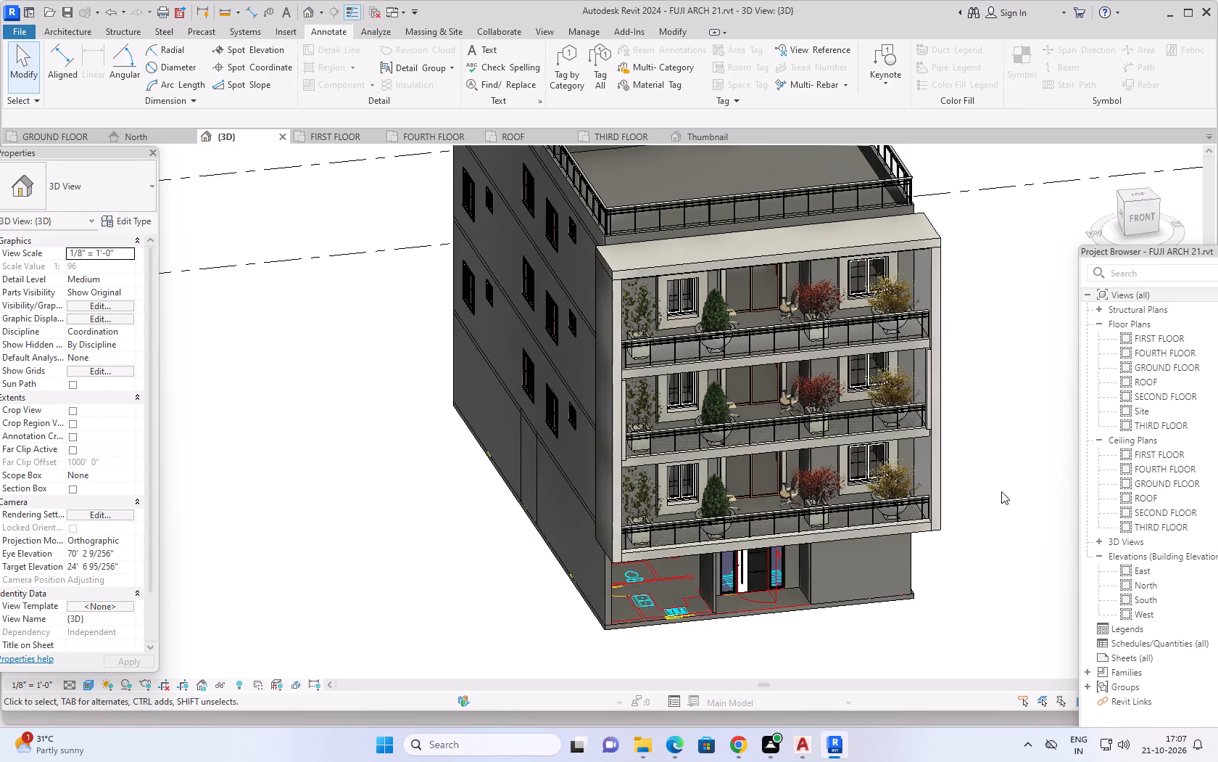
middle_click_drag(1001, 491, 1008, 464)
middle_click_drag(1000, 405, 880, 454)
middle_click_drag(911, 446, 952, 422, "shift")
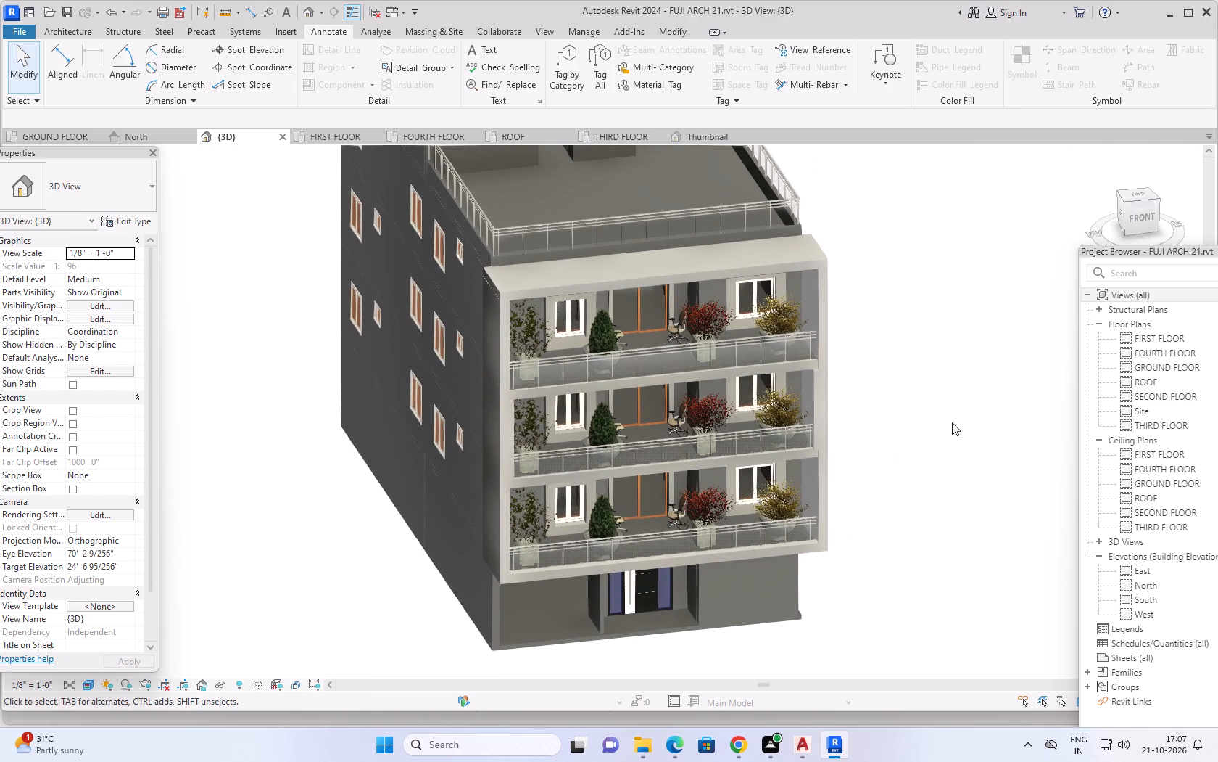
middle_click_drag(952, 422, 971, 415, "shift")
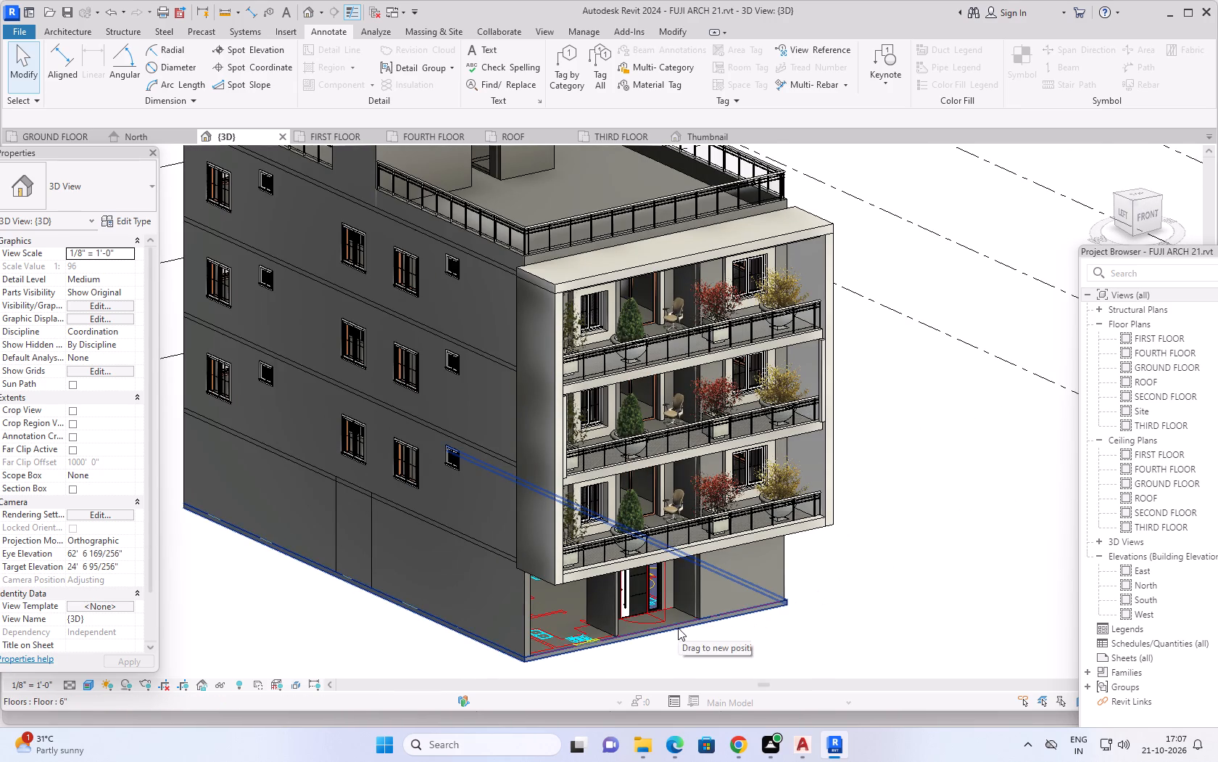
Open the GROUND FLOOR plan and open the boundary of the 6" floor slab for editing.
left_click(57, 139)
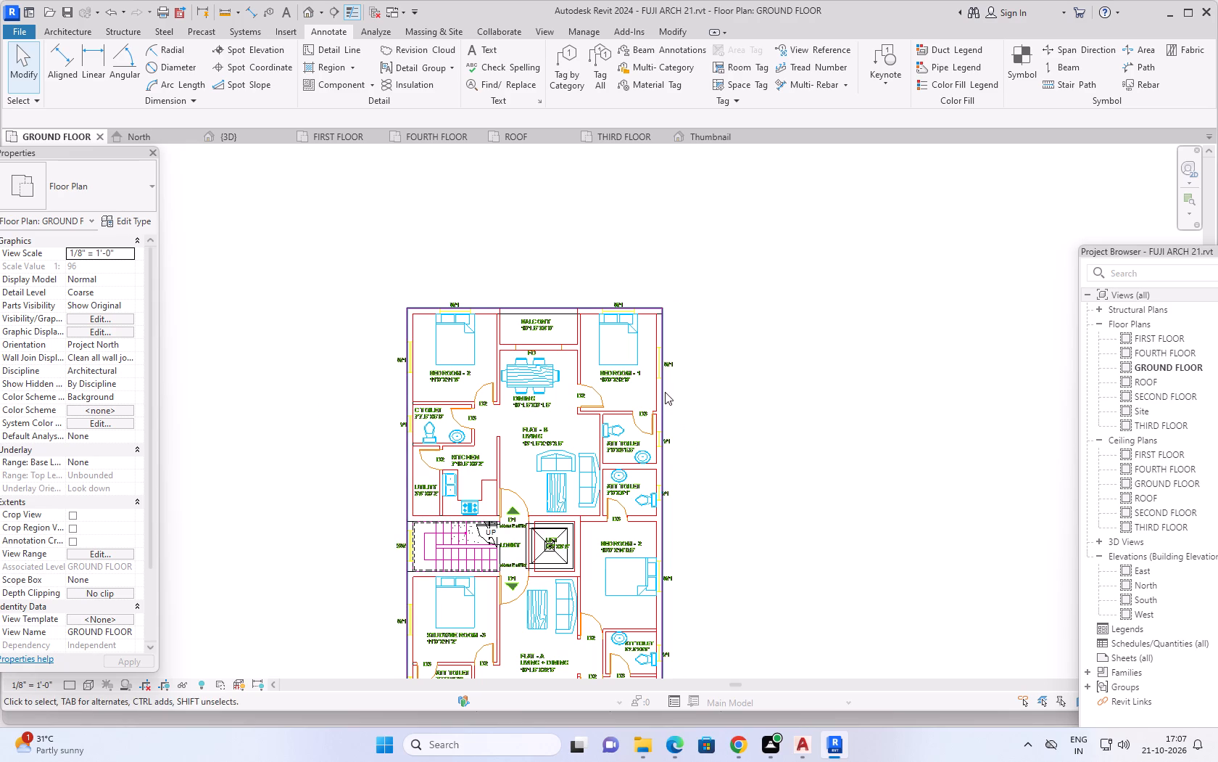
left_click(663, 391)
scroll(787, 449, "down", 3)
middle_click_drag(800, 469, 817, 392)
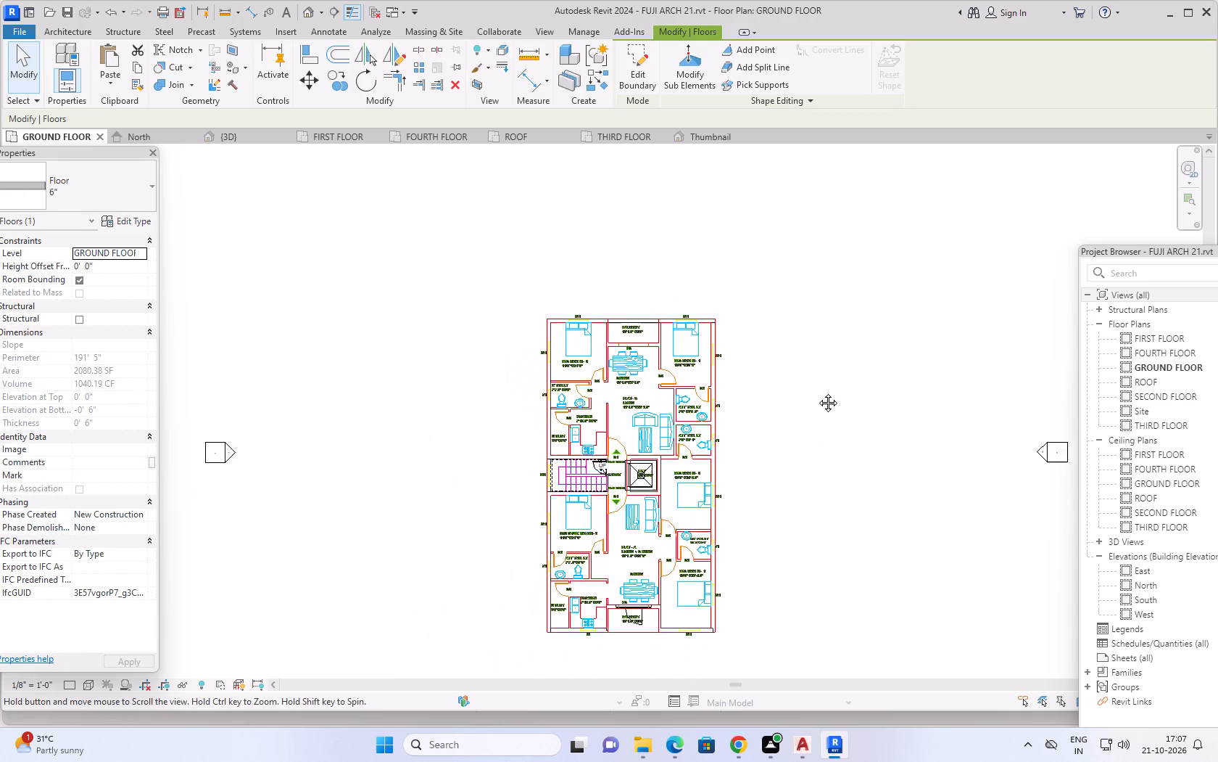
middle_click_drag(817, 392, 821, 364)
left_click(632, 79)
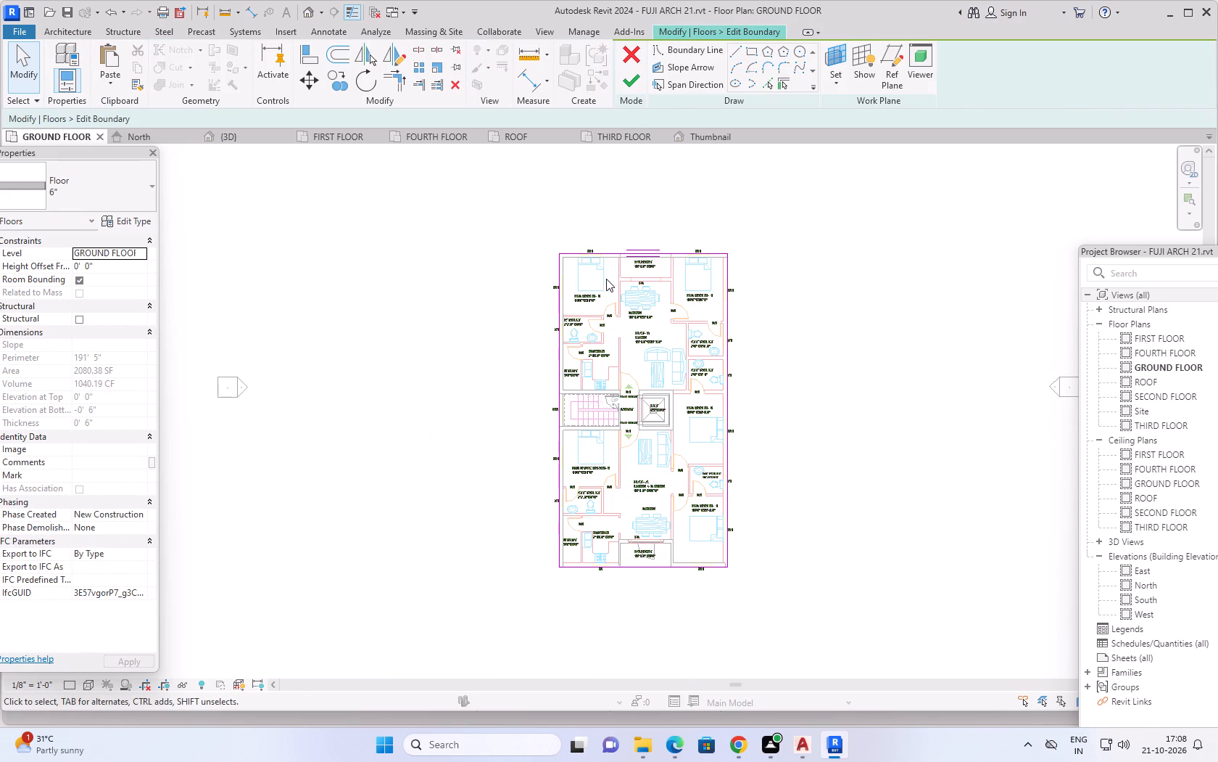
scroll(606, 279, "up", 2)
middle_click_drag(846, 368, 840, 176)
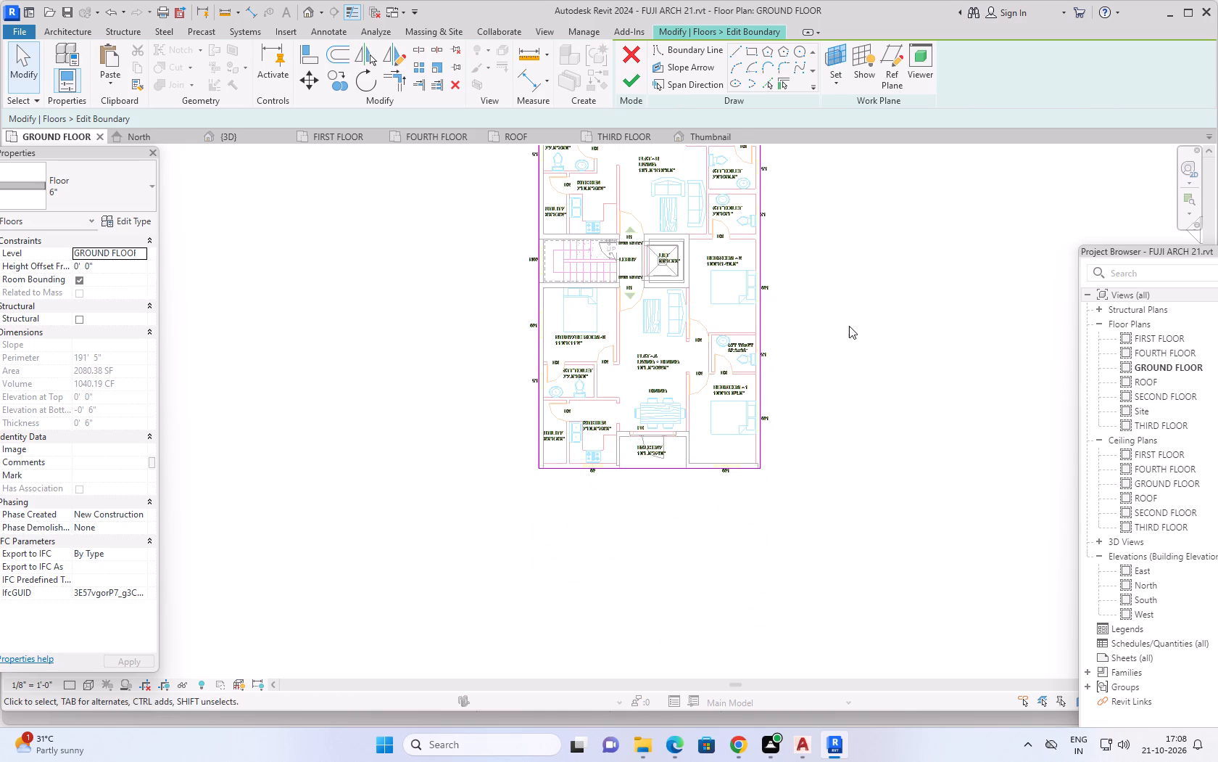
middle_click_drag(849, 326, 846, 419)
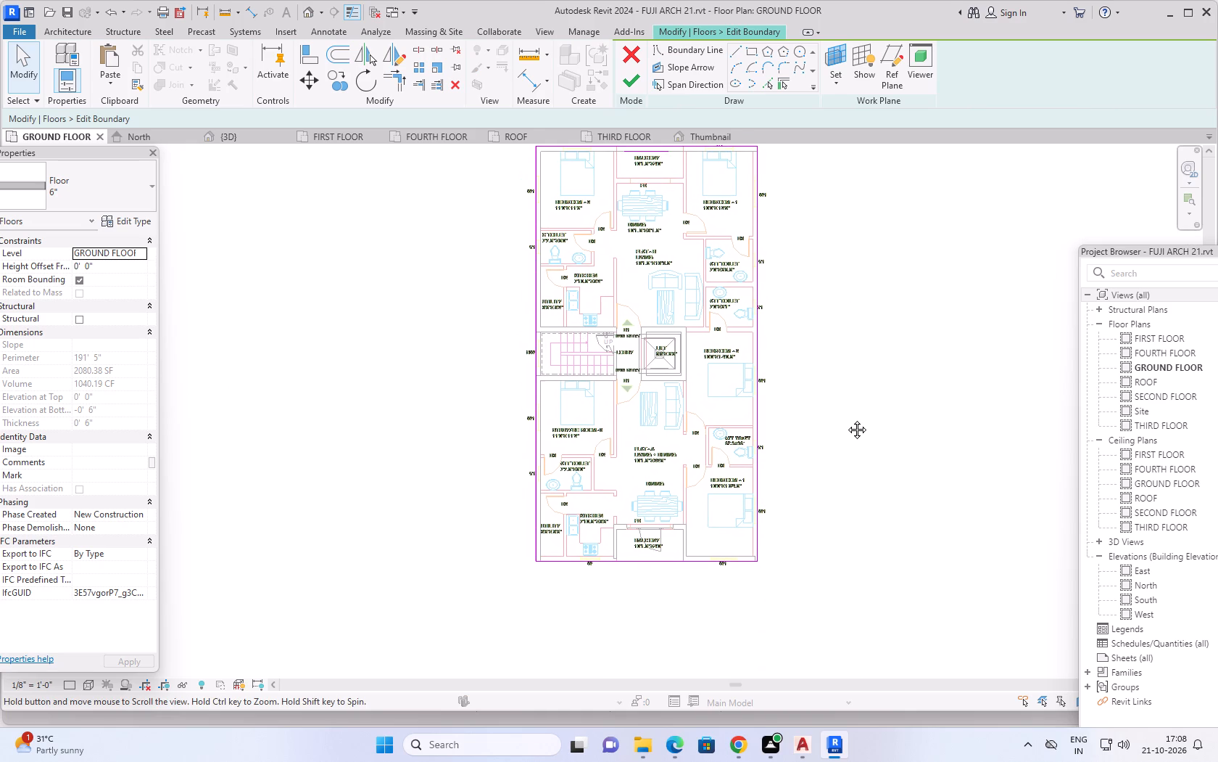
middle_click_drag(846, 419, 855, 413)
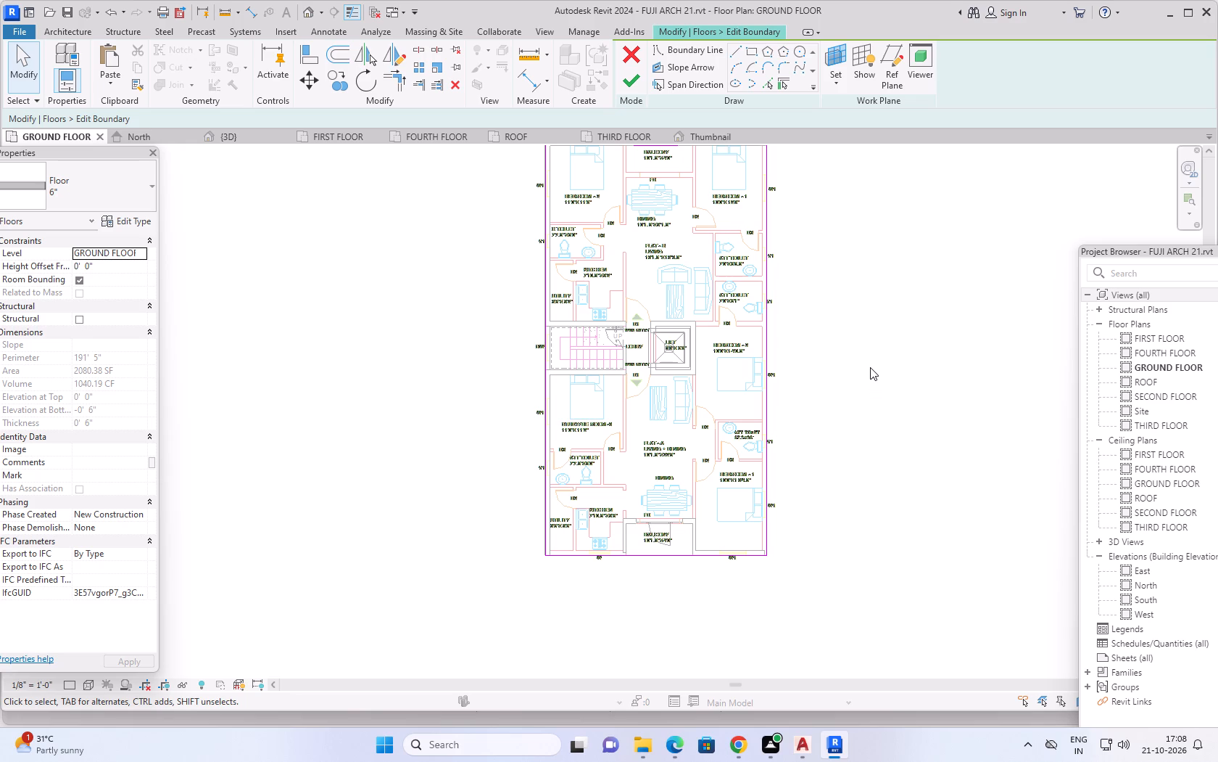
scroll(866, 371, "up", 1)
middle_click_drag(862, 366, 826, 375)
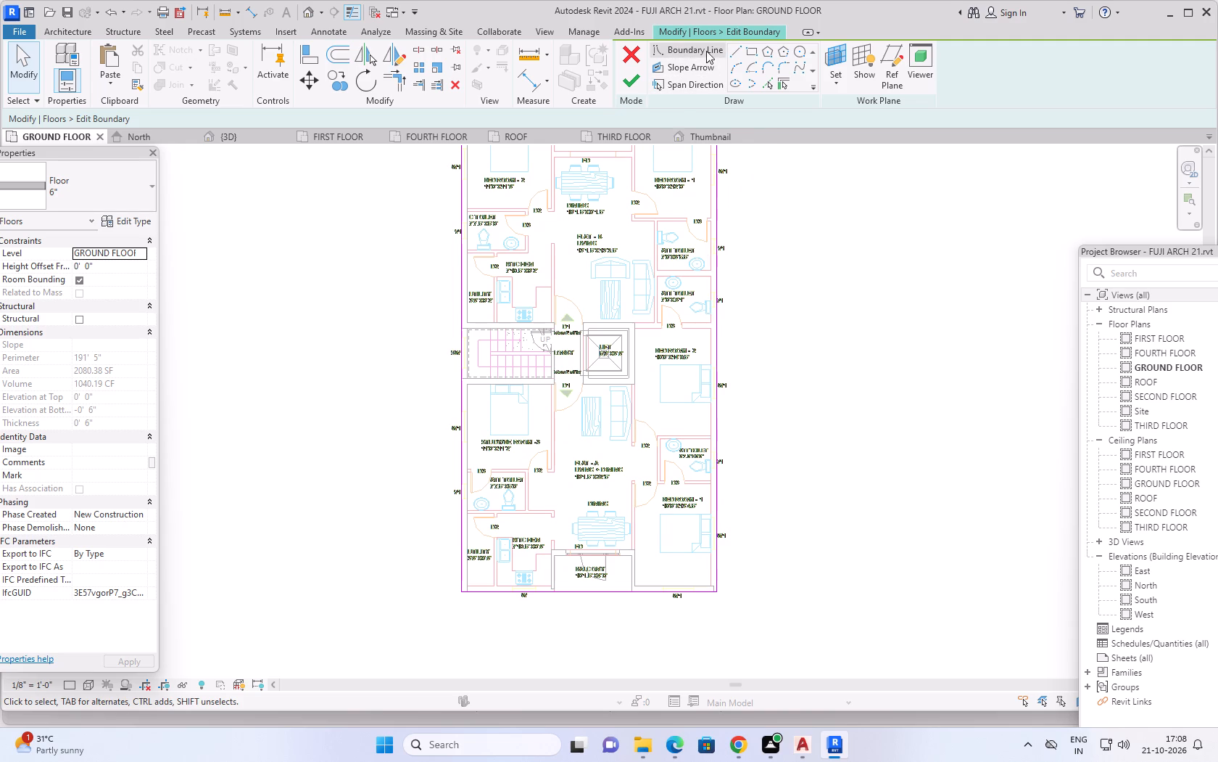
Add a boundary line offset 3' outward from the slab's front edge, outside the Flat-A balcony.
left_click(769, 78)
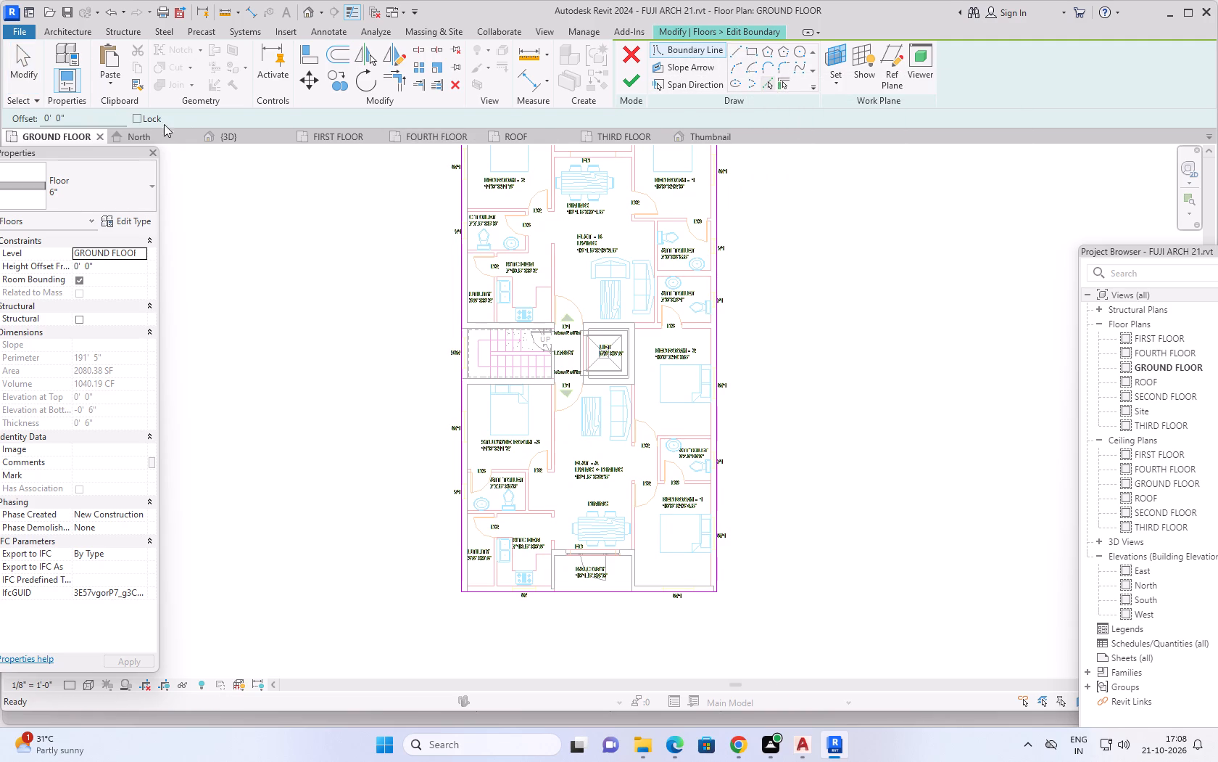
left_click(78, 121)
key("BackSpace")
key("BackSpace")
key("BackSpace")
key("BackSpace")
key("BackSpace")
key("BackSpace")
key("BackSpace")
key("BackSpace")
key("BackSpace")
key("BackSpace")
key("BackSpace")
key("BackSpace")
key("BackSpace")
key("BackSpace")
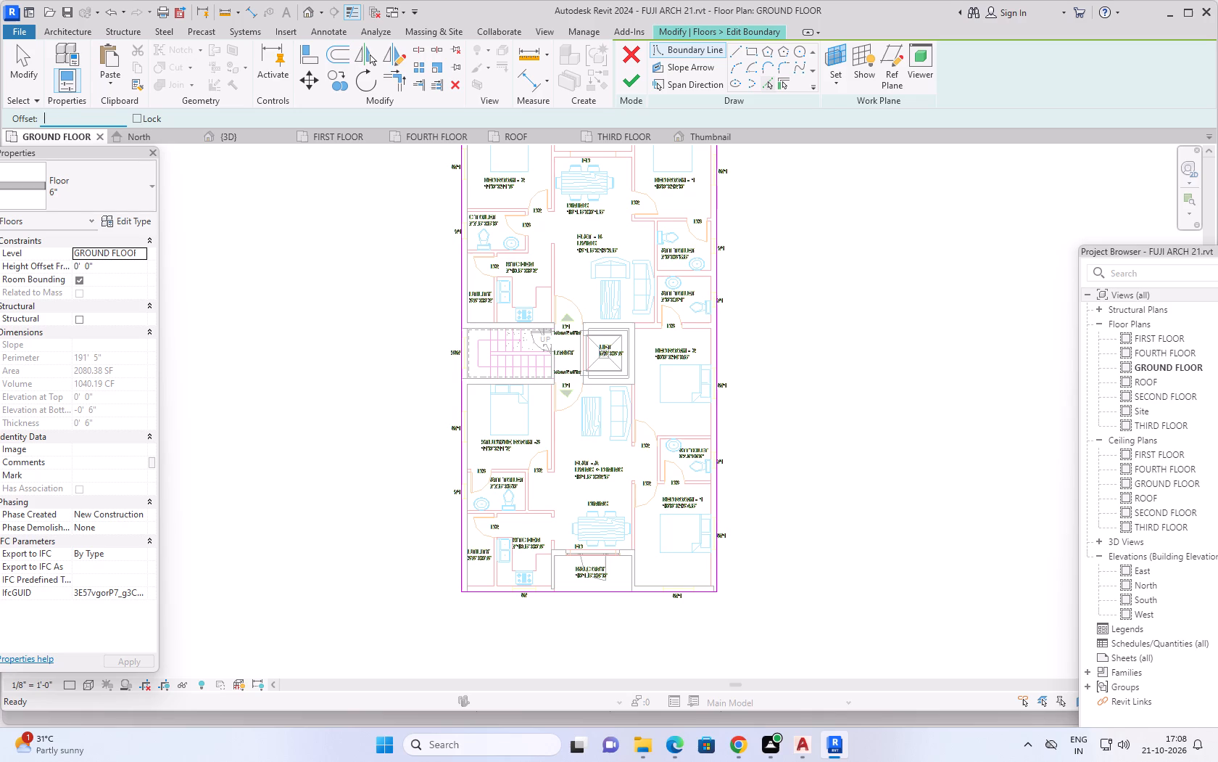
type("2'")
key("BackSpace")
type("3'")
key("Return")
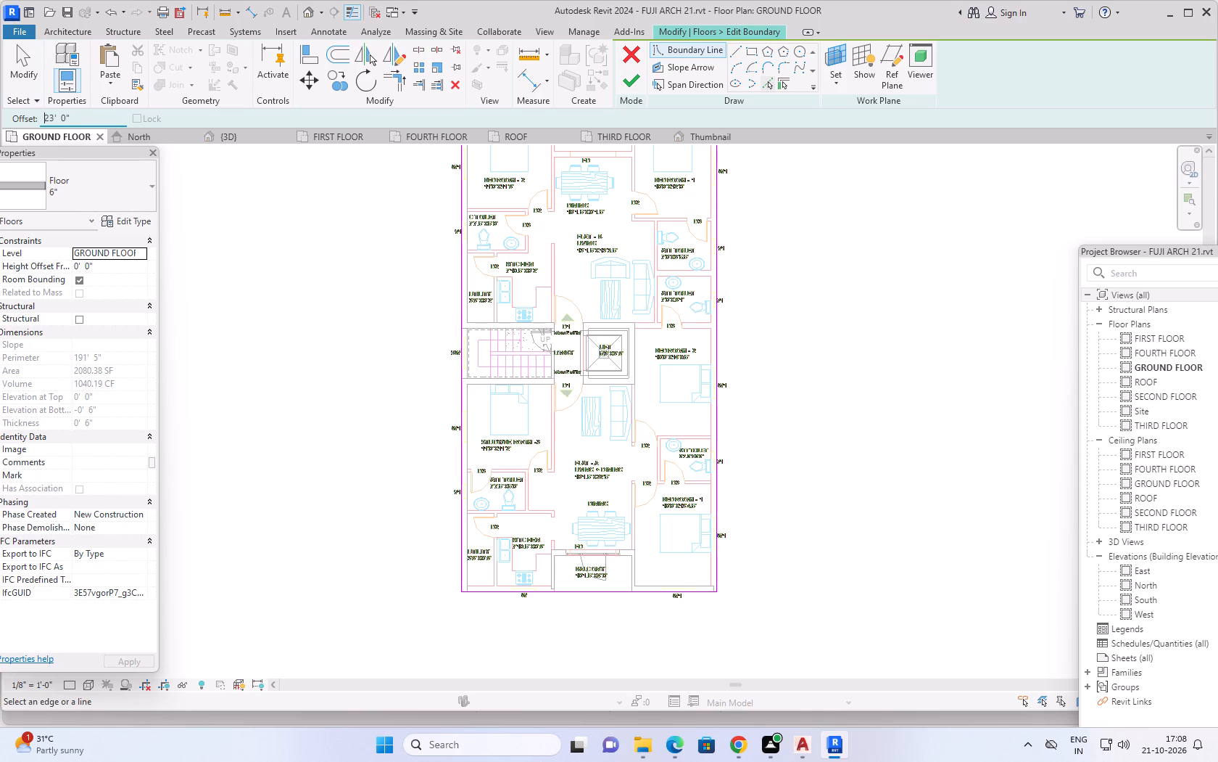
left_click(75, 117)
key("BackSpace")
key("BackSpace")
key("BackSpace")
key("BackSpace")
key("BackSpace")
key("BackSpace")
key("BackSpace")
key("BackSpace")
key("BackSpace")
key("BackSpace")
key("BackSpace")
key("BackSpace")
key("BackSpace")
key("BackSpace")
key("BackSpace")
key("BackSpace")
type("3'")
key("Return")
left_click(581, 596)
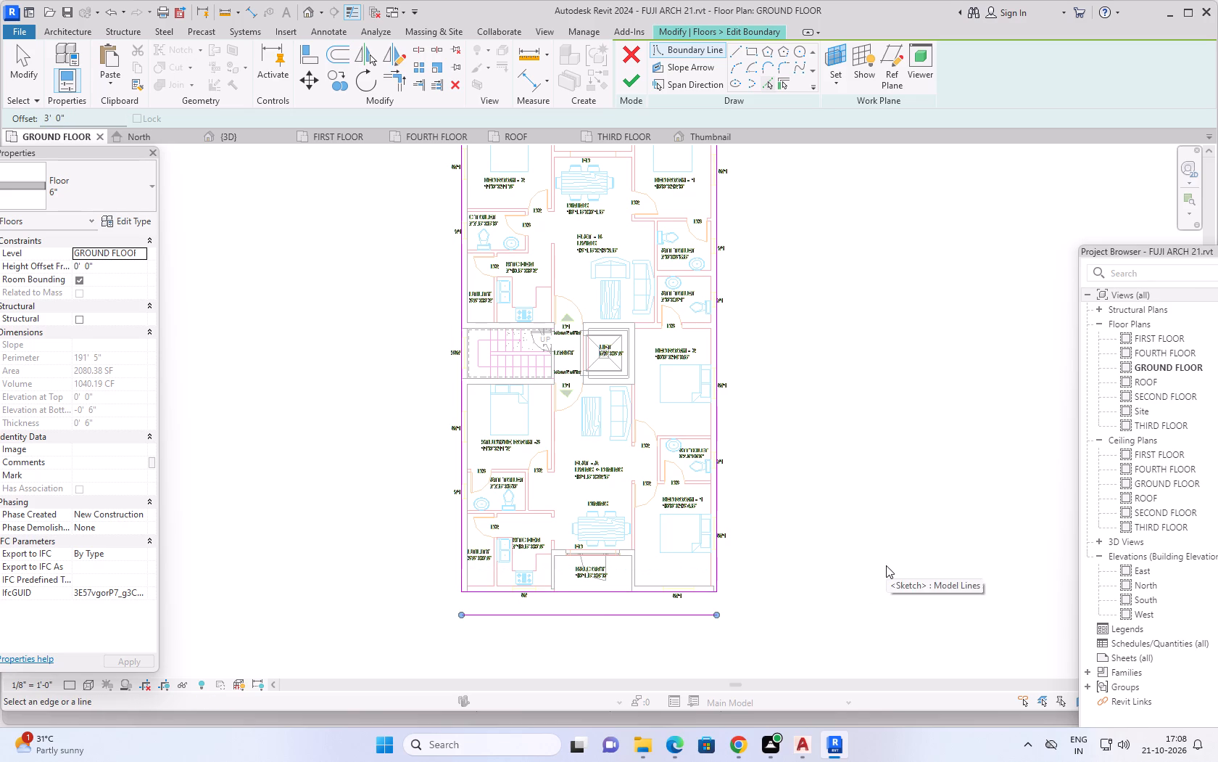
key("Escape")
key("Escape")
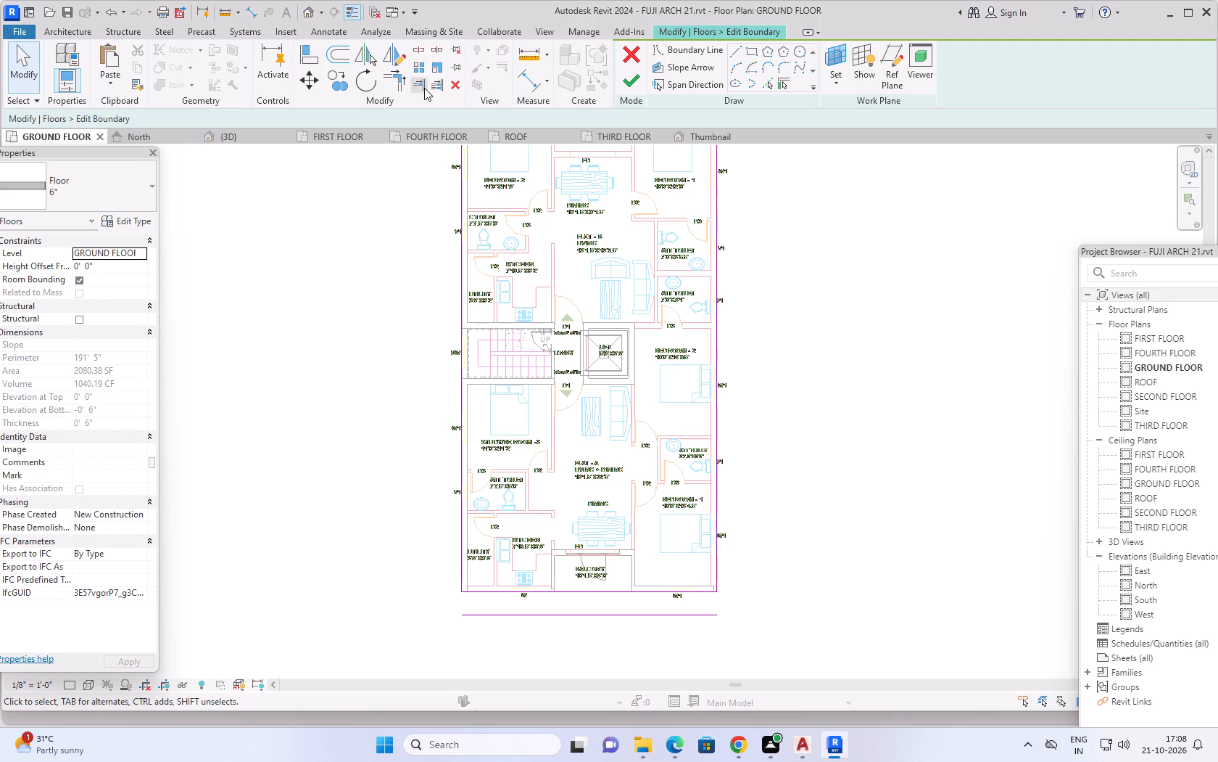
Trim/extend both side boundary lines of the slab to corners with the offset front line.
left_click(400, 83)
left_click(494, 615)
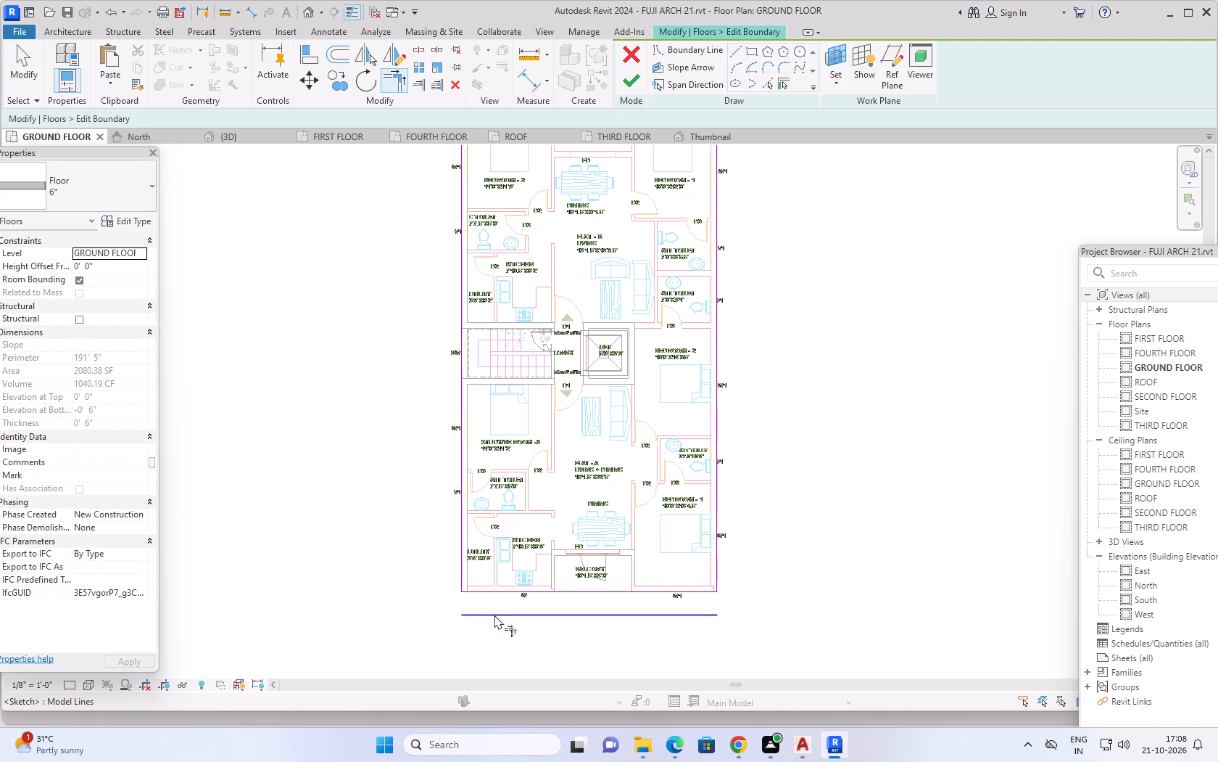
left_click(460, 562)
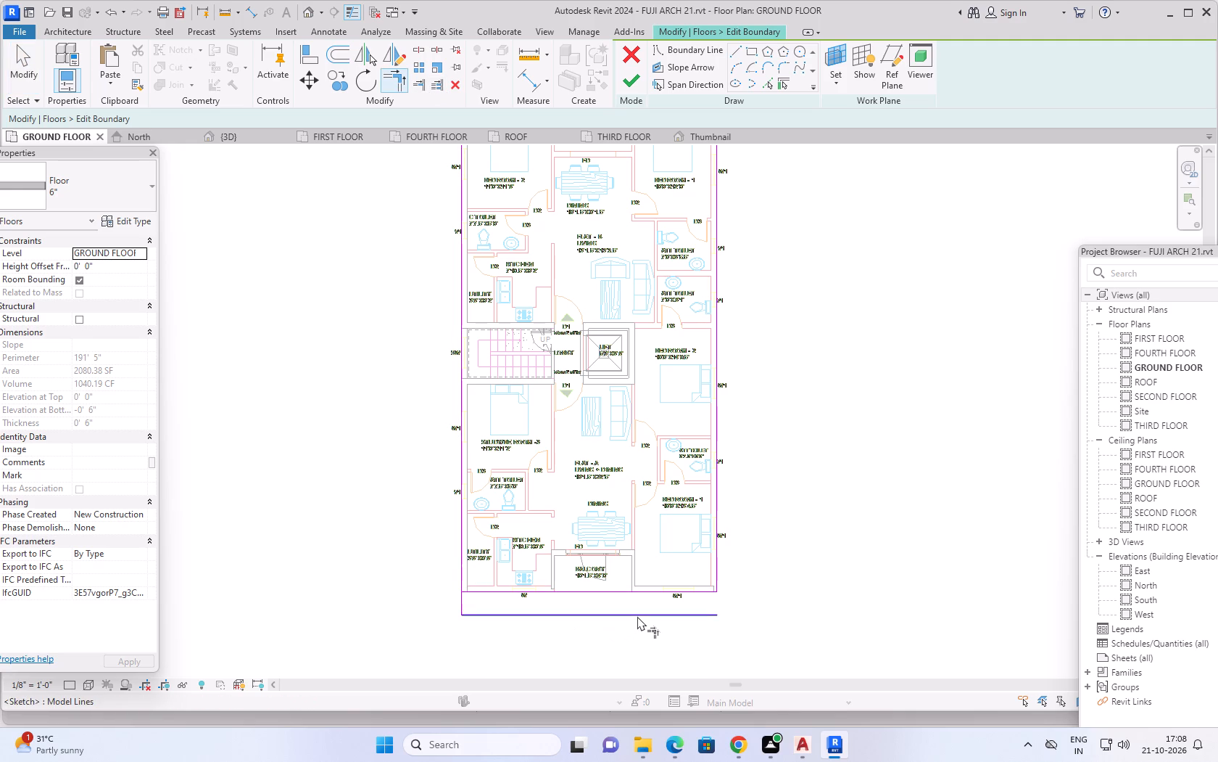
left_click(637, 616)
left_click(719, 568)
scroll(559, 629, "up", 3)
key("Escape")
key("Escape")
Delete the original front boundary line between the slab's two sides, leaving the outer line as its front edge.
left_click(595, 573)
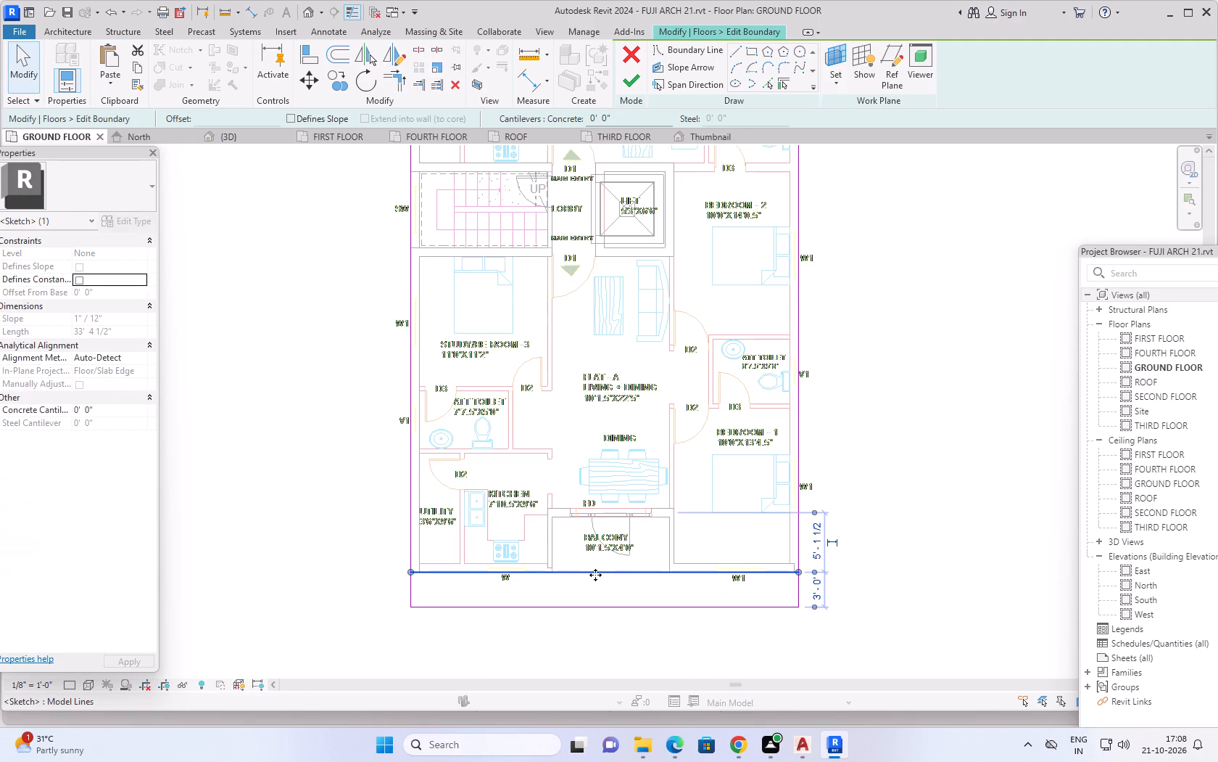
key("Delete")
scroll(828, 576, "down", 2)
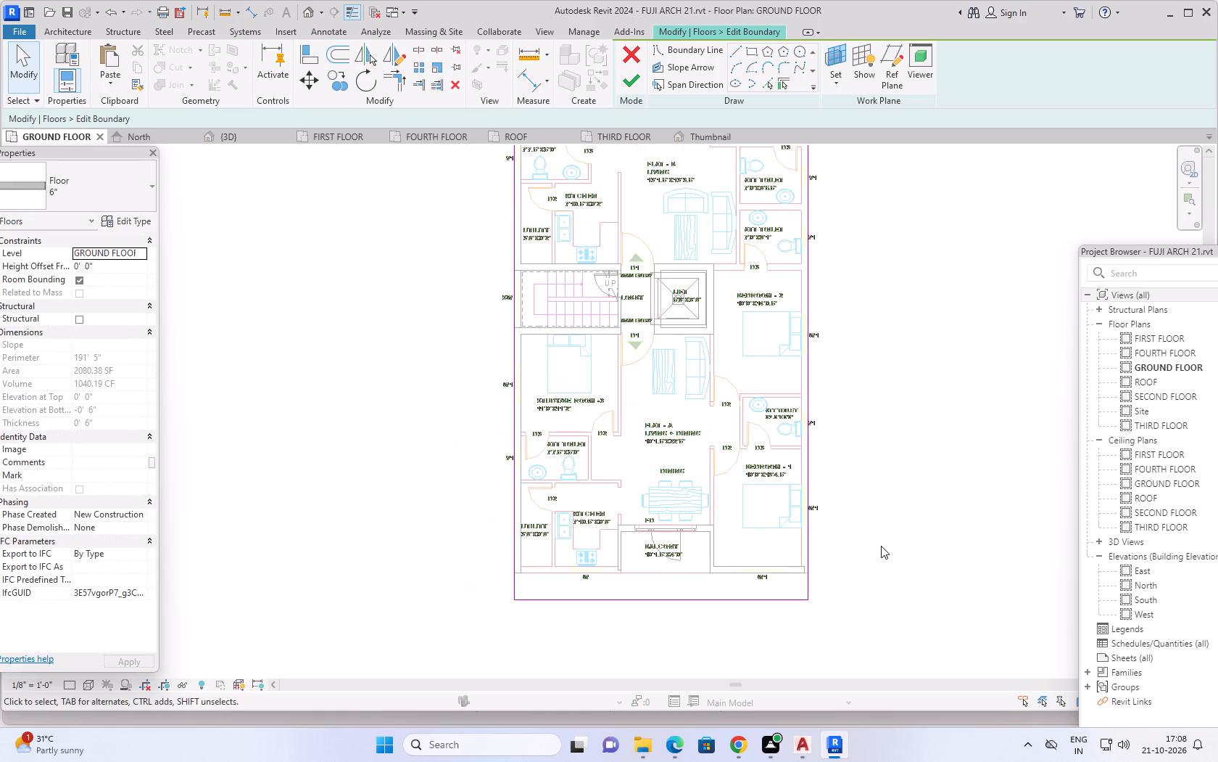
middle_click_drag(872, 544, 773, 546)
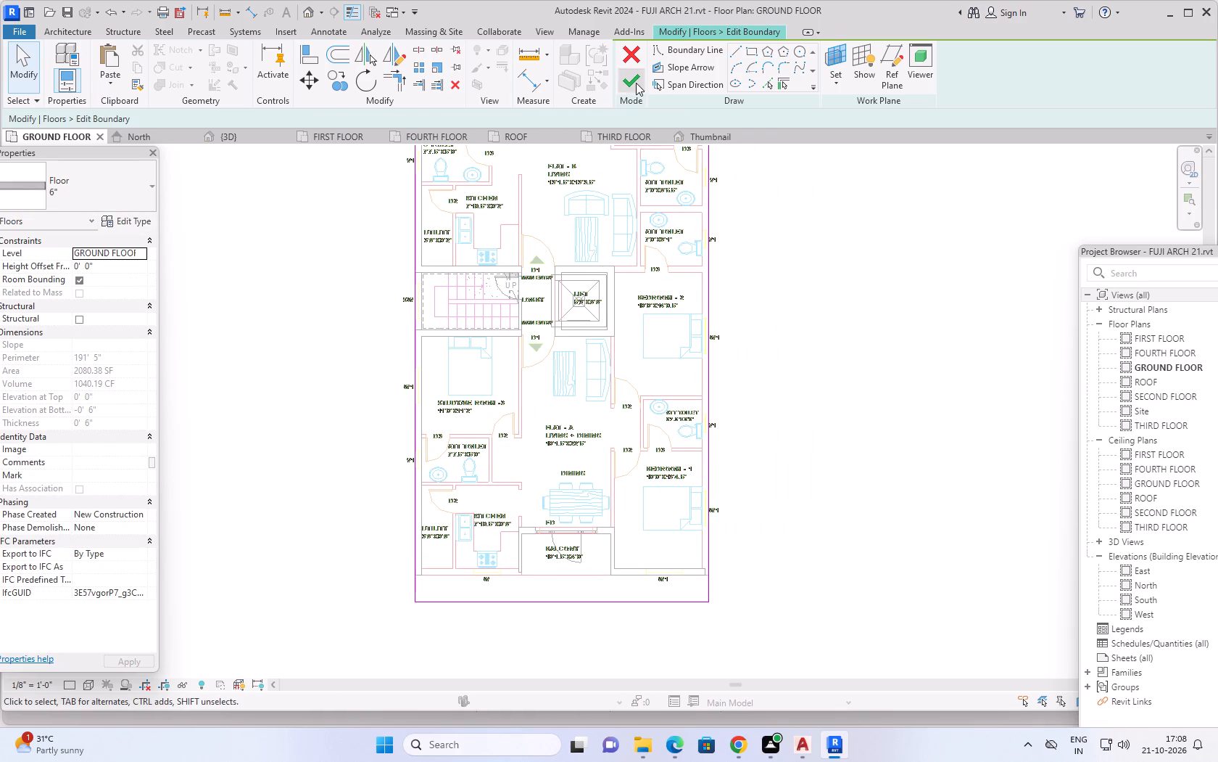
Finish the boundary edit of the 6" ground-floor slab, applying its extended front edge.
left_click(636, 83)
scroll(807, 581, "up", 1)
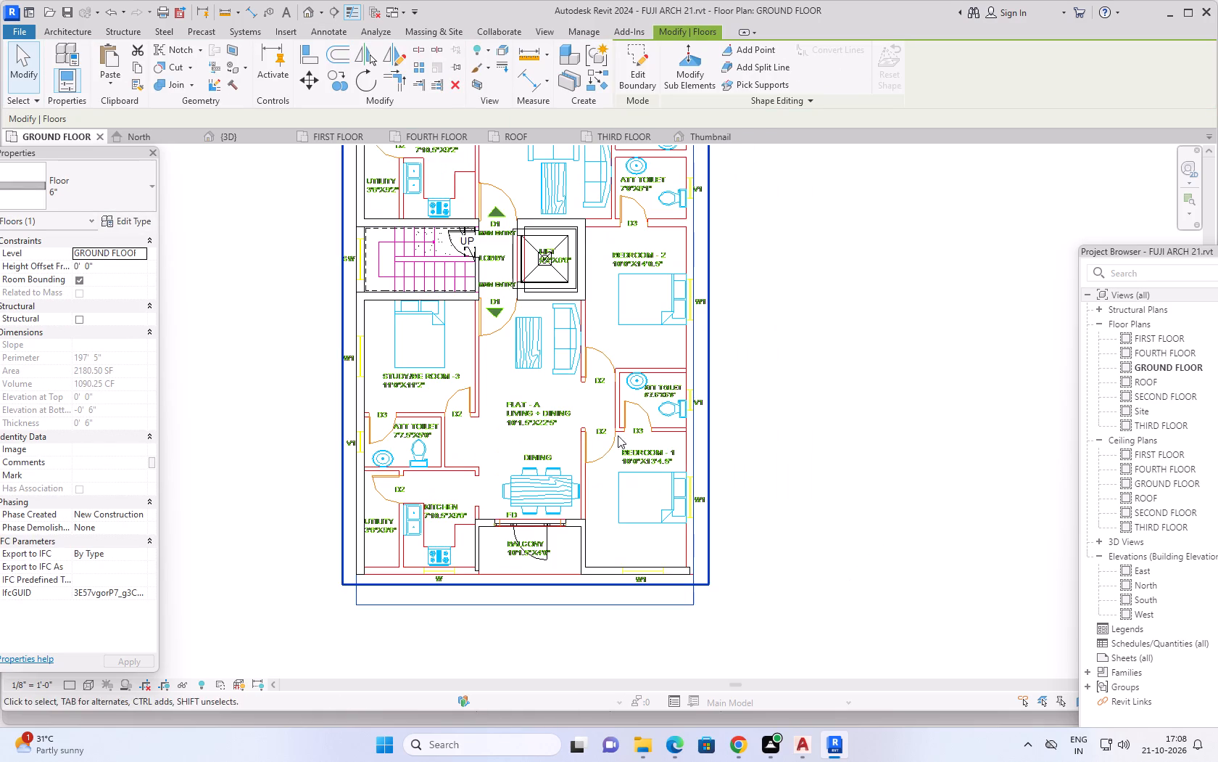
Examine the extended ground-floor slab in the 3D view from the front, both sides and below, including the open side of the ground floor.
left_click(241, 133)
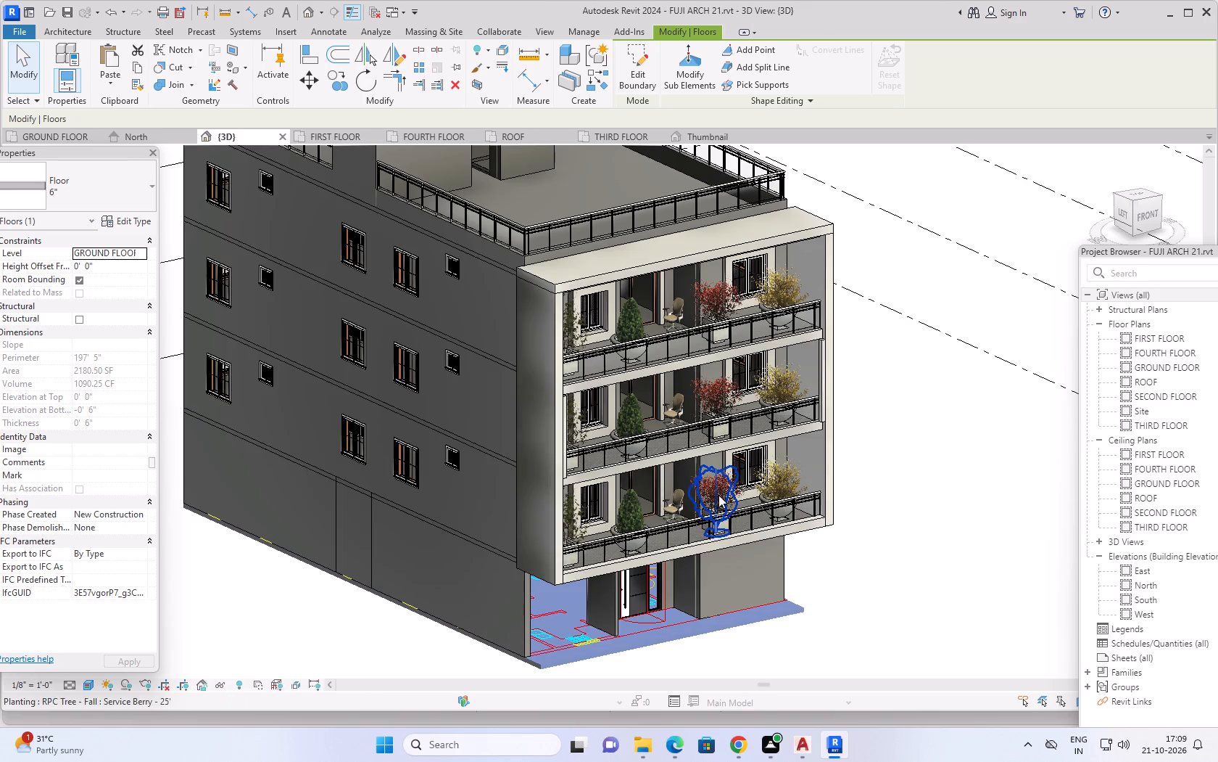
key("Escape")
key("Escape")
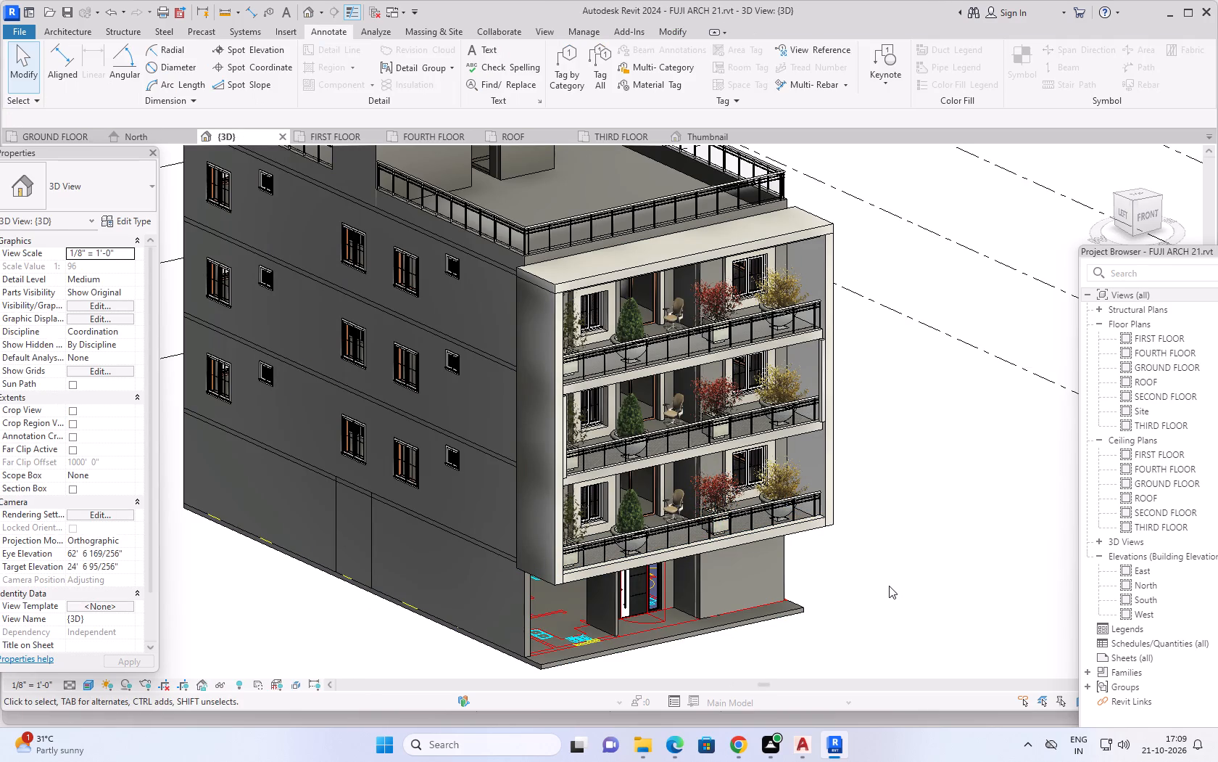
key("Escape")
middle_click_drag(889, 580, 834, 555)
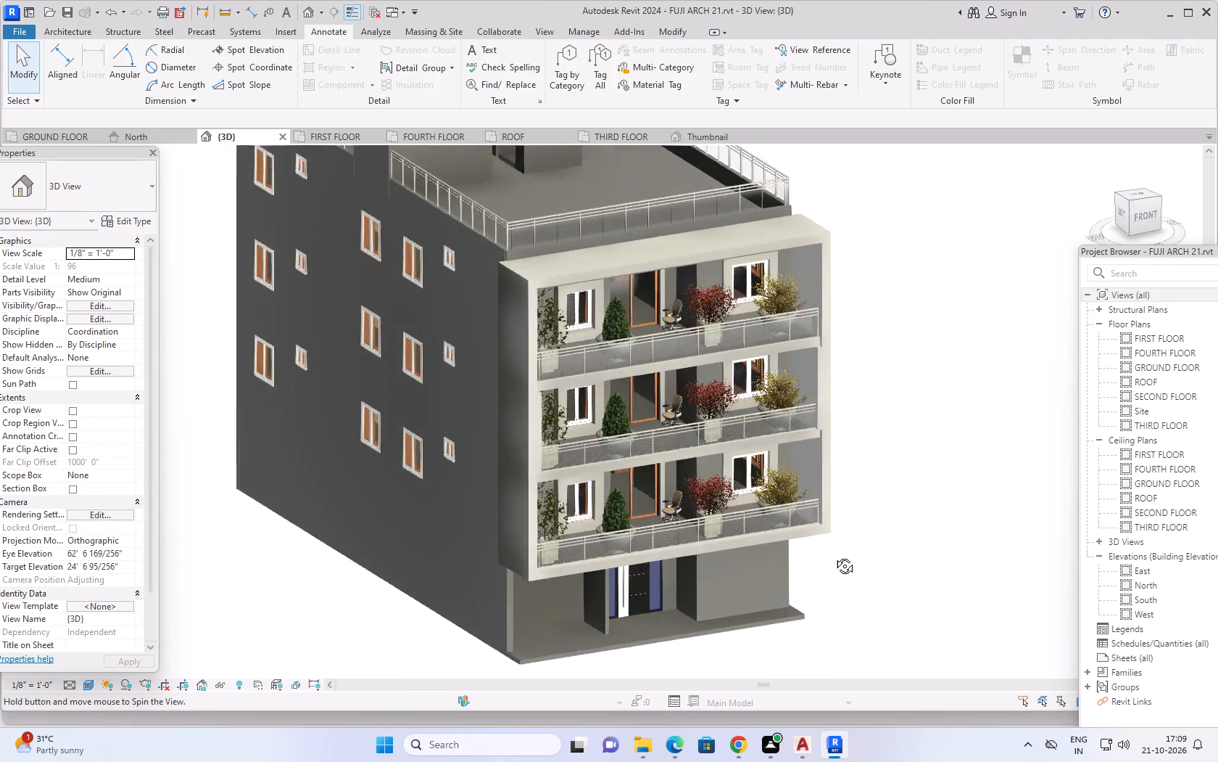
middle_click_drag(834, 555, 811, 528)
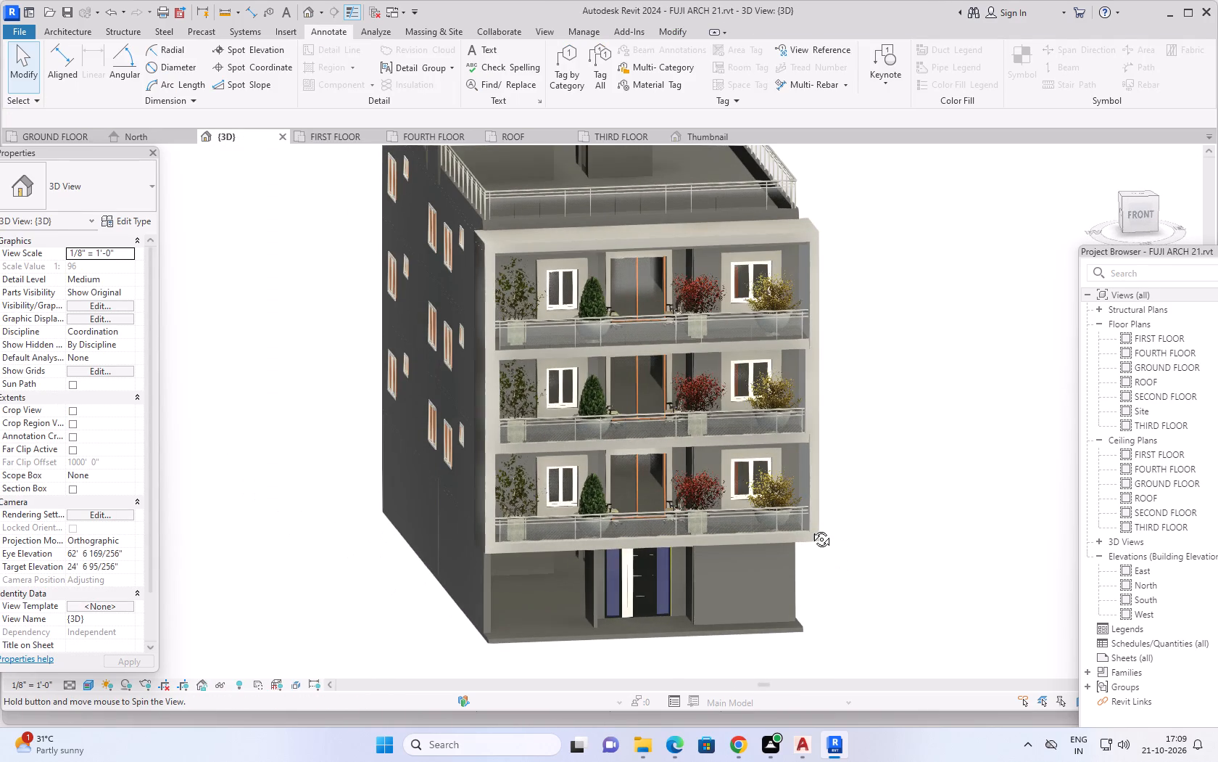
middle_click_drag(811, 528, 800, 523)
scroll(805, 571, "up", 1)
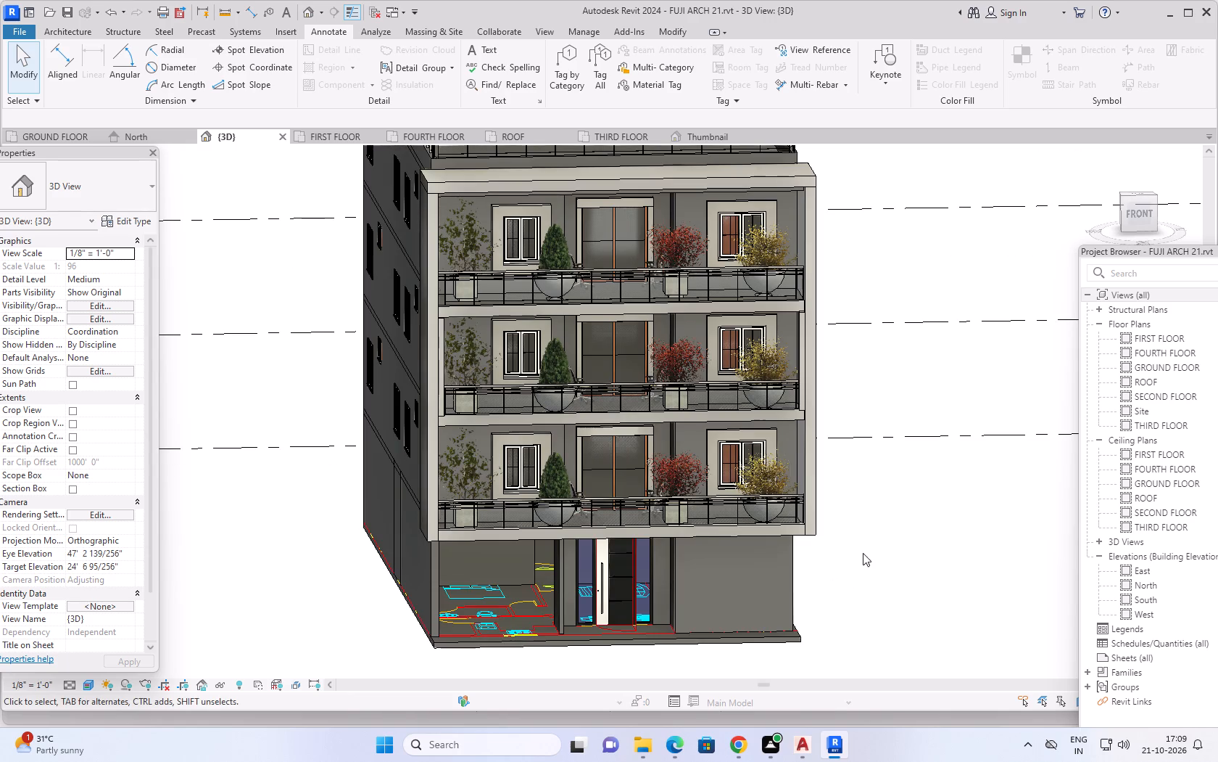
middle_click_drag(876, 570, 826, 589)
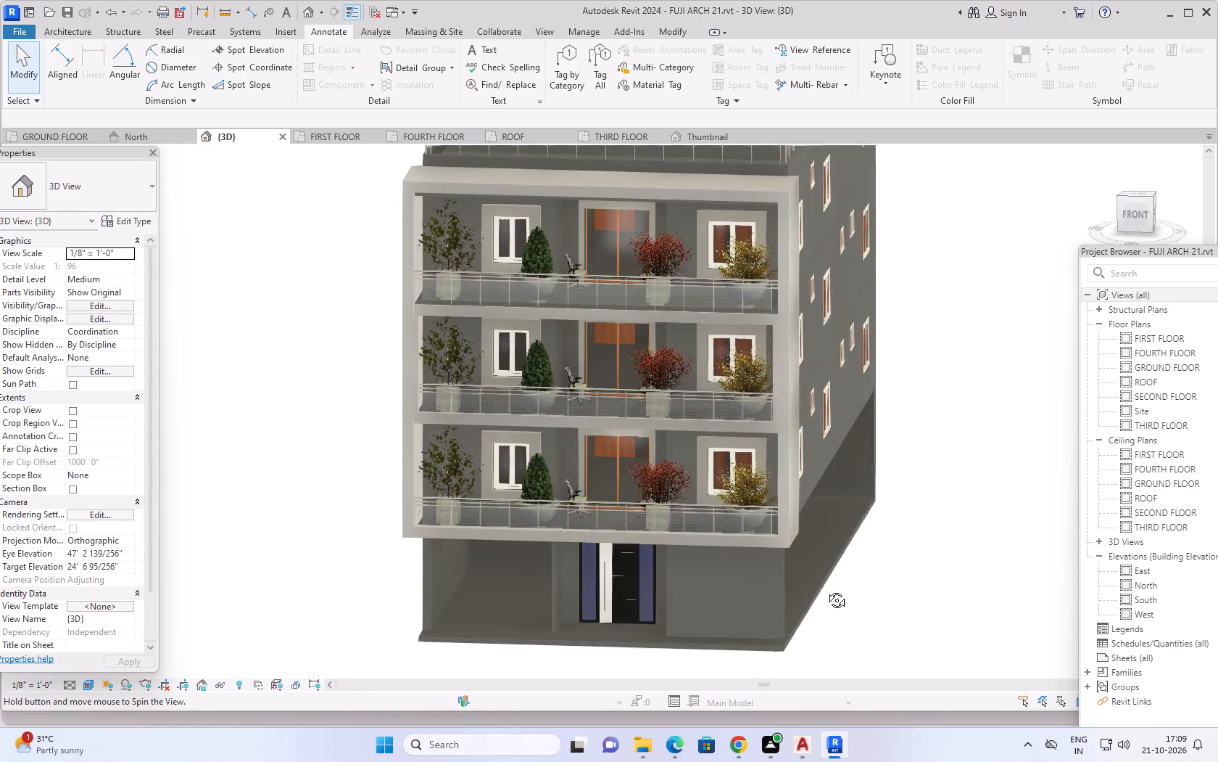
middle_click_drag(826, 589, 903, 571)
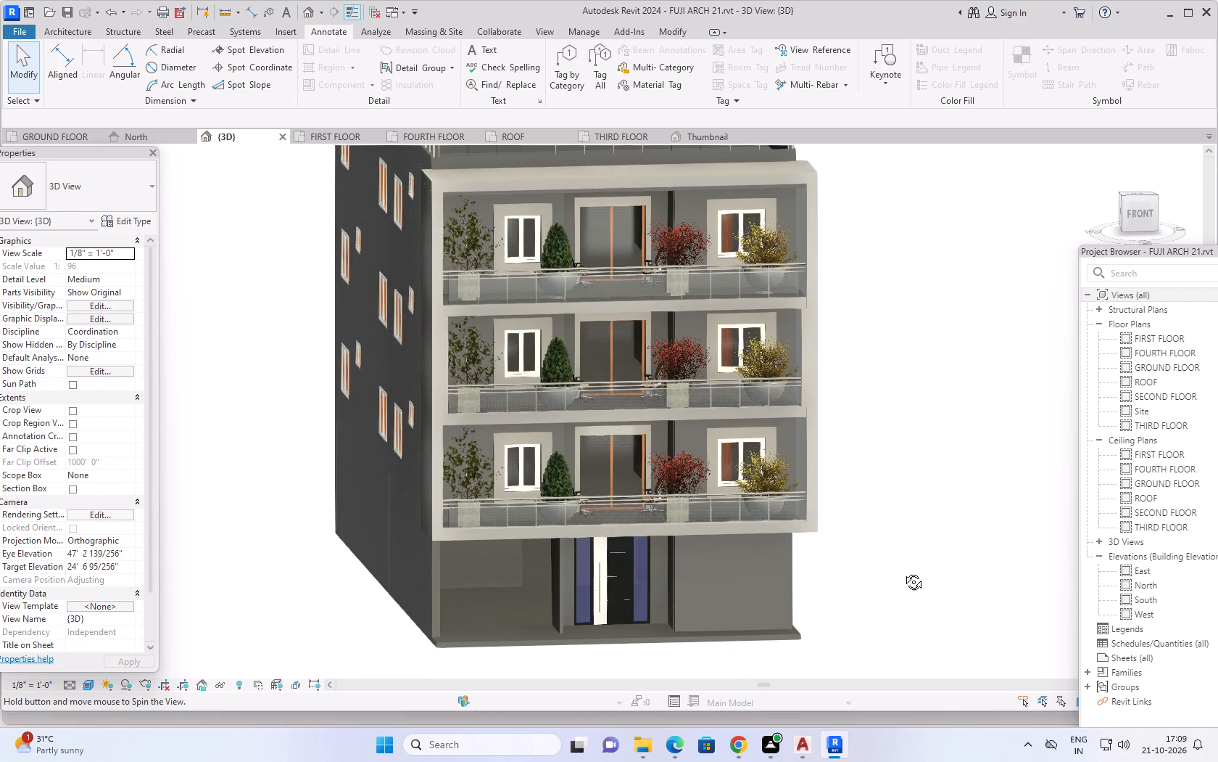
middle_click_drag(903, 571, 892, 590)
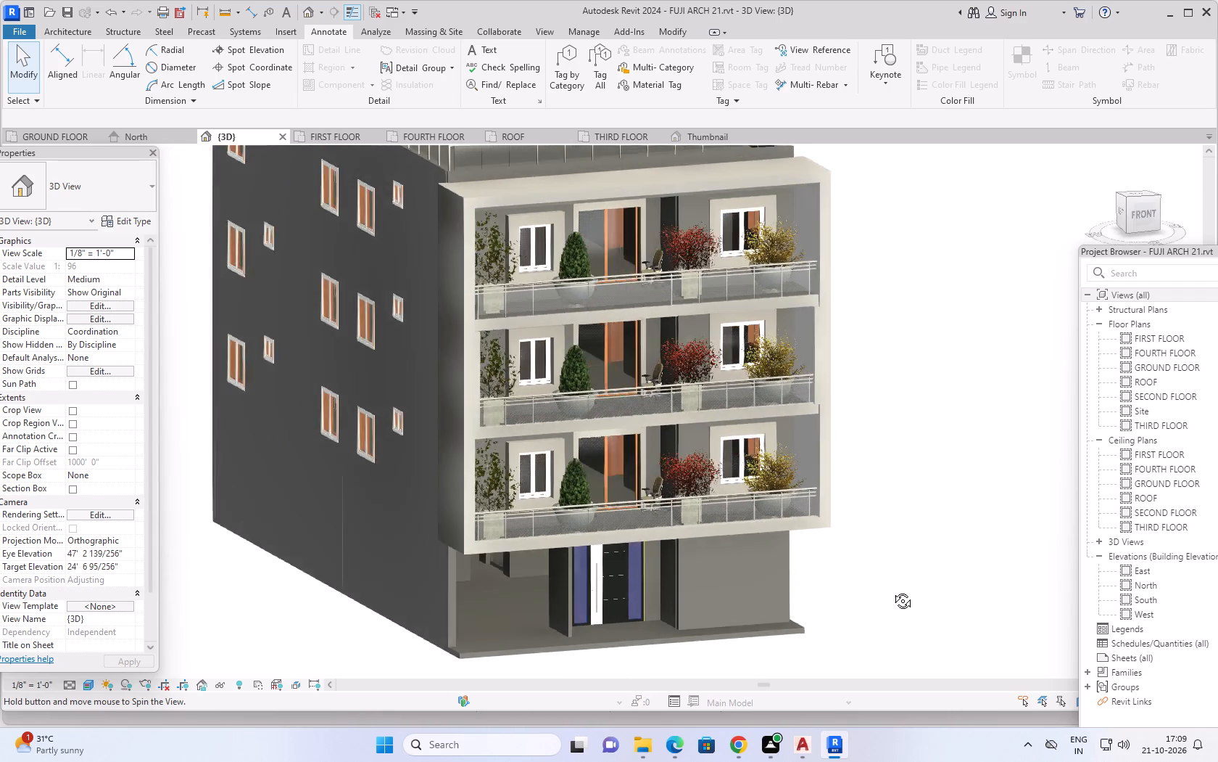
middle_click_drag(892, 590, 884, 591)
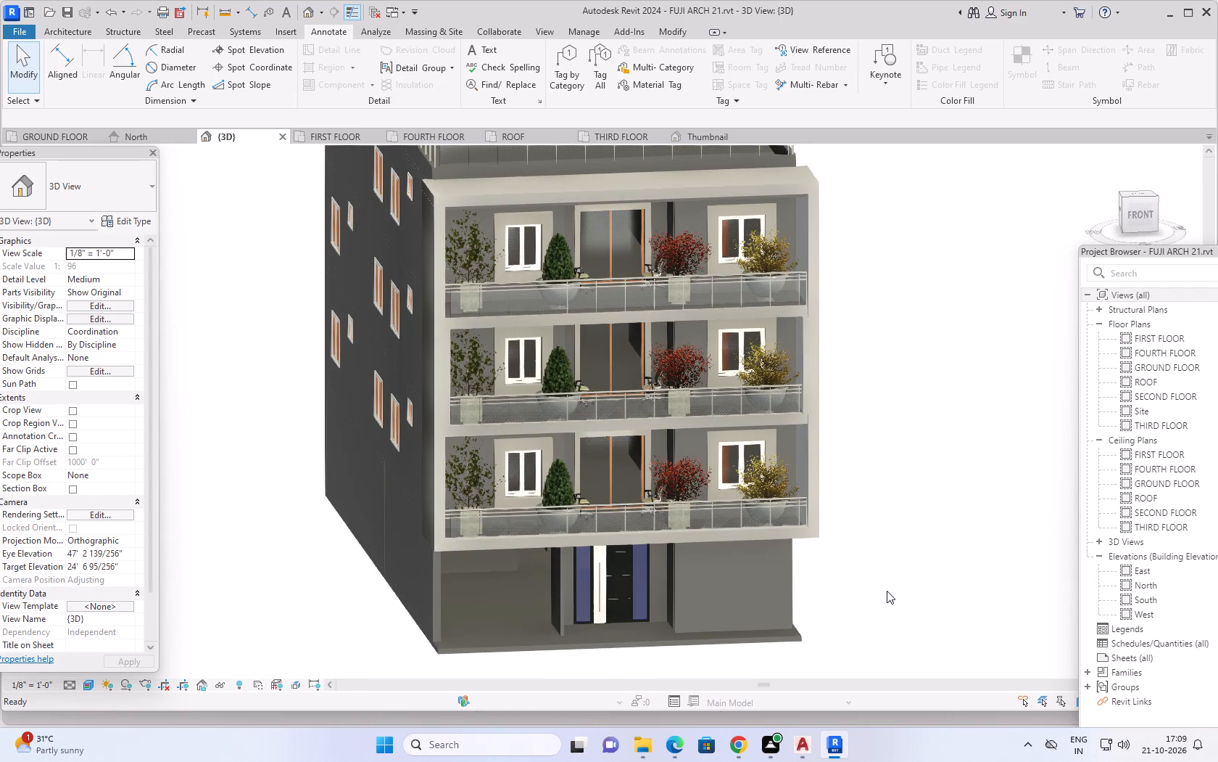
middle_click_drag(924, 584, 887, 553, "shift")
middle_click_drag(911, 613, 852, 624, "shift")
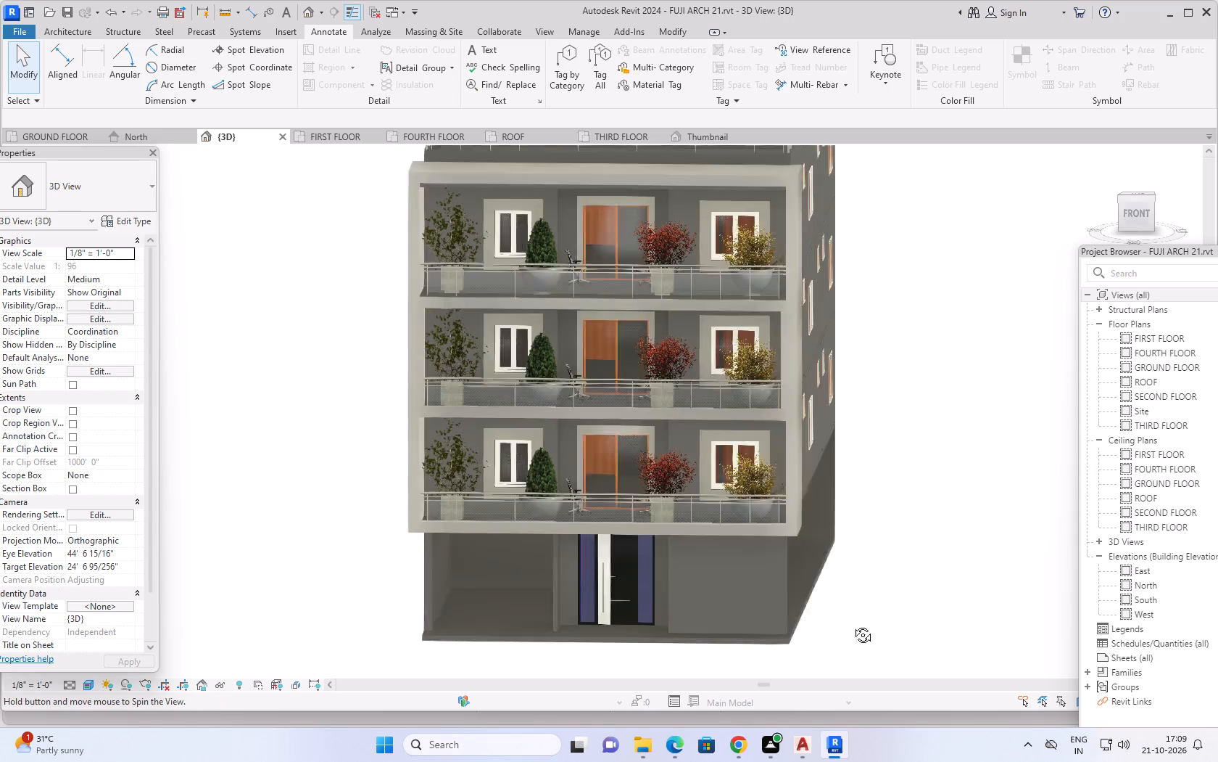
middle_click_drag(852, 624, 764, 594, "shift")
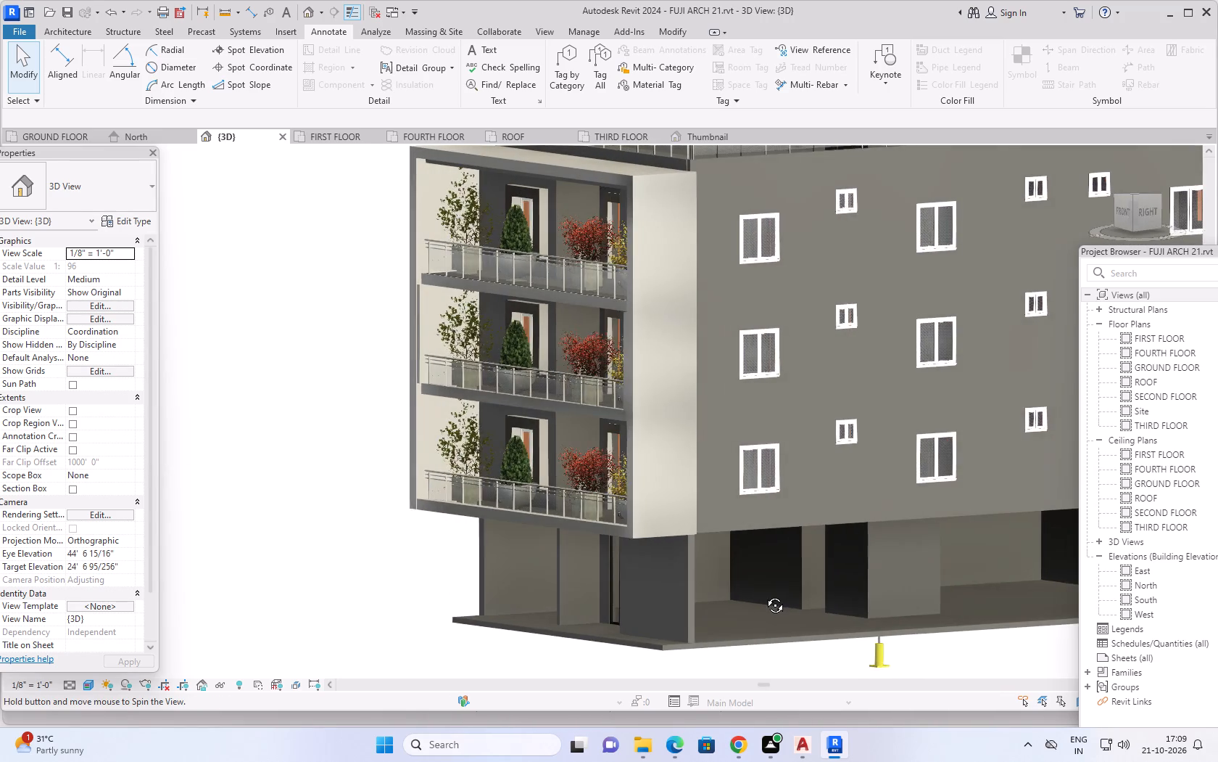
middle_click_drag(764, 594, 863, 512, "shift")
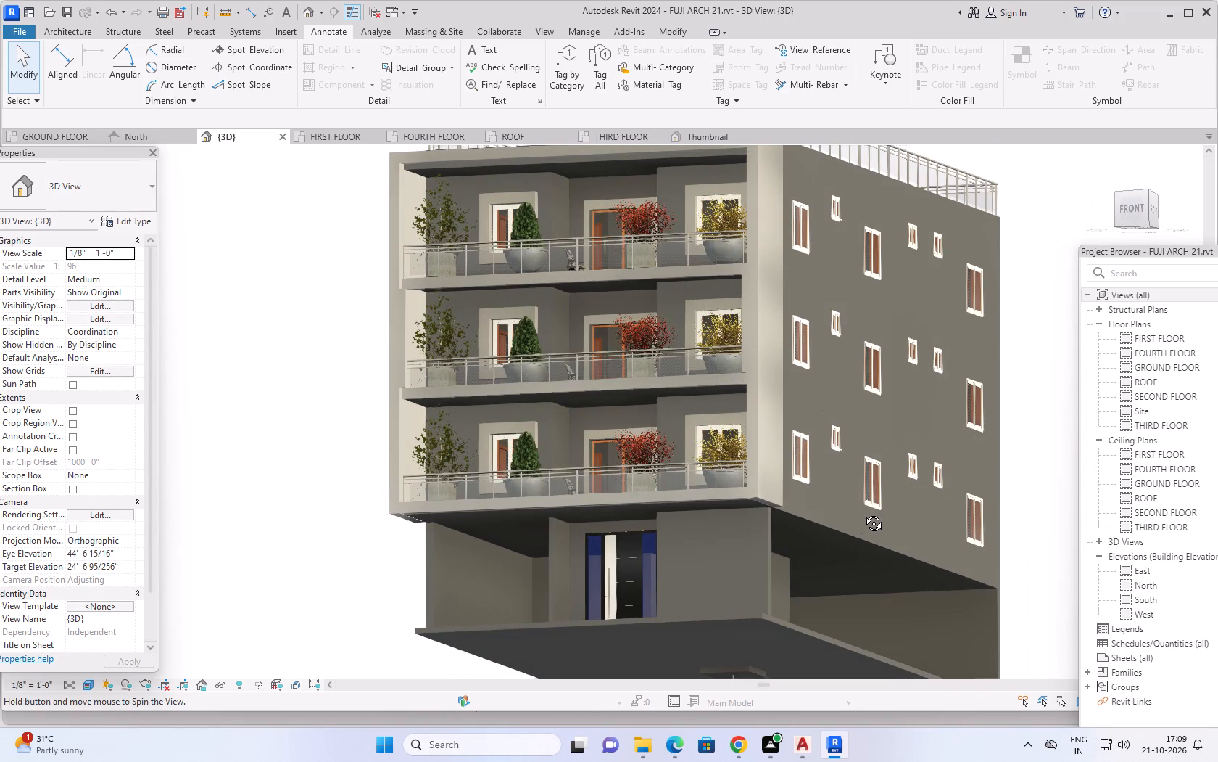
middle_click_drag(863, 512, 863, 523, "shift")
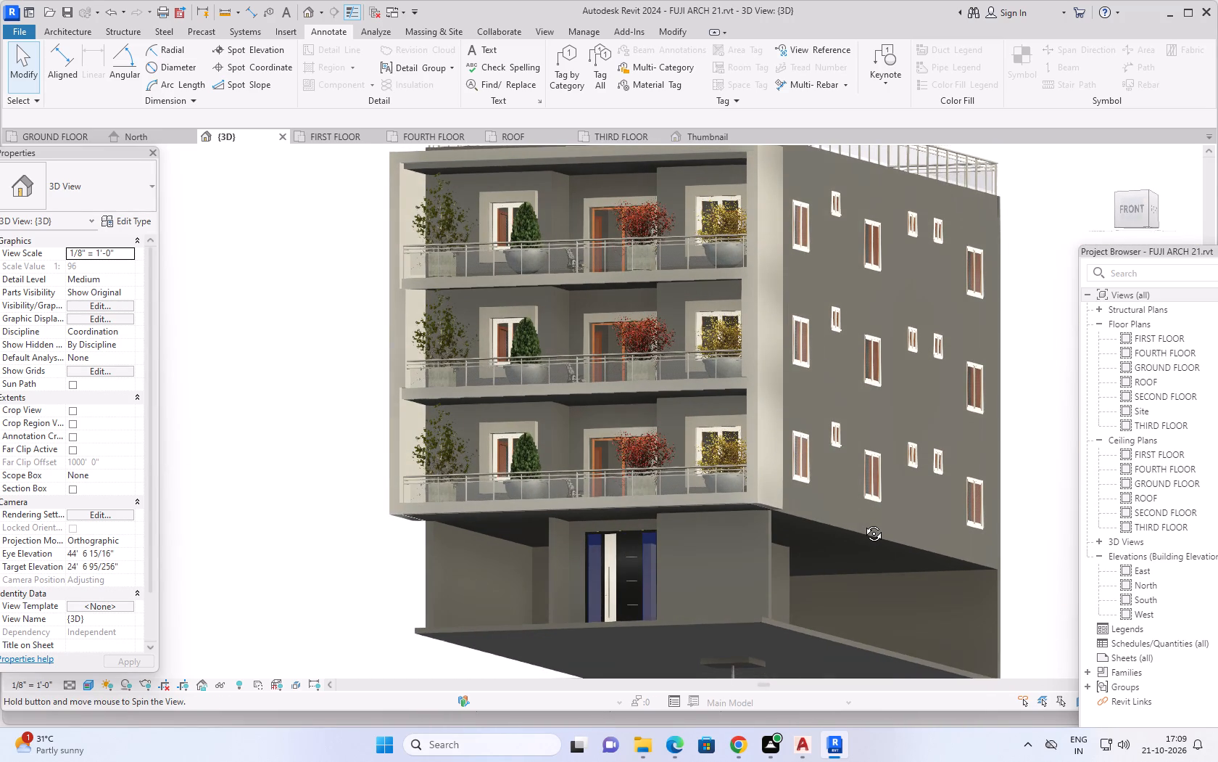
middle_click_drag(863, 523, 941, 592, "shift")
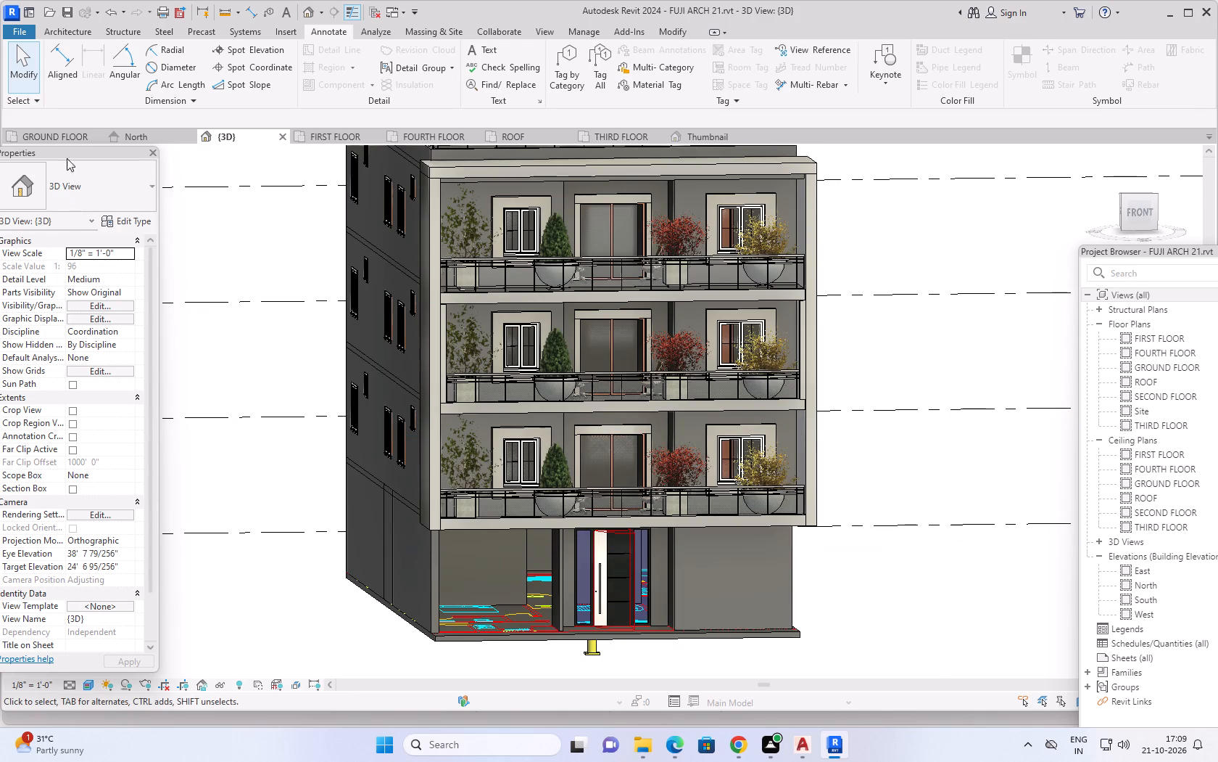
In the GROUND FLOOR plan, draw a 9" wall about 61' 7" long along the open side, from Flat-B Bedroom-1's corner to Flat-A Bedroom-1's, flipped outward.
left_click(67, 139)
scroll(692, 299, "down", 2)
middle_click_drag(766, 275, 729, 504)
left_click(67, 32)
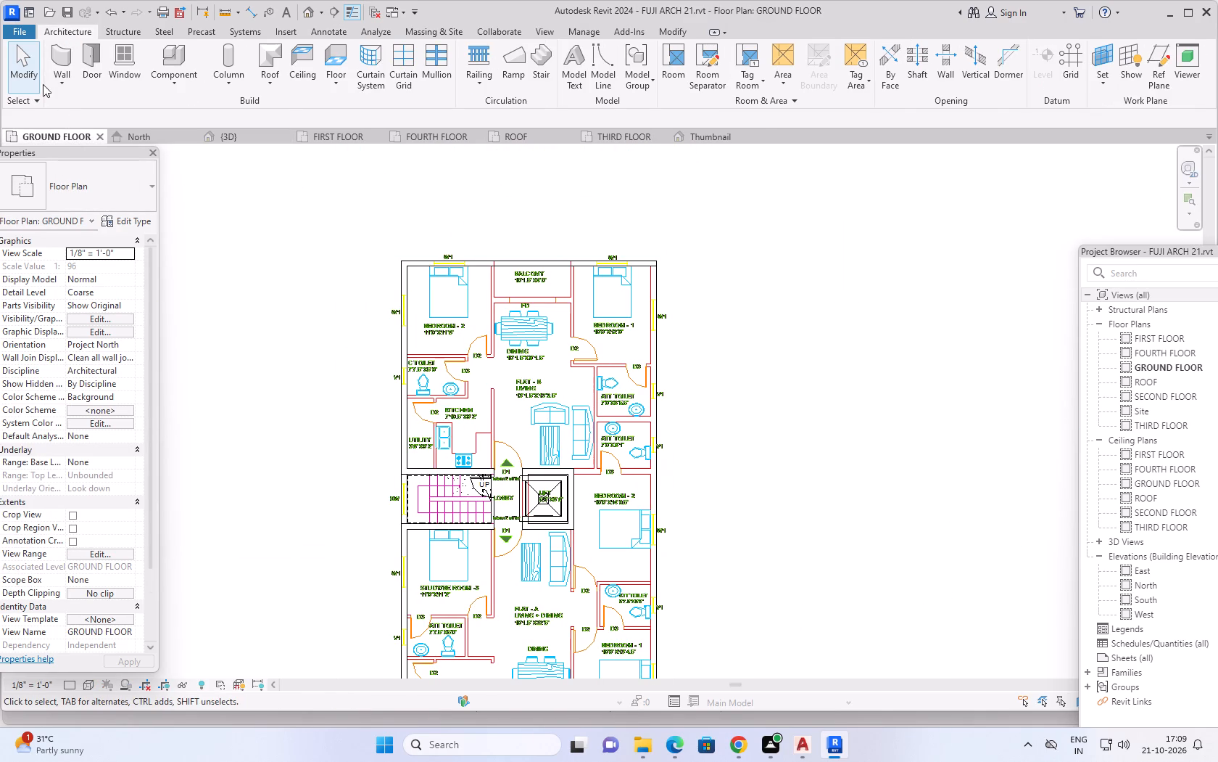
left_click(69, 55)
scroll(681, 225, "up", 3)
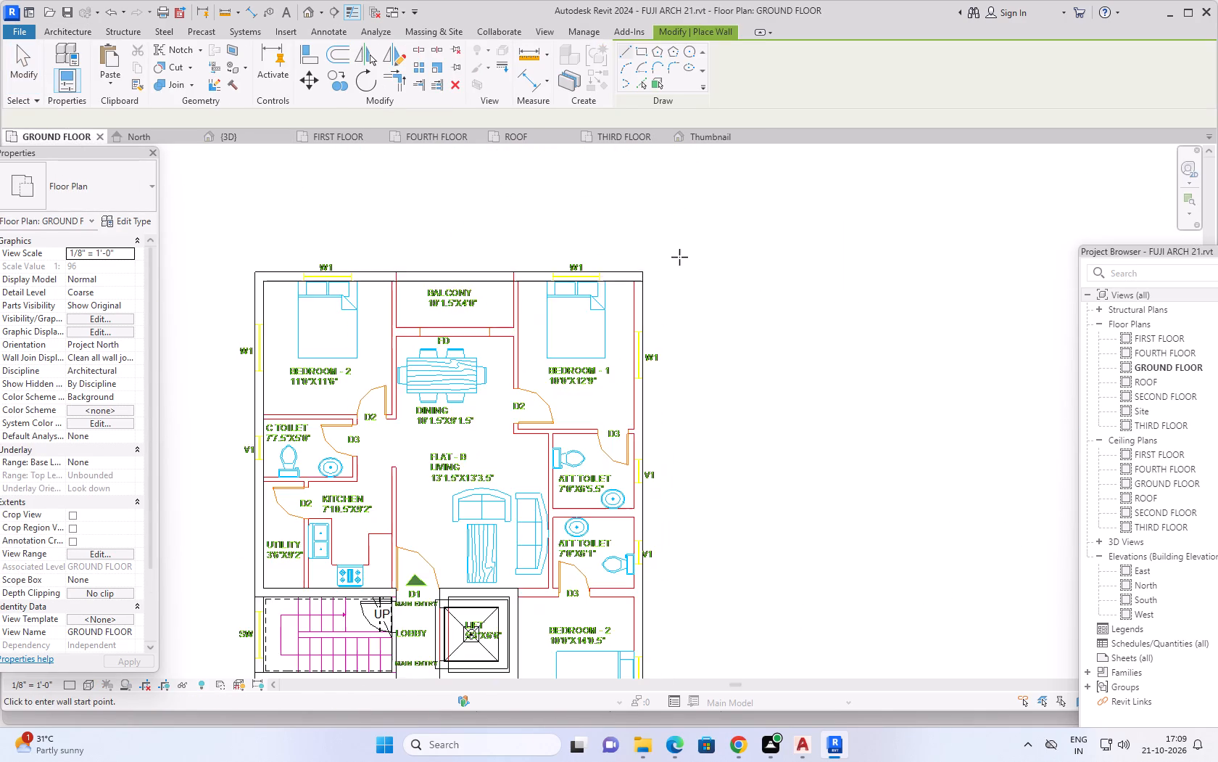
scroll(671, 276, "up", 11)
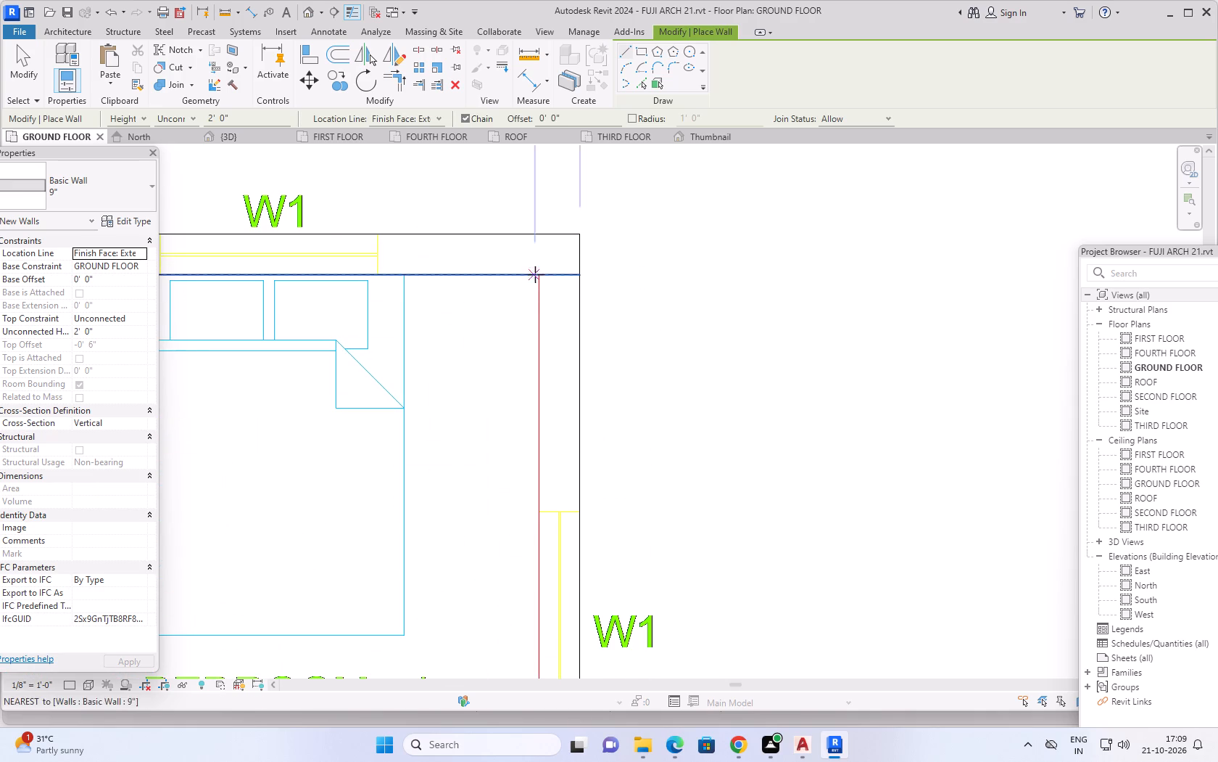
left_click(539, 271)
scroll(536, 490, "down", 5)
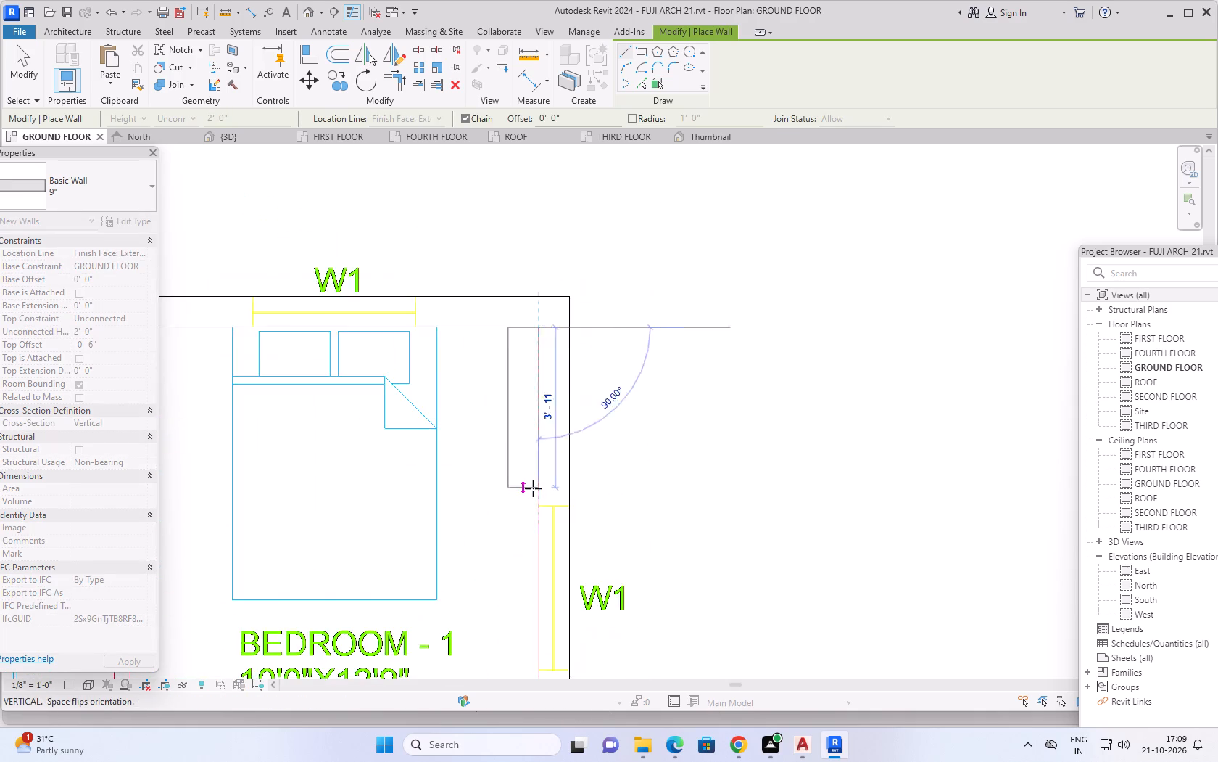
scroll(533, 488, "down", 15)
middle_click_drag(539, 507, 519, 383)
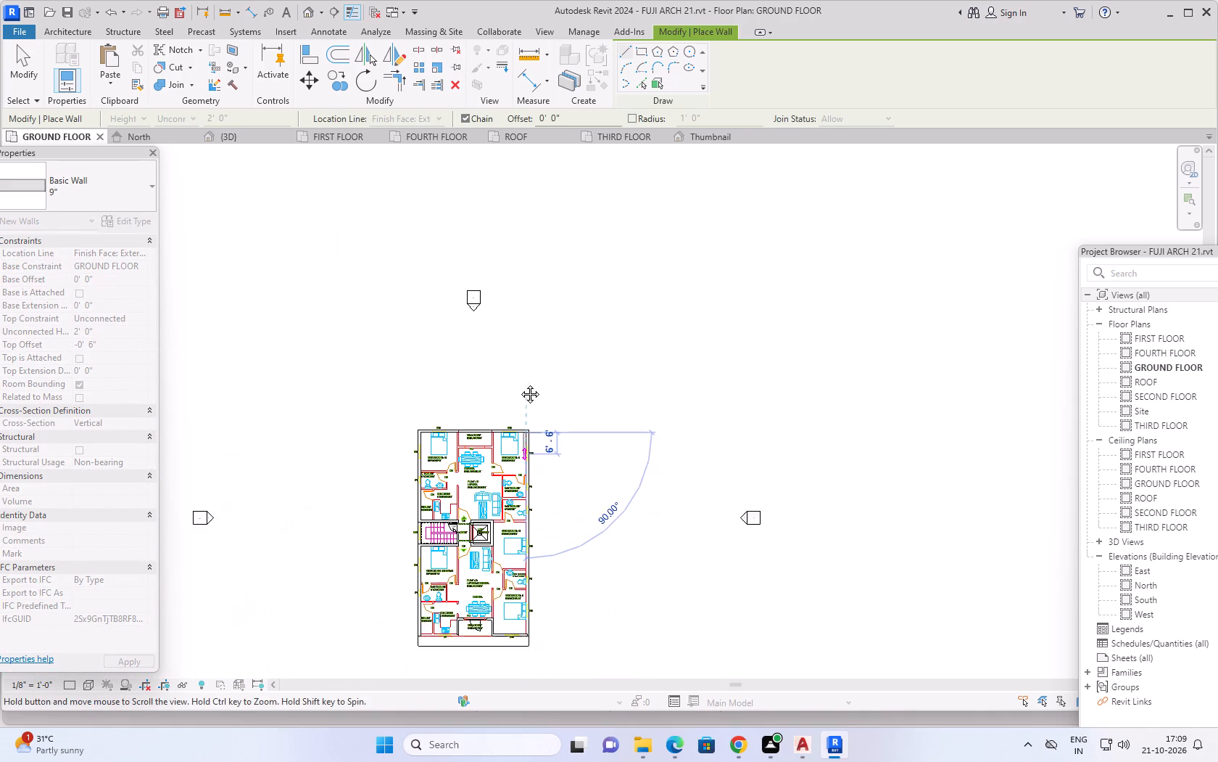
middle_click_drag(519, 383, 522, 295)
scroll(516, 478, "up", 18)
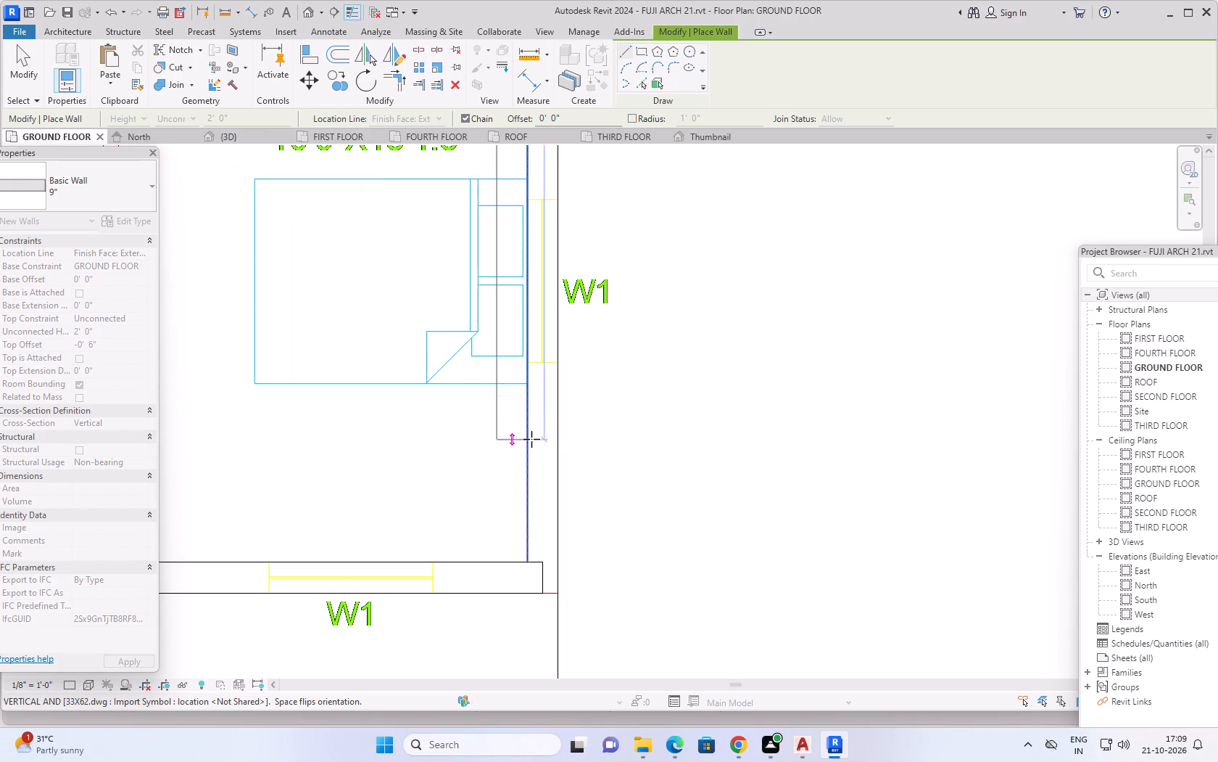
key("space")
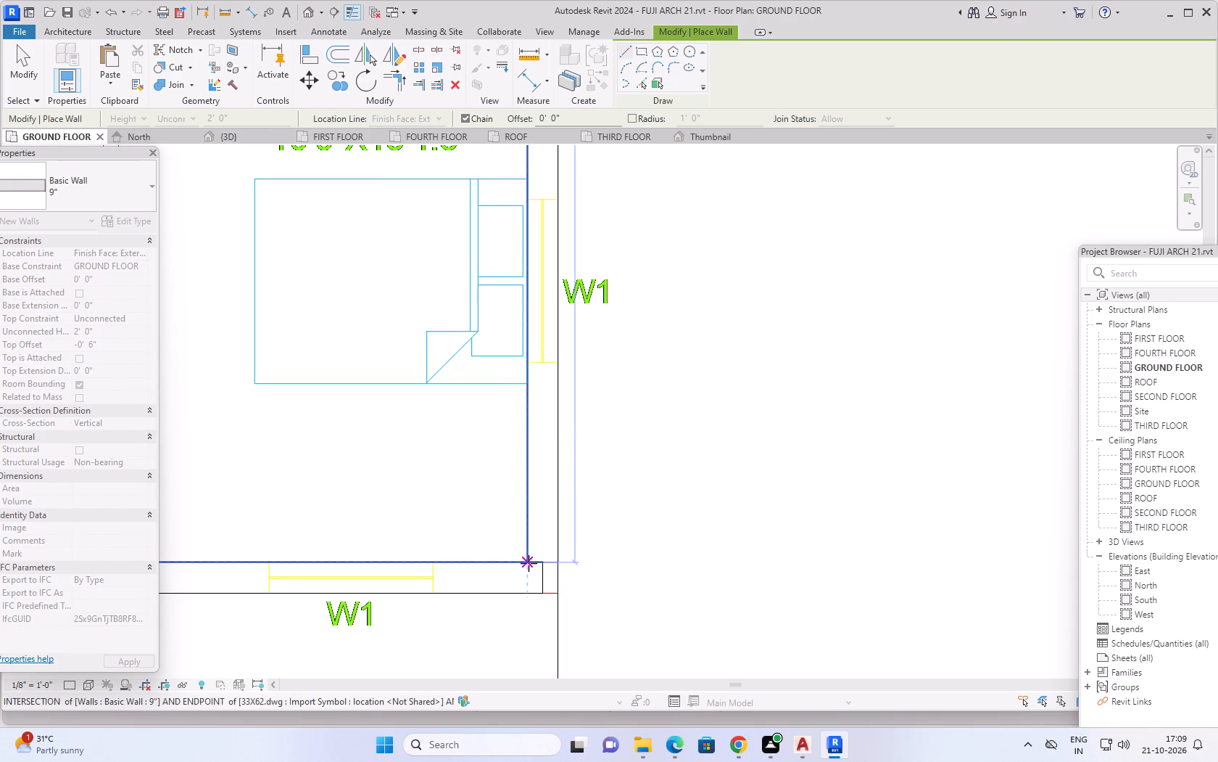
left_click(529, 563)
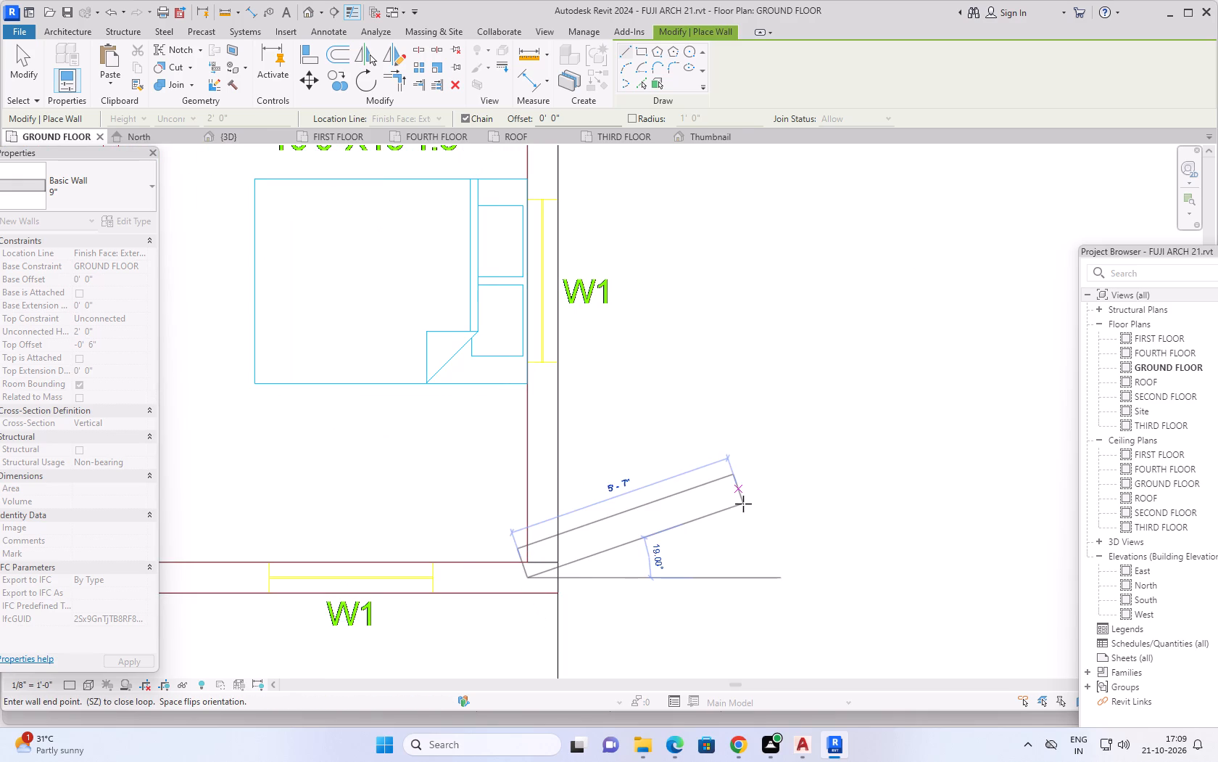
key("Escape")
scroll(740, 491, "down", 11)
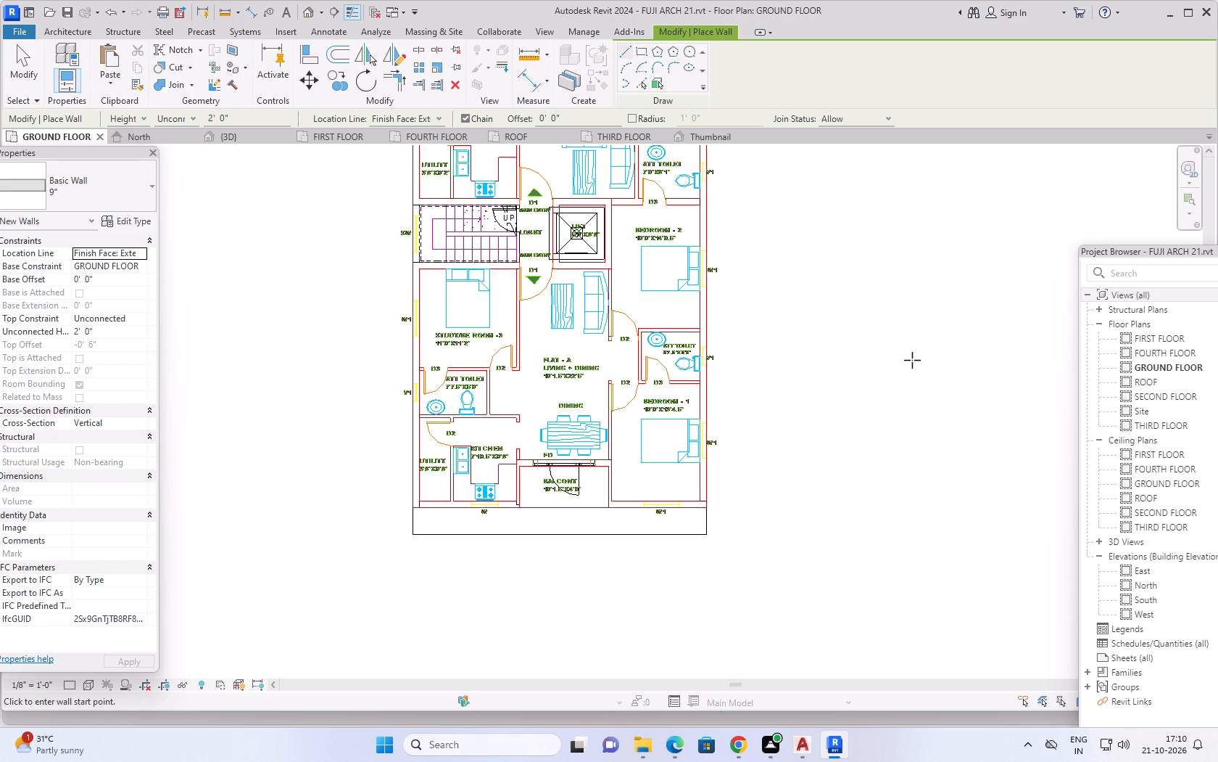
key("Escape")
key("Escape")
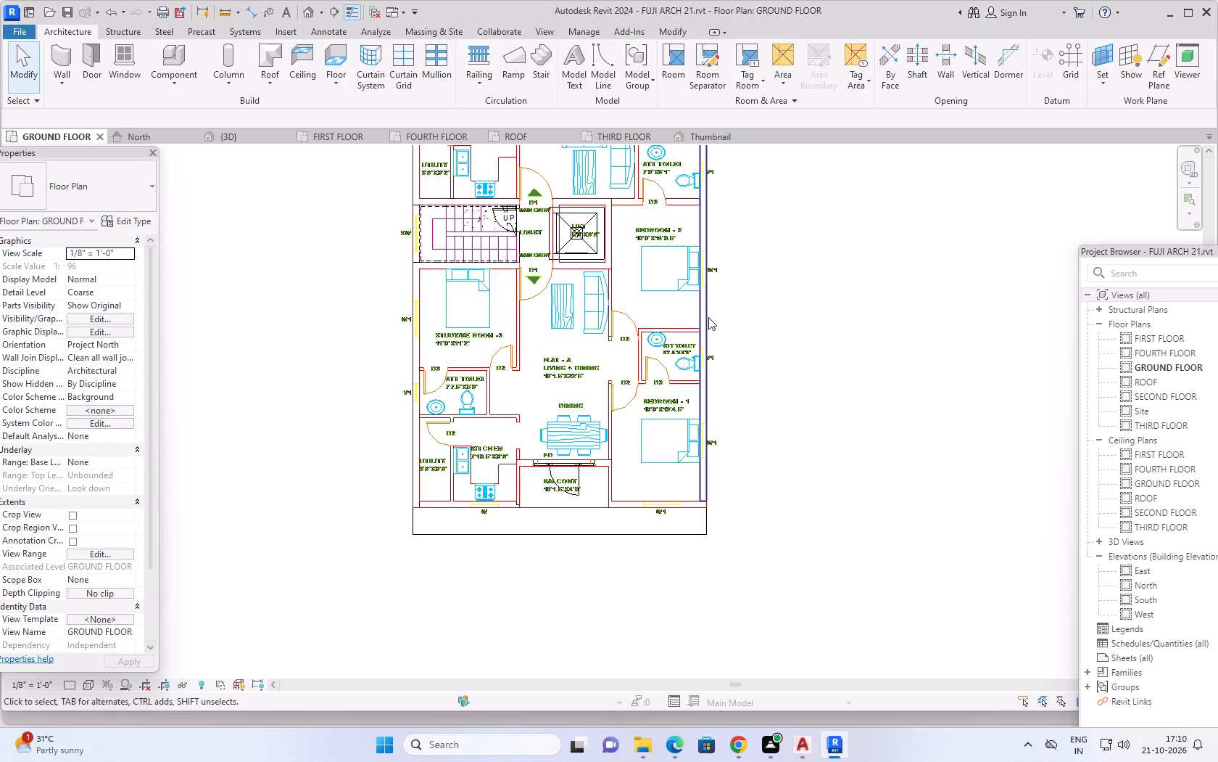
Set the new 9" side wall's top constraint to Up to level: FIRST FLOOR.
left_click(708, 317)
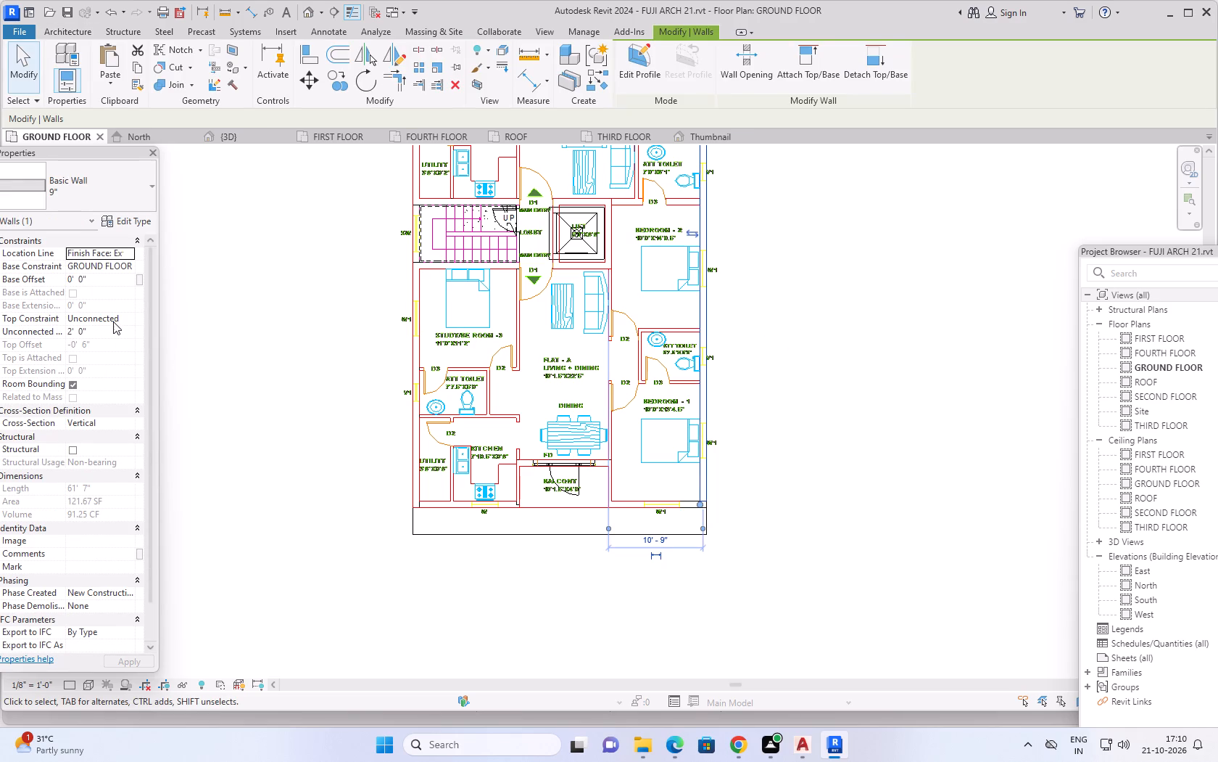
left_click(125, 315)
left_click(123, 351)
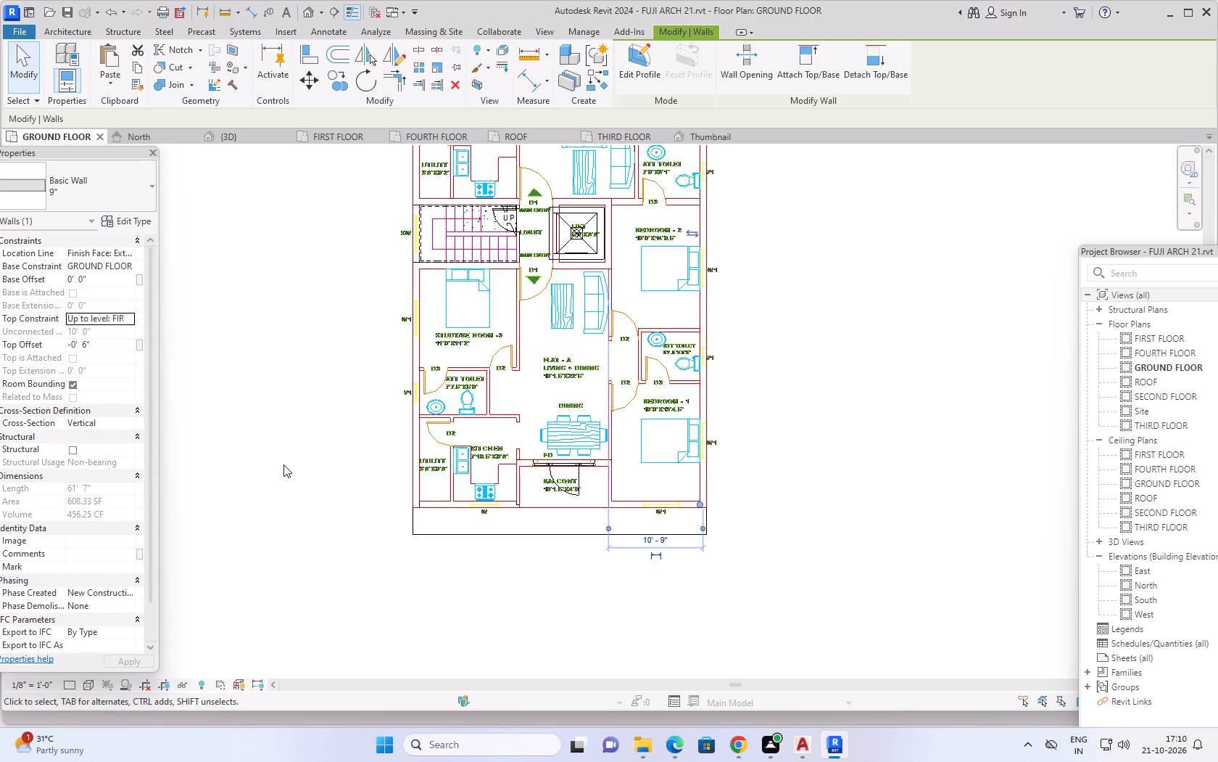
scroll(284, 462, "down", 2)
key("Escape")
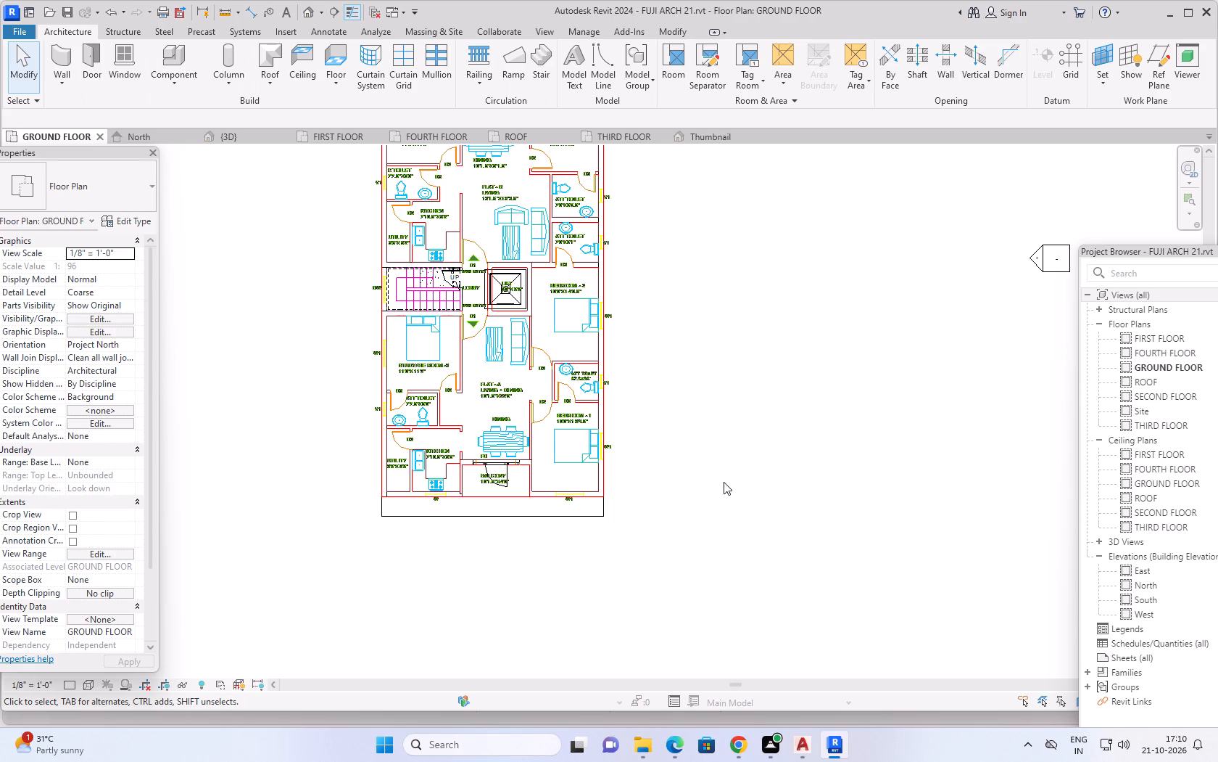
Examine the building in the 3D view, checking the newly walled side, the front entrance and the ground-floor slab.
left_click(245, 133)
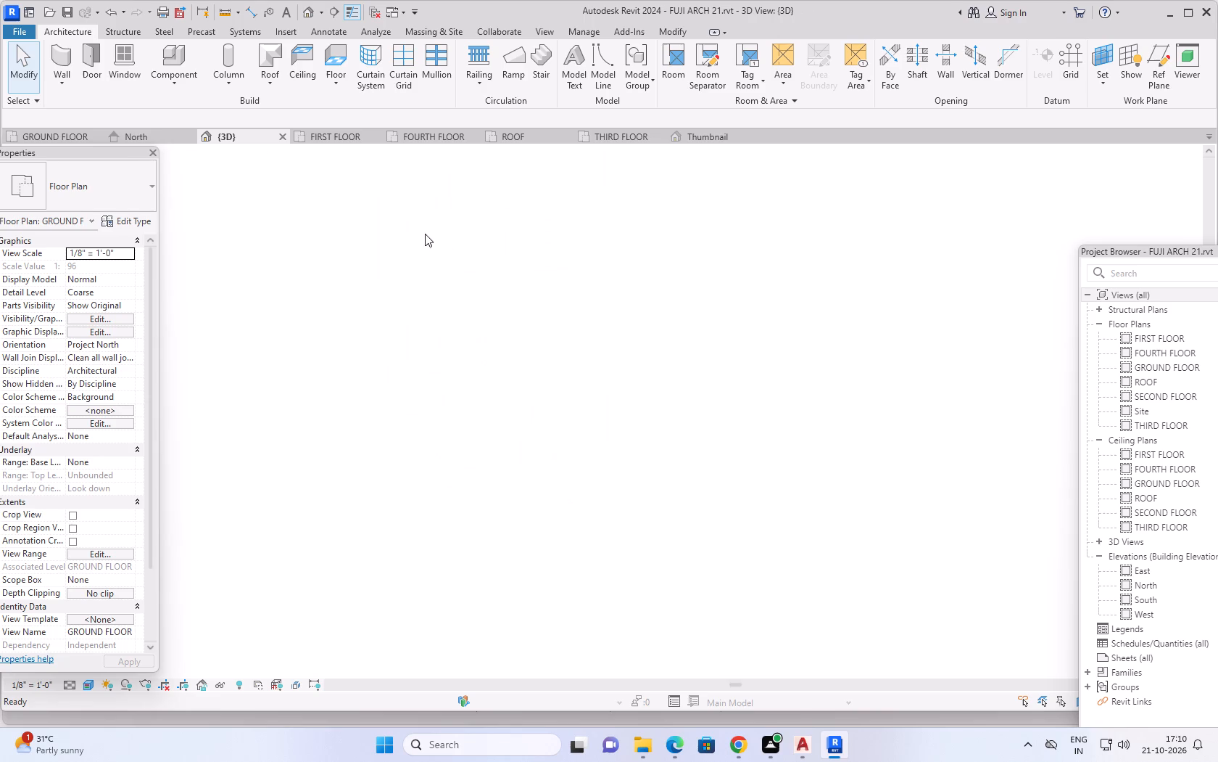
scroll(848, 377, "down", 1)
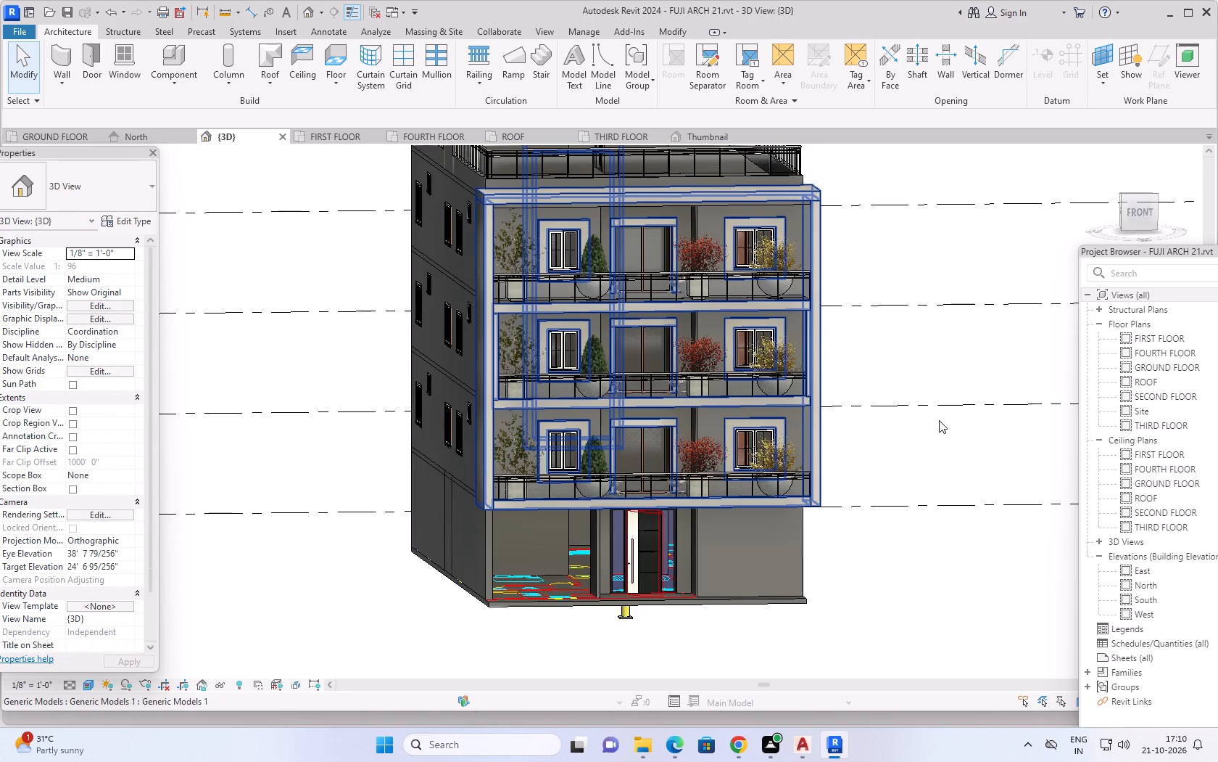
middle_click_drag(950, 436, 872, 521, "shift")
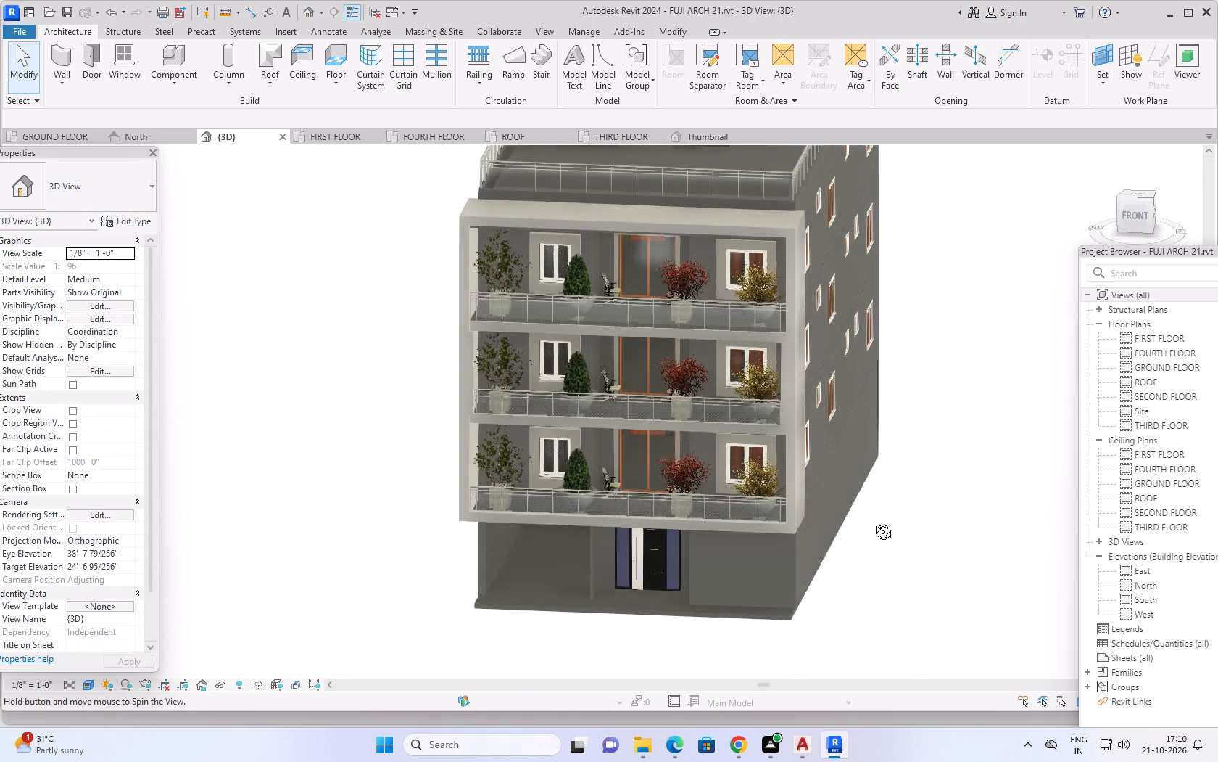
middle_click_drag(872, 521, 933, 509, "shift")
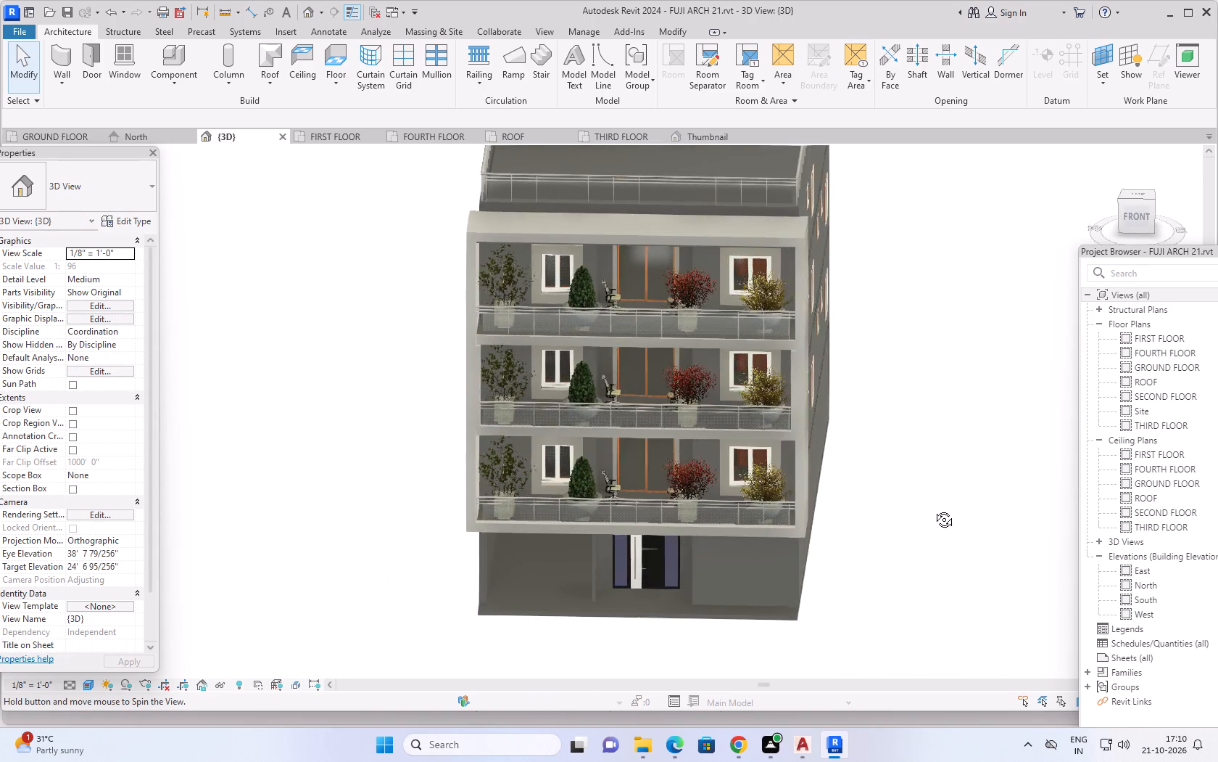
middle_click_drag(933, 509, 948, 478, "shift")
middle_click_drag(892, 479, 946, 507)
middle_click_drag(918, 509, 970, 518, "shift")
scroll(939, 530, "up", 3)
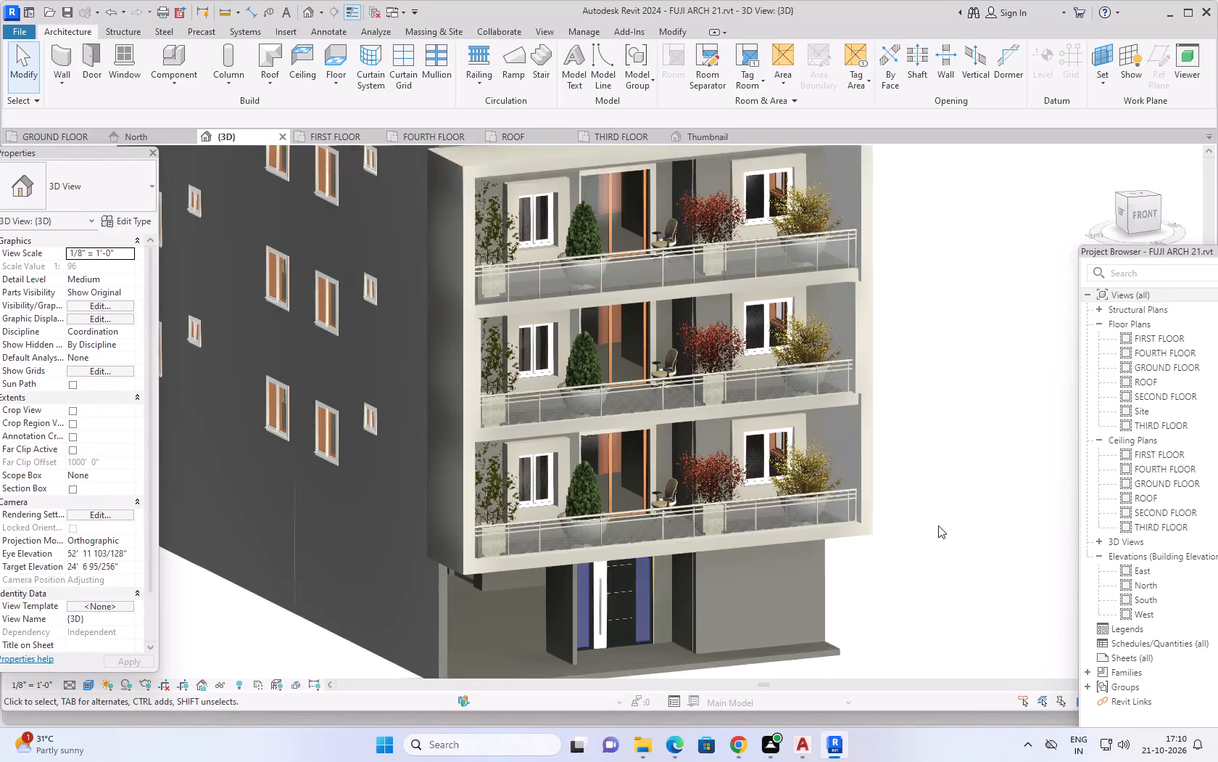
middle_click_drag(938, 521, 964, 517)
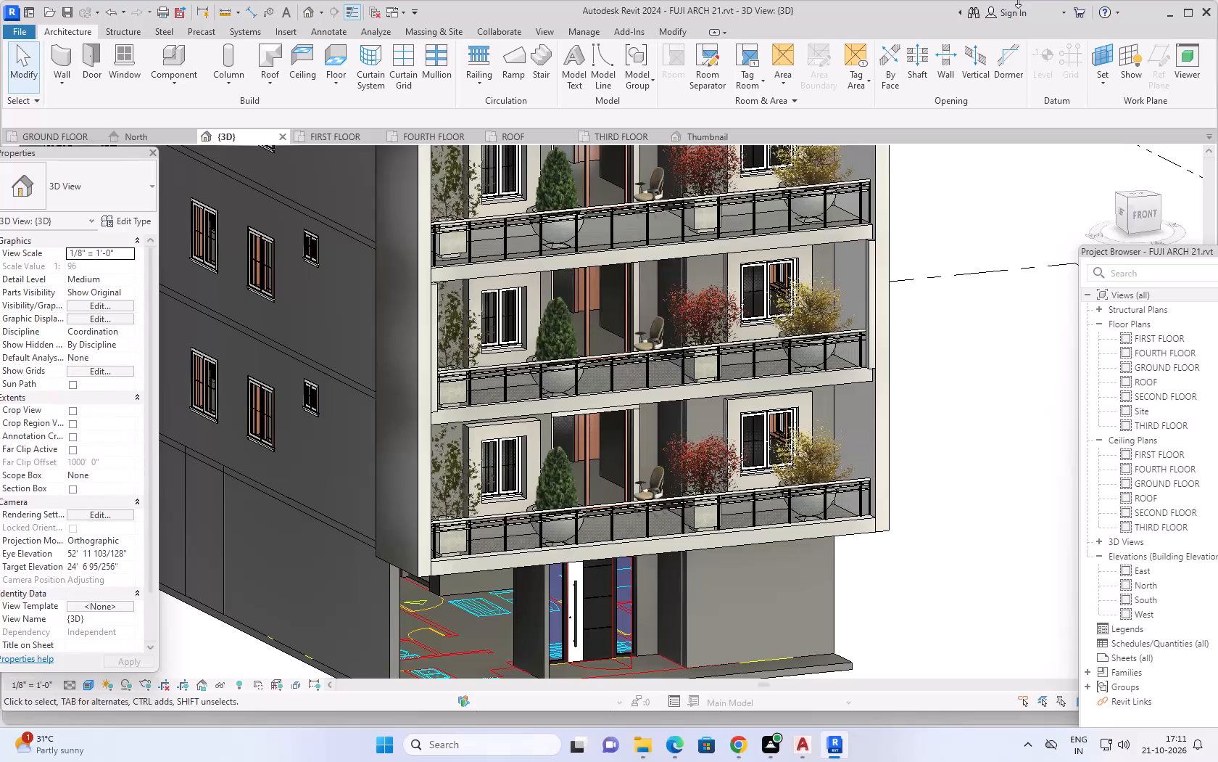
scroll(974, 421, "down", 5)
middle_click_drag(979, 423, 976, 421)
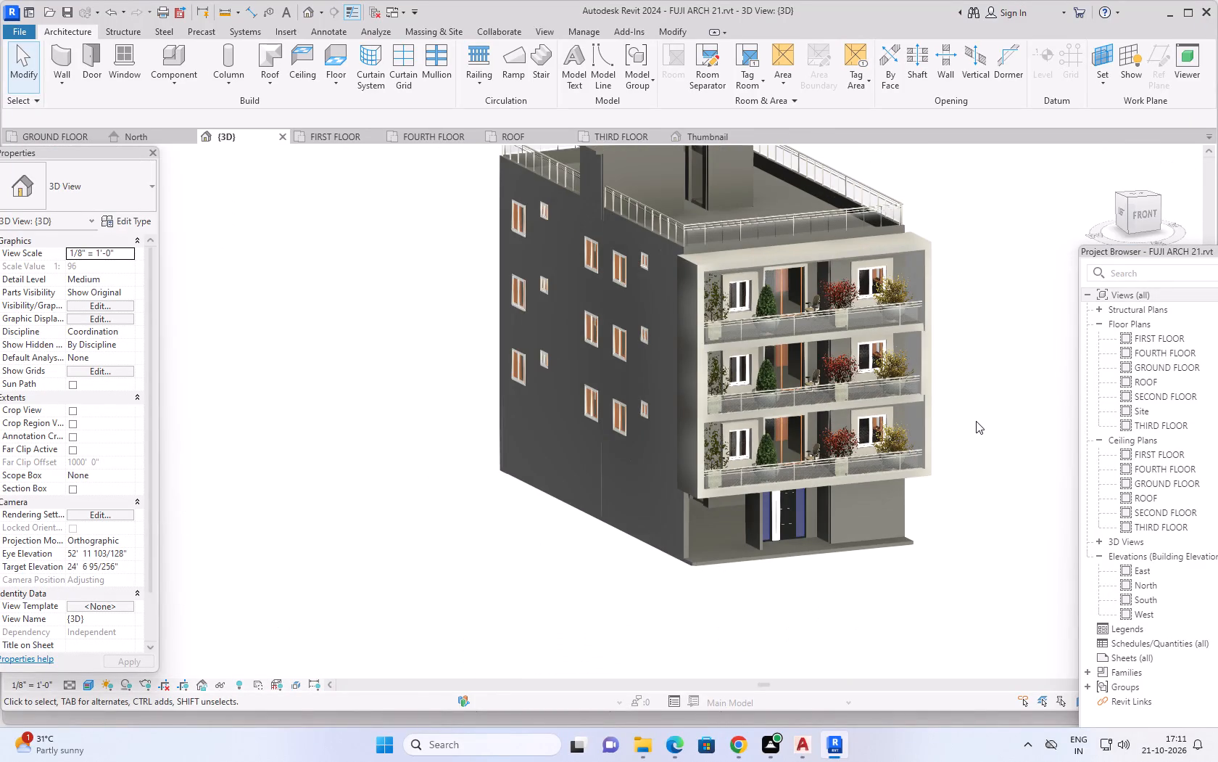
Examine the building's front facade, entrance and roof in the 3D view from the front and above.
middle_click_drag(976, 421, 813, 351)
middle_click_drag(900, 381, 868, 401)
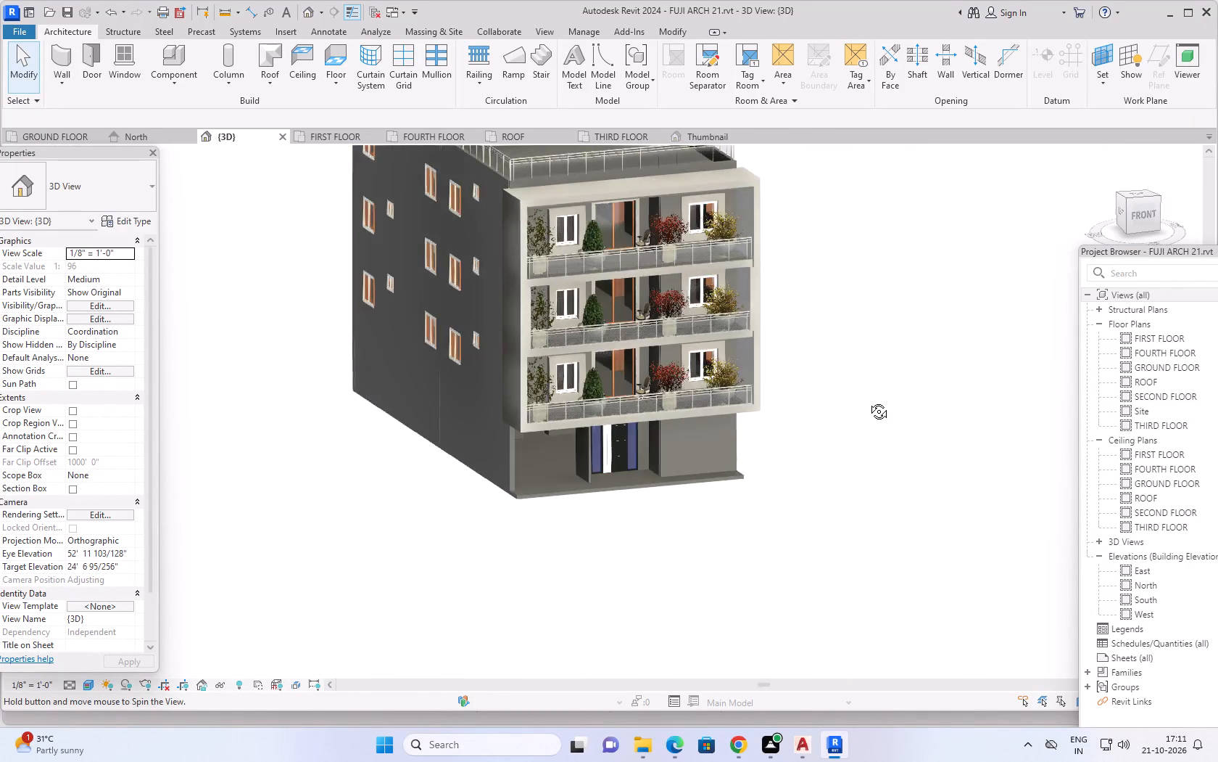
middle_click_drag(868, 401, 840, 435)
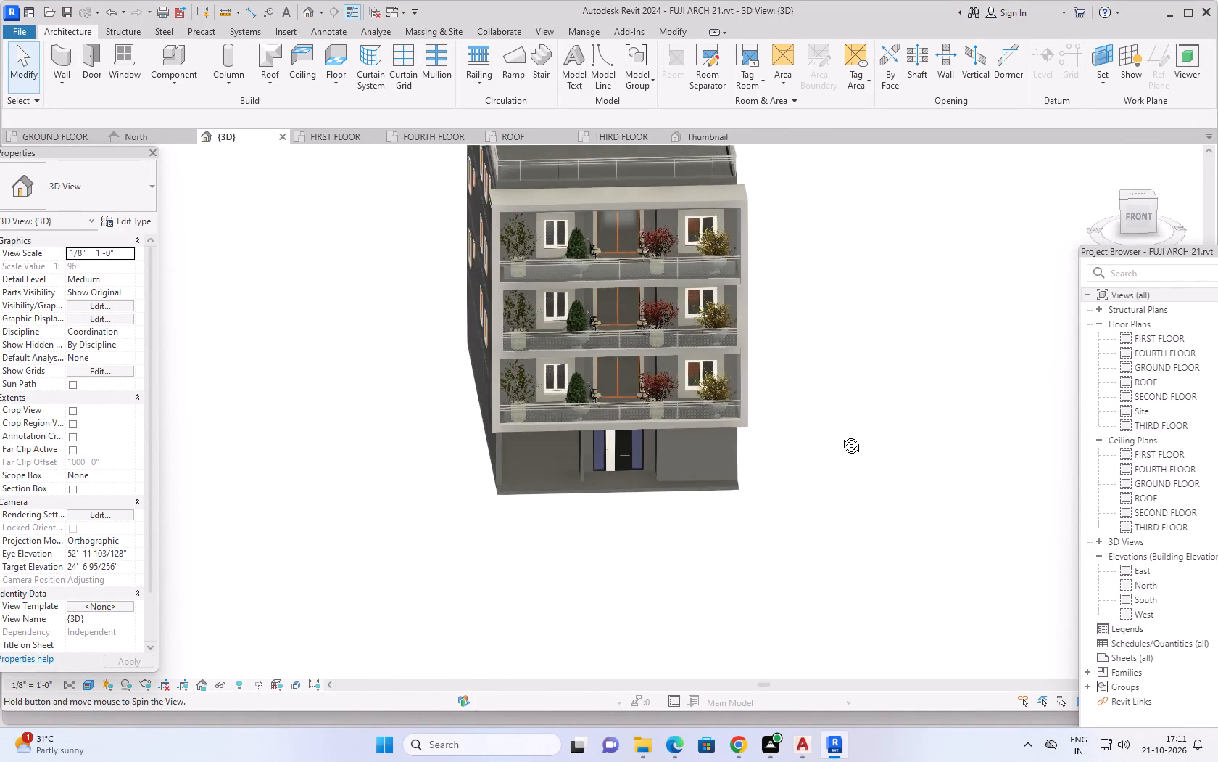
middle_click_drag(840, 435, 841, 435)
middle_click_drag(857, 317, 878, 404)
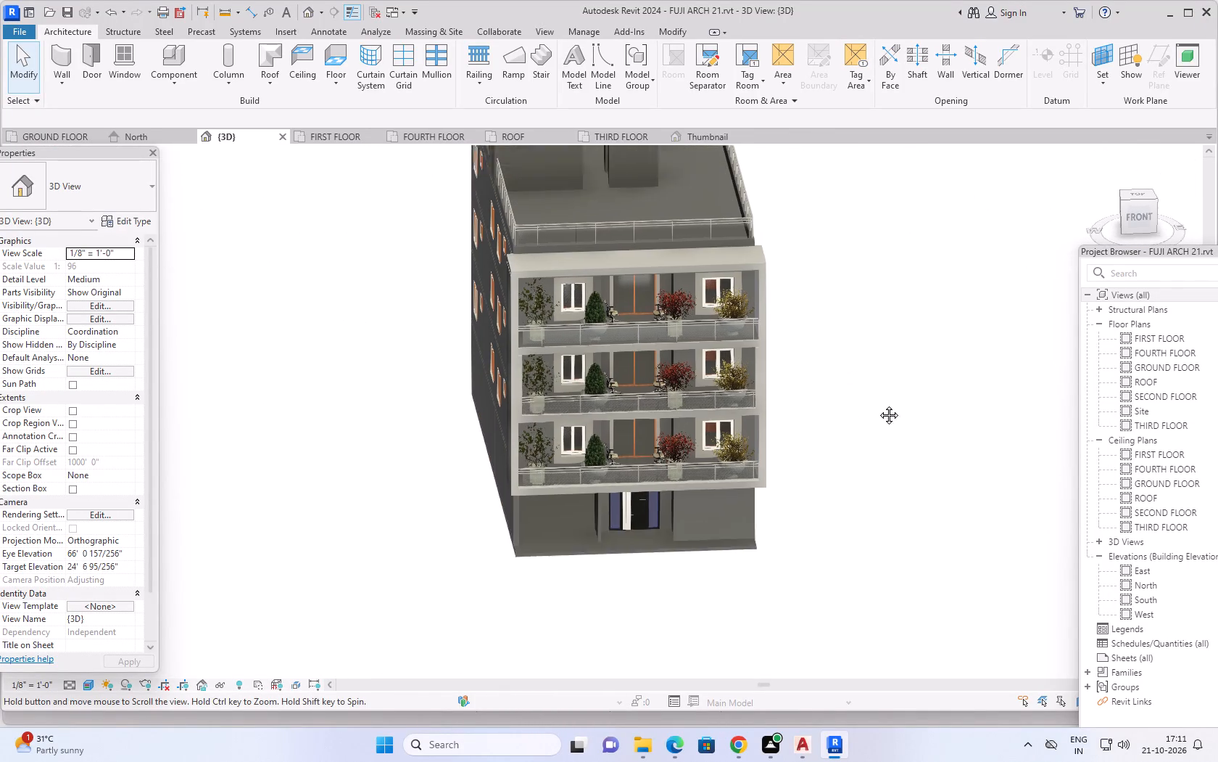
middle_click_drag(878, 404, 878, 407)
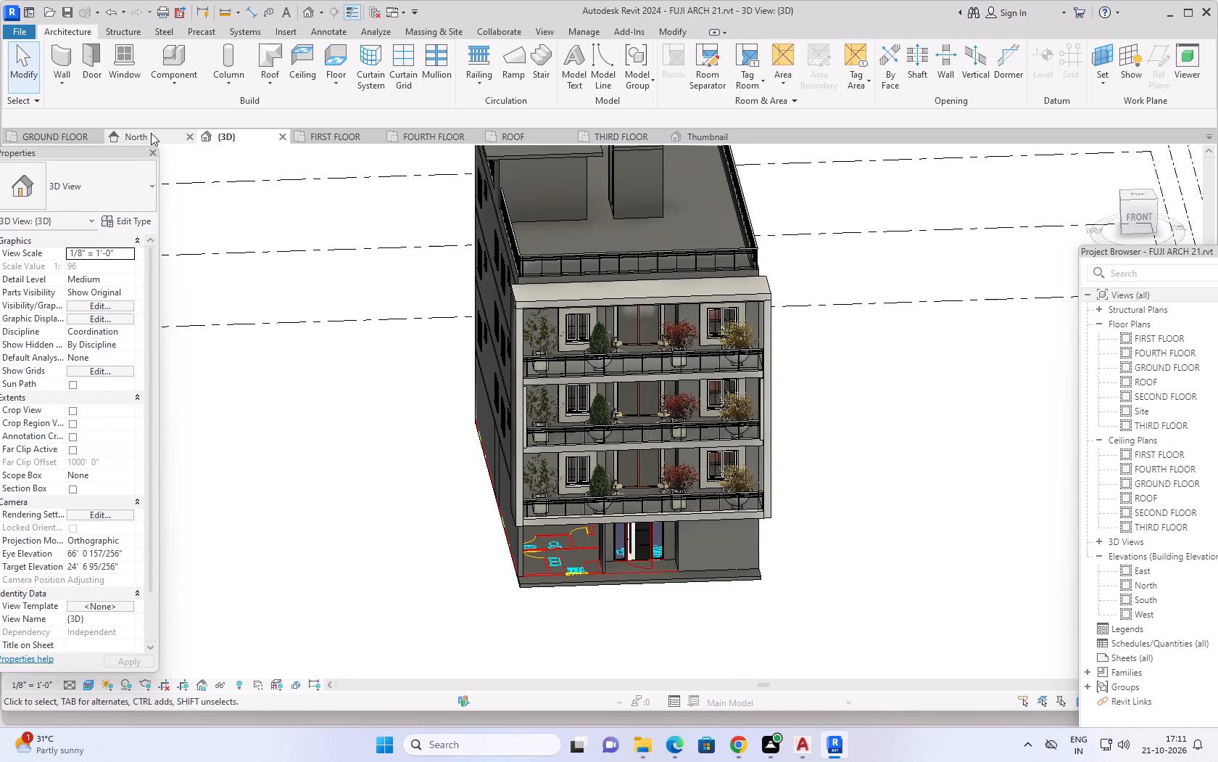
In the GROUND FLOOR plan, start a Toposolid and duplicate the Grassland - 16" type as 9".
left_click(56, 133)
scroll(661, 315, "down", 1)
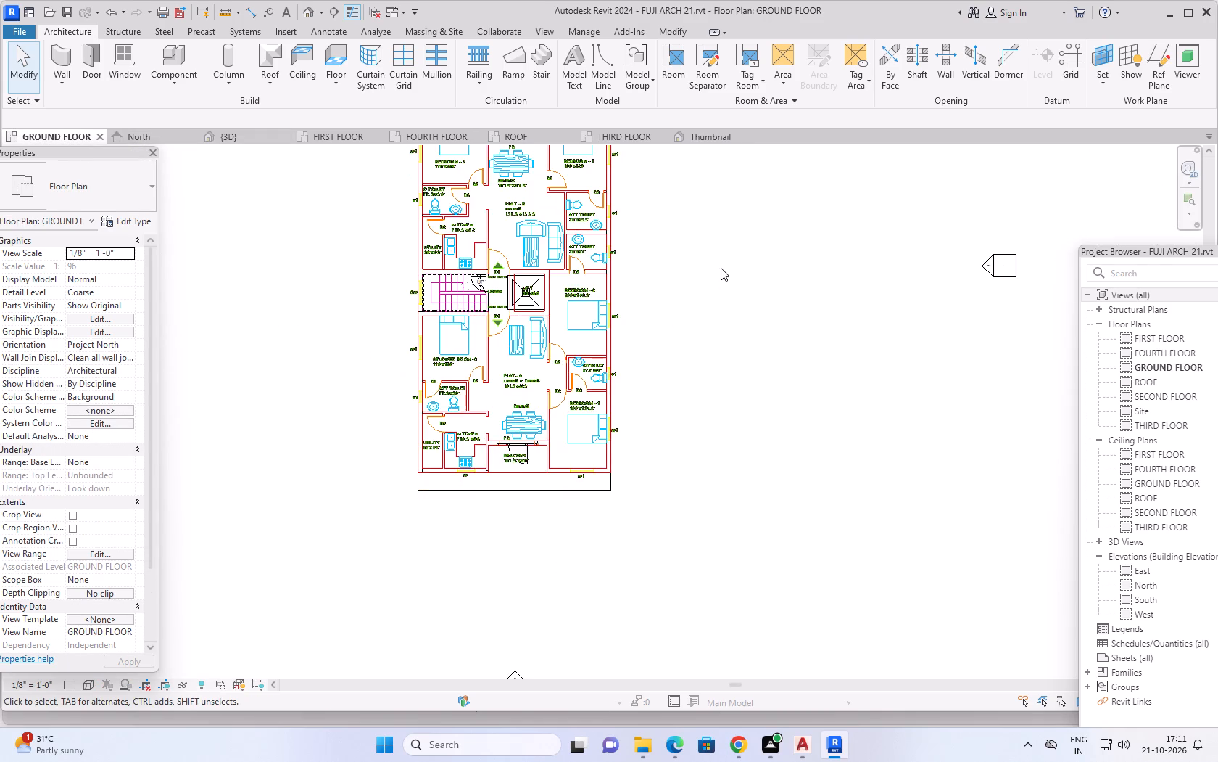
middle_click_drag(724, 268, 795, 365)
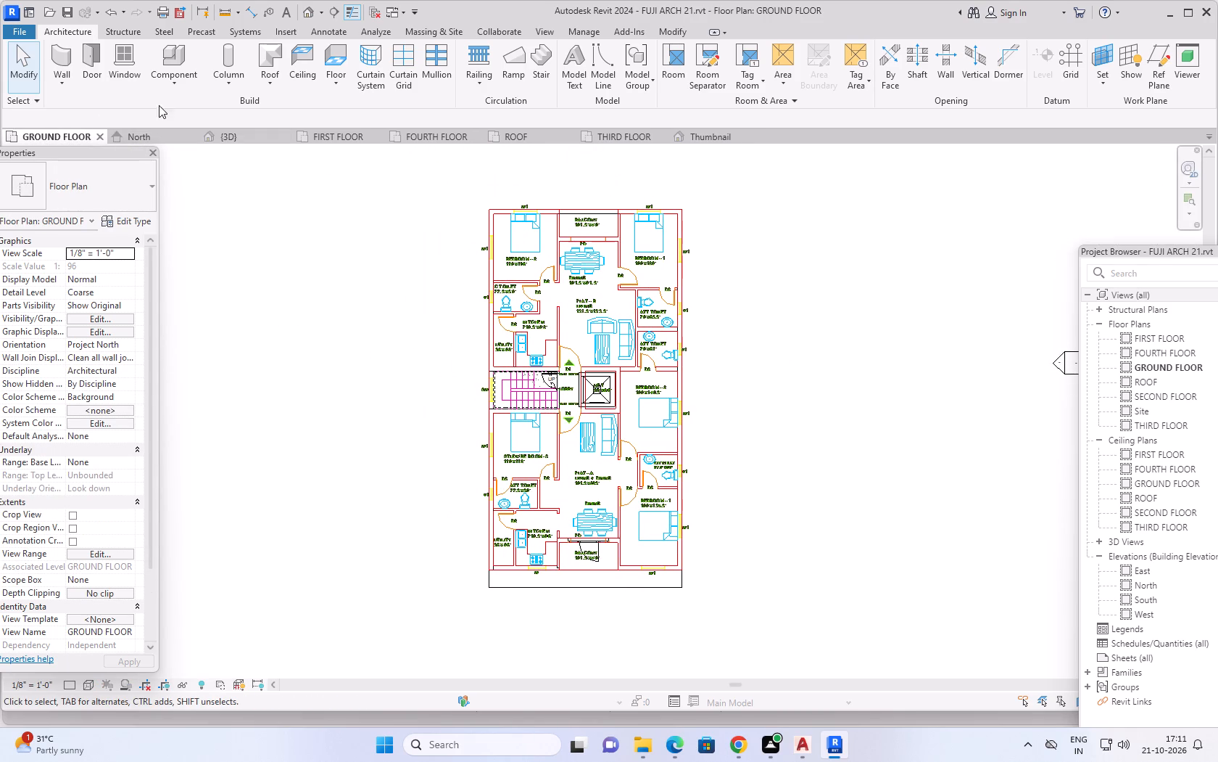
left_click(497, 28)
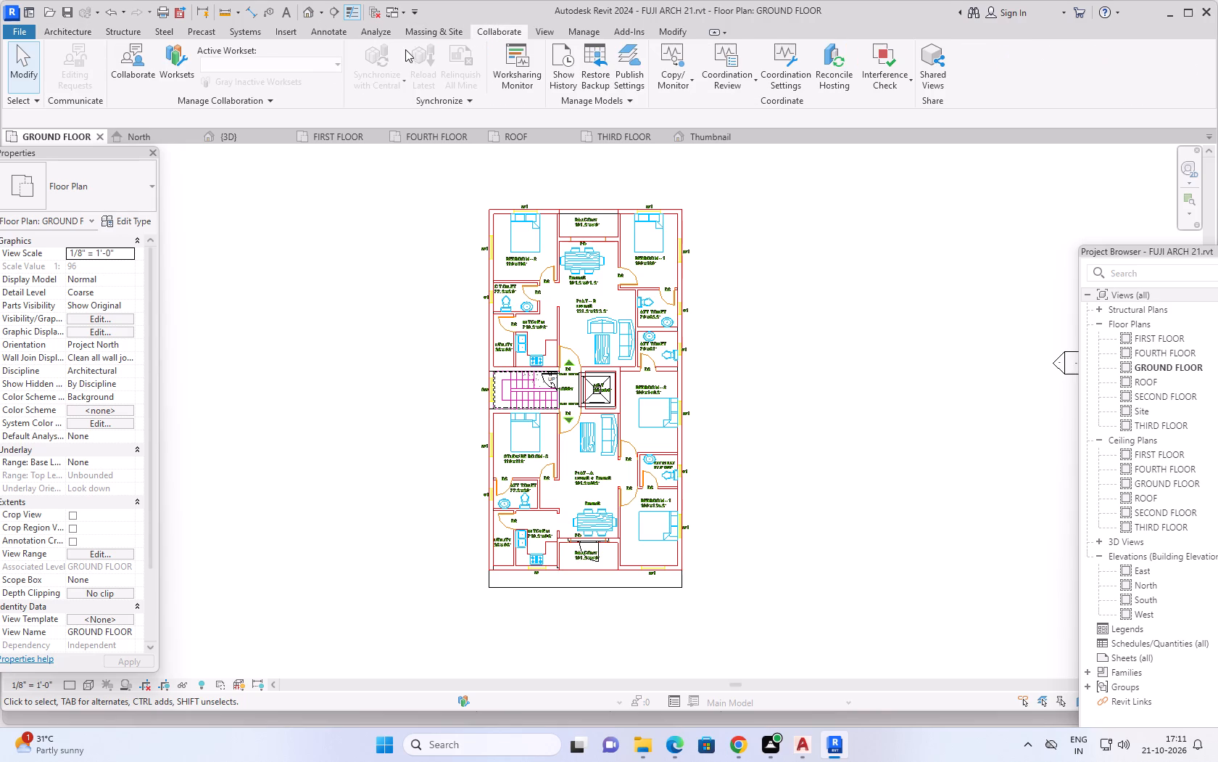
left_click(413, 32)
left_click(378, 59)
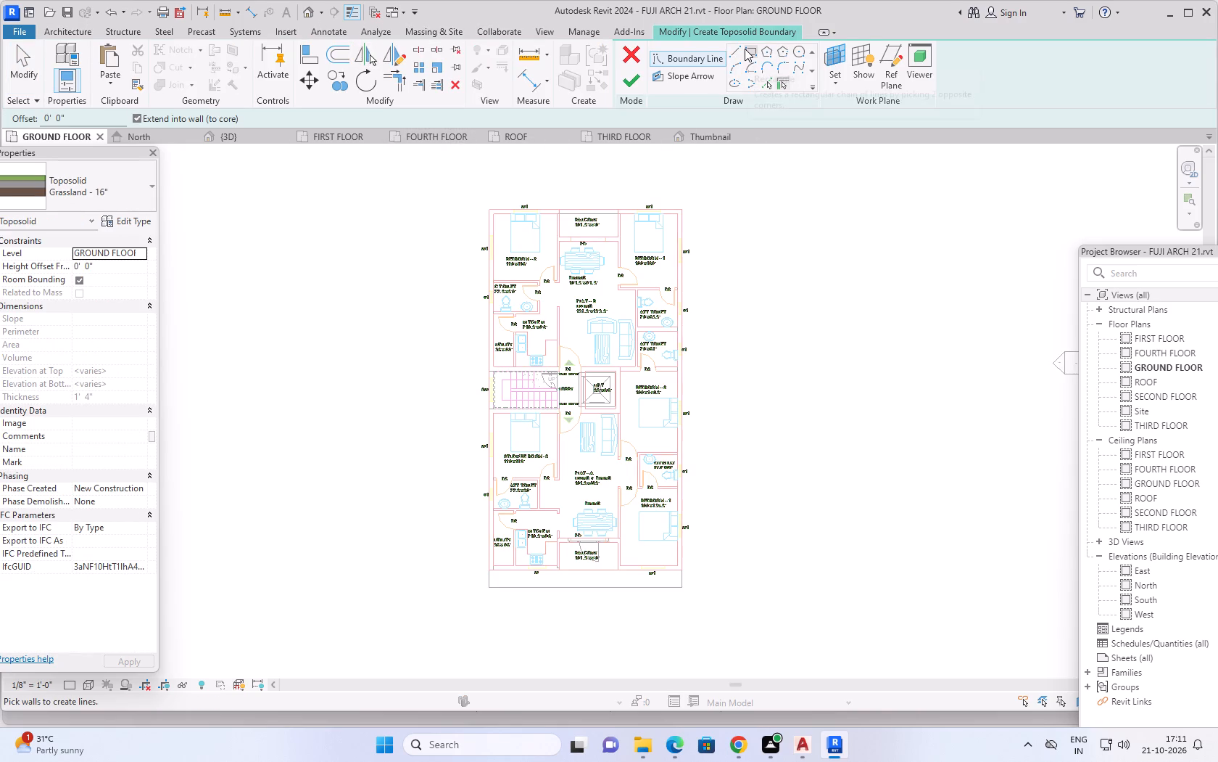
left_click(119, 217)
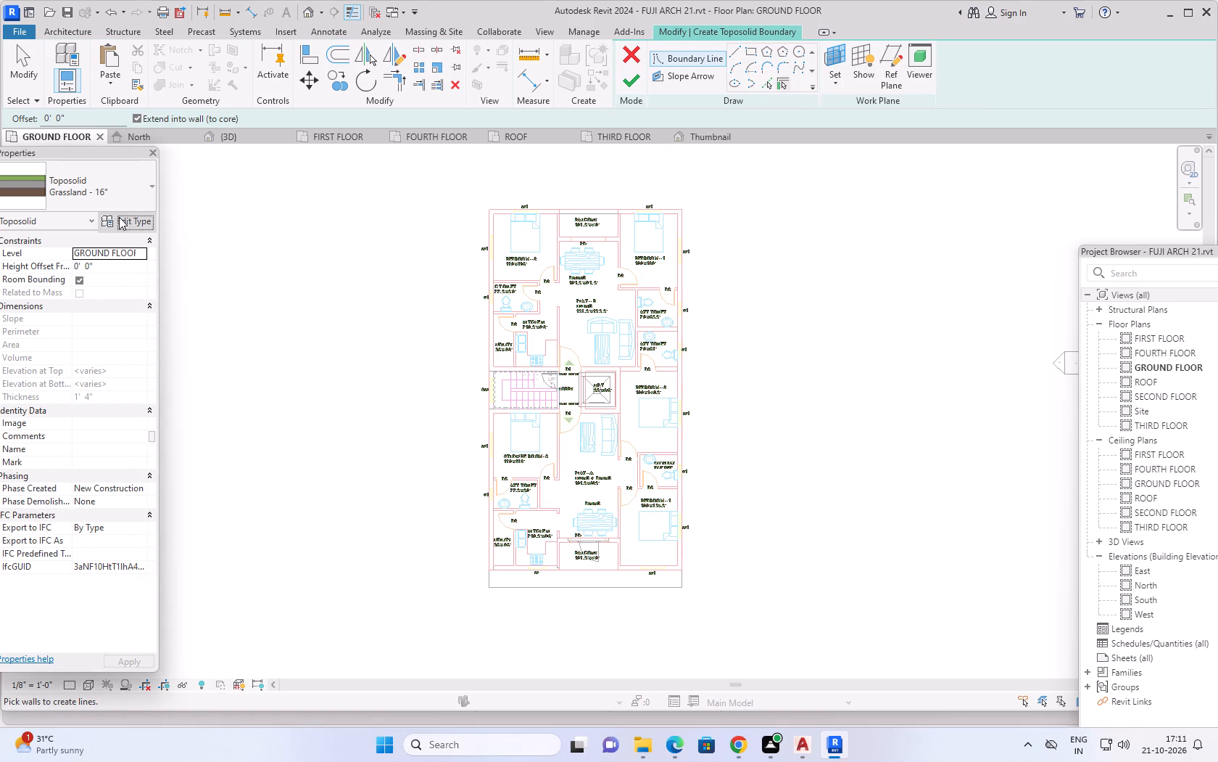
left_click(956, 245)
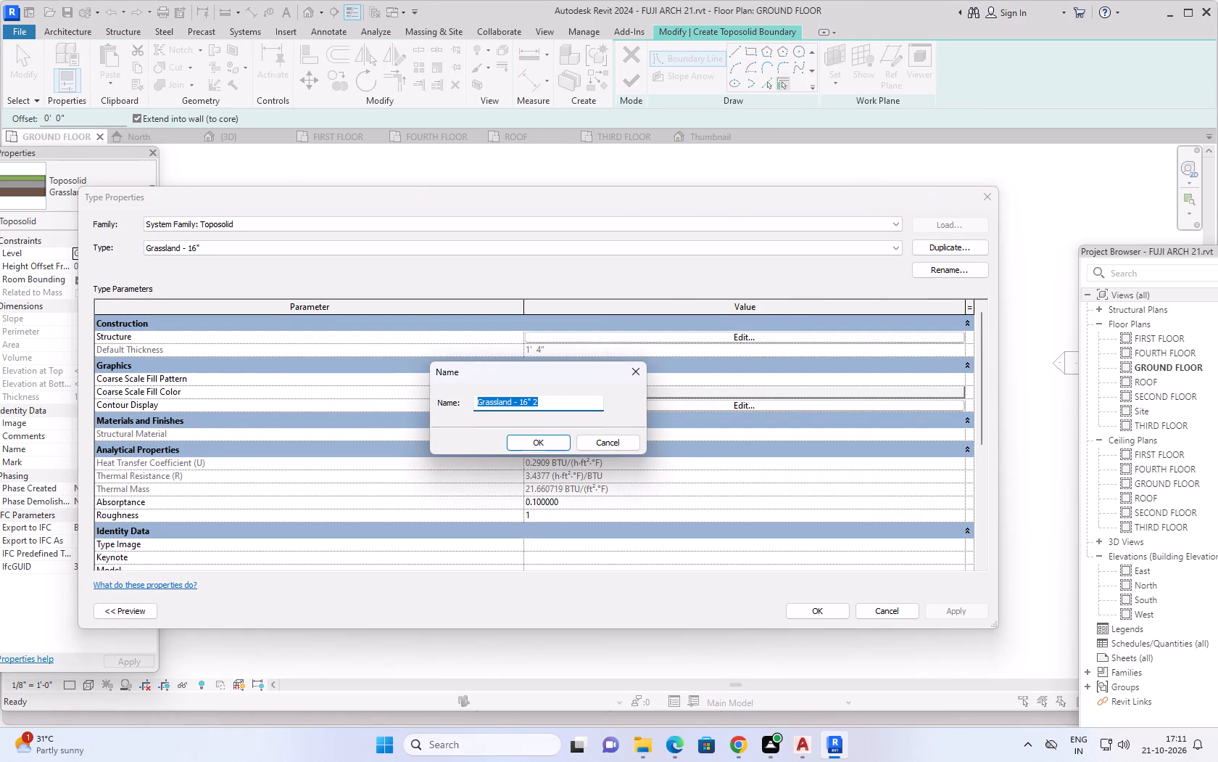
key("6")
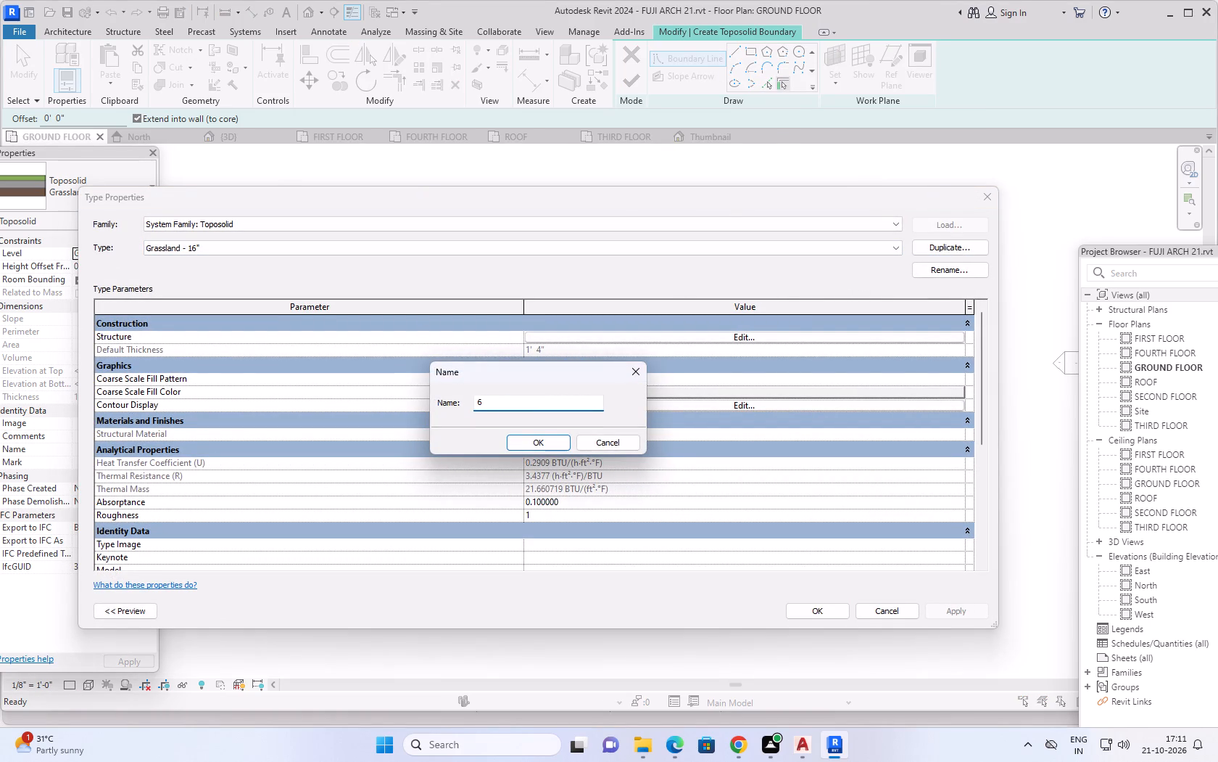
key("BackSpace")
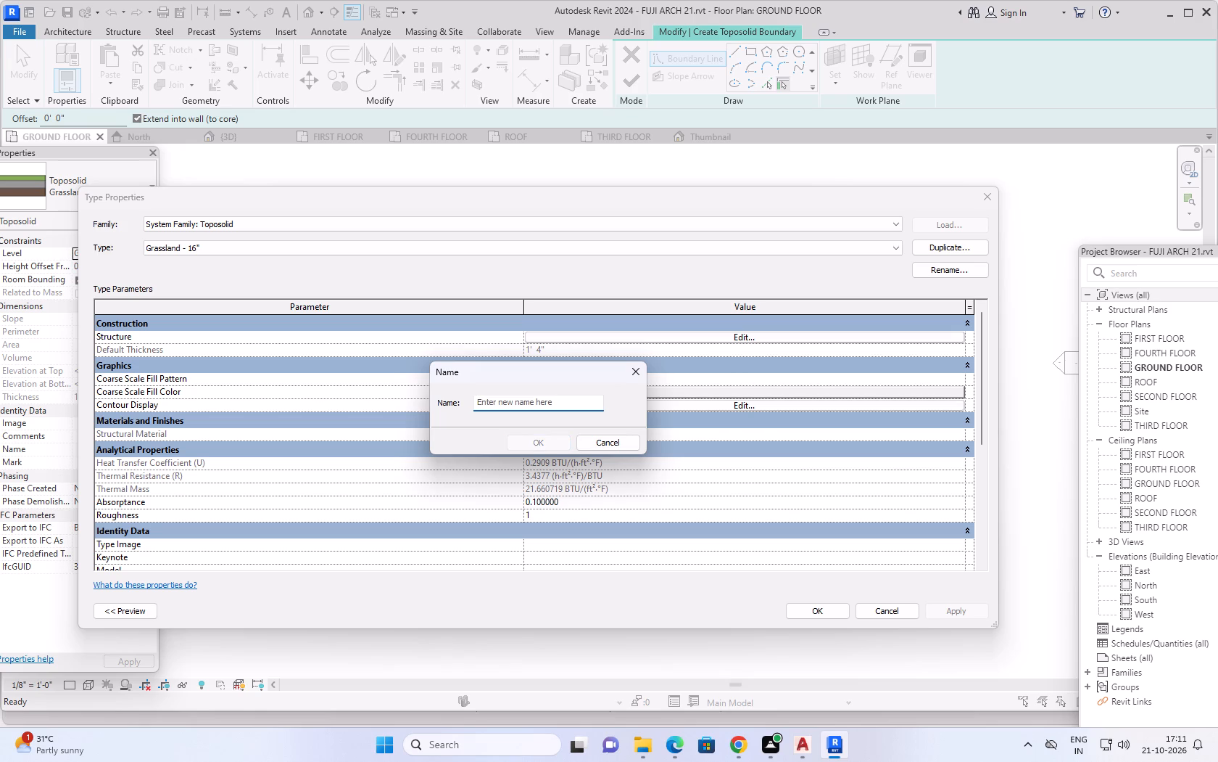
type("10")
key("BackSpace")
key("BackSpace")
key("BackSpace")
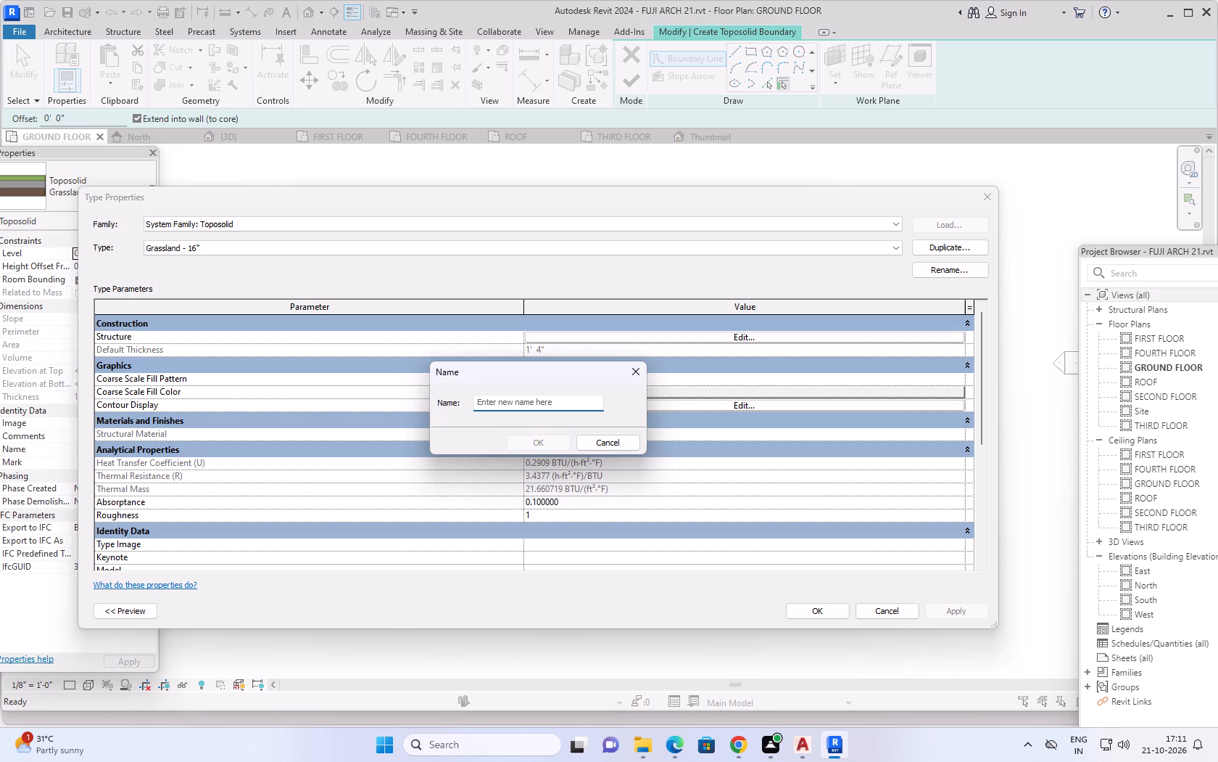
type("9\"")
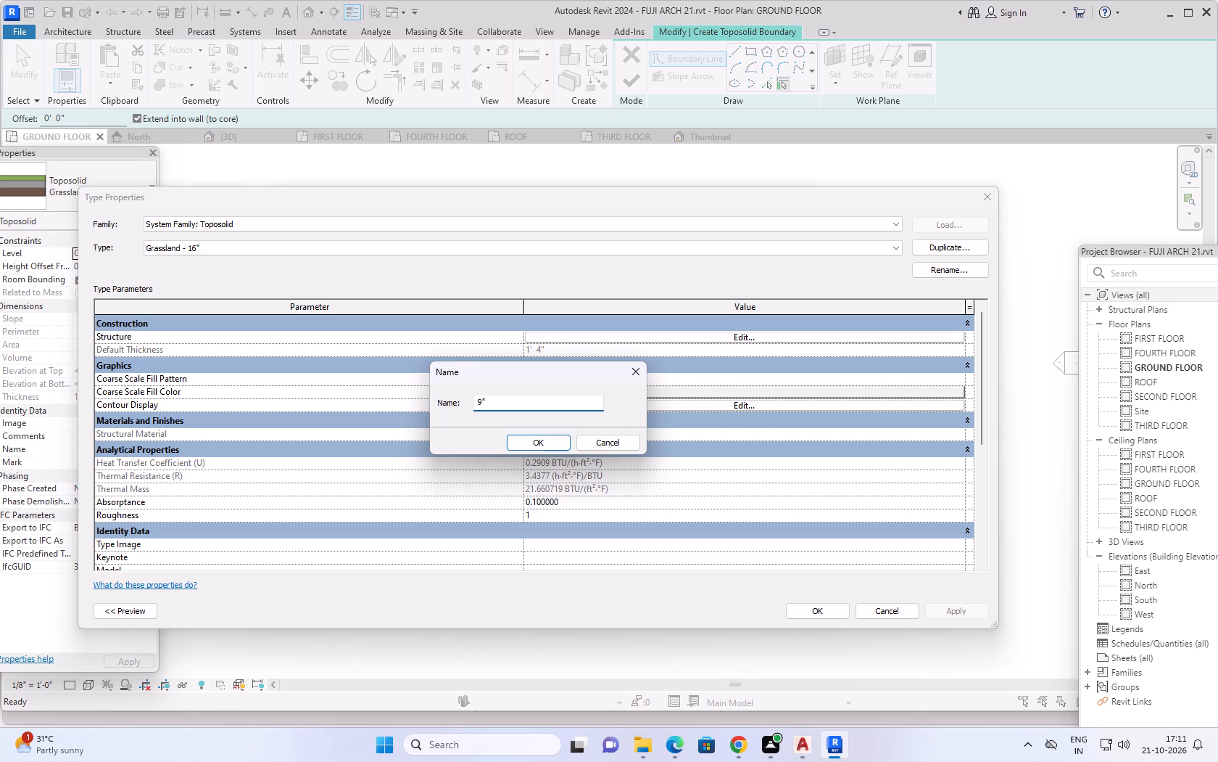
key("Return")
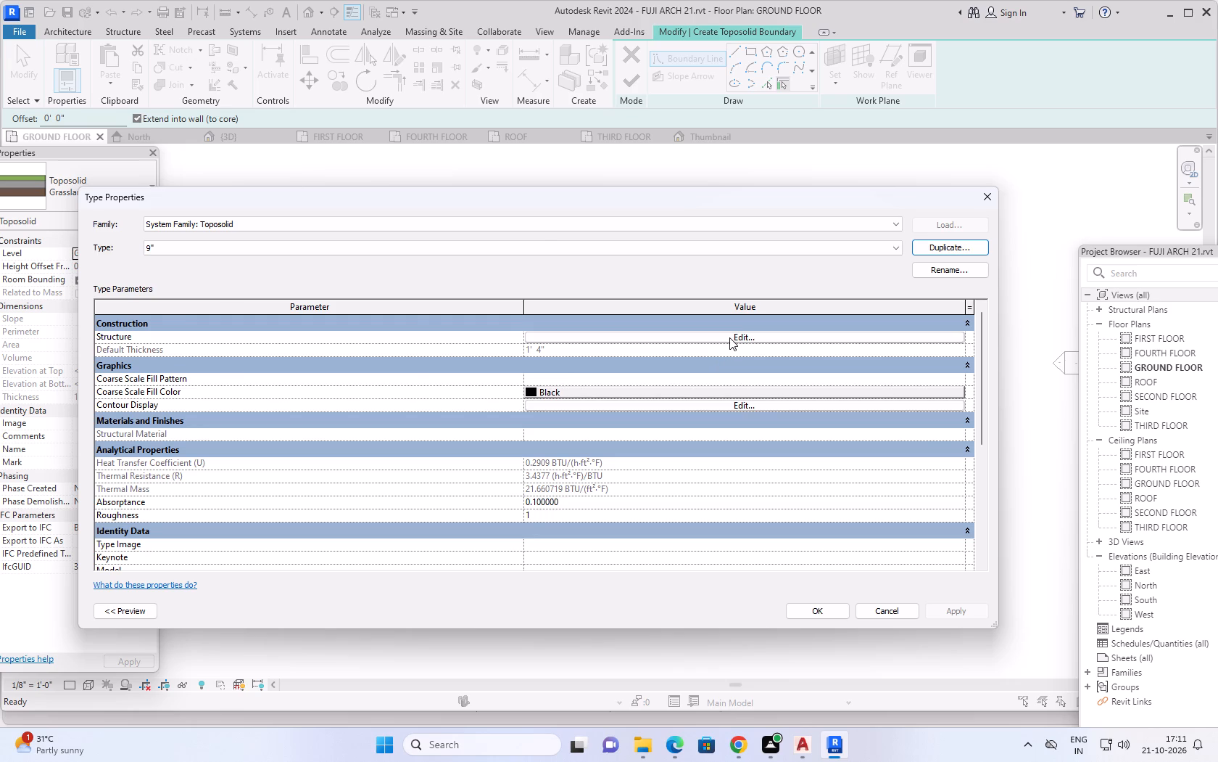
Set the 9" toposolid type's layer thicknesses to 4" for Earth, 4" for Gravel and 2" for Grass.
left_click(729, 337)
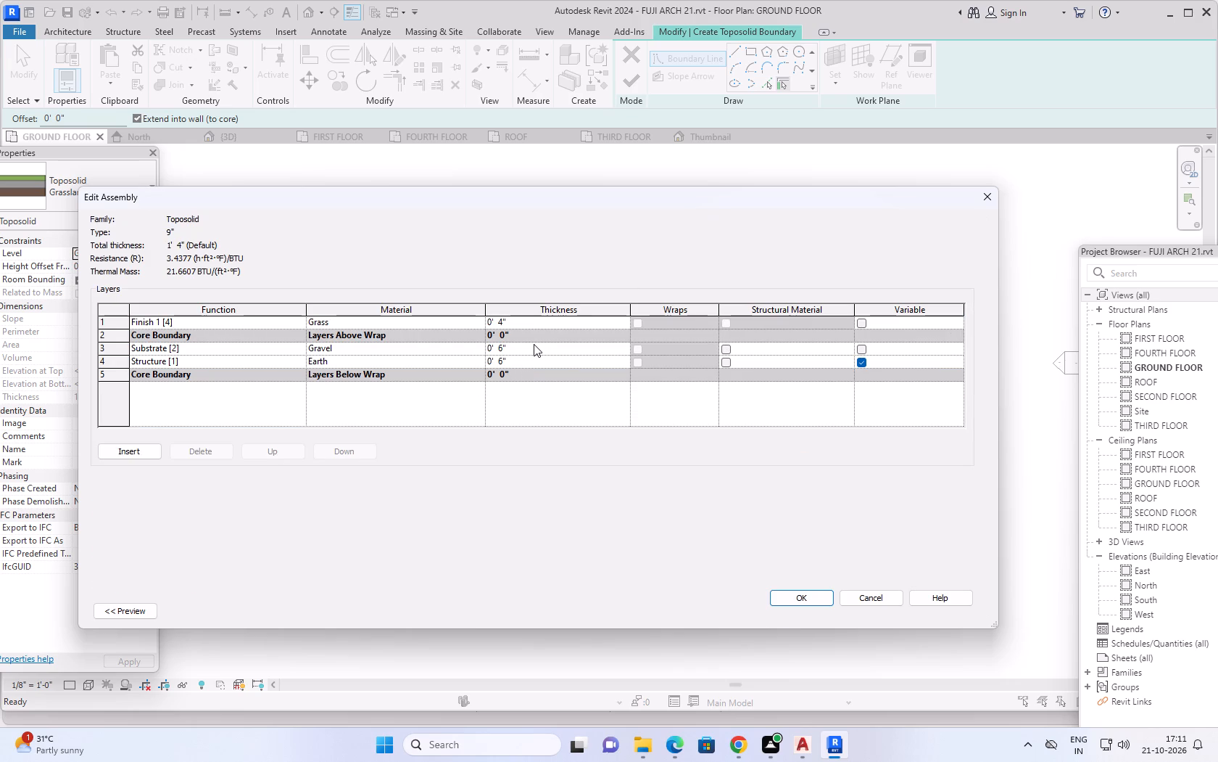
left_click(523, 361)
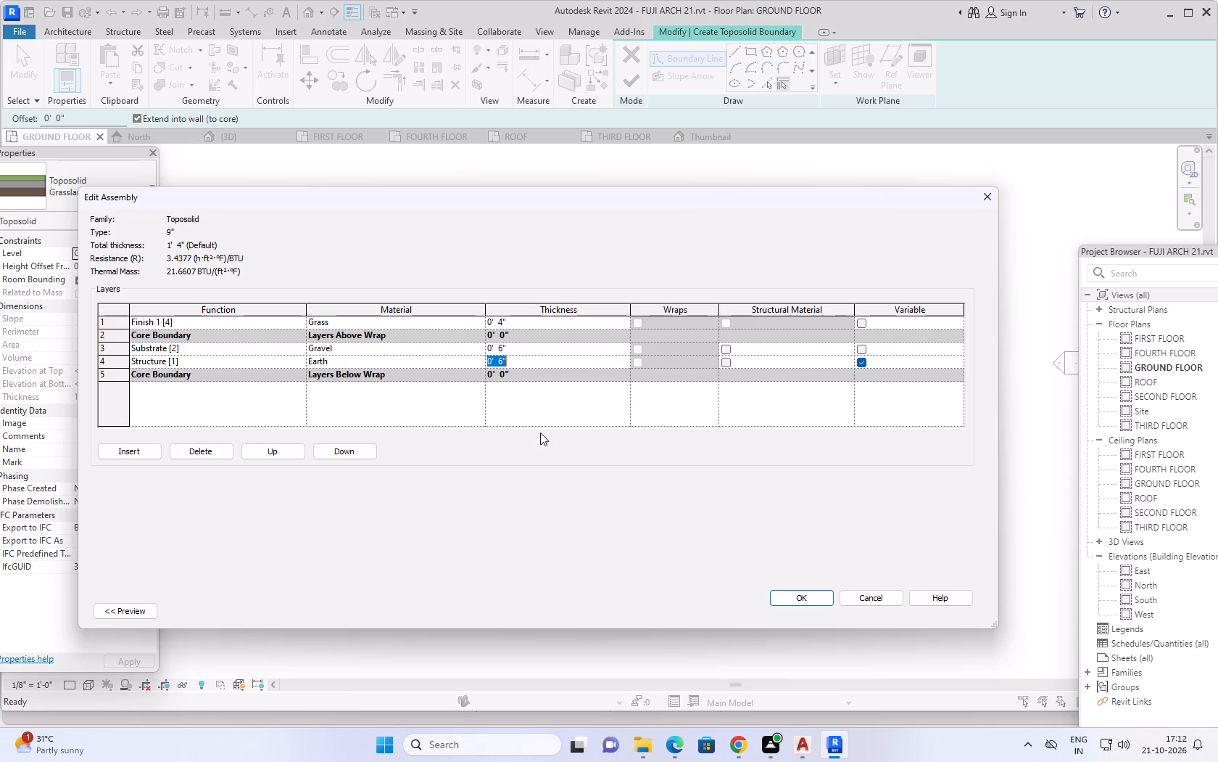
type("4\"")
left_click(536, 343)
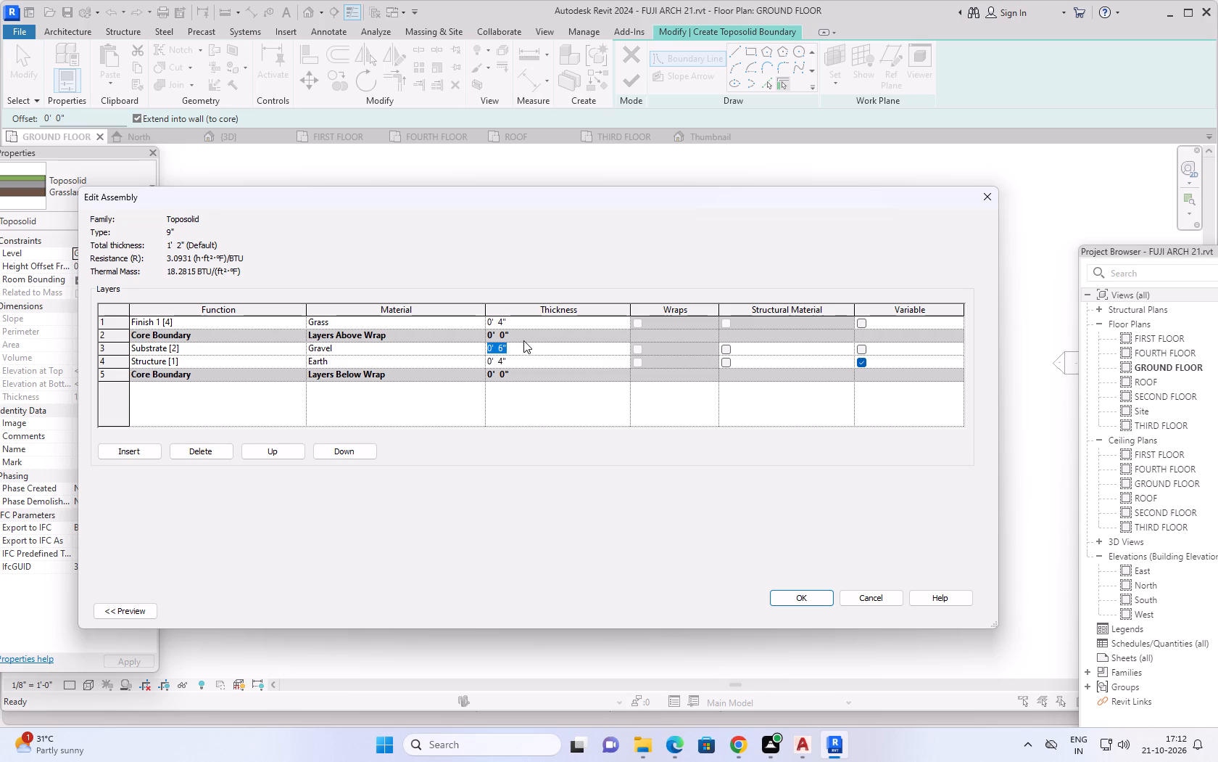
key("4")
key("shift+quotedbl")
left_click(558, 321)
type("2\"")
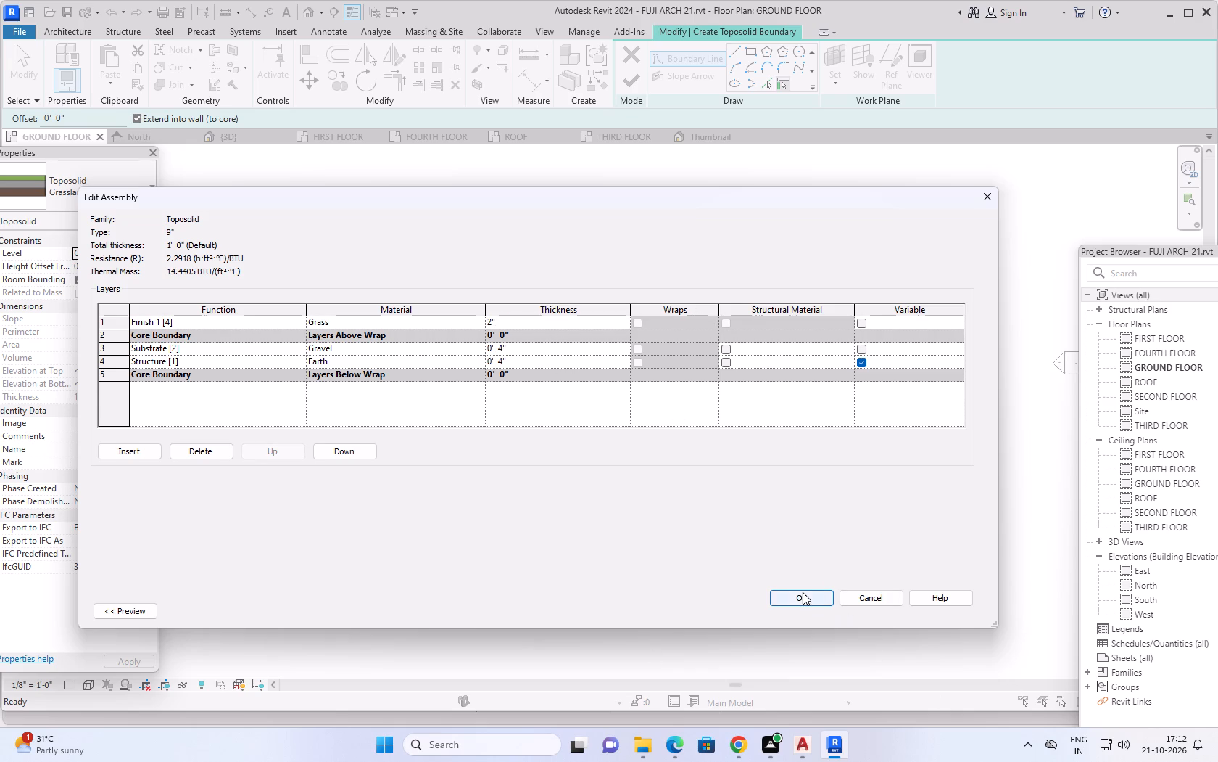
left_click(803, 592)
left_click(947, 613)
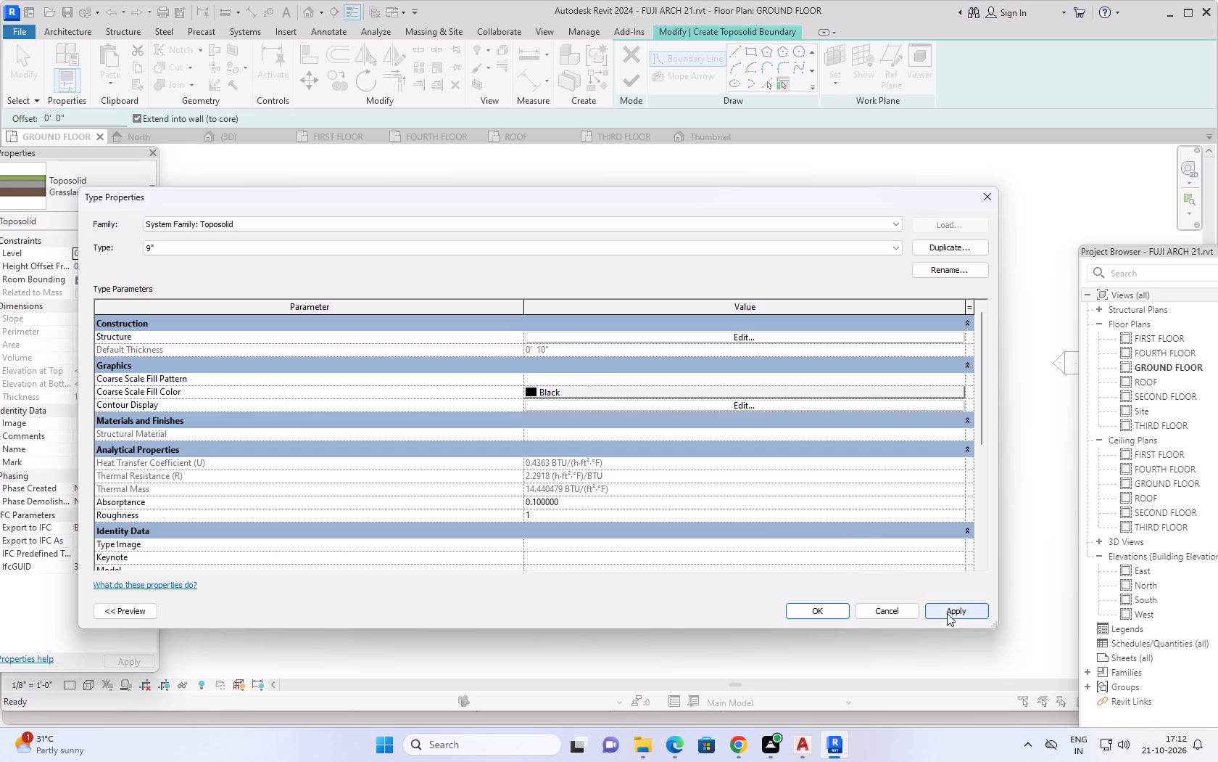
left_click(808, 609)
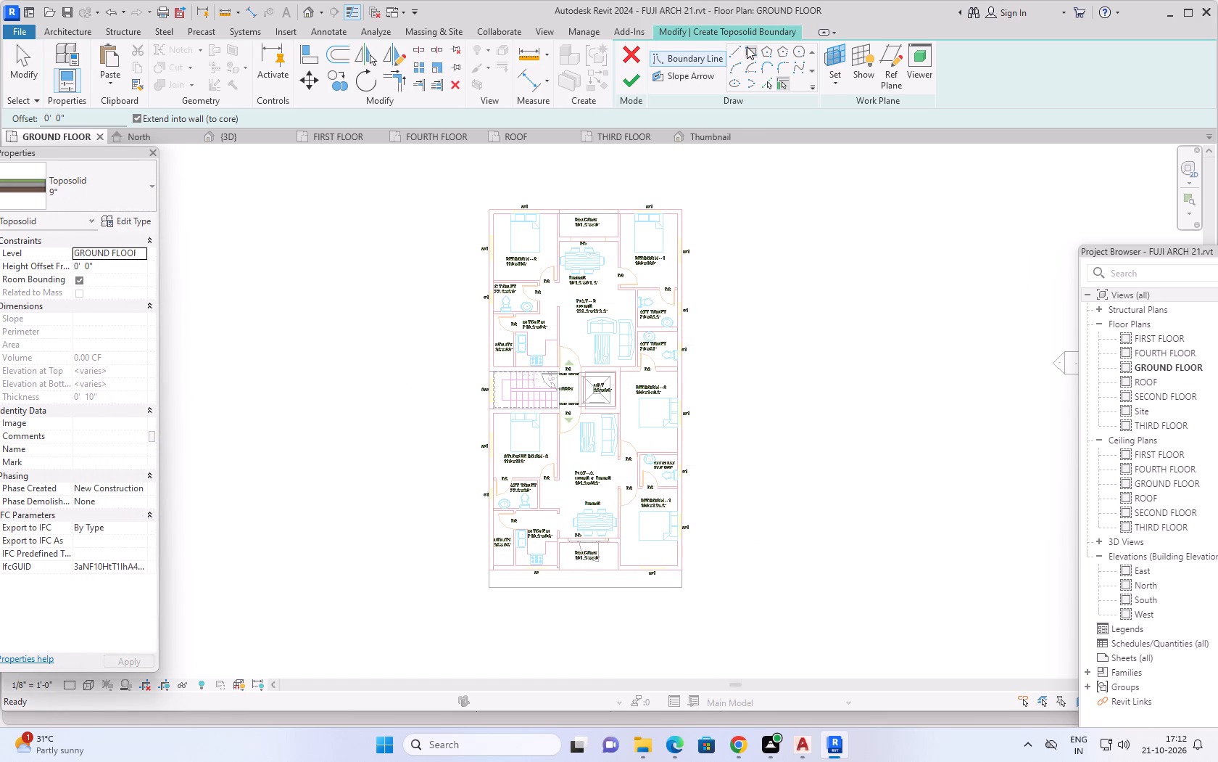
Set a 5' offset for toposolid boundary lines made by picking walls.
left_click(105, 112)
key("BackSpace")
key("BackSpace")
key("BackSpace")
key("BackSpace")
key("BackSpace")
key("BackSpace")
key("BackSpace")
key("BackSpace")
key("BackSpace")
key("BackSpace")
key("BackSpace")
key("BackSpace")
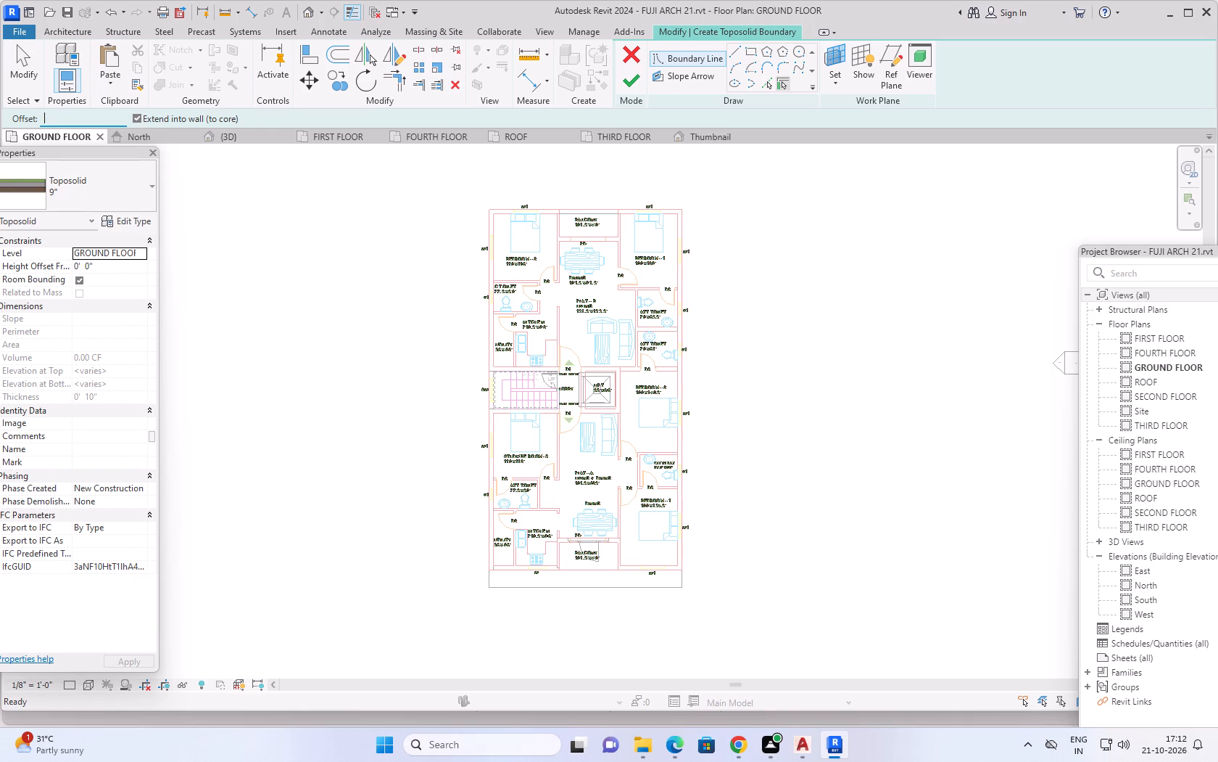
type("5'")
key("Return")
Sketch a rectangular toposolid boundary offset 5' outward, from Flat-B Bedroom-2's outer corner to the slab extension's corner beside Flat-A Bedroom-1, about 75' 4" long.
left_click(753, 50)
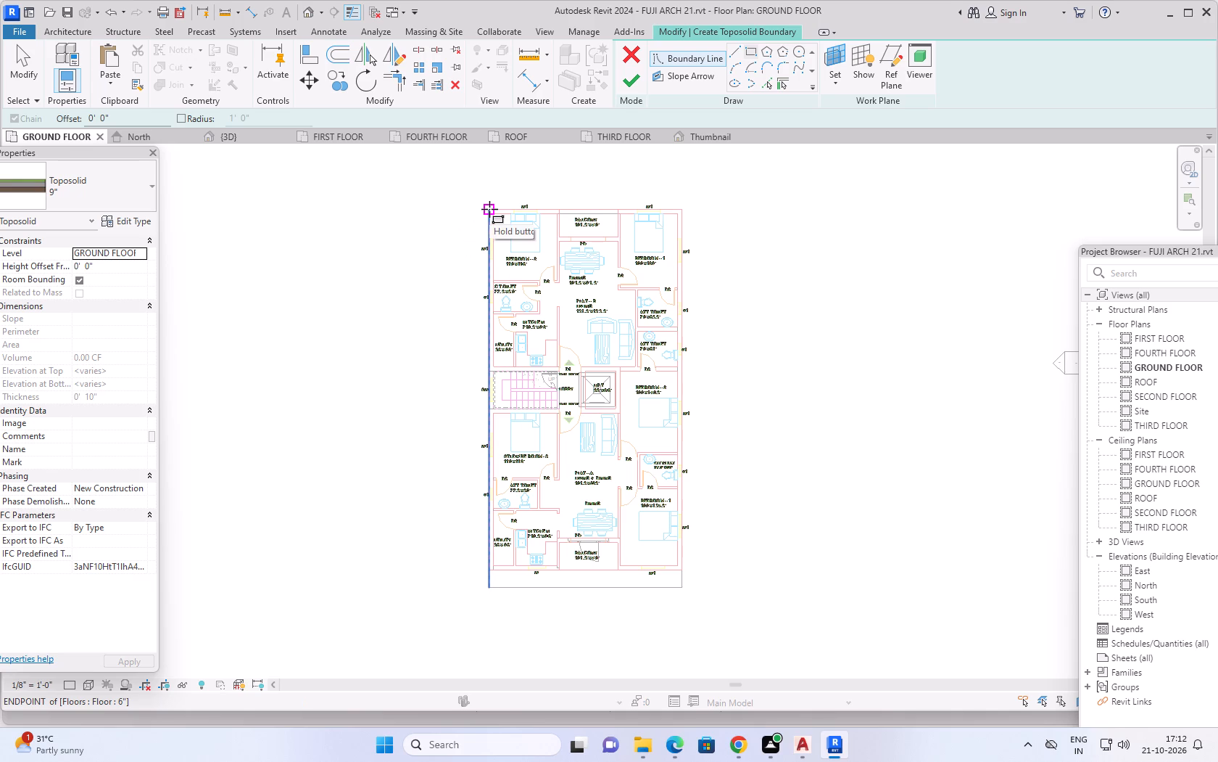
scroll(489, 209, "up", 2)
left_click(135, 118)
key("BackSpace")
key("BackSpace")
key("BackSpace")
key("BackSpace")
key("BackSpace")
key("BackSpace")
key("BackSpace")
key("BackSpace")
key("BackSpace")
key("BackSpace")
key("BackSpace")
key("BackSpace")
key("BackSpace")
key("BackSpace")
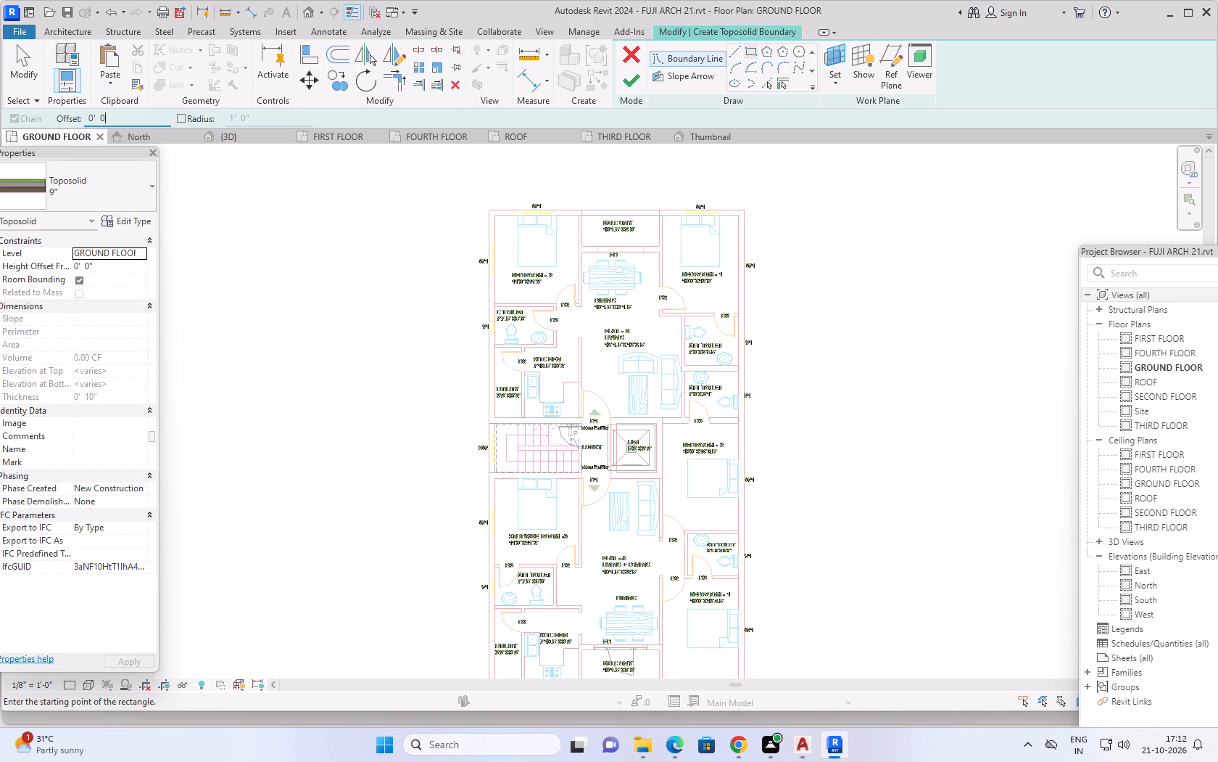
type("5'")
key("Return")
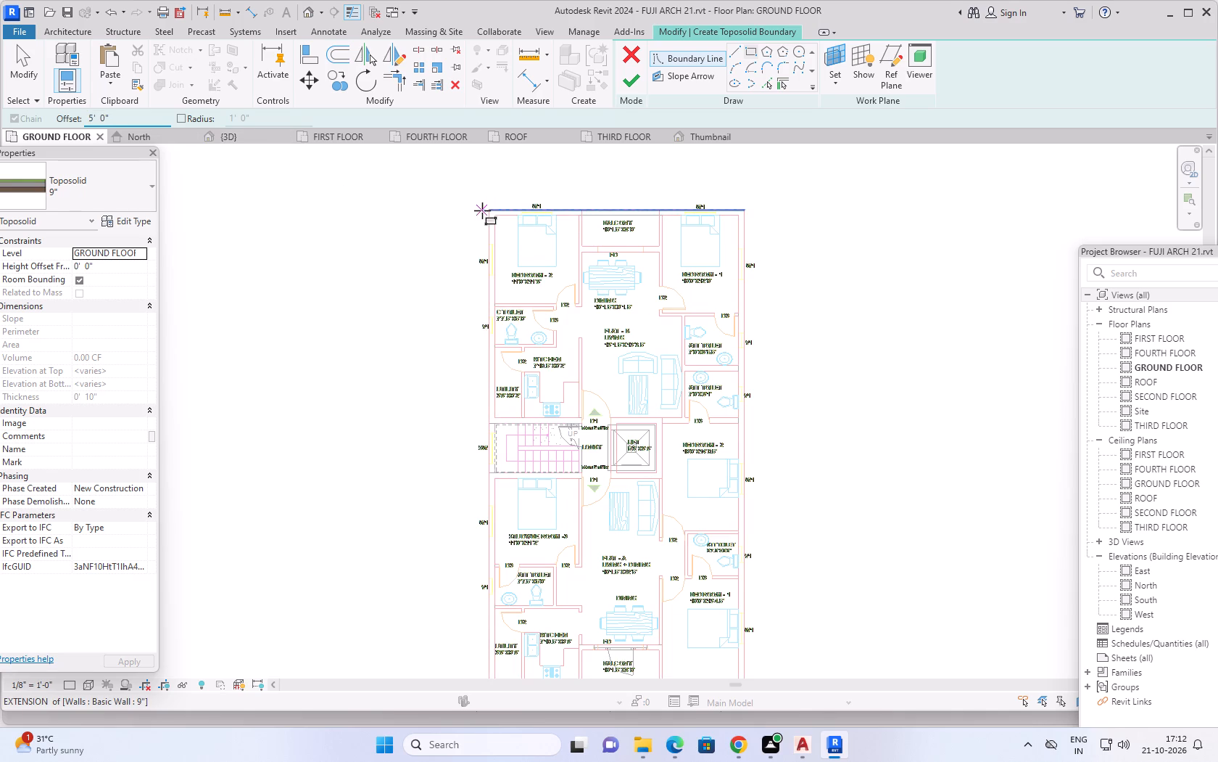
left_click(488, 208)
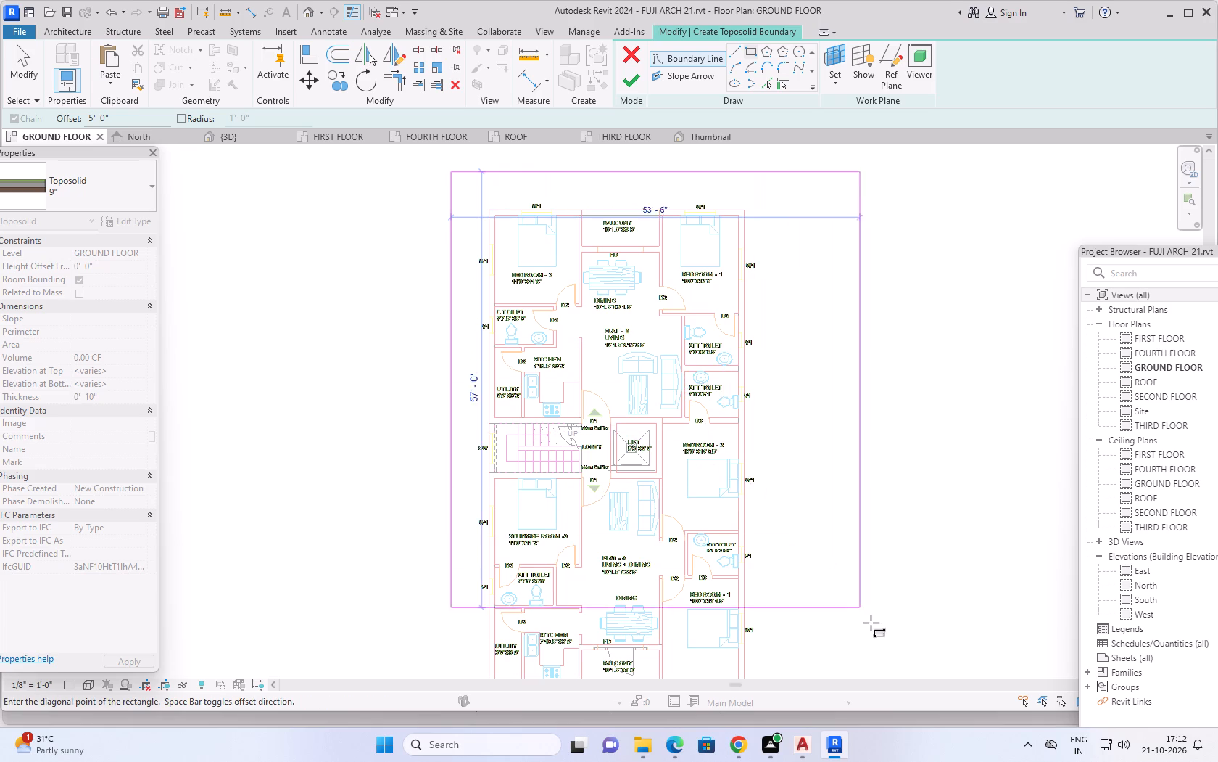
scroll(833, 626, "down", 3)
middle_click_drag(821, 607, 780, 444)
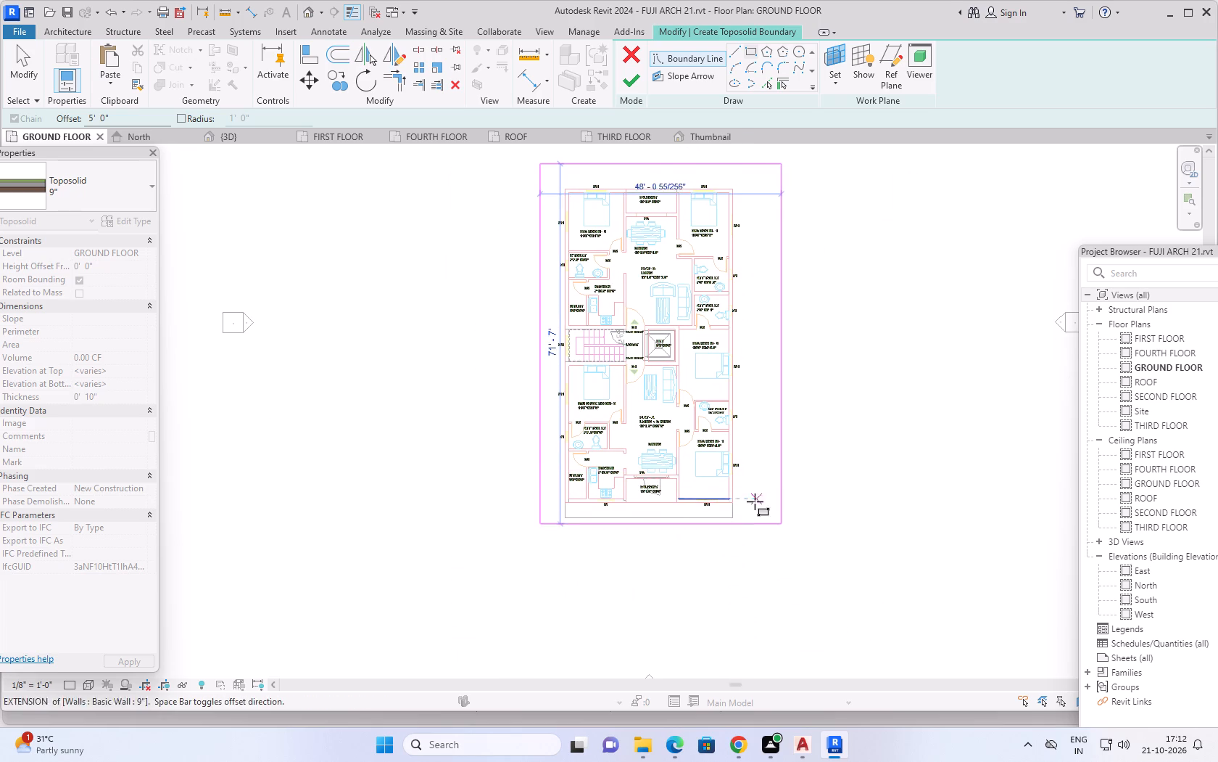
scroll(737, 518, "up", 4)
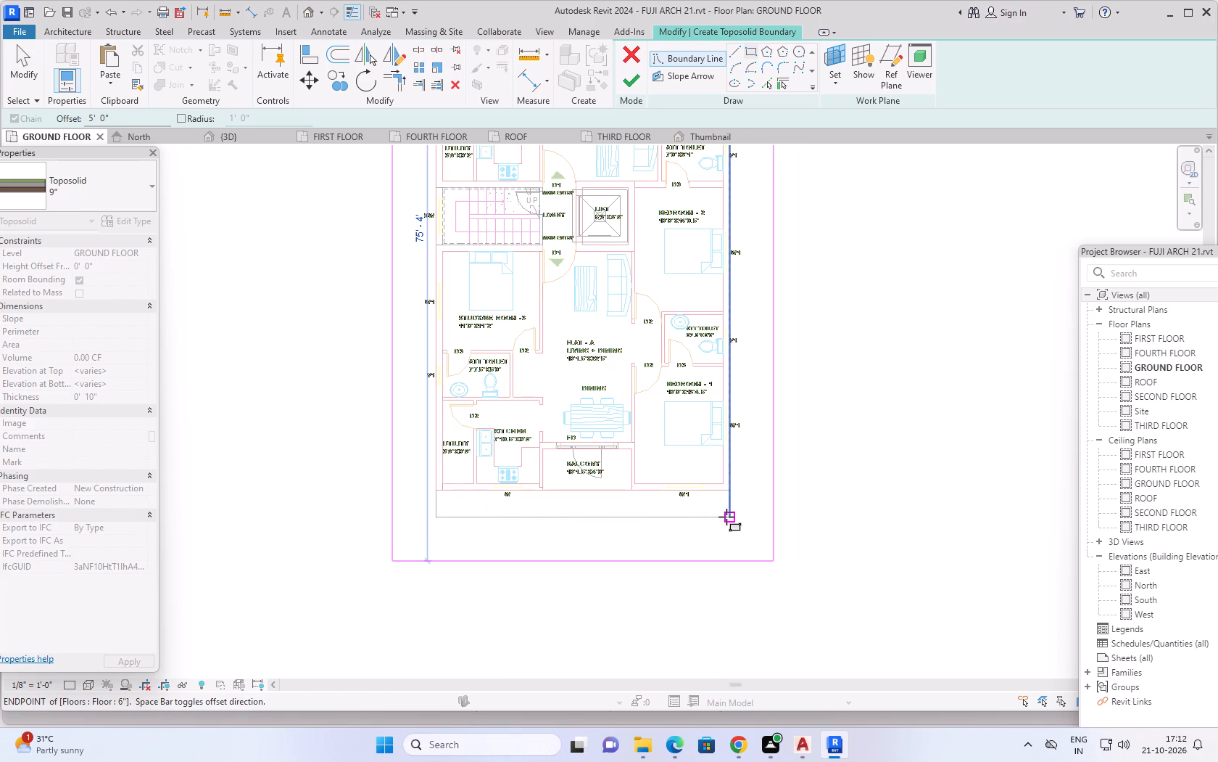
left_click(726, 517)
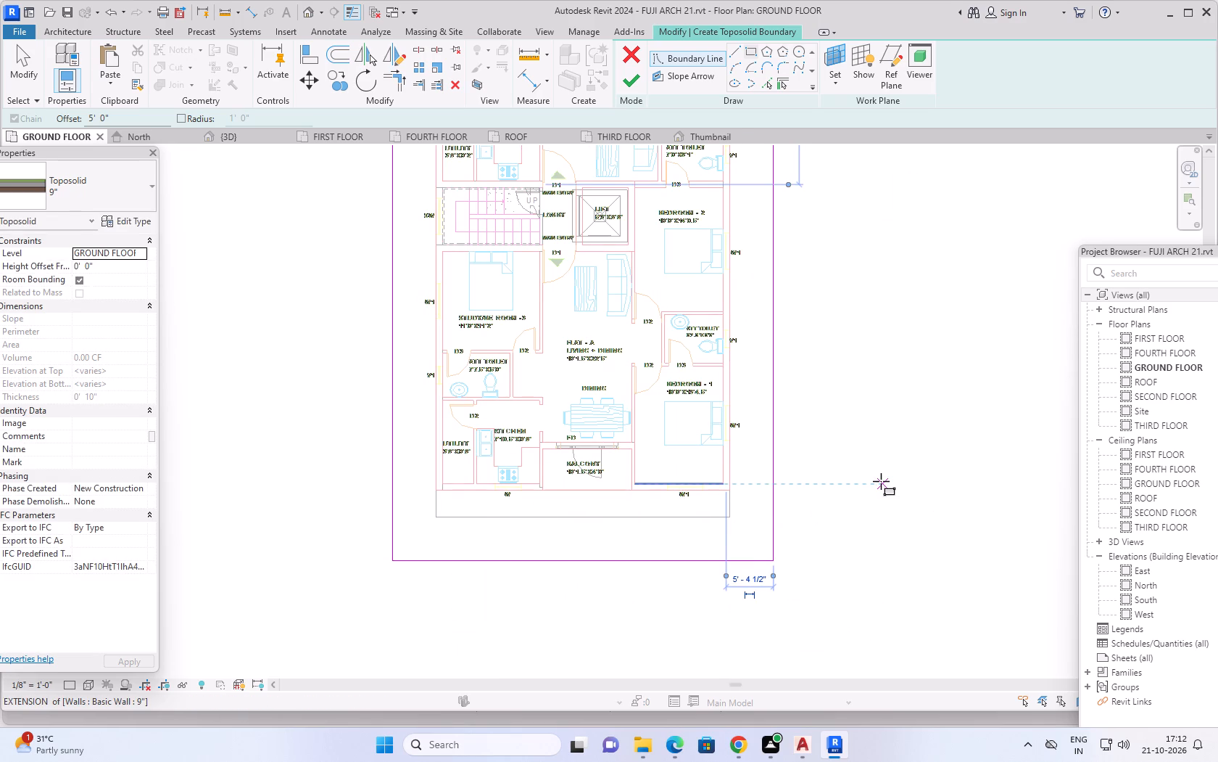
Set the toposolid's height offset from the GROUND FLOOR level to -6" and finish its boundary sketch.
key("Escape")
key("Escape")
scroll(871, 483, "down", 2)
middle_click_drag(885, 398, 844, 422)
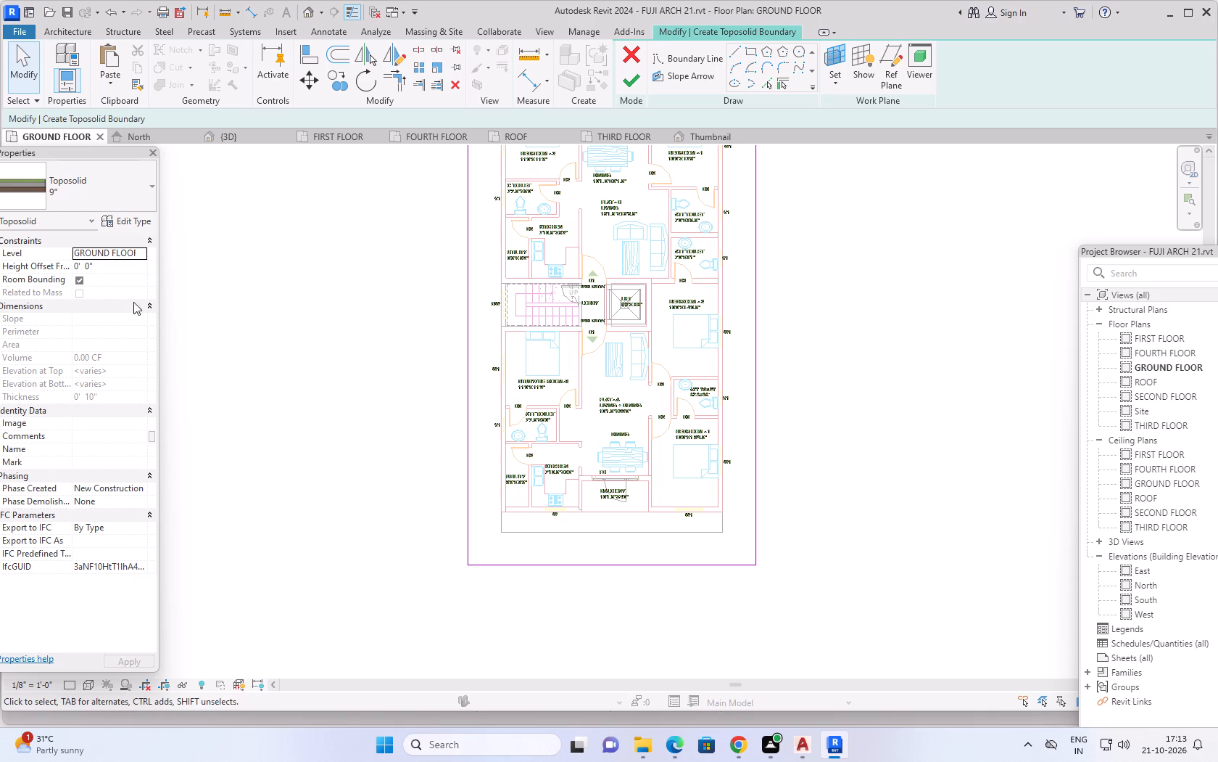
left_click(137, 265)
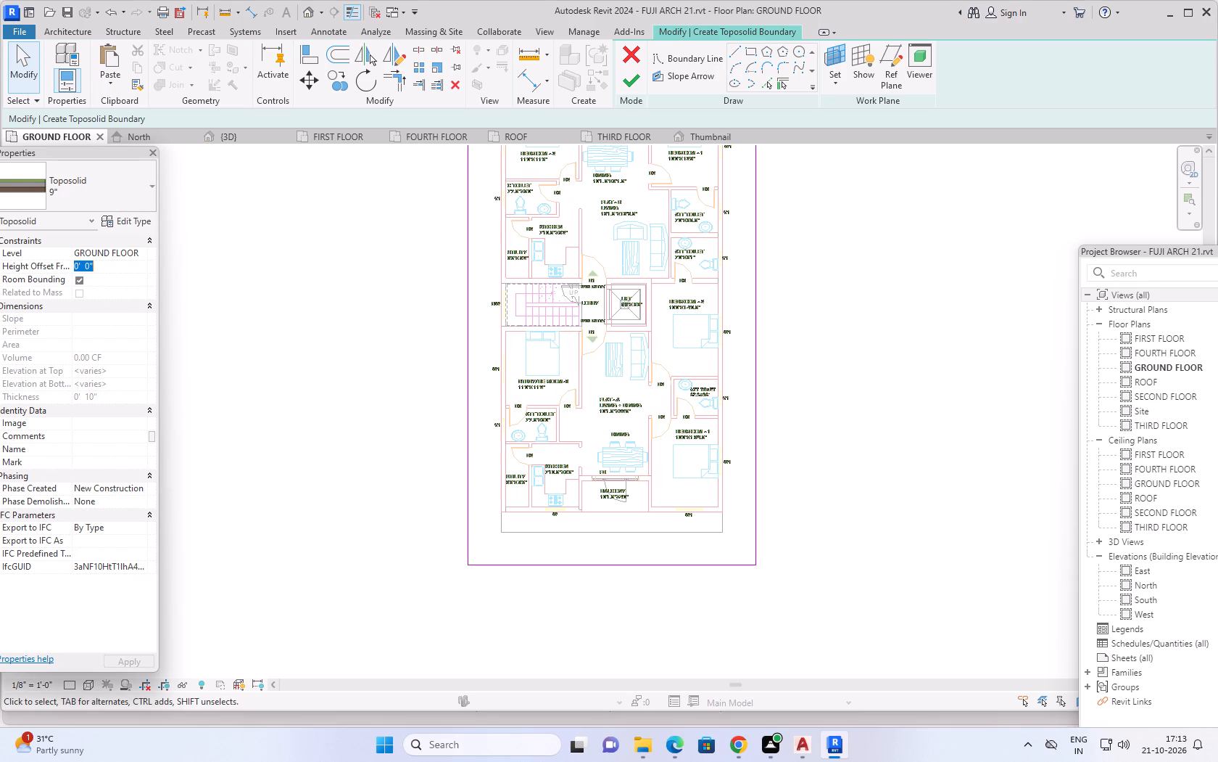
type("-6")
key("shift+quotedbl")
key("Return")
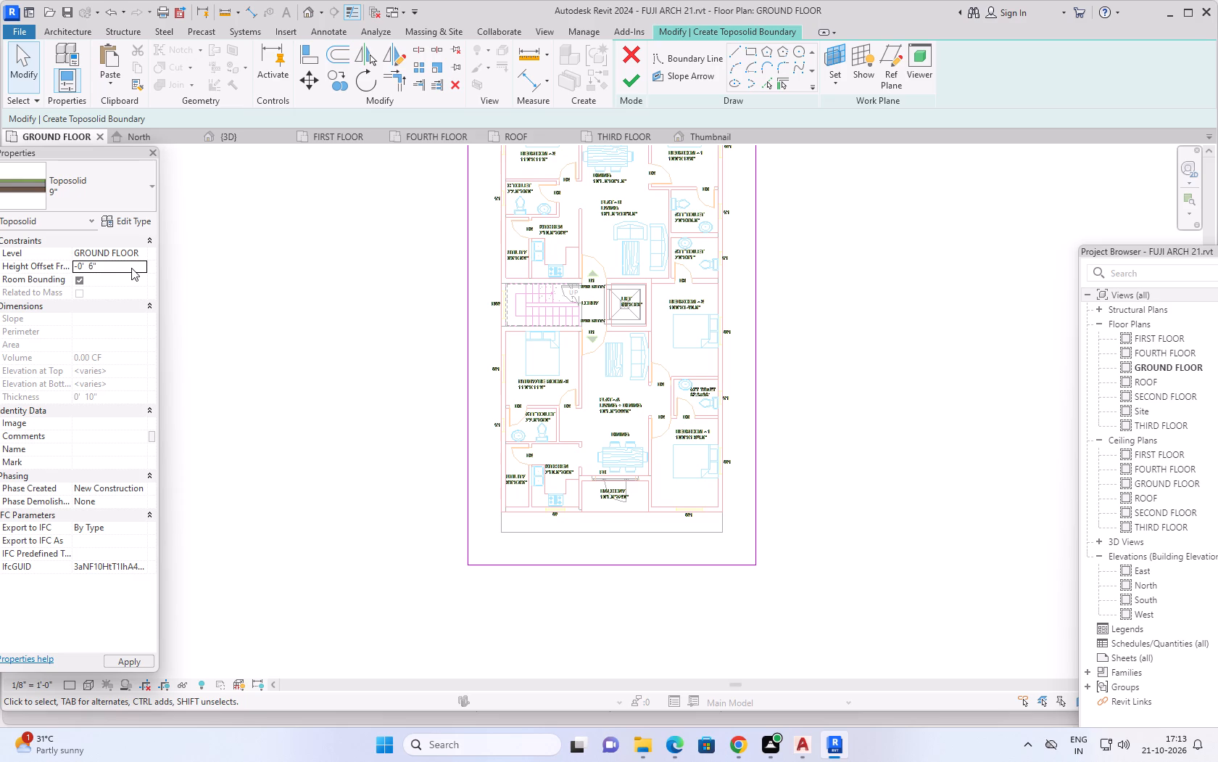
left_click(125, 654)
left_click(626, 81)
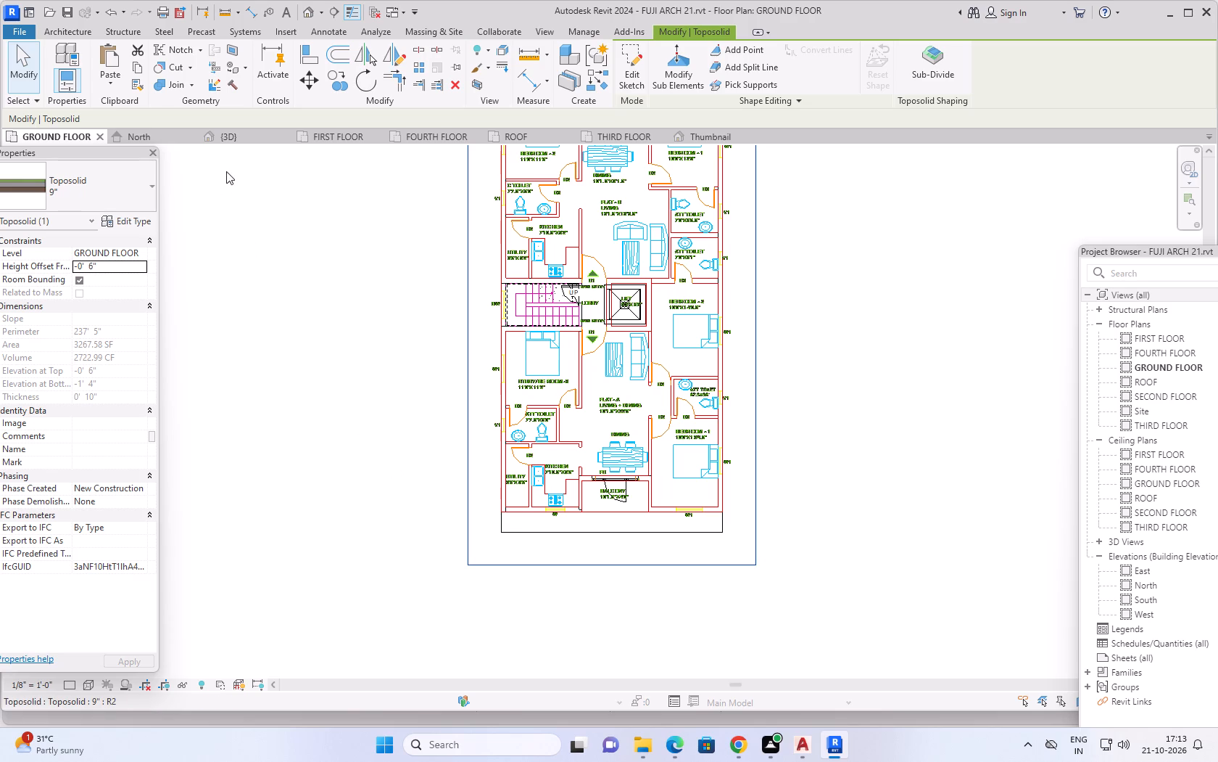
In the {3D} view, examine the toposolid around the building's base and front entrance from several angles.
left_click(231, 141)
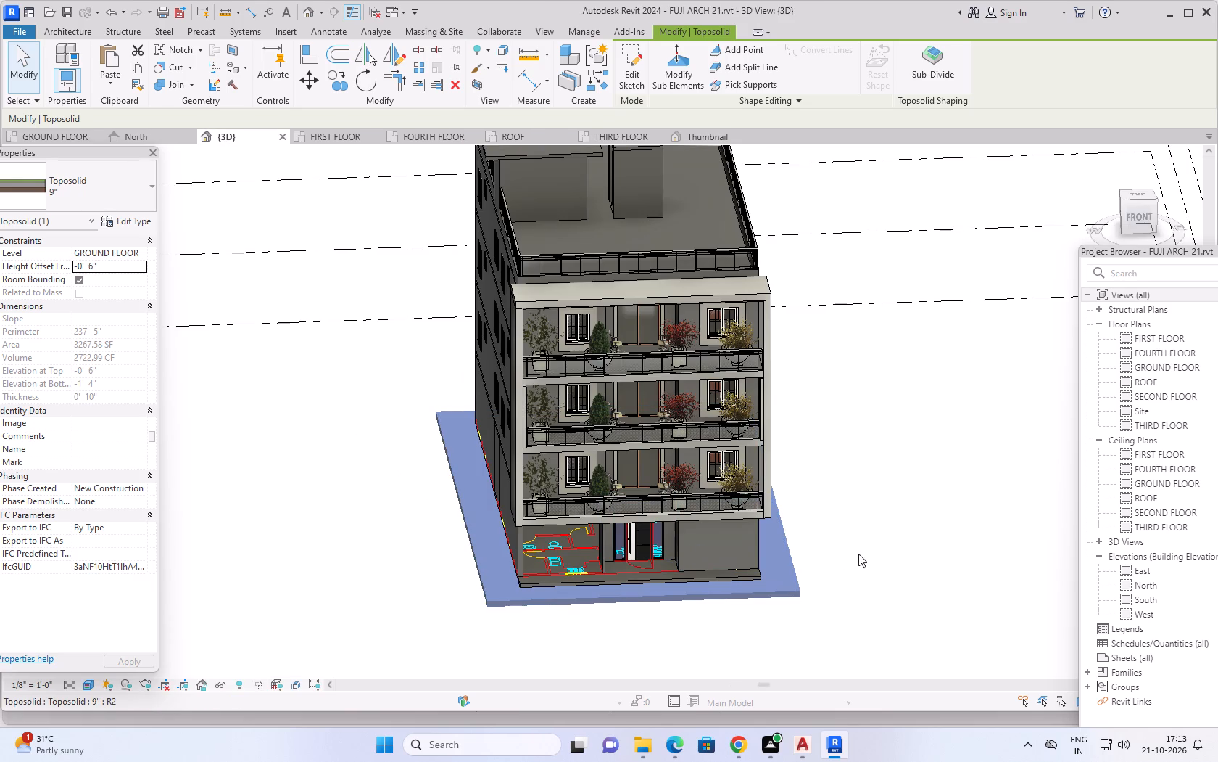
key("Escape")
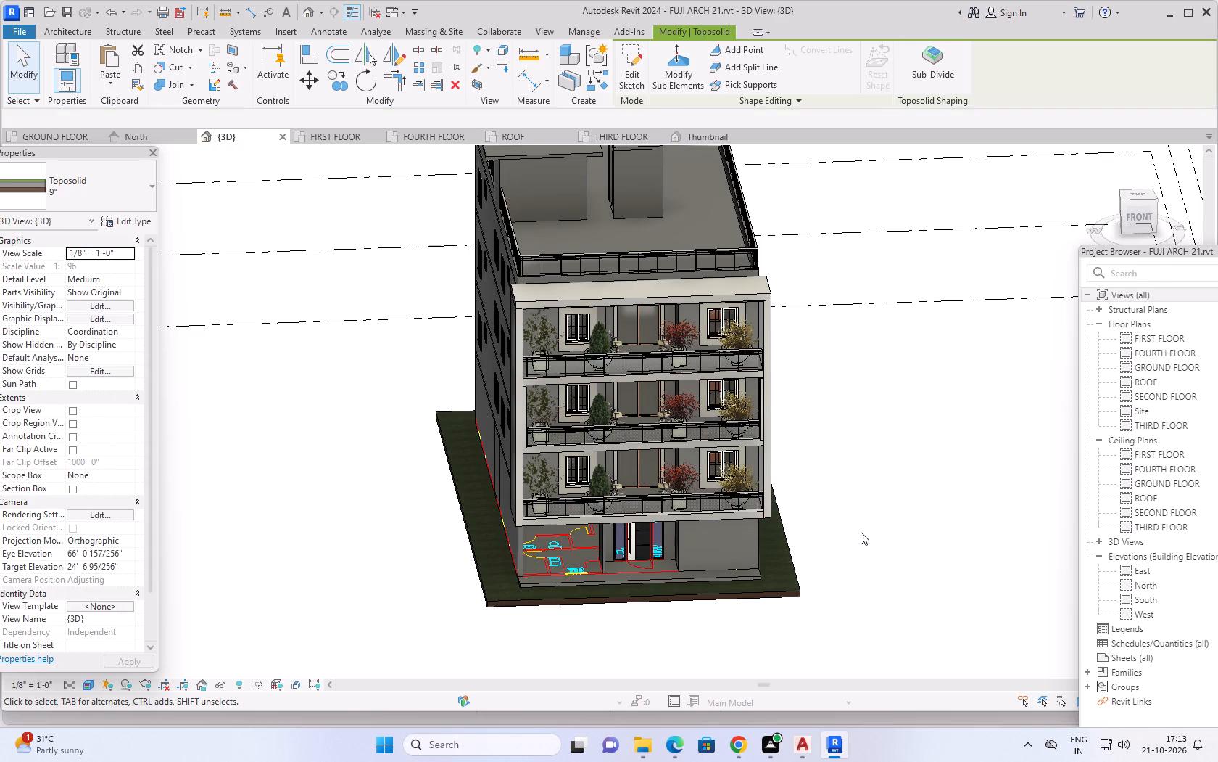
key("Escape")
key("Escape")
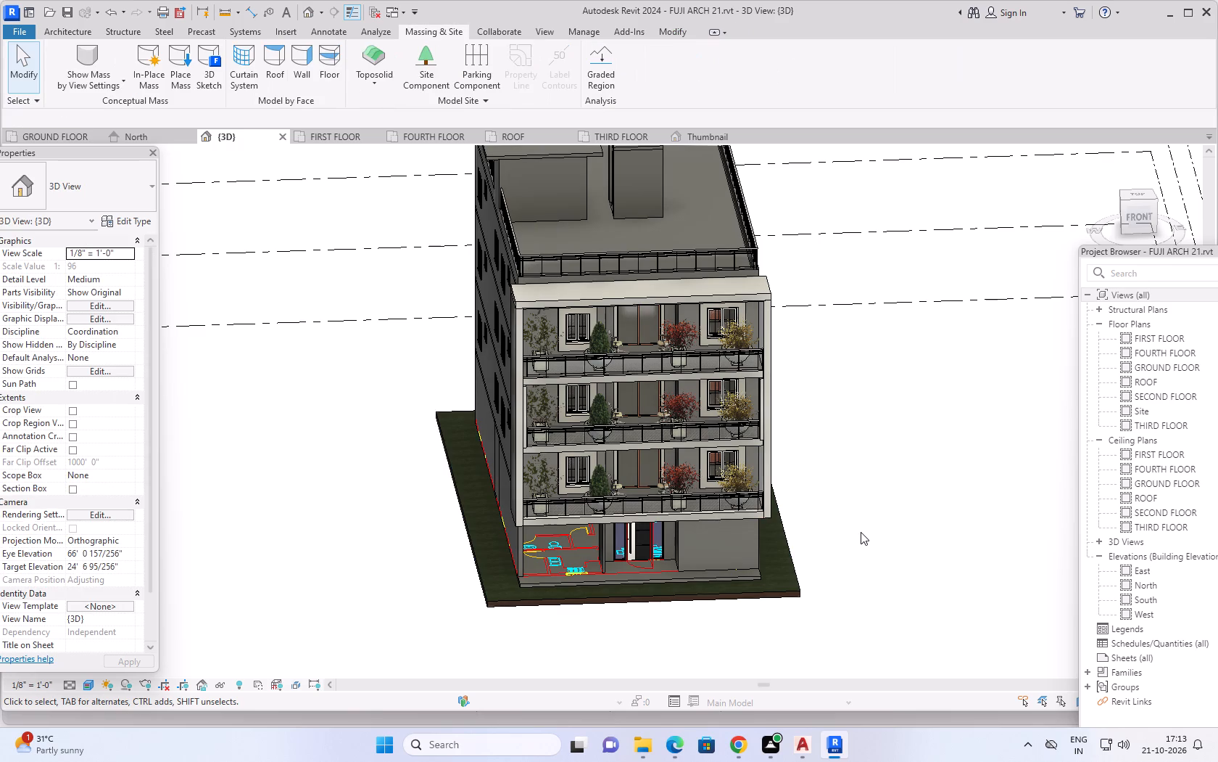
left_click(841, 534)
middle_click_drag(937, 512, 940, 455, "shift")
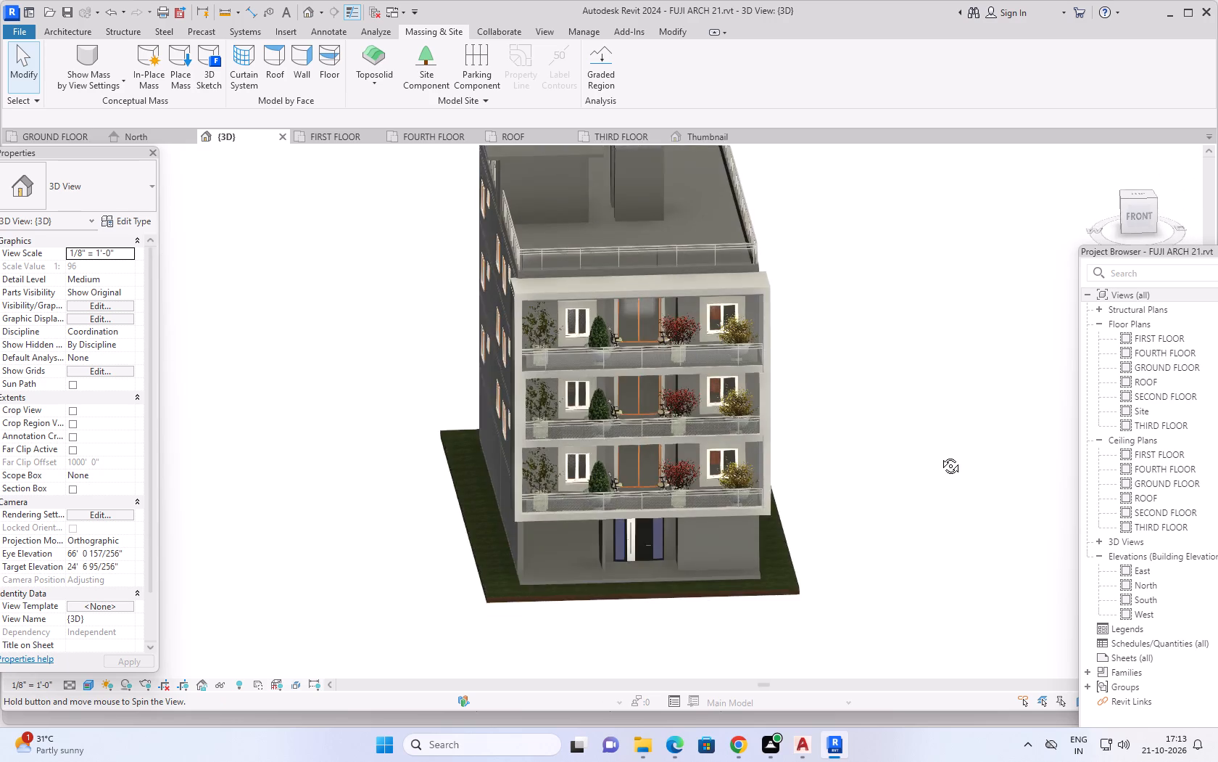
middle_click_drag(940, 455, 887, 432, "shift")
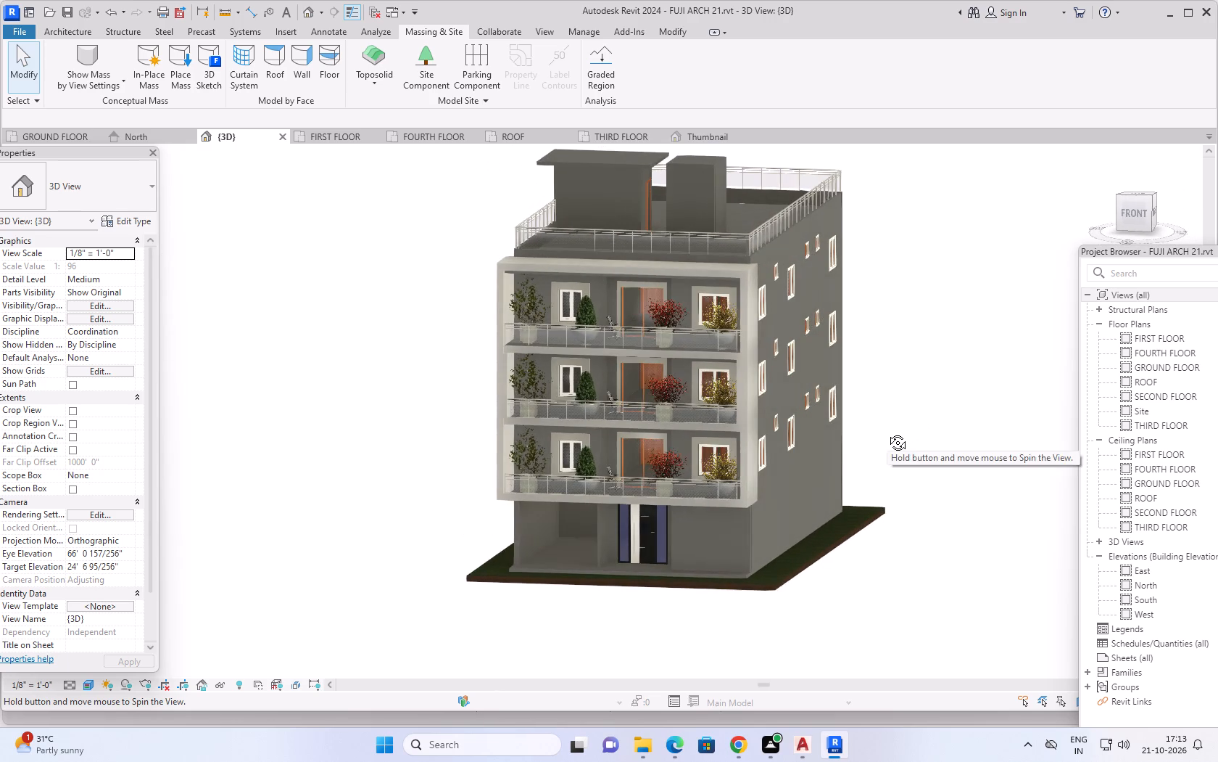
middle_click_drag(887, 432, 819, 451, "shift")
scroll(708, 598, "up", 3)
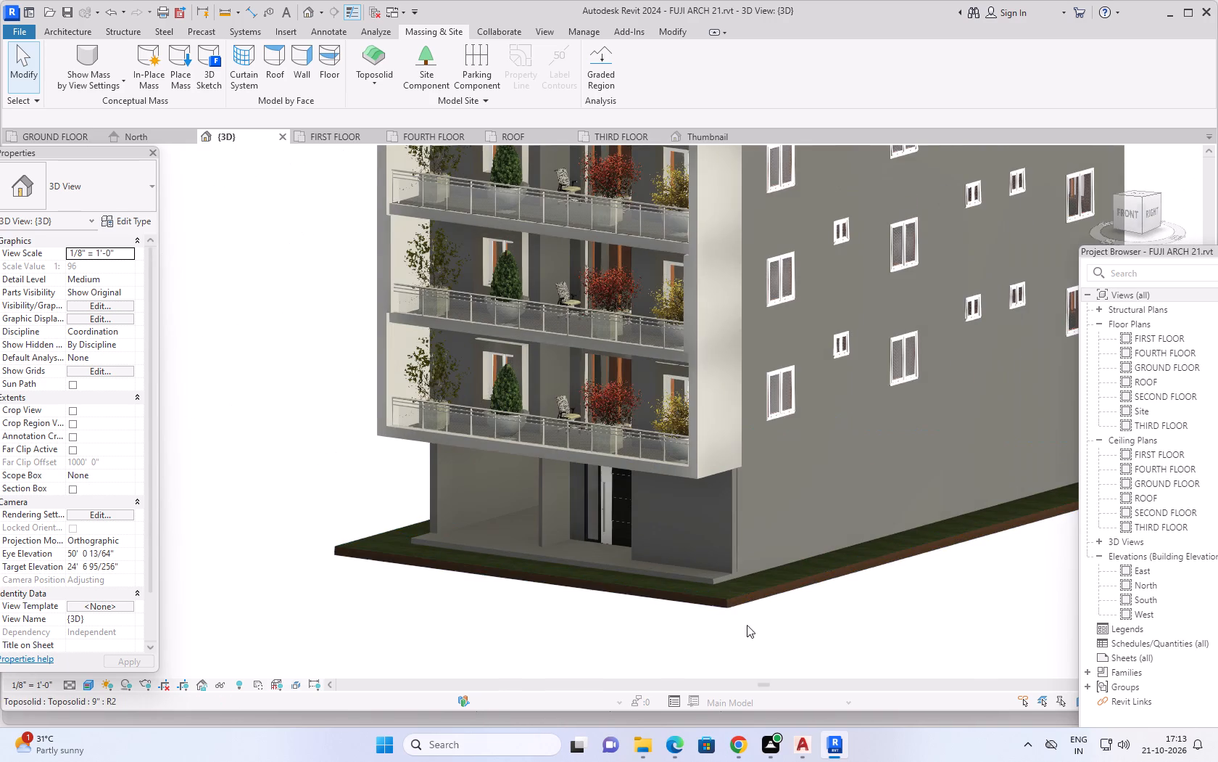
middle_click_drag(747, 619, 784, 534, "shift")
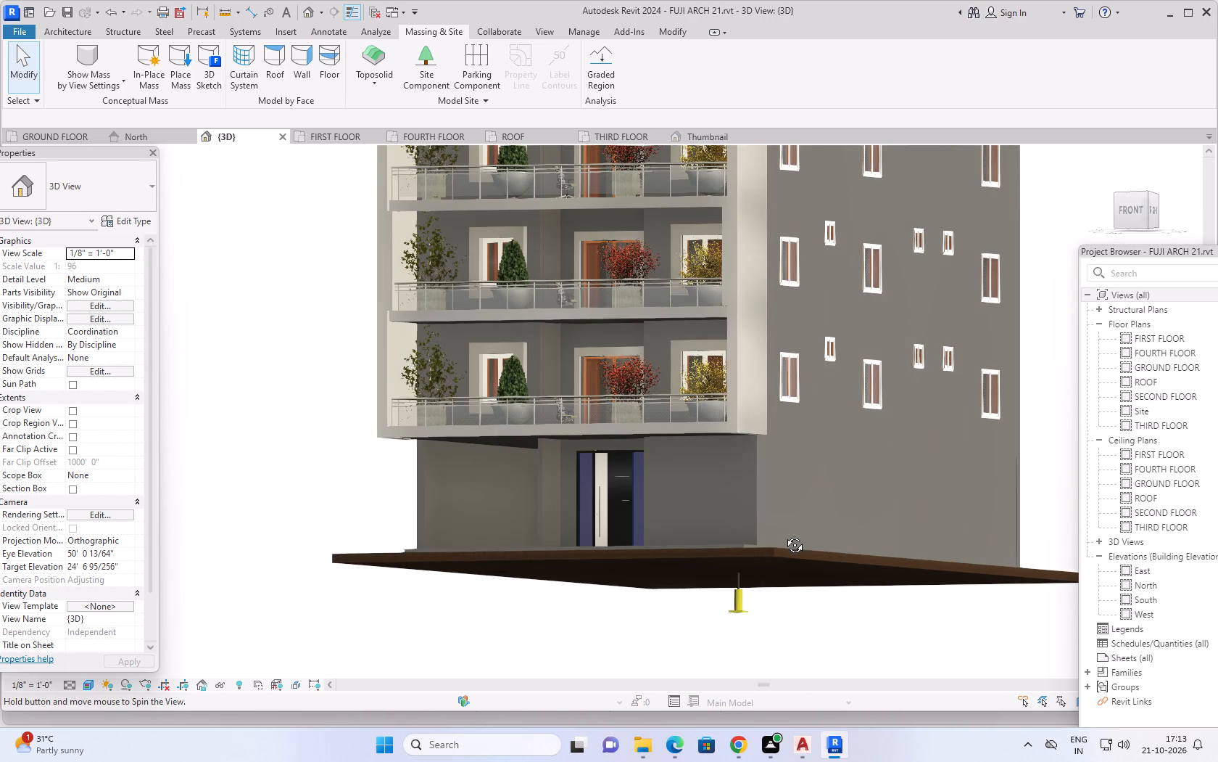
middle_click_drag(784, 534, 819, 613, "shift")
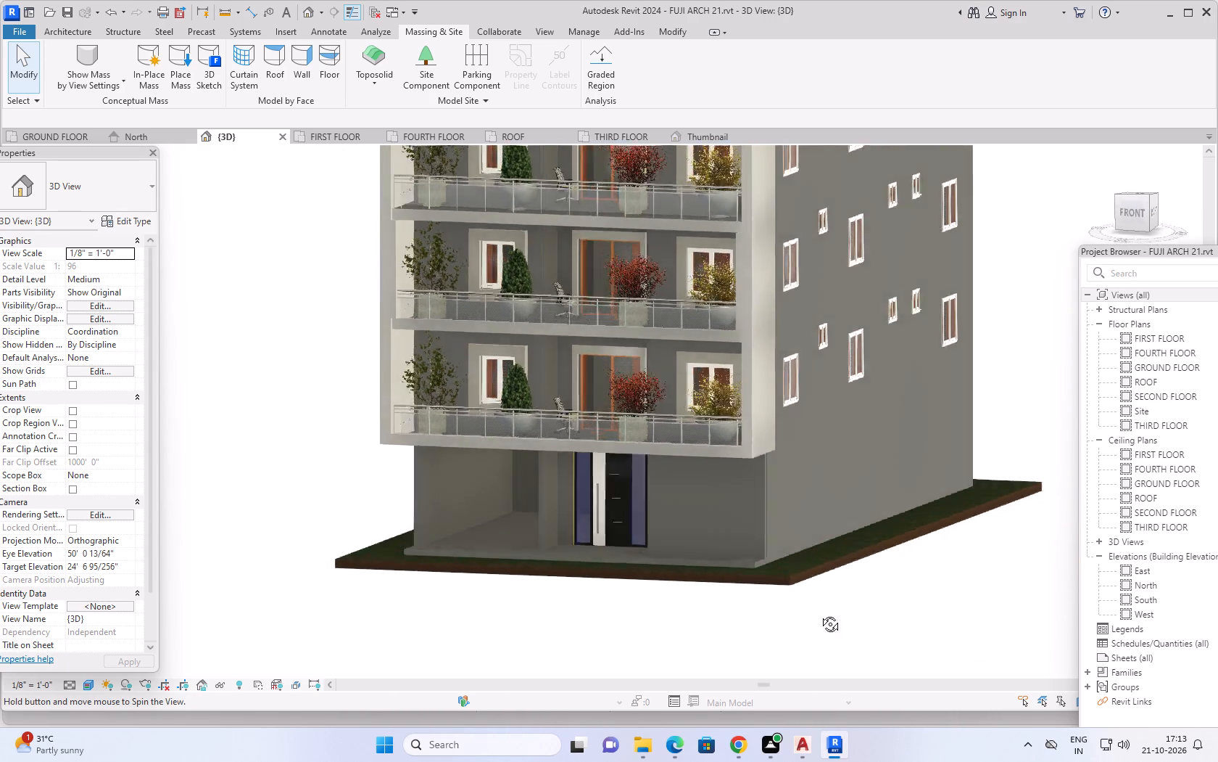
middle_click_drag(819, 613, 892, 642, "shift")
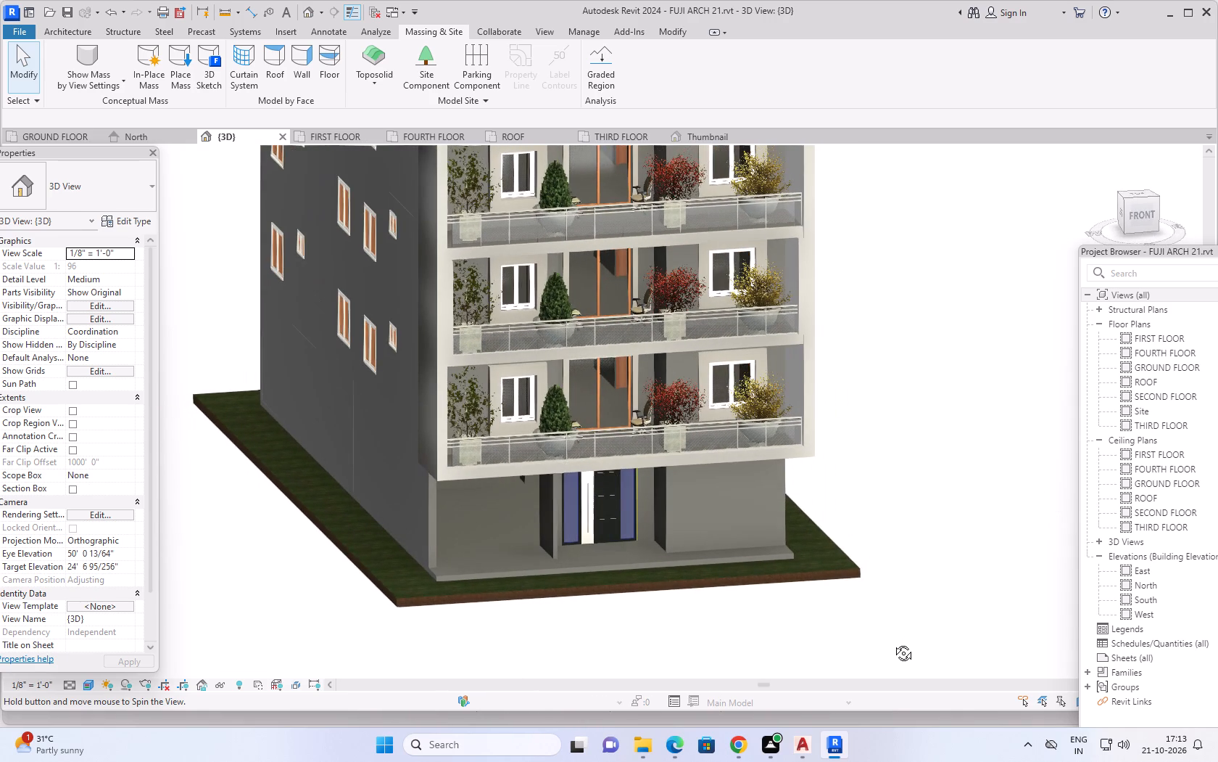
middle_click_drag(892, 642, 849, 644, "shift")
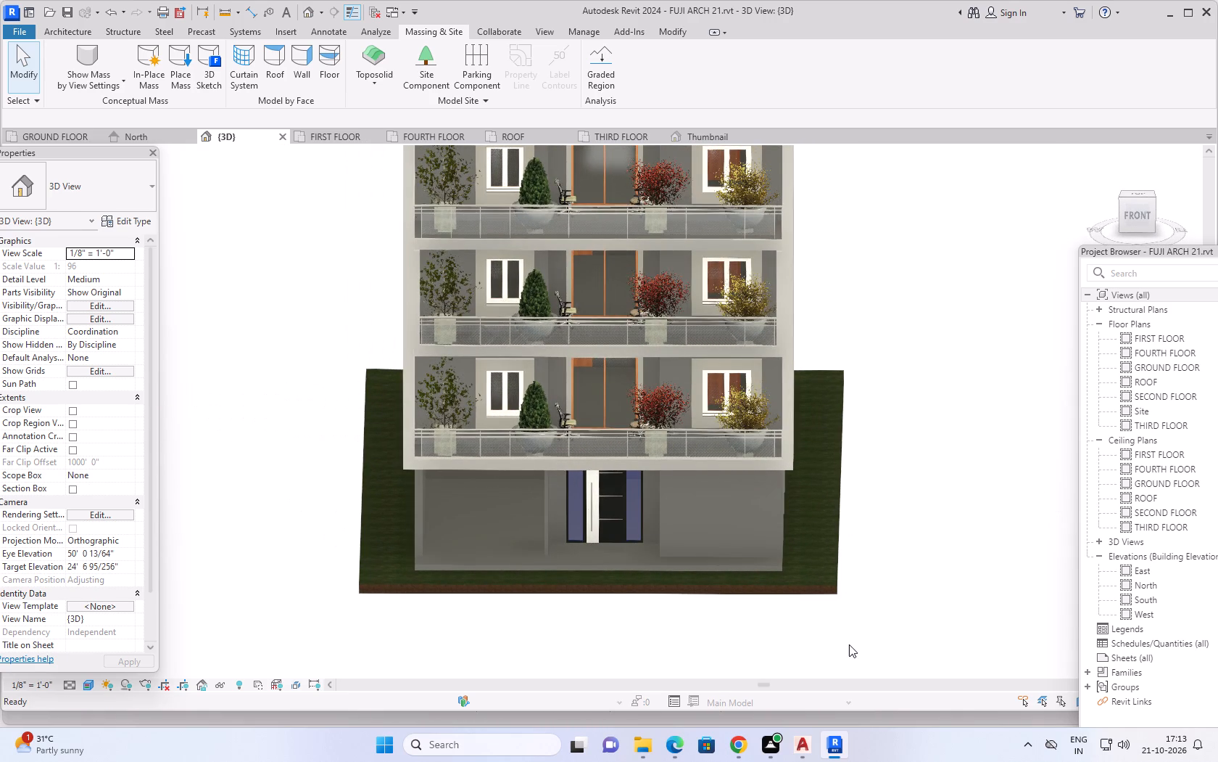
middle_click_drag(814, 625, 866, 575, "shift")
scroll(866, 575, "up", 1)
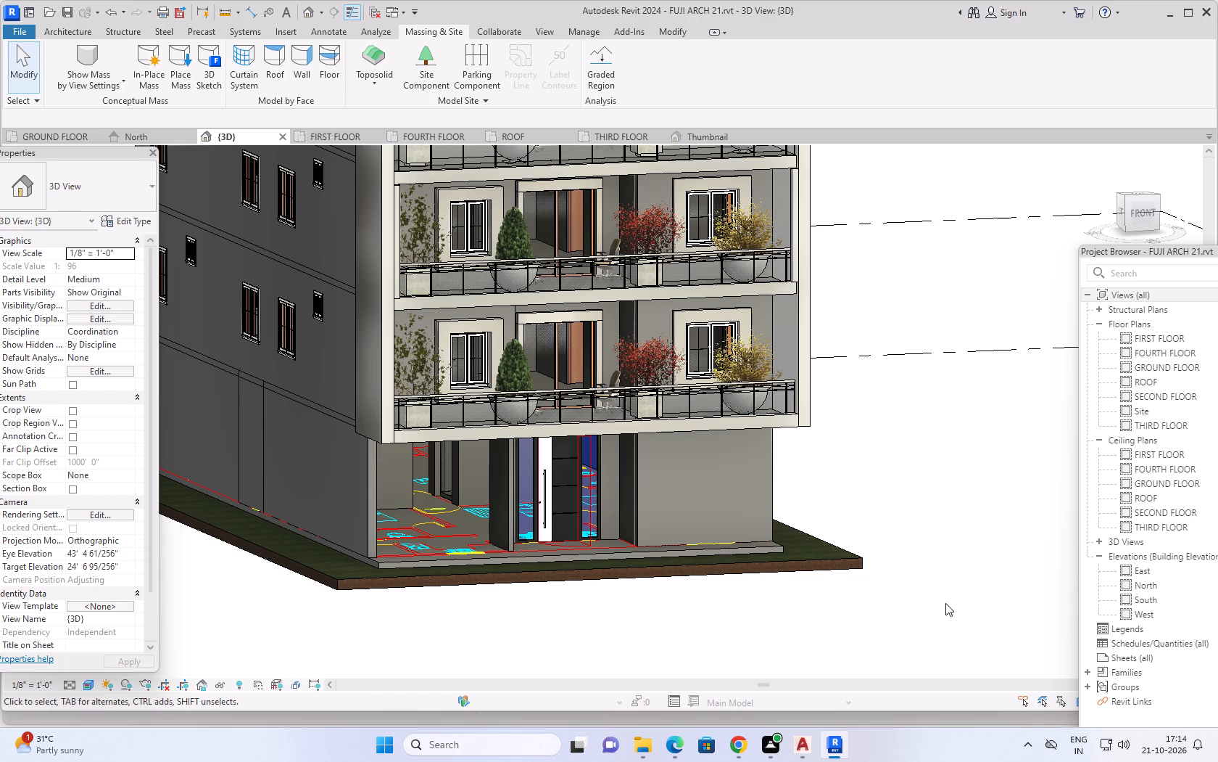
scroll(933, 553, "down", 1)
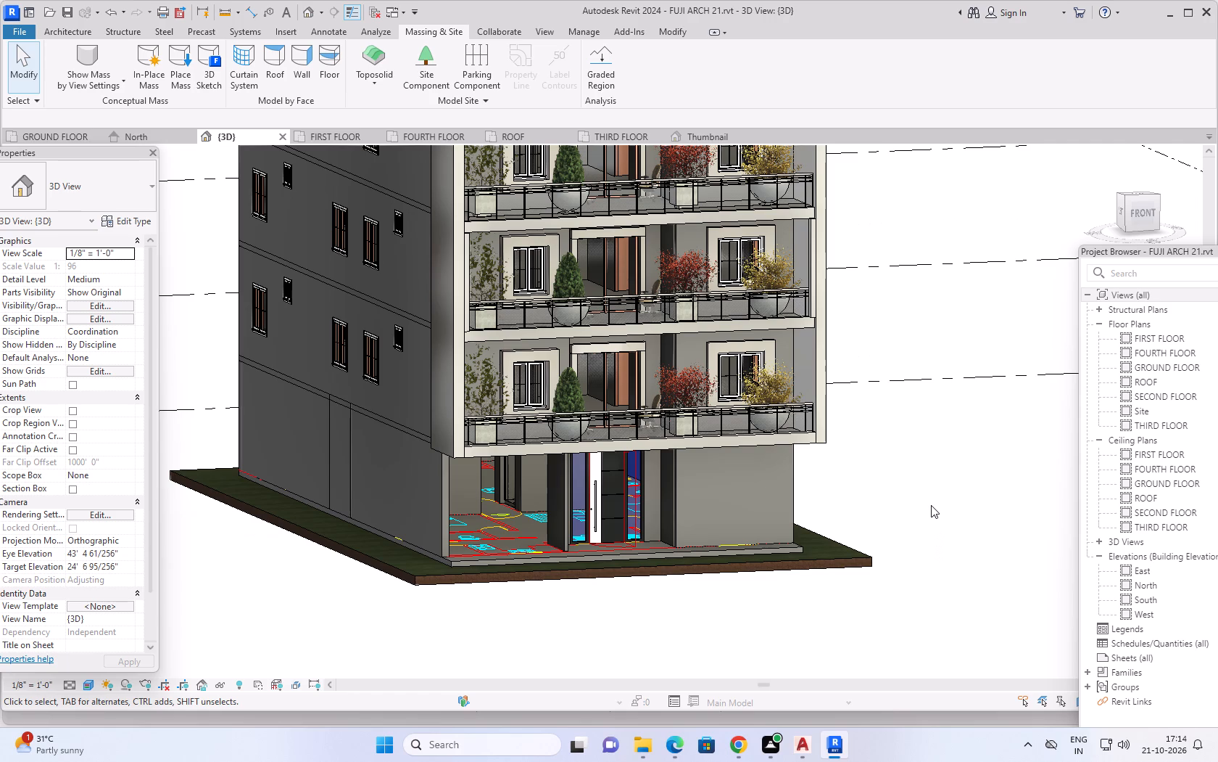
middle_click_drag(929, 488, 895, 536)
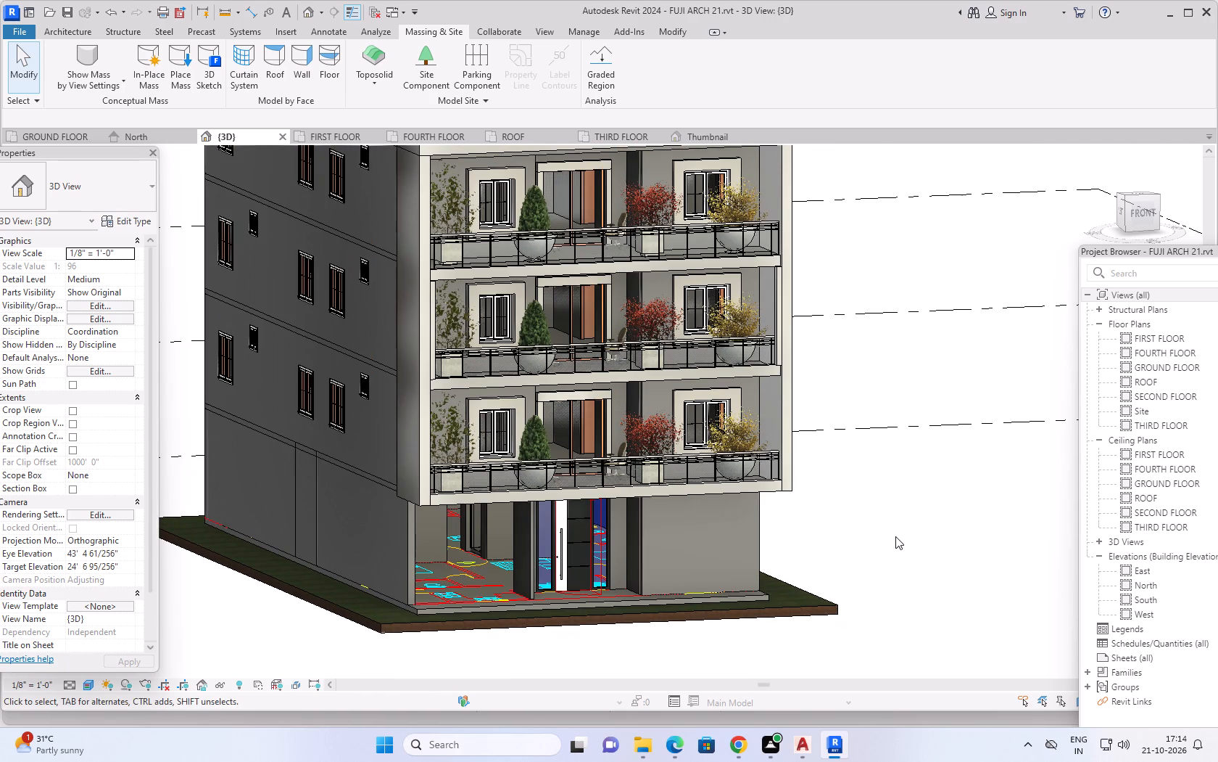
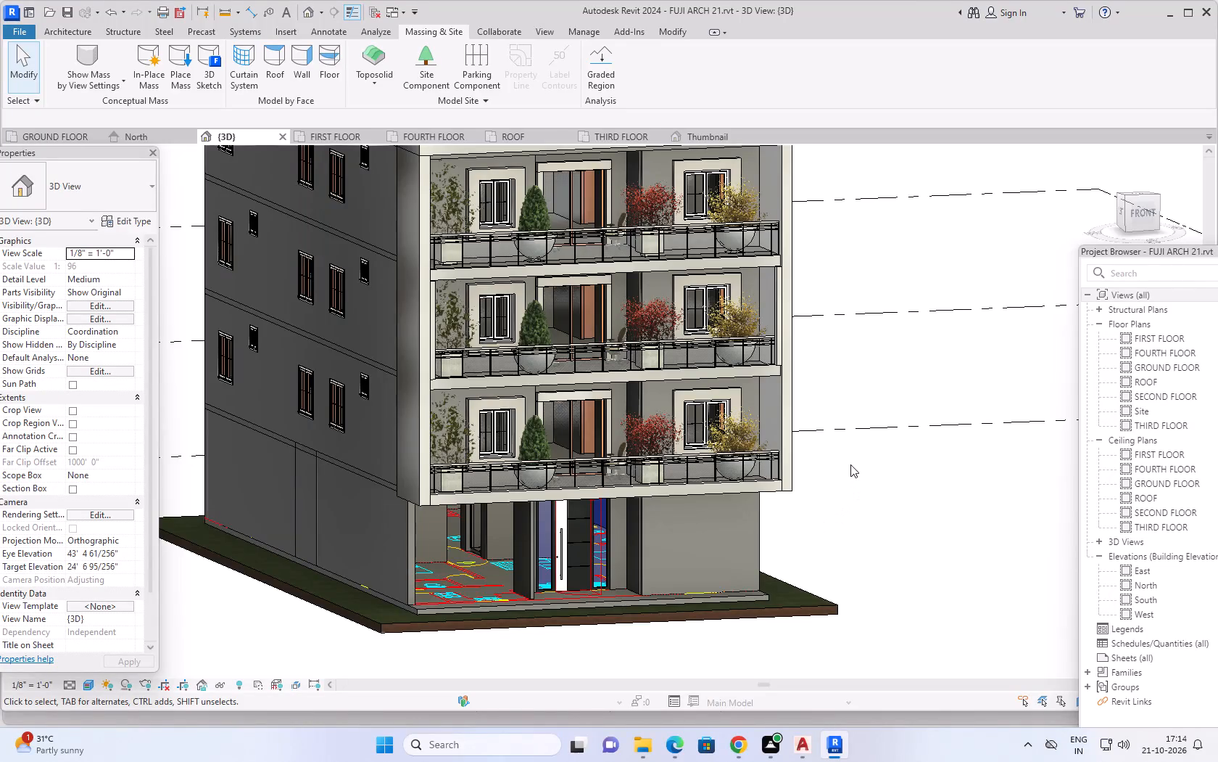
Examine the building's base, front slab and surrounding 9" toposolid in the {3D} view from several angles.
scroll(875, 451, "down", 3)
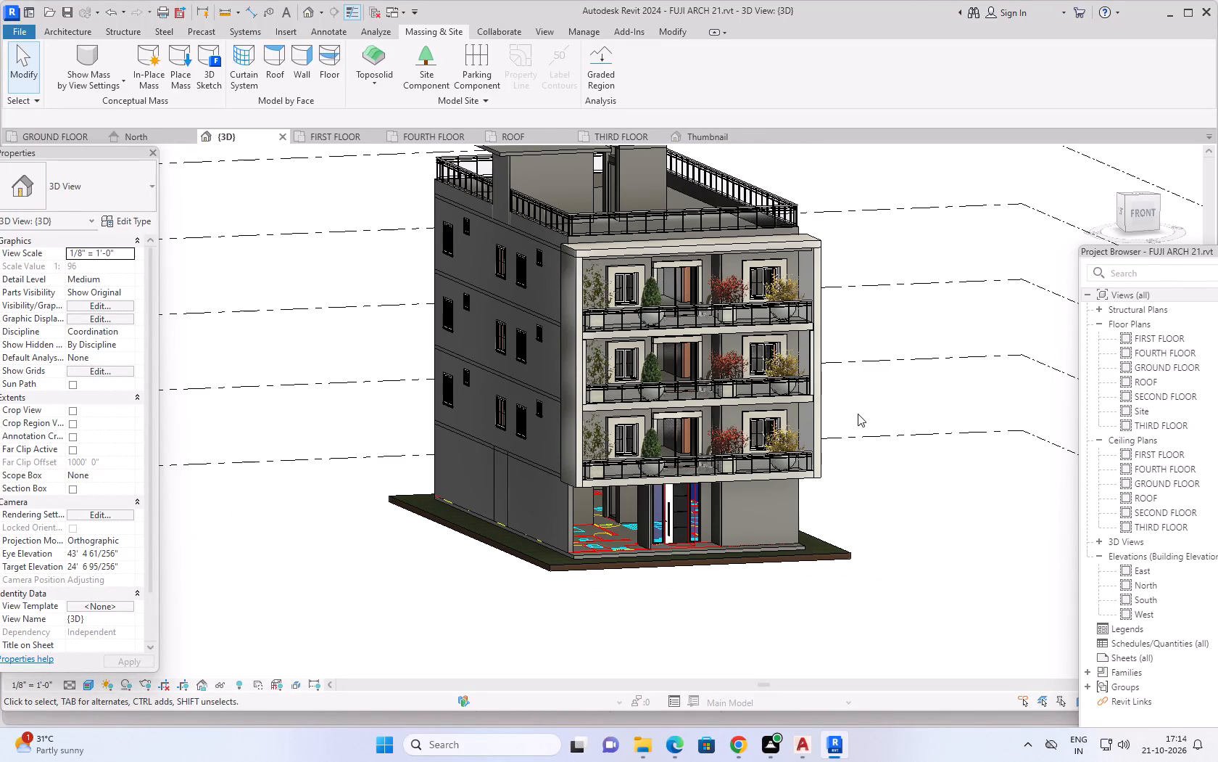
middle_click_drag(858, 410, 876, 566, "shift")
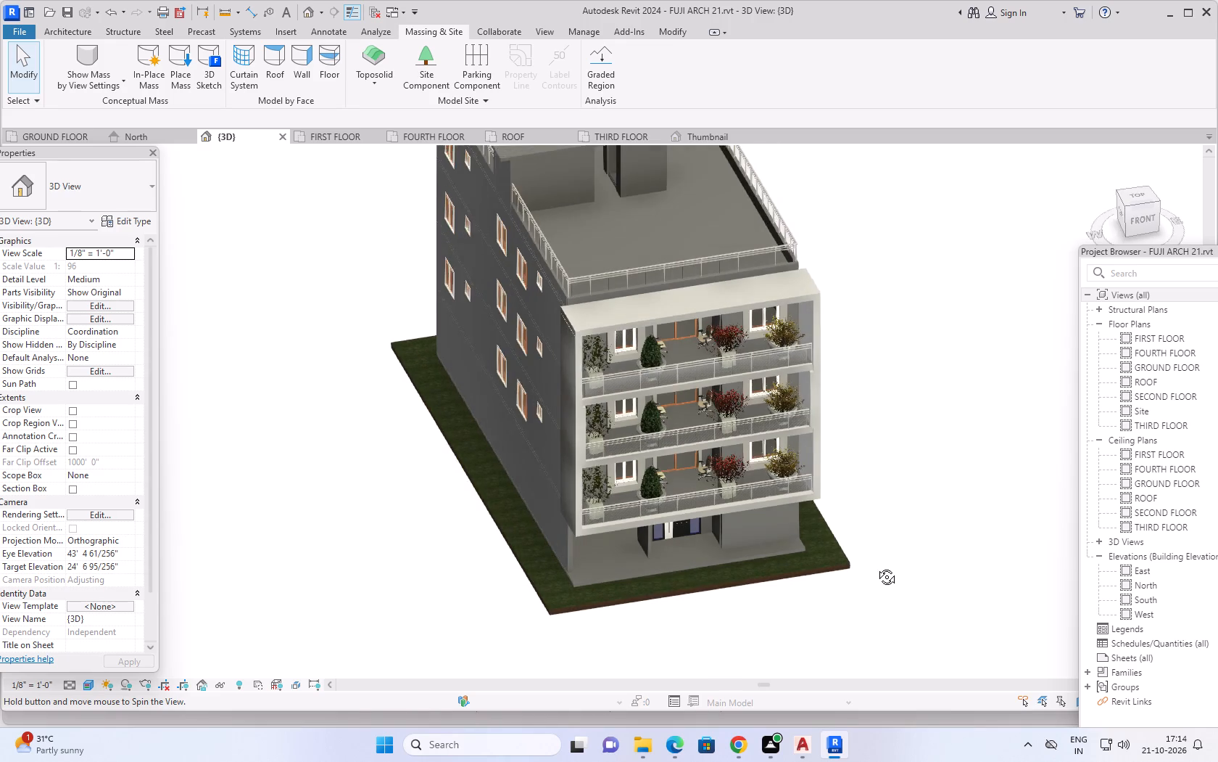
middle_click_drag(876, 566, 884, 566, "shift")
scroll(879, 557, "up", 2)
middle_click_drag(871, 523, 882, 520)
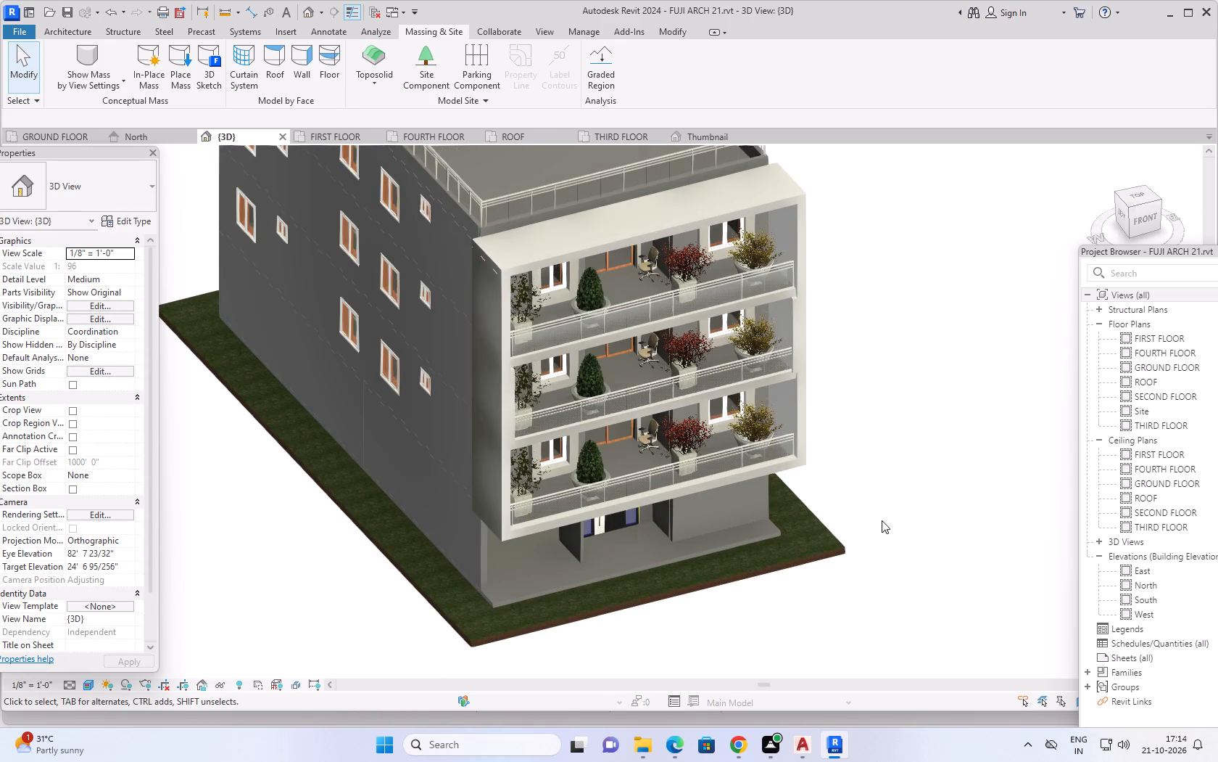
middle_click_drag(882, 520, 939, 526)
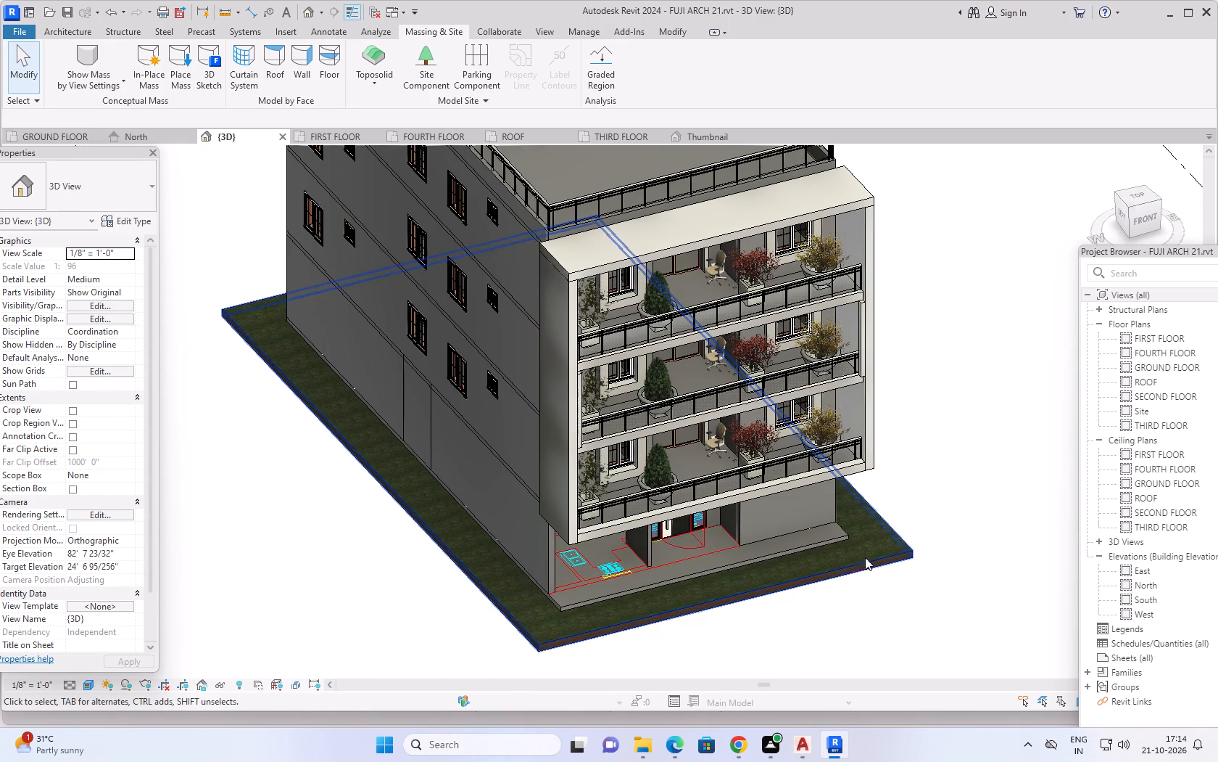
scroll(755, 557, "up", 2)
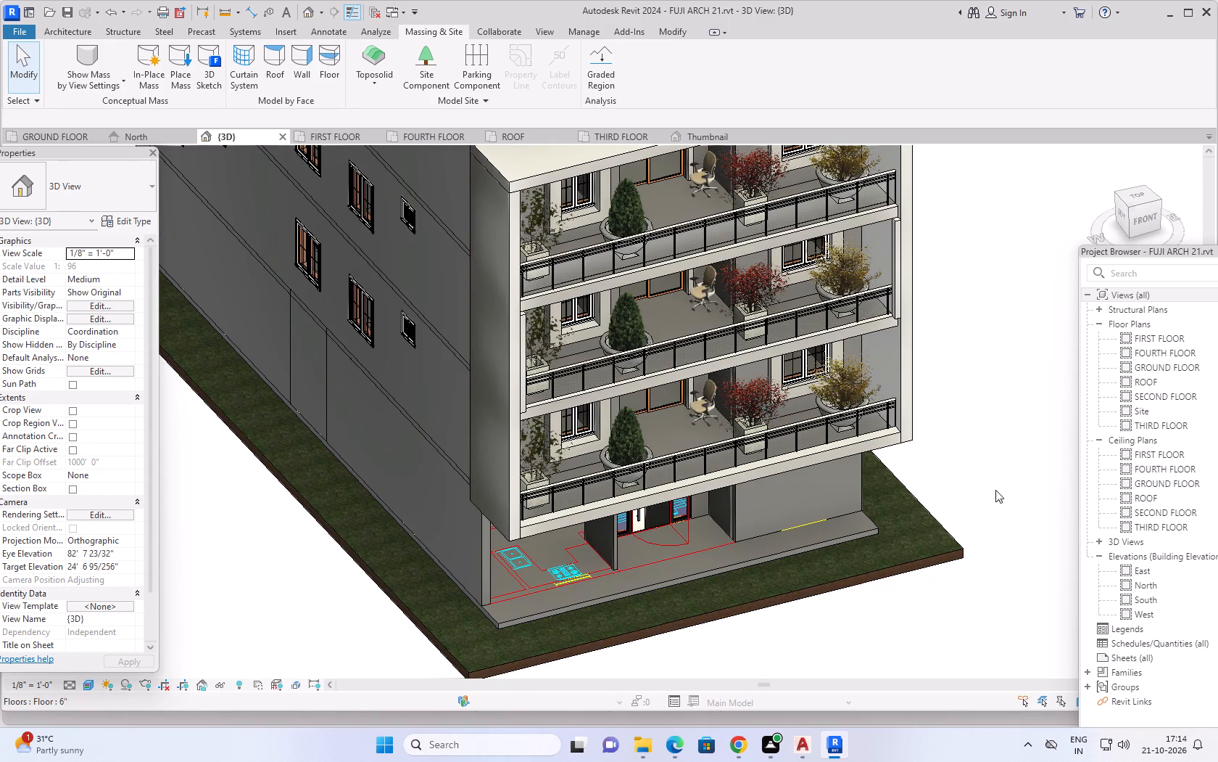
scroll(1017, 483, "down", 3)
middle_click_drag(1025, 483, 990, 475)
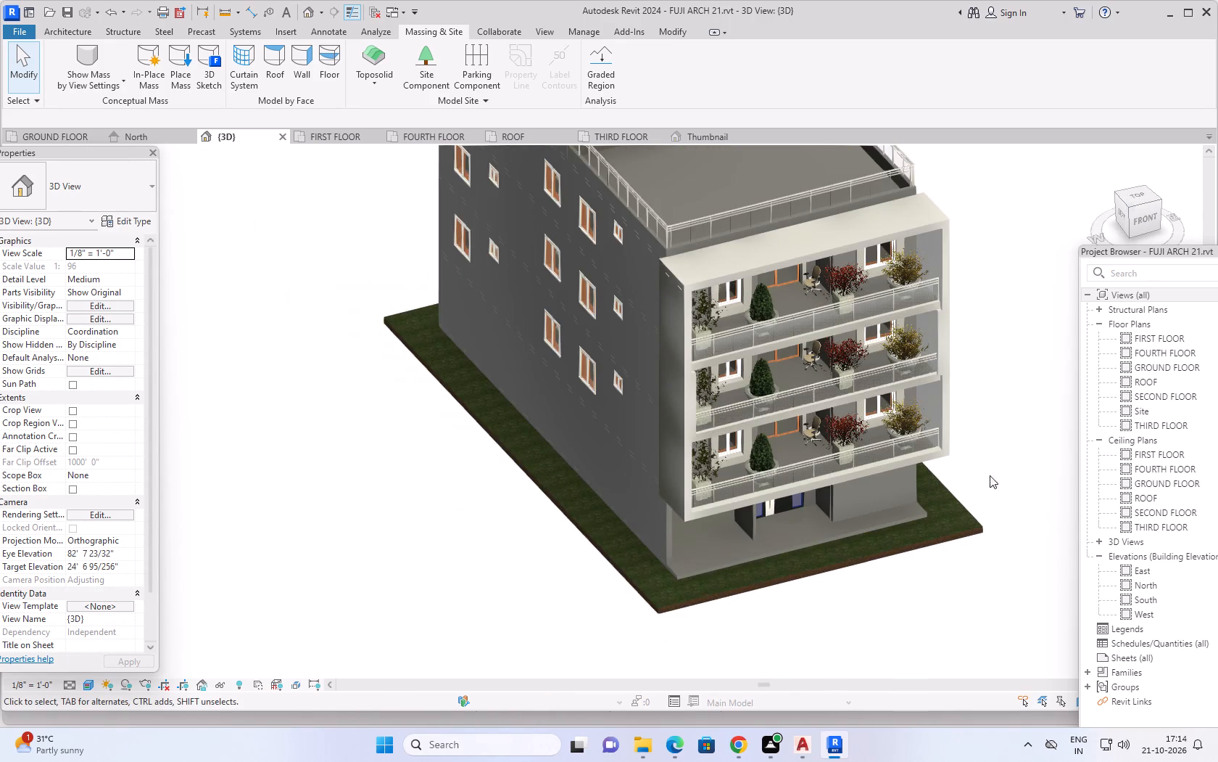
middle_click_drag(990, 475, 946, 462)
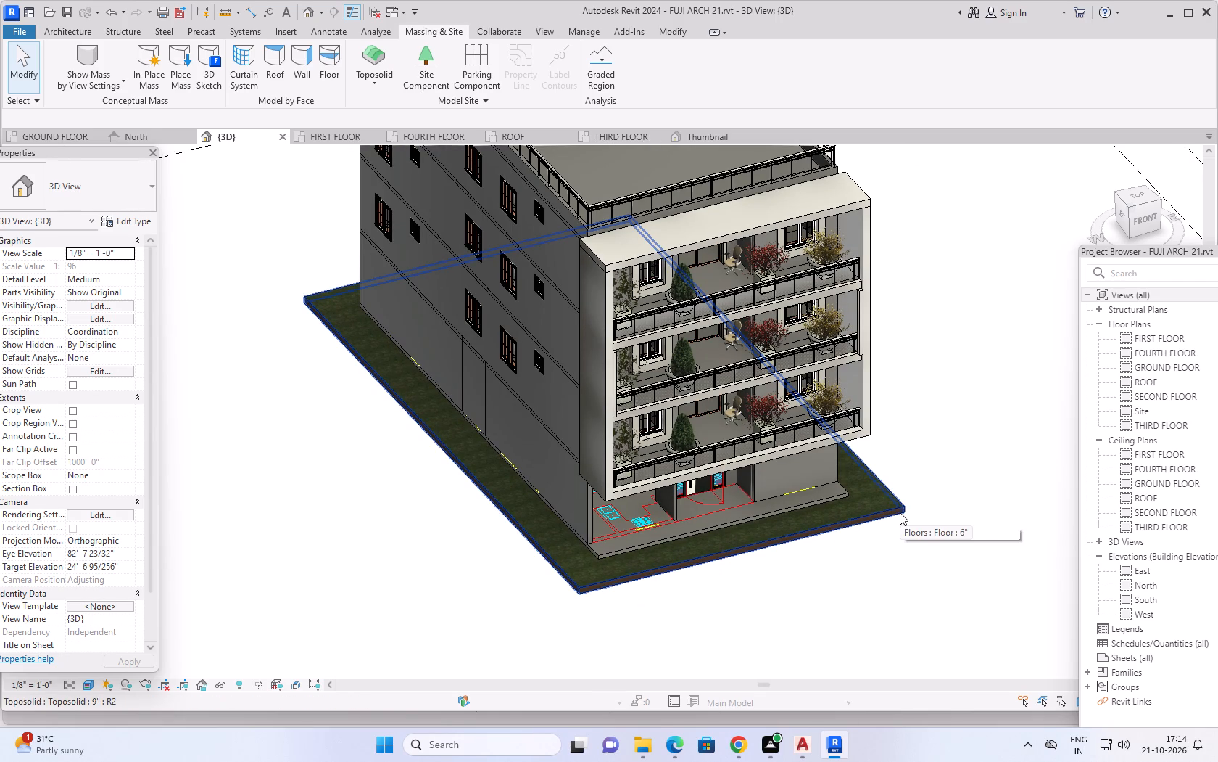
left_click(900, 512)
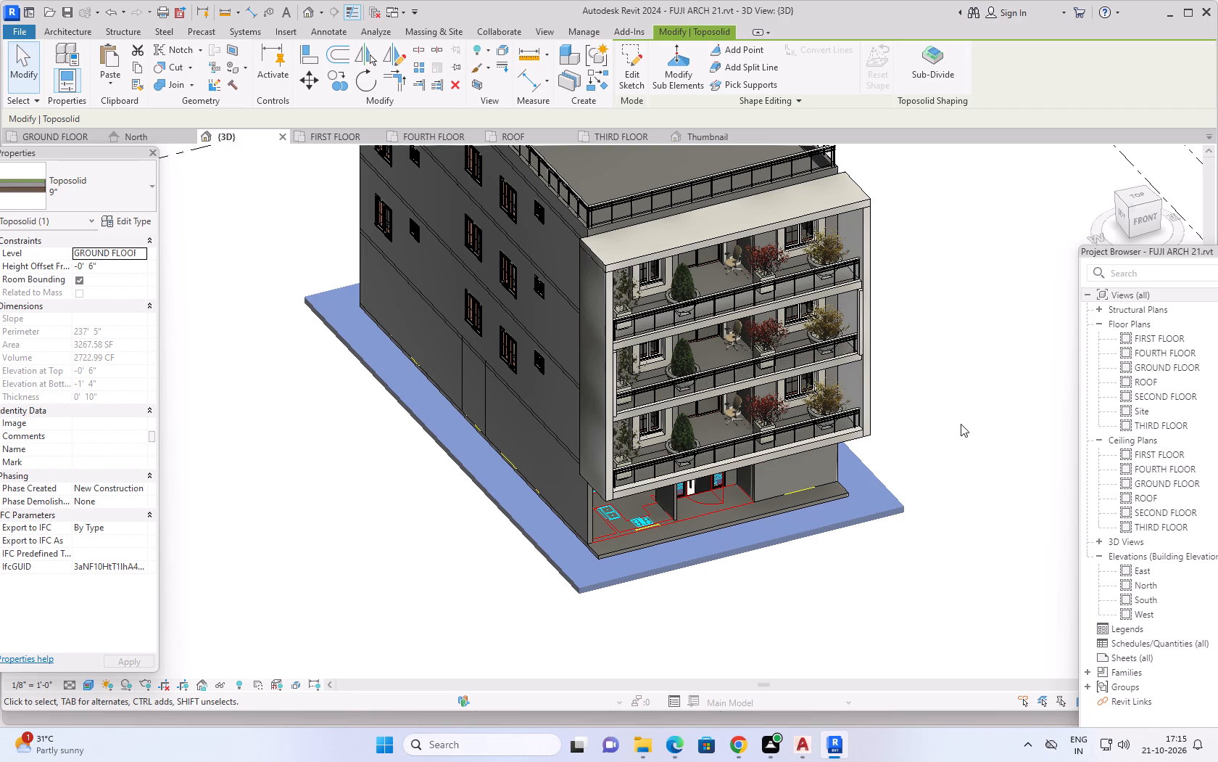
middle_click_drag(962, 417, 921, 441)
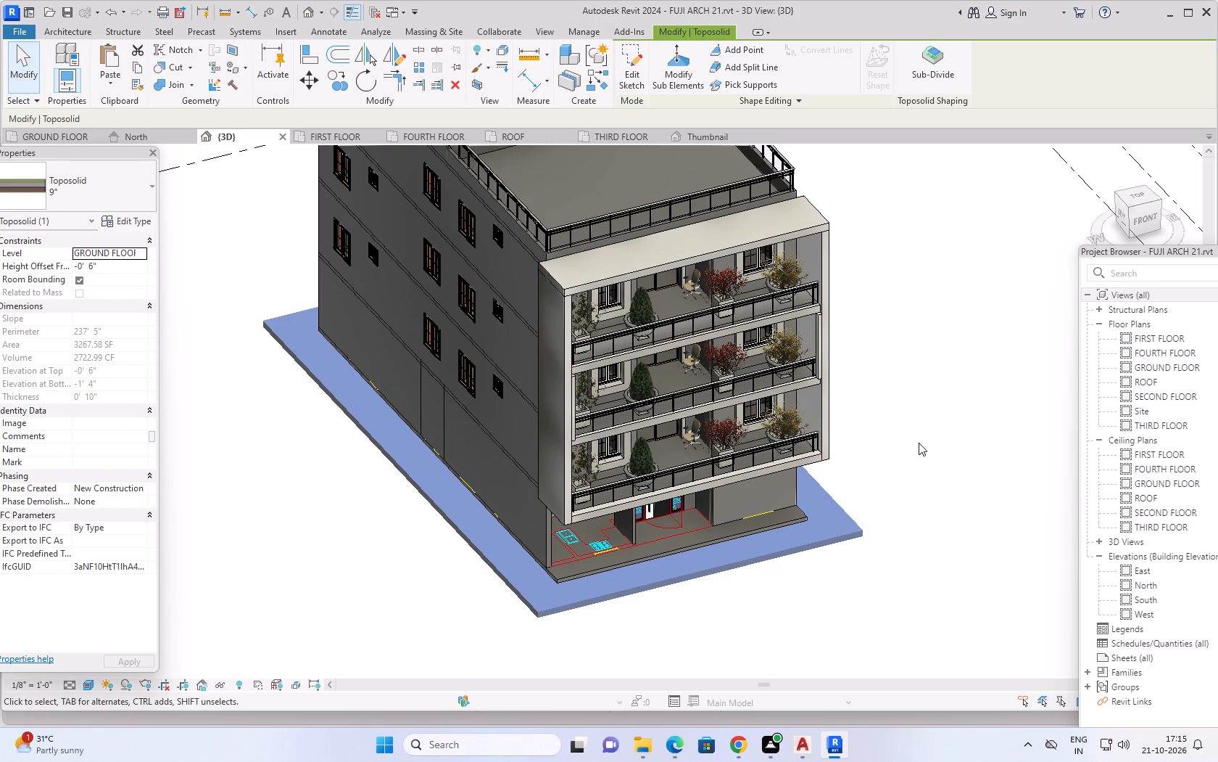
middle_click_drag(948, 464, 879, 467, "shift")
scroll(936, 466, "down", 1, "shift")
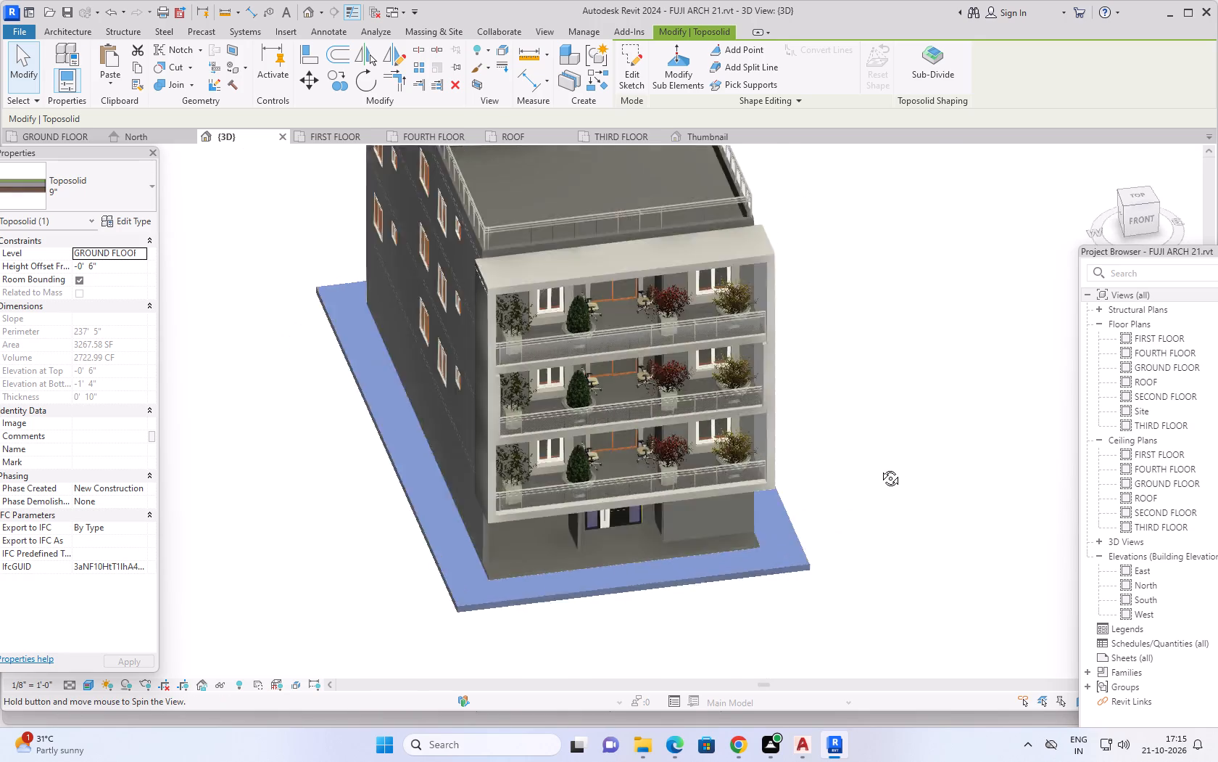
middle_click_drag(879, 467, 833, 470, "shift")
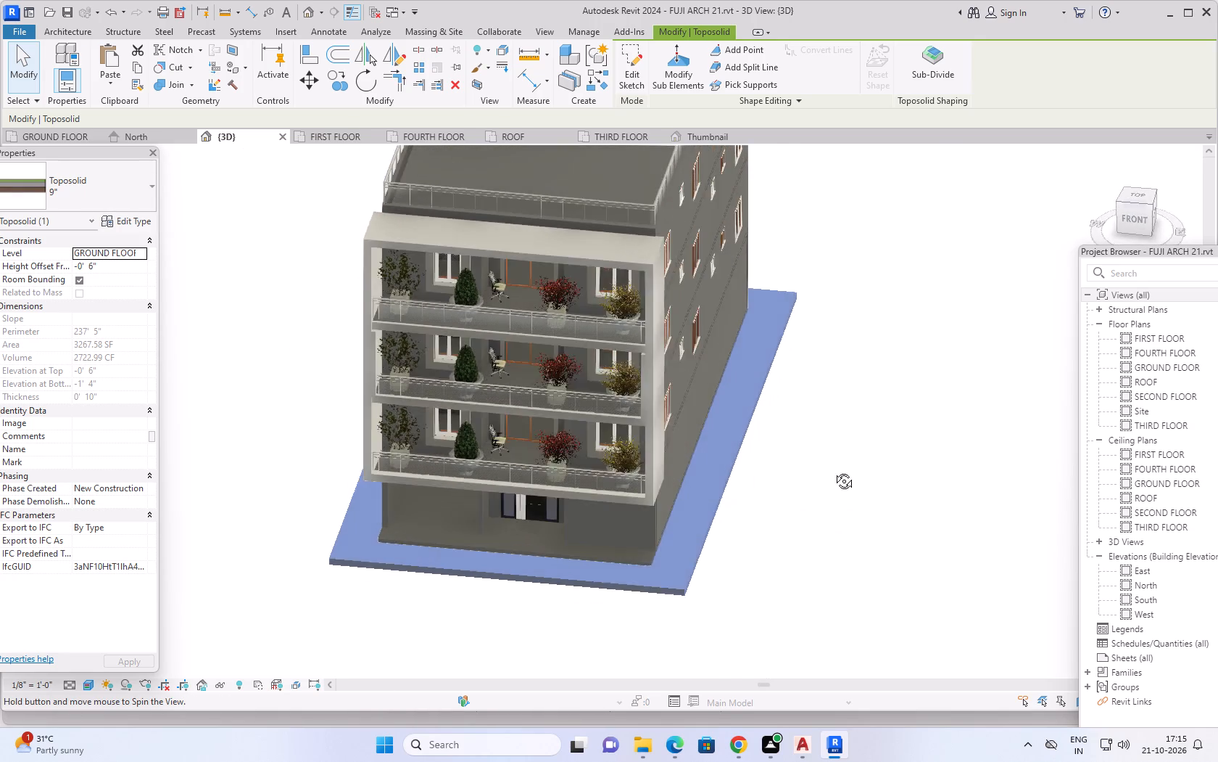
middle_click_drag(833, 470, 975, 498, "shift")
scroll(876, 586, "up", 1)
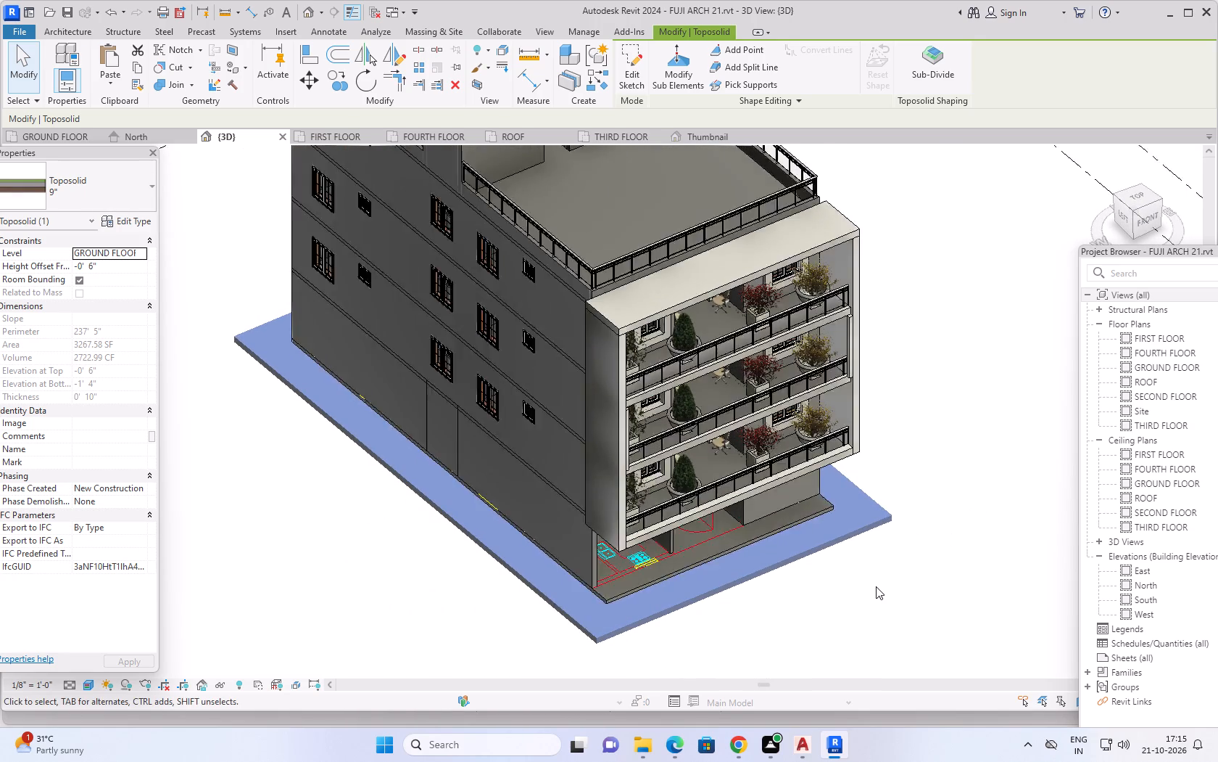
middle_click_drag(872, 570, 903, 514, "shift")
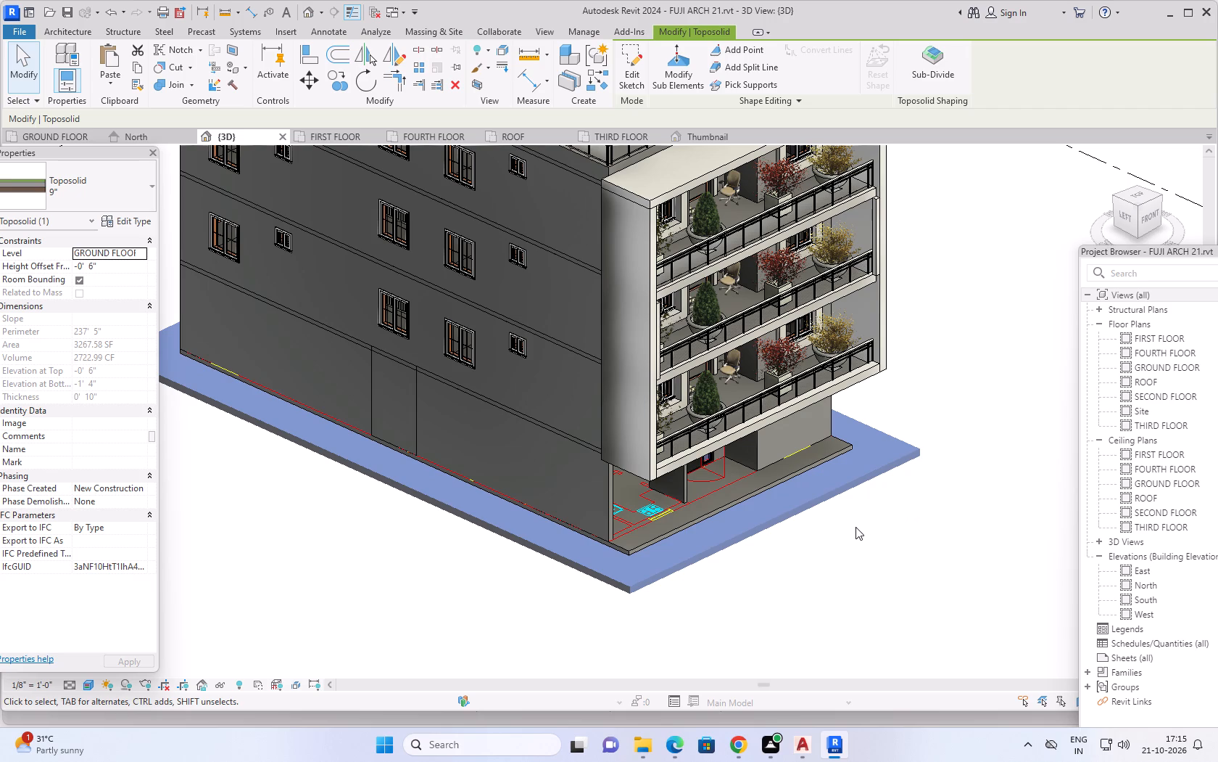
left_click(876, 577)
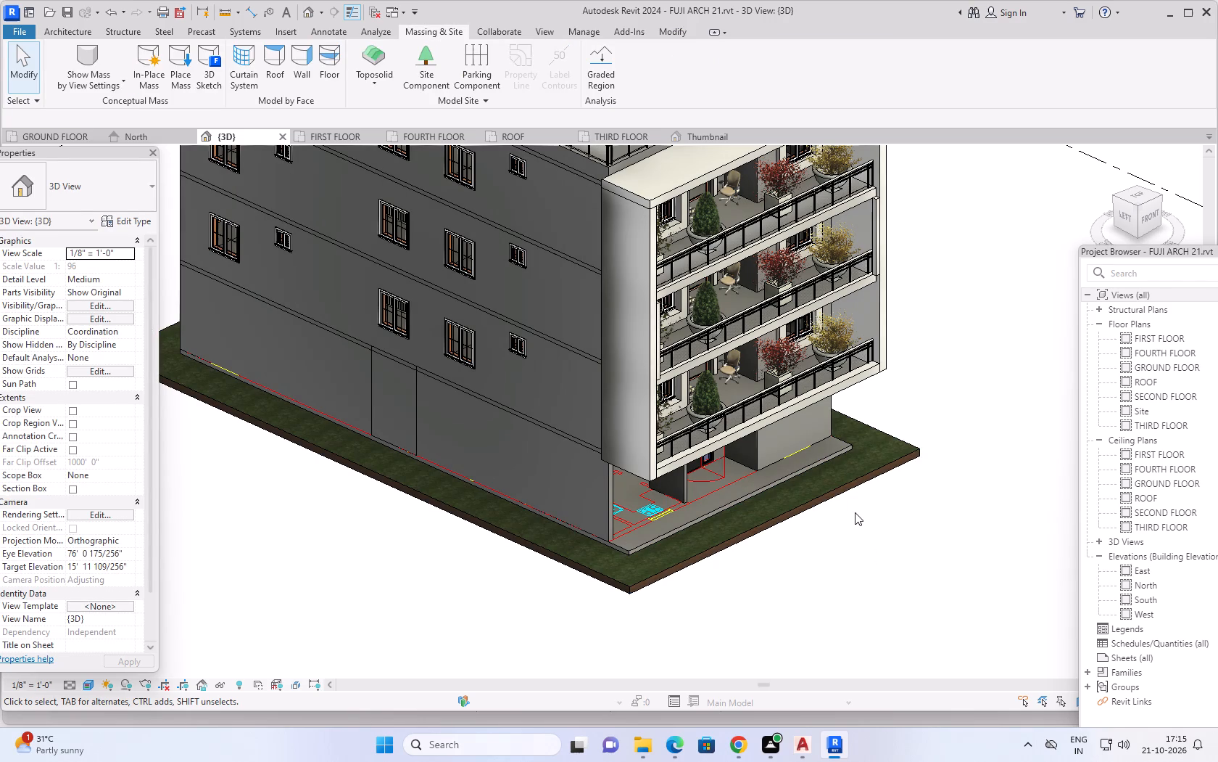
key("Escape")
Open the 6" ground-floor slab's boundary sketch for editing in the GROUND FLOOR plan.
middle_click_drag(935, 329, 929, 329)
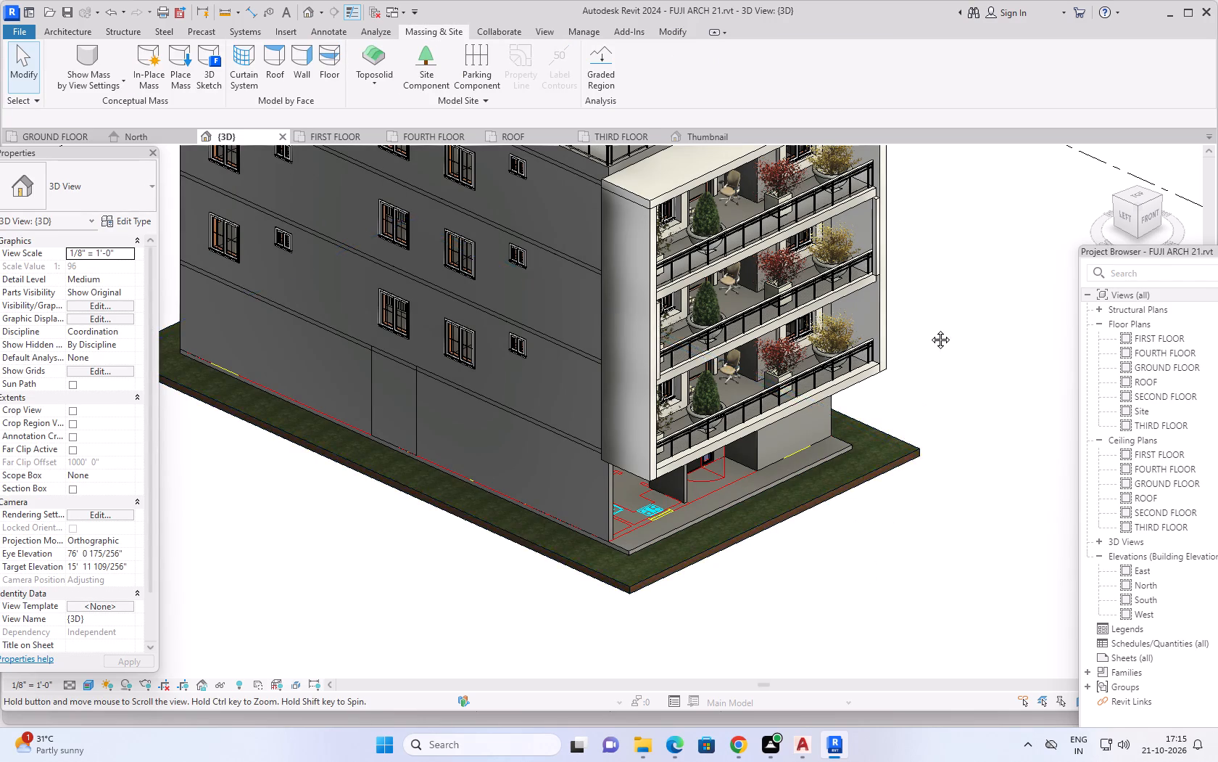
middle_click_drag(929, 329, 845, 411)
scroll(848, 433, "up", 1)
middle_click_drag(850, 429, 861, 408, "shift")
scroll(682, 384, "up", 1)
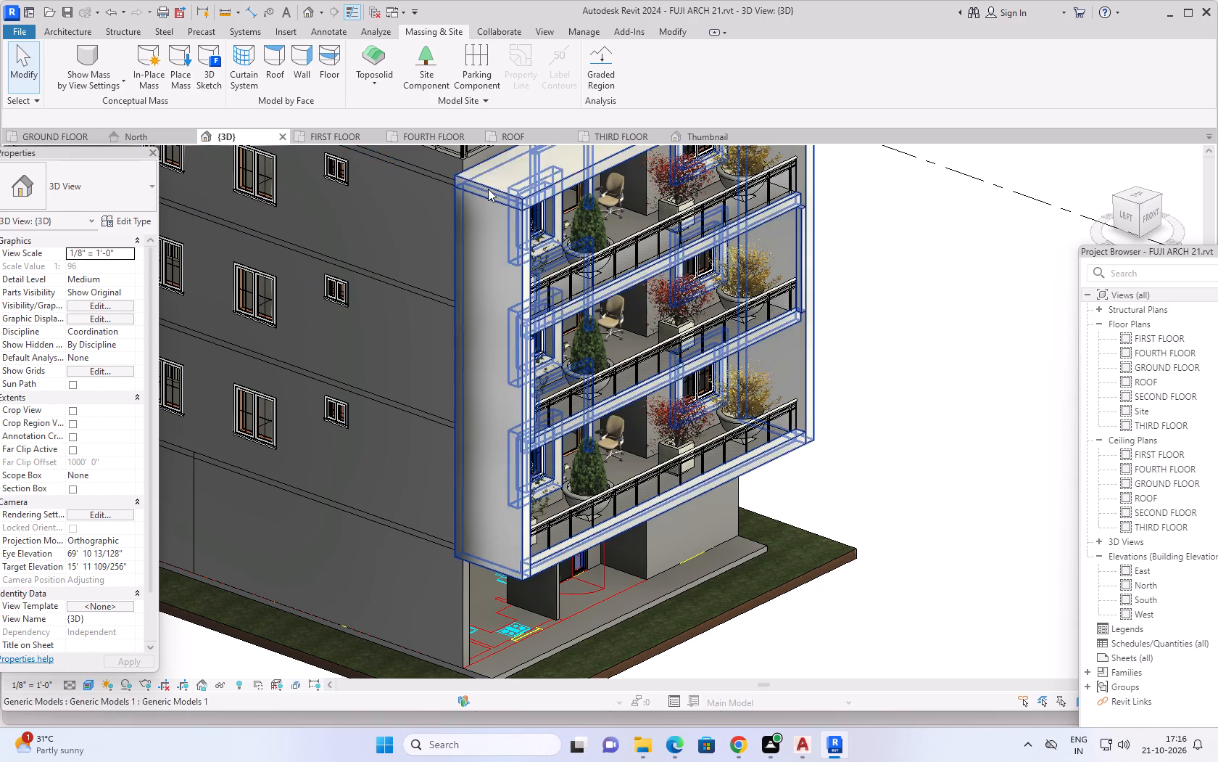
left_click(676, 585)
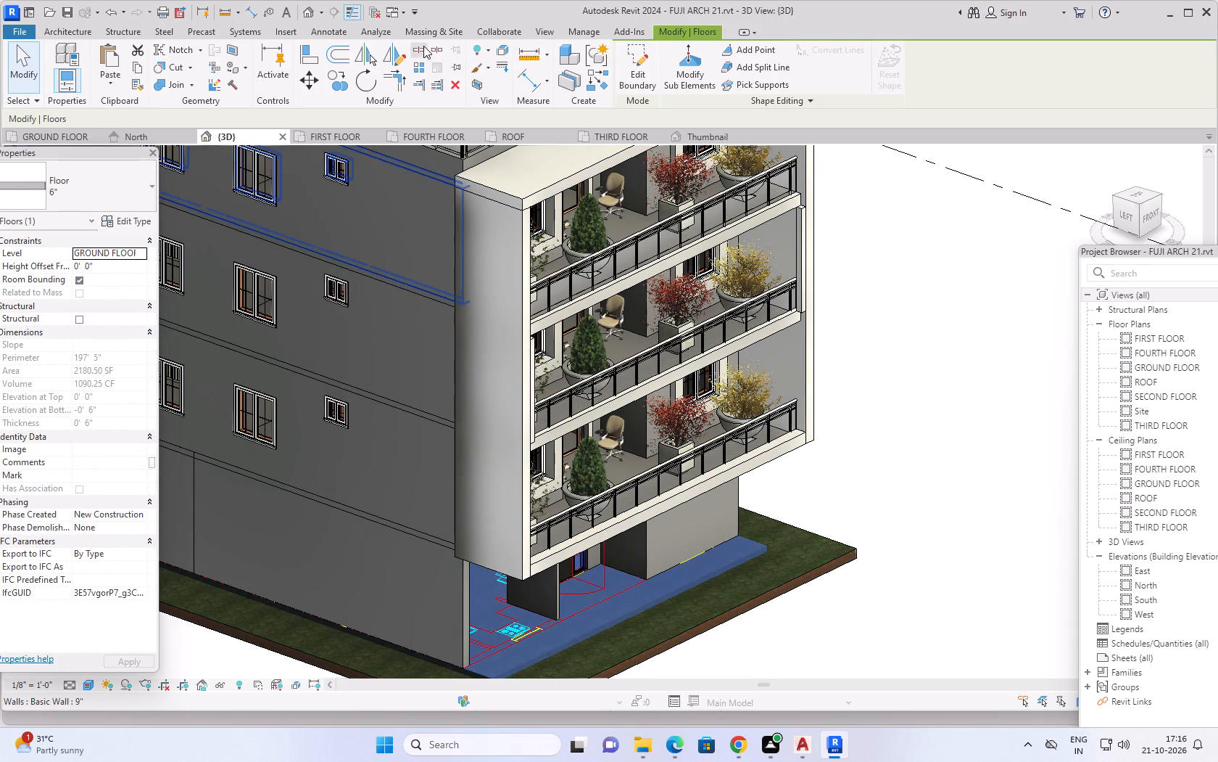
left_click(55, 139)
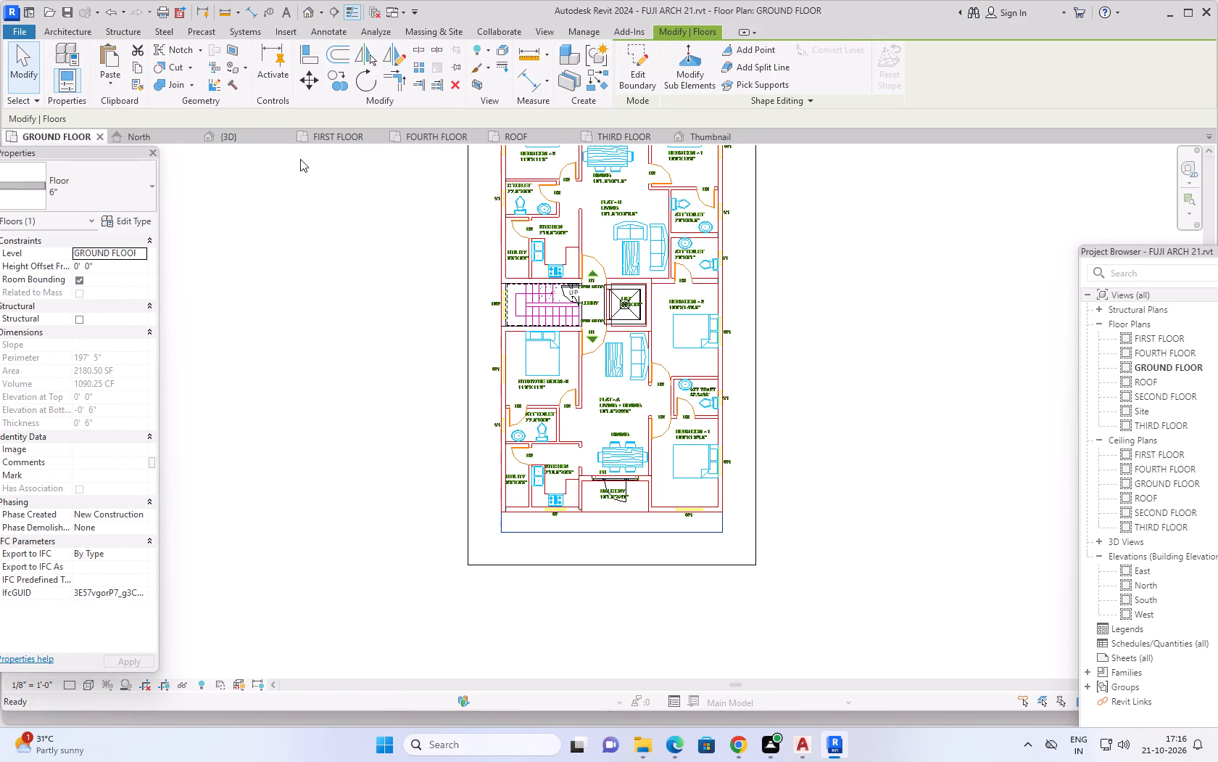
left_click(630, 66)
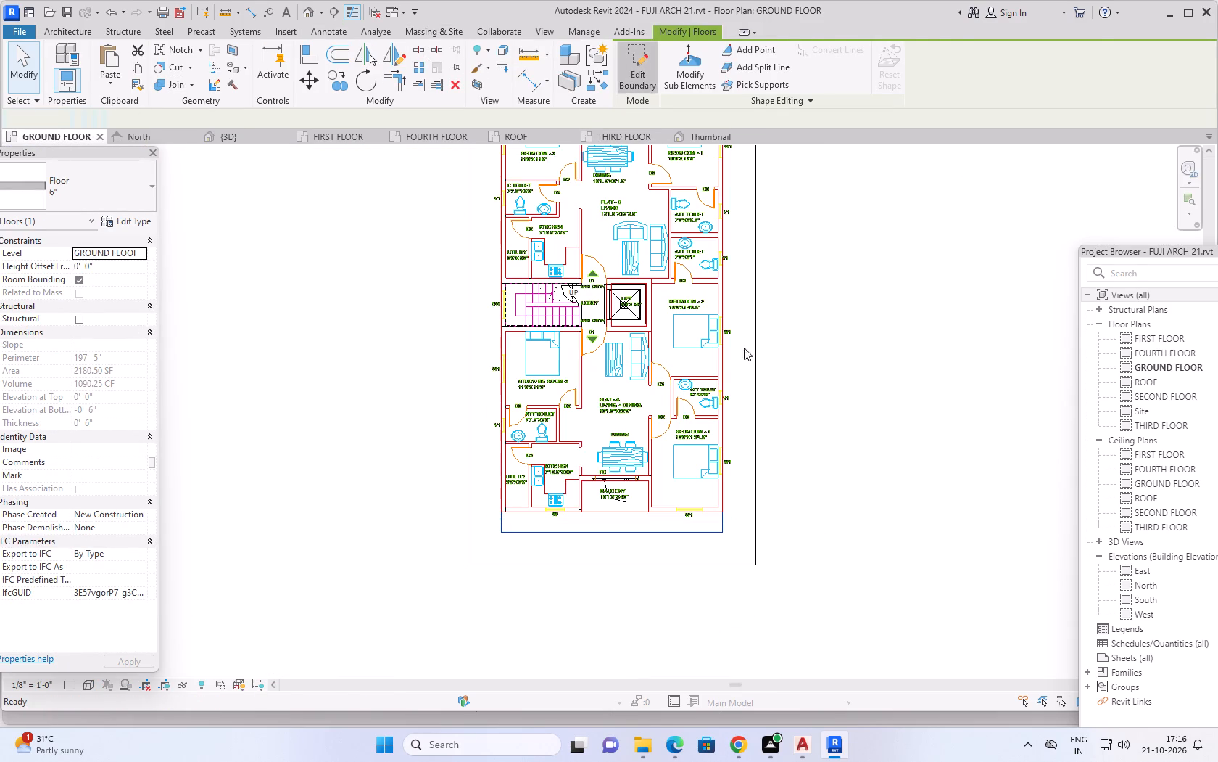
middle_click_drag(818, 450, 766, 423)
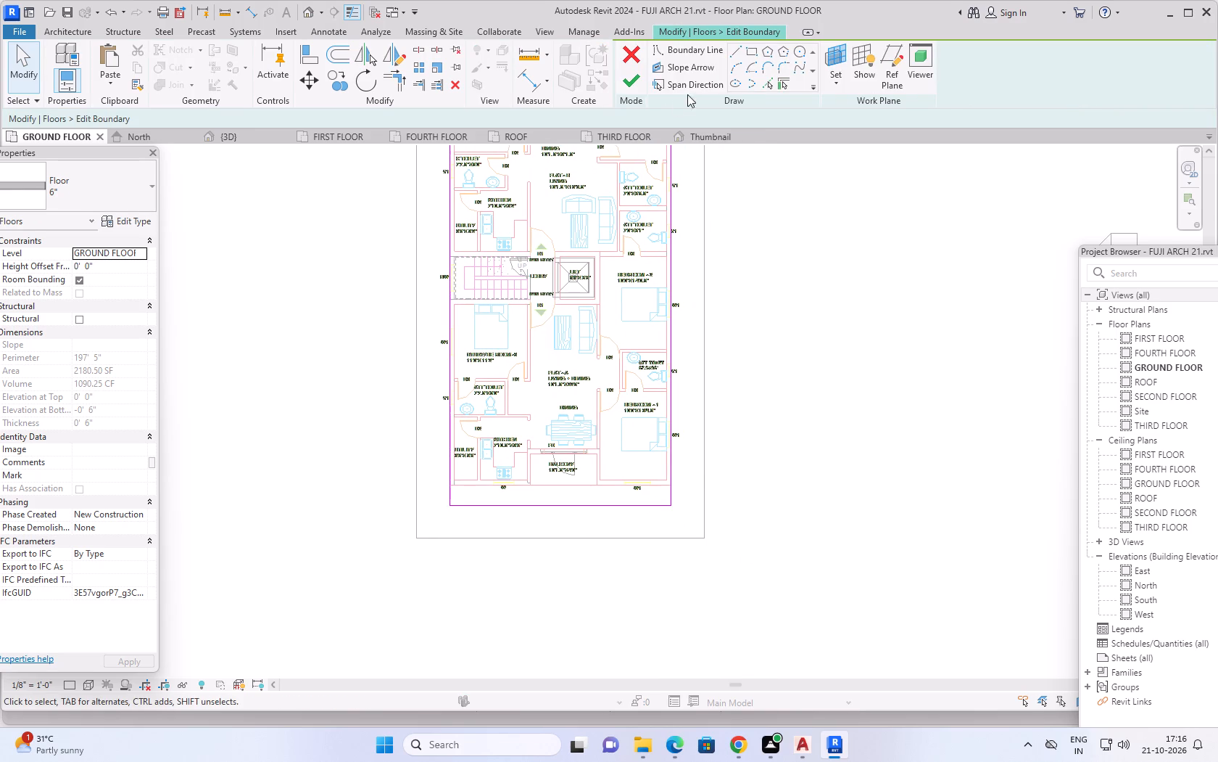
Add a floor boundary line offset 3' outward from the slab's existing front edge.
left_click(768, 84)
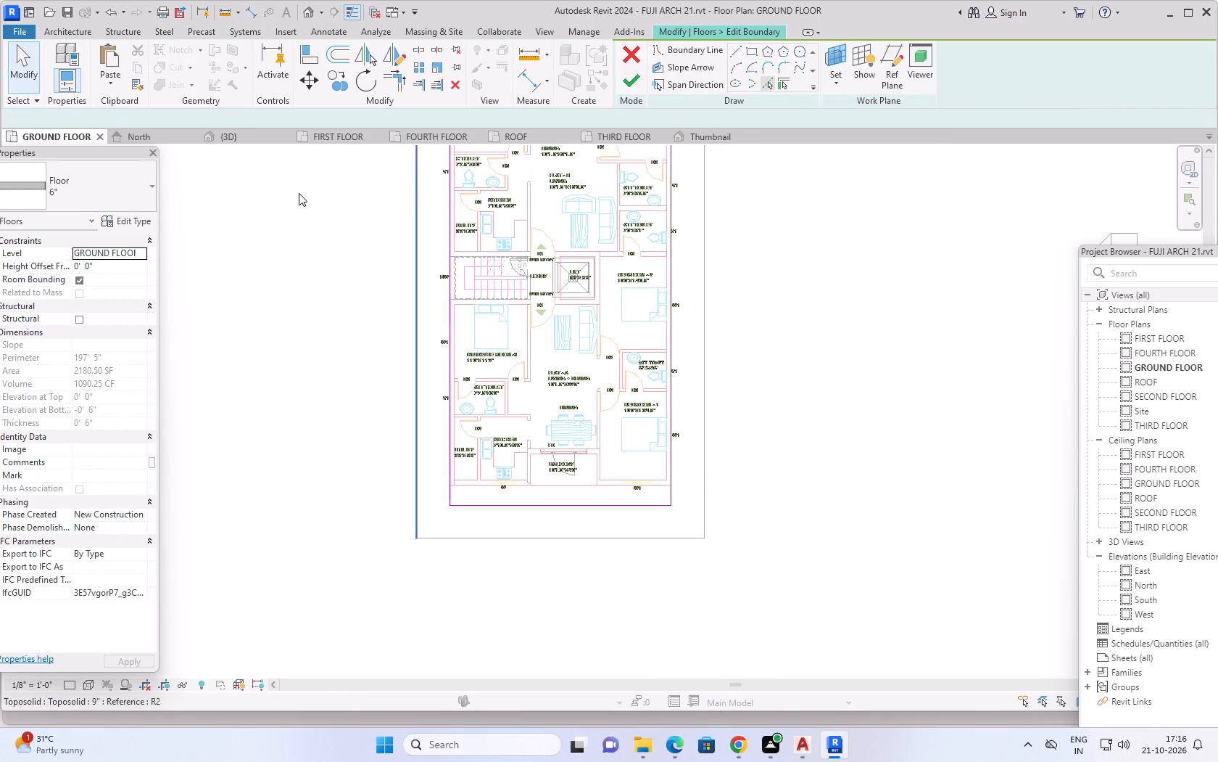
left_click(84, 118)
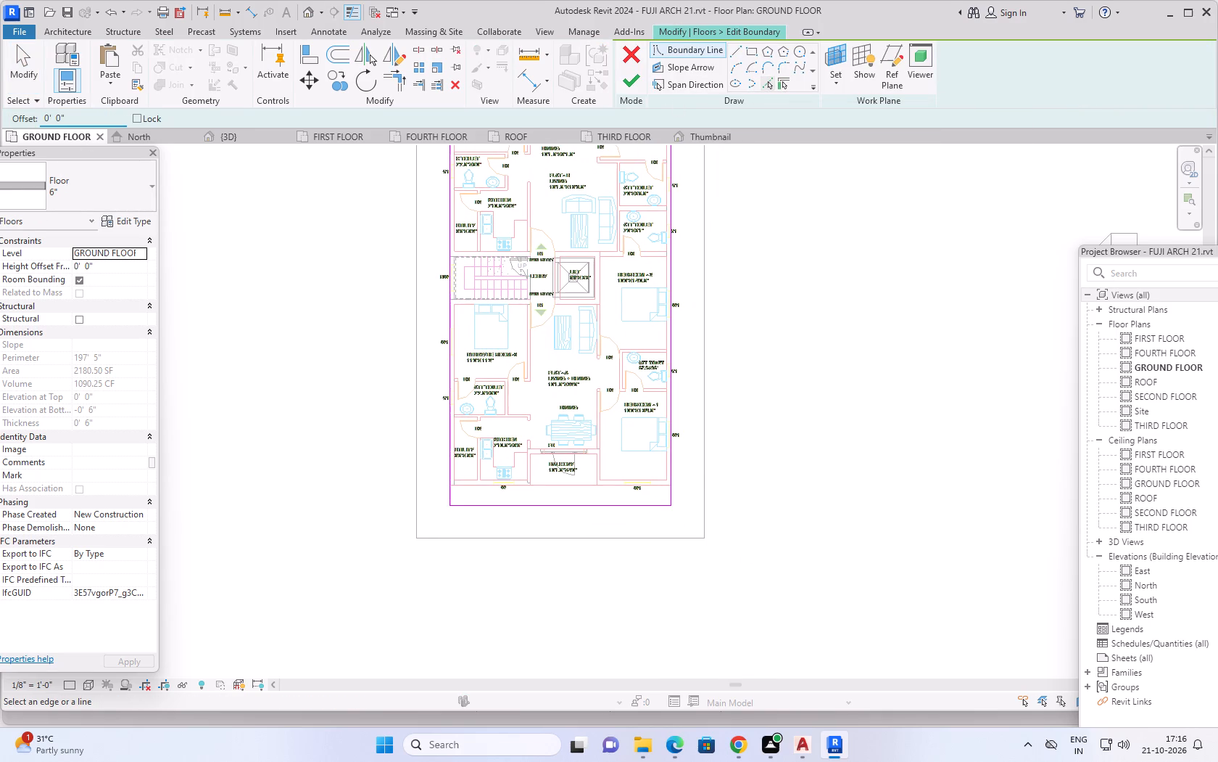
key("BackSpace")
key("BackSpace")
key("BackSpace")
key("BackSpace")
key("BackSpace")
key("BackSpace")
key("BackSpace")
key("BackSpace")
key("BackSpace")
key("BackSpace")
key("BackSpace")
key("BackSpace")
key("BackSpace")
key("BackSpace")
type("3'")
key("Return")
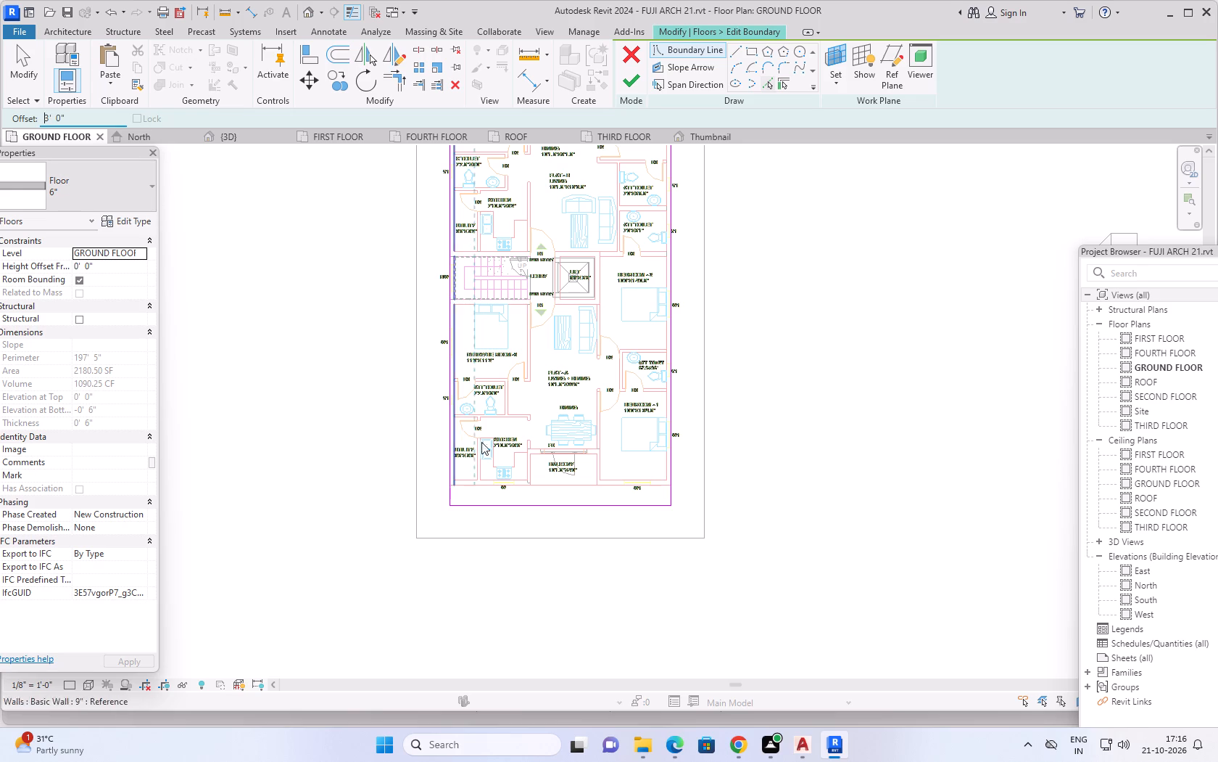
left_click(540, 507)
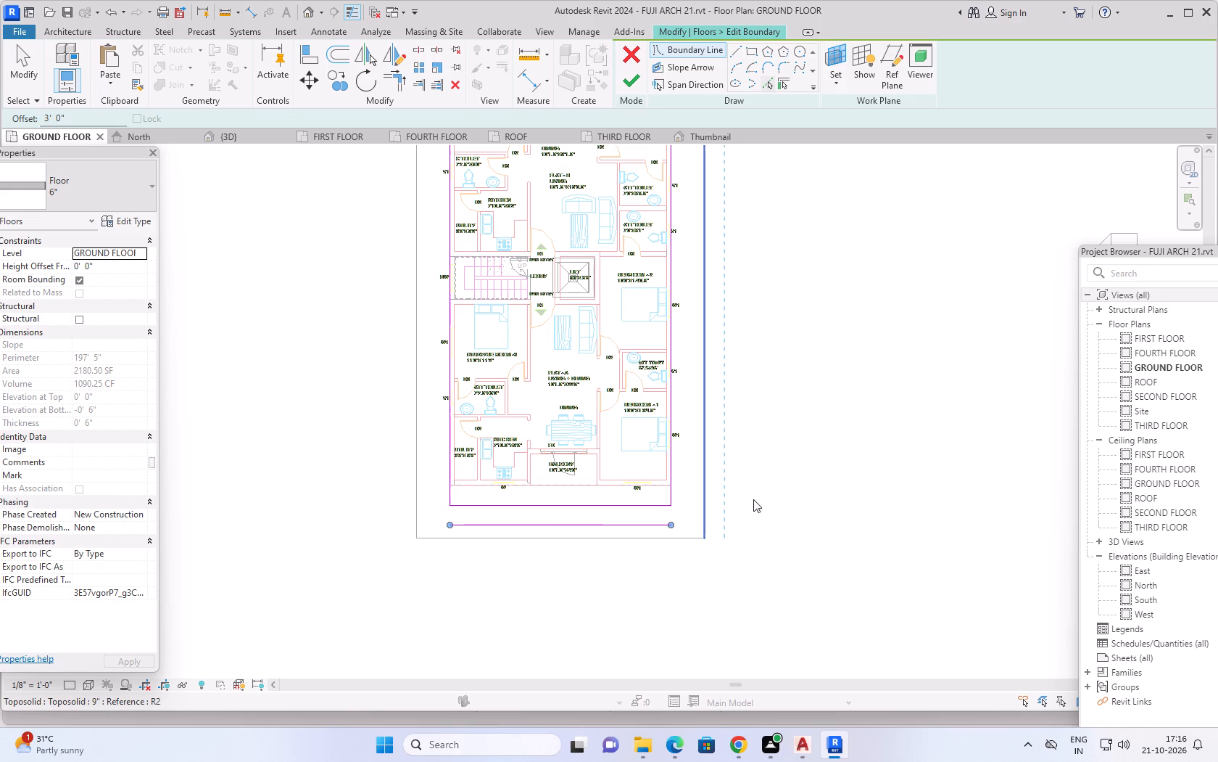
key("Escape")
key("Escape")
key("Escape")
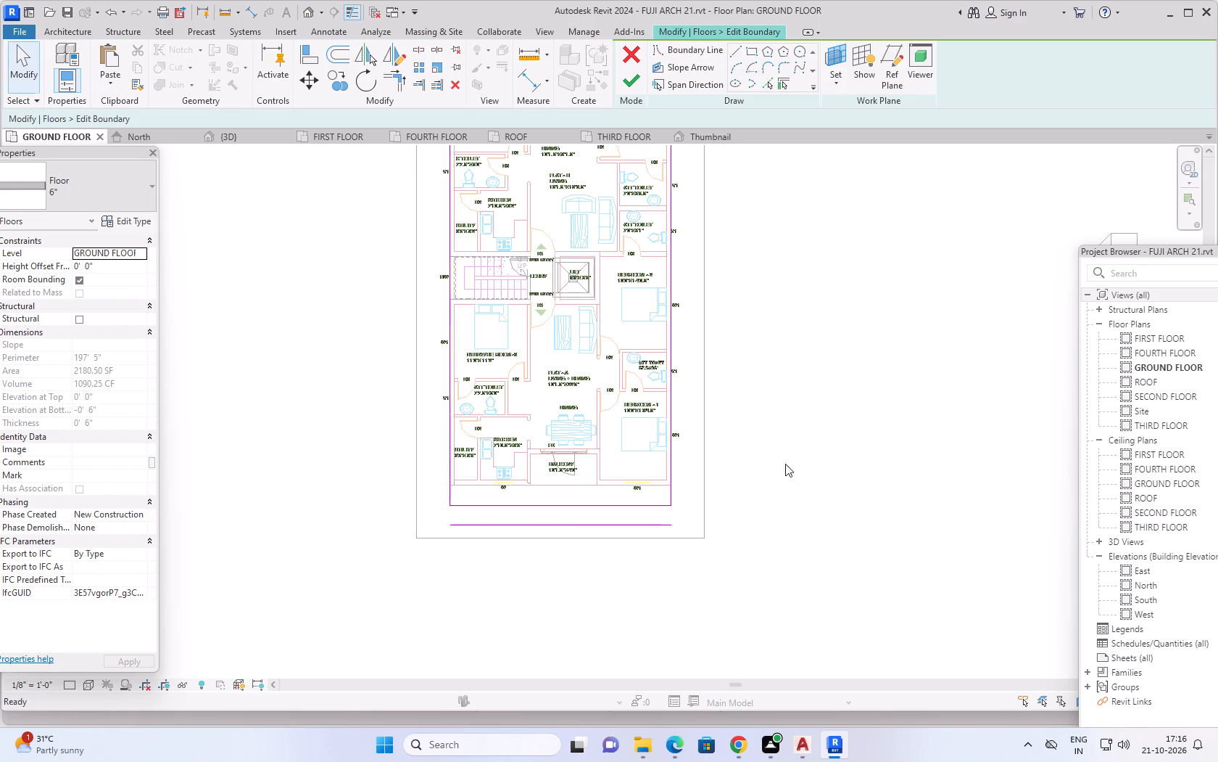
Extend both side boundary lines of the floor to form corners with the new front line.
left_click(391, 89)
left_click(449, 489)
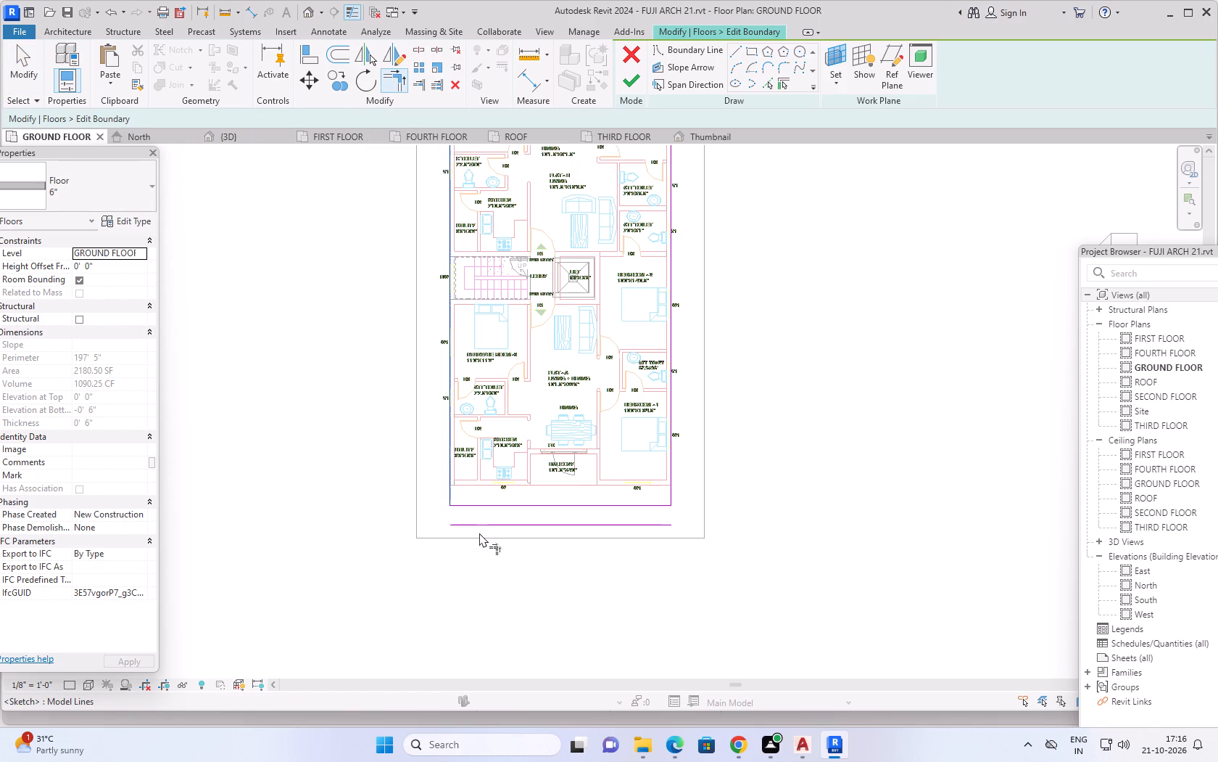
left_click(482, 526)
left_click(669, 479)
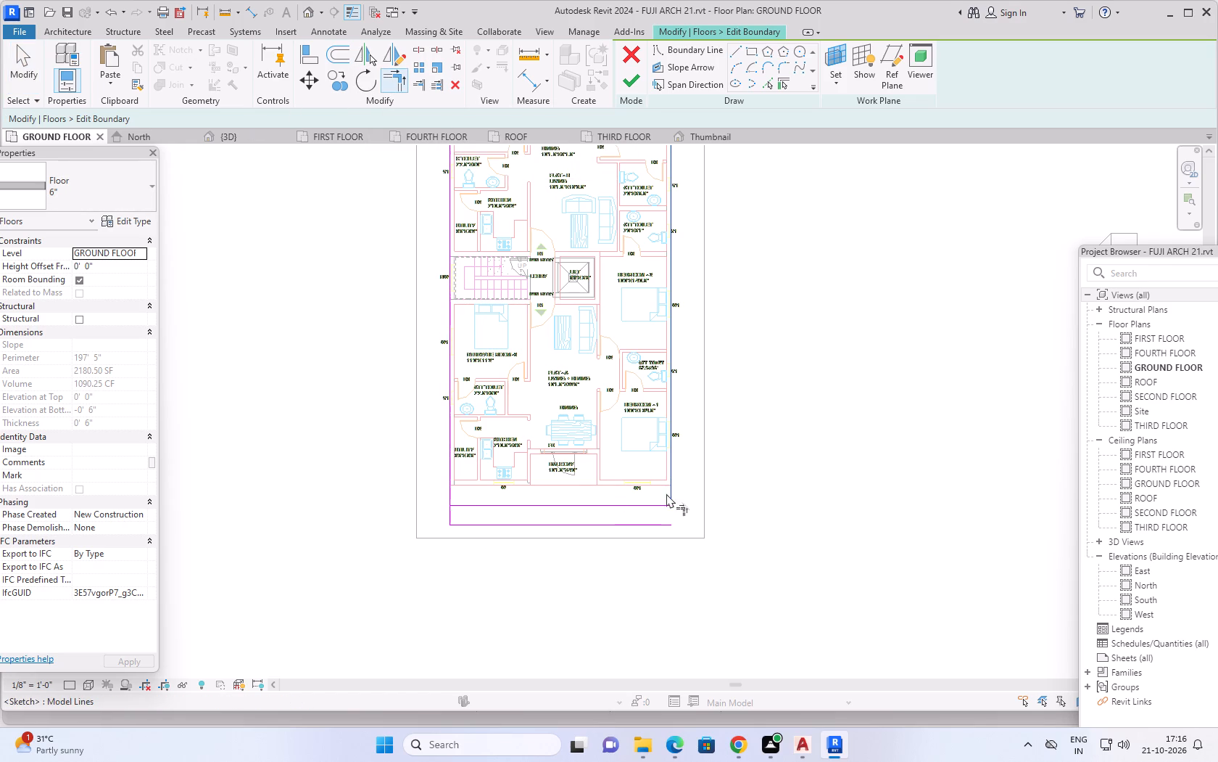
left_click(660, 524)
key("Escape")
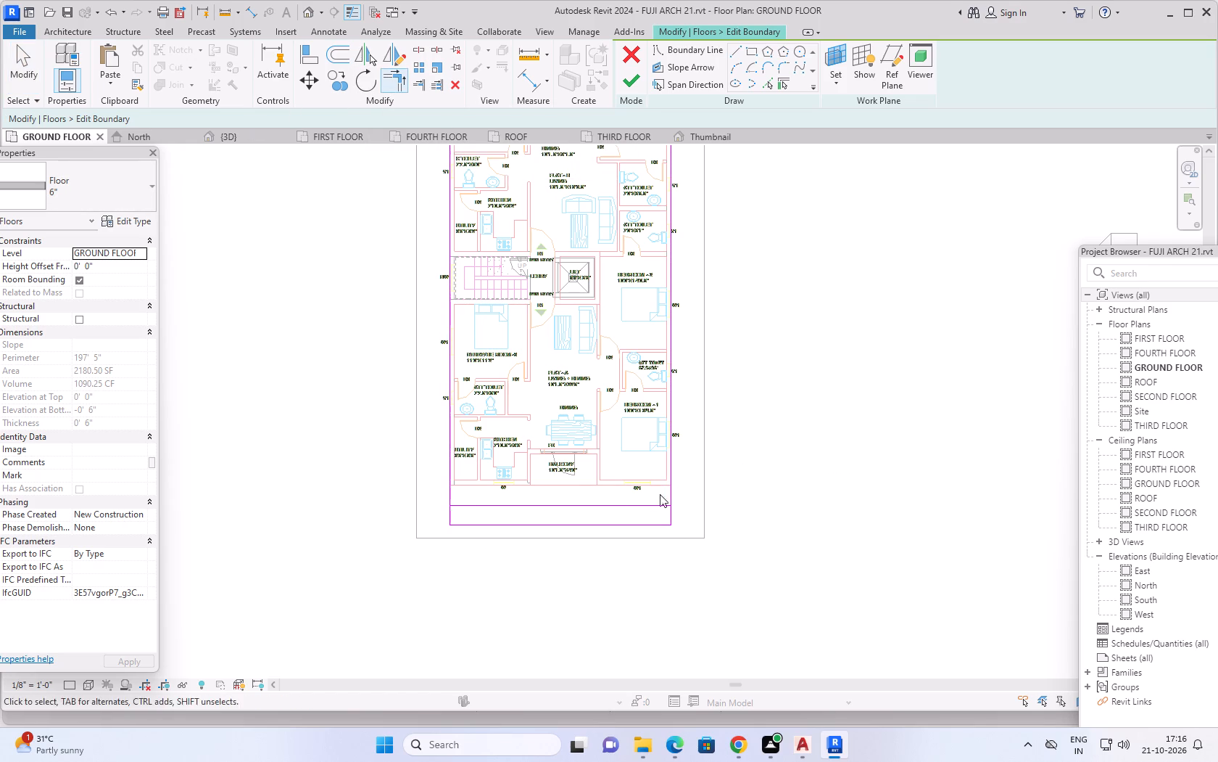
key("Escape")
Delete the old front boundary line across the slab and finish the floor's boundary sketch.
left_click(634, 507)
key("Delete")
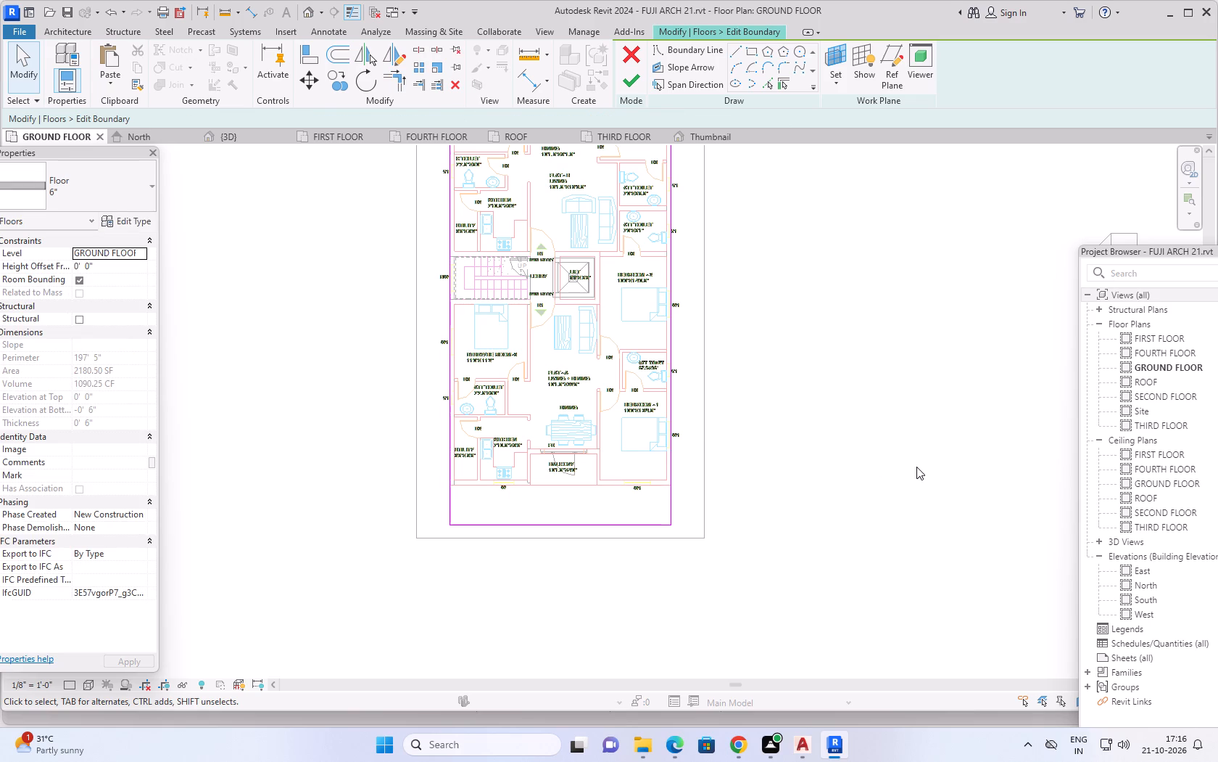
scroll(916, 467, "down", 1)
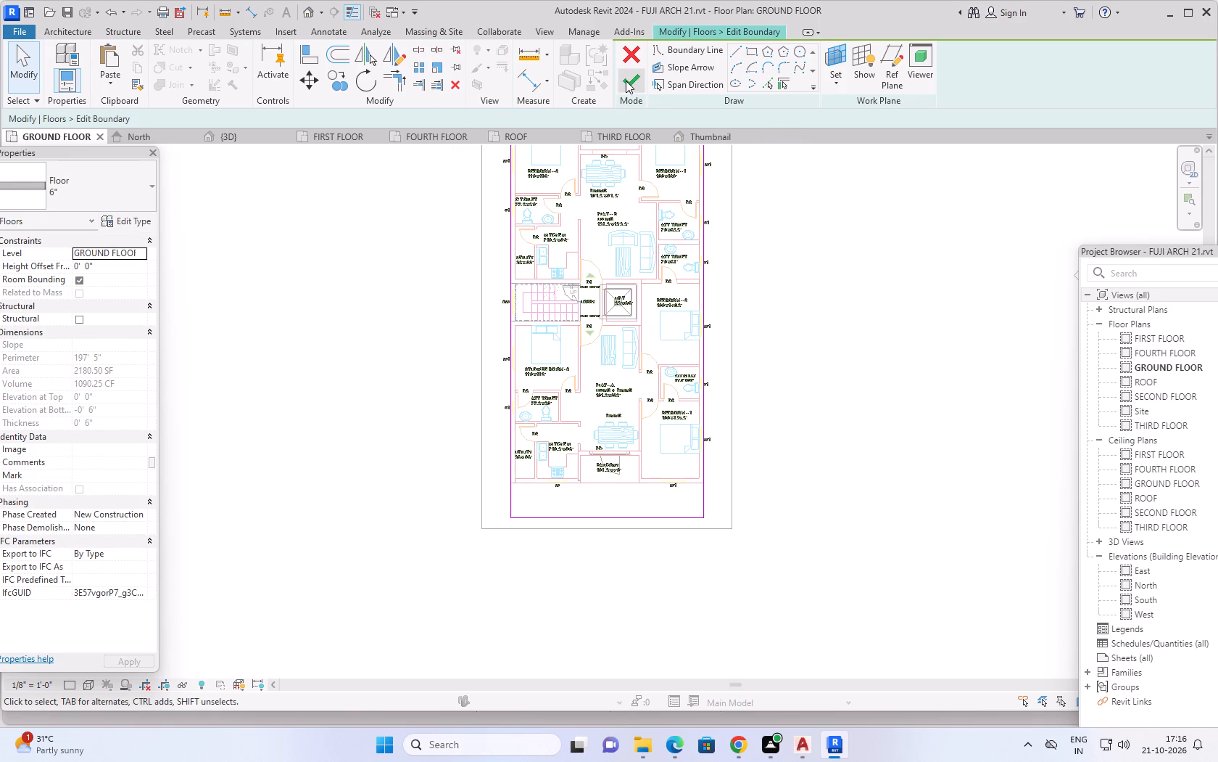
left_click(626, 81)
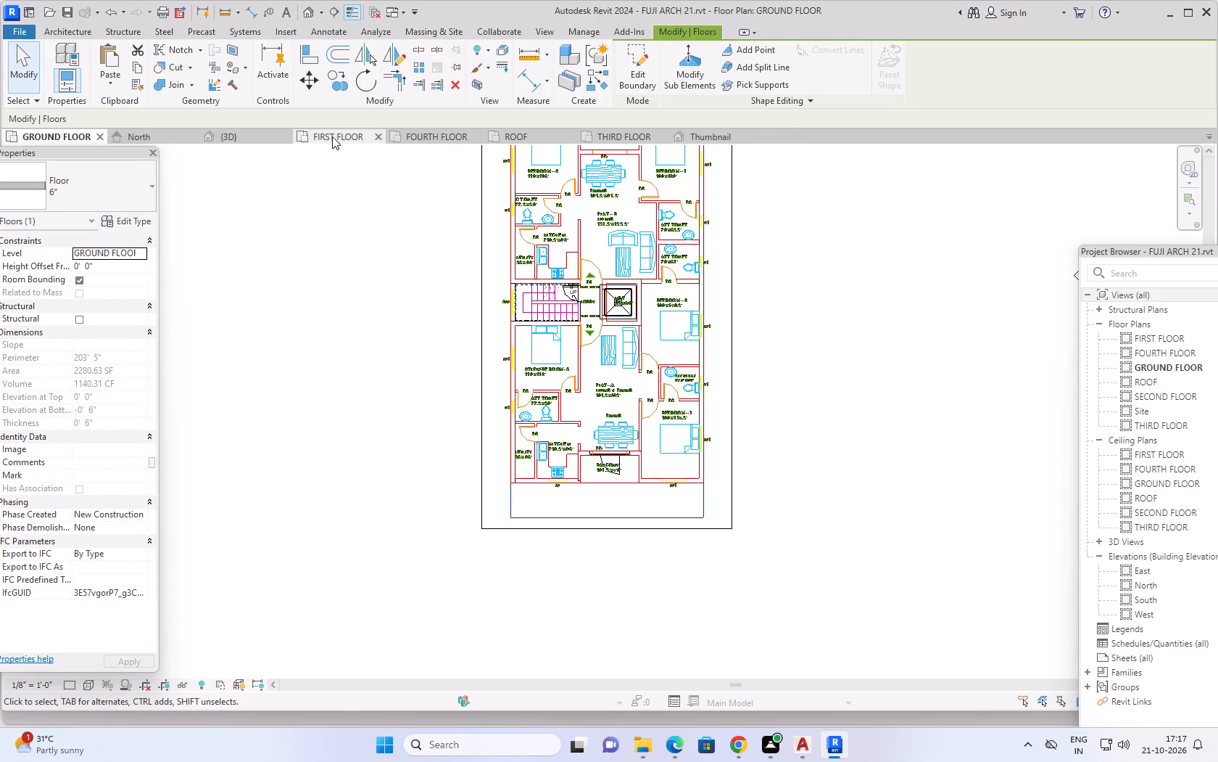
In the {3D} view, examine the enlarged front slab against the toposolid and the balcony overhang.
left_click(239, 131)
scroll(587, 392, "down", 1)
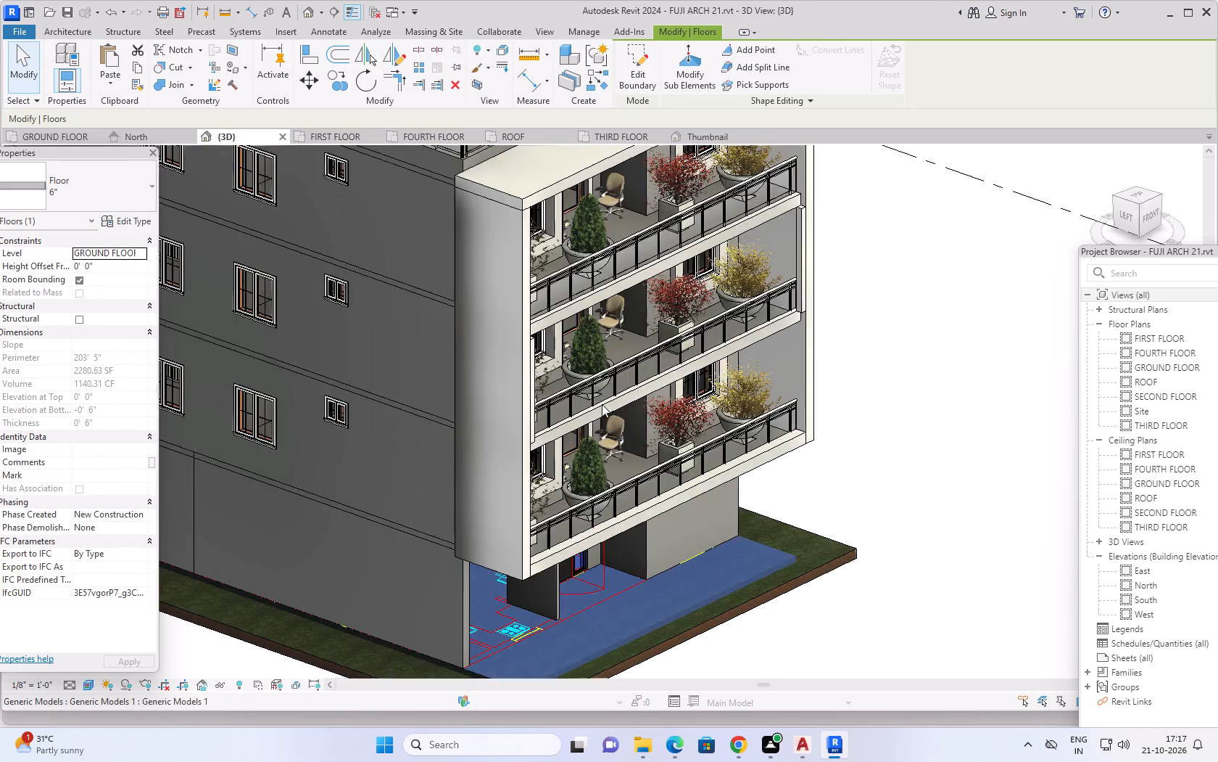
key("Escape")
key("Escape")
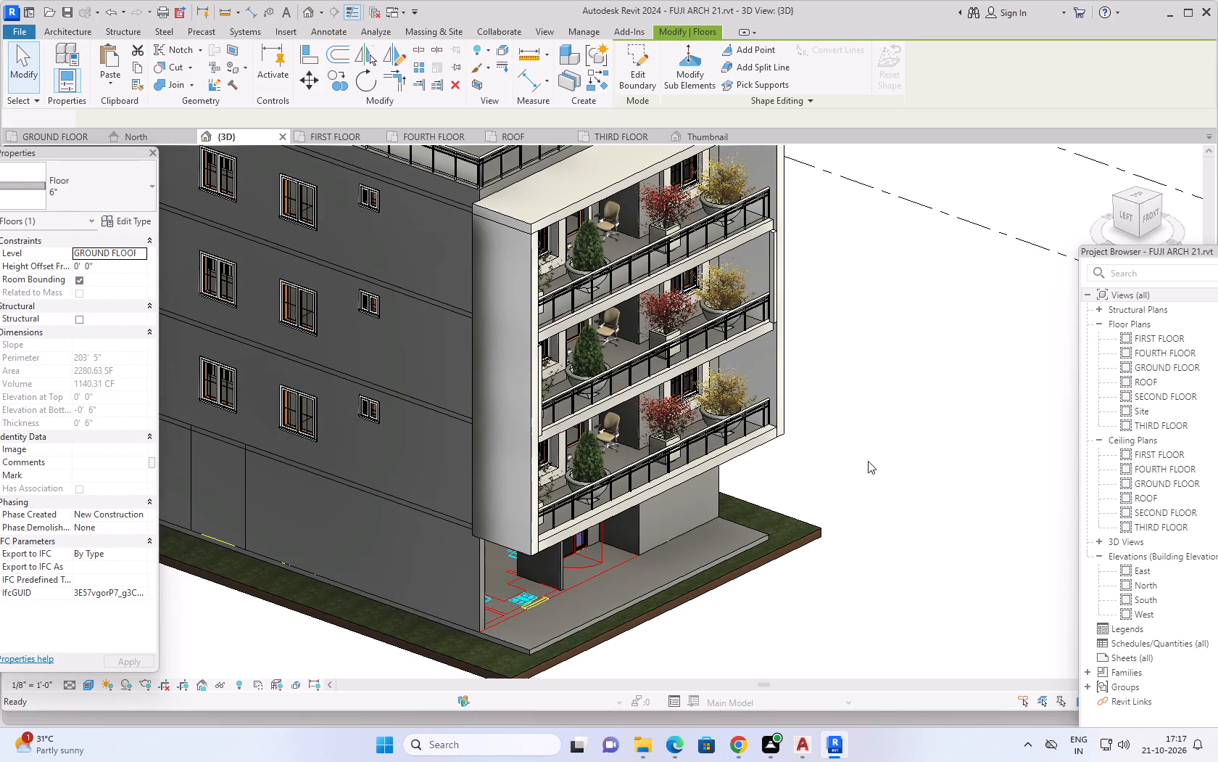
key("Escape")
middle_click_drag(874, 459, 806, 433)
middle_click_drag(842, 446, 854, 419)
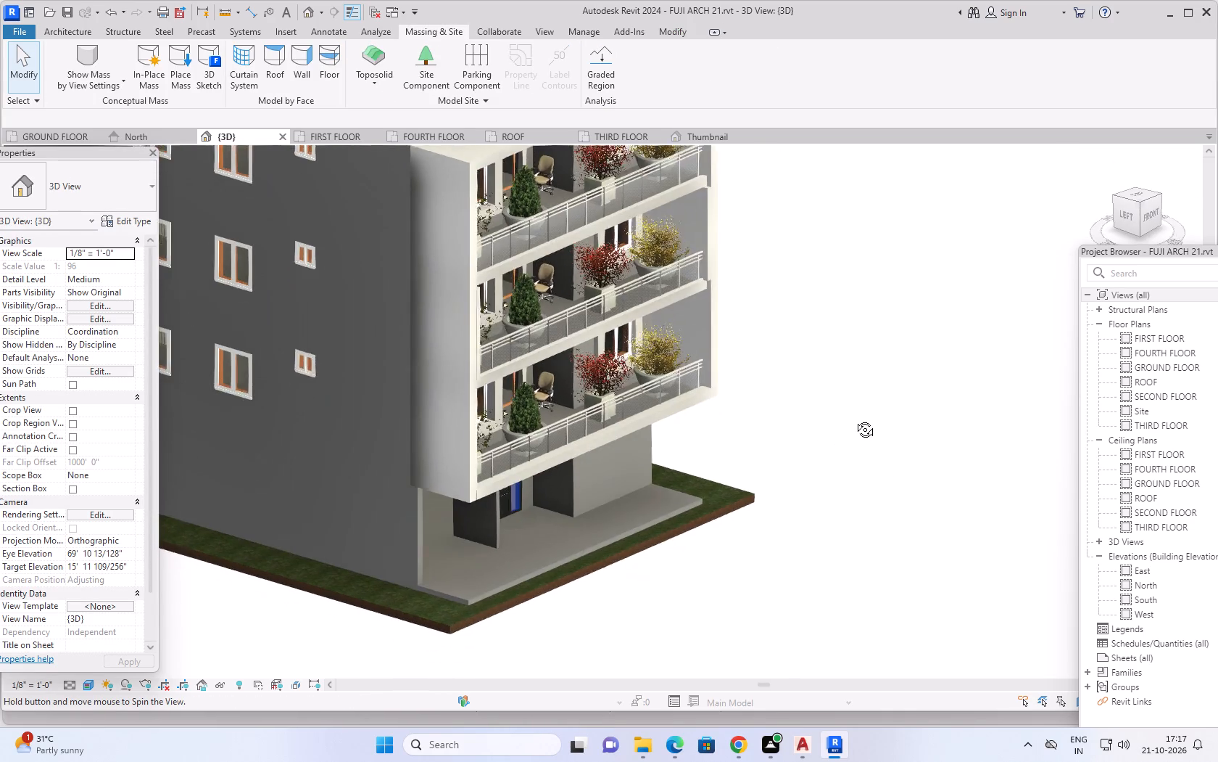
middle_click_drag(854, 419, 874, 427)
scroll(762, 457, "up", 2)
middle_click_drag(780, 409, 813, 385)
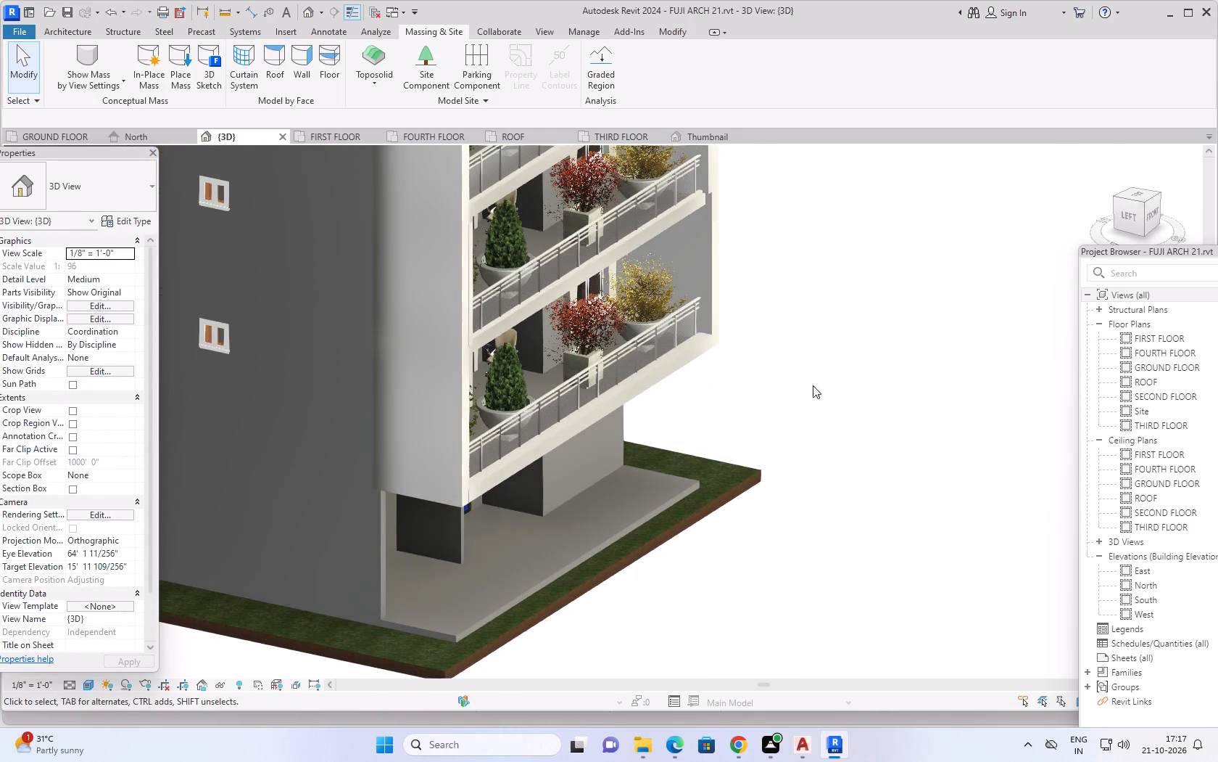
Examine the extended front slab, recessed entrance and surrounding toposolid from the front and both front corners of the building.
middle_click_drag(813, 385, 817, 382)
middle_click_drag(815, 391, 790, 366, "shift")
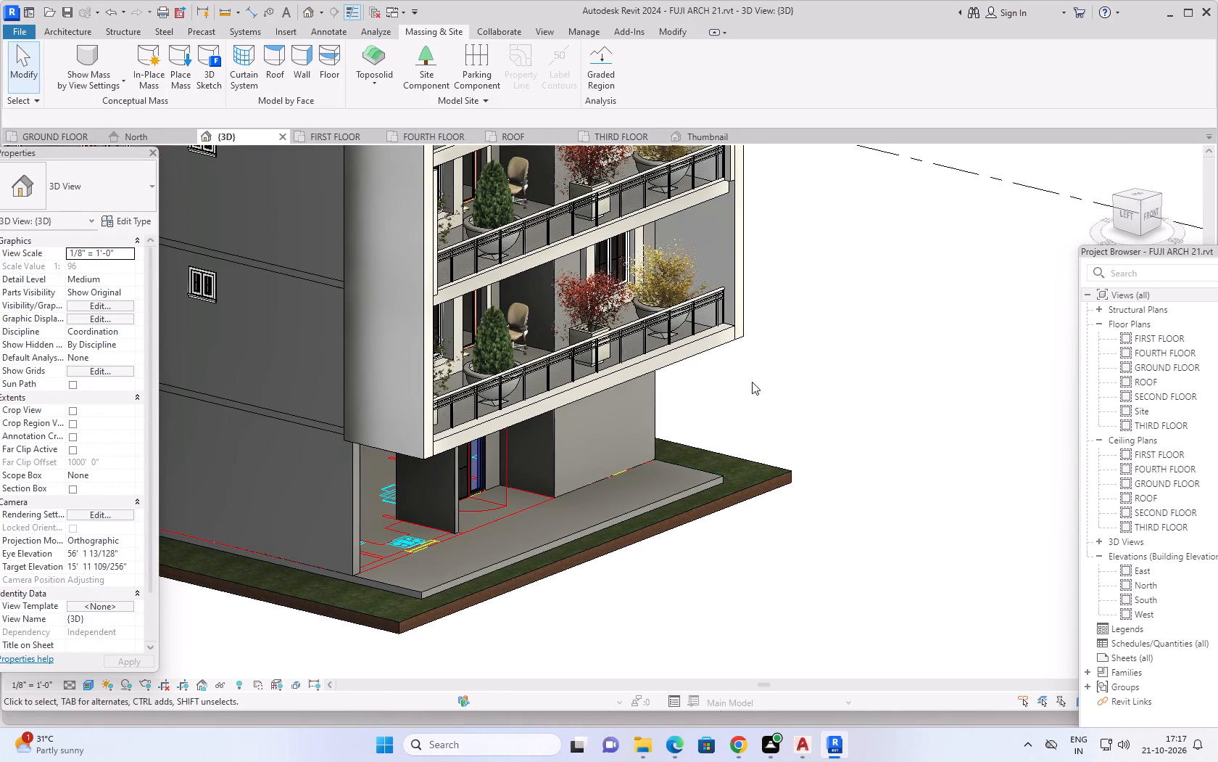
middle_click_drag(916, 383, 913, 383, "shift")
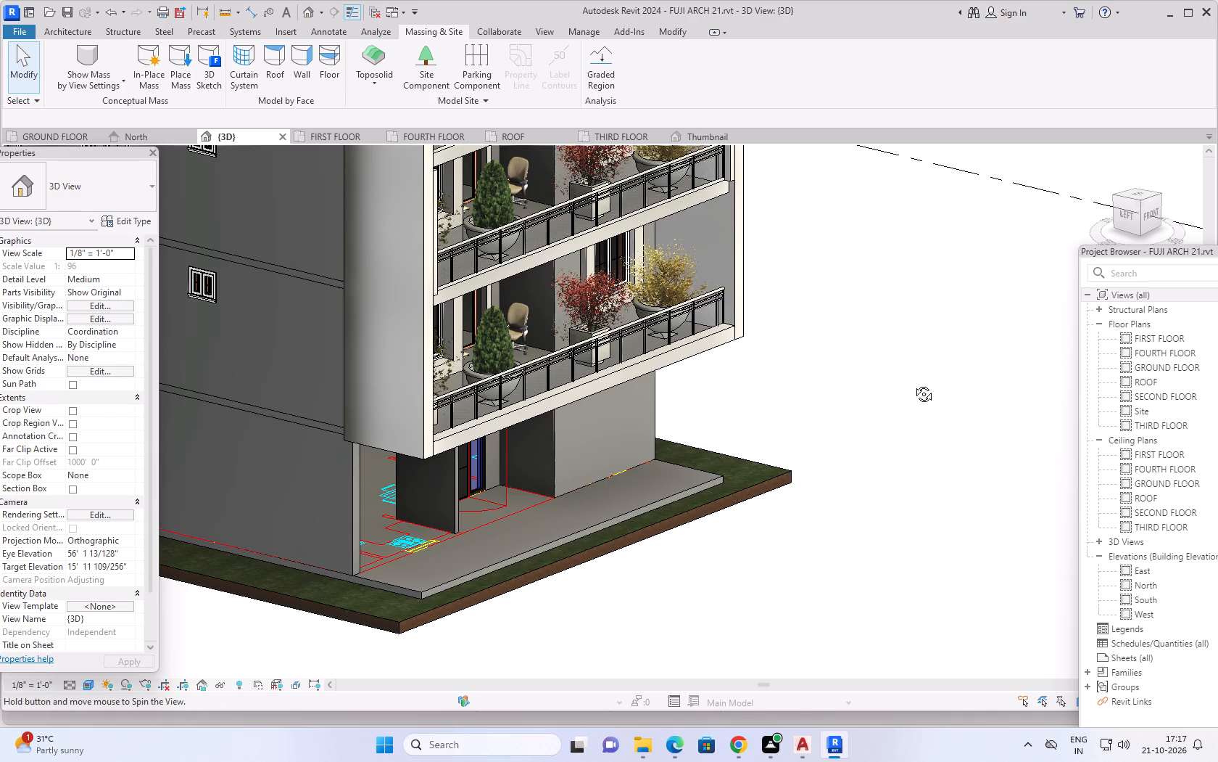
middle_click_drag(913, 383, 811, 433, "shift")
middle_click_drag(803, 427, 935, 346)
middle_click_drag(805, 403, 910, 294)
middle_click_drag(918, 325, 861, 280)
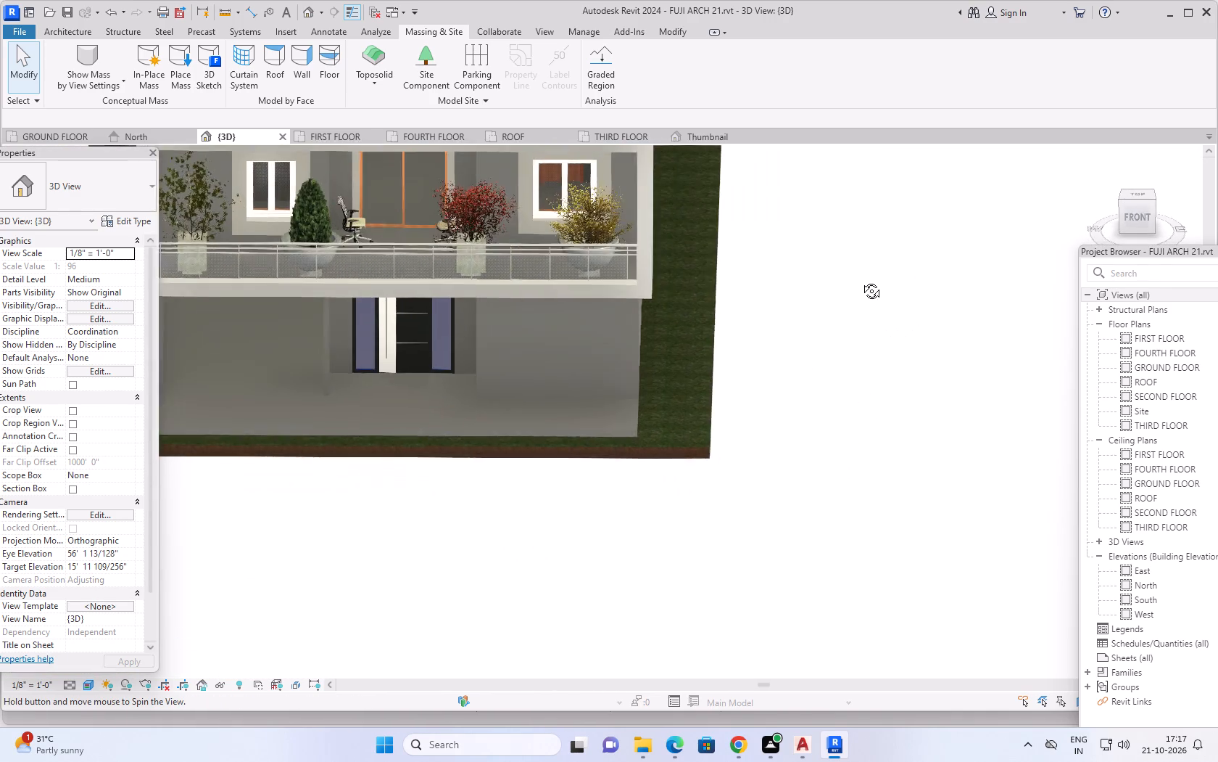
middle_click_drag(861, 280, 882, 209)
scroll(885, 225, "up", 1)
scroll(887, 242, "down", 1)
middle_click_drag(888, 263, 890, 263)
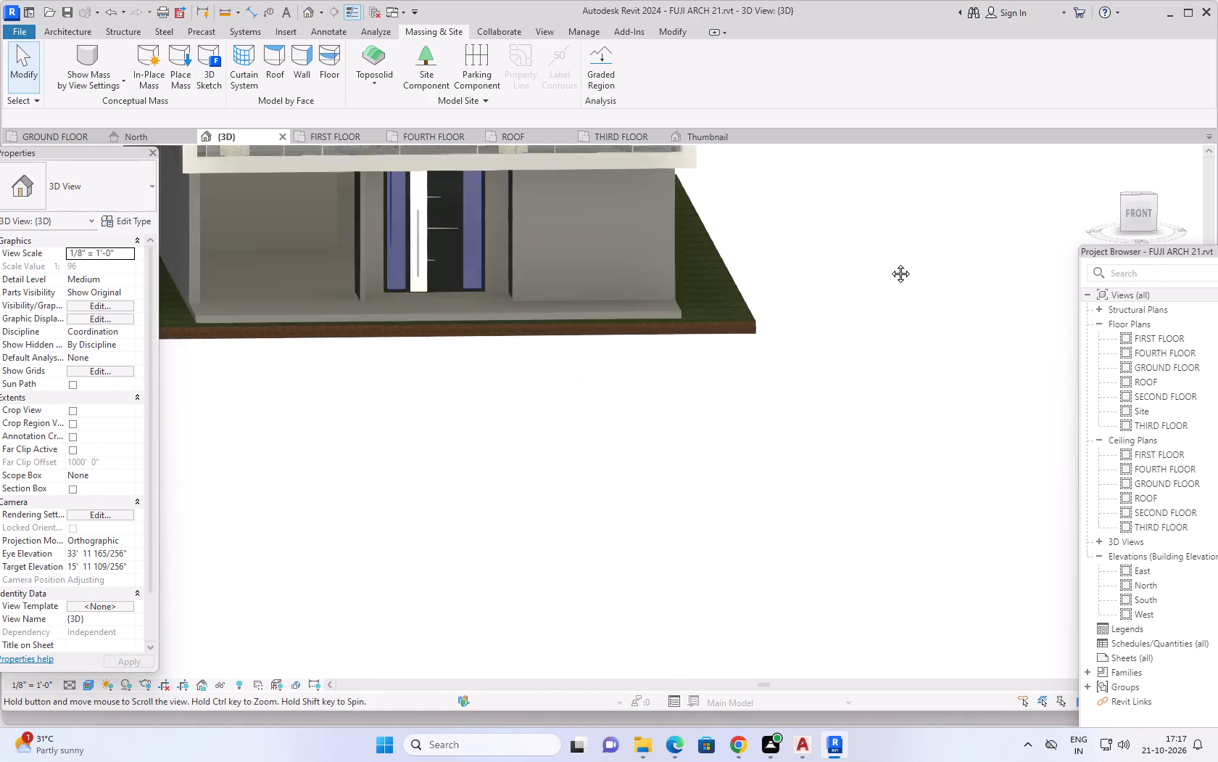
middle_click_drag(890, 263, 913, 443)
middle_click_drag(858, 370, 1027, 353)
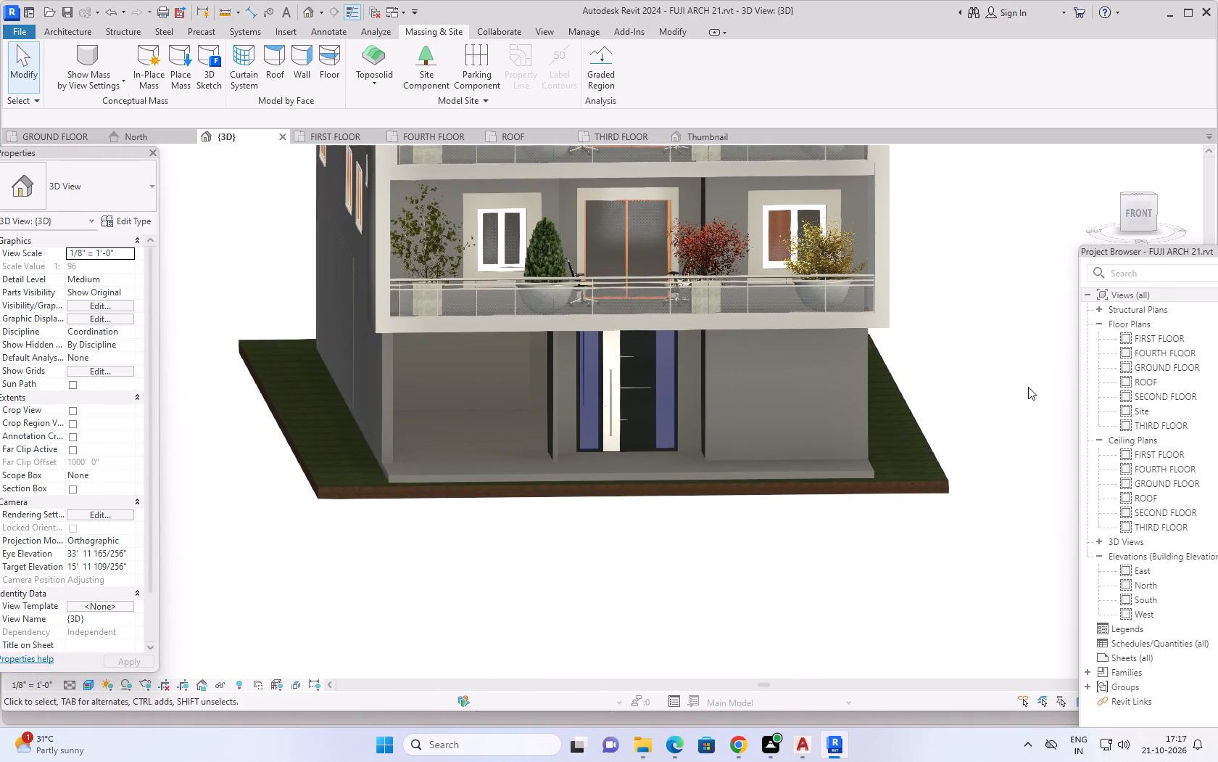
middle_click_drag(1027, 388, 1008, 397)
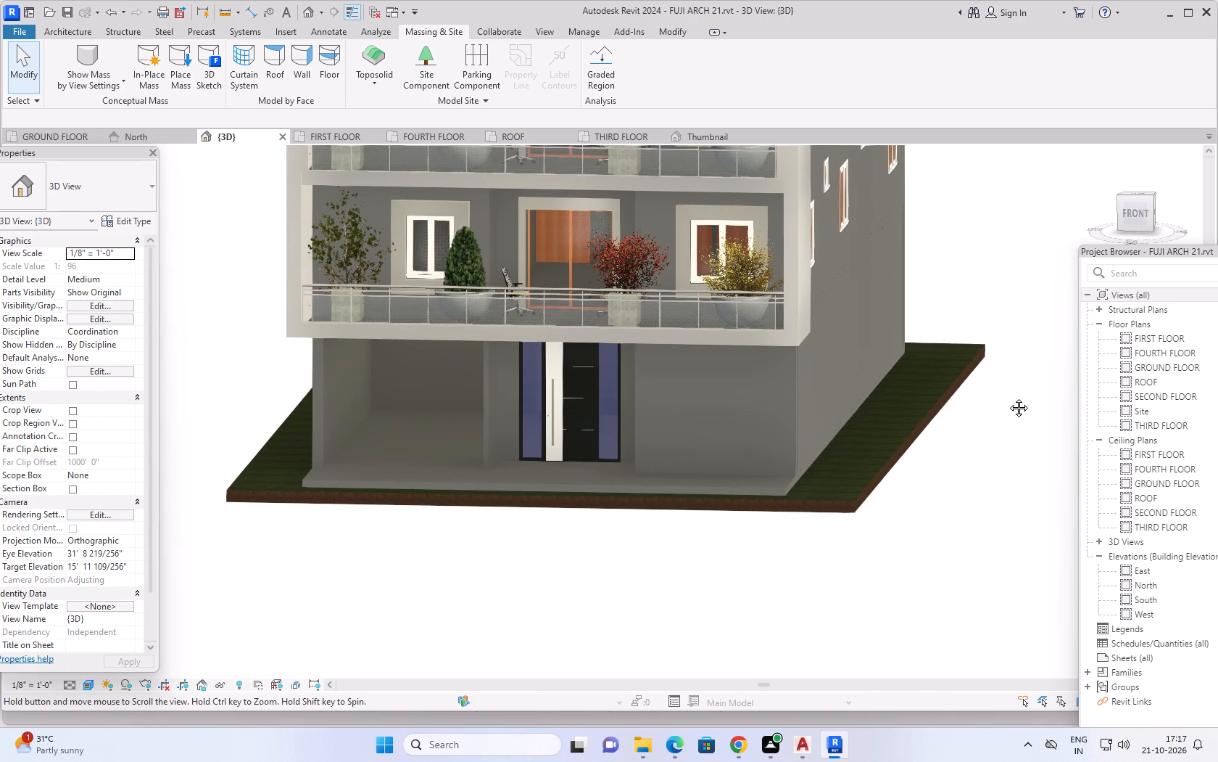
middle_click_drag(1008, 397, 1008, 398)
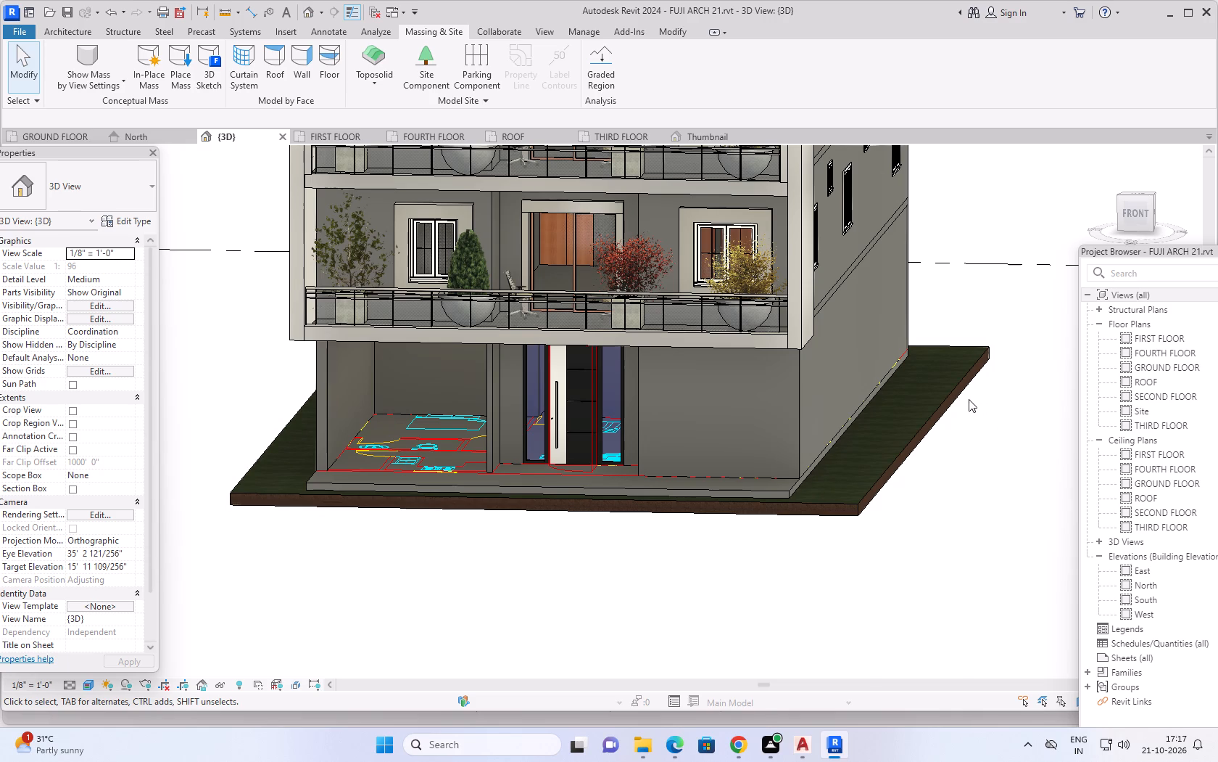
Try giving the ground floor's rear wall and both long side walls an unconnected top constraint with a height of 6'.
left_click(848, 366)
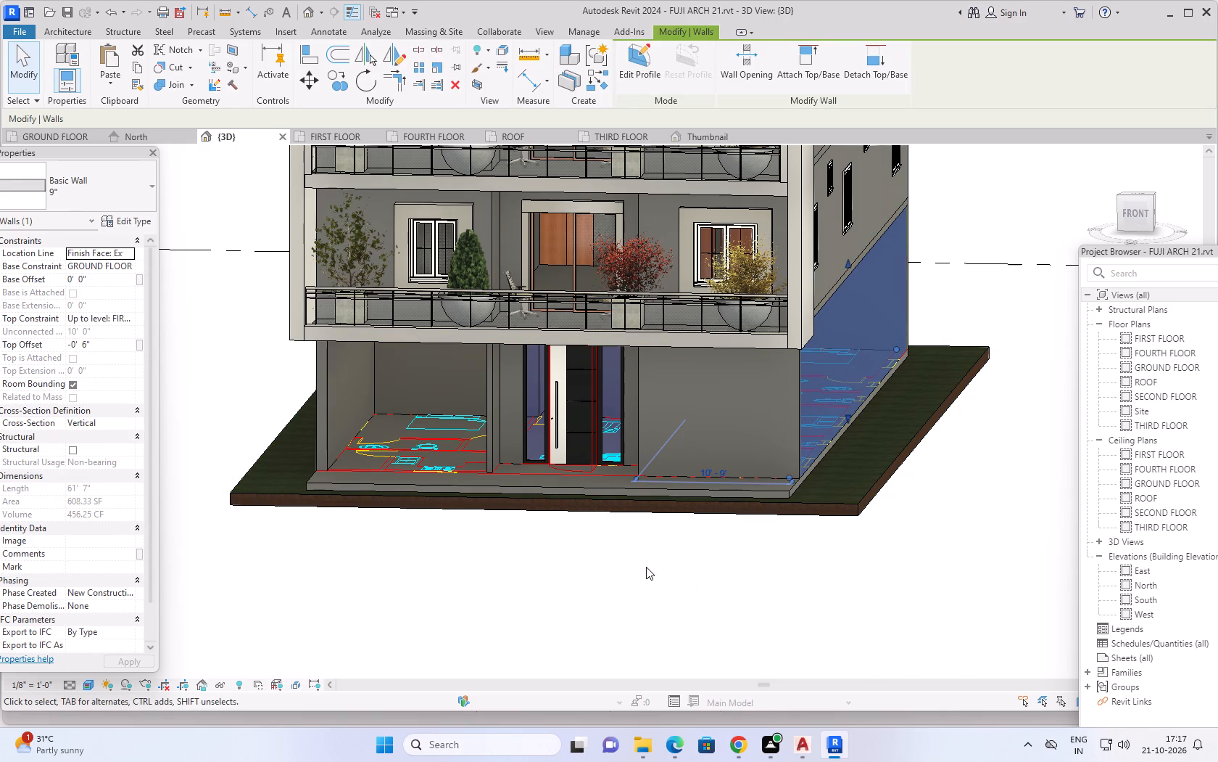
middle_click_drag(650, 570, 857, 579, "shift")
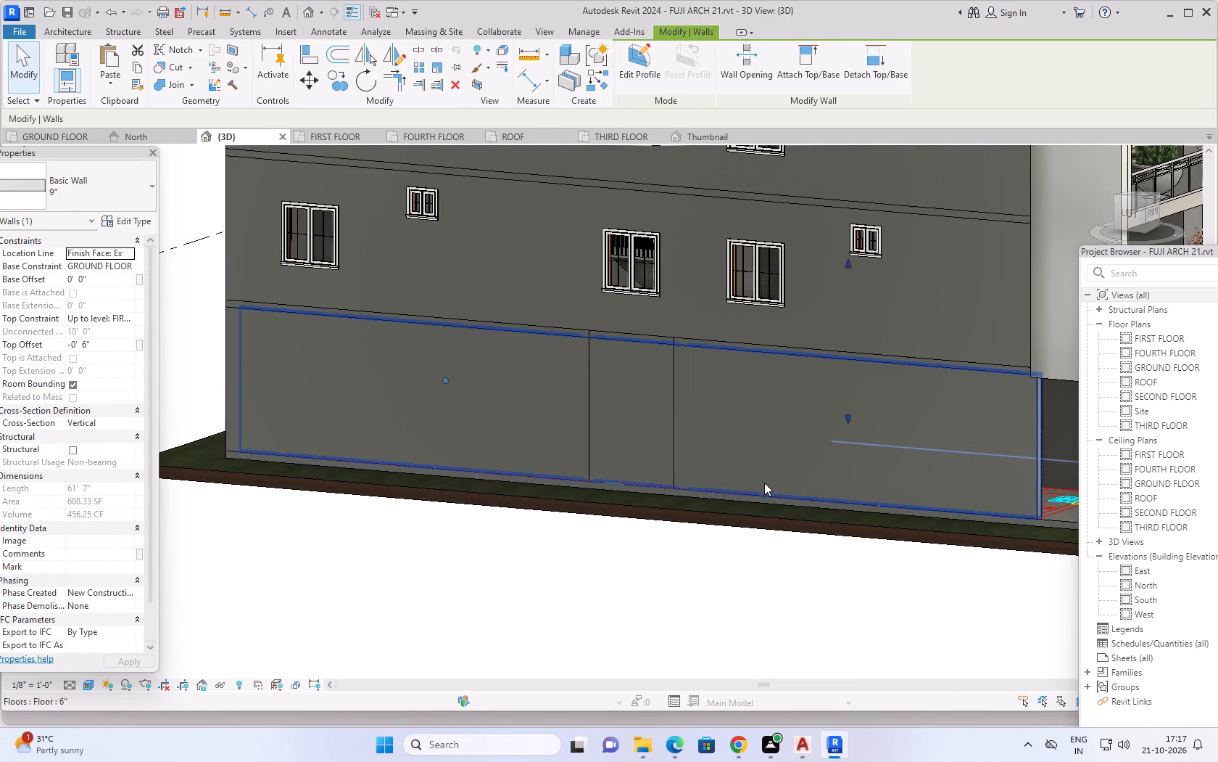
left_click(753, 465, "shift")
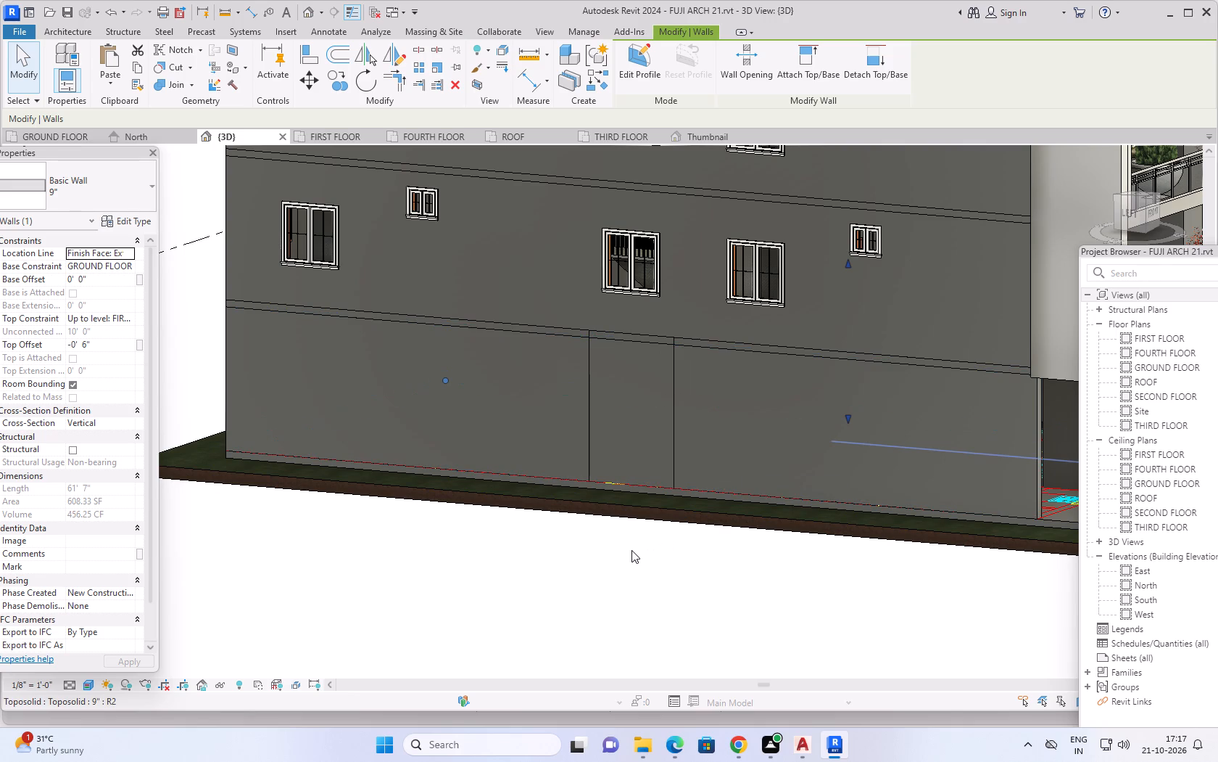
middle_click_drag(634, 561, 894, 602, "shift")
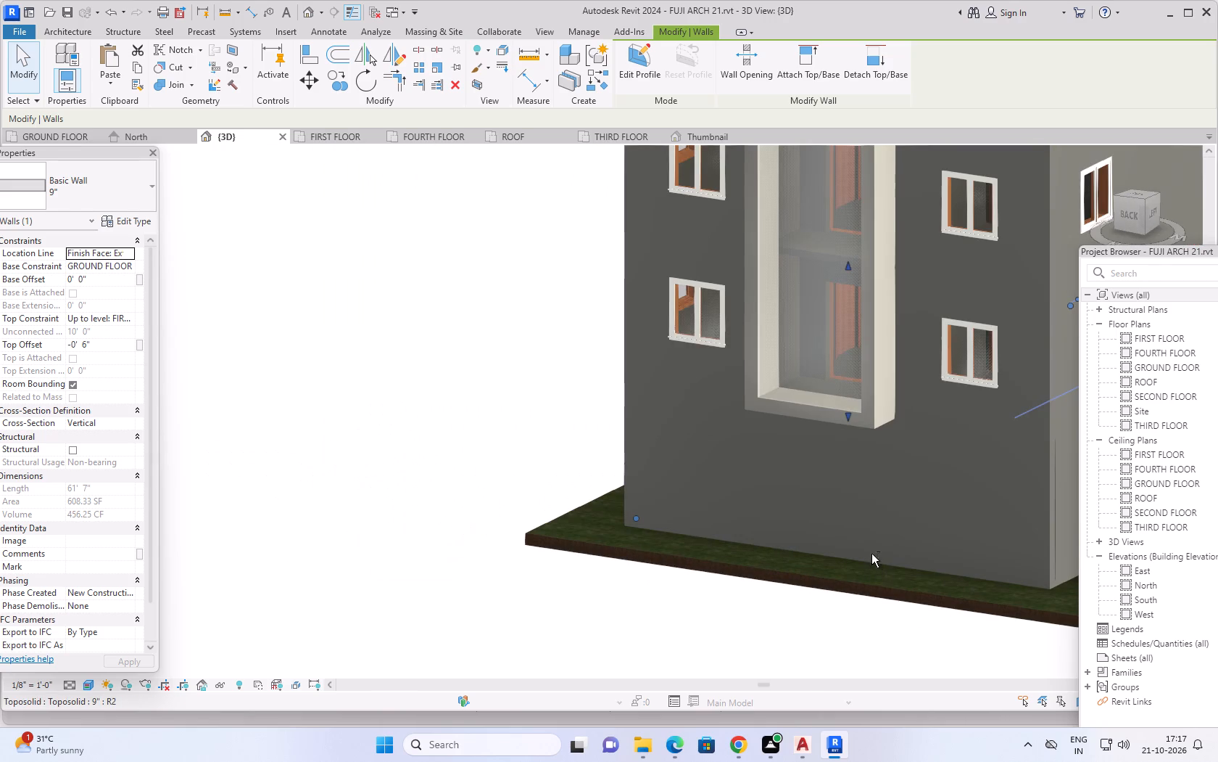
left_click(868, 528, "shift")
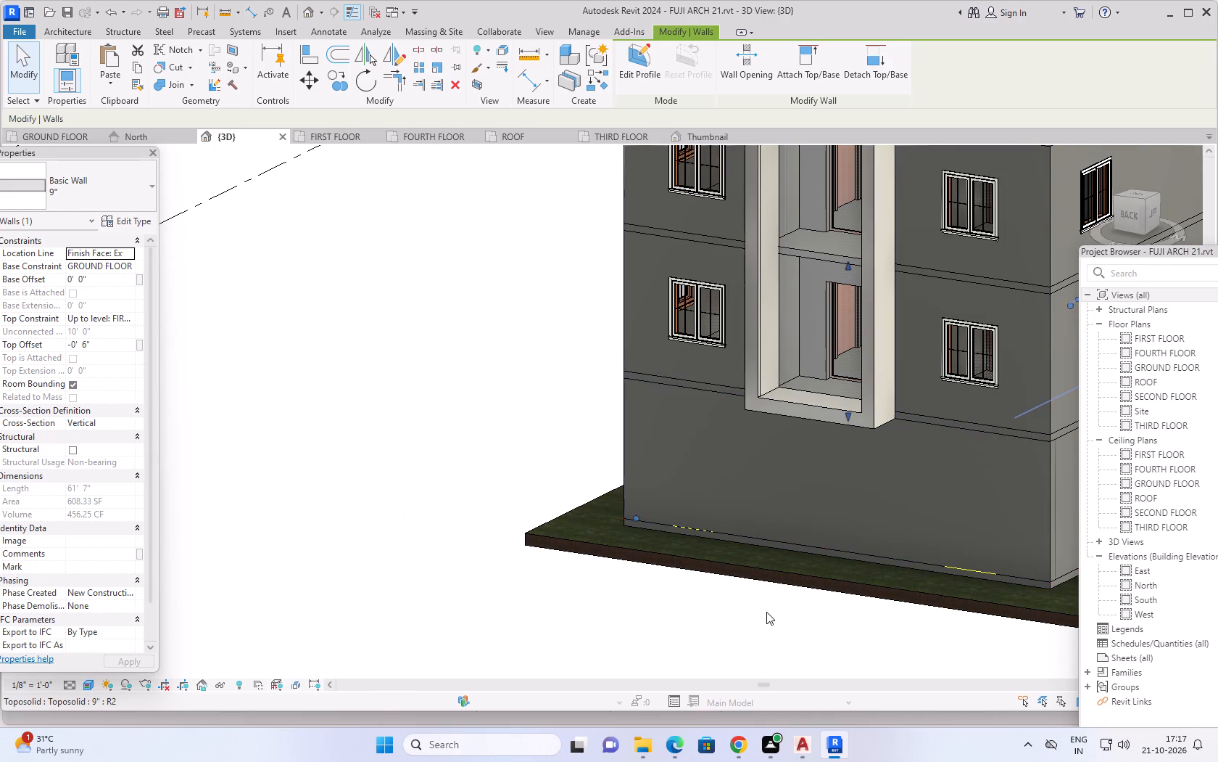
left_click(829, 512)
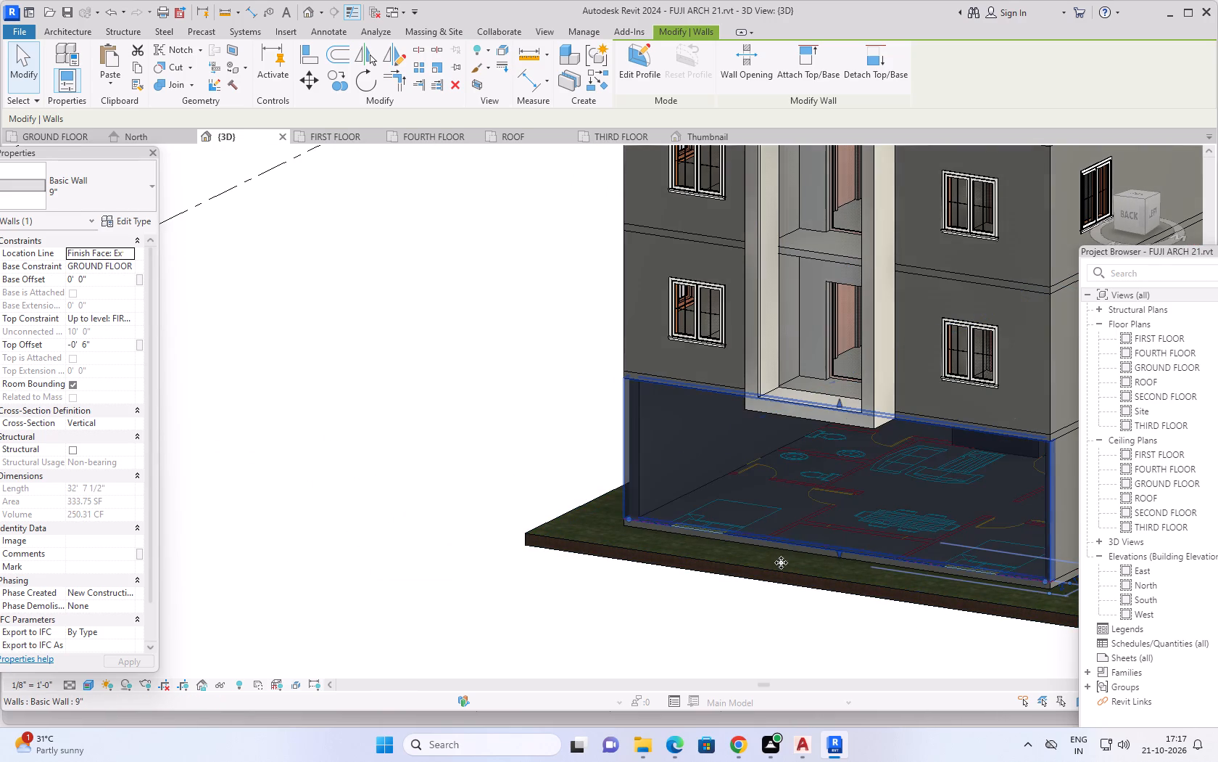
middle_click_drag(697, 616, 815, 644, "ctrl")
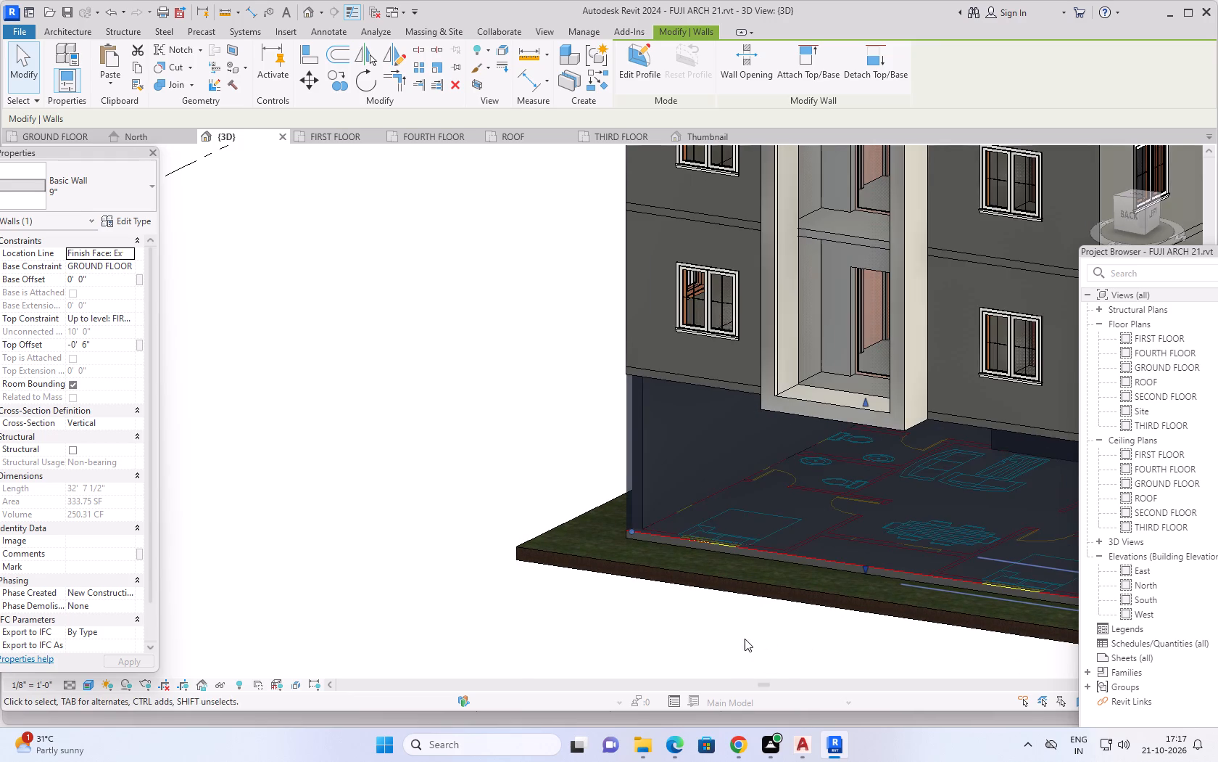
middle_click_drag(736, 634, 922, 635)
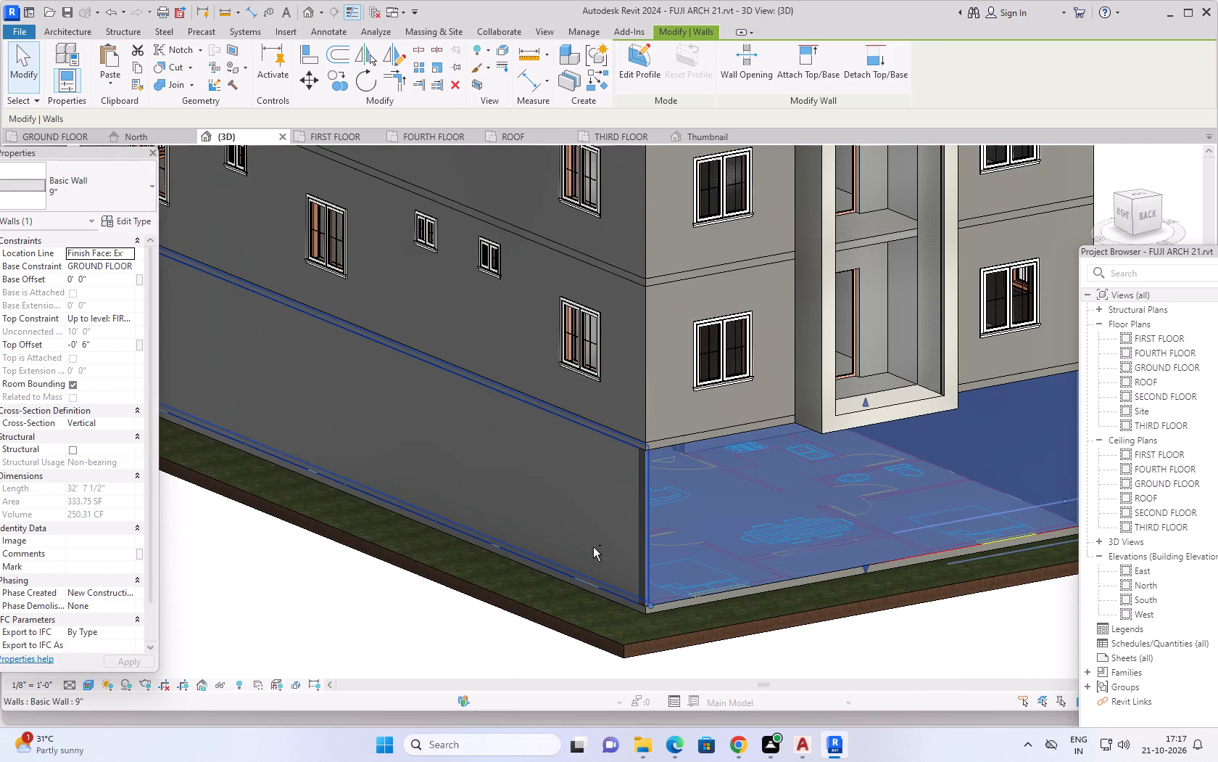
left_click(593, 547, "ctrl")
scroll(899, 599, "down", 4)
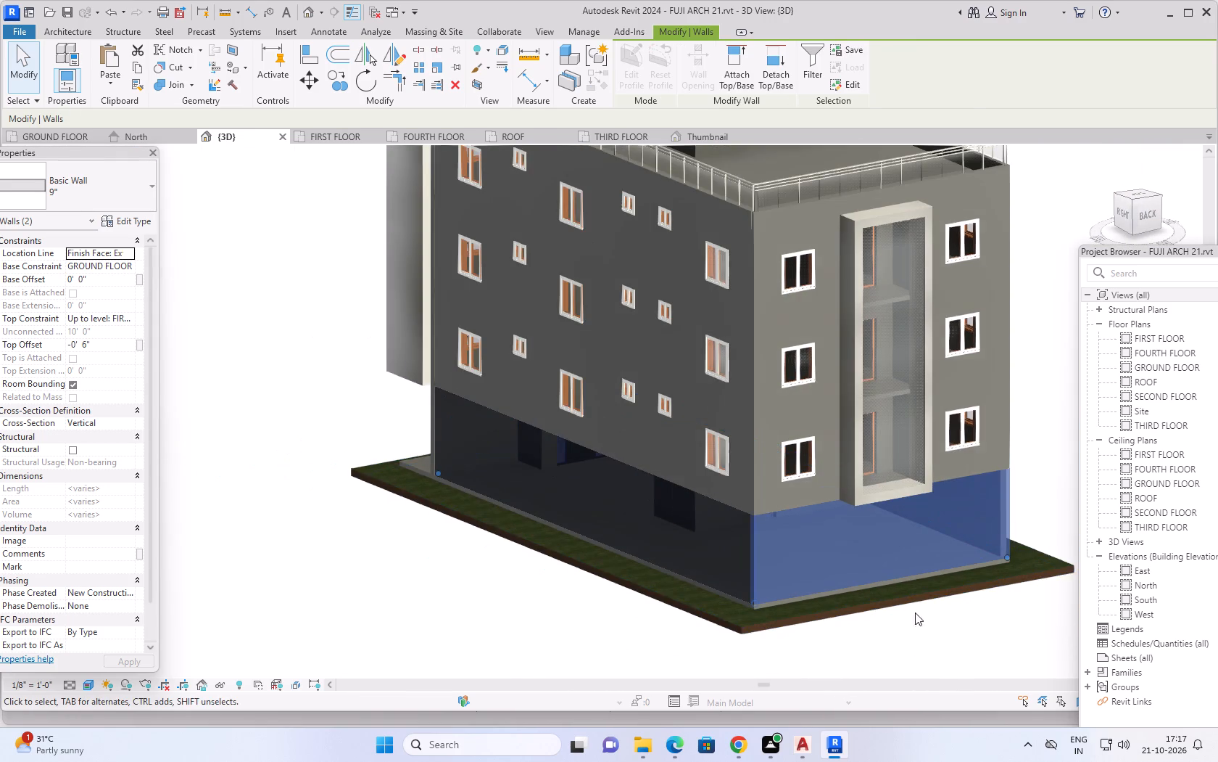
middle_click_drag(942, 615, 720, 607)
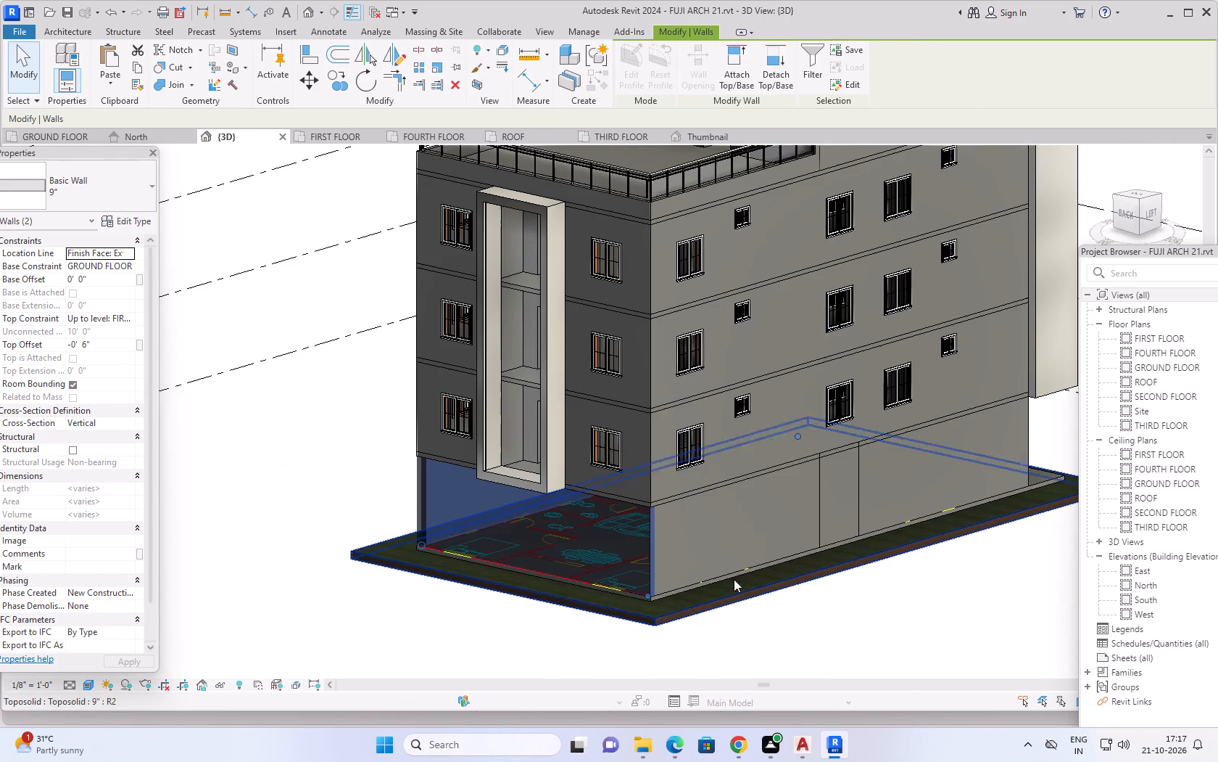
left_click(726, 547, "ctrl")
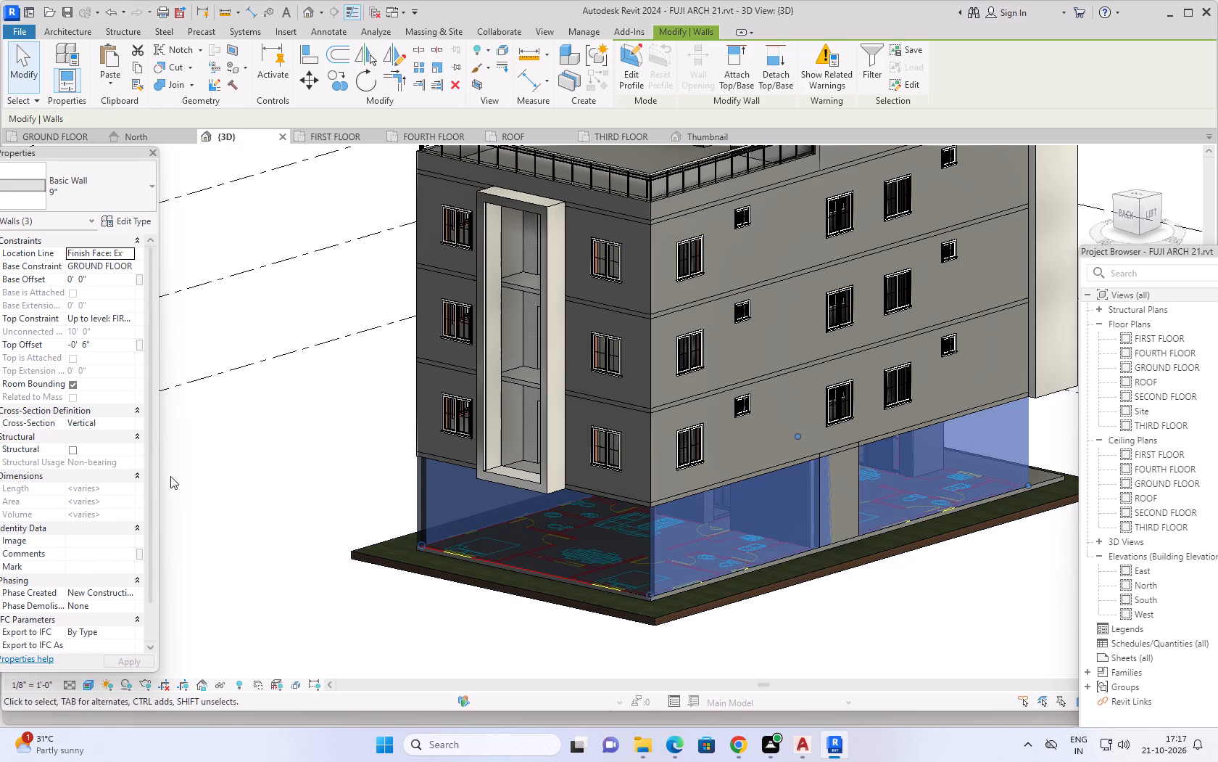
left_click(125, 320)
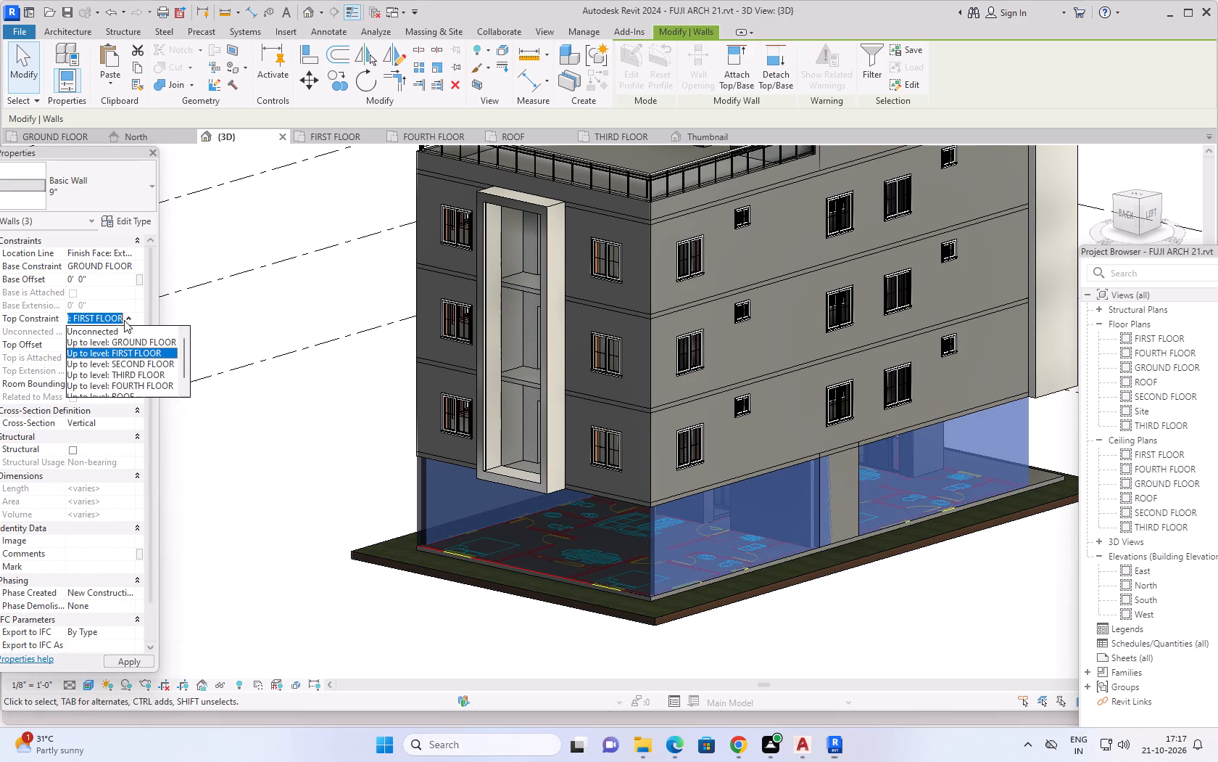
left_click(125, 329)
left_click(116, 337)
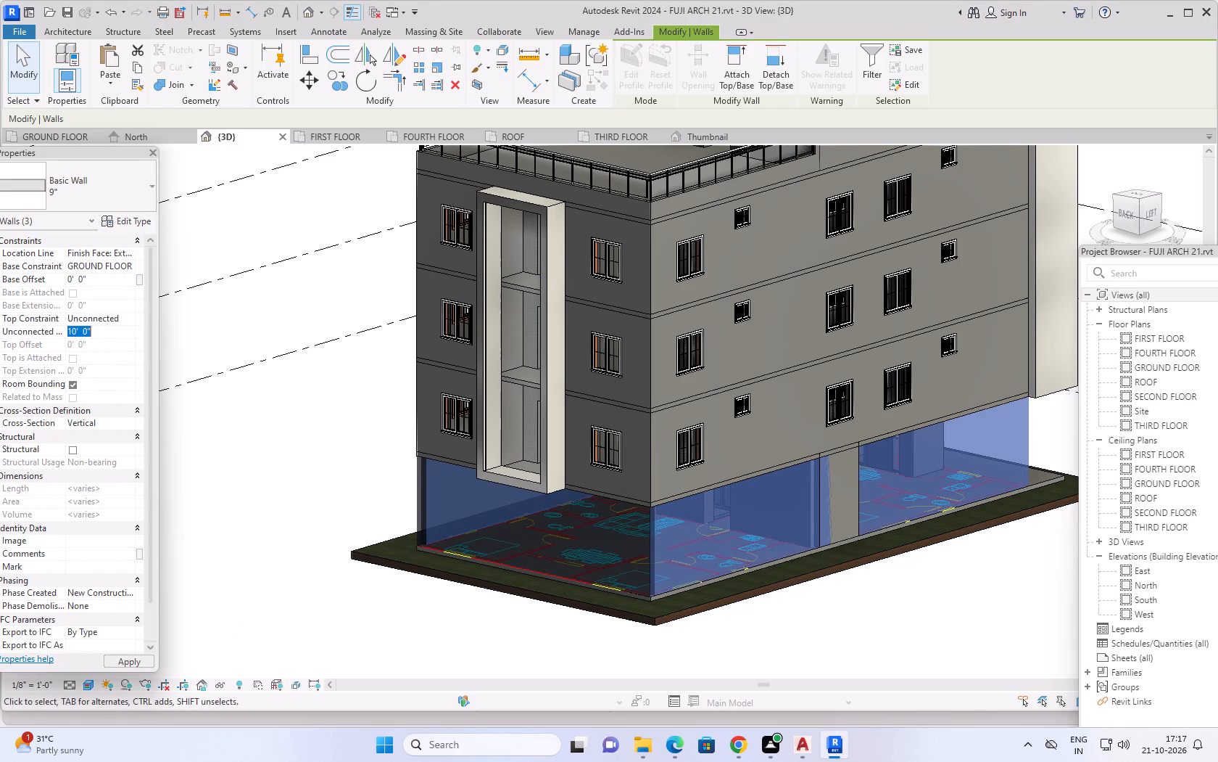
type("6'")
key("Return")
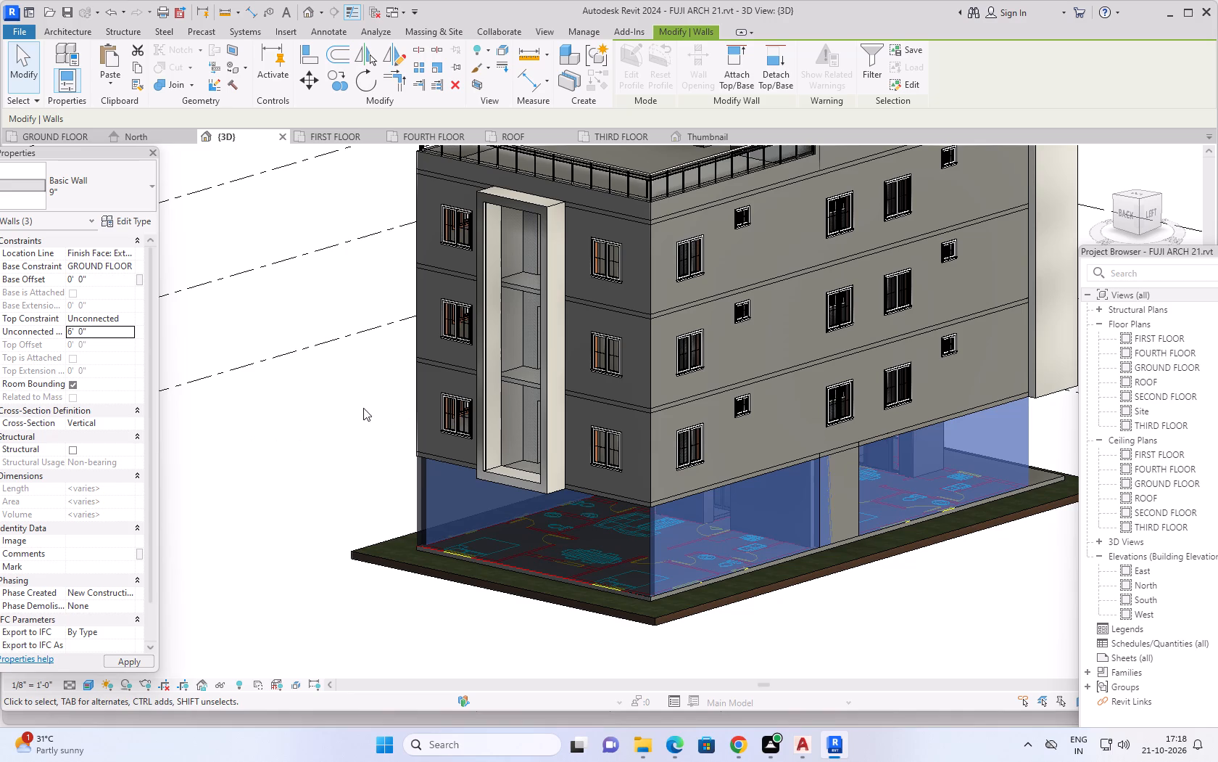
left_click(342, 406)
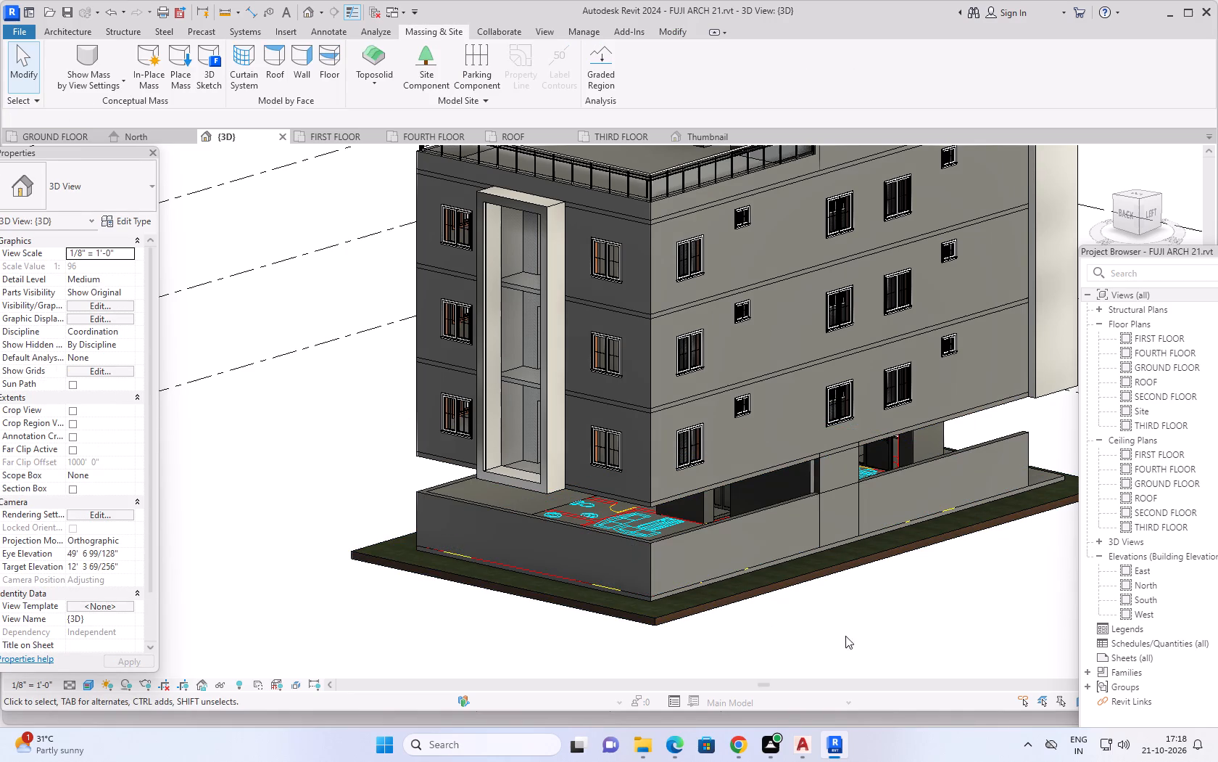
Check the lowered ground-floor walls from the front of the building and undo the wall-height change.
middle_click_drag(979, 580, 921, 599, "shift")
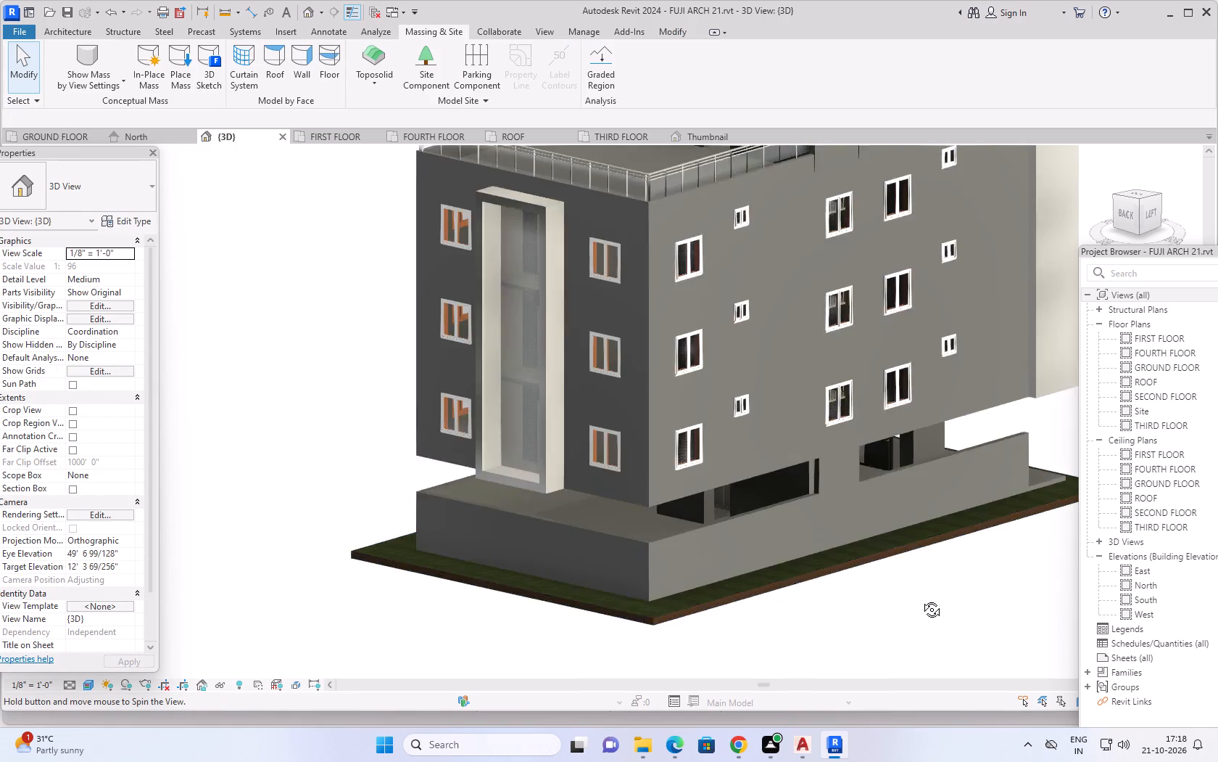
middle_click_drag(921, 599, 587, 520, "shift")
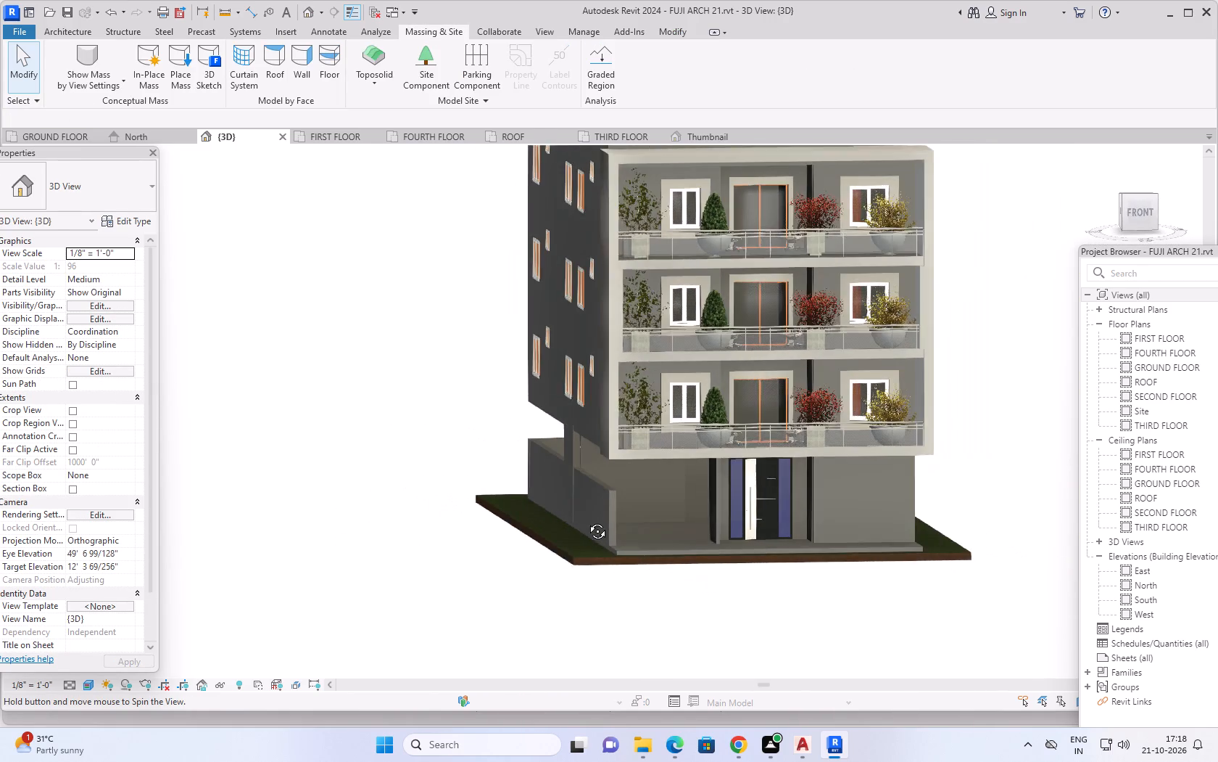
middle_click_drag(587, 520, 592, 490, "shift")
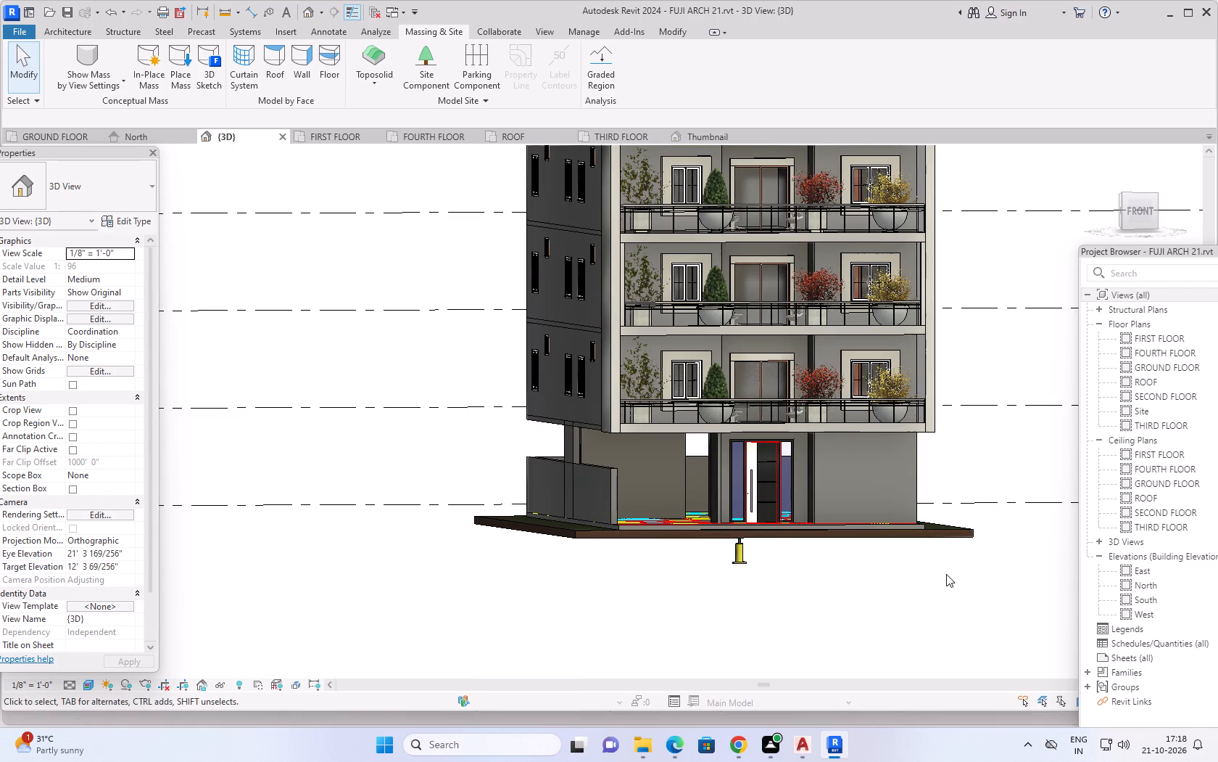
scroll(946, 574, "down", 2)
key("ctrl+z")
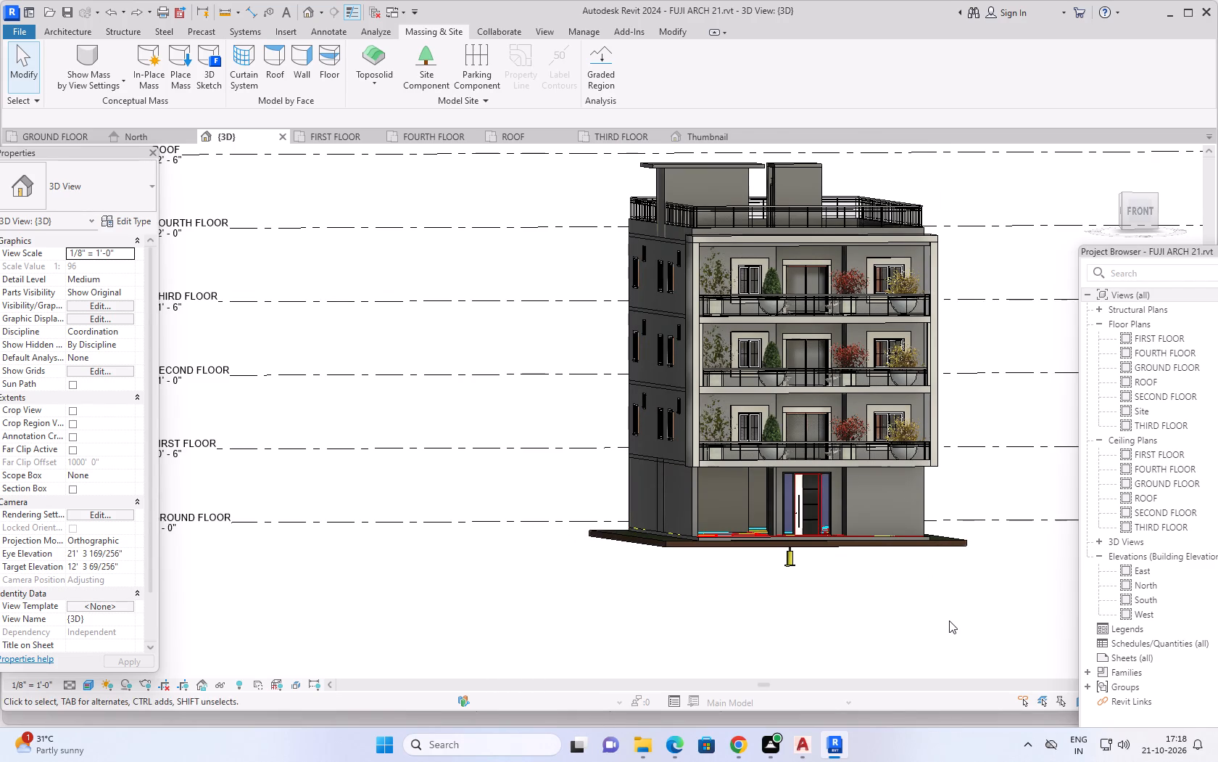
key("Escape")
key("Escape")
Examine the whole building, from roof railing to ground slab and toposolid, from the front and an elevated front corner.
scroll(968, 590, "down", 1)
middle_click_drag(967, 594, 897, 667)
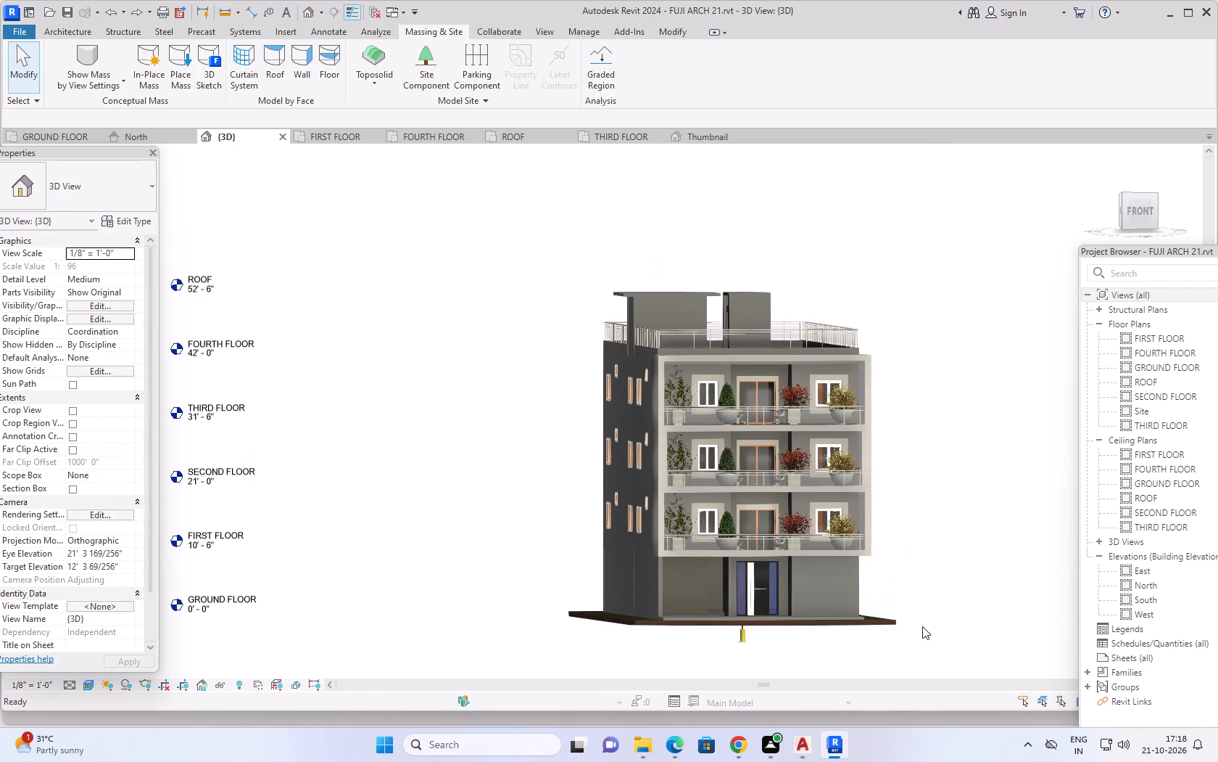
scroll(929, 617, "up", 1)
middle_click_drag(943, 583, 961, 647, "shift")
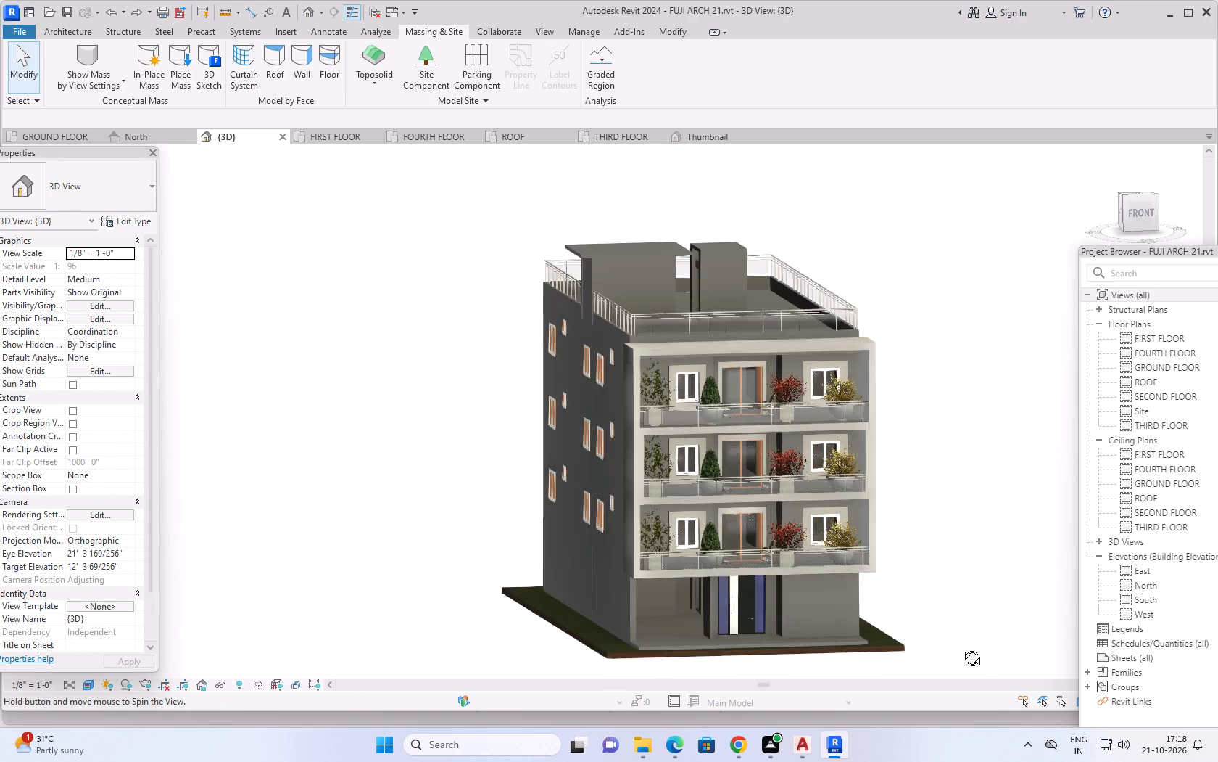
middle_click_drag(961, 647, 971, 655, "shift")
middle_click_drag(973, 615, 953, 575)
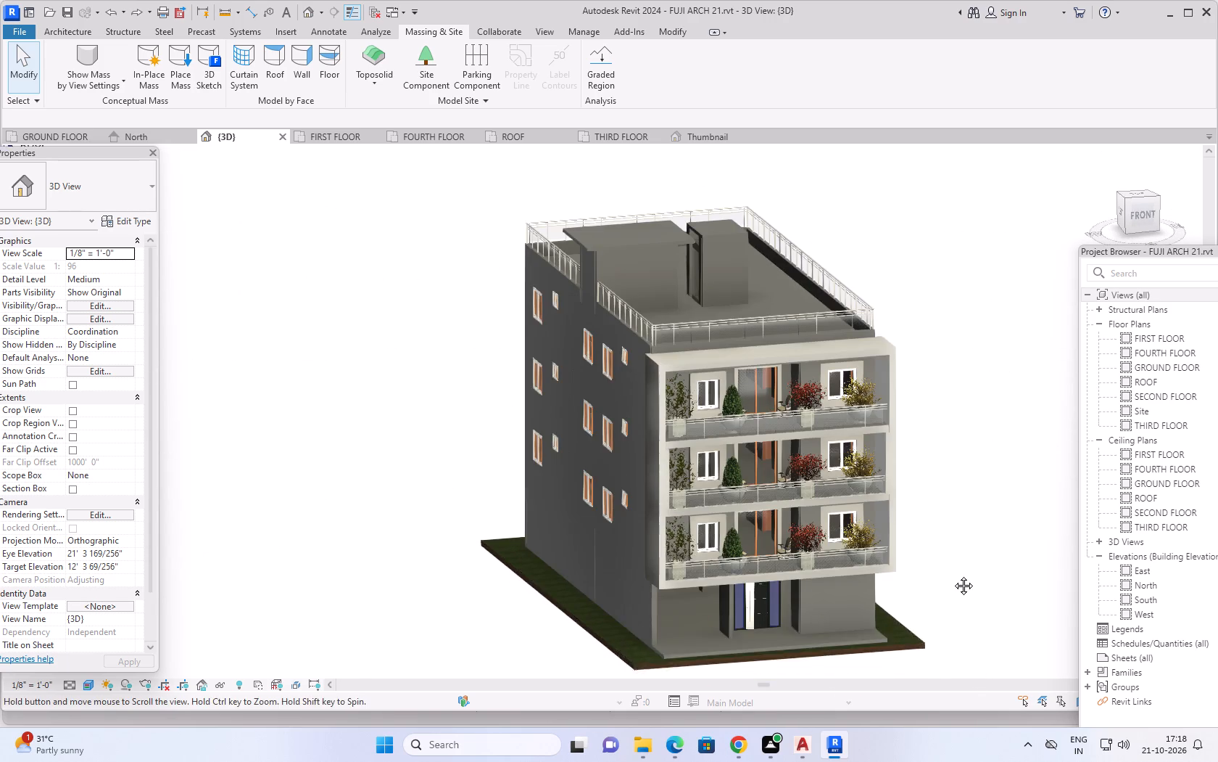
middle_click_drag(953, 575, 950, 568)
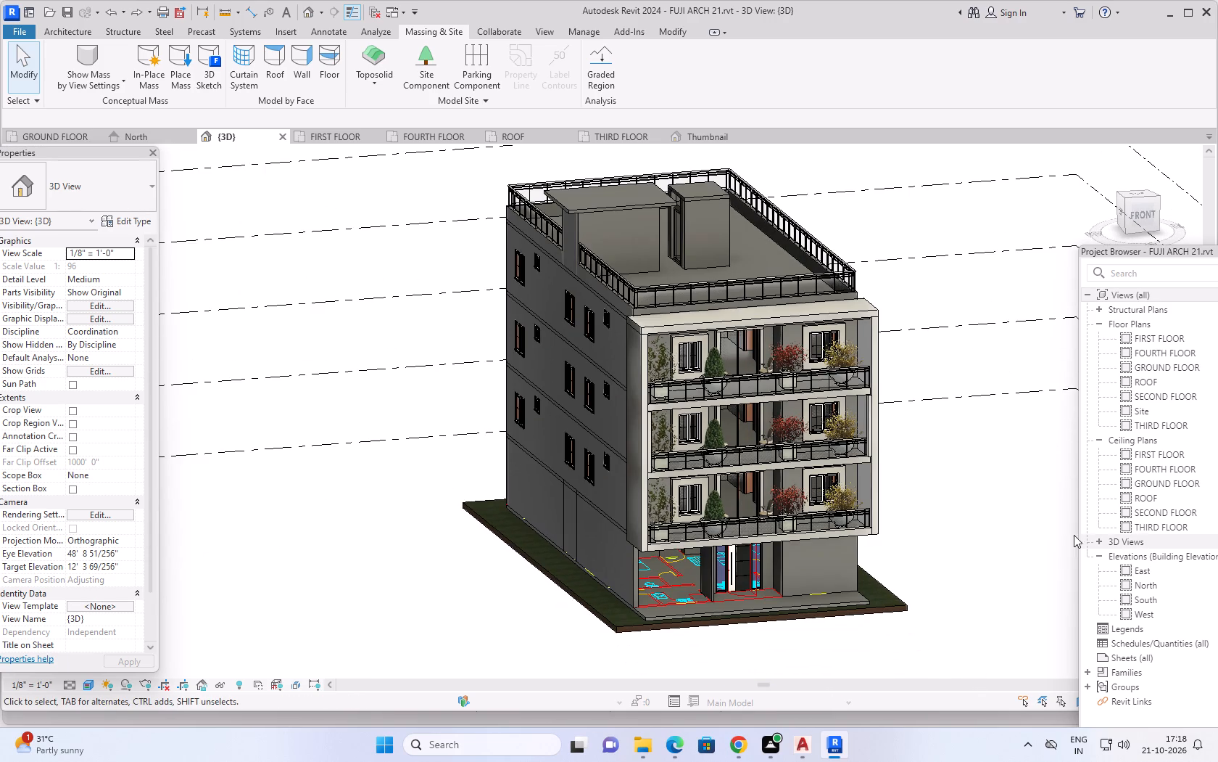
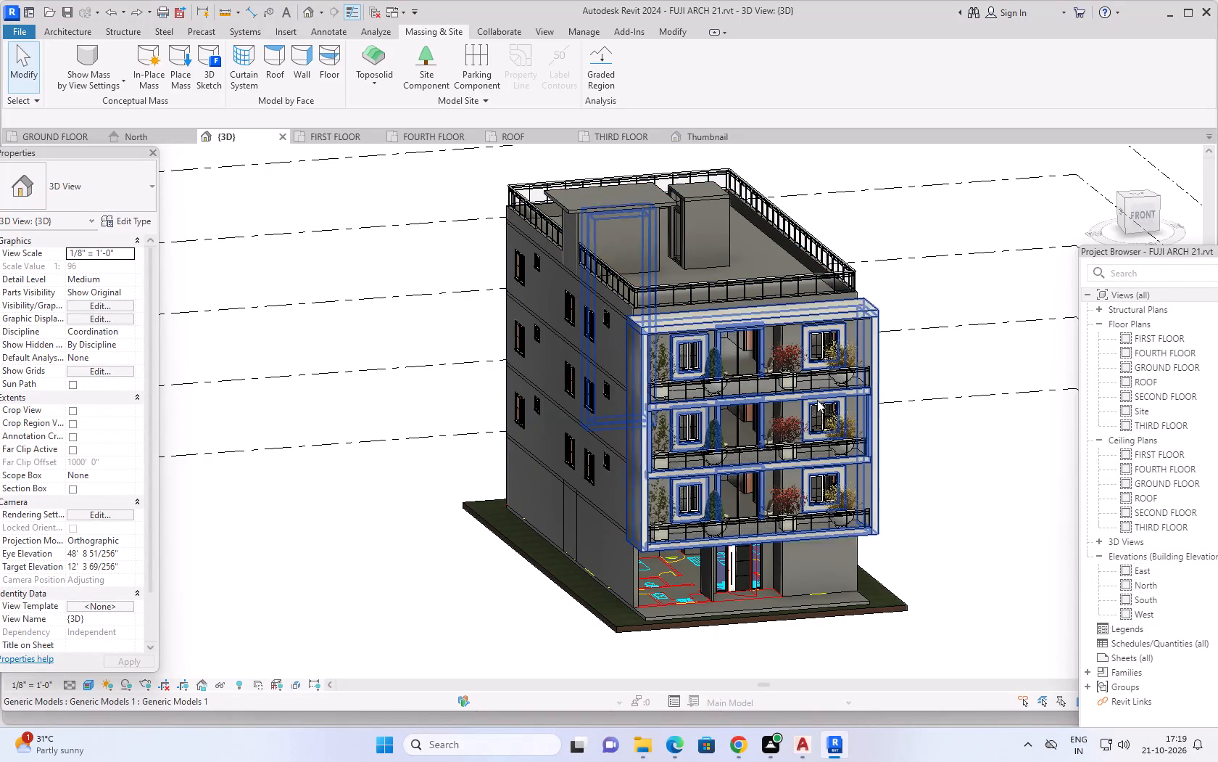
Draw chained 9" Basic Walls, 2' high on GROUND FLOOR, about 85'-6" along the building's front and 106' along one side.
left_click(985, 504)
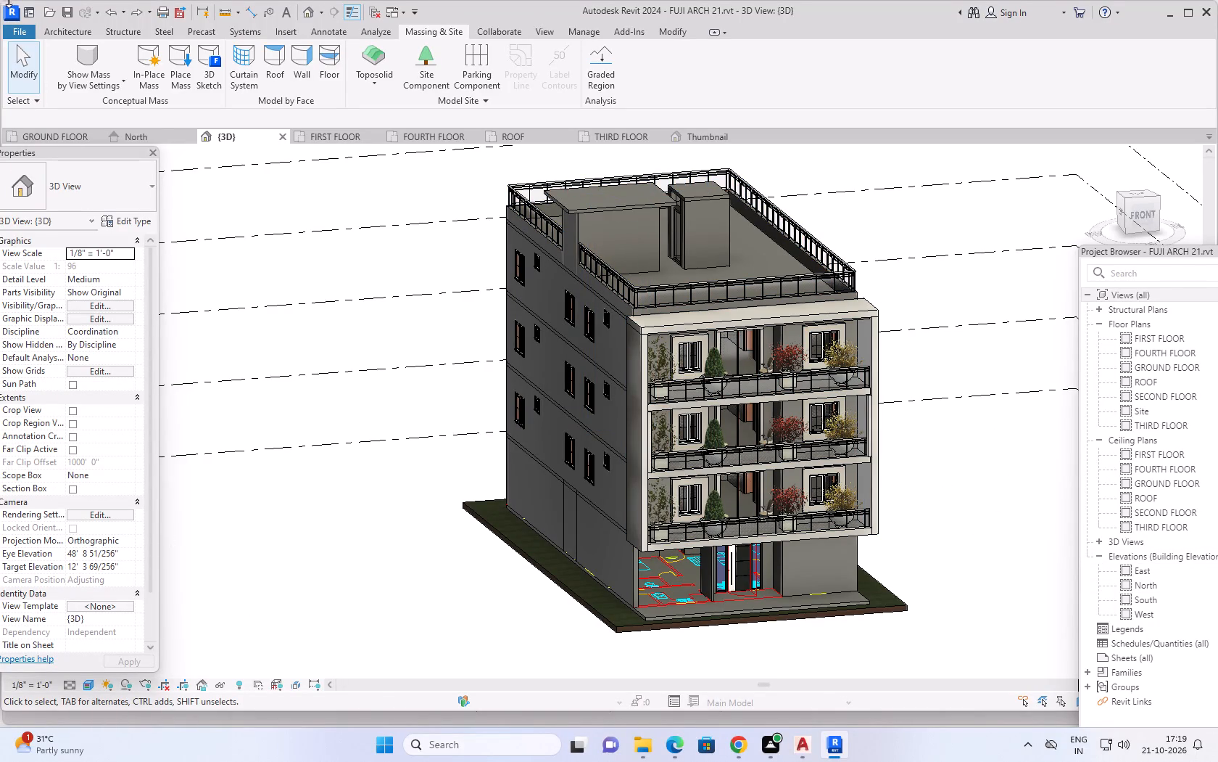
left_click(72, 36)
left_click(69, 59)
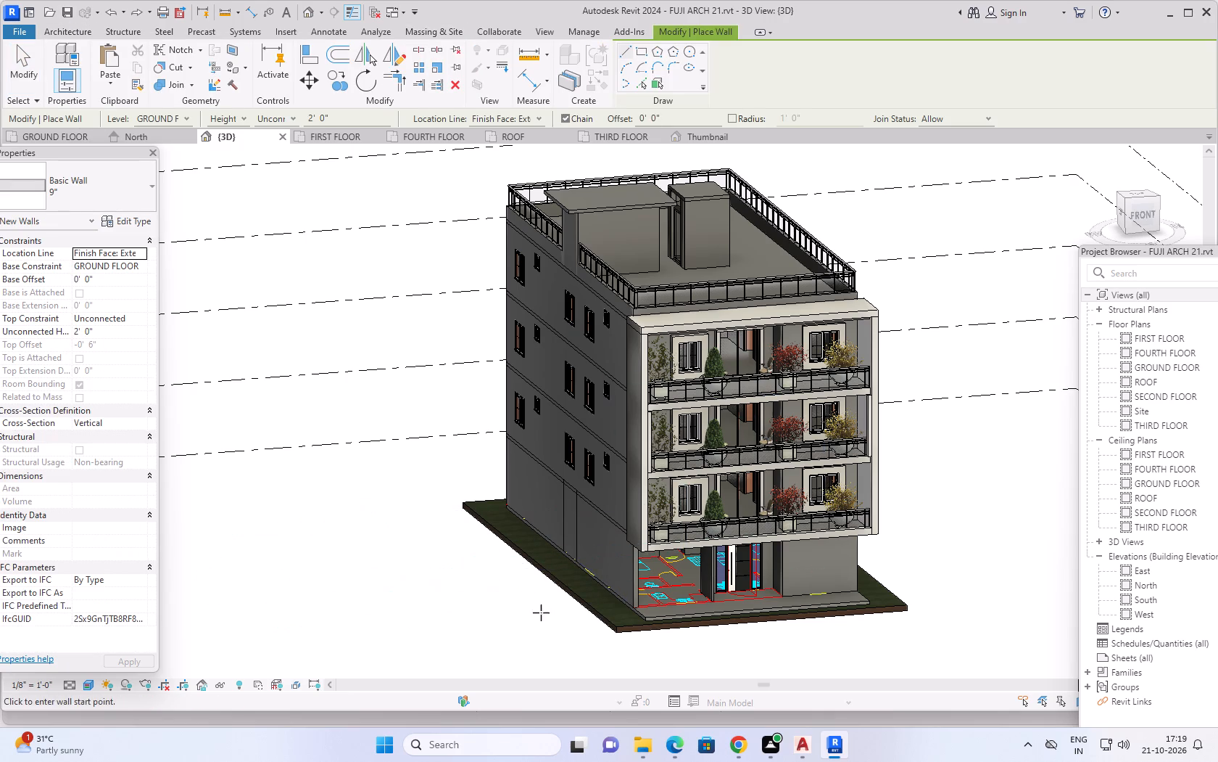
left_click(944, 544)
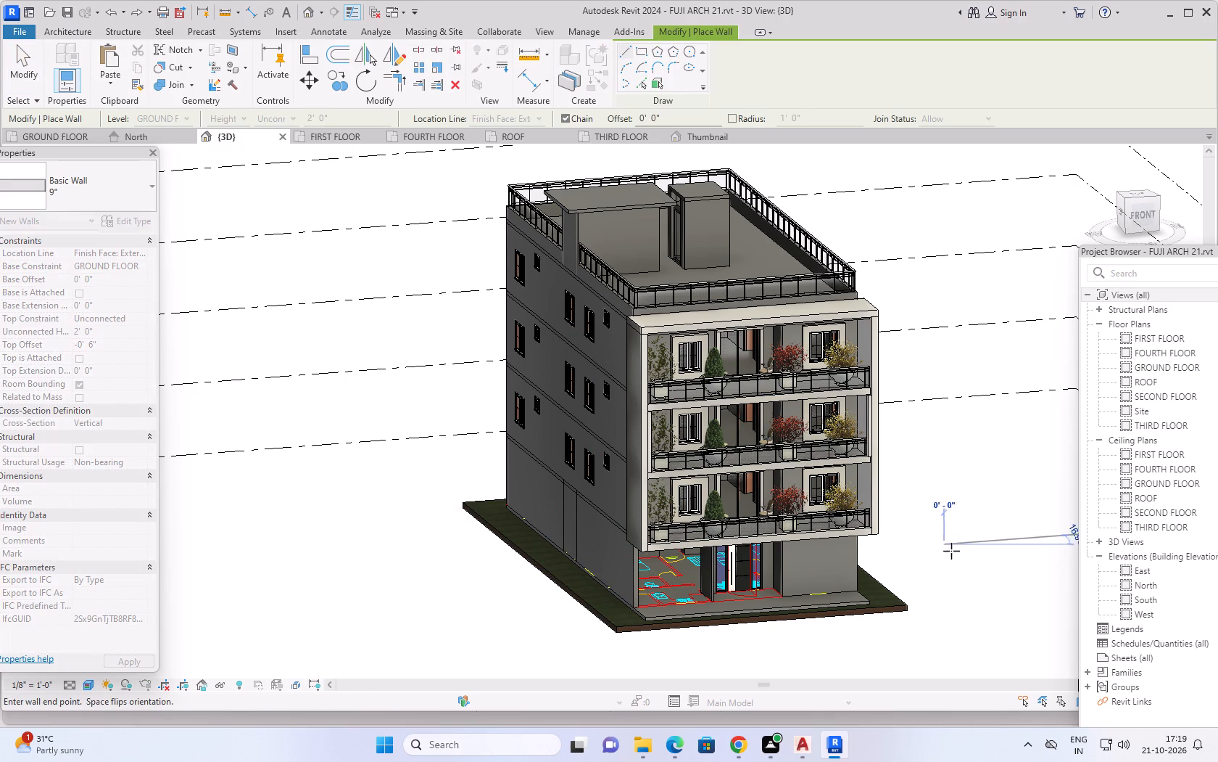
left_click(1034, 620)
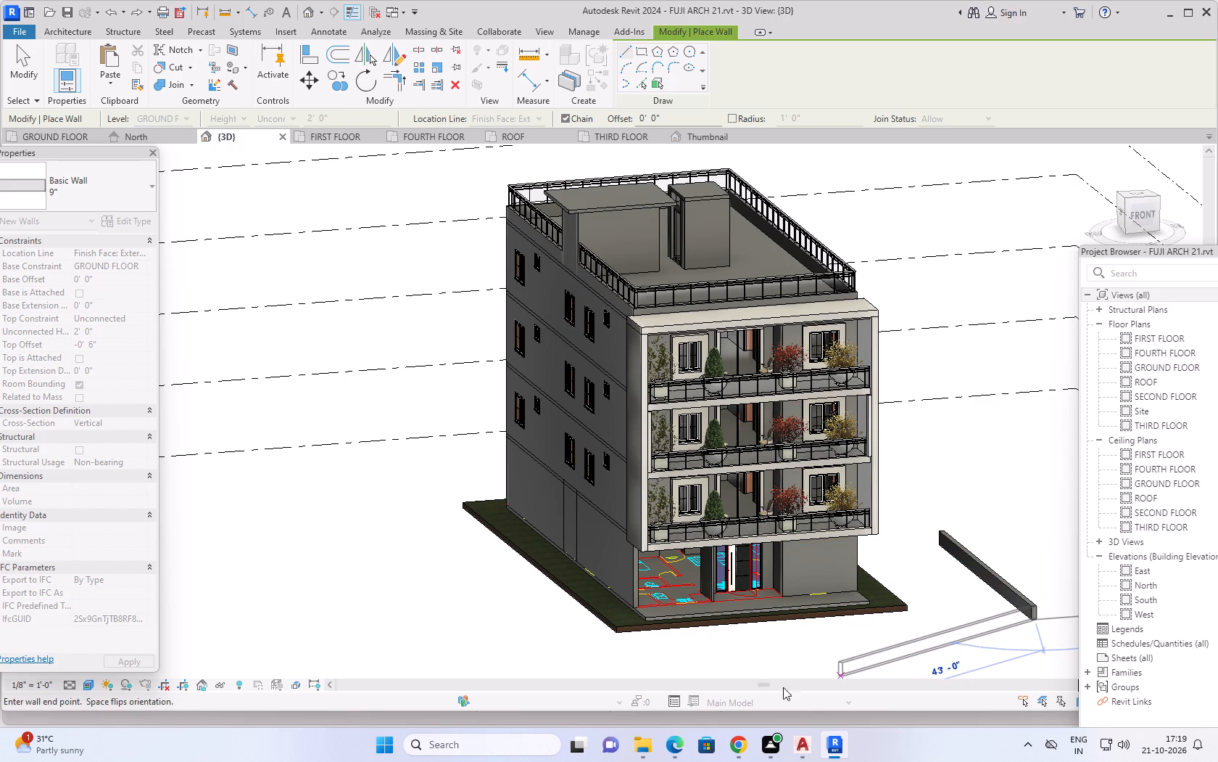
left_click(479, 674)
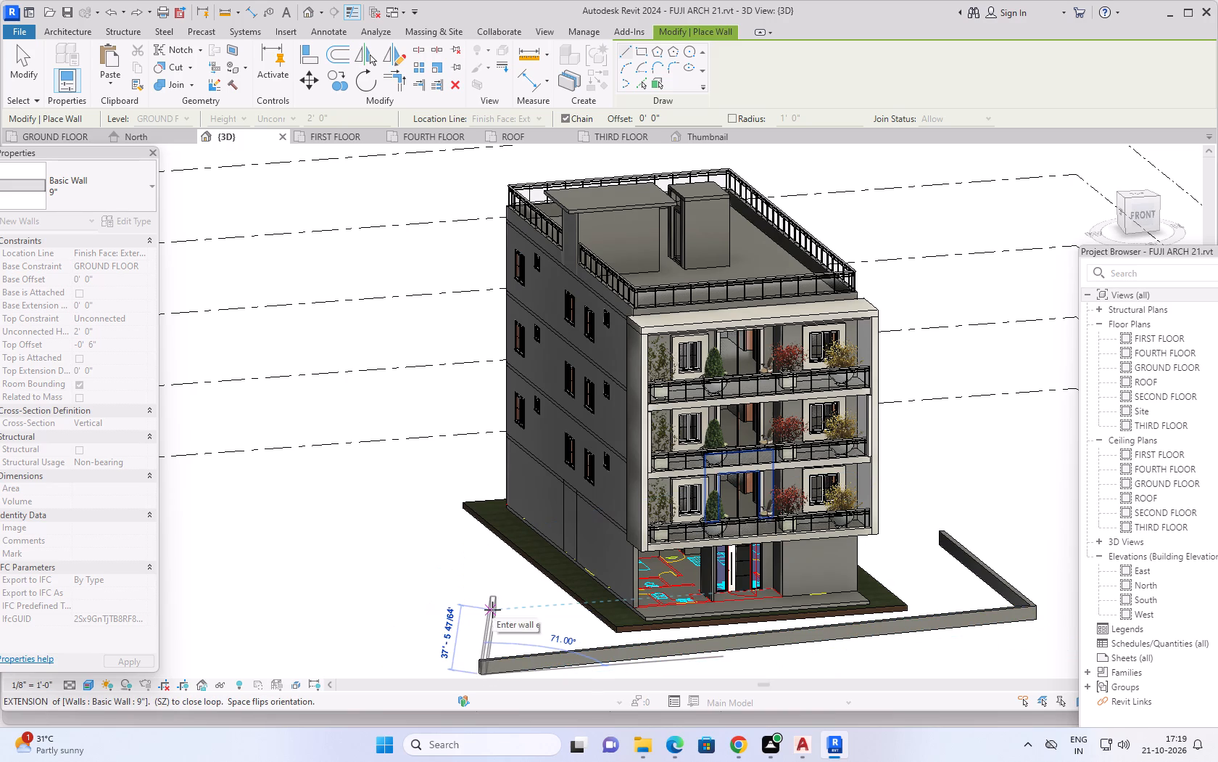
middle_click_drag(511, 613, 694, 610)
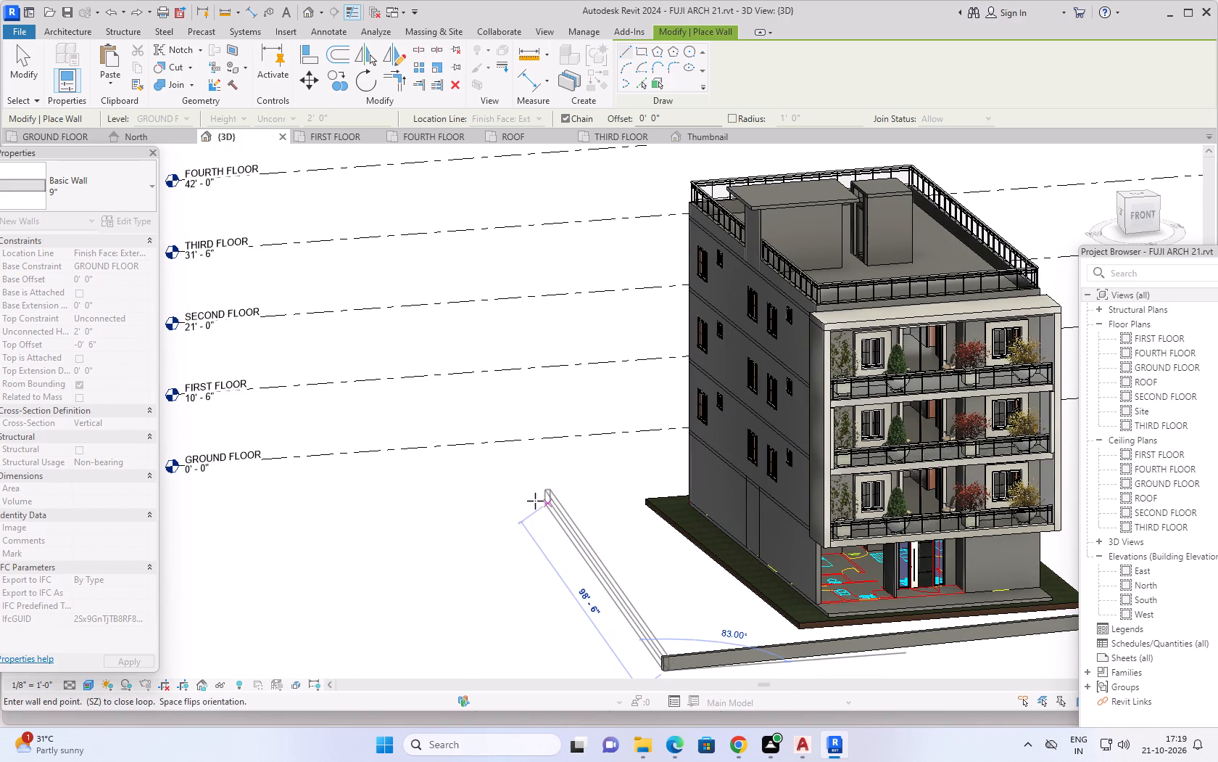
left_click(518, 491)
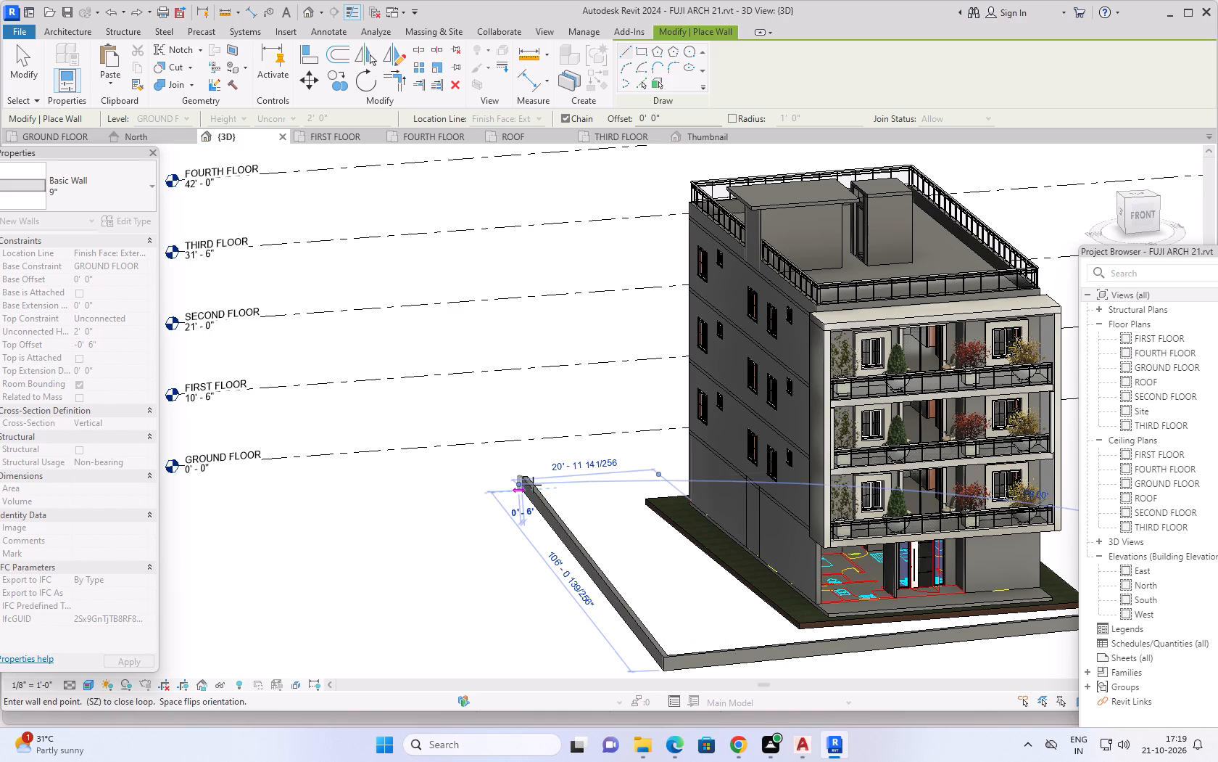
Continue the chained 9" walls behind the building with segments about 18', 230' and 51', closing back at the first wall's start.
middle_click_drag(566, 484, 763, 629)
scroll(566, 484, "down", 1)
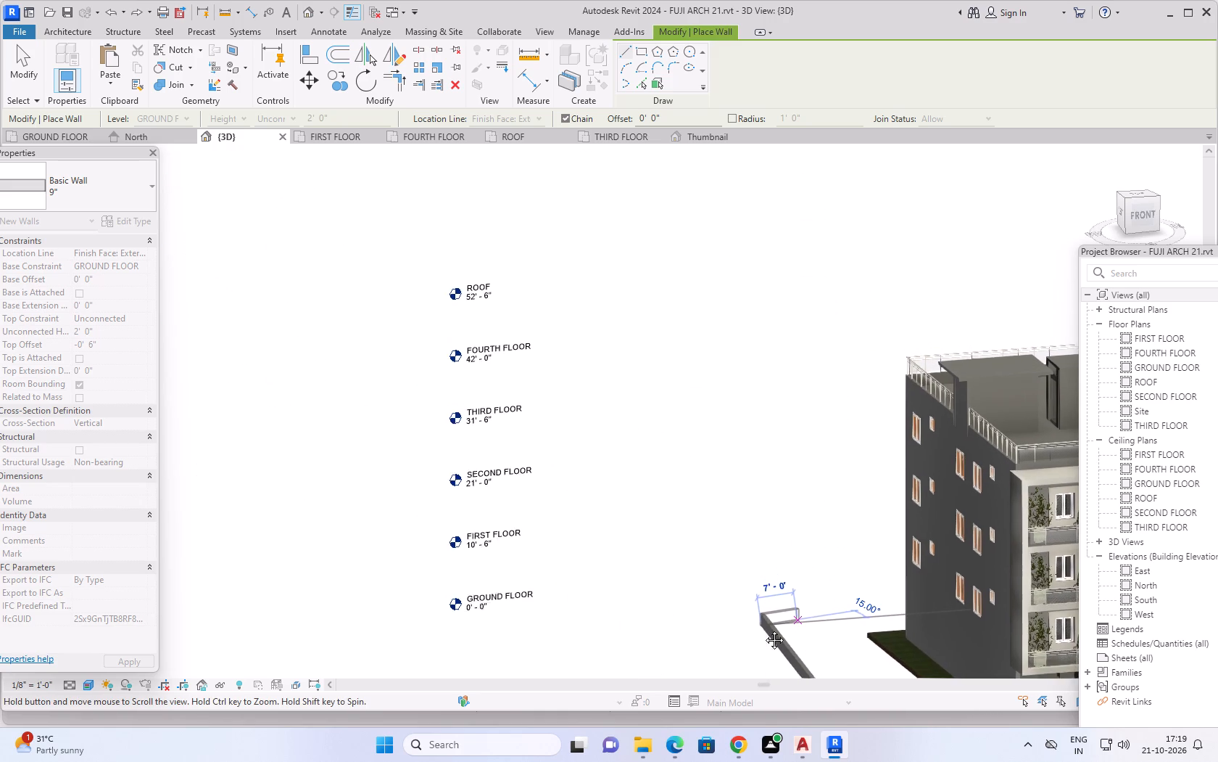
middle_click_drag(763, 629, 341, 613)
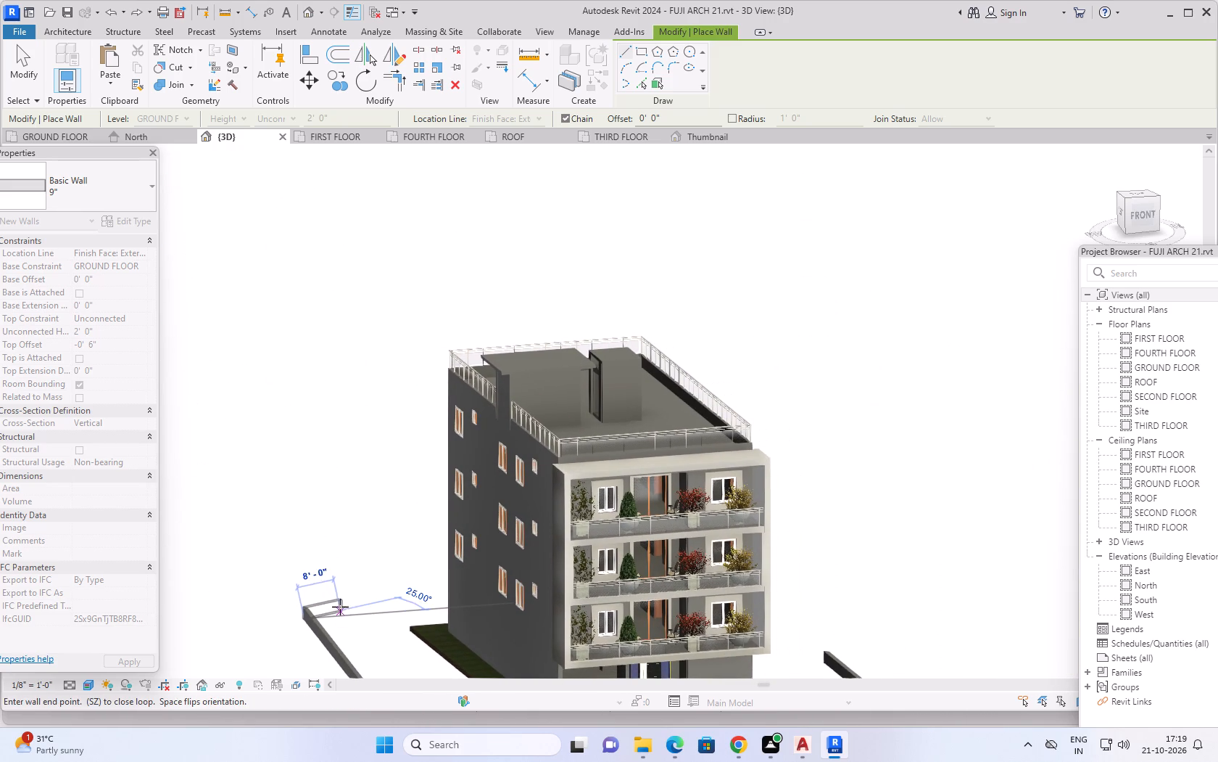
middle_click_drag(697, 589, 175, 655)
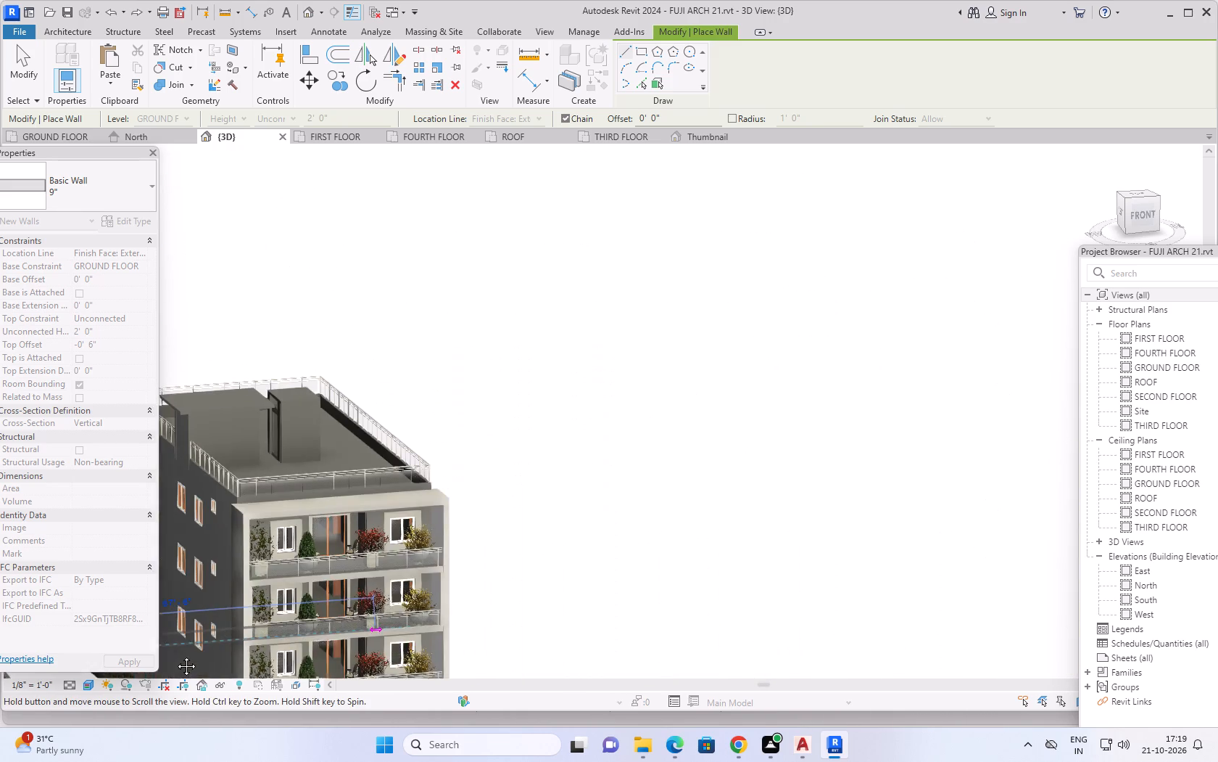
middle_click_drag(175, 655, 826, 546)
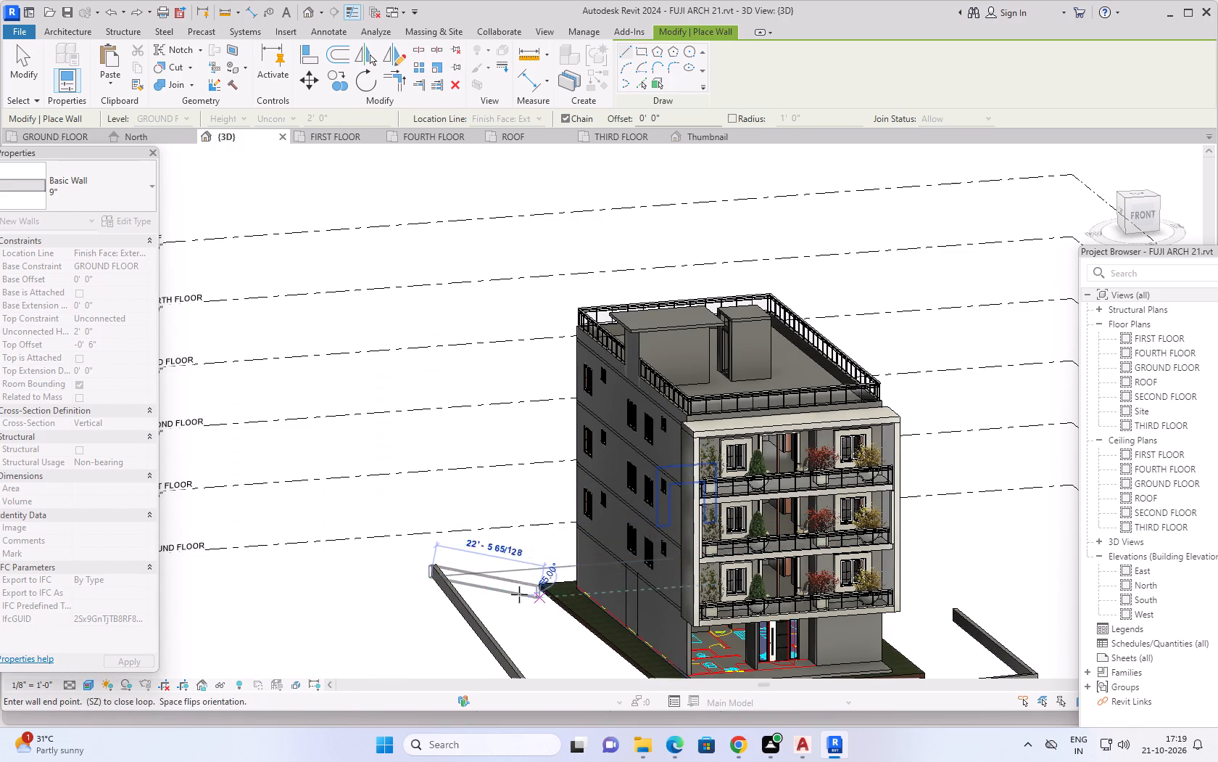
left_click(540, 563)
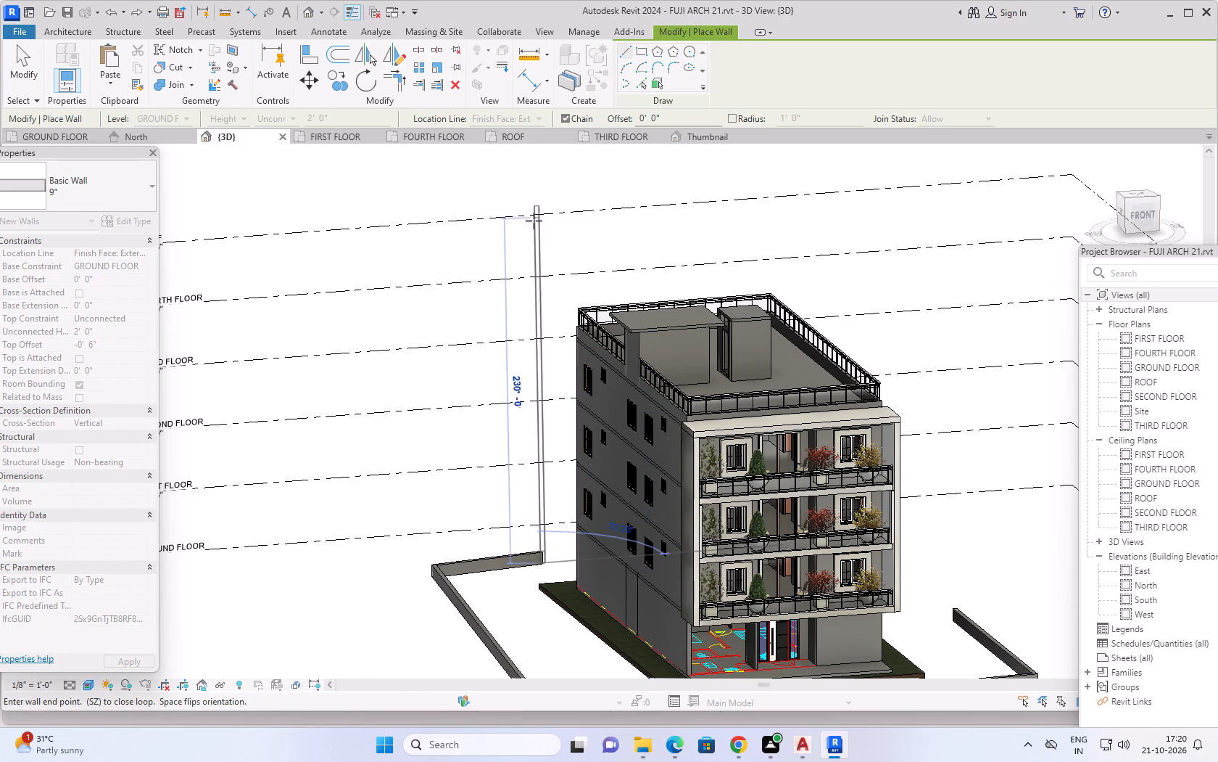
left_click(533, 222)
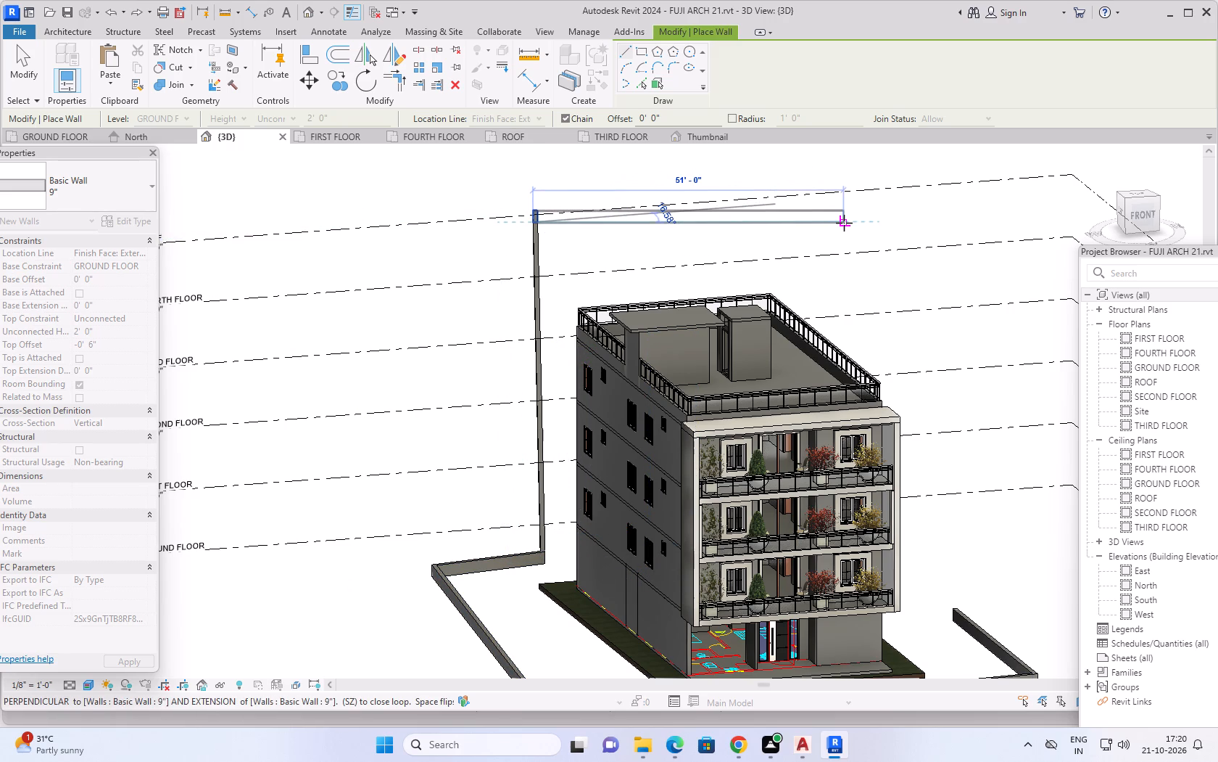
left_click(844, 223)
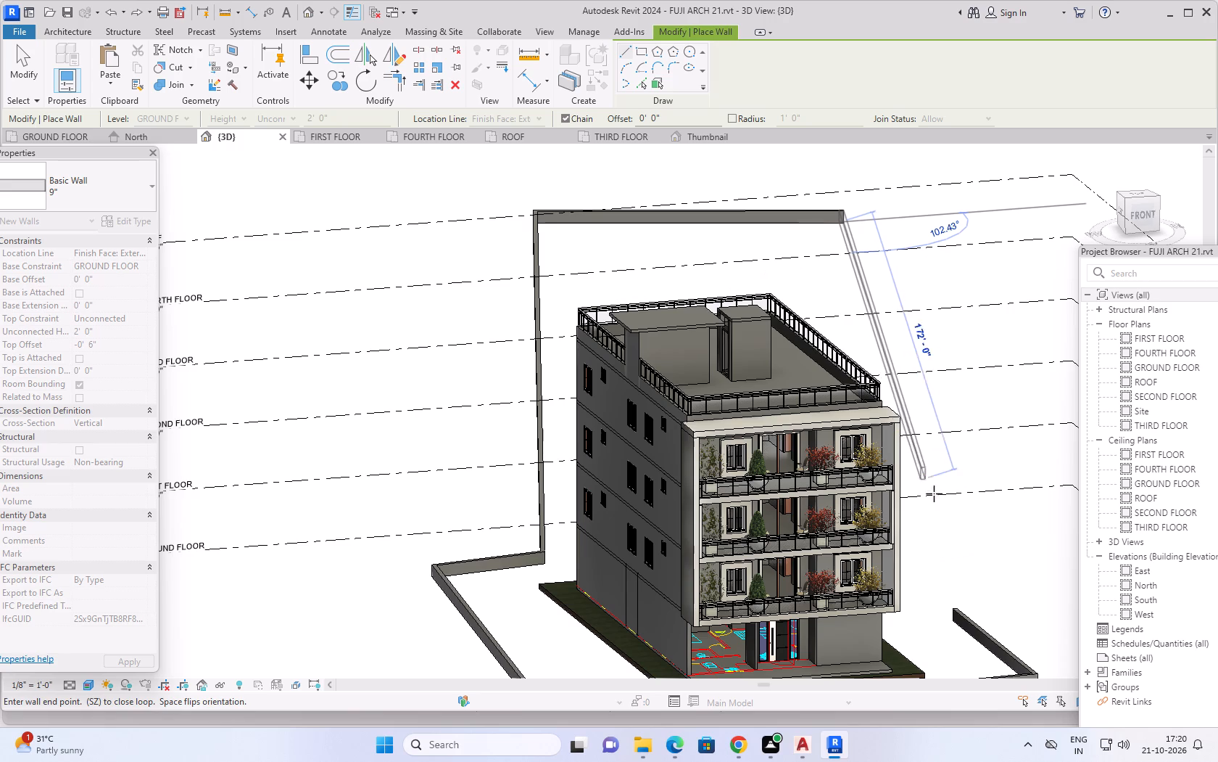
left_click(957, 609)
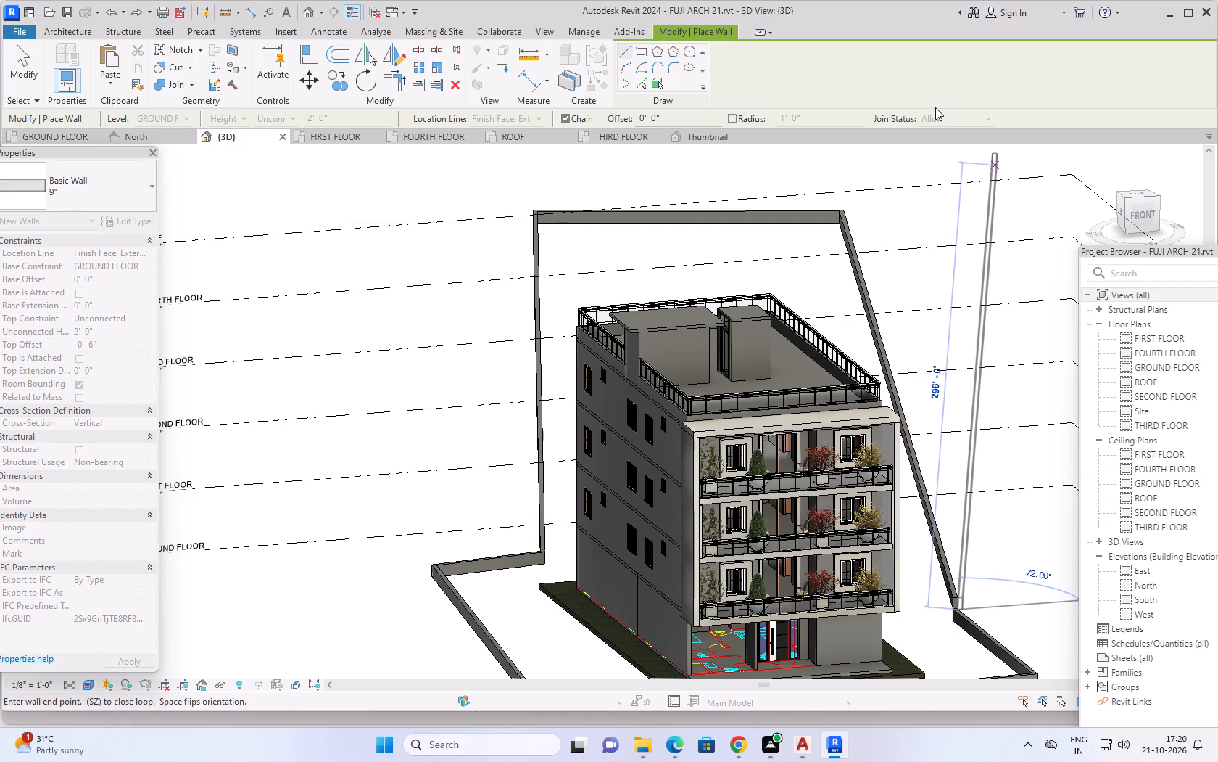
Continue the 9" wall chain outside the enclosure's far side, forming a small closed loop with segments of about 18' and 29'.
left_click(994, 311)
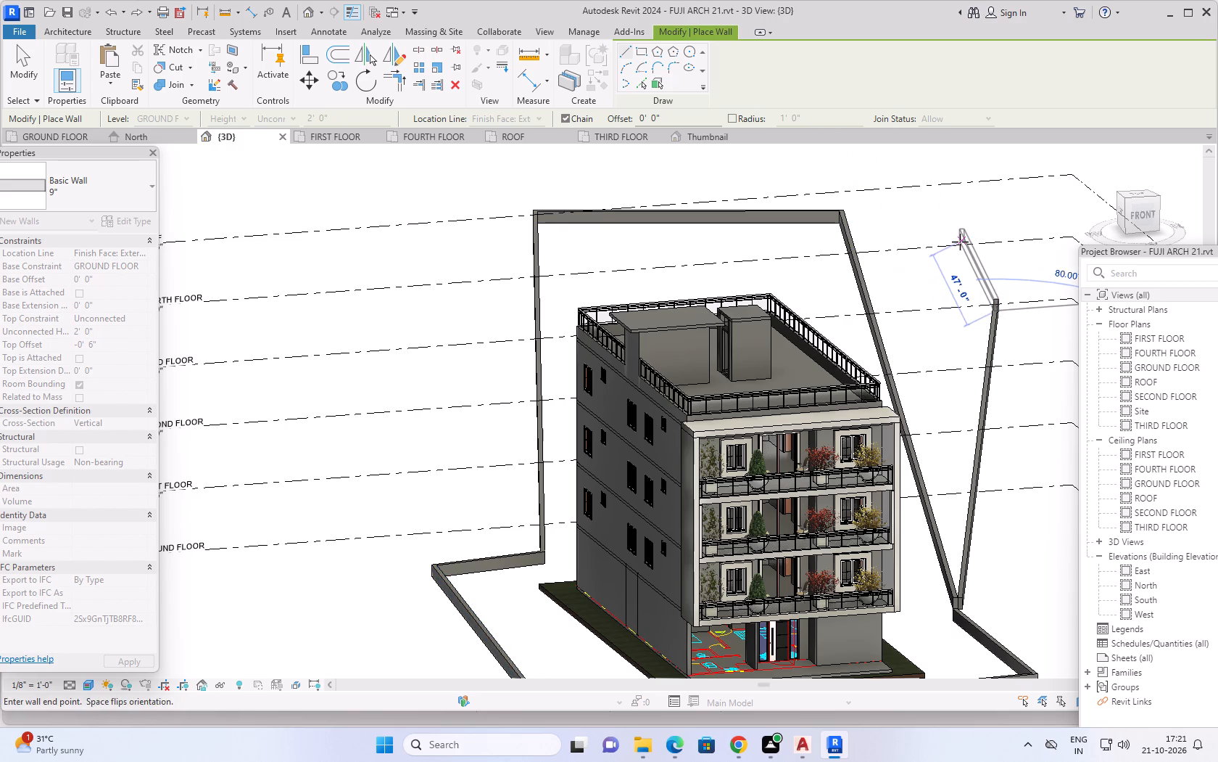
left_click(957, 286)
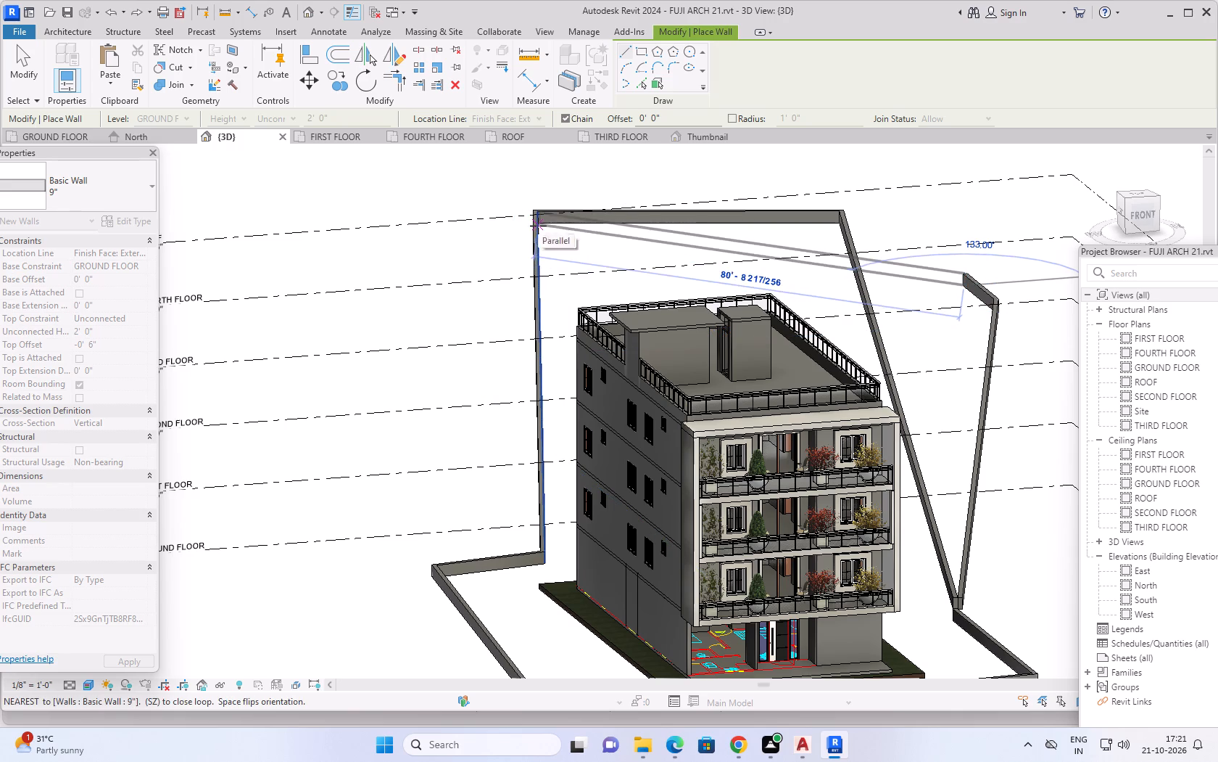
left_click(931, 243)
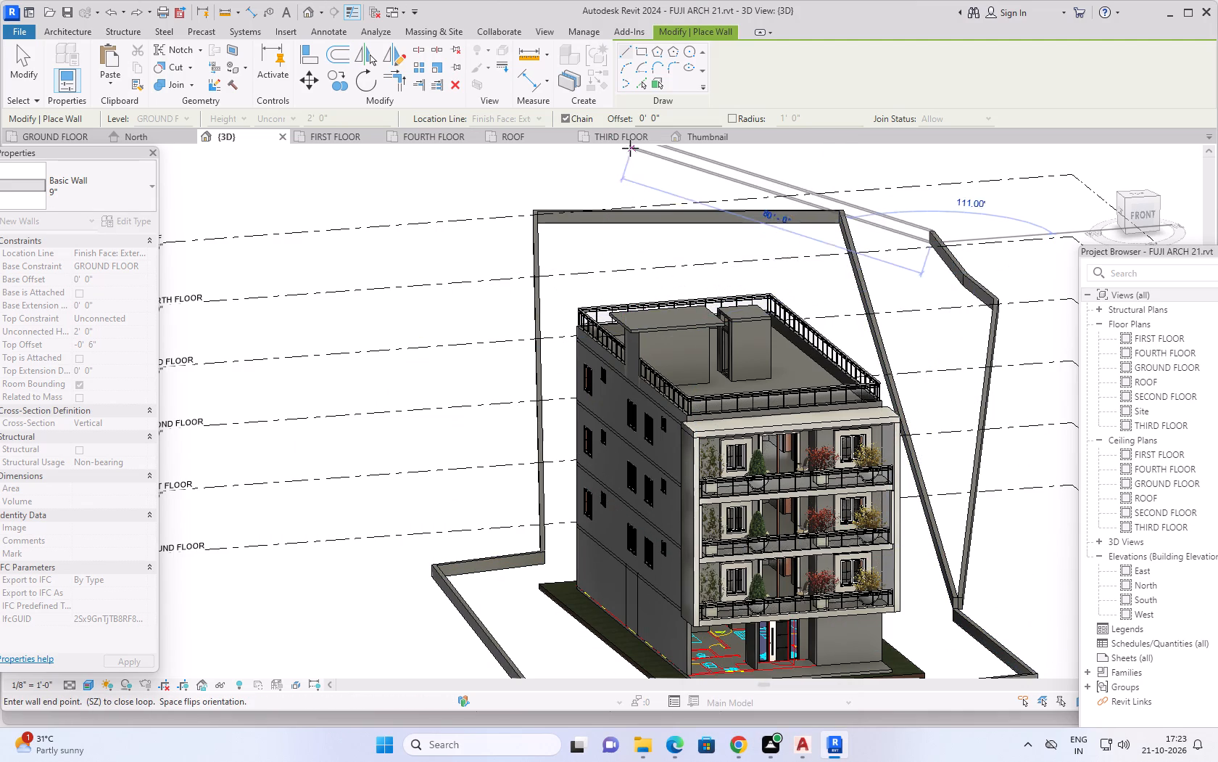
left_click(890, 234)
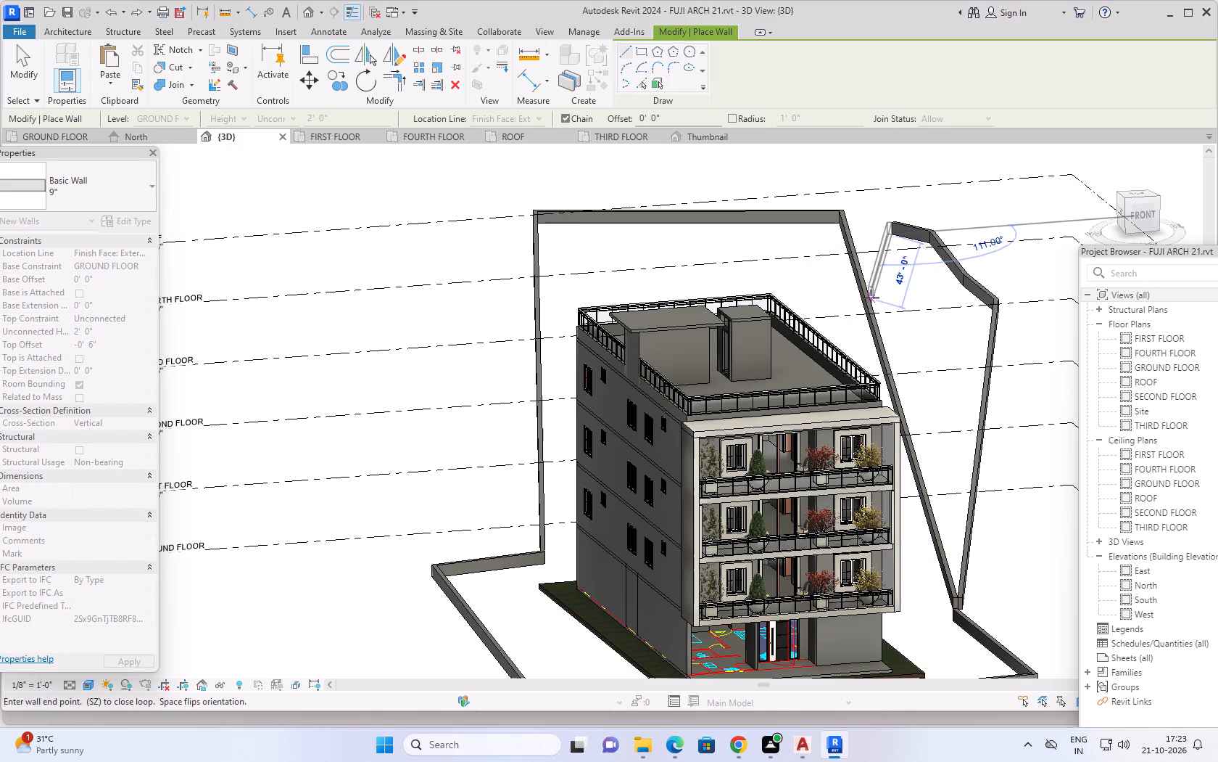
left_click(908, 307)
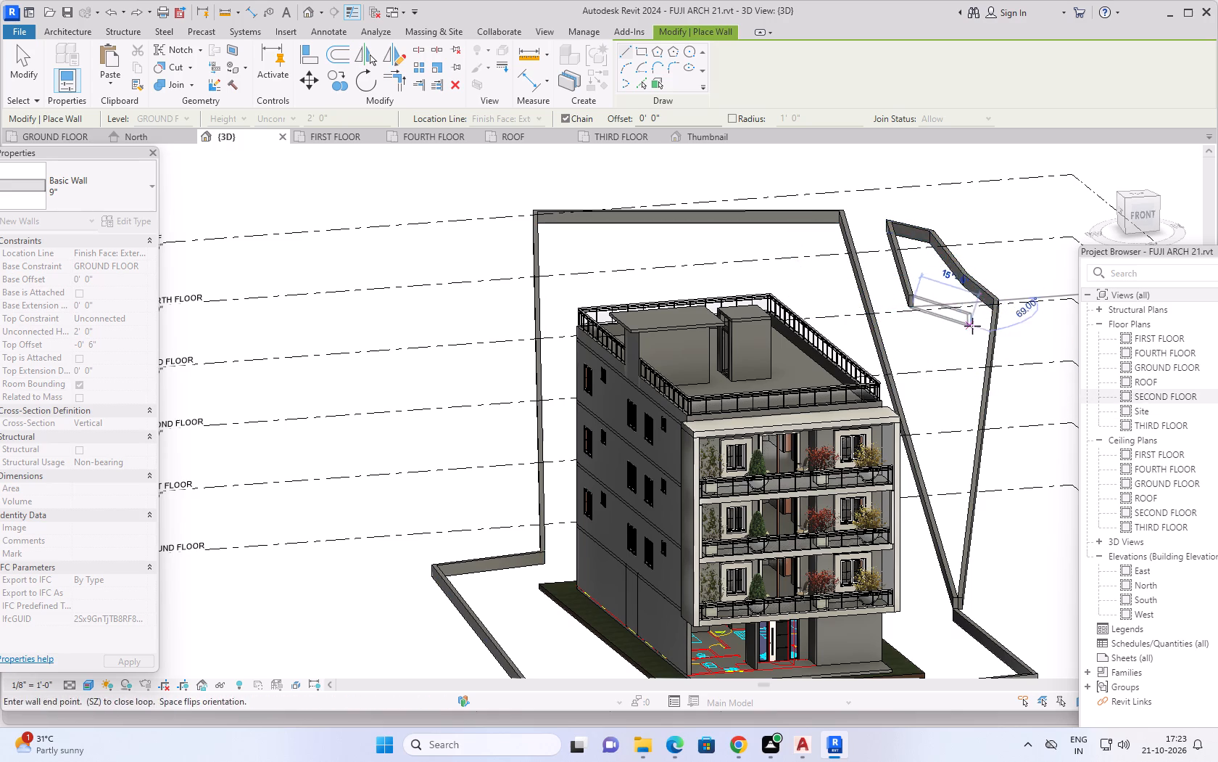
left_click(966, 283)
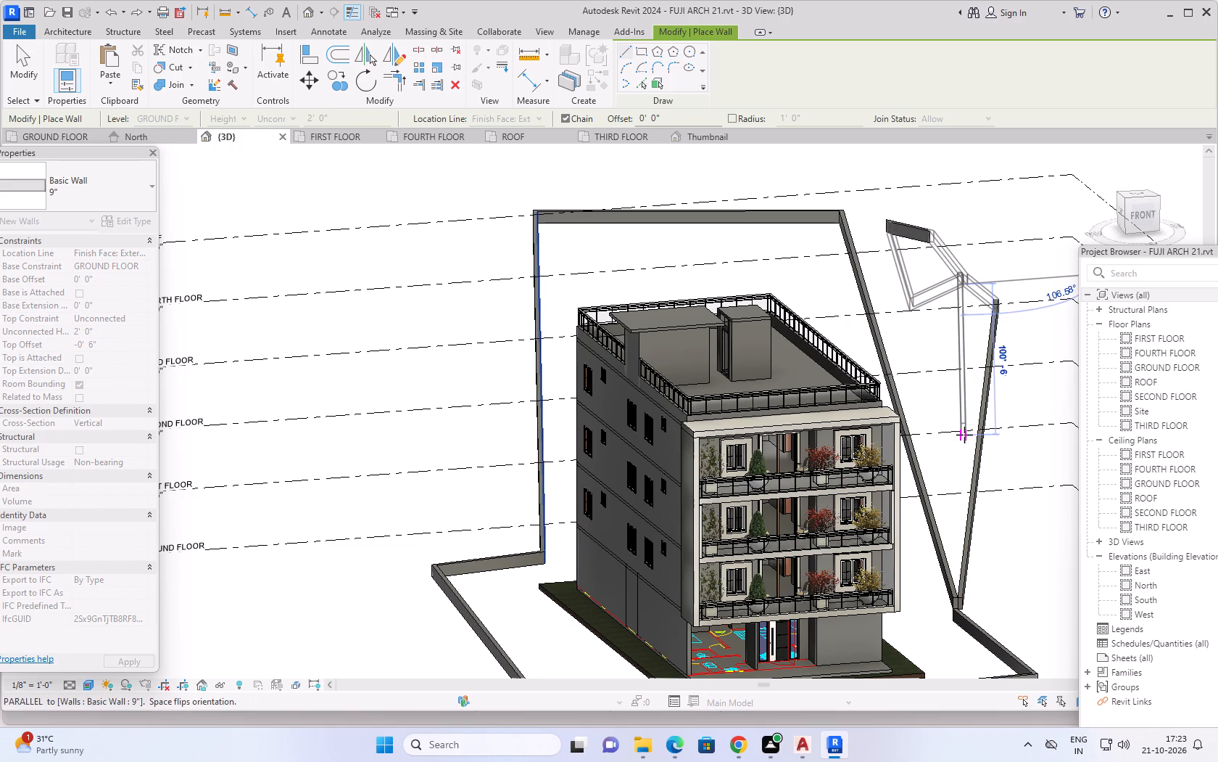
Extend the 9" wall chain from the small loop about 126' outward and another 134' back to the enclosure's front corner.
left_click(1051, 472)
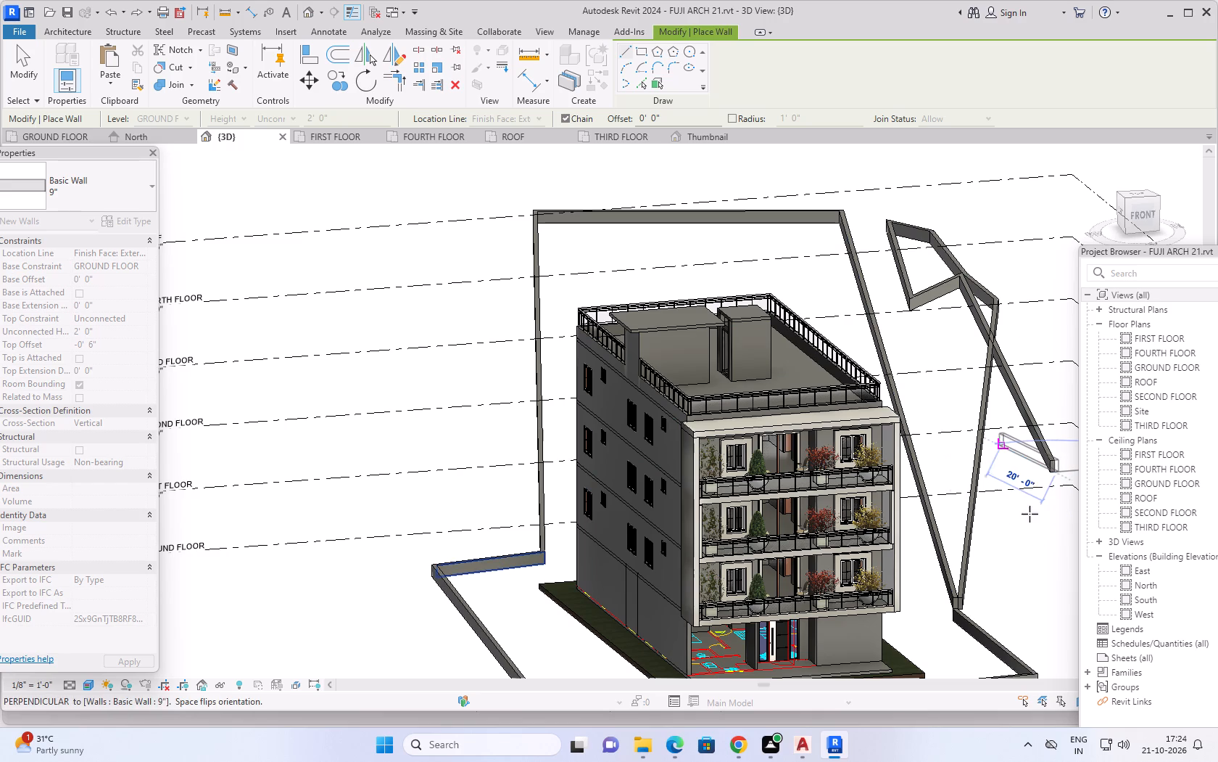
scroll(1085, 687, "up", 3)
middle_click_drag(1108, 761, 759, 700)
scroll(756, 692, "down", 1)
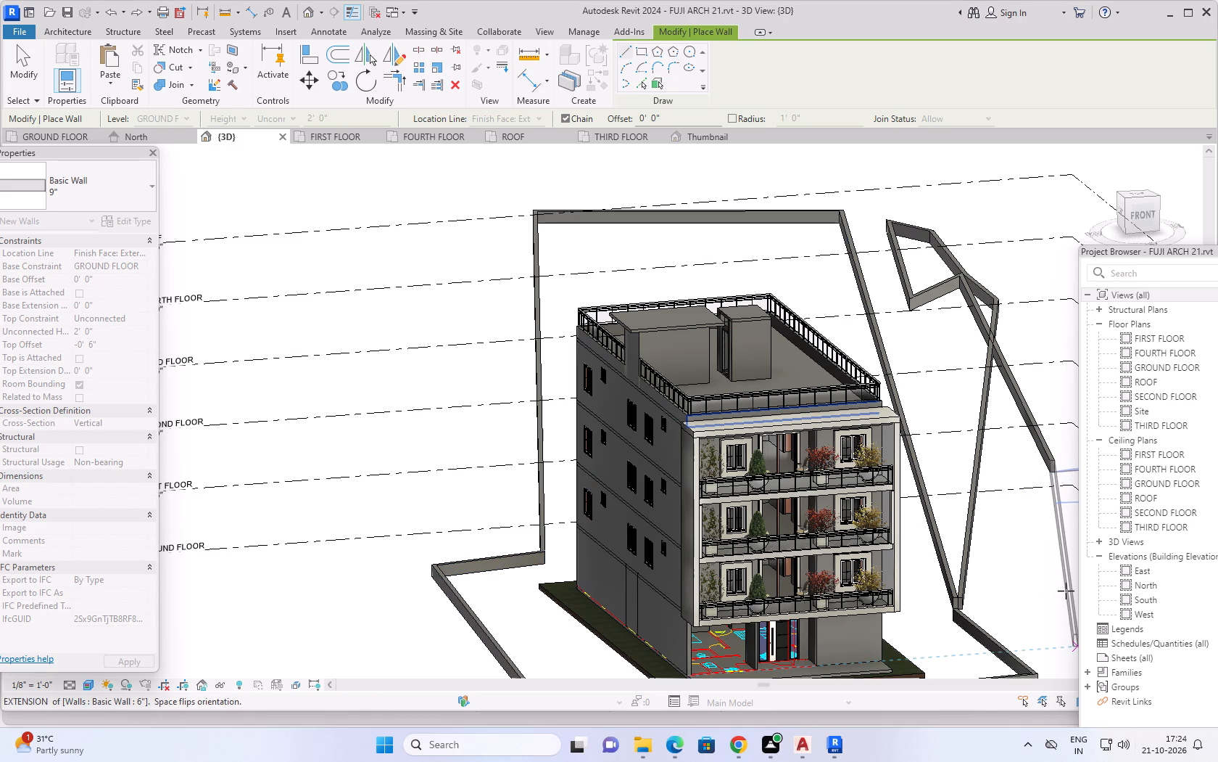
middle_click_drag(1019, 603, 950, 613)
middle_click_drag(977, 623, 835, 537)
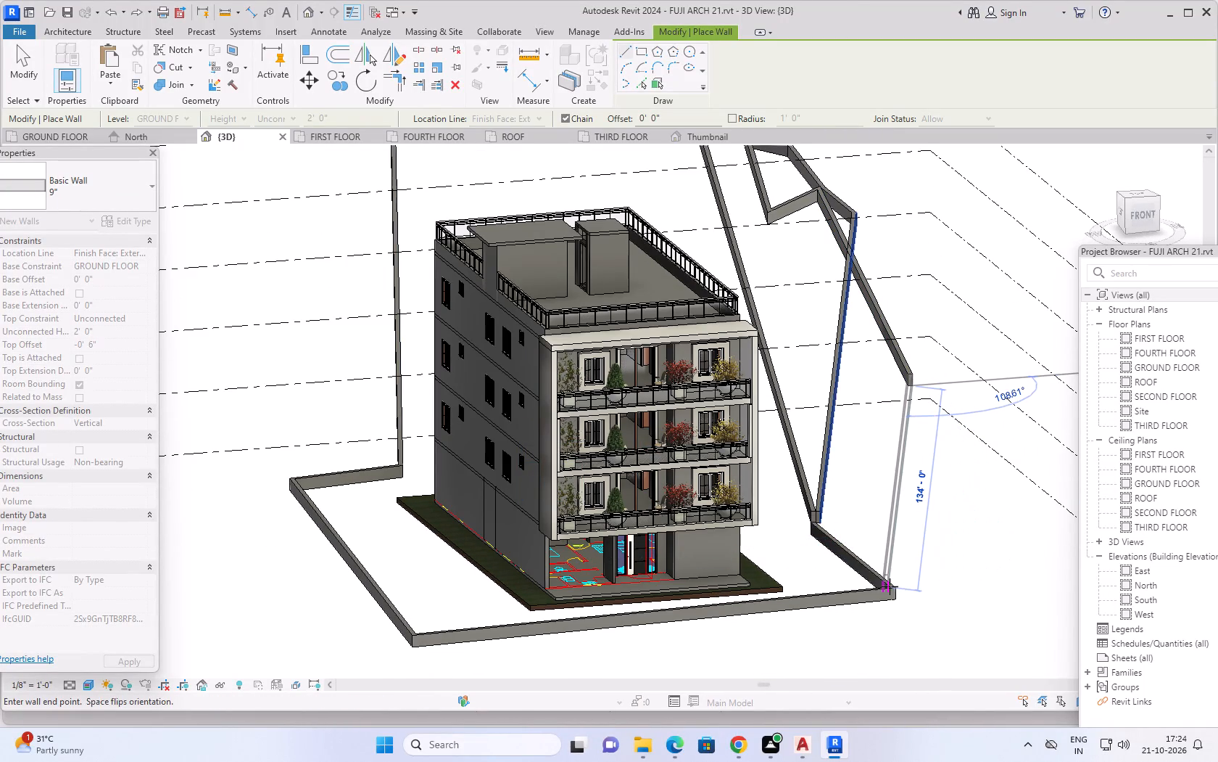
left_click(904, 590)
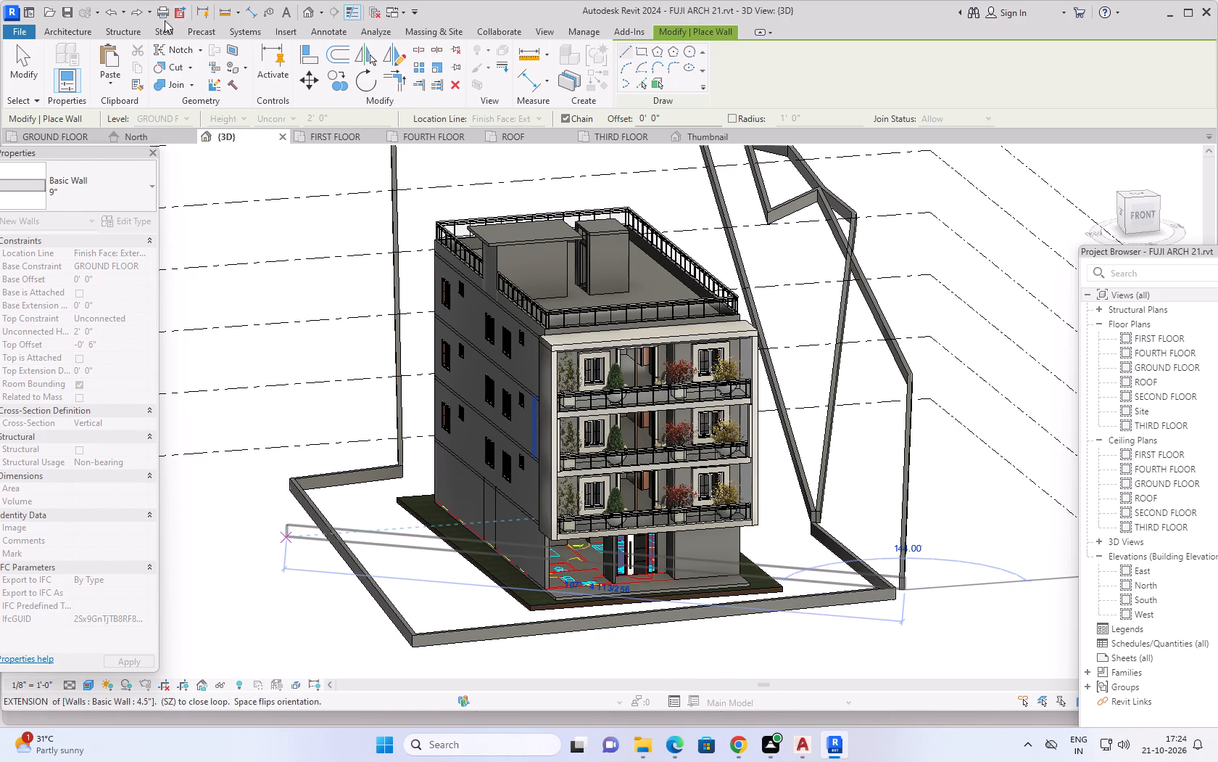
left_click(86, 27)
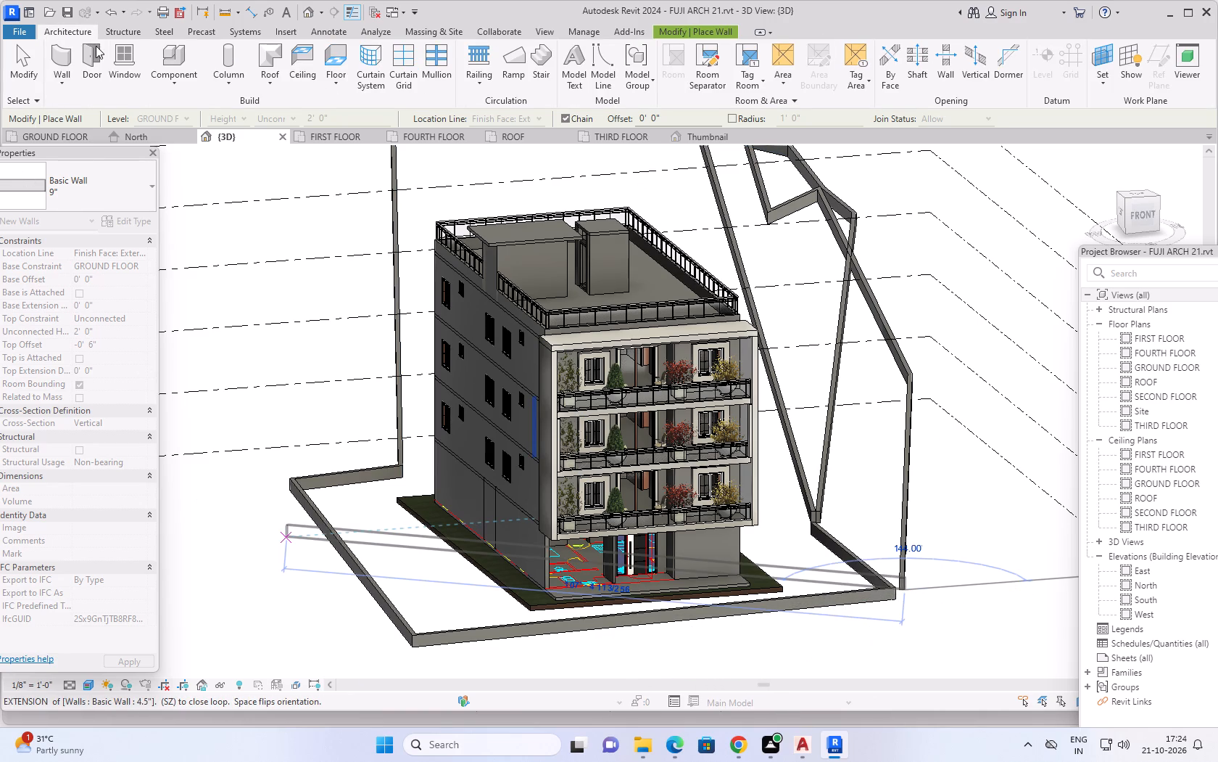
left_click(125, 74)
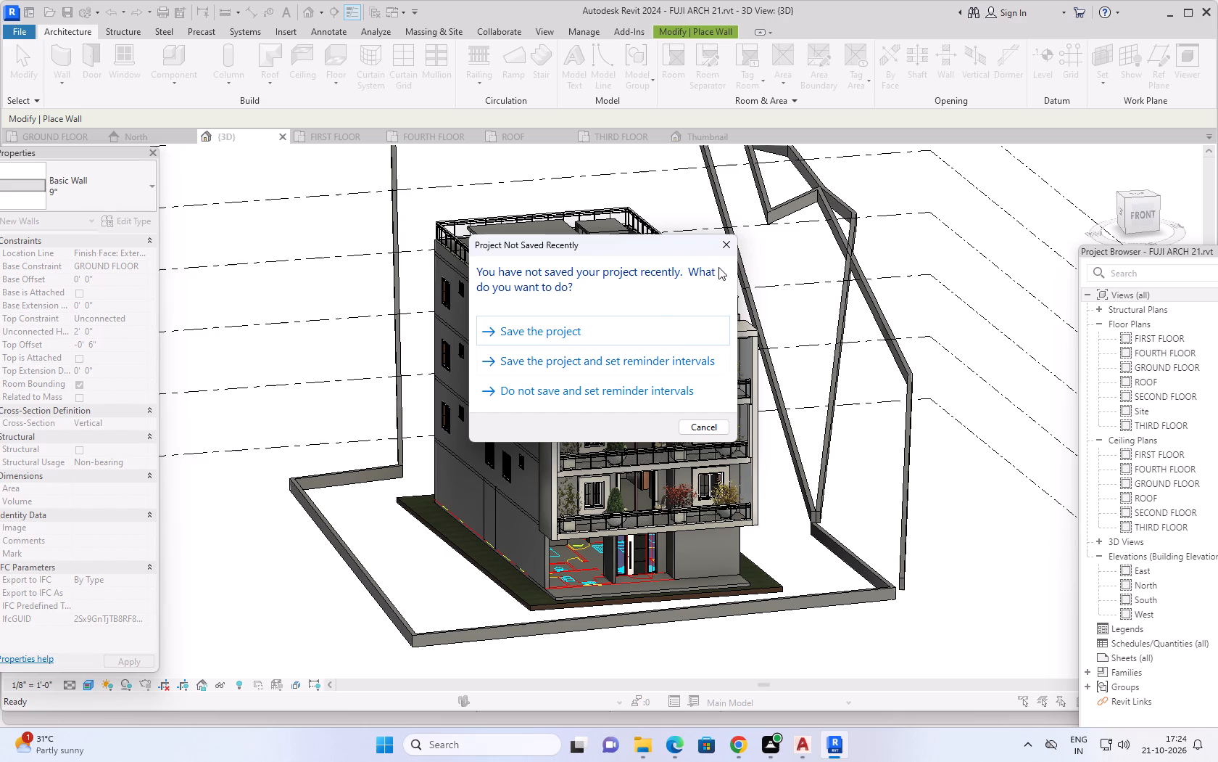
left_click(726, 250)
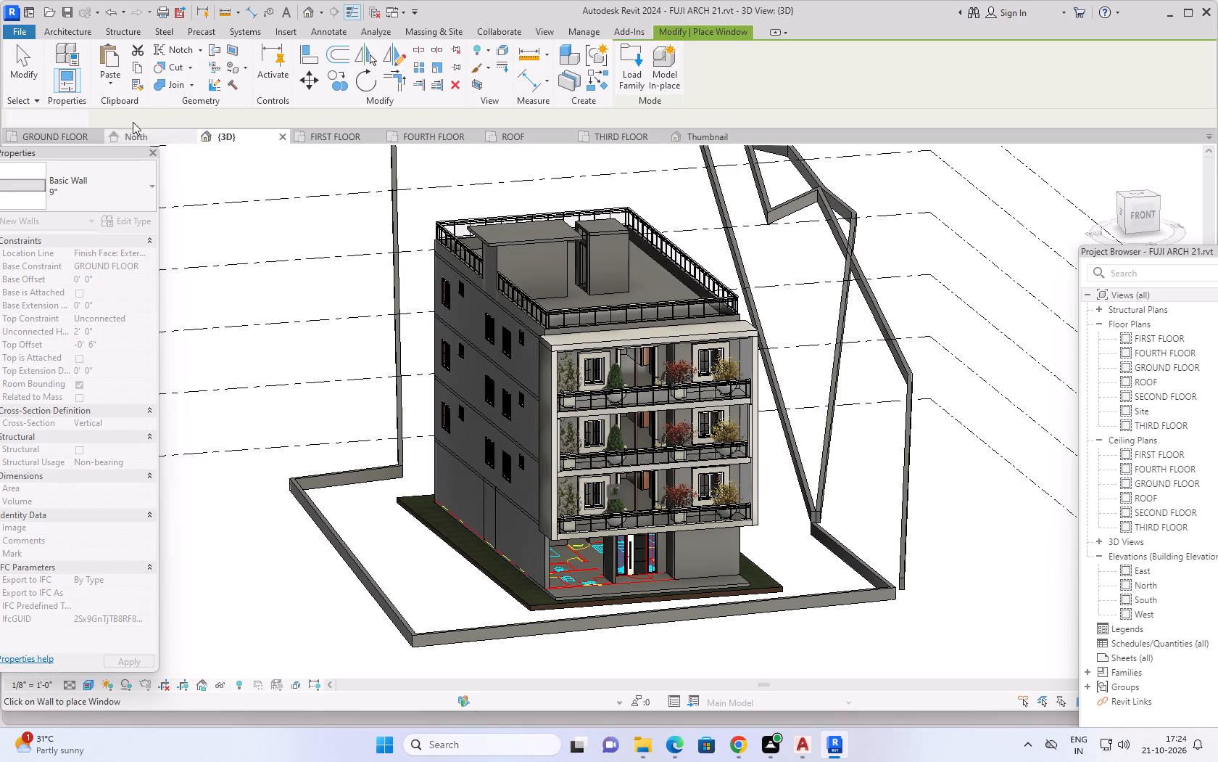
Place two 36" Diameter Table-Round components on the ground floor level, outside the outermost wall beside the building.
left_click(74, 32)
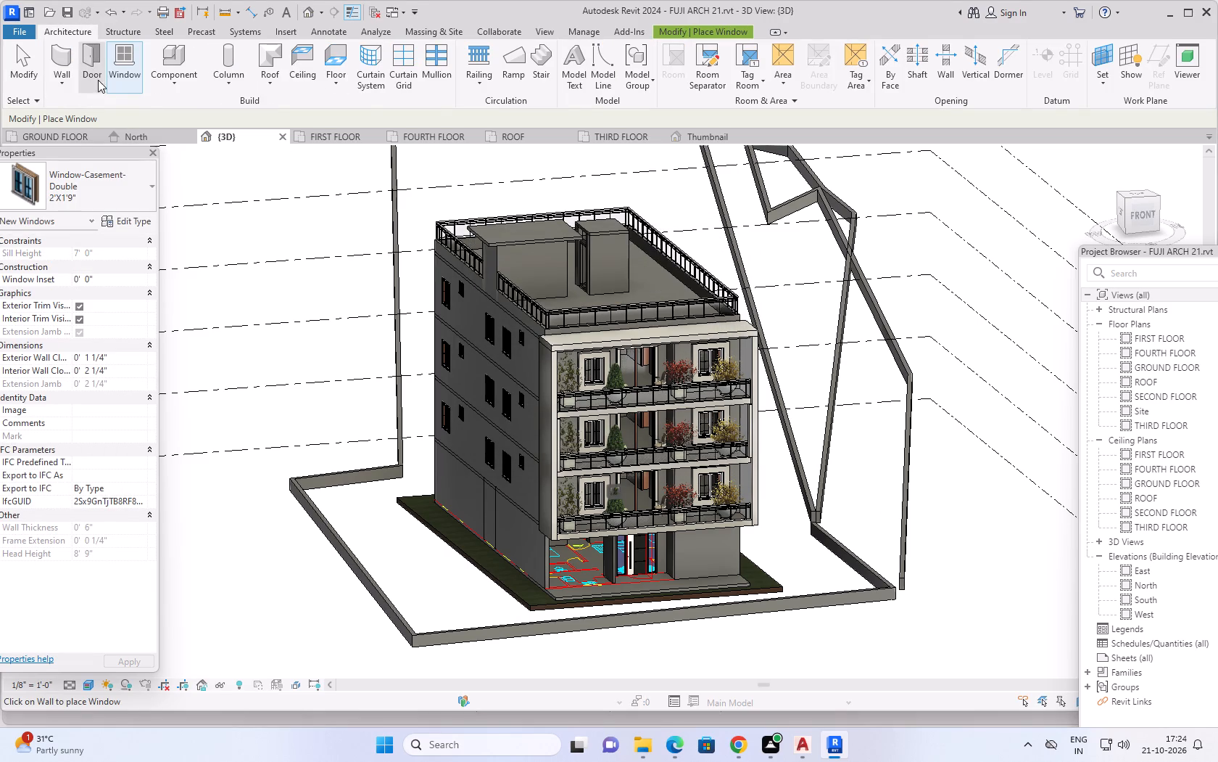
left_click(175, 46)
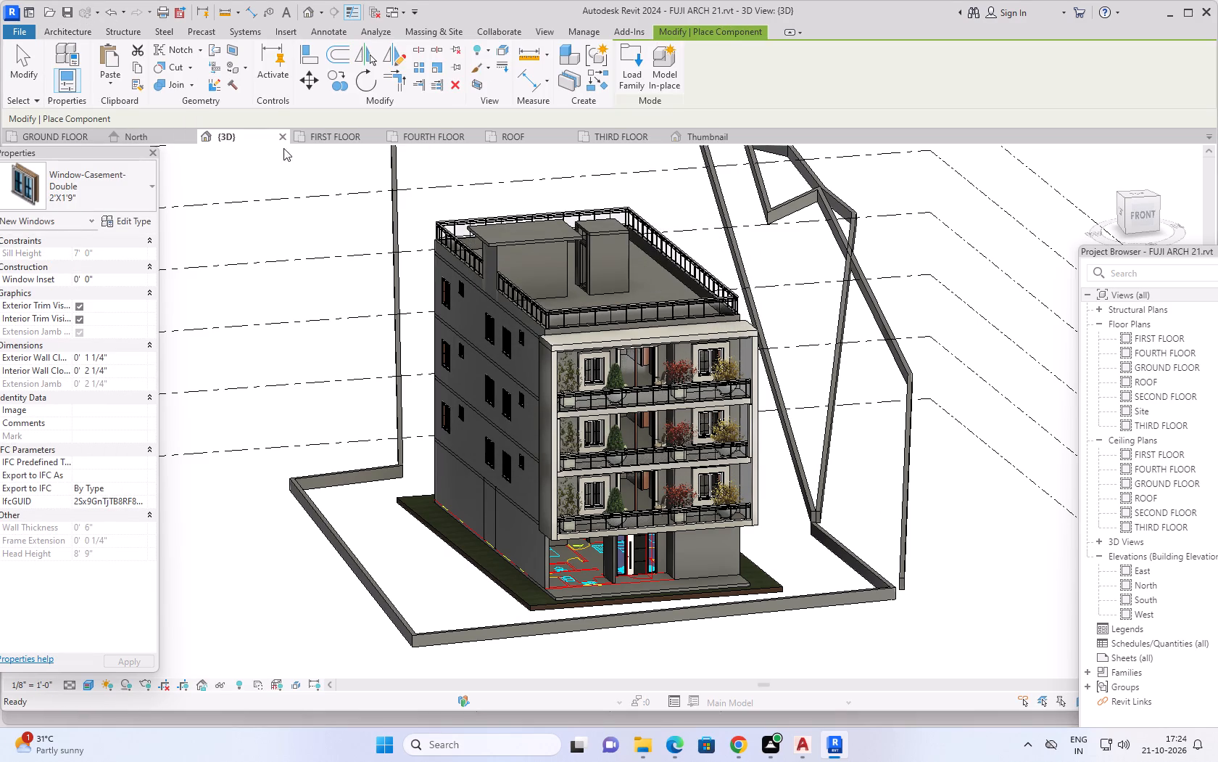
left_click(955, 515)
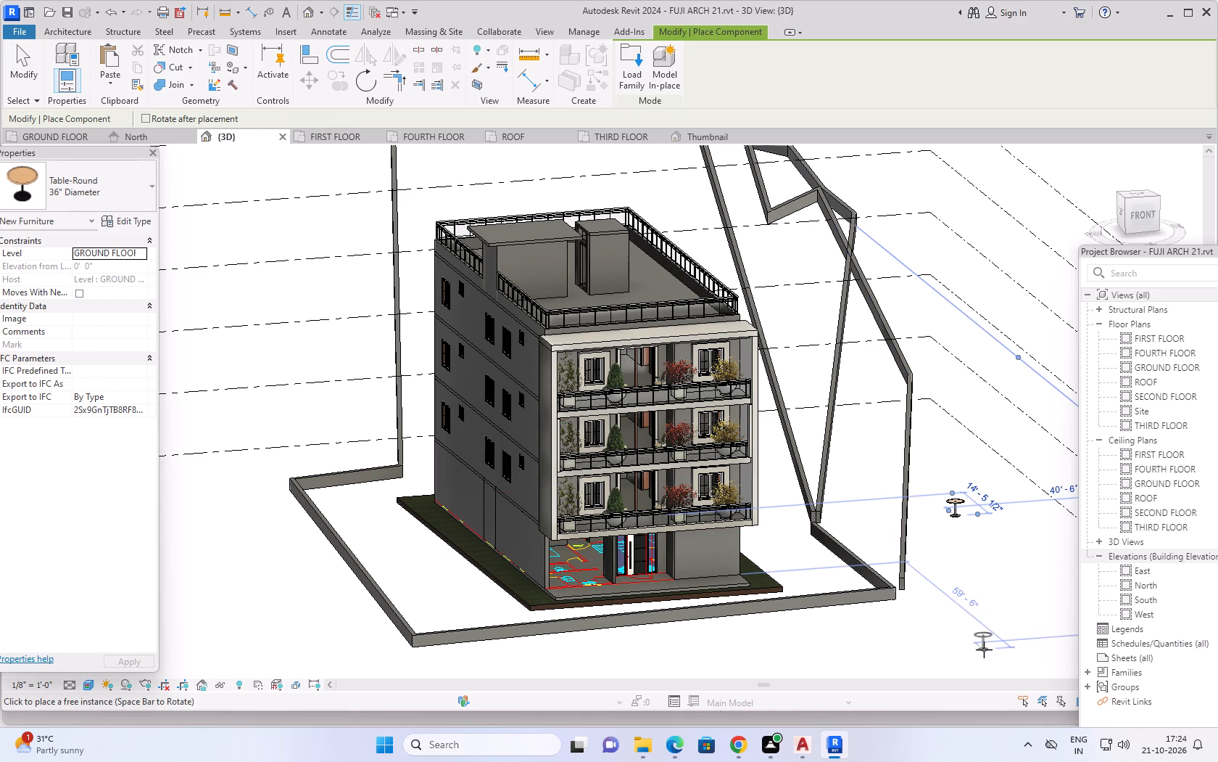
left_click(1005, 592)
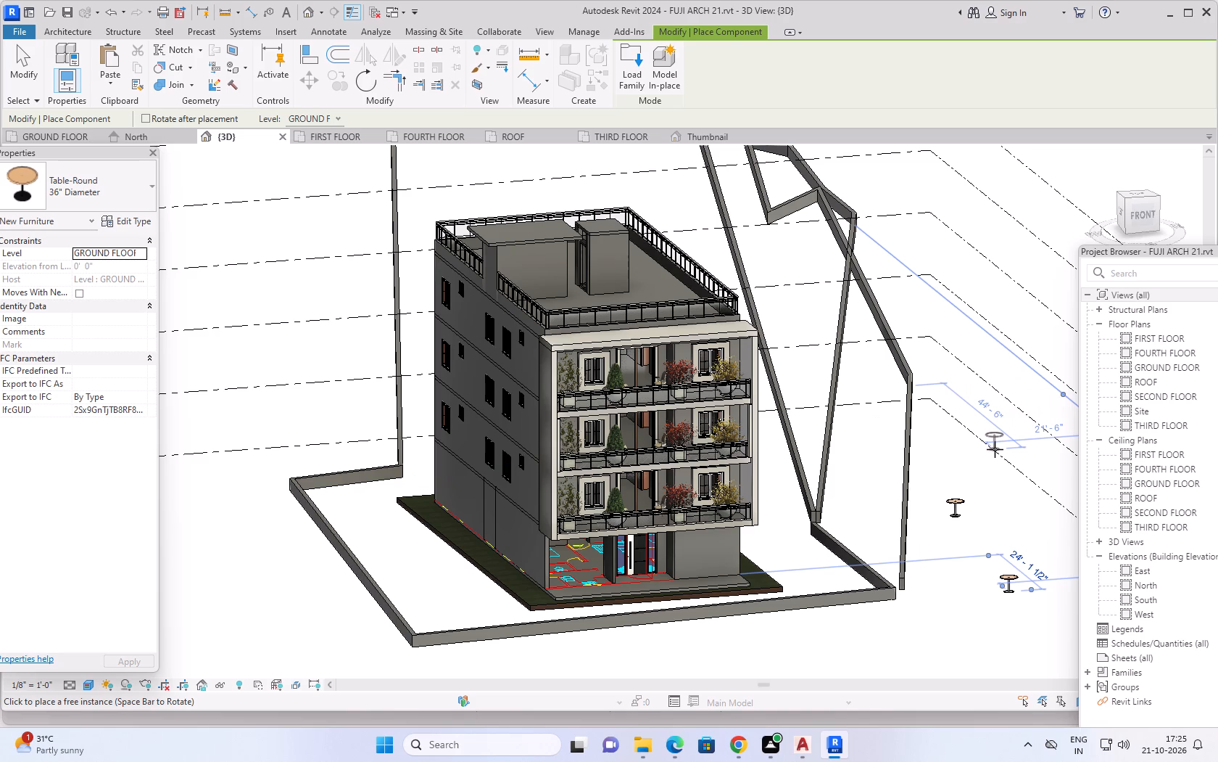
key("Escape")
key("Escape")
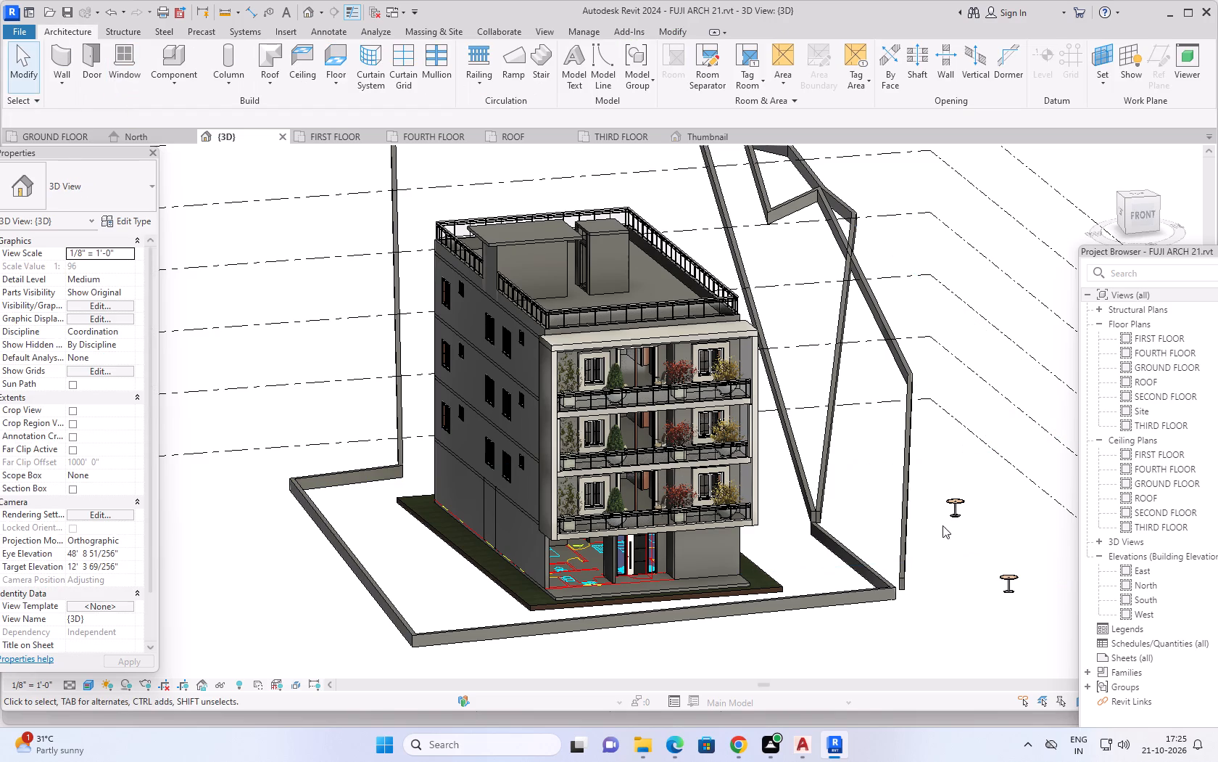
Undo the round tables and all the chained 9" walls around the building, going back to the ground floor slab's boundary sketch.
scroll(949, 537, "down", 2)
middle_click_drag(958, 569, 920, 591)
key("Escape")
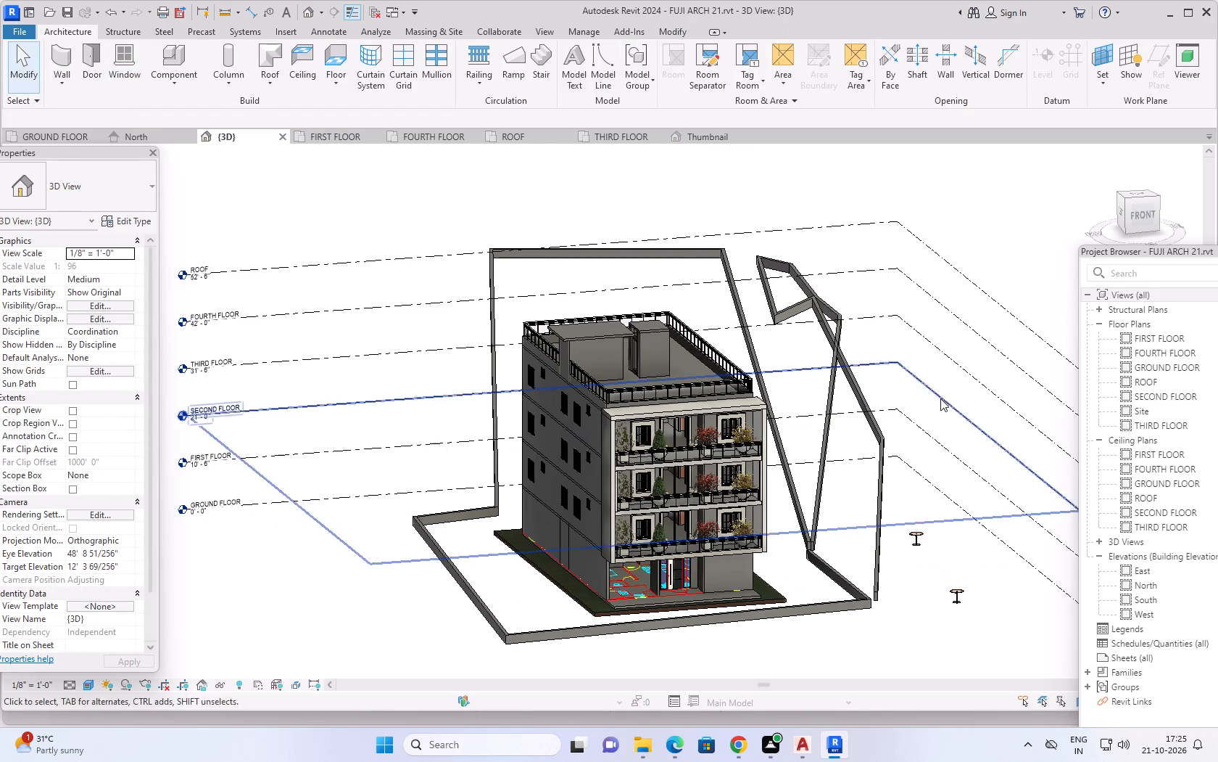
key("ctrl+z")
key("ctrl+z")
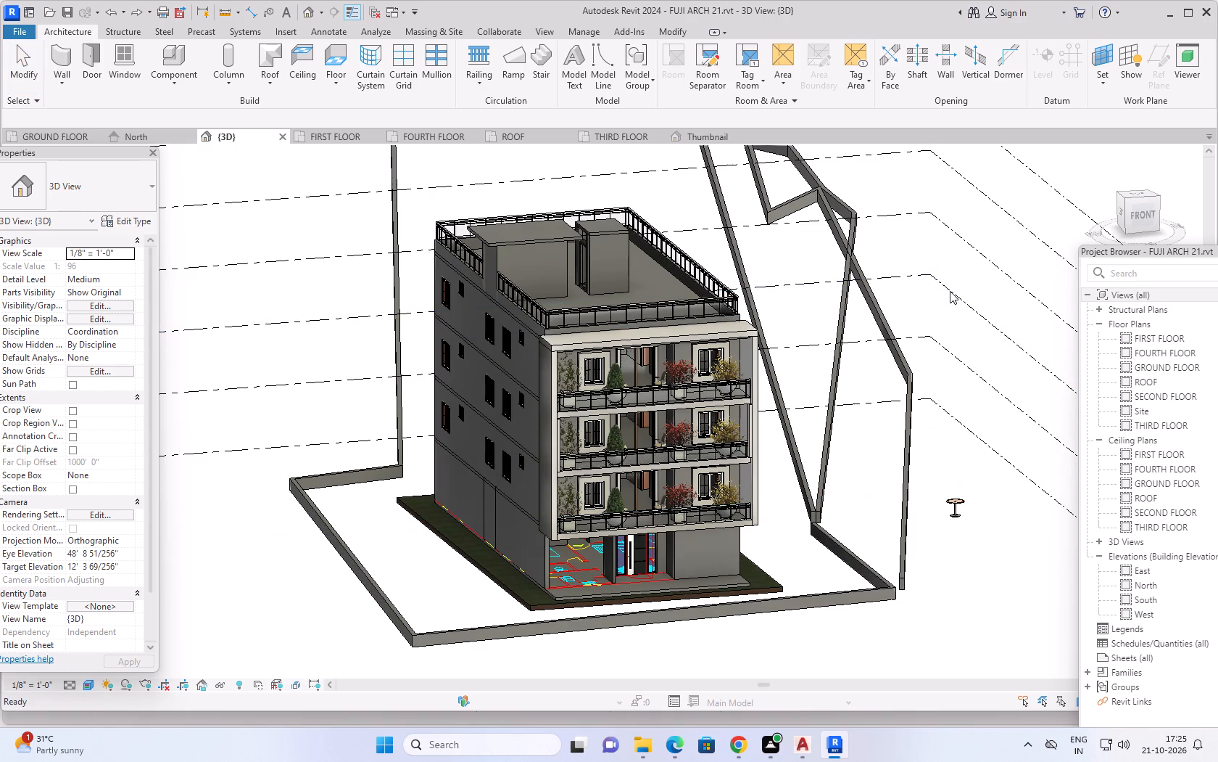
key("ctrl+z")
key("ctrl+z")
key("ctrl+z")
key("ctrl+z")
key("ctrl+z")
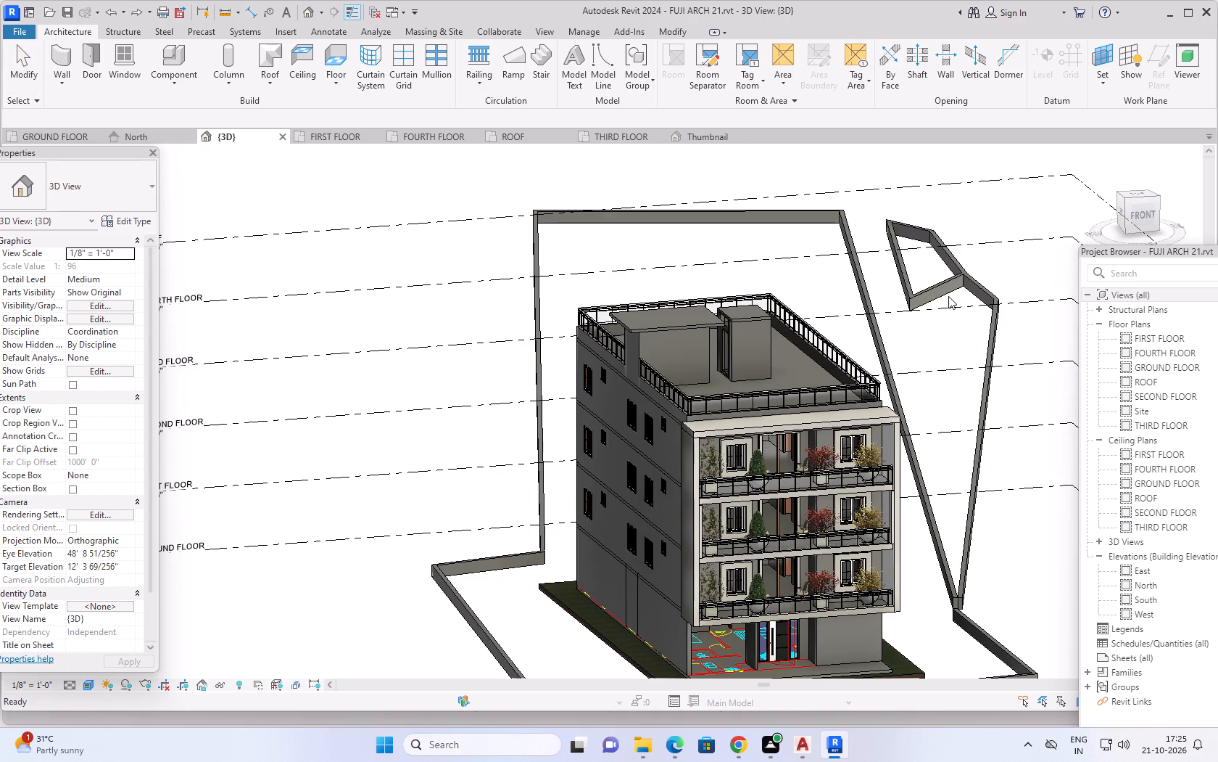
key("ctrl+z")
key("ctrl+z")
key("ctrl+z")
key("ctrl+z")
key("ctrl+z")
key("ctrl+z")
key("ctrl+z")
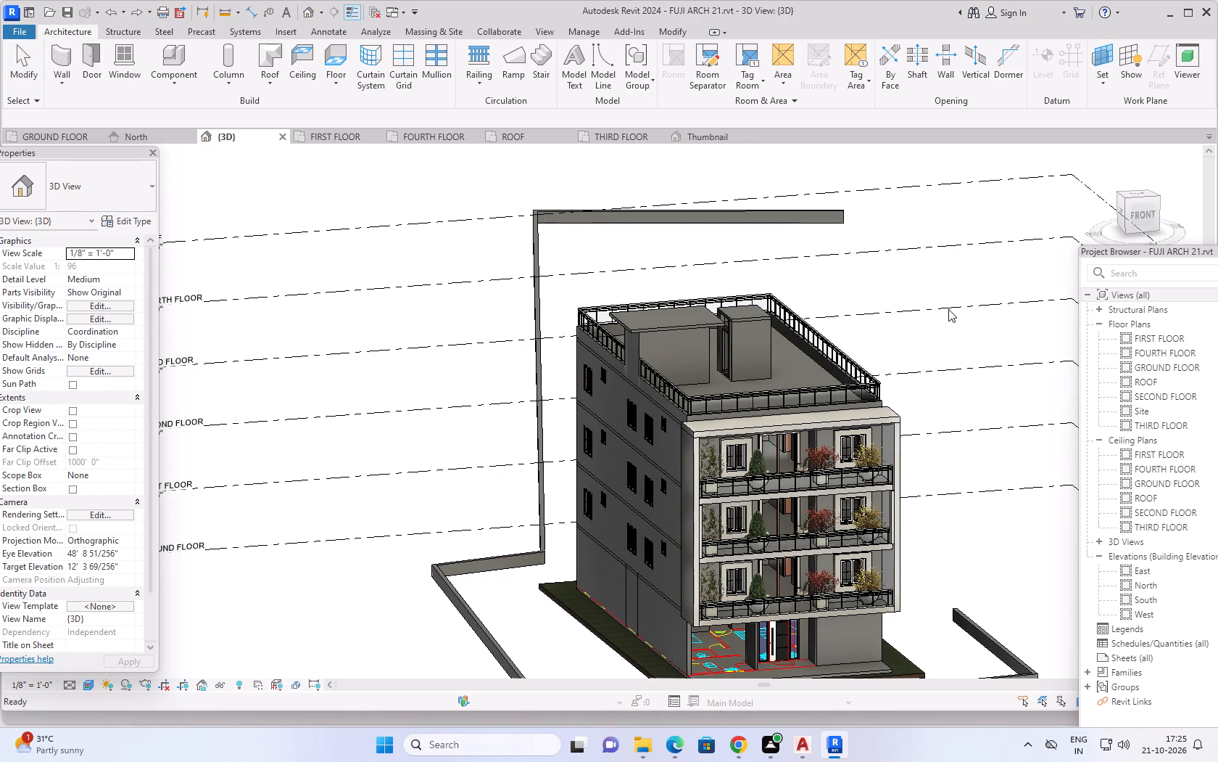
key("ctrl+z")
key("ctrl+z")
key("ctrl+z")
key("ctrl+z")
key("ctrl+z")
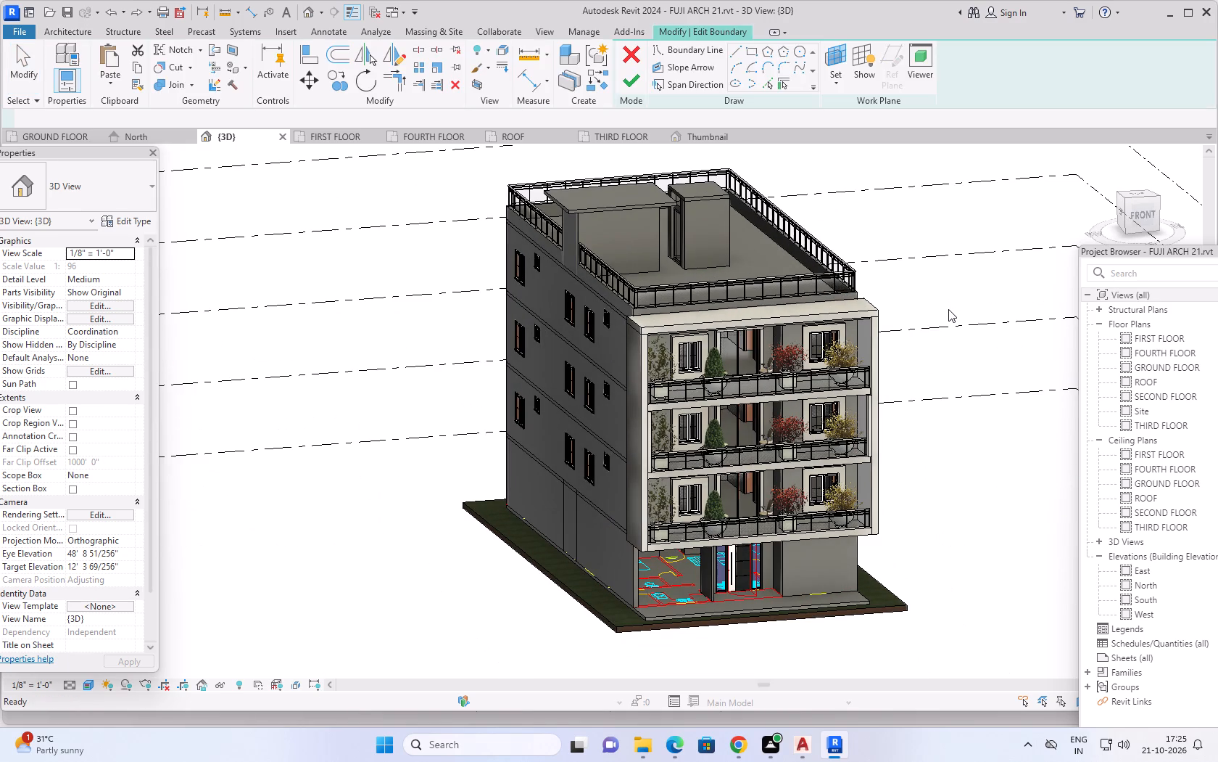
Finish the 6" ground floor slab's boundary edit and deselect the floor.
middle_click_drag(988, 457, 884, 426)
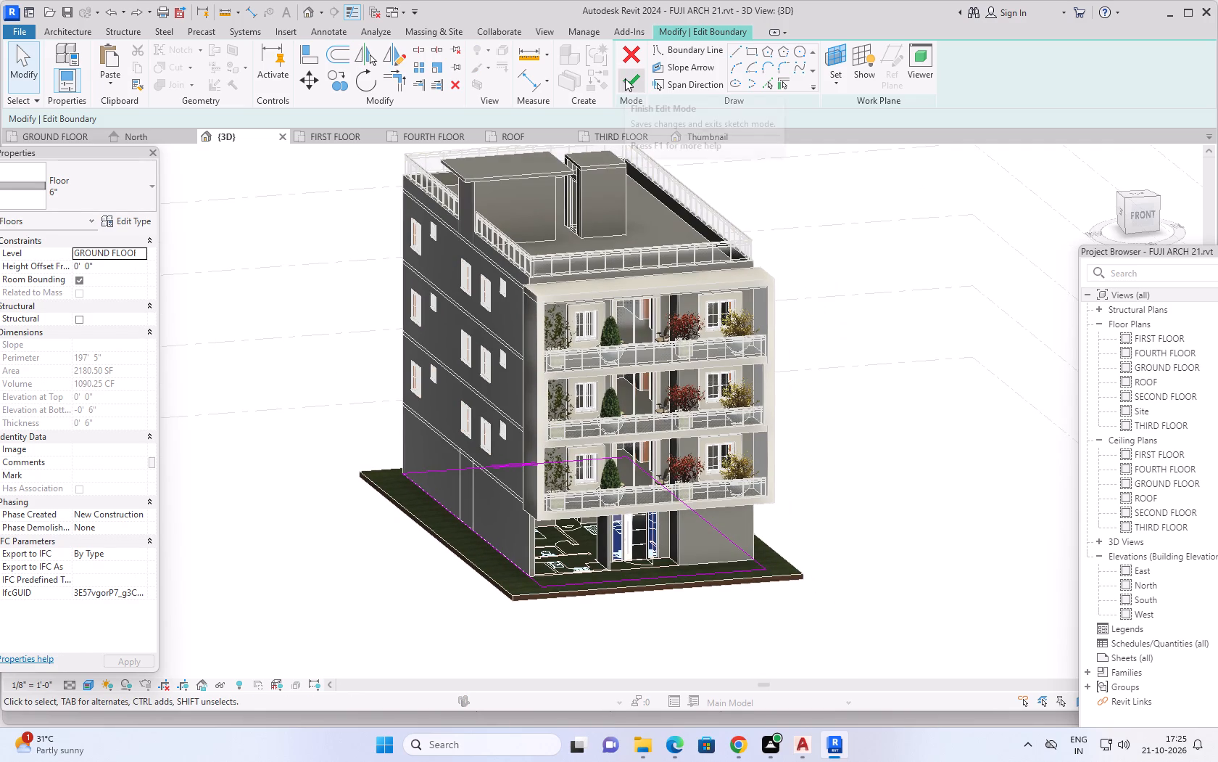
left_click(637, 85)
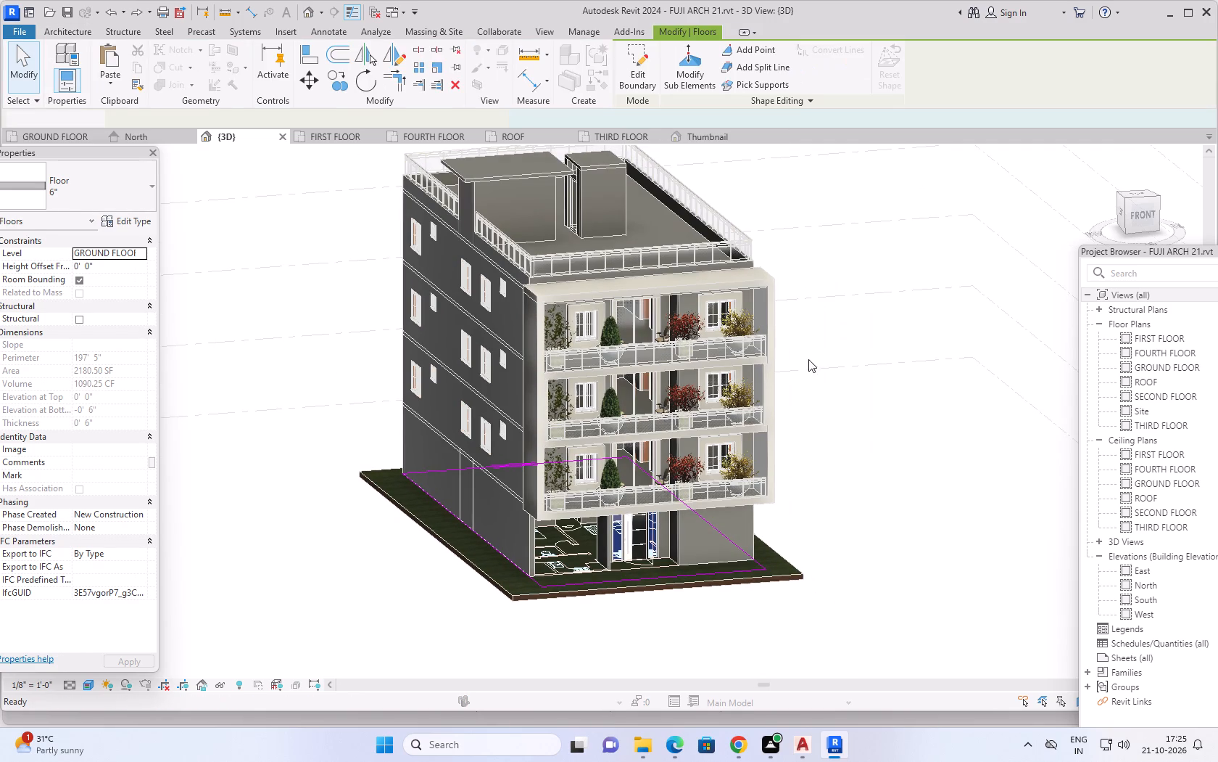
left_click(865, 449)
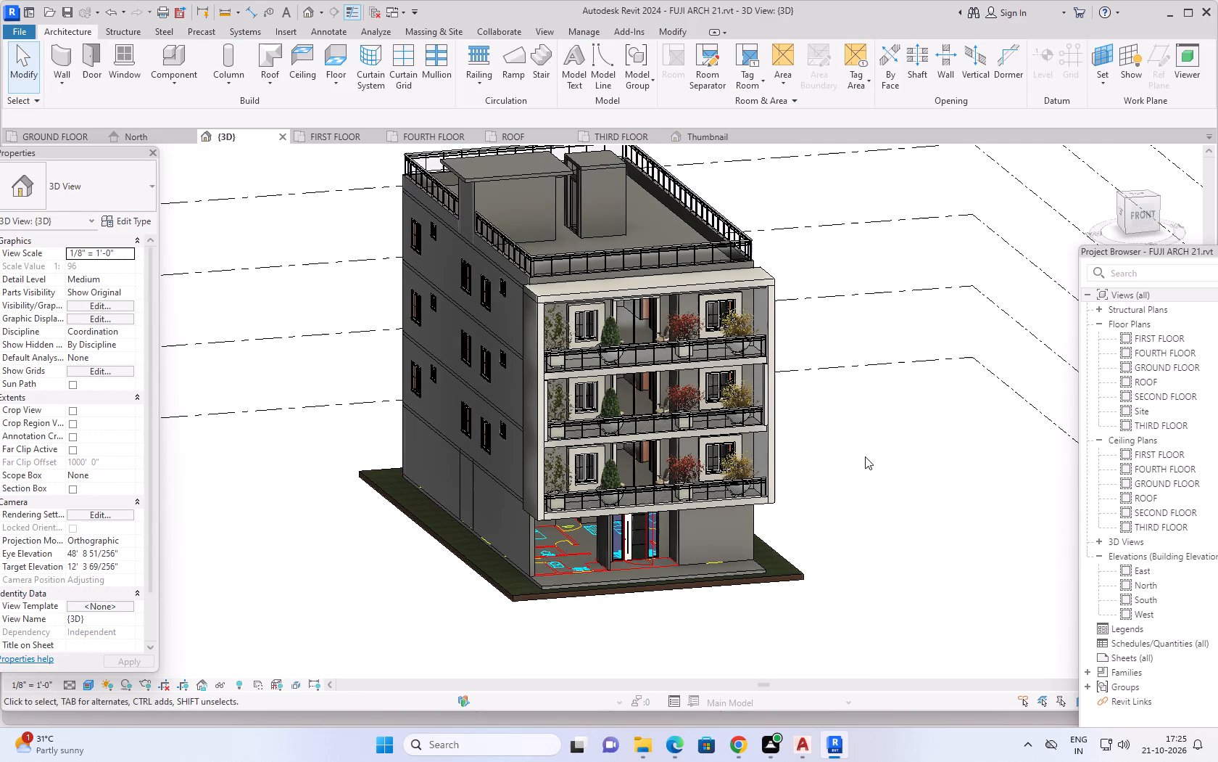
Examine the whole building in 3D from the front, the side and the back.
middle_click_drag(873, 448, 836, 573, "shift")
middle_click_drag(823, 523, 777, 348)
middle_click_drag(795, 375, 731, 434, "shift")
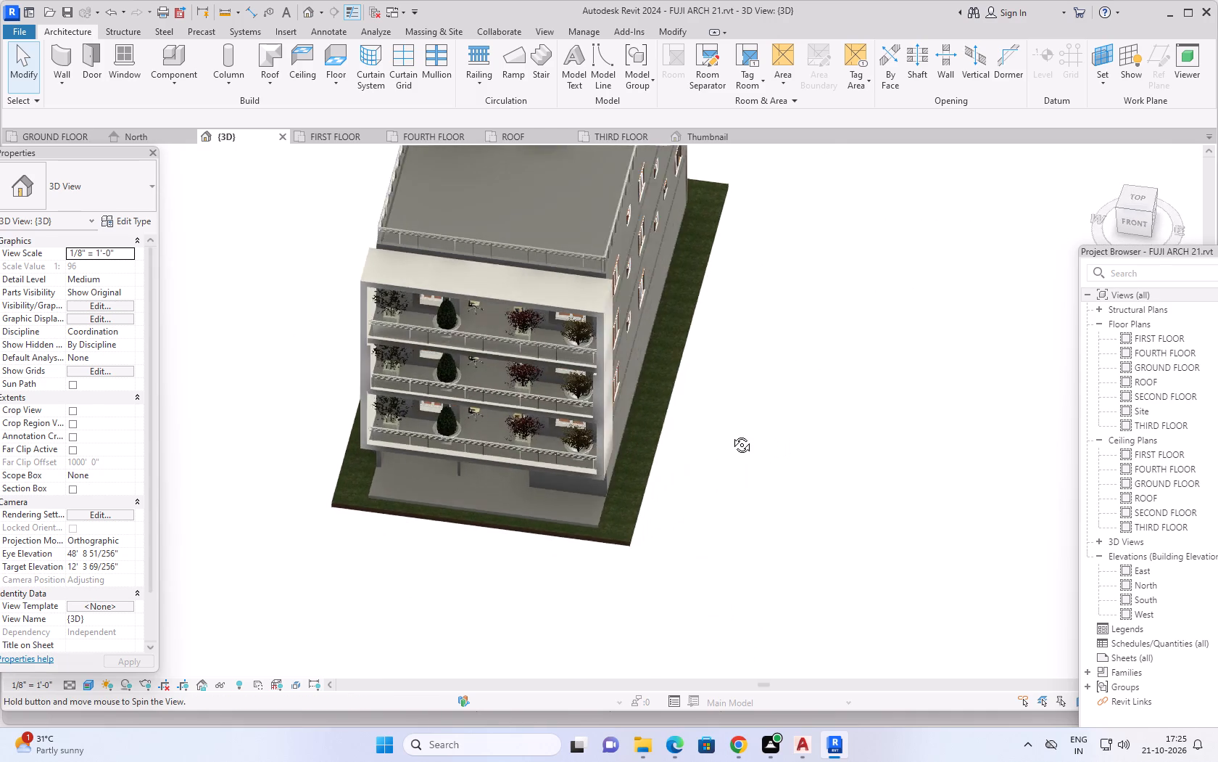
middle_click_drag(731, 434, 720, 364, "shift")
middle_click_drag(750, 345, 816, 512)
middle_click_drag(821, 499, 822, 455, "shift")
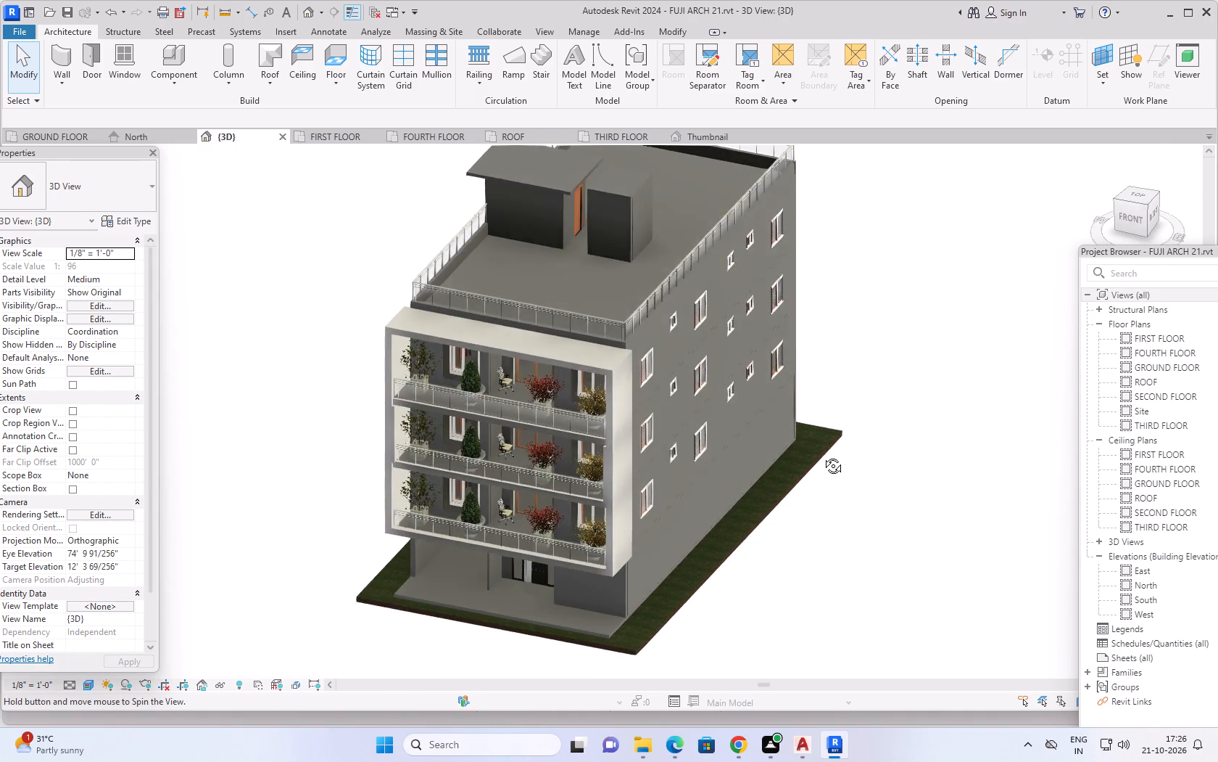
middle_click_drag(822, 455, 860, 395, "shift")
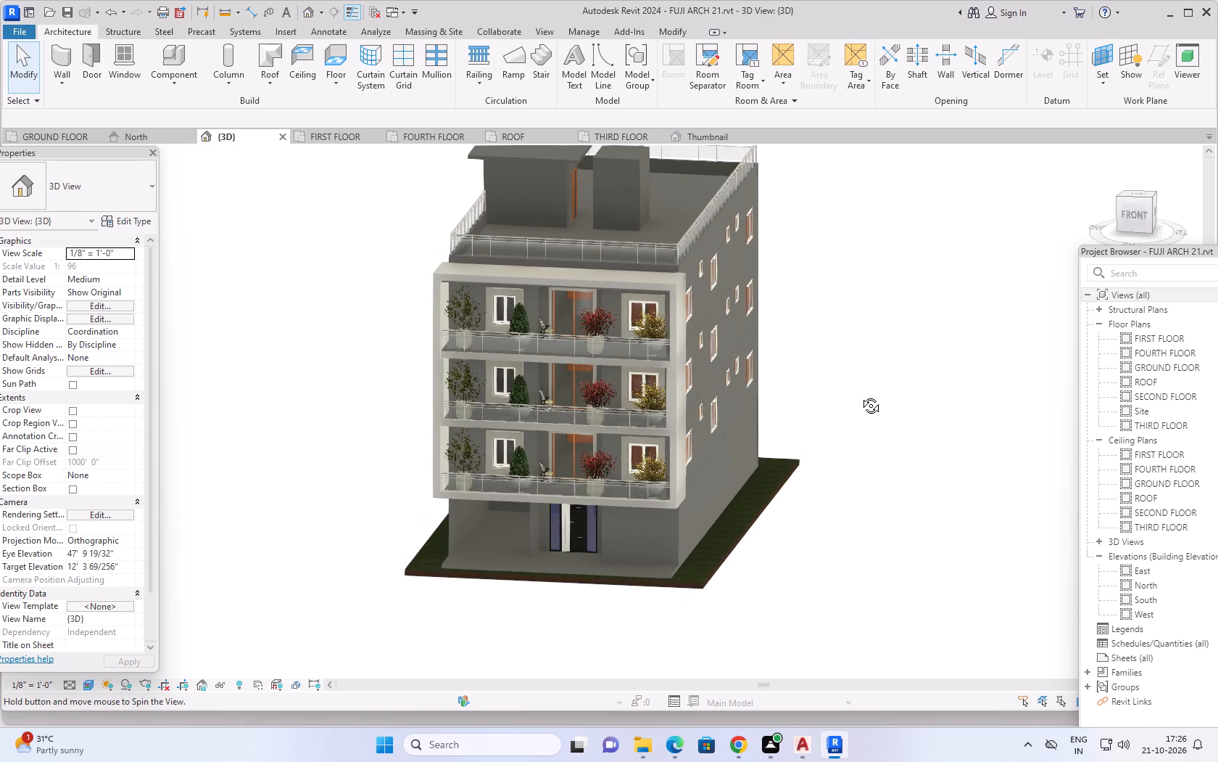
middle_click_drag(860, 395, 305, 475, "shift")
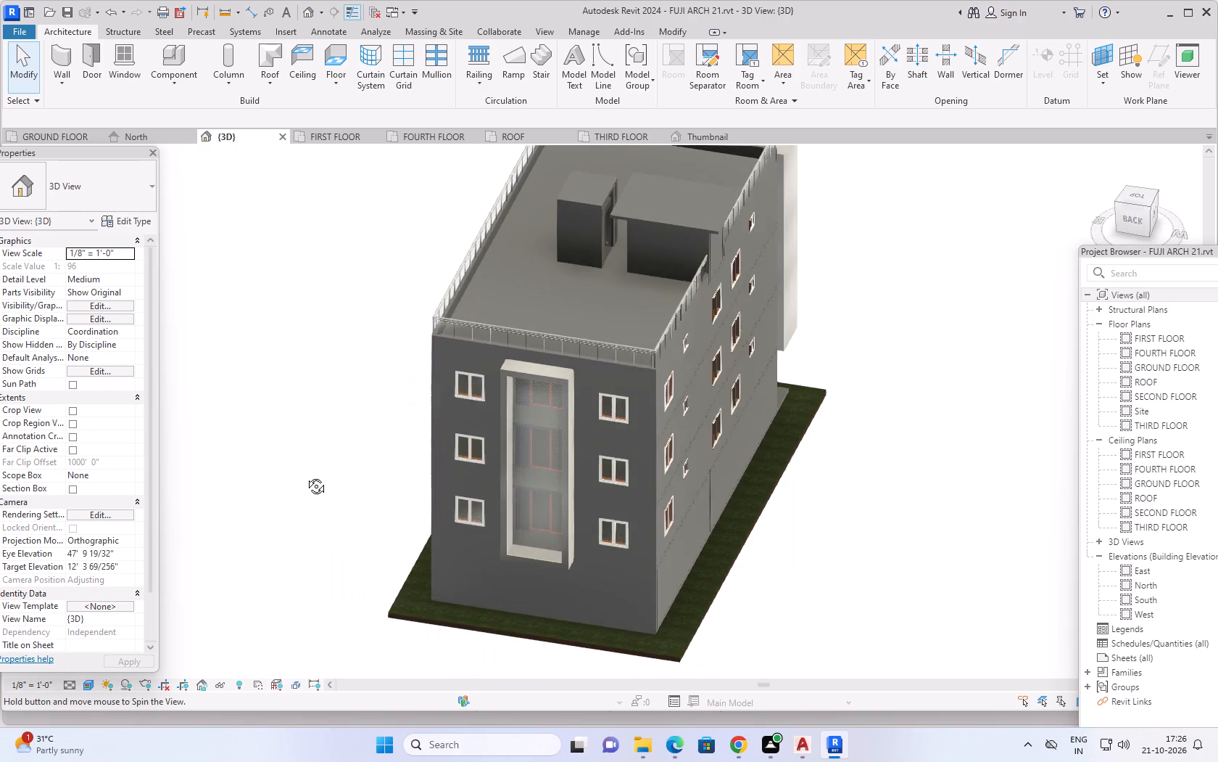
middle_click_drag(305, 475, 312, 467, "shift")
Inspect the rooftop stair and lift enclosures and their openings up close from the back and the side.
scroll(568, 208, "up", 4)
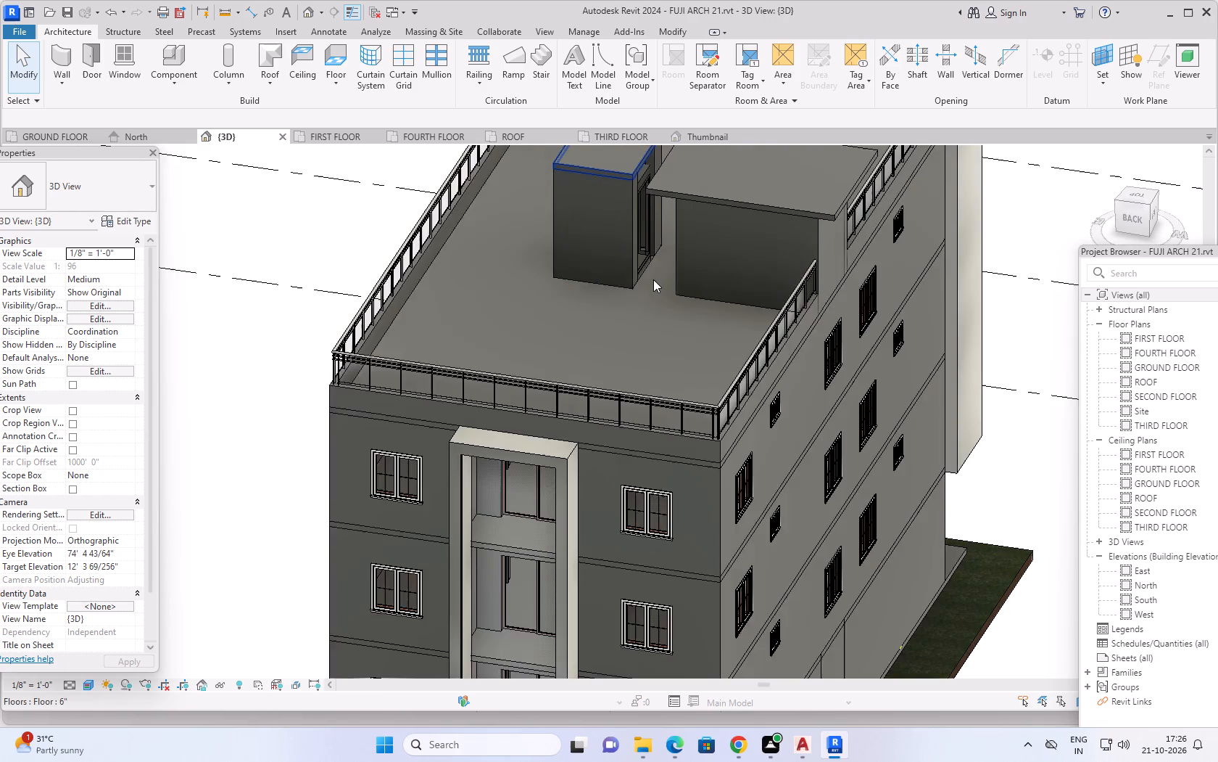
middle_click_drag(647, 277, 616, 199, "shift")
scroll(642, 192, "up", 3)
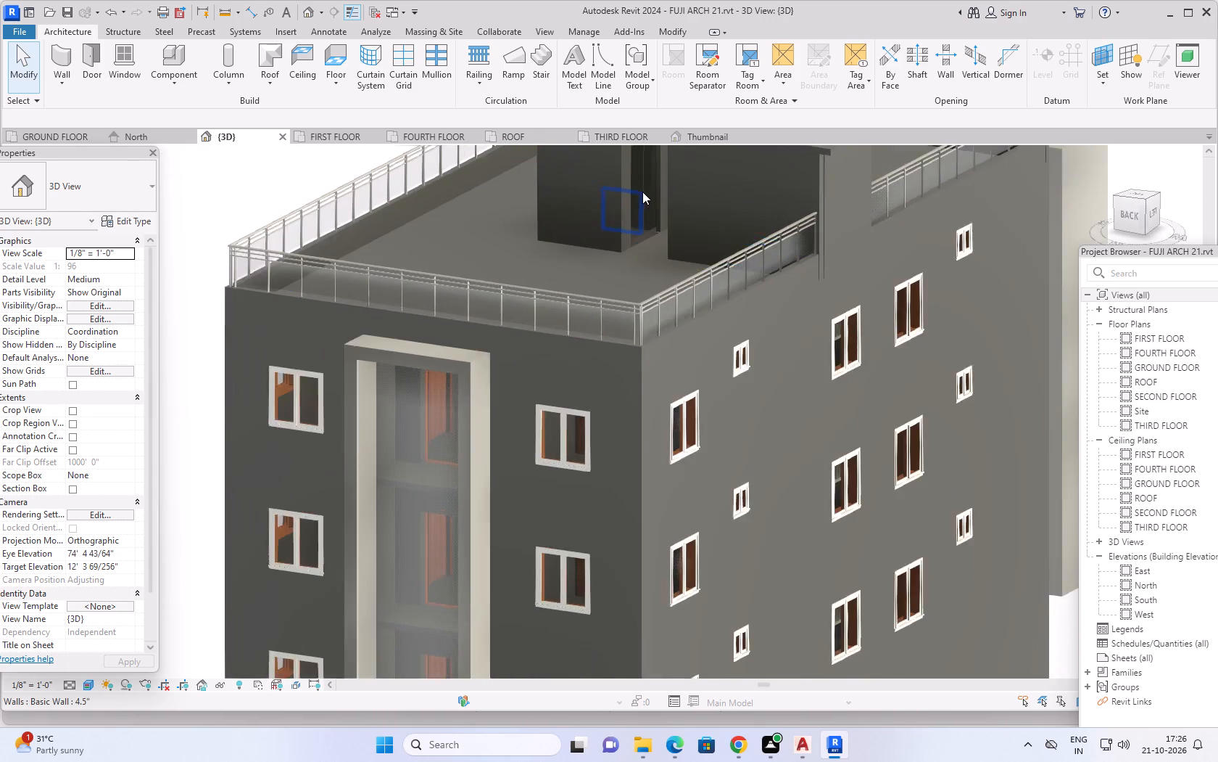
middle_click_drag(644, 196, 531, 453)
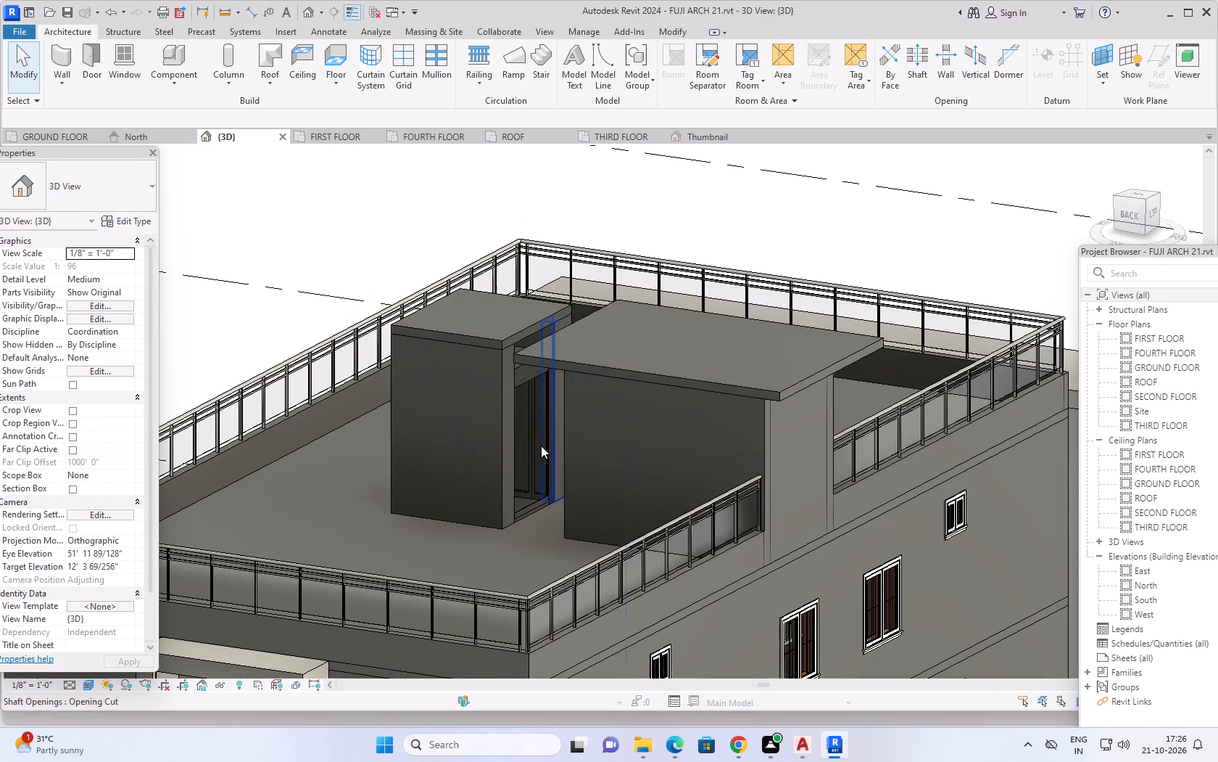
scroll(539, 509, "up", 1, "shift")
middle_click_drag(539, 509, 510, 496, "shift")
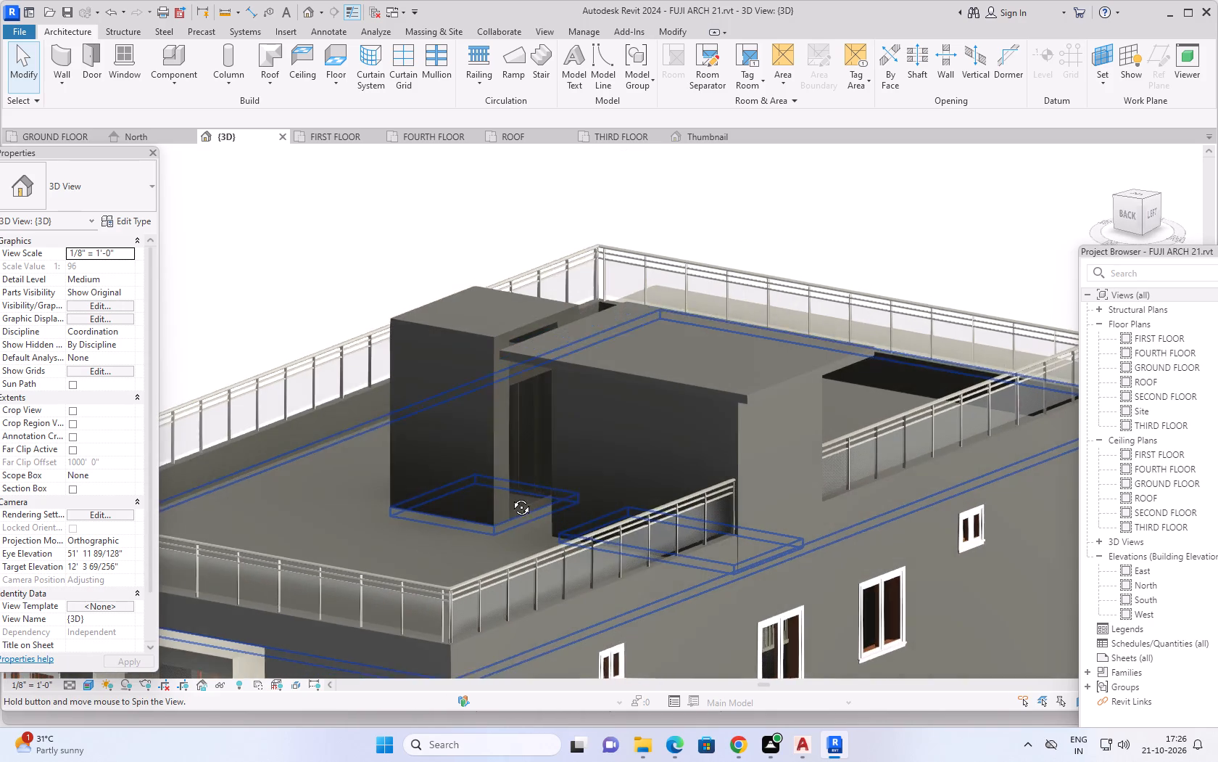
middle_click_drag(510, 496, 510, 495, "shift")
scroll(510, 464, "up", 5)
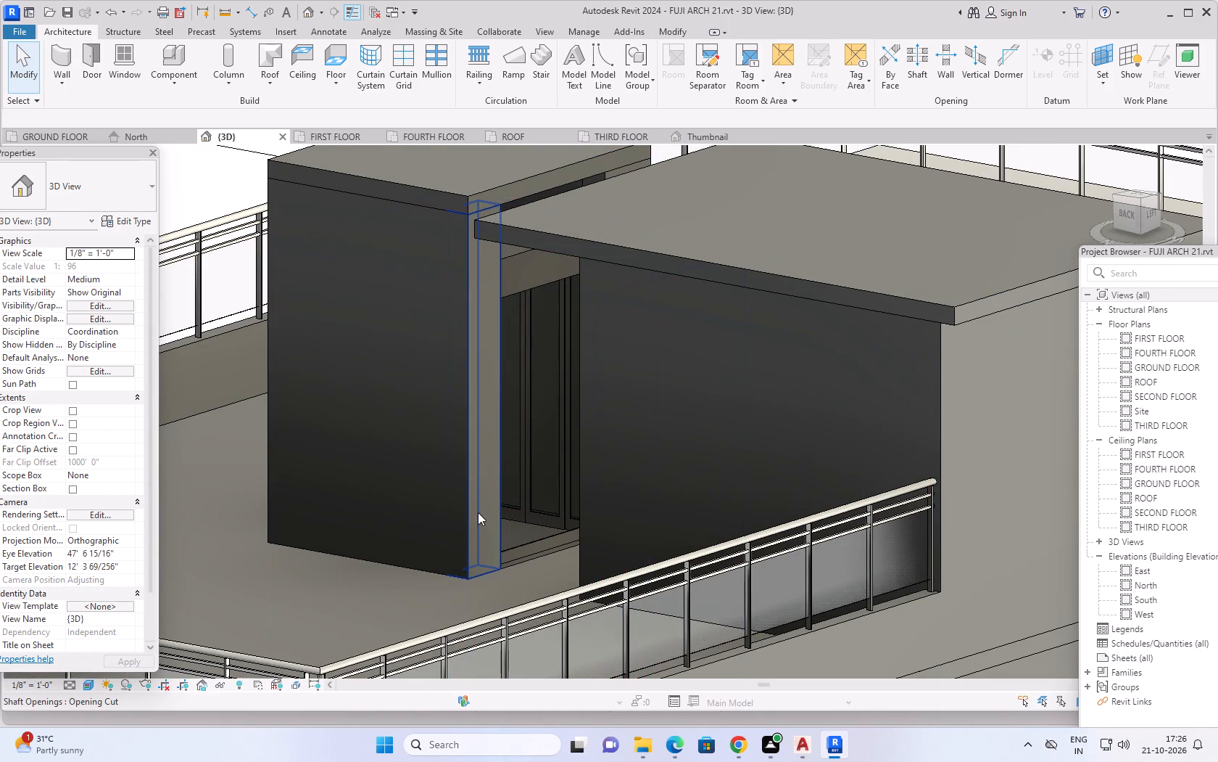
middle_click_drag(449, 524, 742, 514)
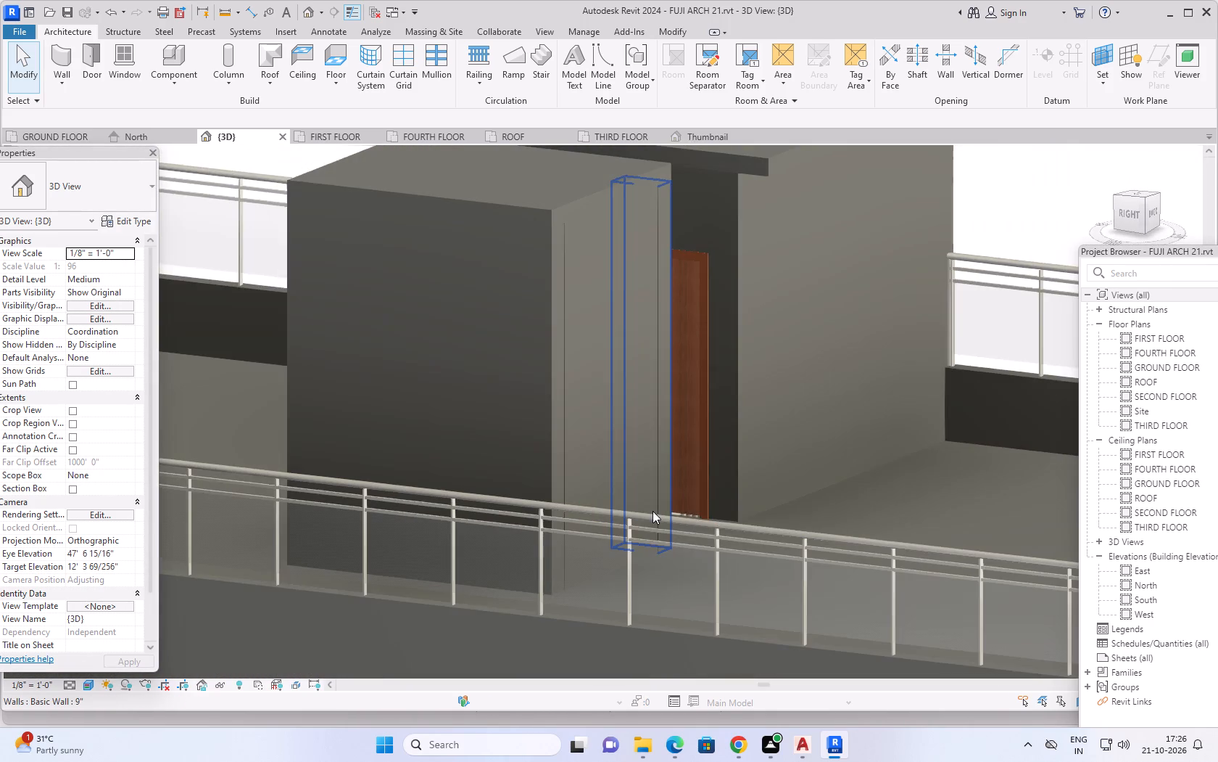
Examine the roof railing, front balconies and both side facades of the building in the 3D view.
scroll(652, 511, "down", 10)
middle_click_drag(589, 541, 758, 577, "shift")
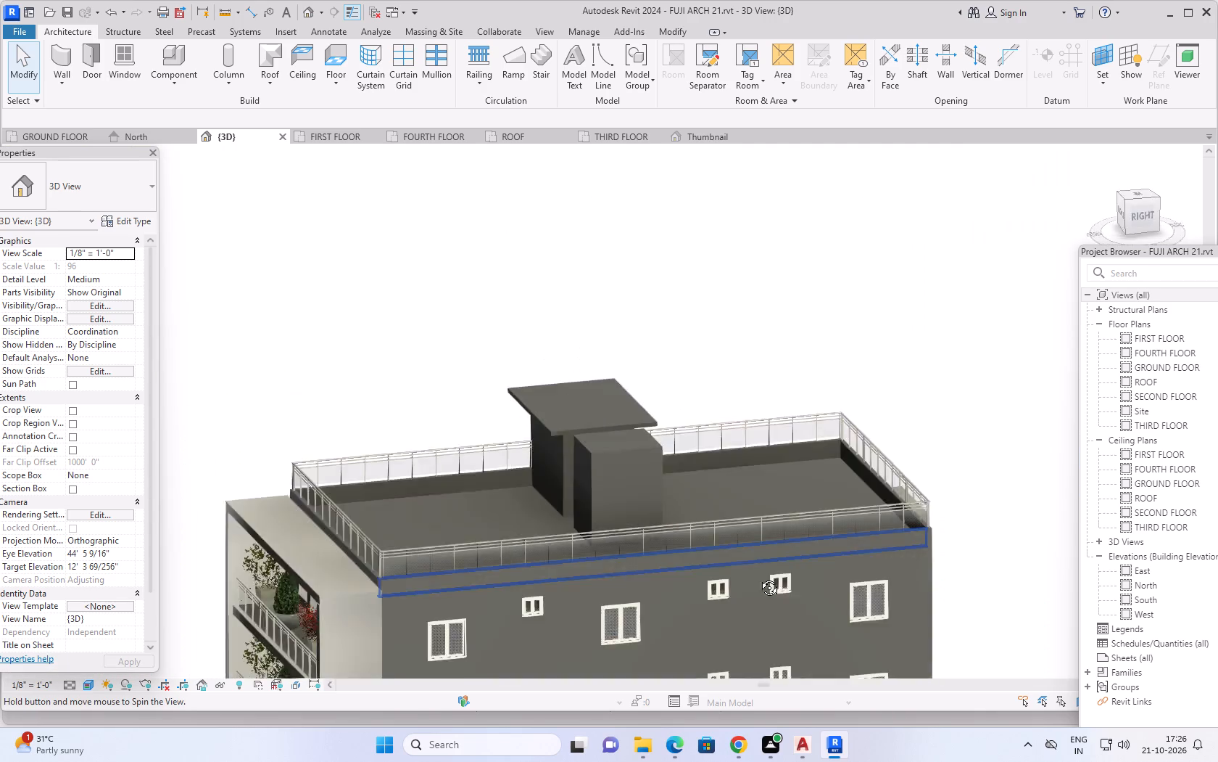
middle_click_drag(758, 577, 871, 542, "shift")
middle_click_drag(751, 590, 784, 298)
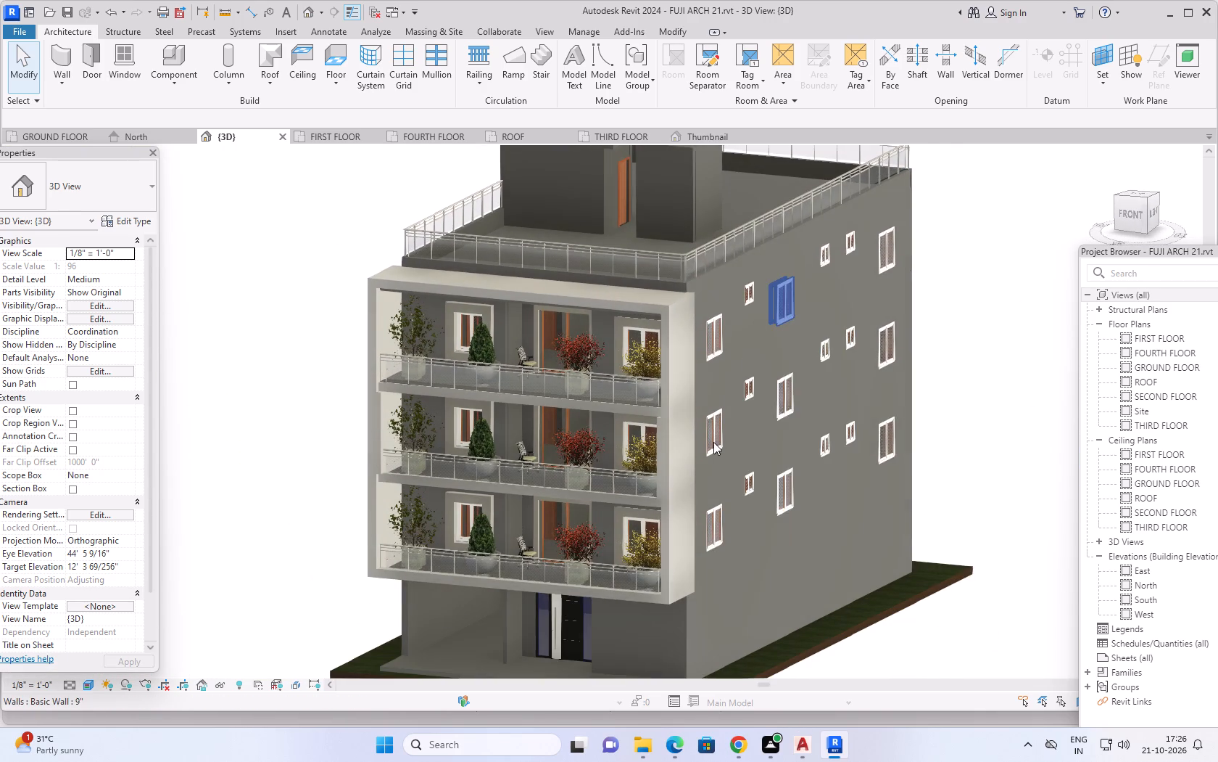
middle_click_drag(742, 520, 776, 472)
middle_click_drag(320, 520, 394, 578)
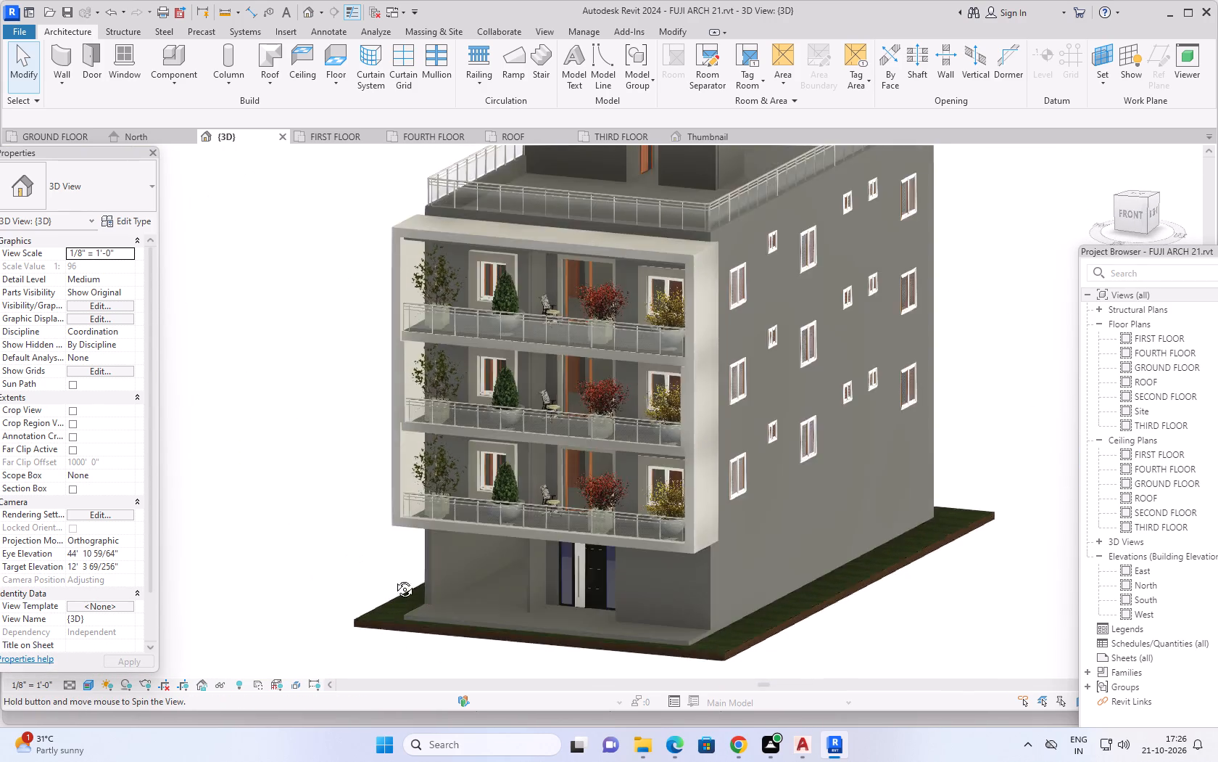
middle_click_drag(394, 578, 513, 575)
scroll(454, 591, "down", 2)
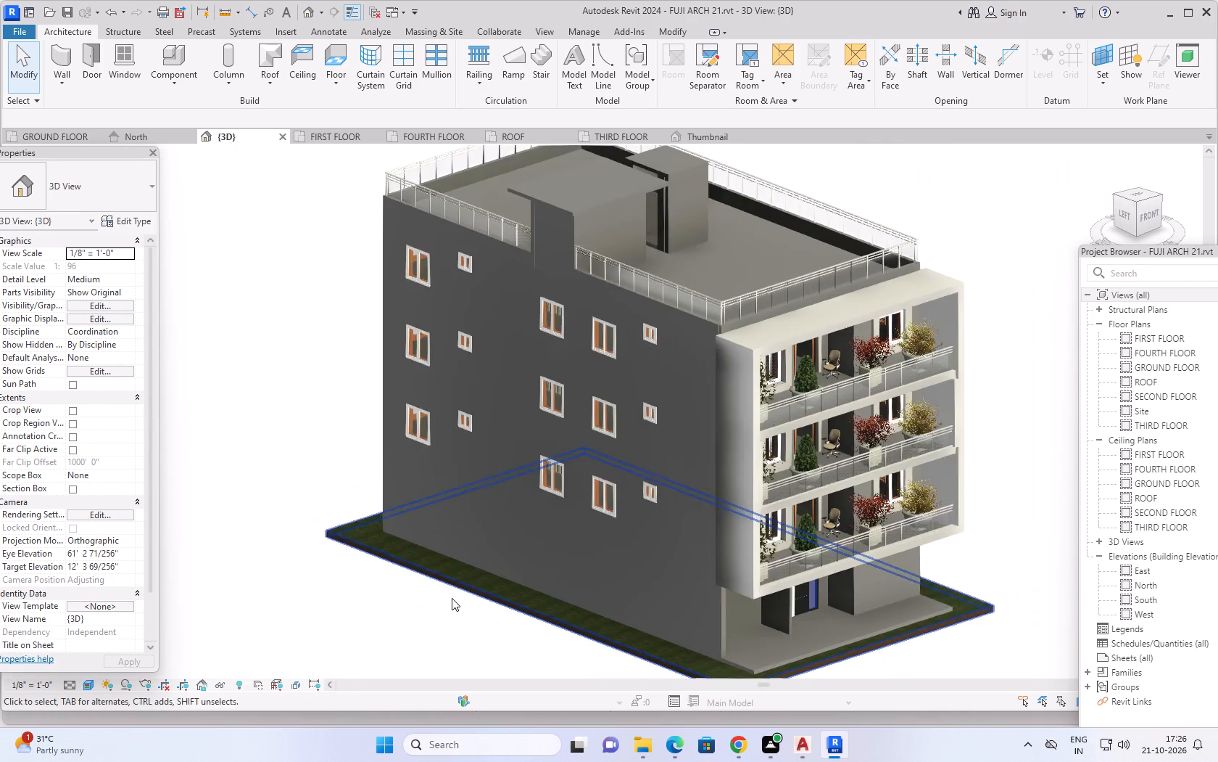
middle_click_drag(451, 599, 389, 570)
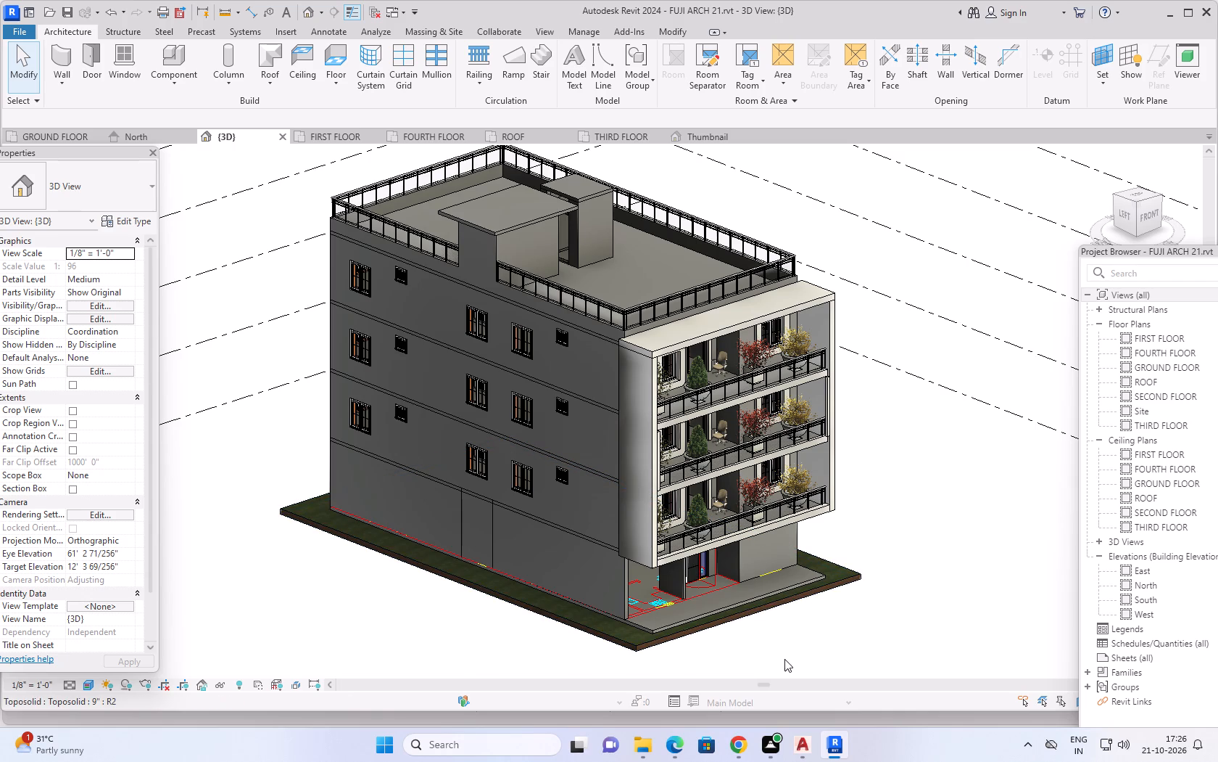
Inspect the front entrance and the ground floor slab's edge against the surrounding toposolid.
middle_click_drag(834, 626, 768, 623)
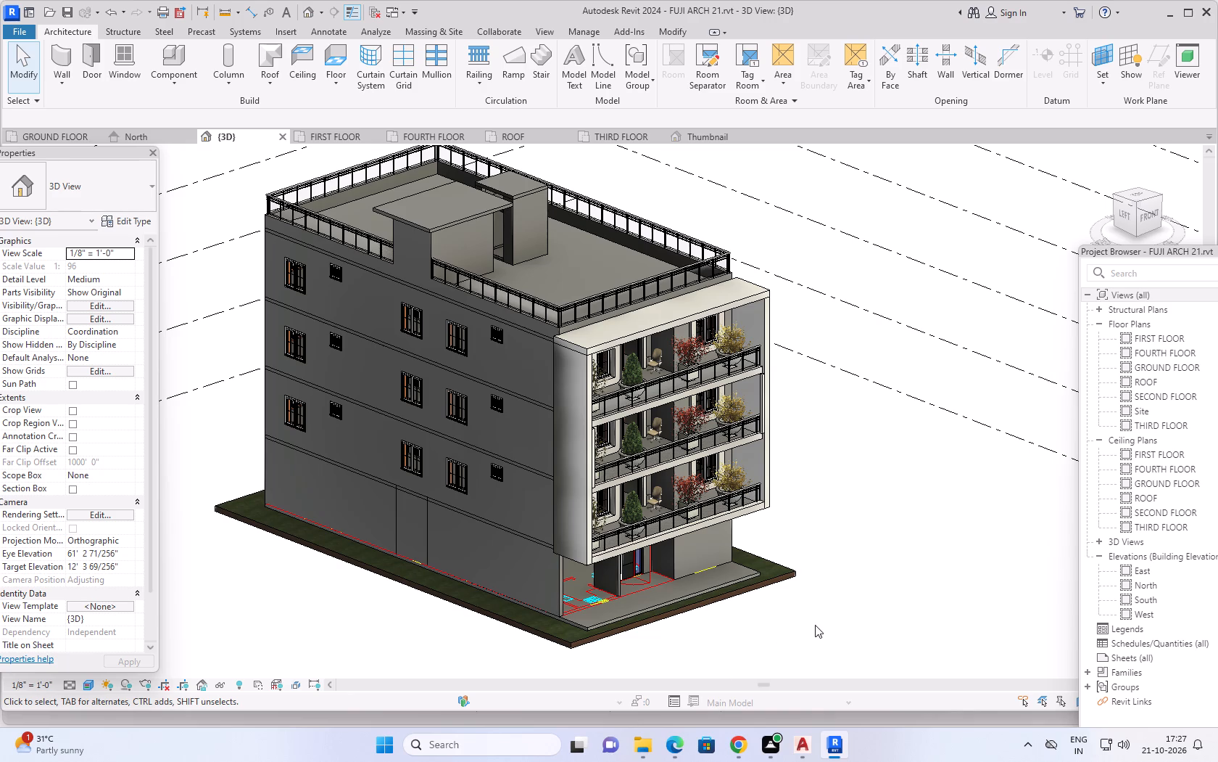
scroll(817, 600, "up", 1)
middle_click_drag(826, 600, 824, 592)
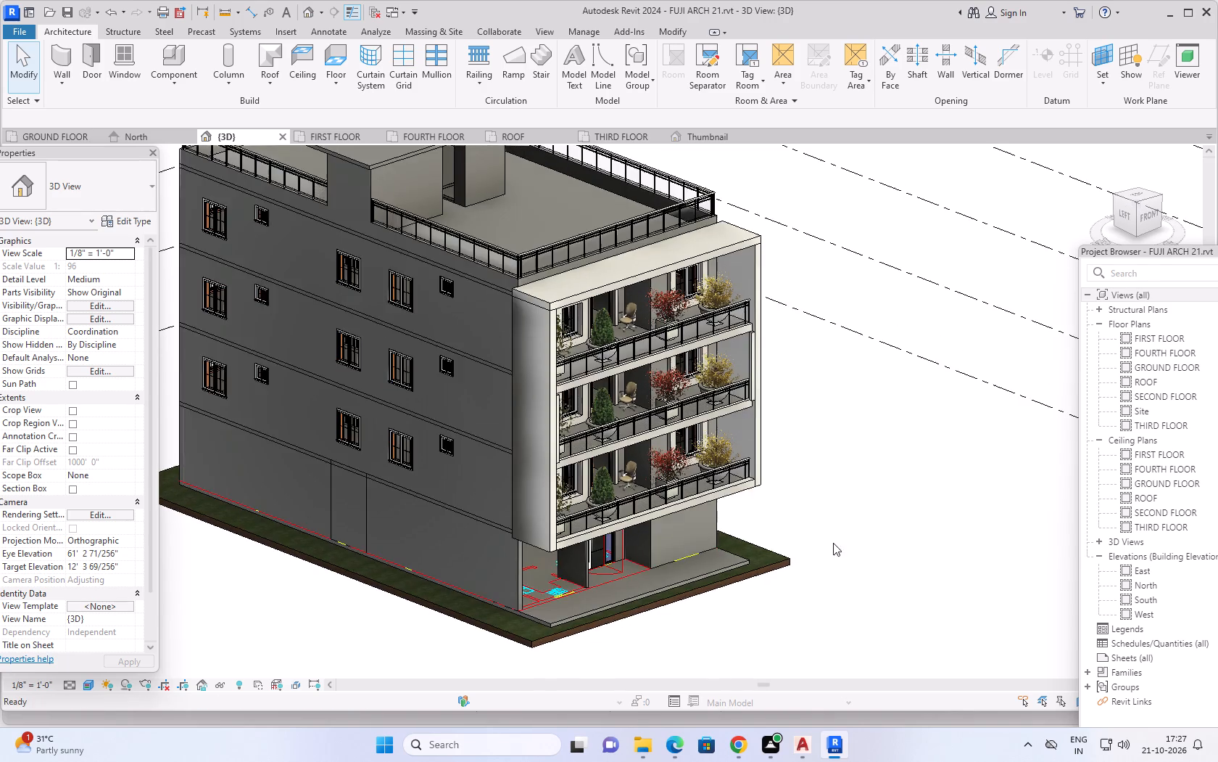
middle_click_drag(834, 520, 808, 564)
scroll(807, 567, "up", 1, "shift")
middle_click_drag(807, 564, 781, 518, "shift")
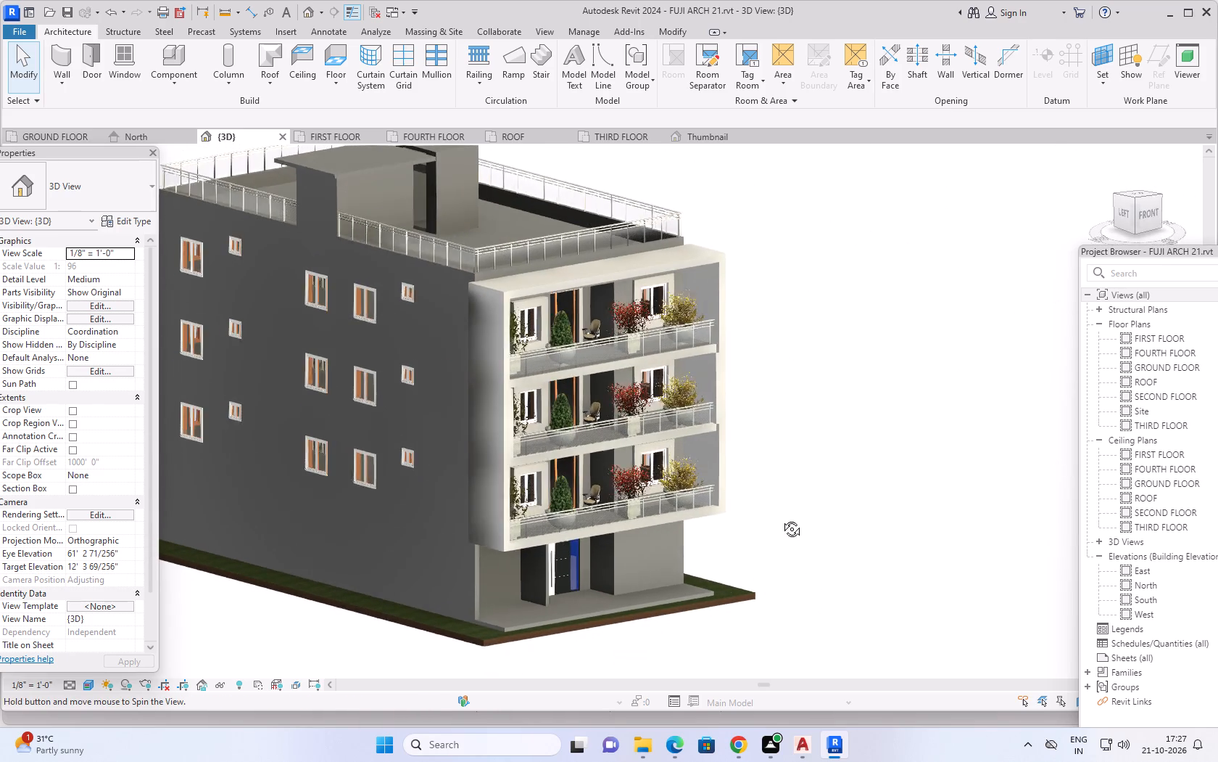
middle_click_drag(781, 518, 760, 493, "shift")
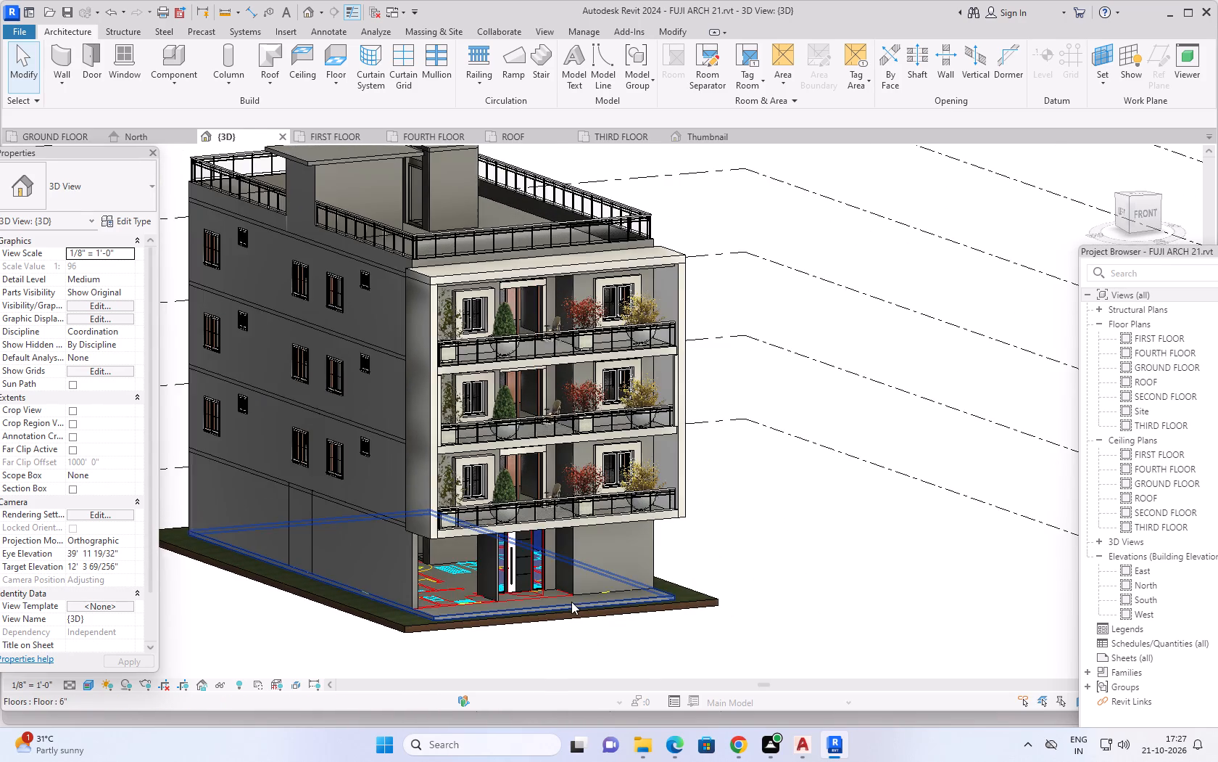
scroll(571, 602, "up", 3)
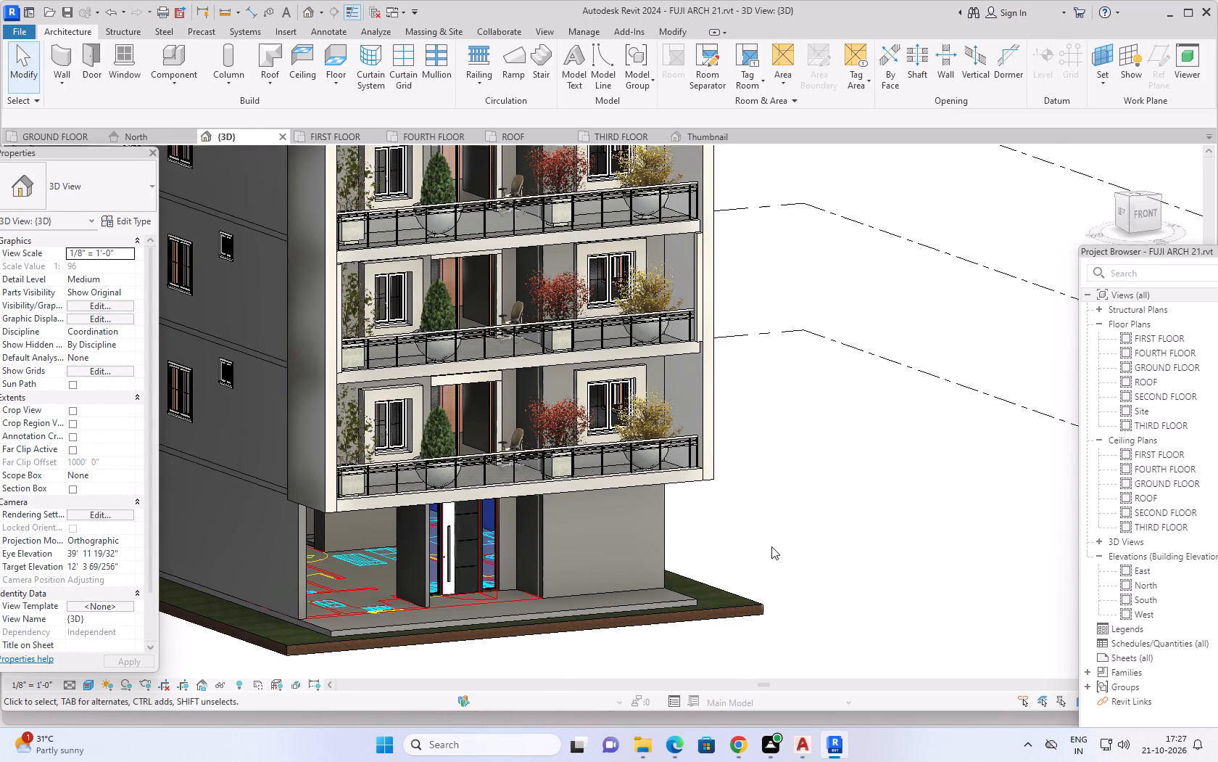
scroll(224, 631, "up", 4)
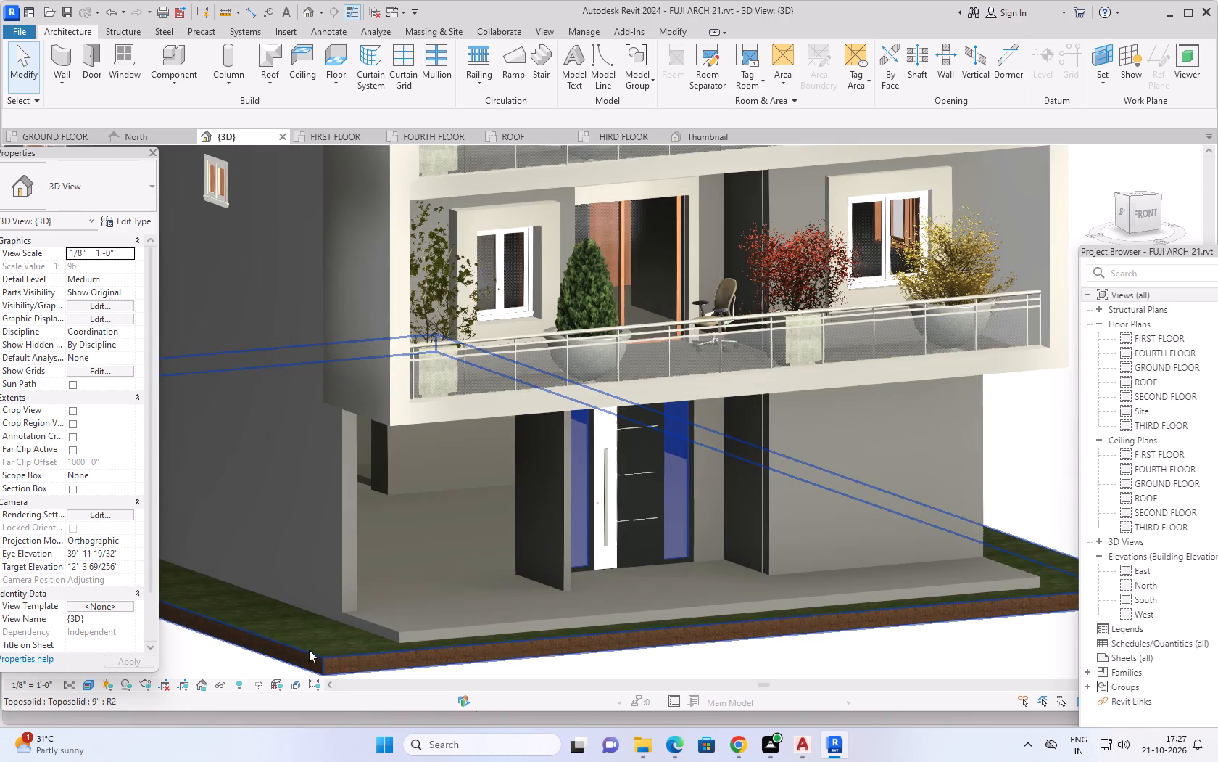
scroll(377, 662, "up", 3)
scroll(568, 640, "down", 2)
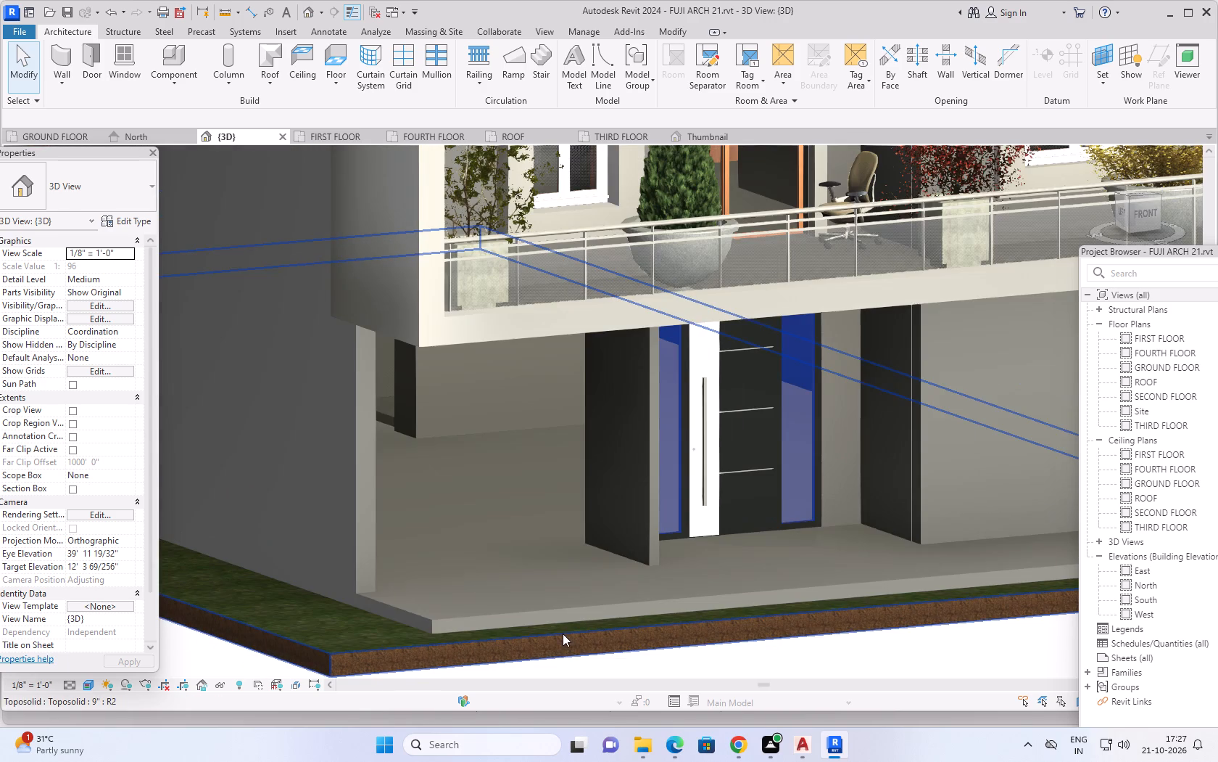
scroll(562, 634, "down", 2)
middle_click_drag(558, 637, 551, 595)
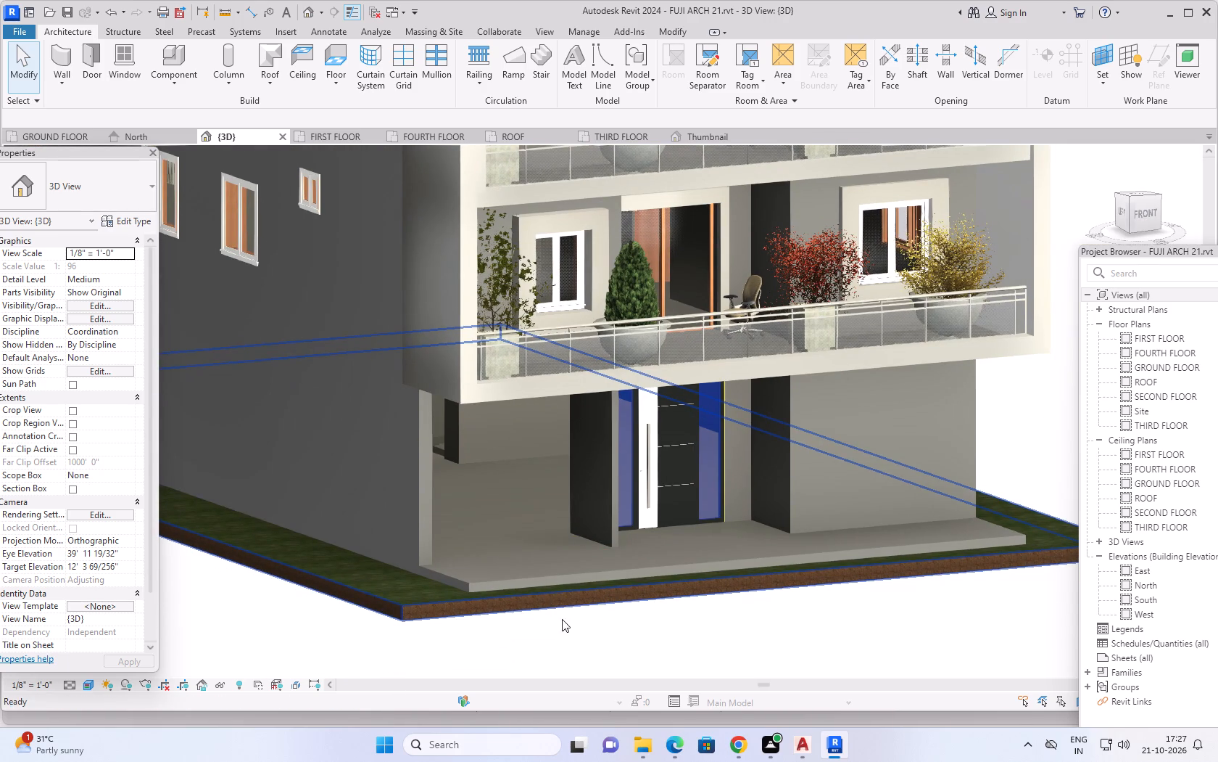
Open the 9" toposolid's boundary sketch for editing and bring it into view in the GROUND FLOOR plan.
left_click(573, 603)
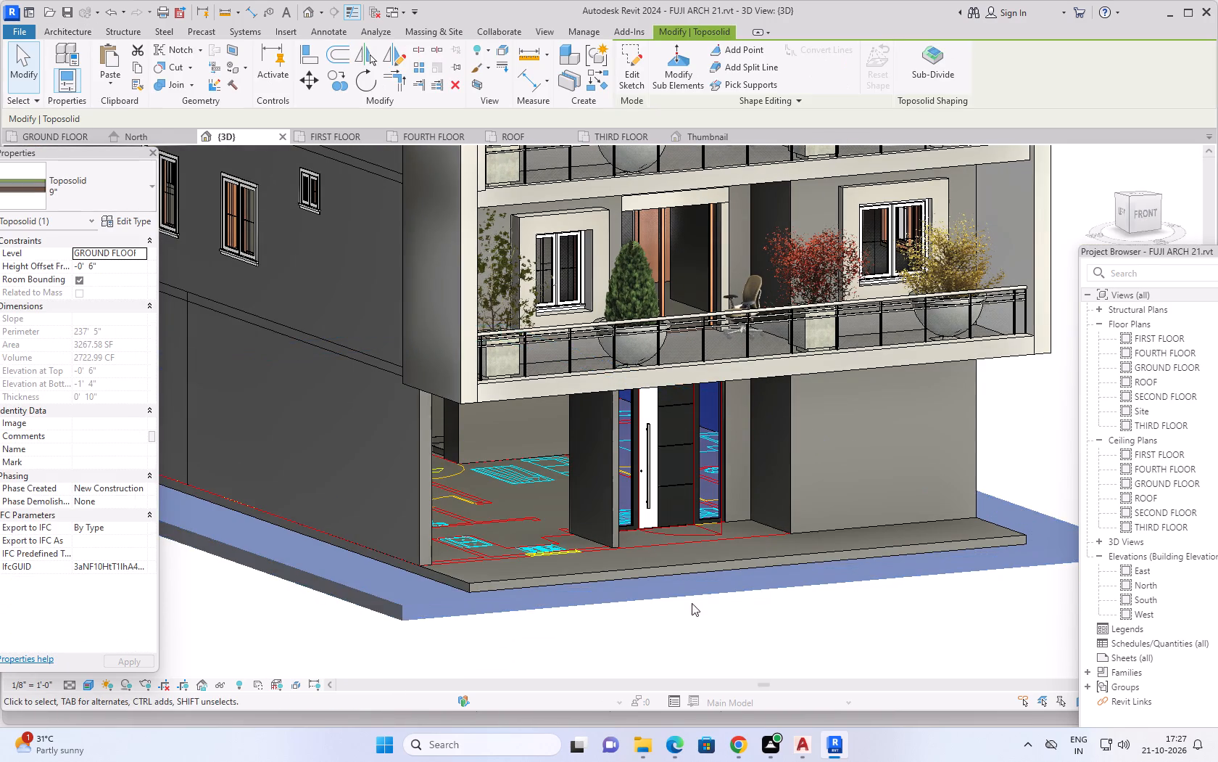
scroll(724, 604, "down", 5)
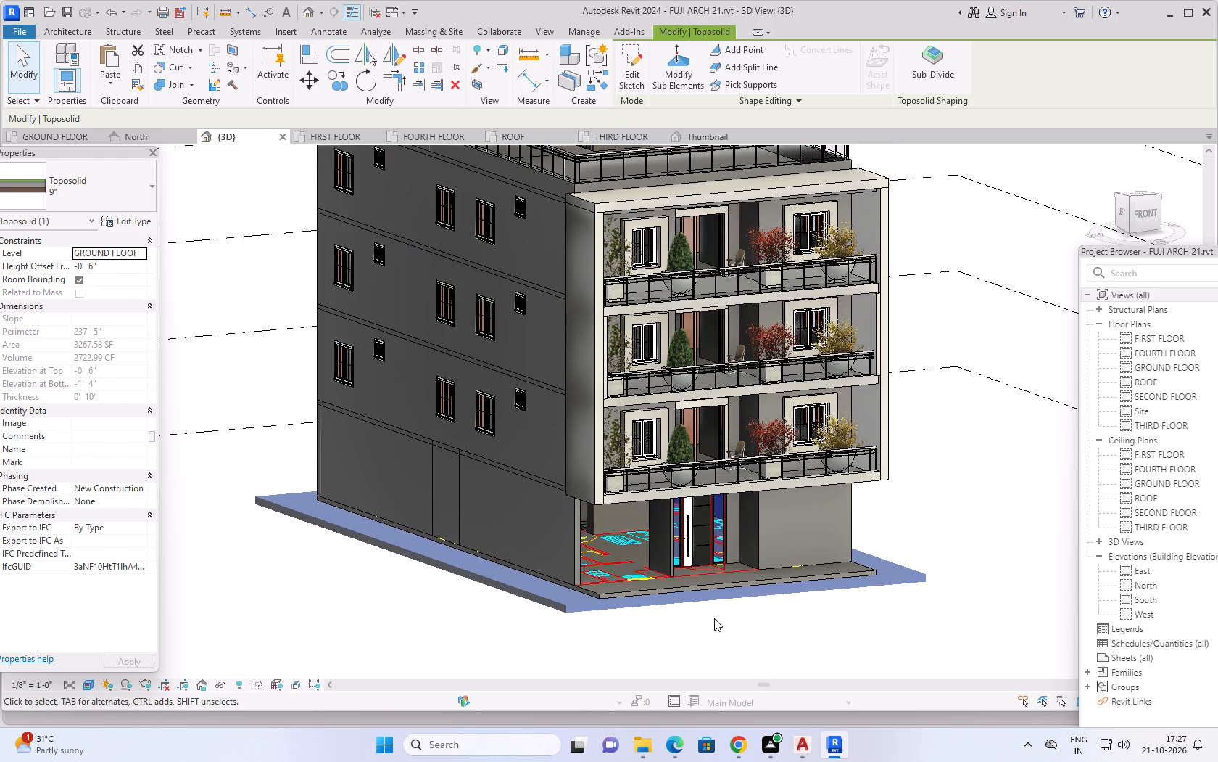
left_click(637, 60)
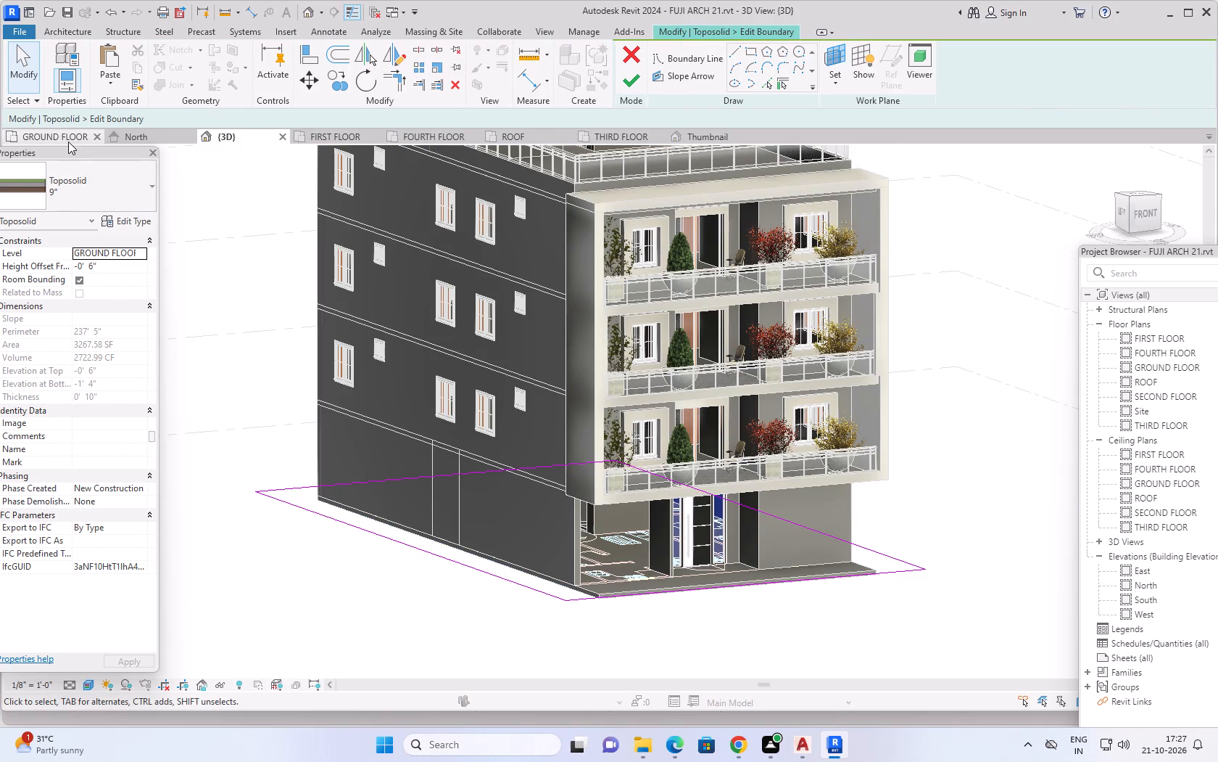
left_click(66, 138)
scroll(764, 430, "down", 3)
middle_click_drag(815, 341, 742, 433)
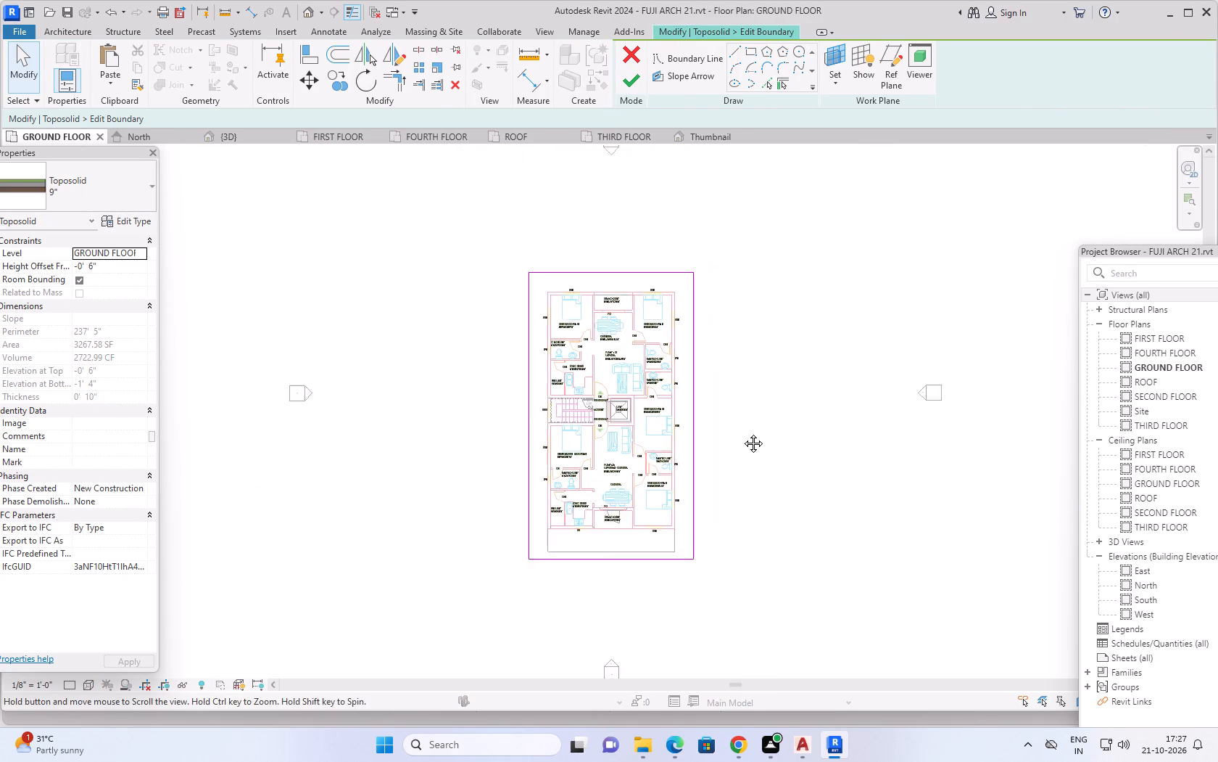
middle_click_drag(742, 433, 734, 443)
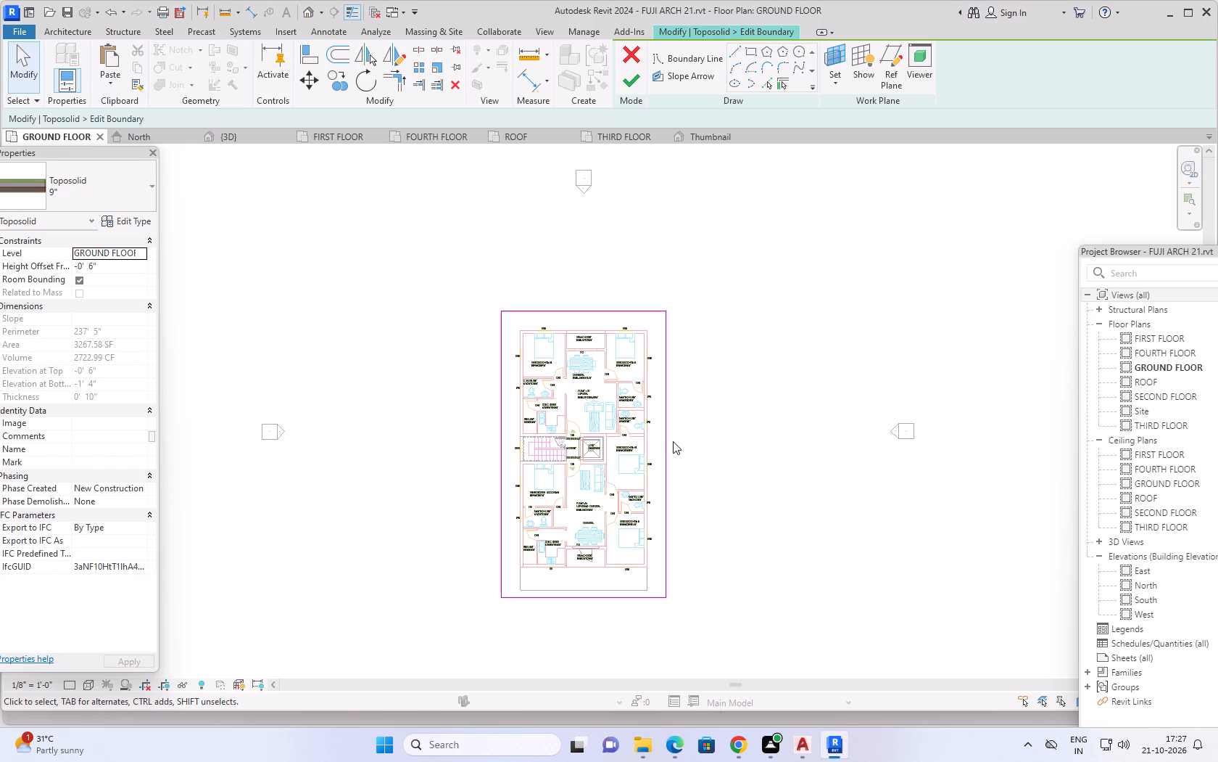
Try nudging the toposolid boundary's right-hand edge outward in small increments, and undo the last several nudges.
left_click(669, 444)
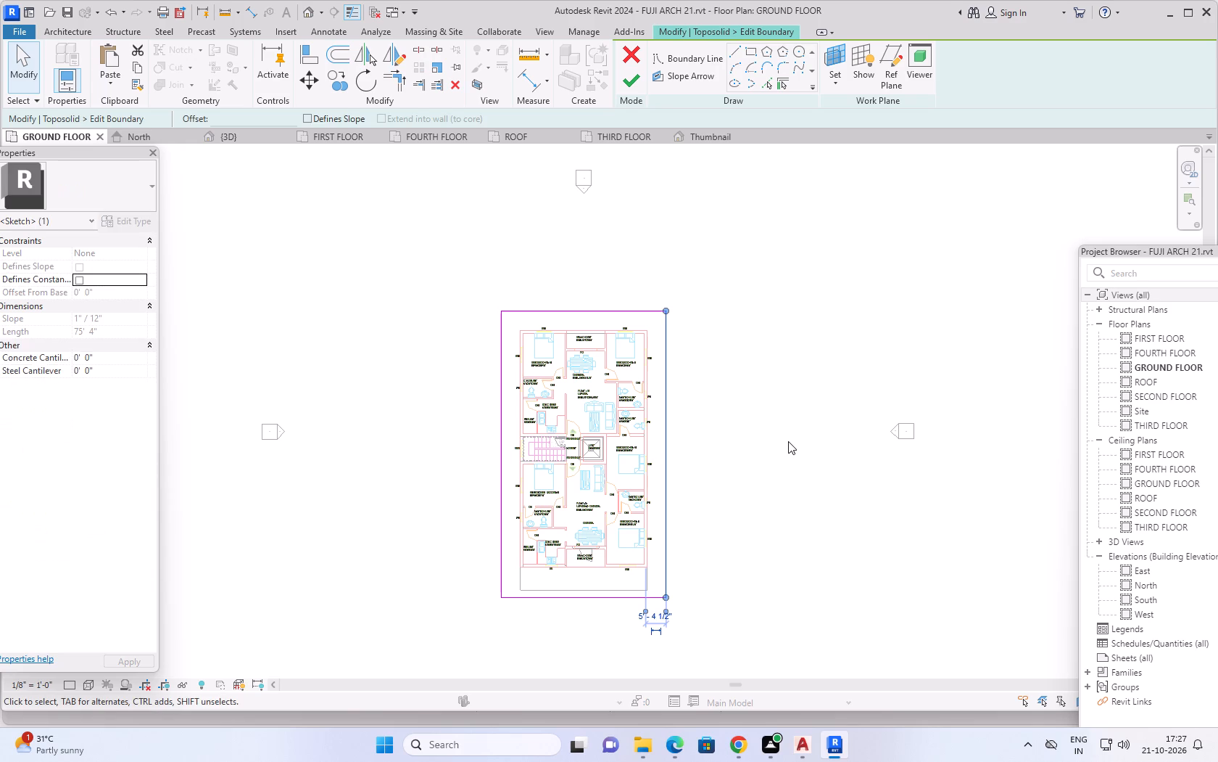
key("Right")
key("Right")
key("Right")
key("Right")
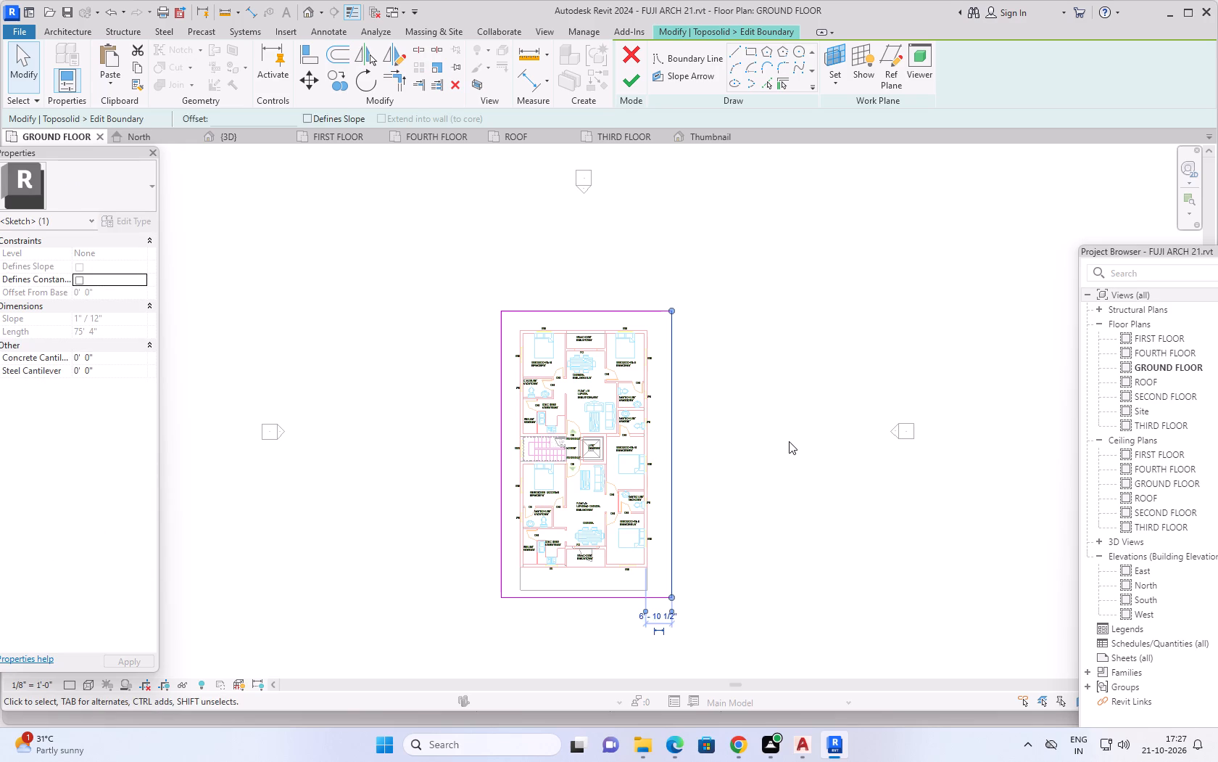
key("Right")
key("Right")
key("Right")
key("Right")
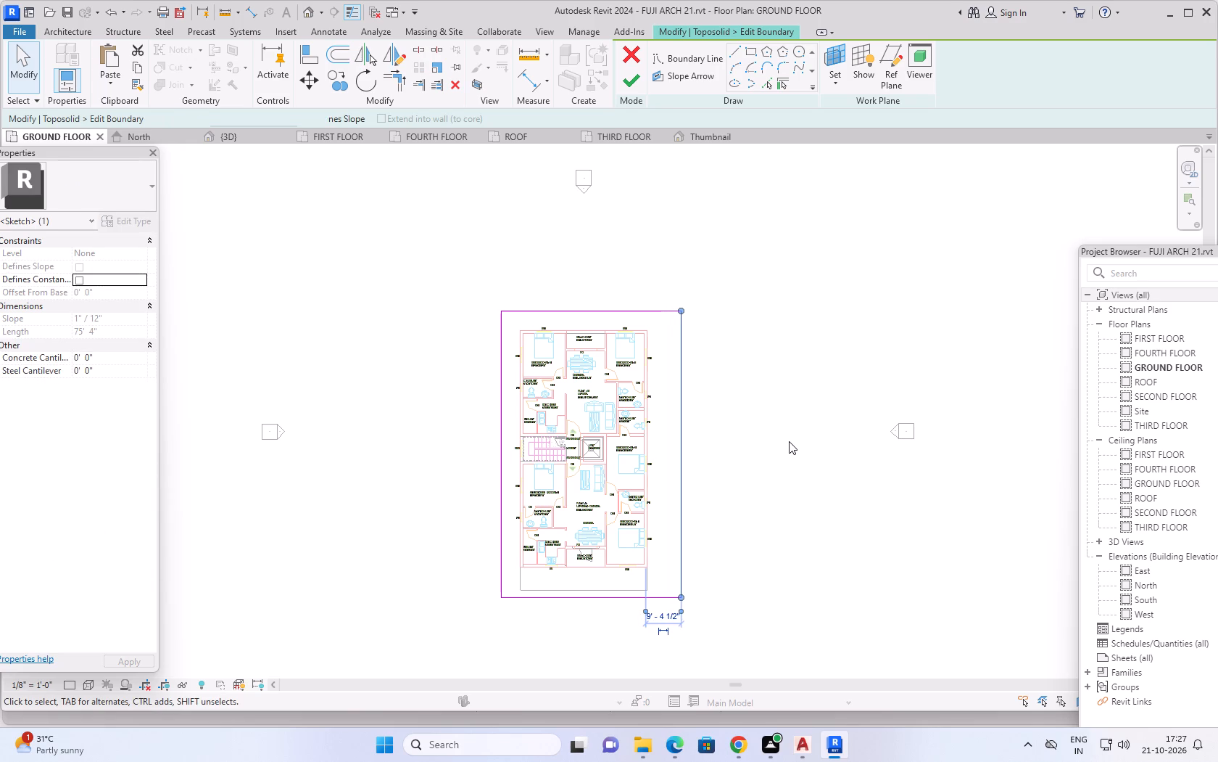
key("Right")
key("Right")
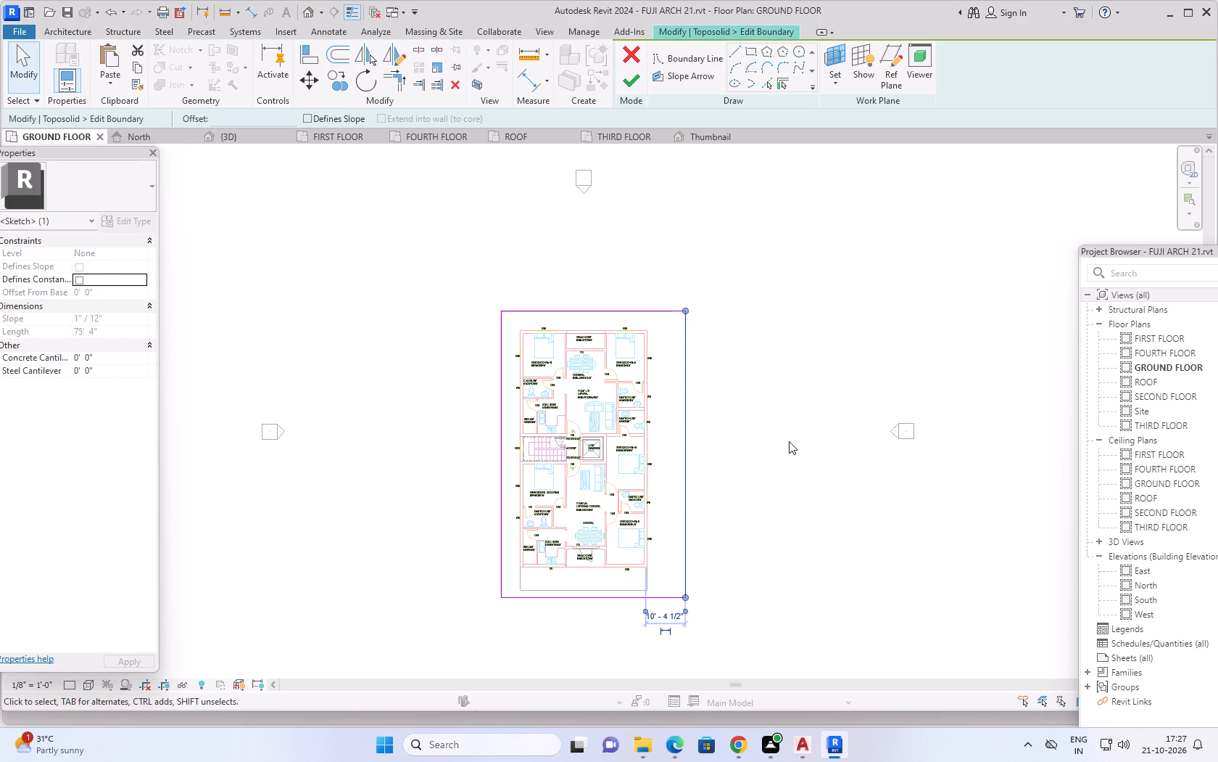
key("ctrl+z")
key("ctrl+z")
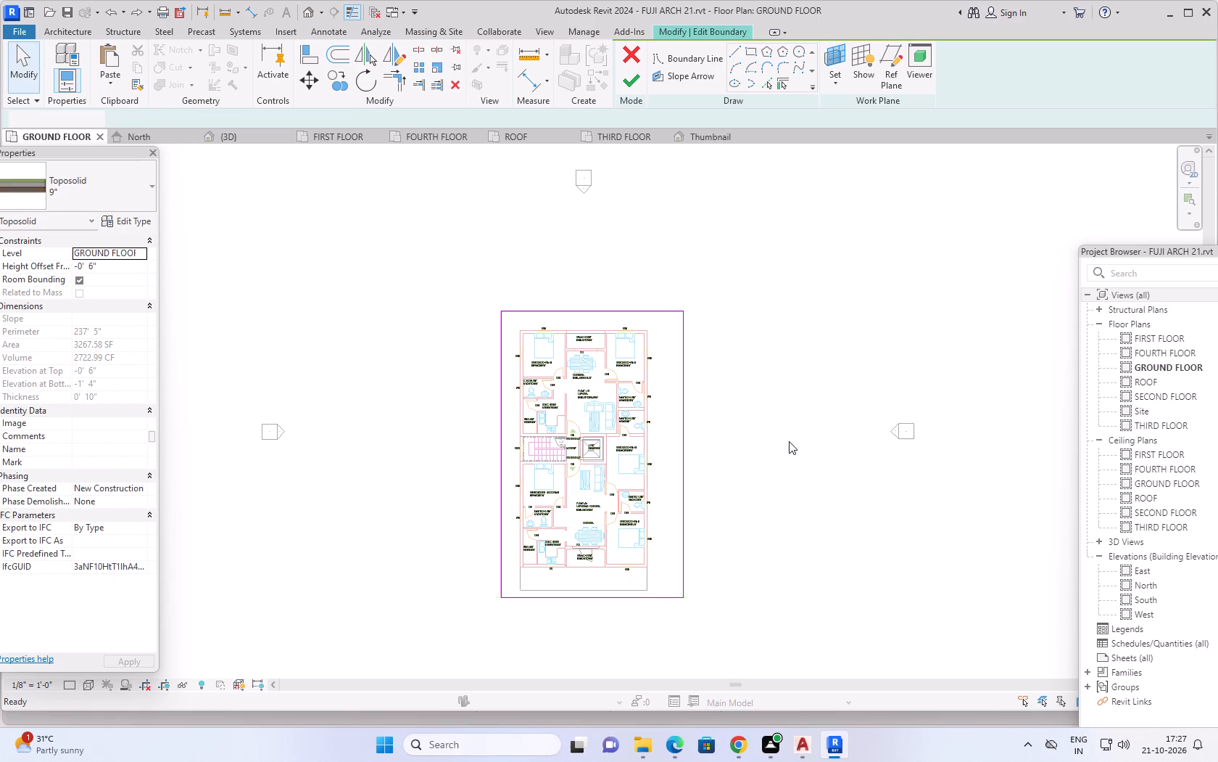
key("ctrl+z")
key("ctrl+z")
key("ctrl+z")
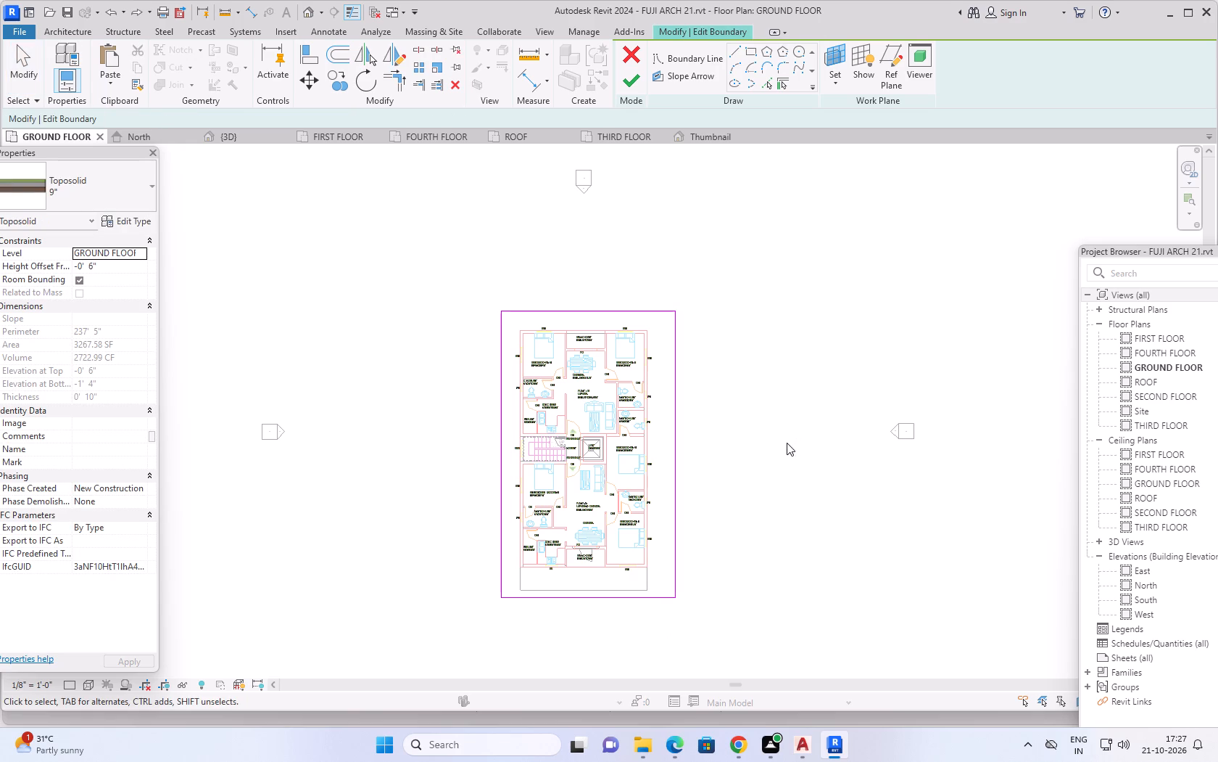
Start a rectangular boundary with a 10' offset from the upper-left corner of the ground floor slab.
left_click(747, 52)
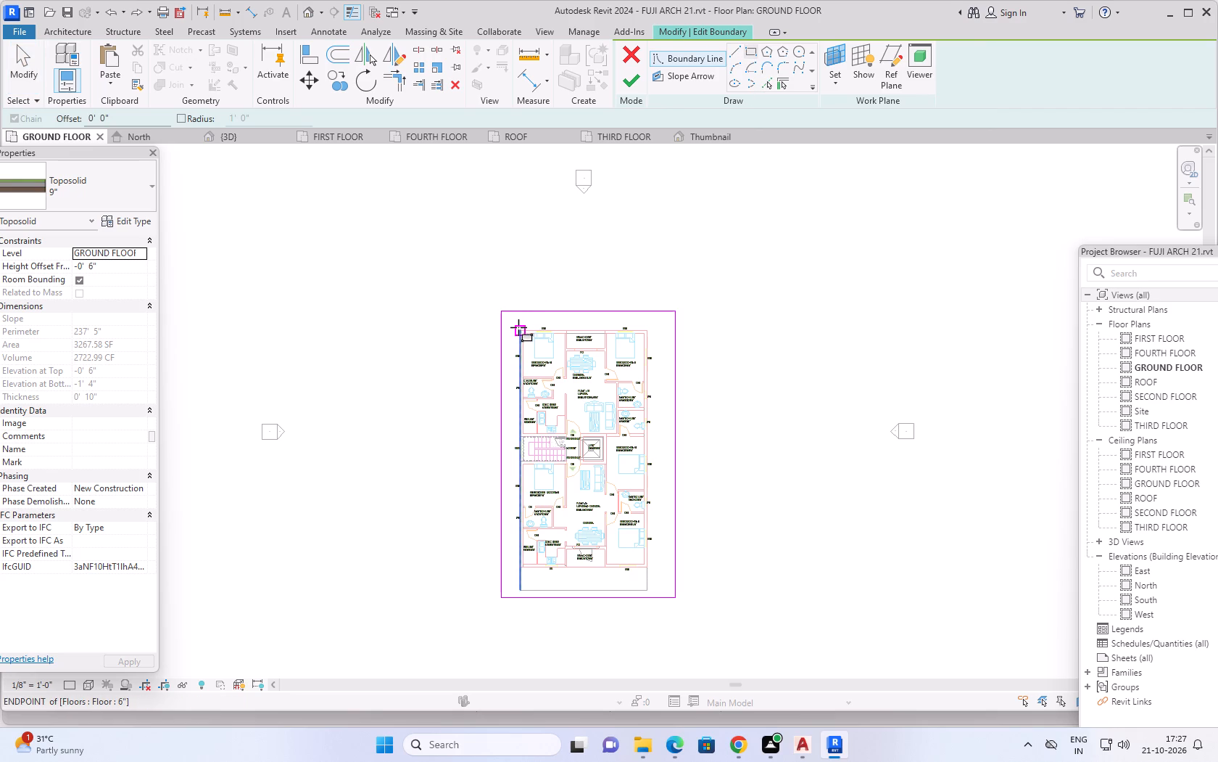
left_click(151, 114)
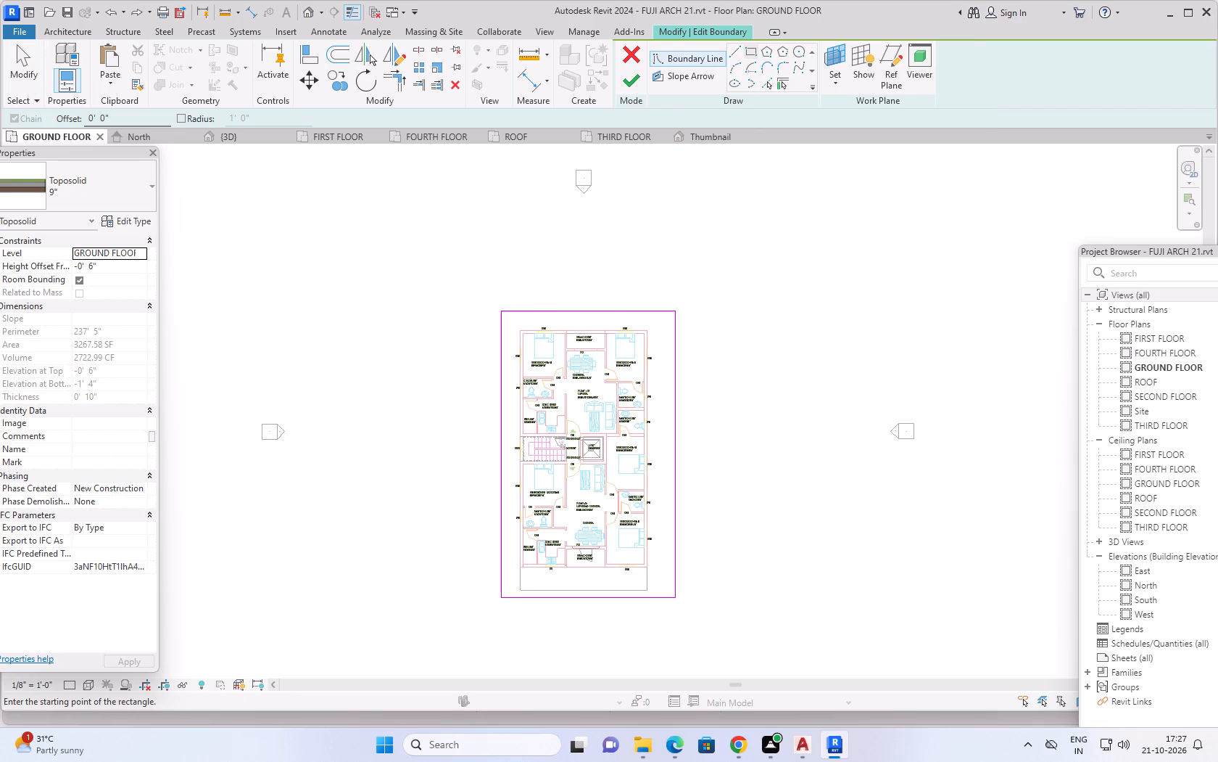
key("BackSpace")
key("BackSpace")
key("BackSpace")
key("BackSpace")
key("BackSpace")
key("BackSpace")
key("BackSpace")
key("BackSpace")
key("BackSpace")
key("BackSpace")
type("10'")
key("Return")
scroll(527, 336, "up", 5)
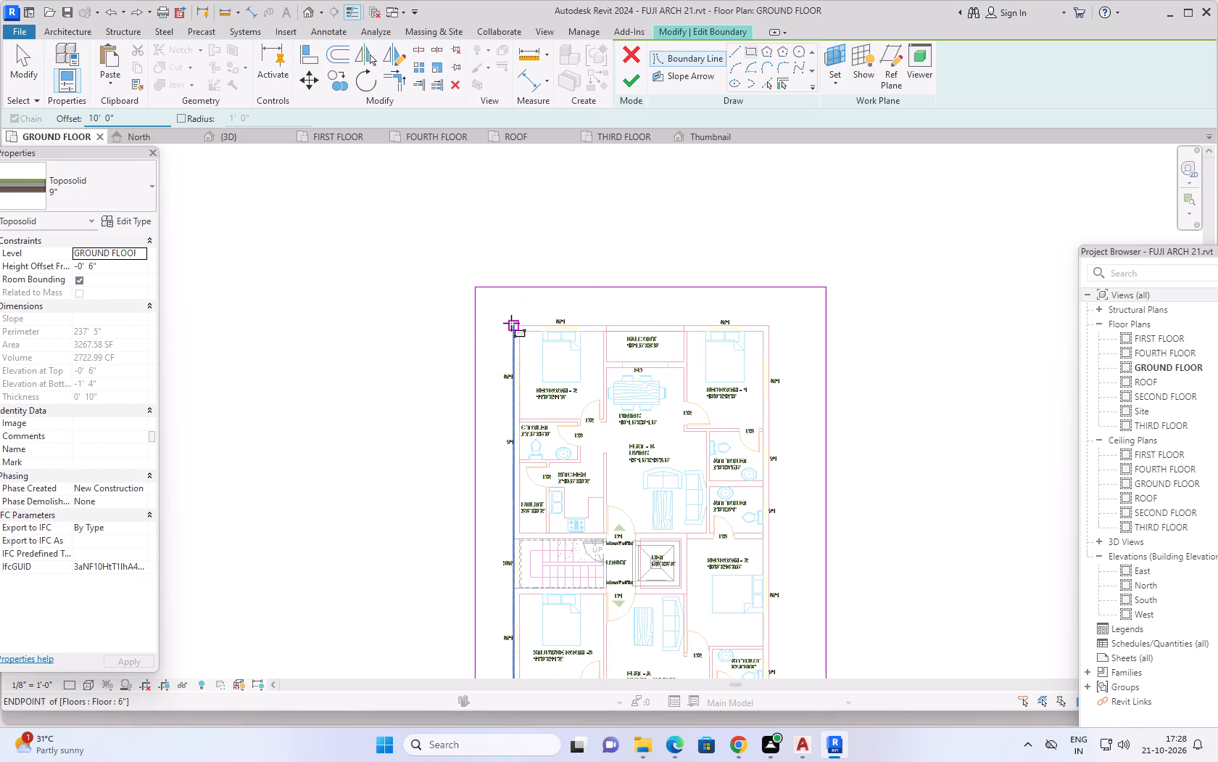
left_click(512, 324)
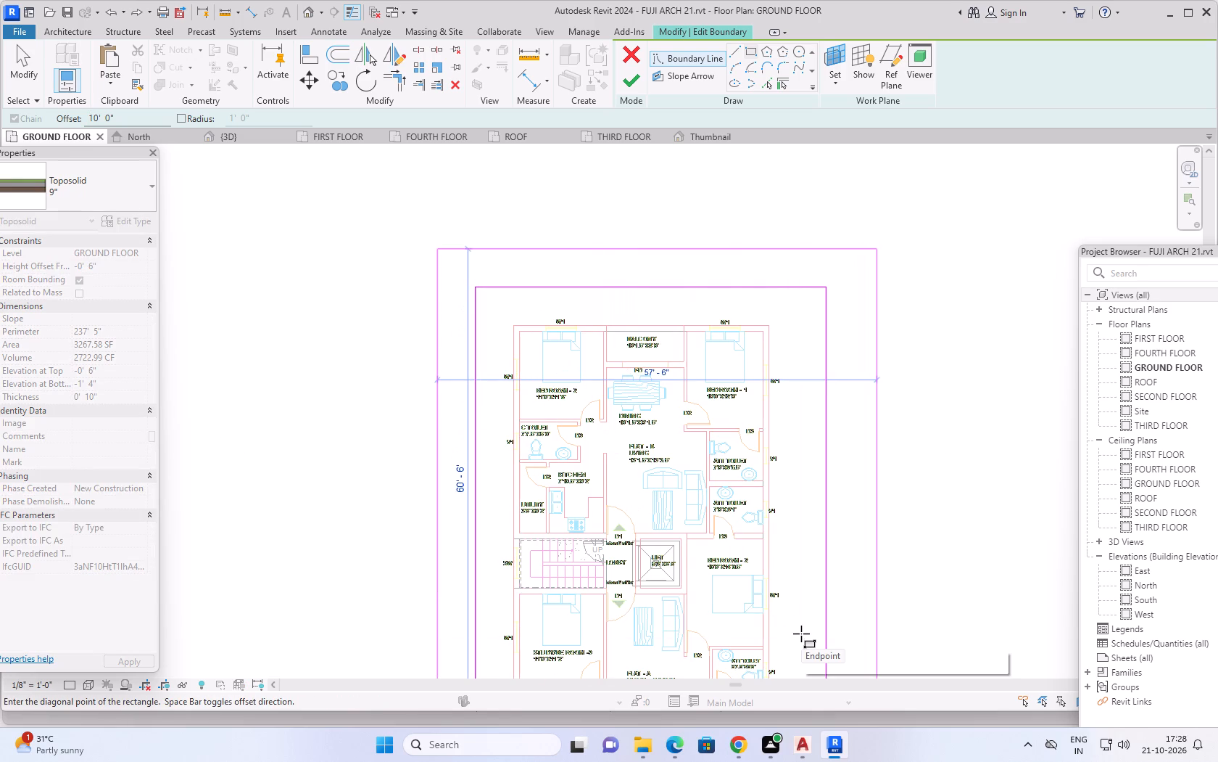
scroll(627, 525, "down", 6)
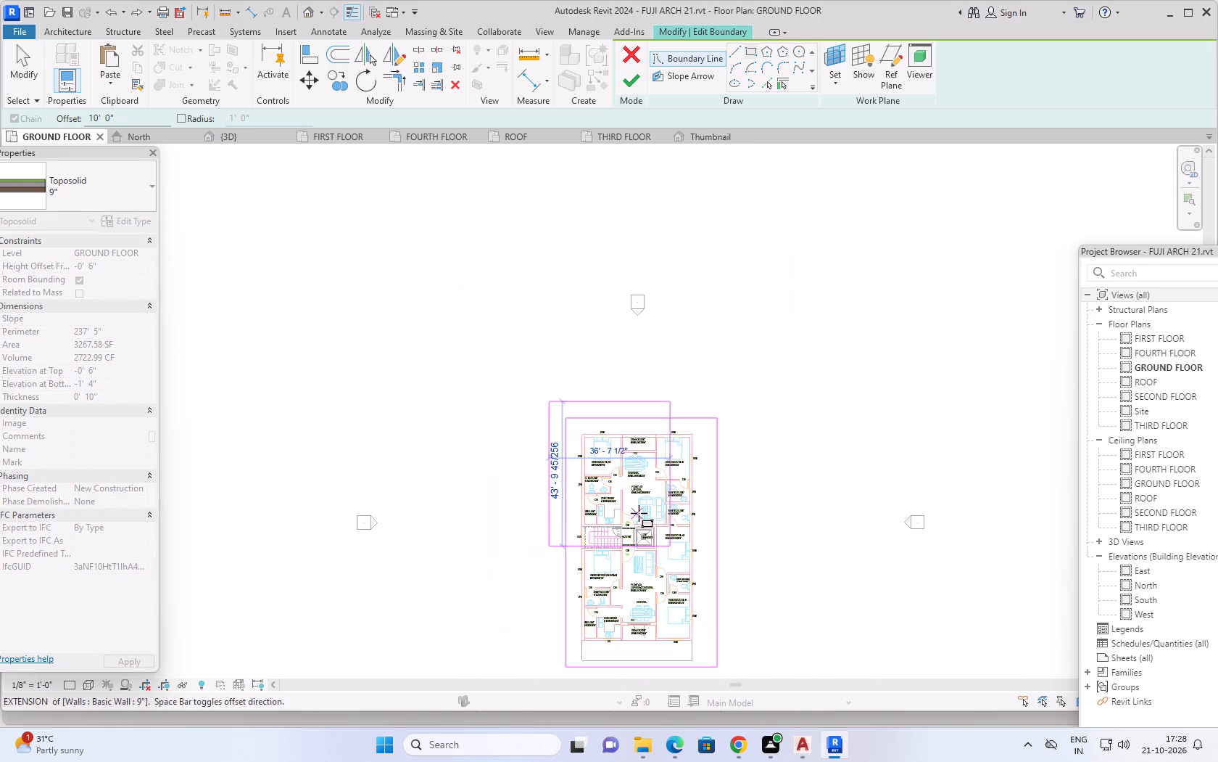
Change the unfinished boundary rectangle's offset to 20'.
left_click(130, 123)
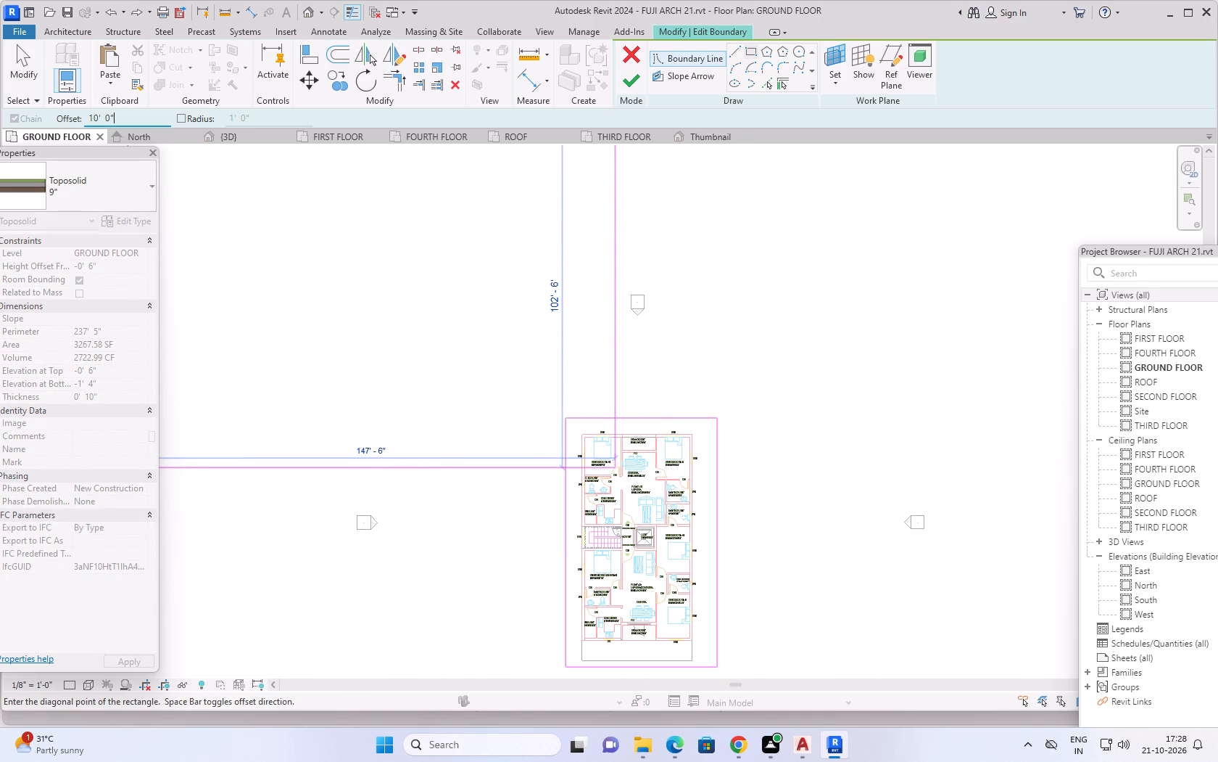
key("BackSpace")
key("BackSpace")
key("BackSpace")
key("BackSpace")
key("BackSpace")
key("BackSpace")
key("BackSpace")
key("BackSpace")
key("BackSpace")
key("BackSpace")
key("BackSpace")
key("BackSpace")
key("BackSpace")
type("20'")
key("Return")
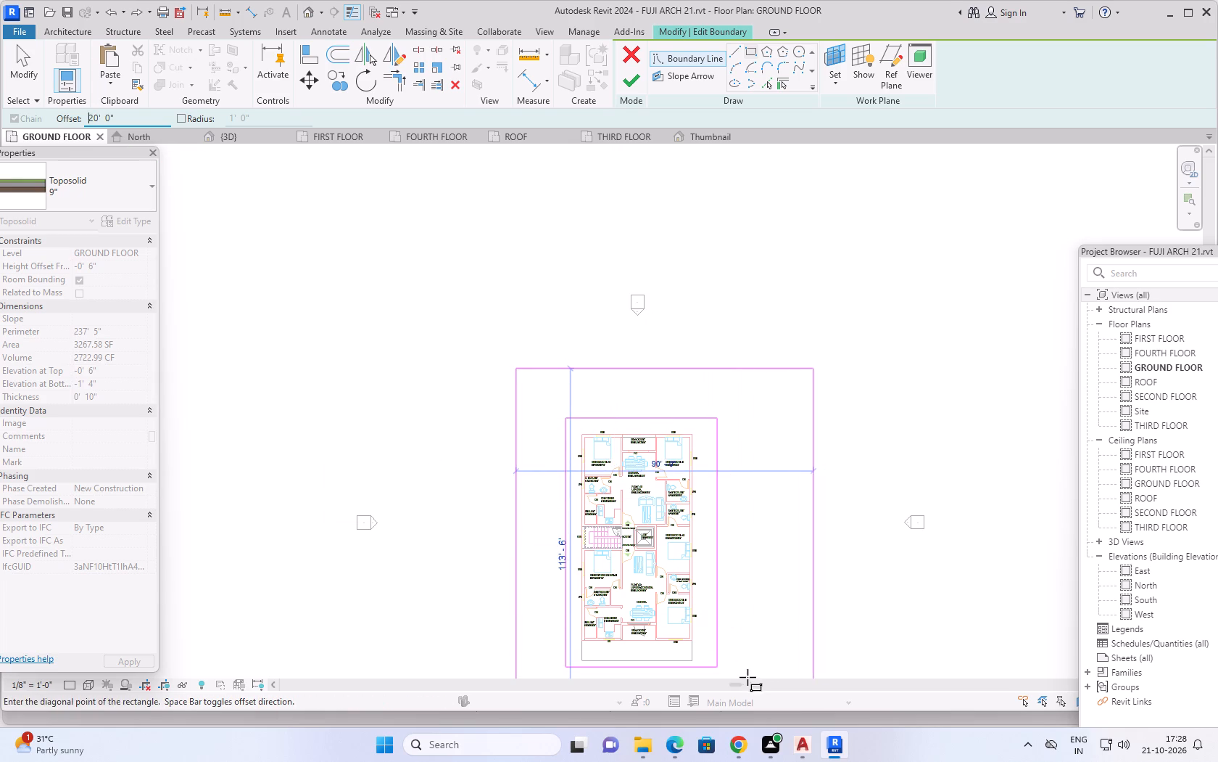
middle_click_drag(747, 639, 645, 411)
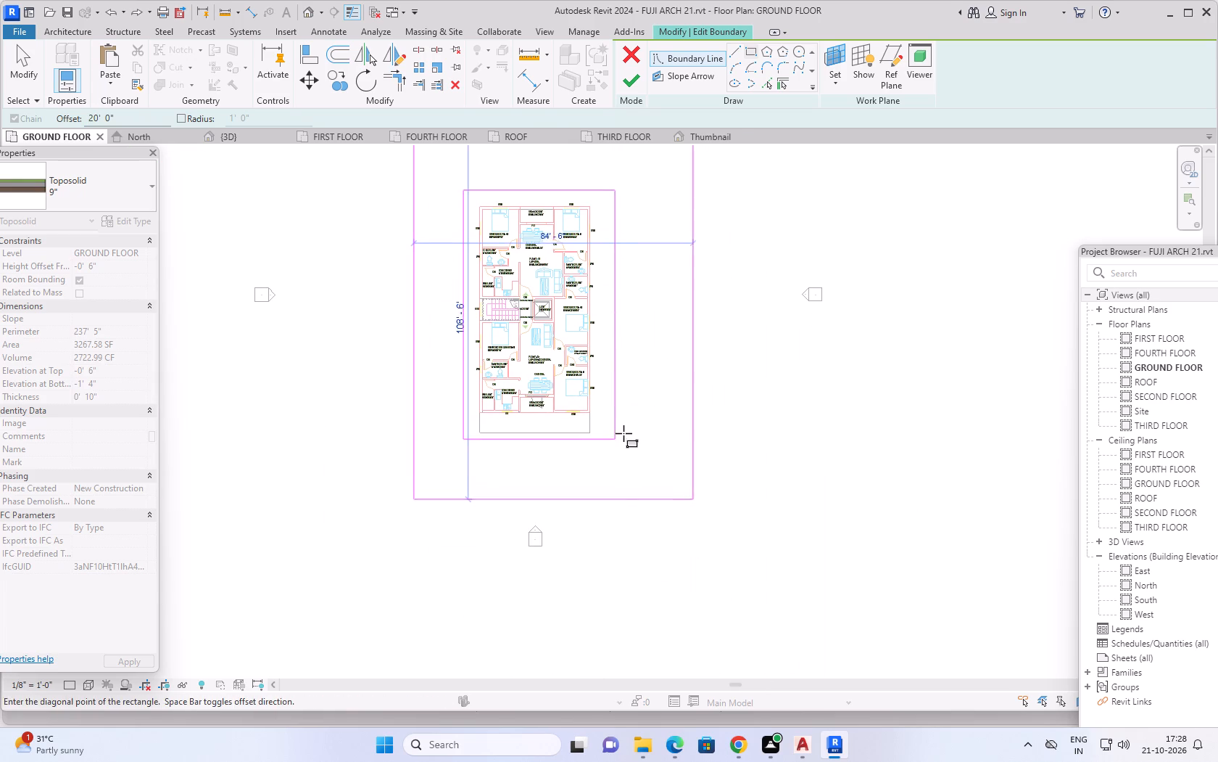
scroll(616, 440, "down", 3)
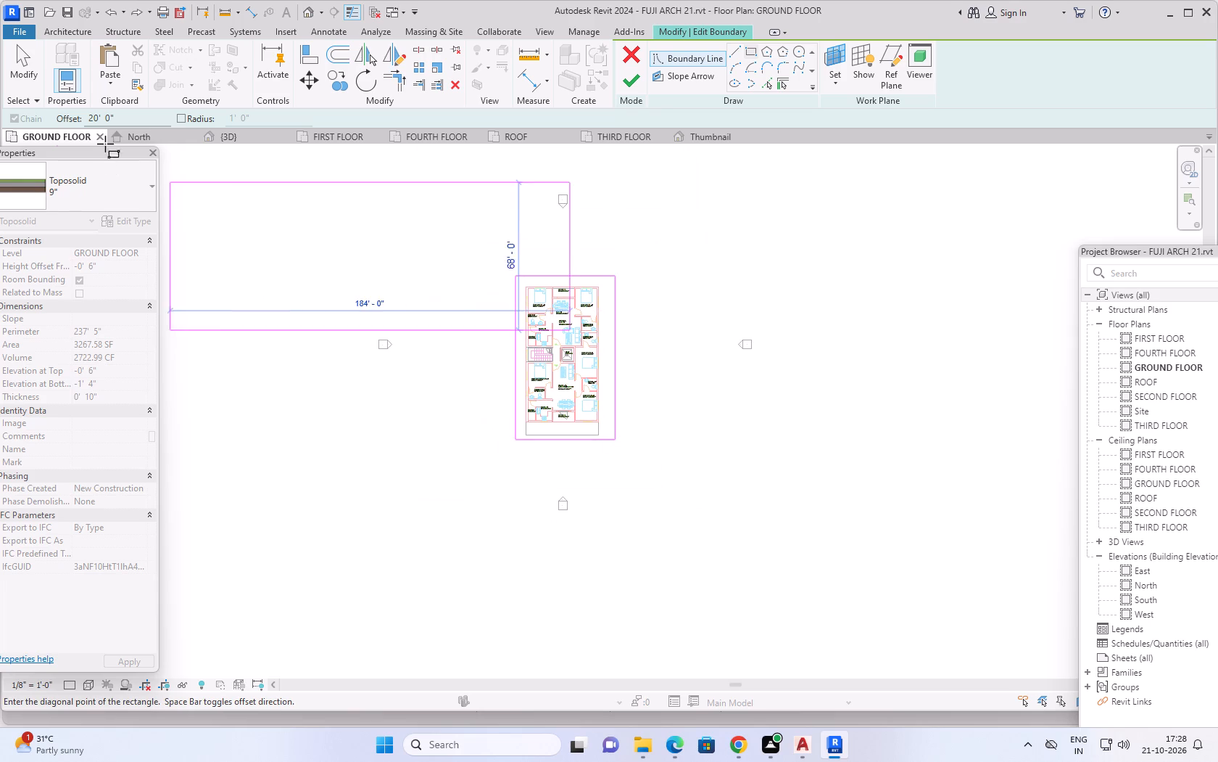
Set the rectangle's offset to 25' and complete it at the old toposolid boundary's lower-right corner.
left_click(130, 118)
key("BackSpace")
key("BackSpace")
key("BackSpace")
key("BackSpace")
key("BackSpace")
key("BackSpace")
key("BackSpace")
key("BackSpace")
key("BackSpace")
key("BackSpace")
key("BackSpace")
key("BackSpace")
key("BackSpace")
key("BackSpace")
key("BackSpace")
key("BackSpace")
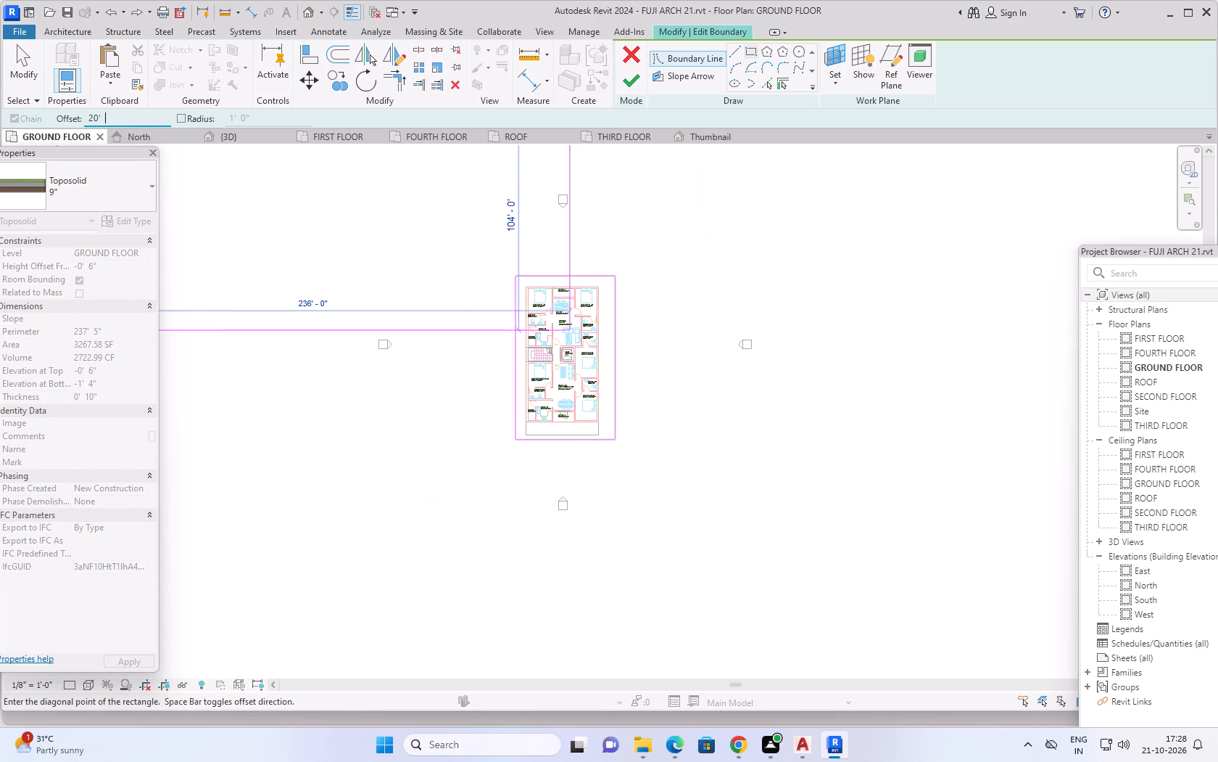
type("25'")
key("Return")
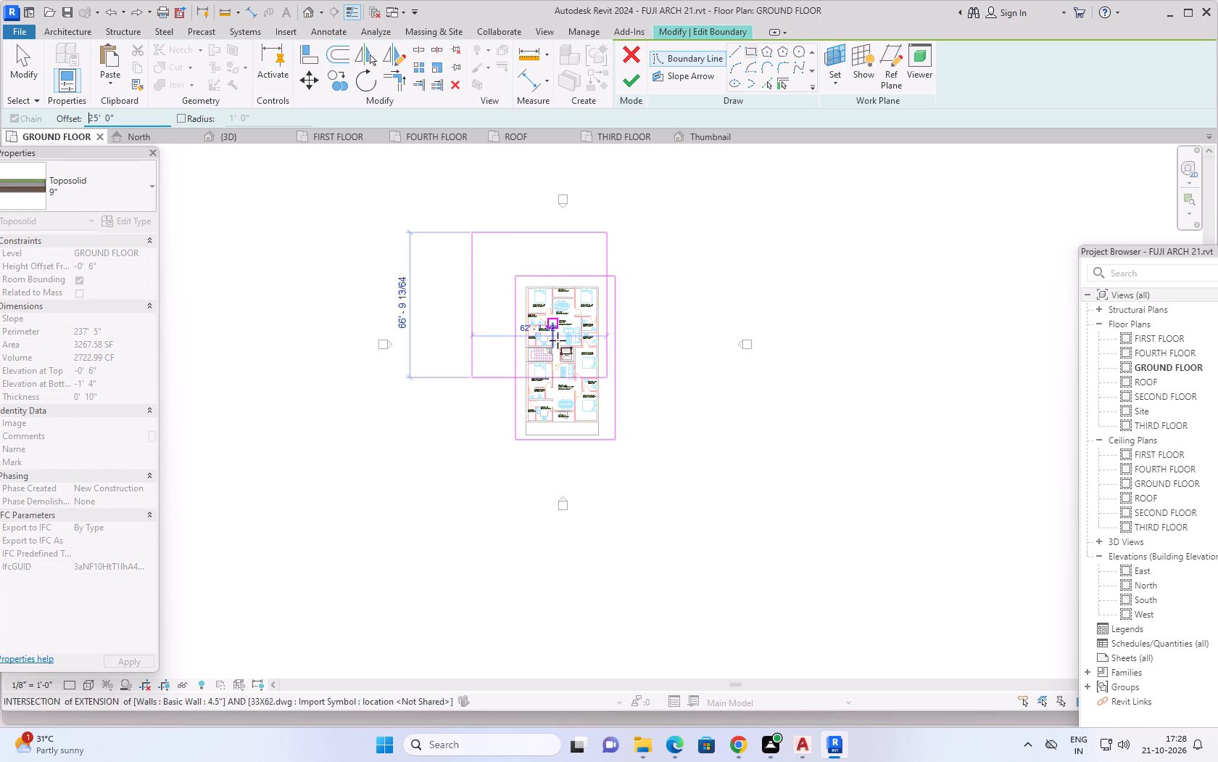
left_click(613, 436)
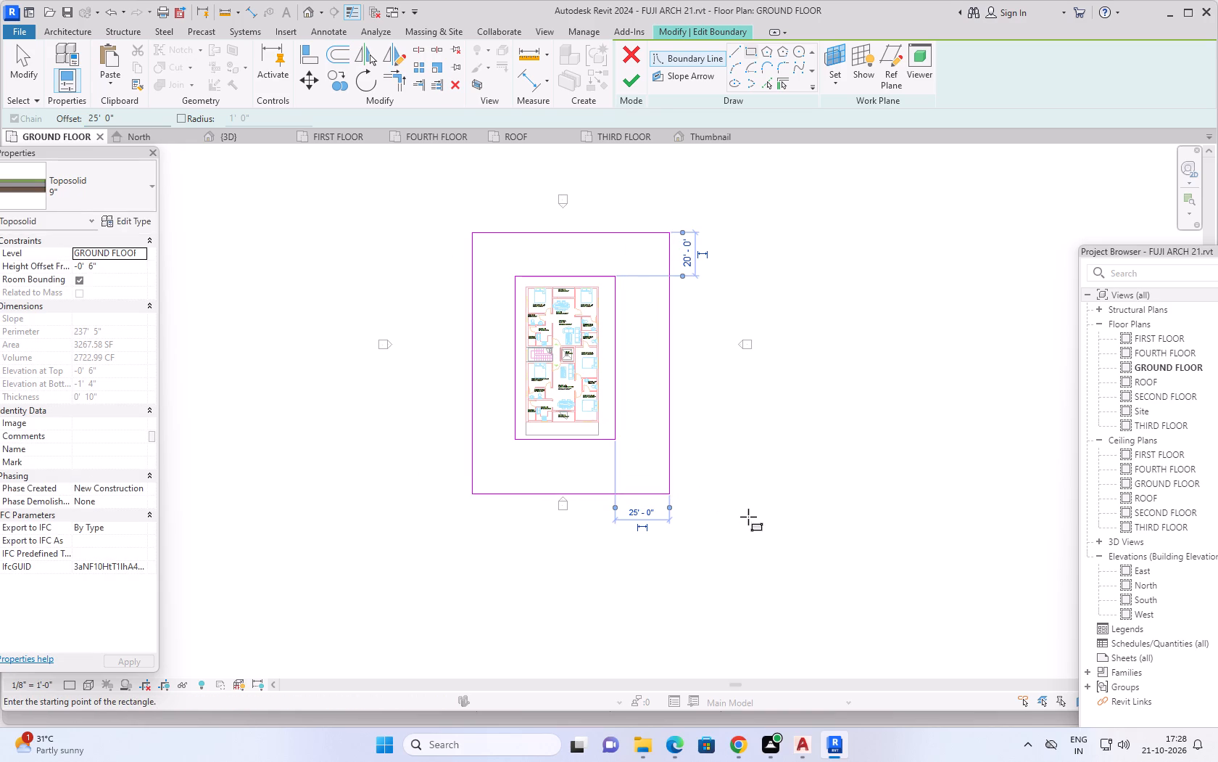
key("Escape")
key("Escape")
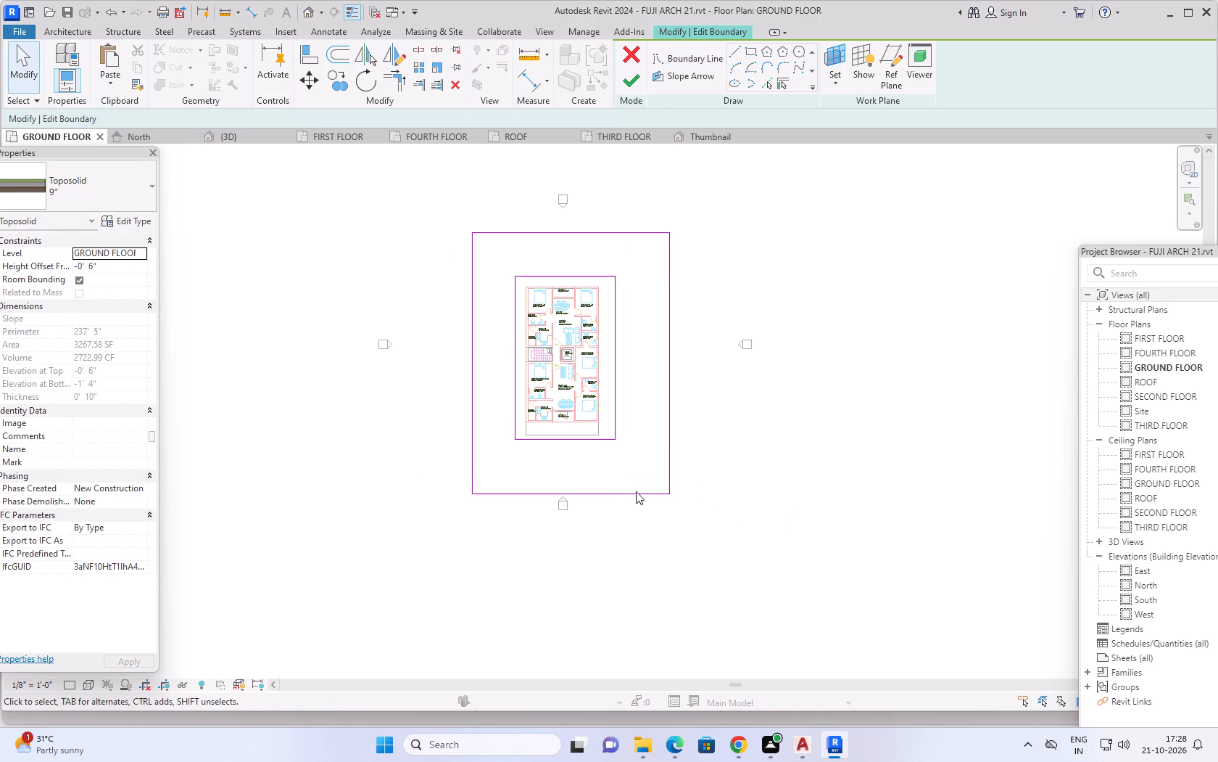
Delete all four lines of the old inner toposolid boundary, leaving only the new outer rectangle.
left_click(593, 441)
key("Delete")
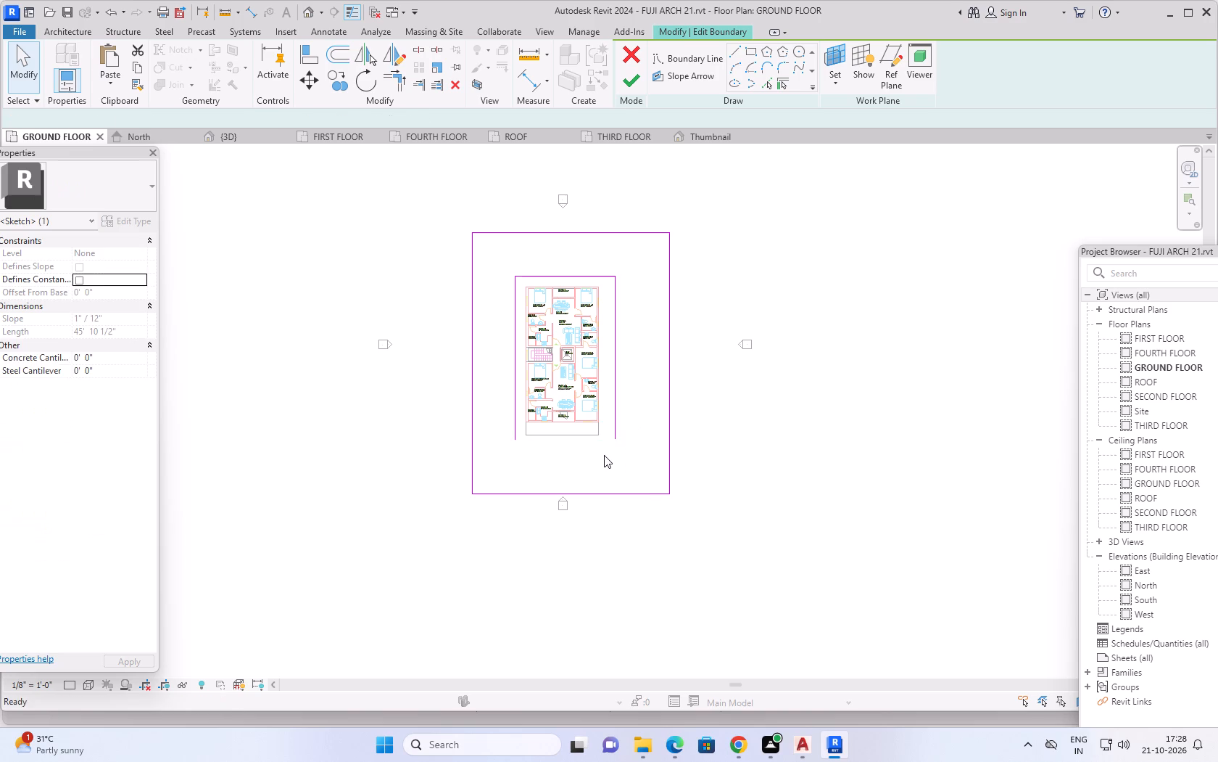
left_click(614, 392)
key("Delete")
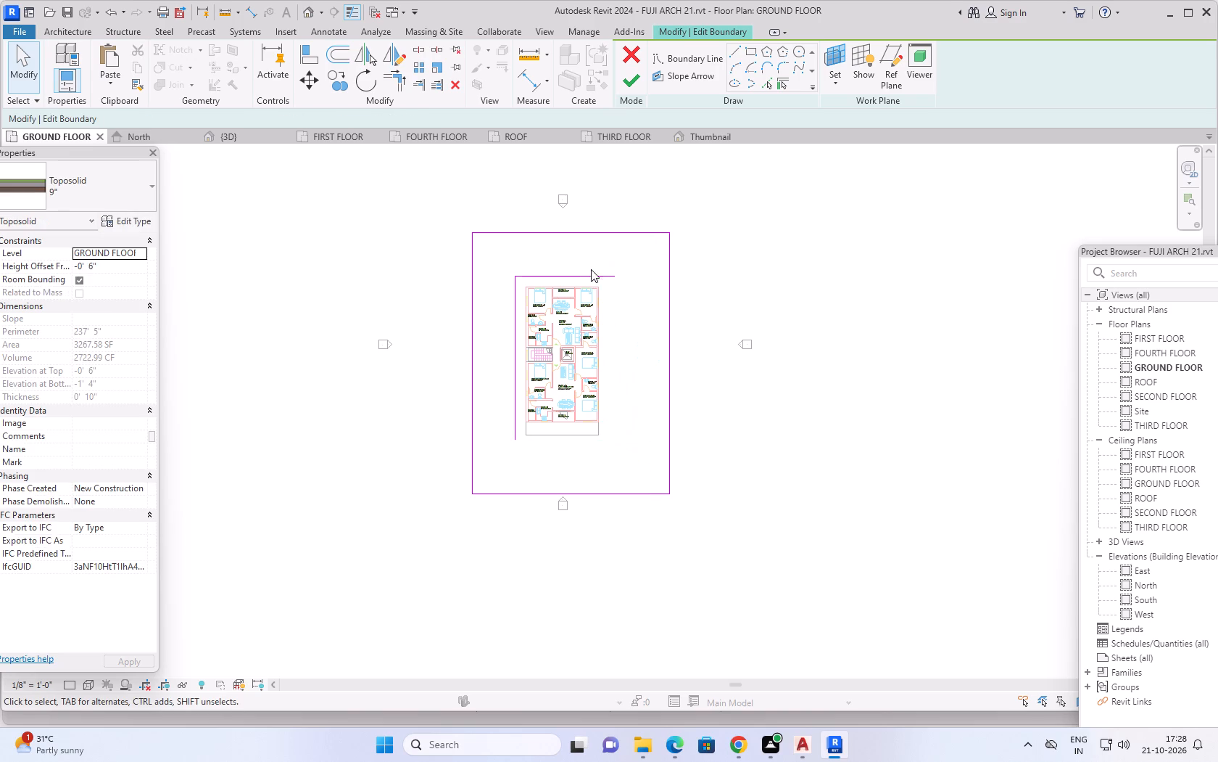
left_click(591, 275)
key("Delete")
left_click(518, 321)
key("Delete")
Duplicate the toposolid's 9" type as 8", review its layer structure, and apply the new type.
left_click(128, 222)
left_click(945, 245)
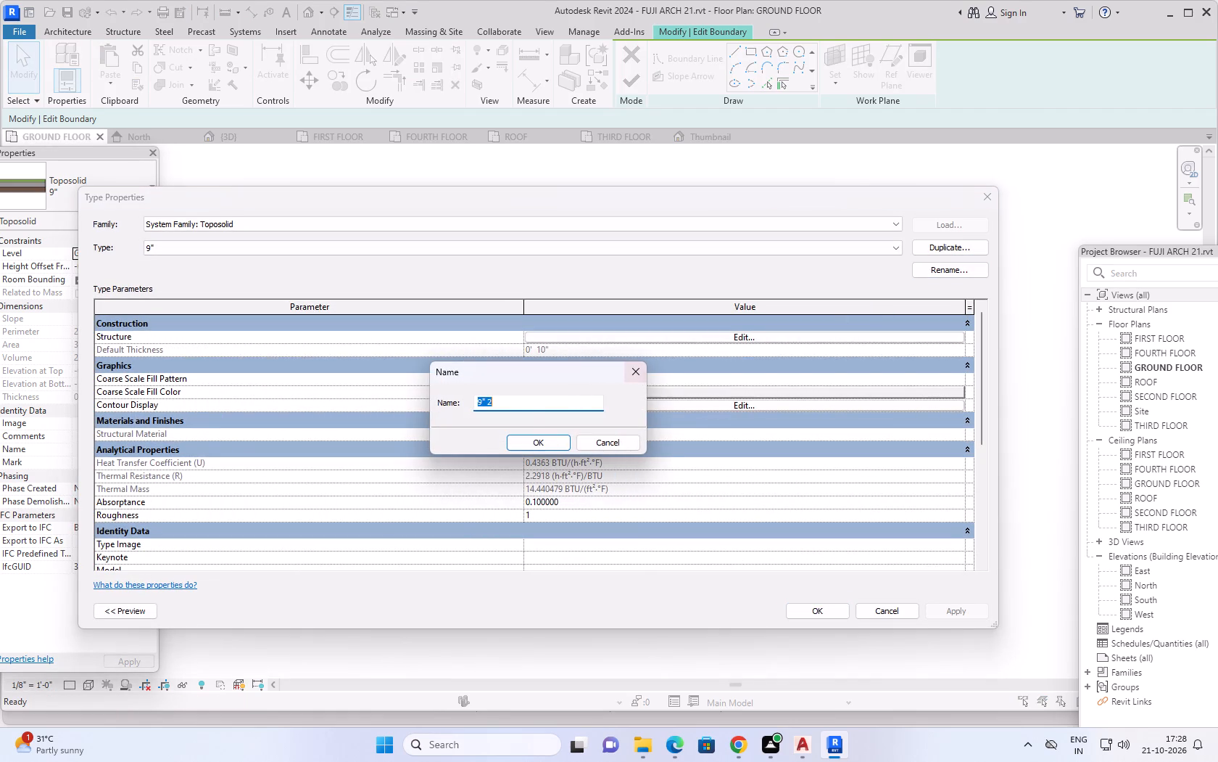
type("8\"")
key("Return")
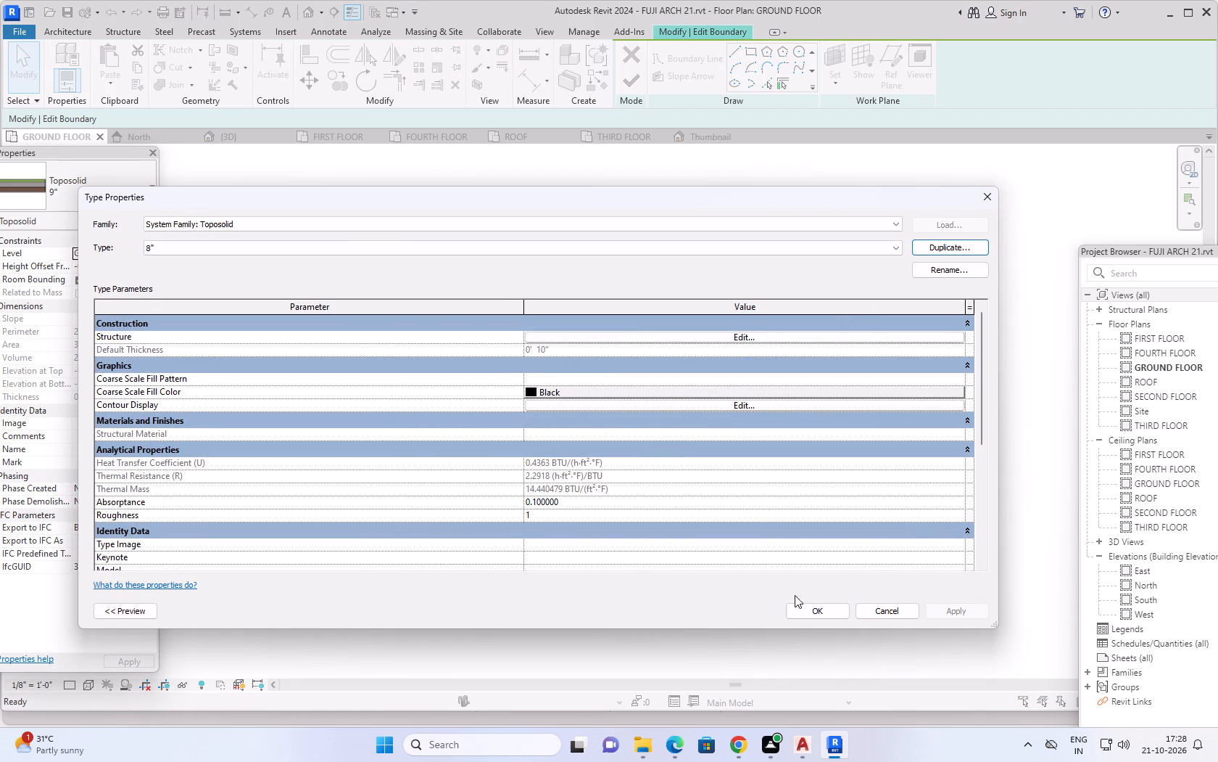
scroll(578, 443, "down", 1)
scroll(625, 398, "up", 4)
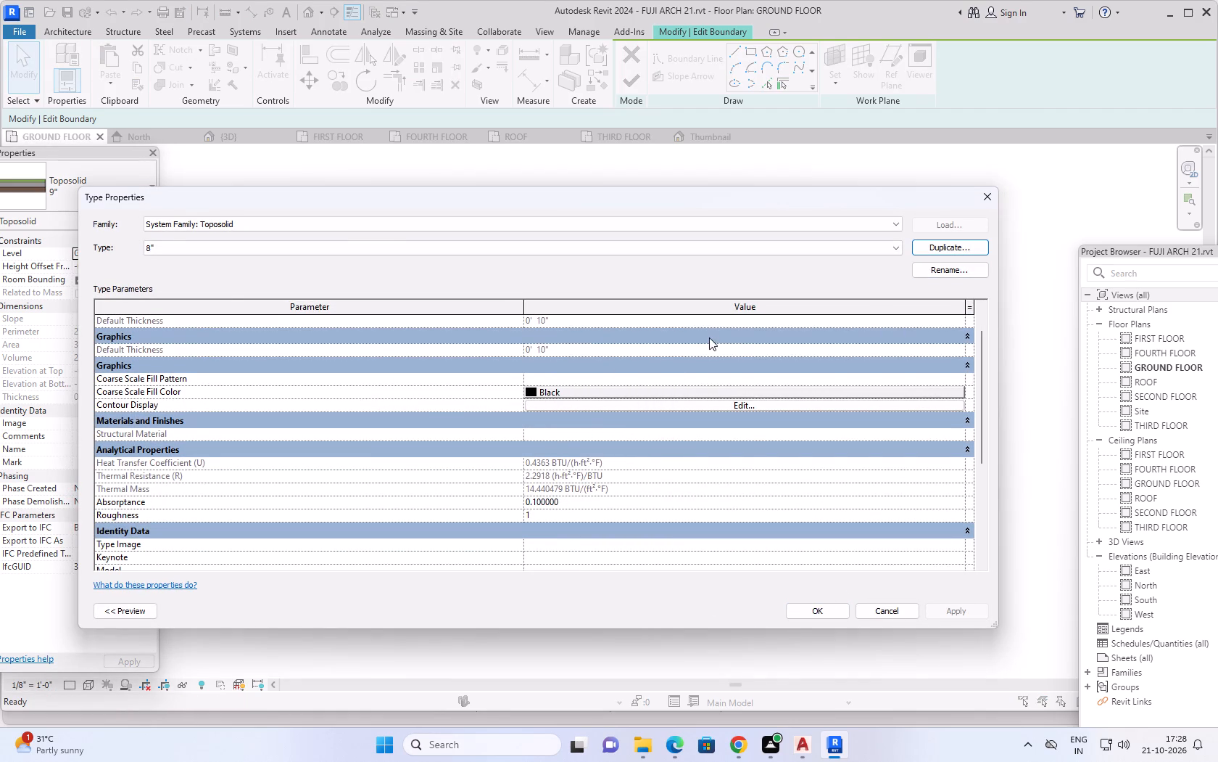
left_click(710, 337)
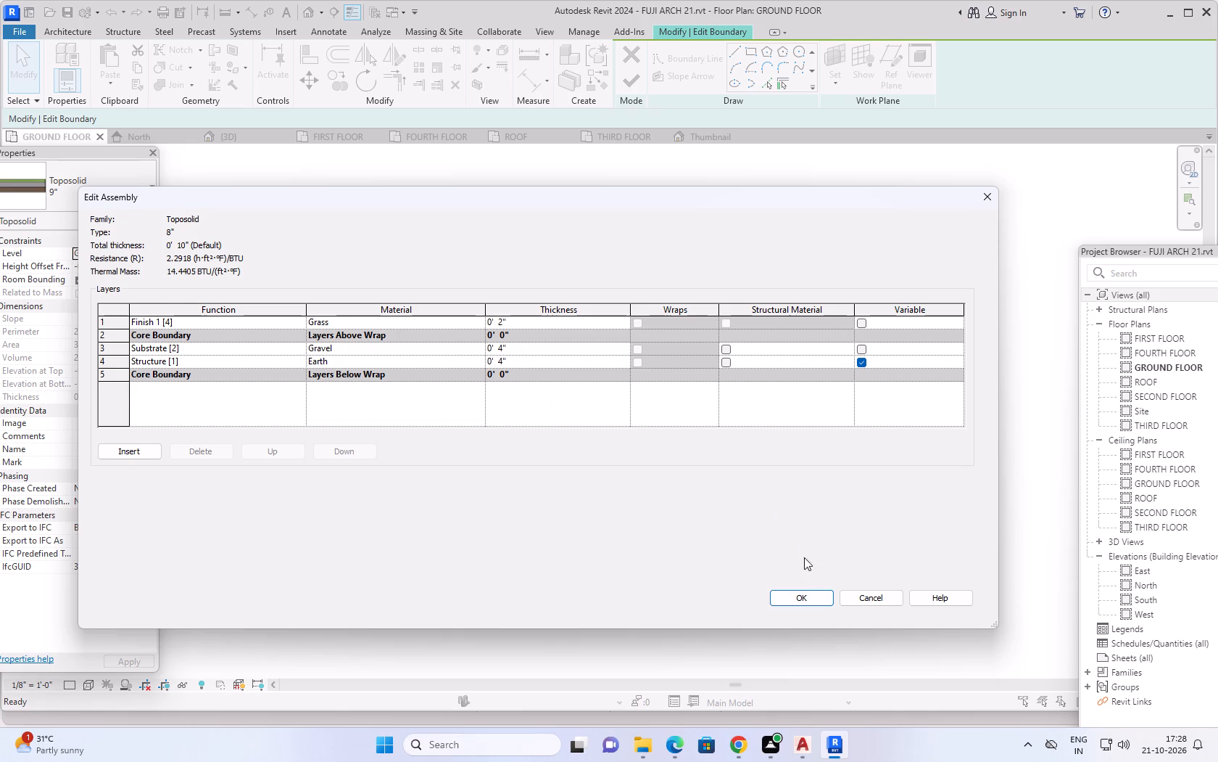
left_click(806, 594)
scroll(854, 534, "down", 4)
left_click(948, 615)
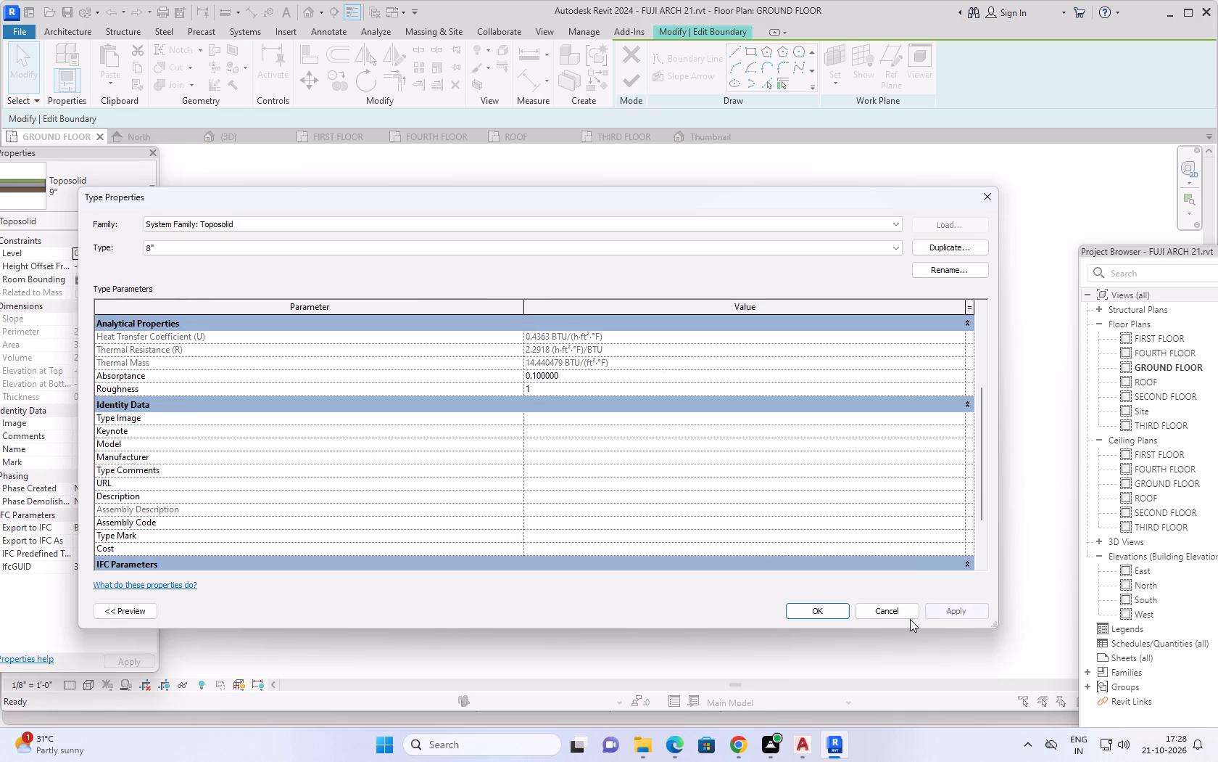
left_click(816, 610)
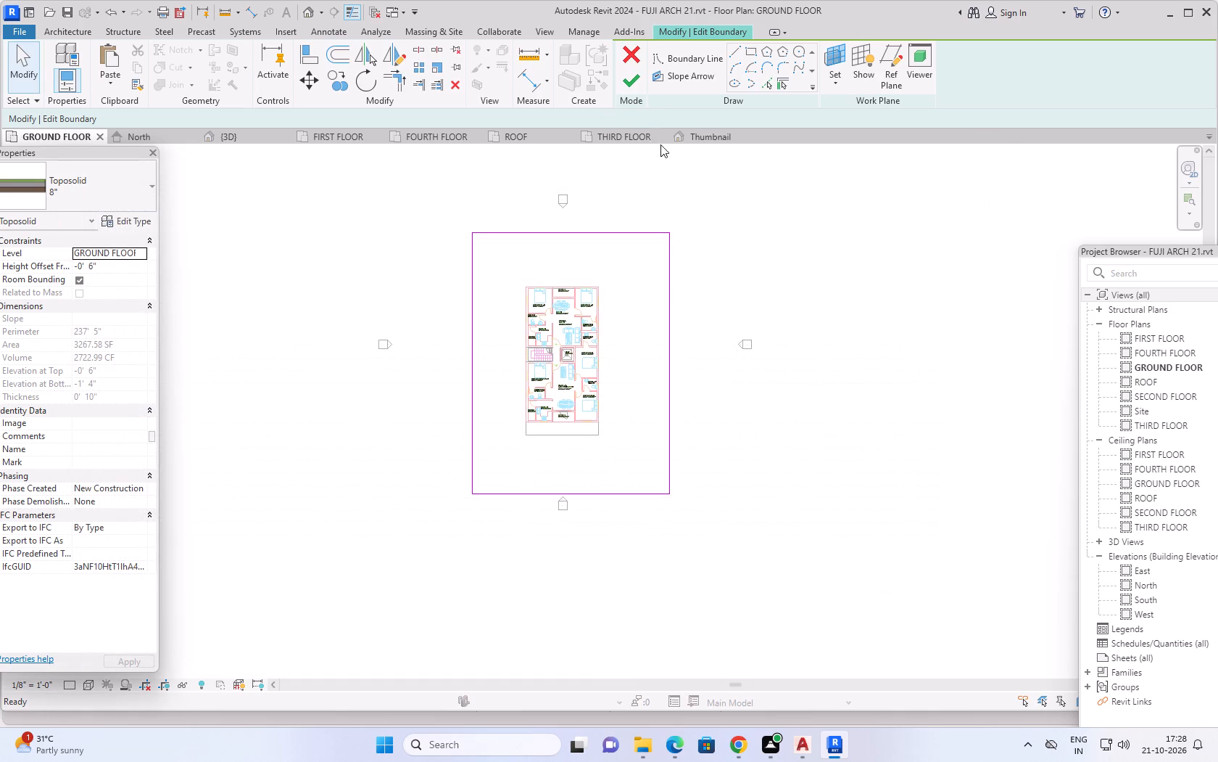
Finish the boundary edit so the toposolid takes the enlarged rectangular outline.
left_click(629, 74)
scroll(674, 442, "down", 1)
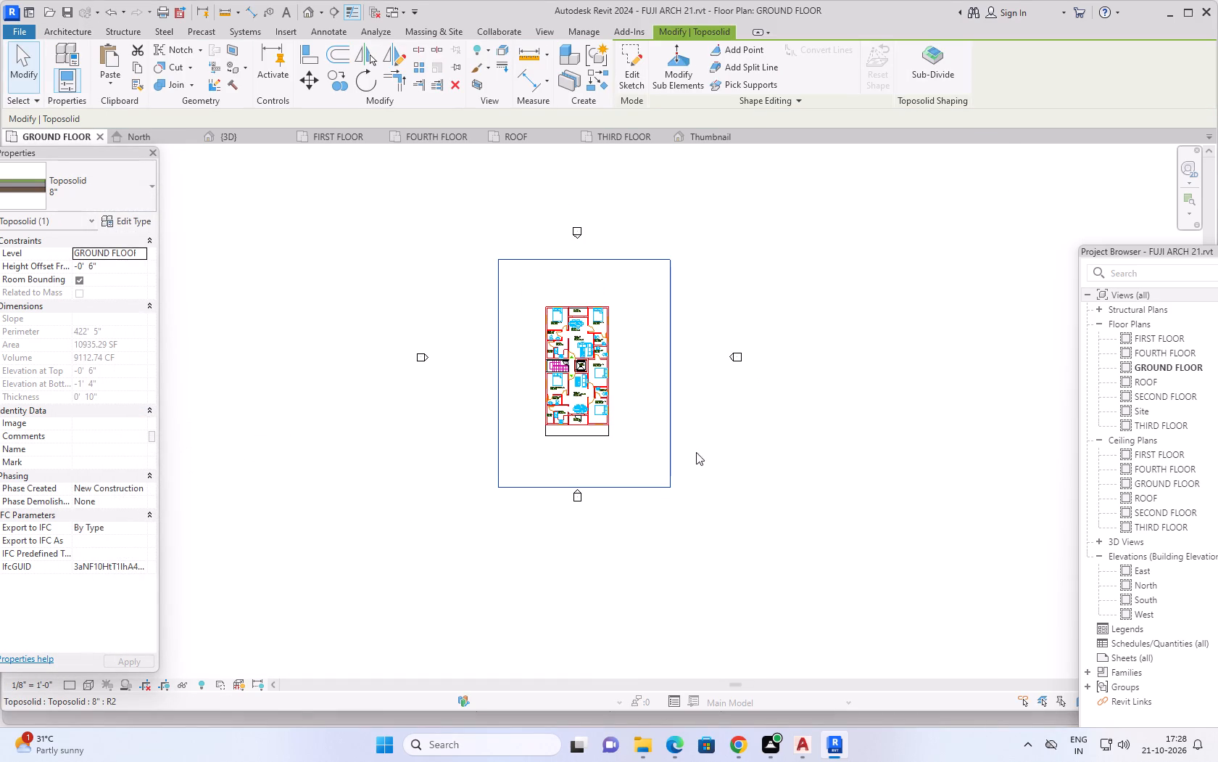
middle_click_drag(695, 436, 622, 420)
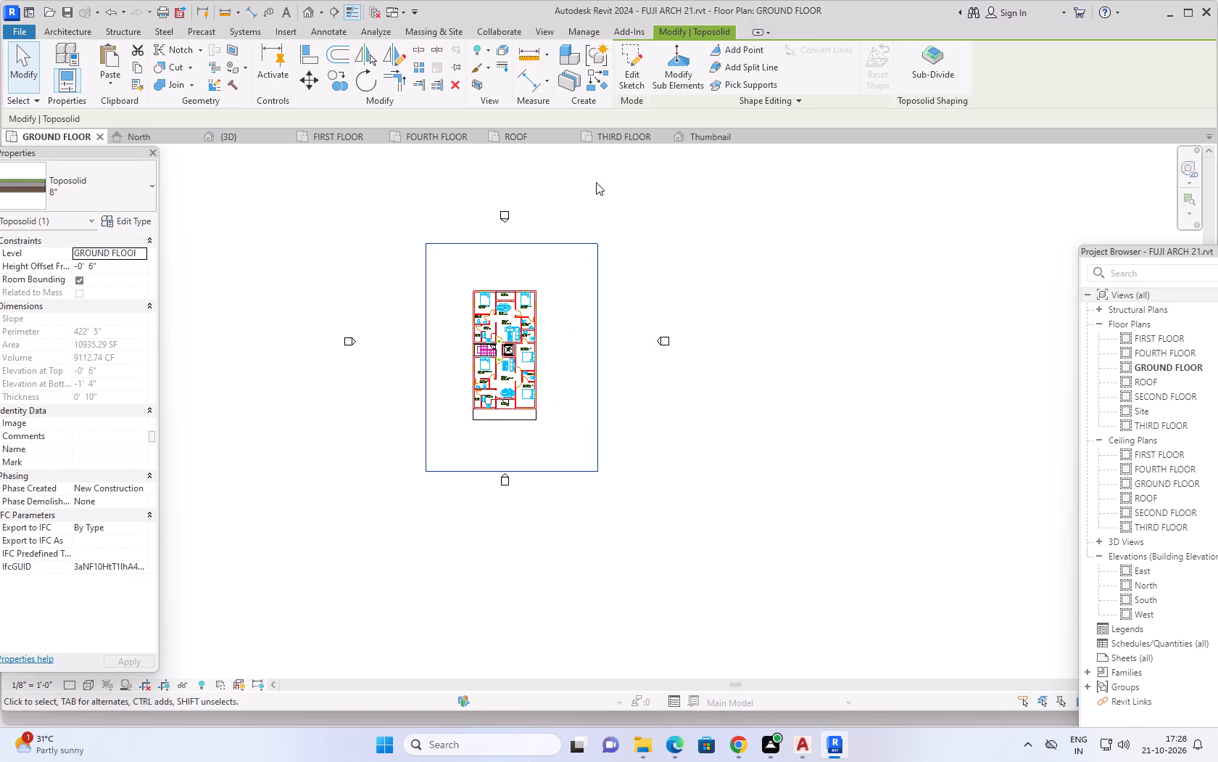
middle_click_drag(592, 194, 576, 237)
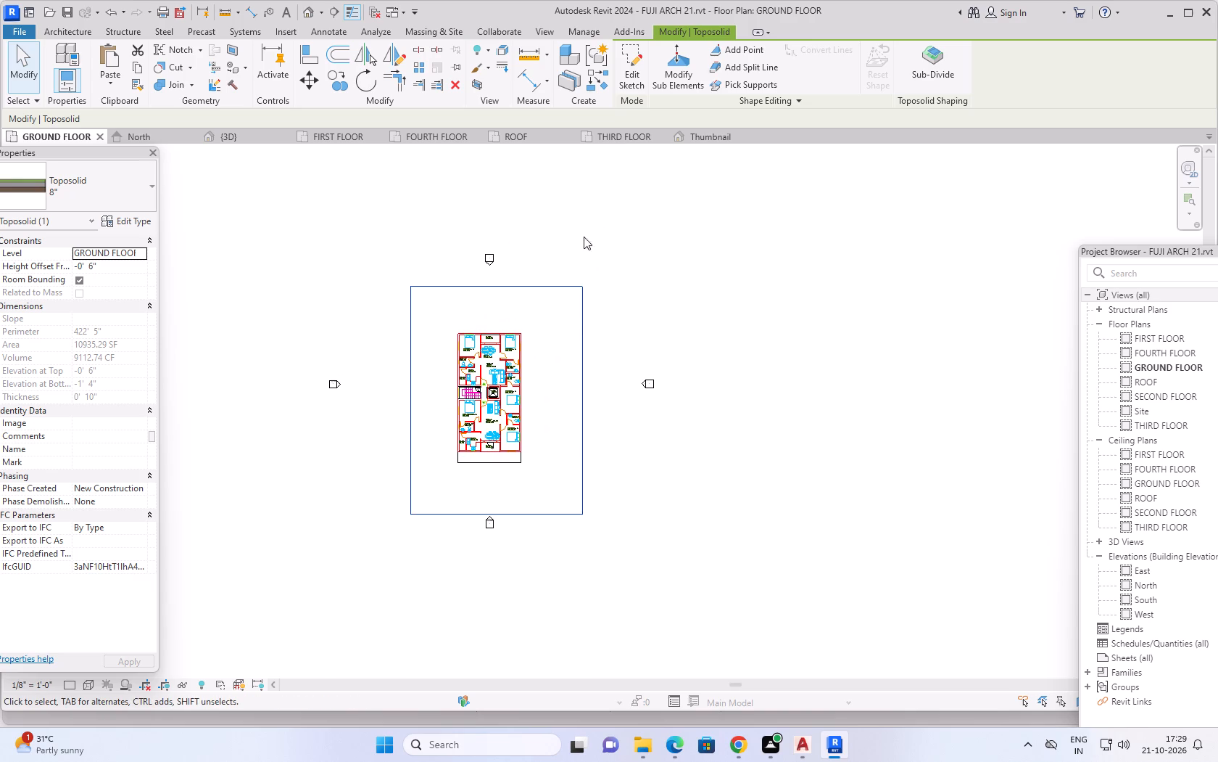
Examine the enlarged toposolid around the building from the front and sides in the 3D view.
left_click(249, 135)
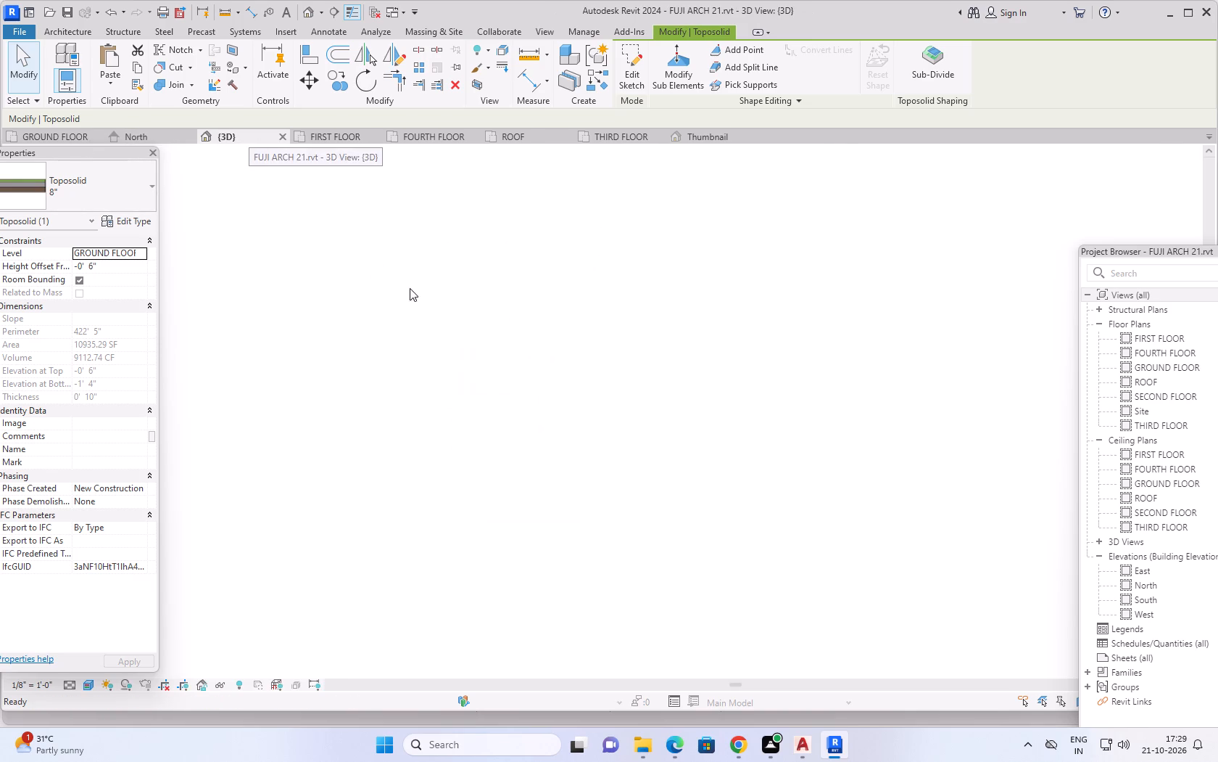
key("Escape")
key("Escape")
scroll(837, 568, "down", 1)
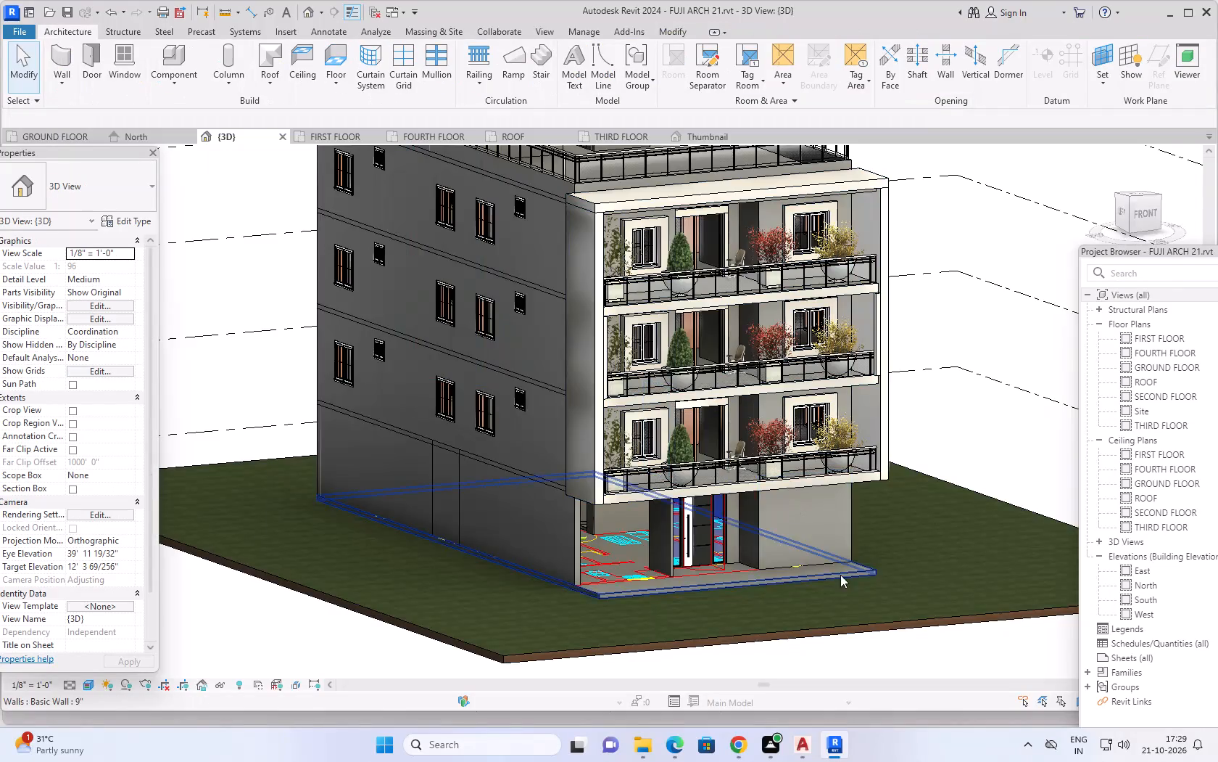
scroll(840, 575, "down", 1)
middle_click_drag(842, 587, 583, 450)
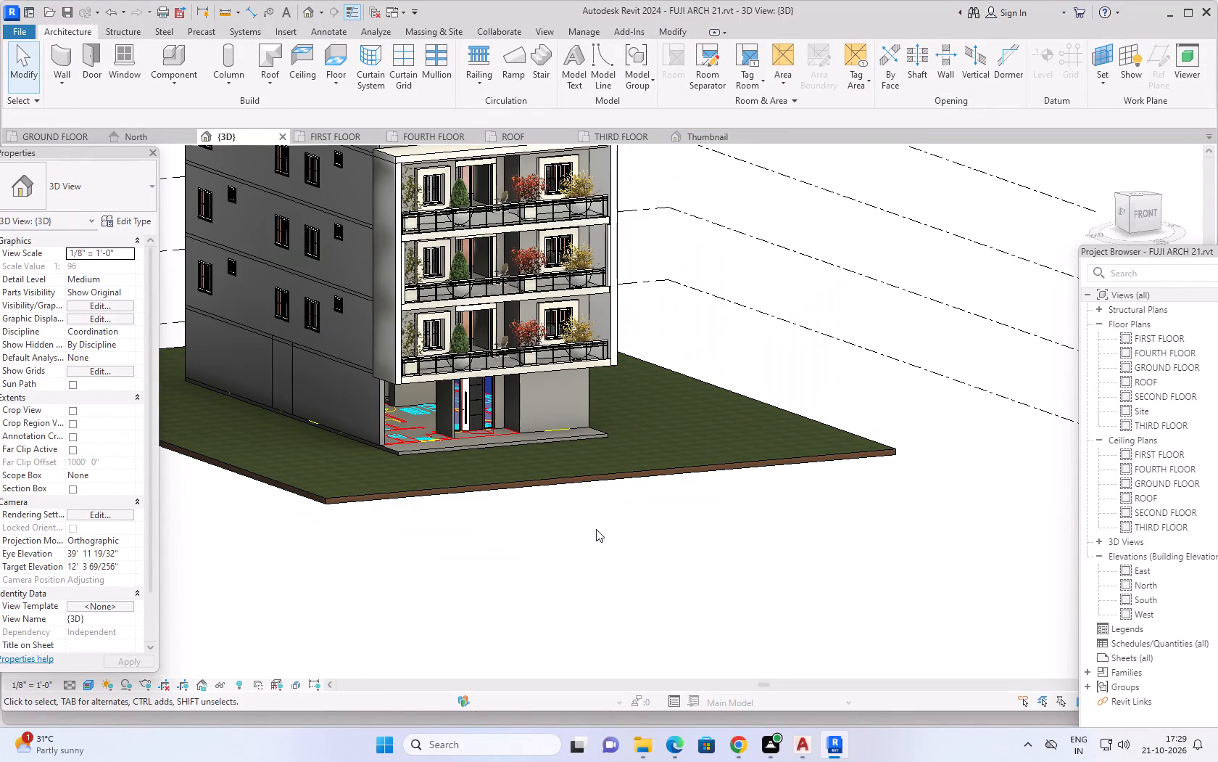
middle_click_drag(584, 530, 802, 554)
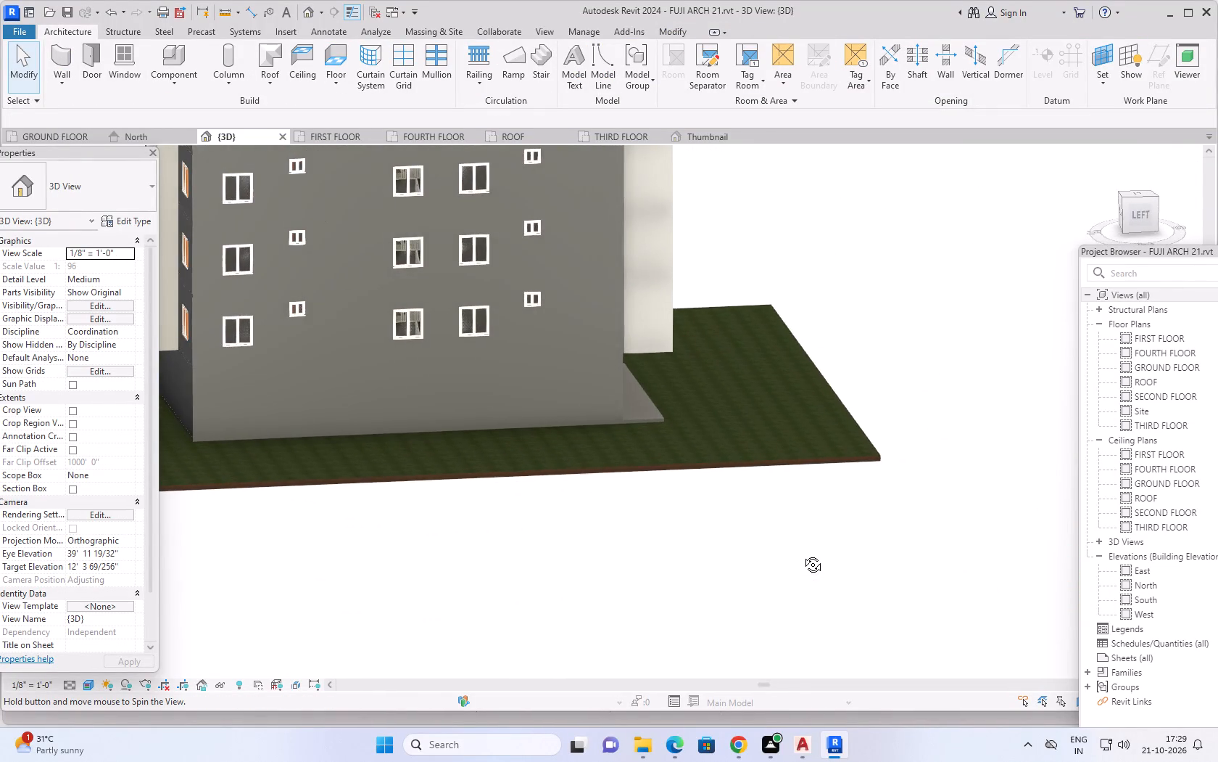
middle_click_drag(802, 554, 497, 526)
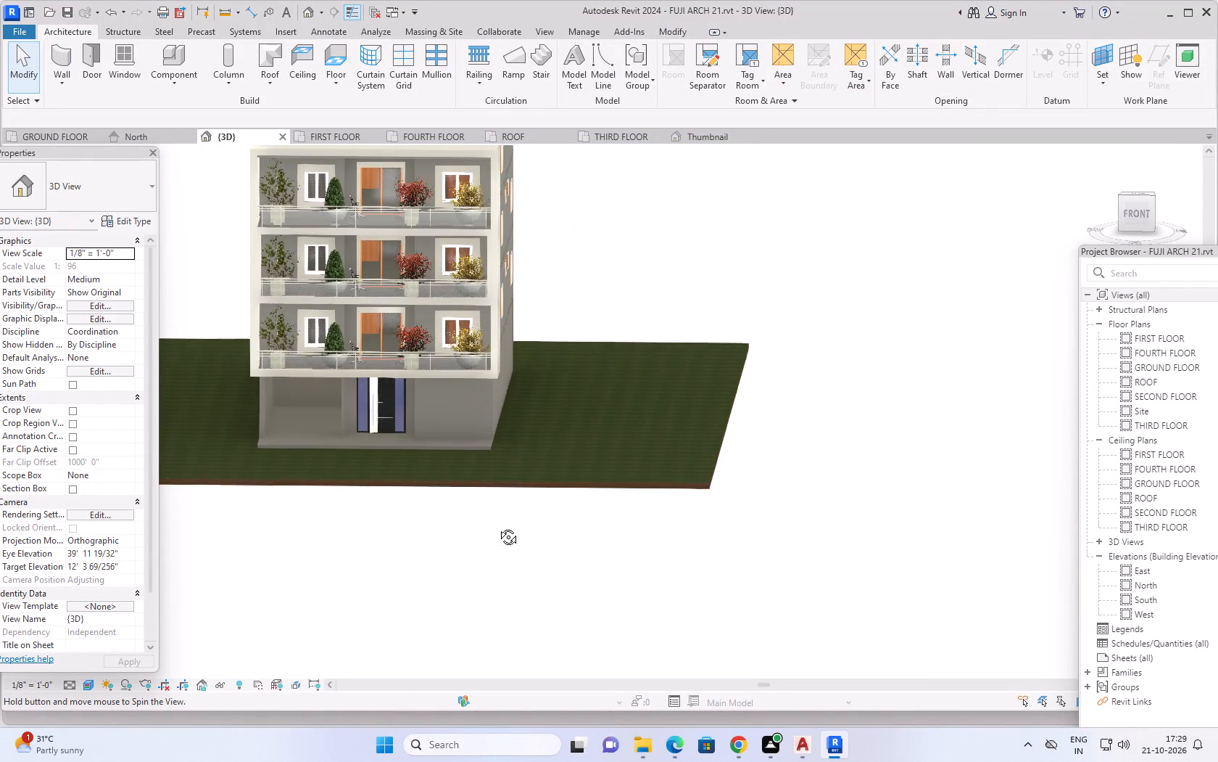
middle_click_drag(497, 526, 501, 541)
scroll(520, 541, "down", 2)
middle_click_drag(528, 542, 531, 542)
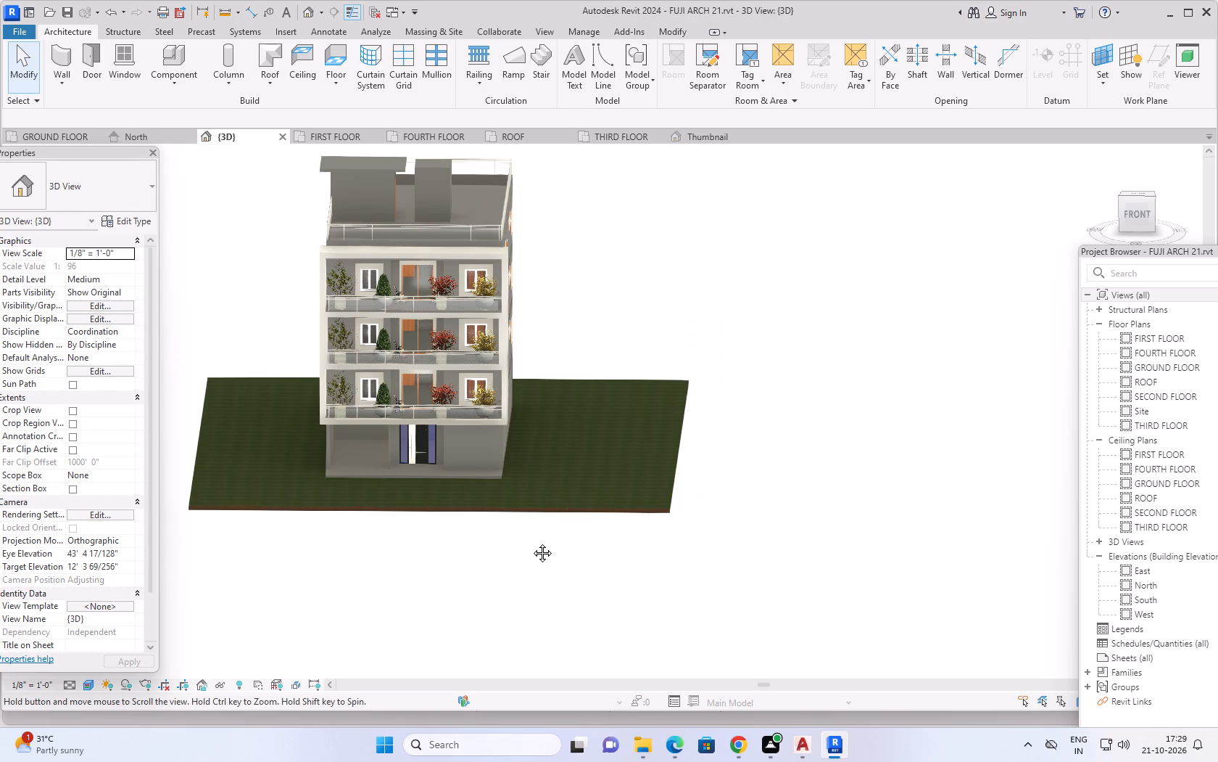
middle_click_drag(531, 542, 608, 510)
middle_click_drag(579, 529, 579, 529)
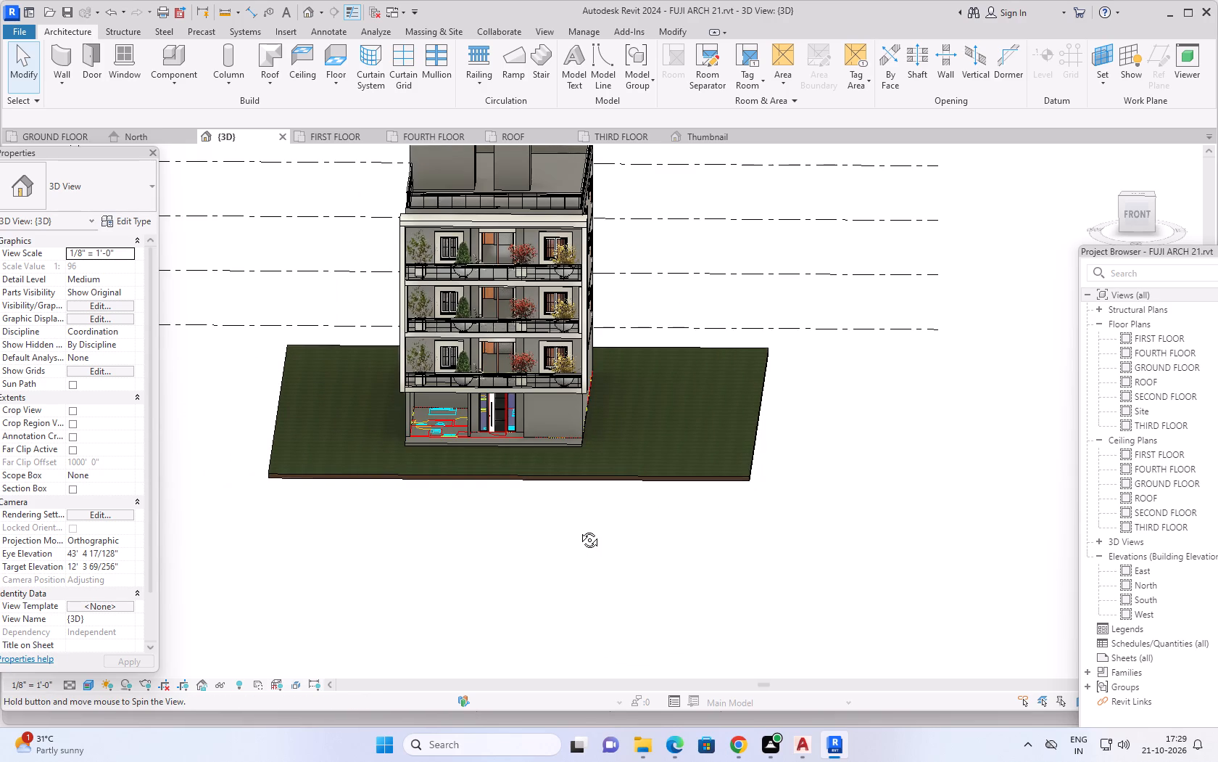
middle_click_drag(579, 529, 534, 531)
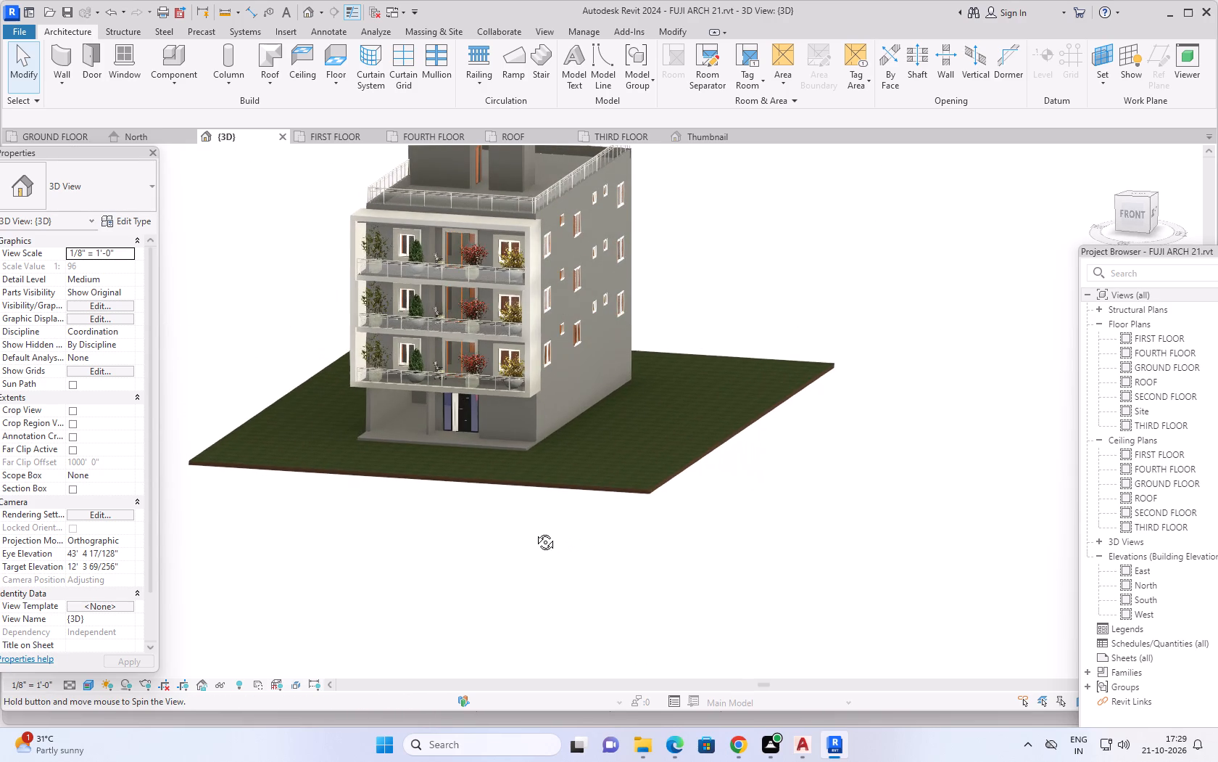
middle_click_drag(534, 531, 578, 513)
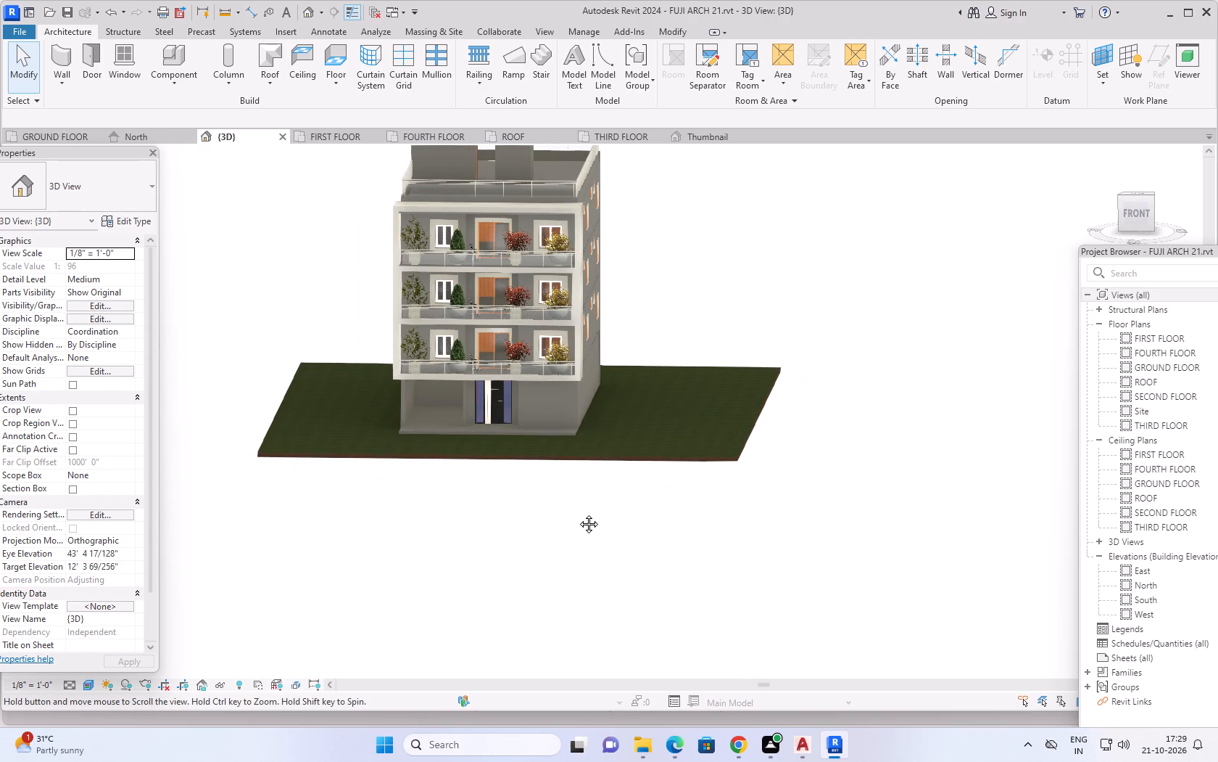
middle_click_drag(578, 513, 588, 578)
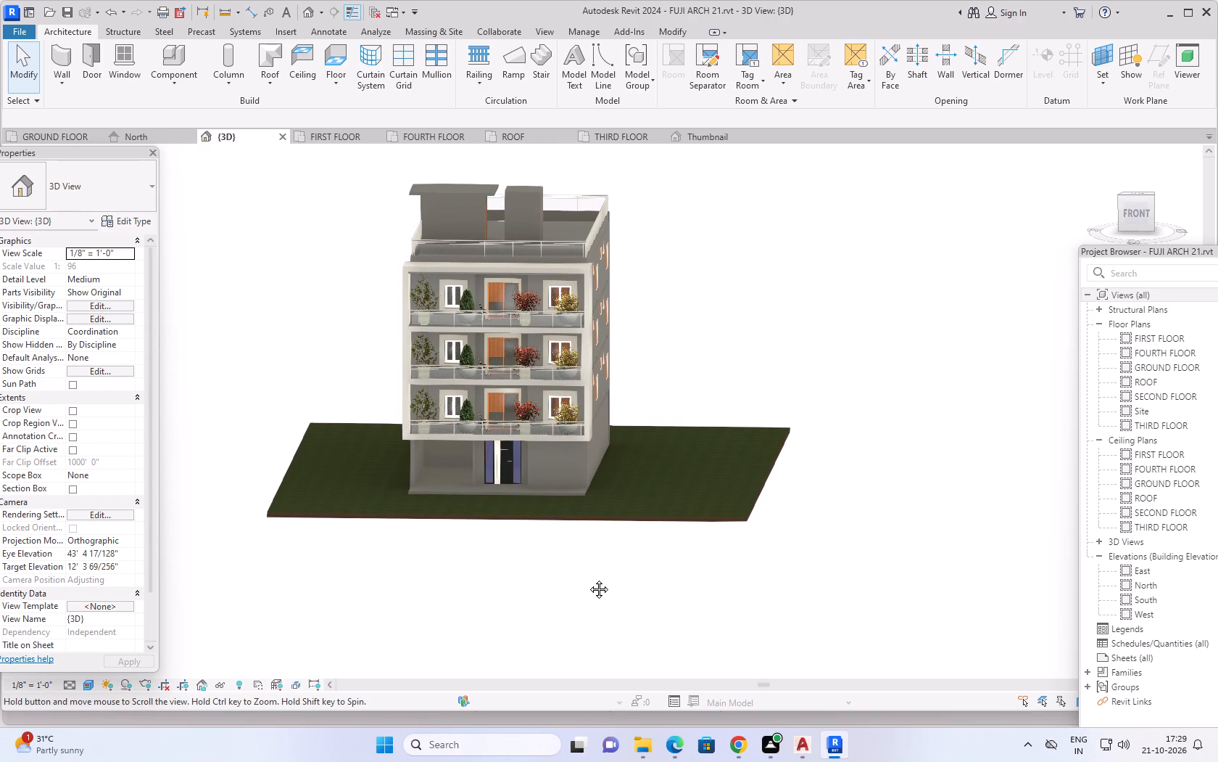
middle_click_drag(588, 578, 600, 584)
middle_click_drag(630, 576, 760, 565, "shift")
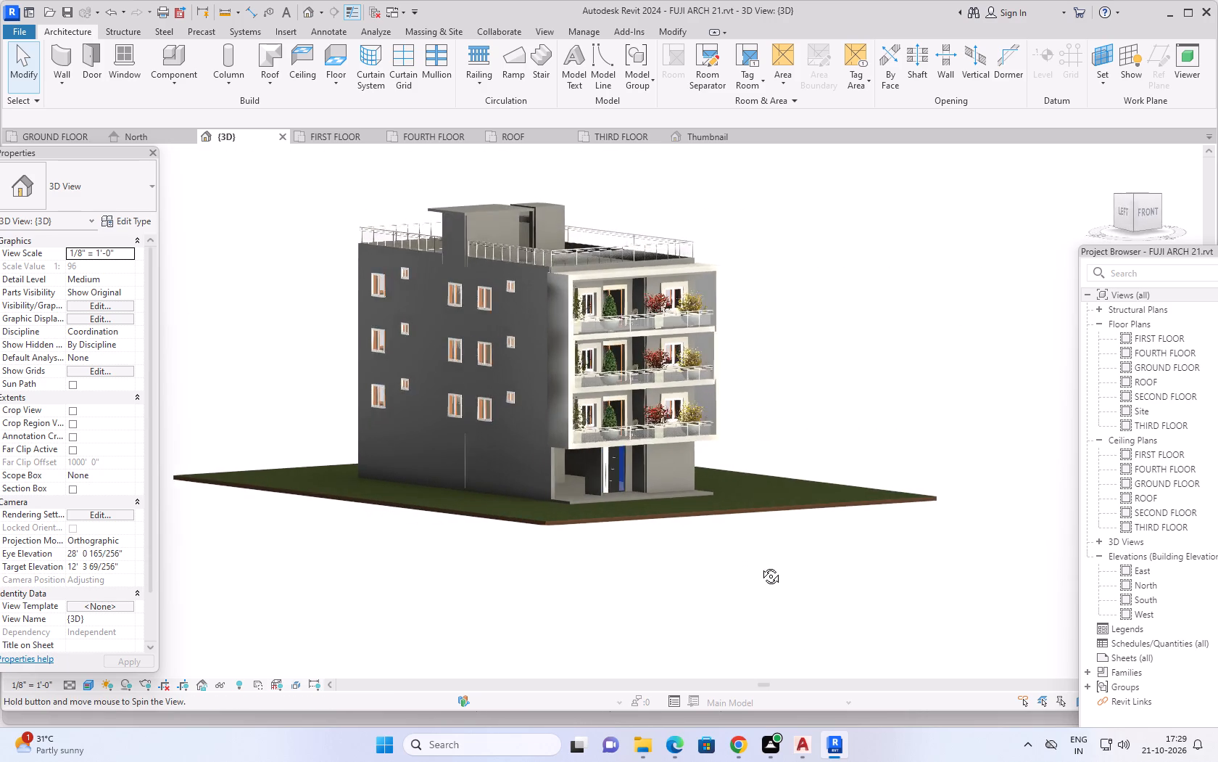
middle_click_drag(760, 565, 801, 631, "shift")
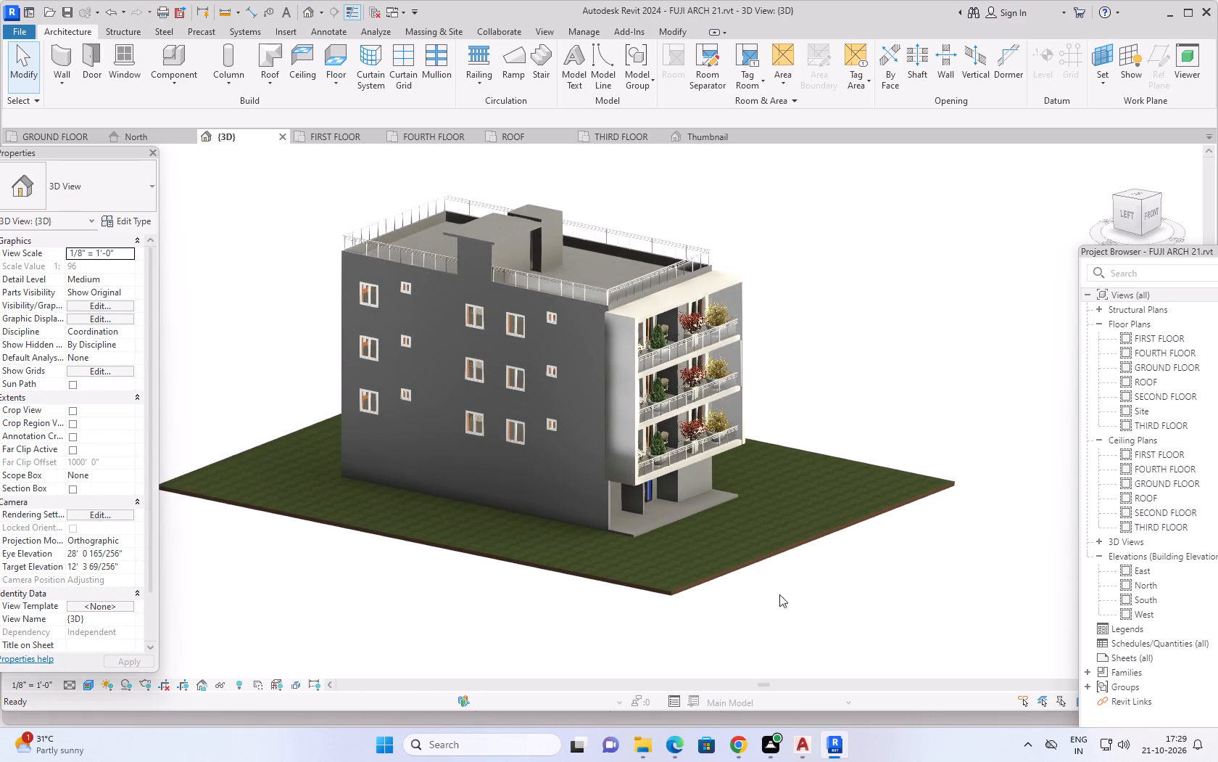
scroll(747, 523, "up", 4)
middle_click_drag(769, 468, 764, 471, "shift")
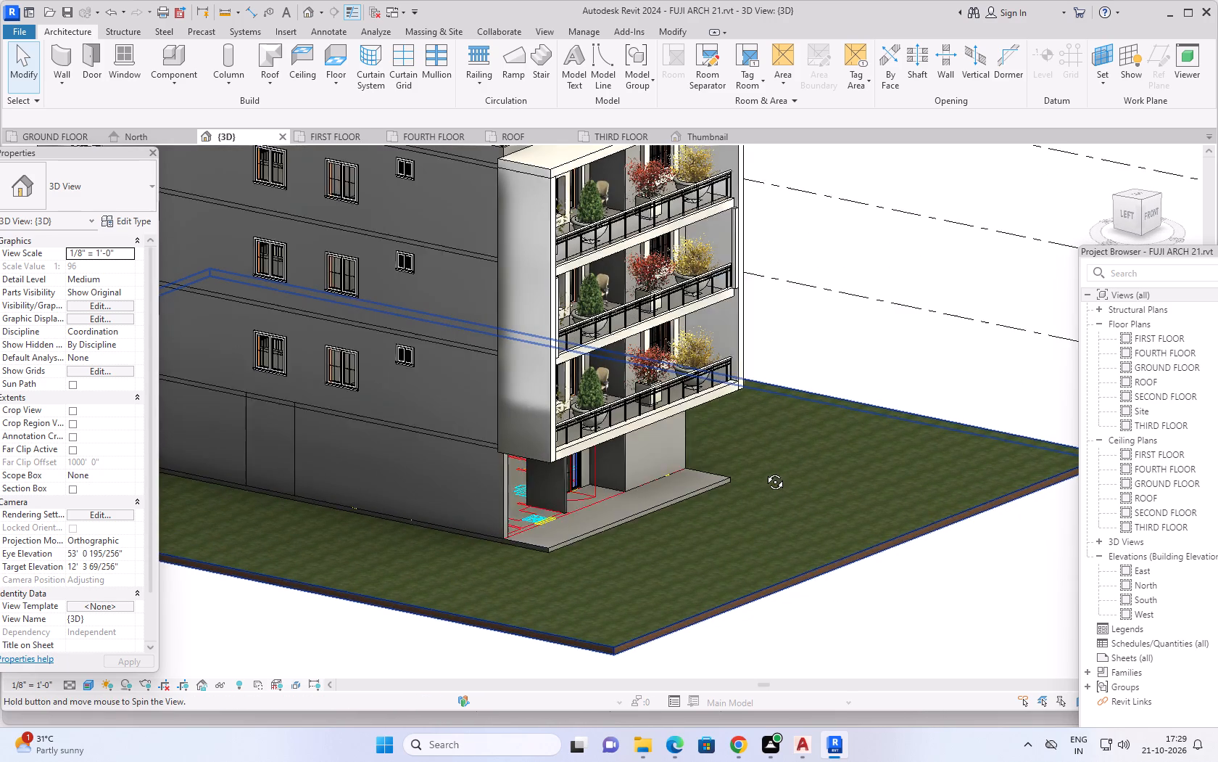
middle_click_drag(764, 471, 689, 426, "shift")
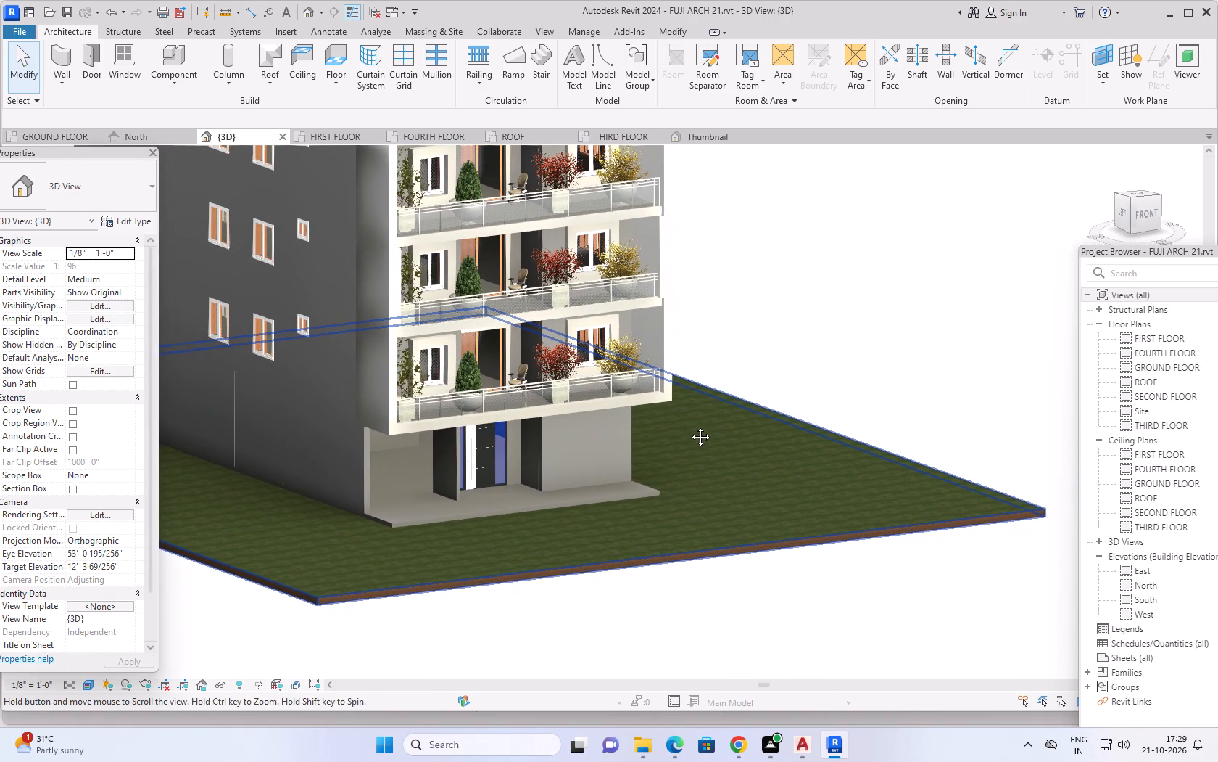
scroll(694, 420, "down", 1)
middle_click_drag(726, 416, 734, 479)
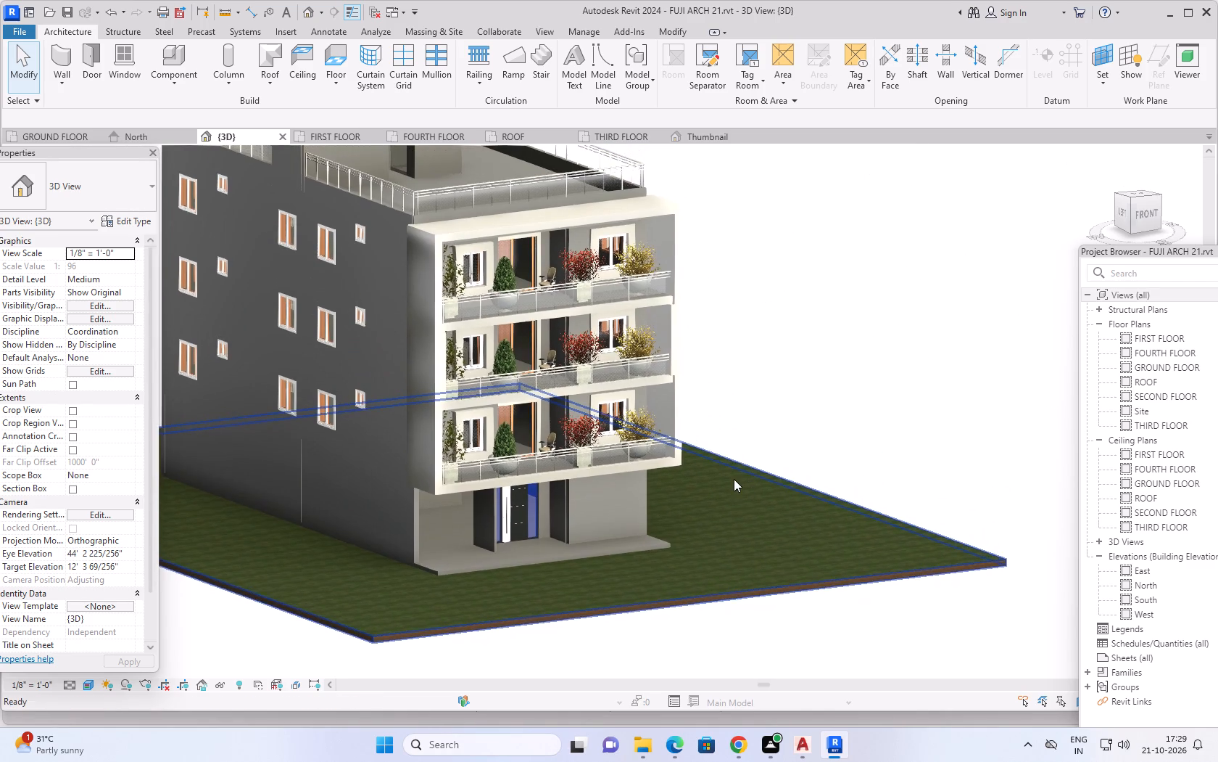
scroll(734, 462, "down", 2)
middle_click_drag(739, 456, 737, 470)
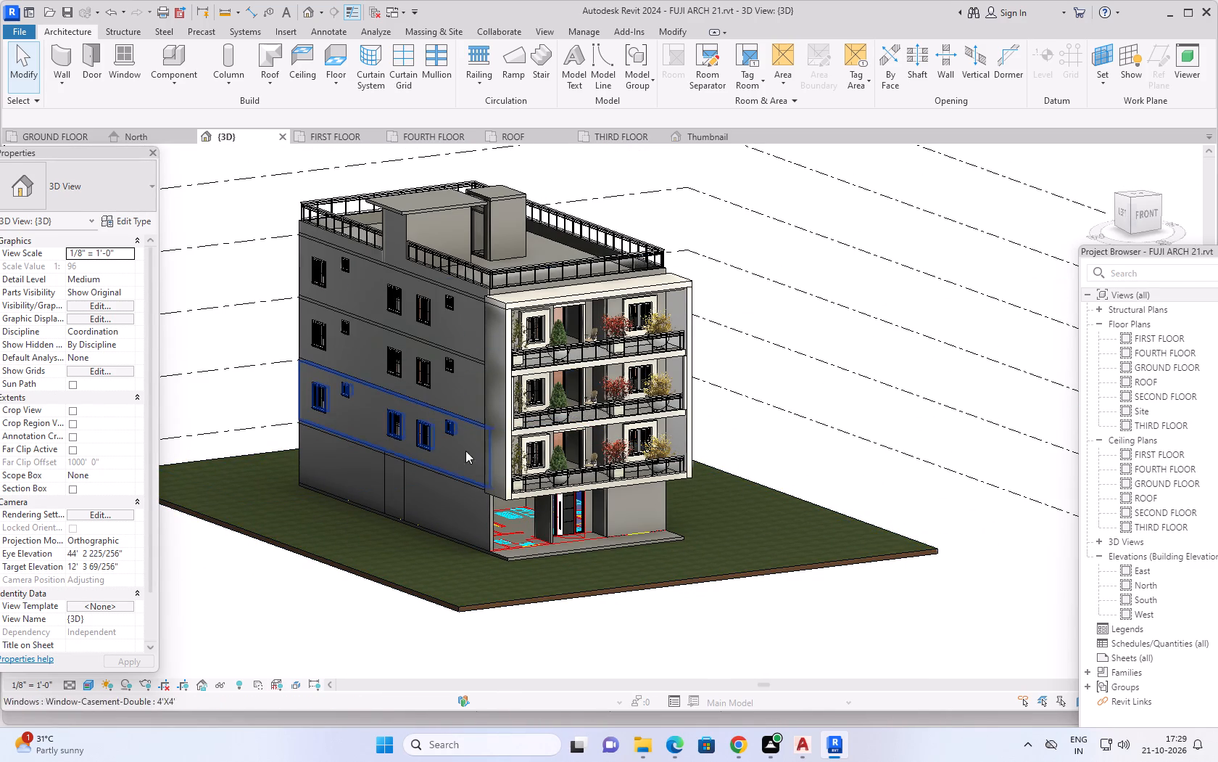
middle_click_drag(853, 430, 811, 473)
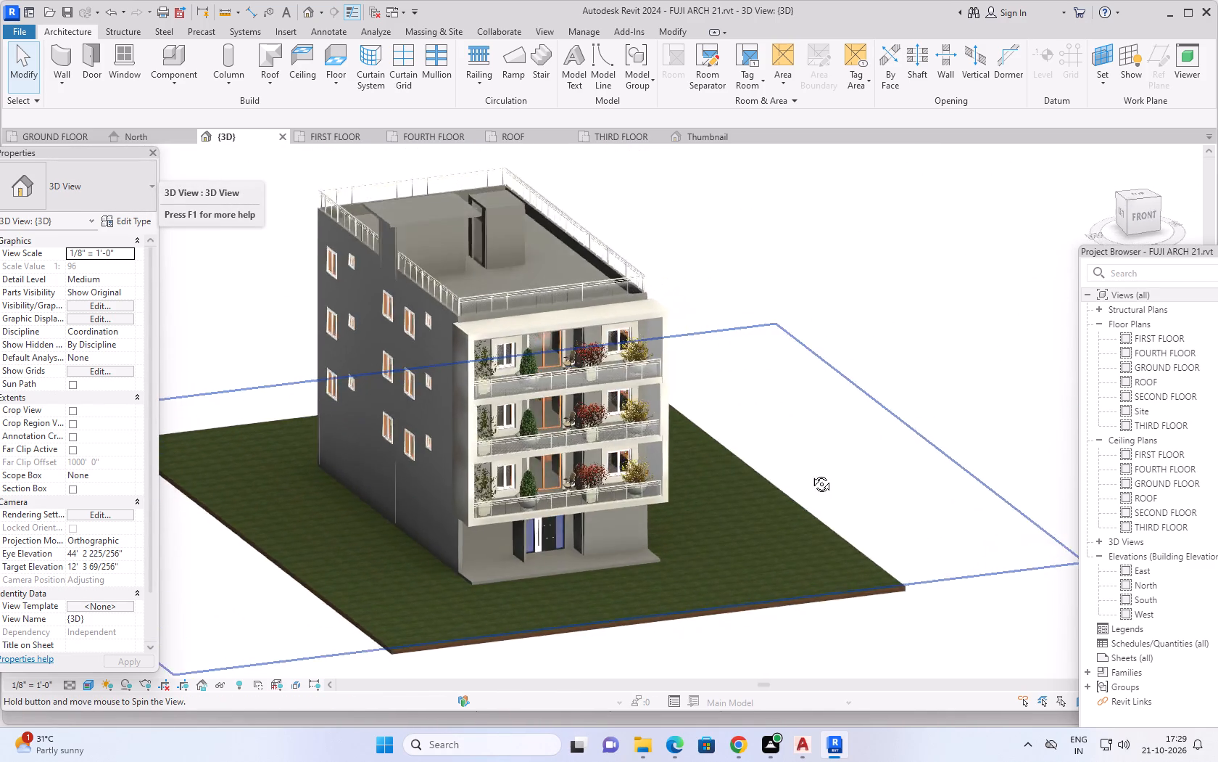
middle_click_drag(811, 473, 753, 443)
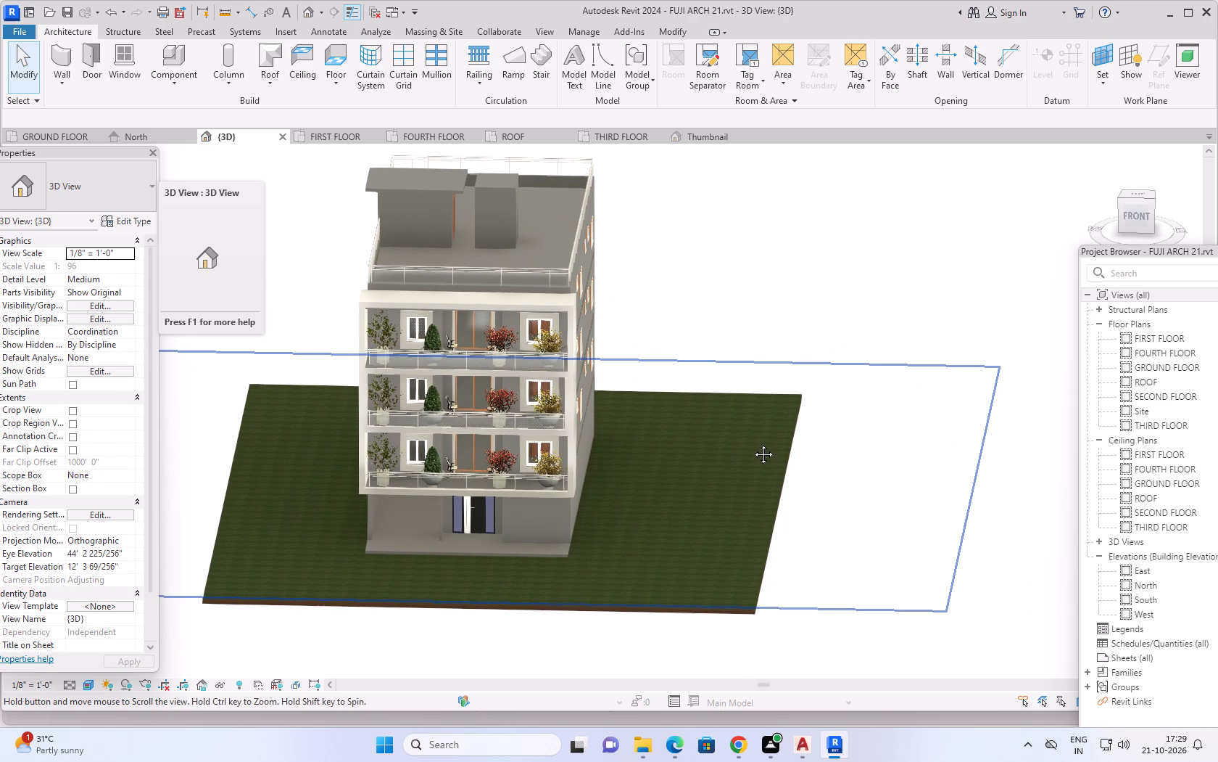
middle_click_drag(753, 443, 755, 430)
In the ground floor plan, move the whole south elevation marker farther away from the toposolid's front boundary.
left_click(54, 136)
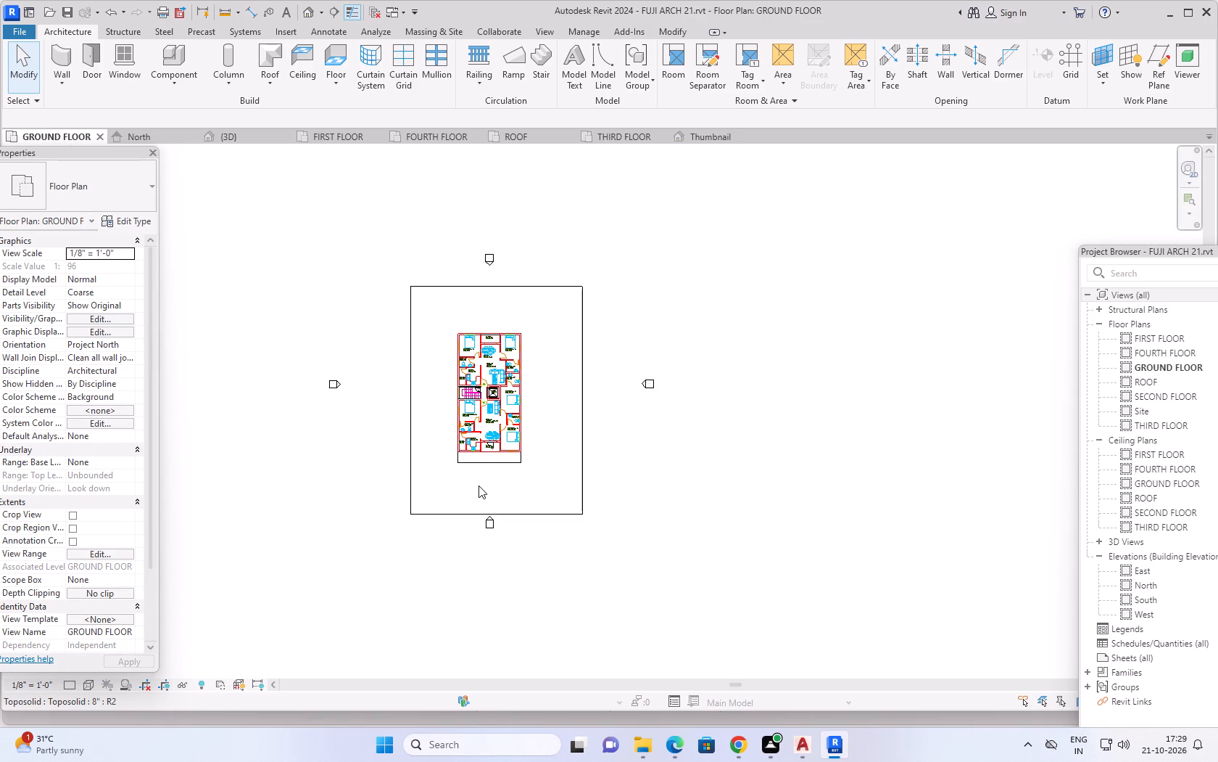
scroll(478, 486, "up", 1)
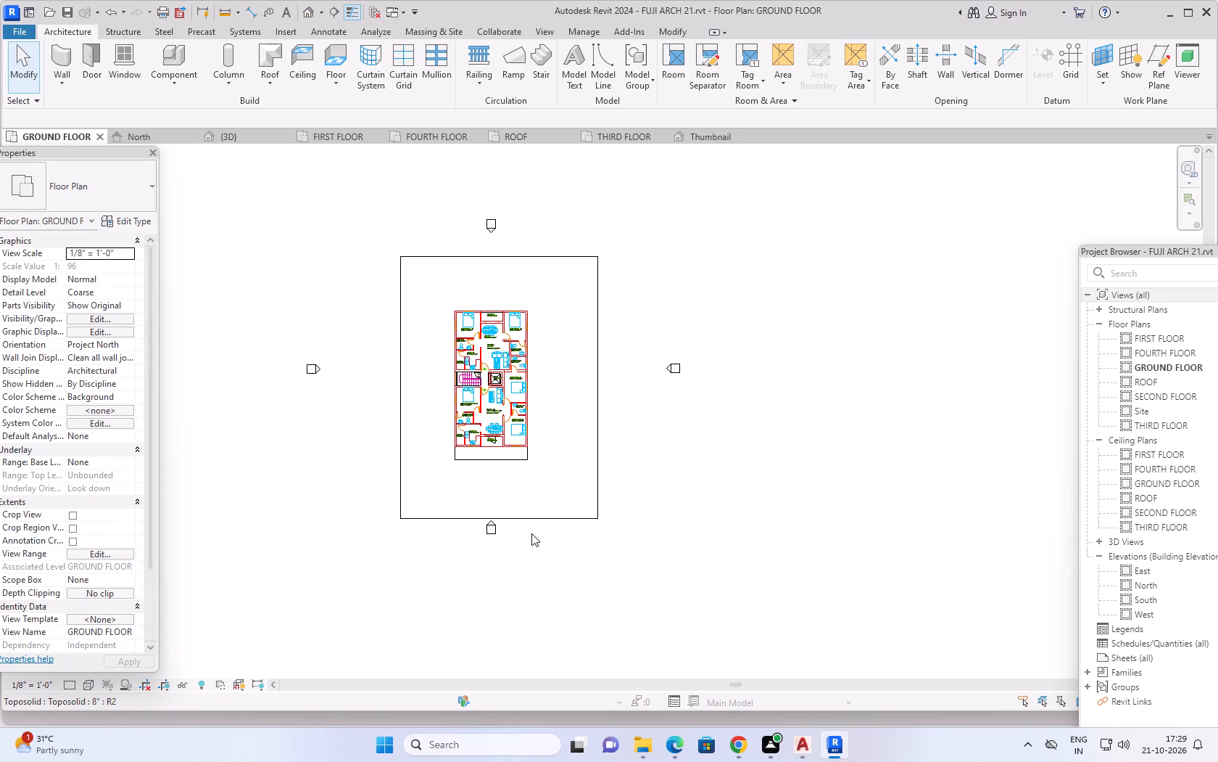
key("Escape")
key("Escape")
left_click_drag(534, 530, 486, 547)
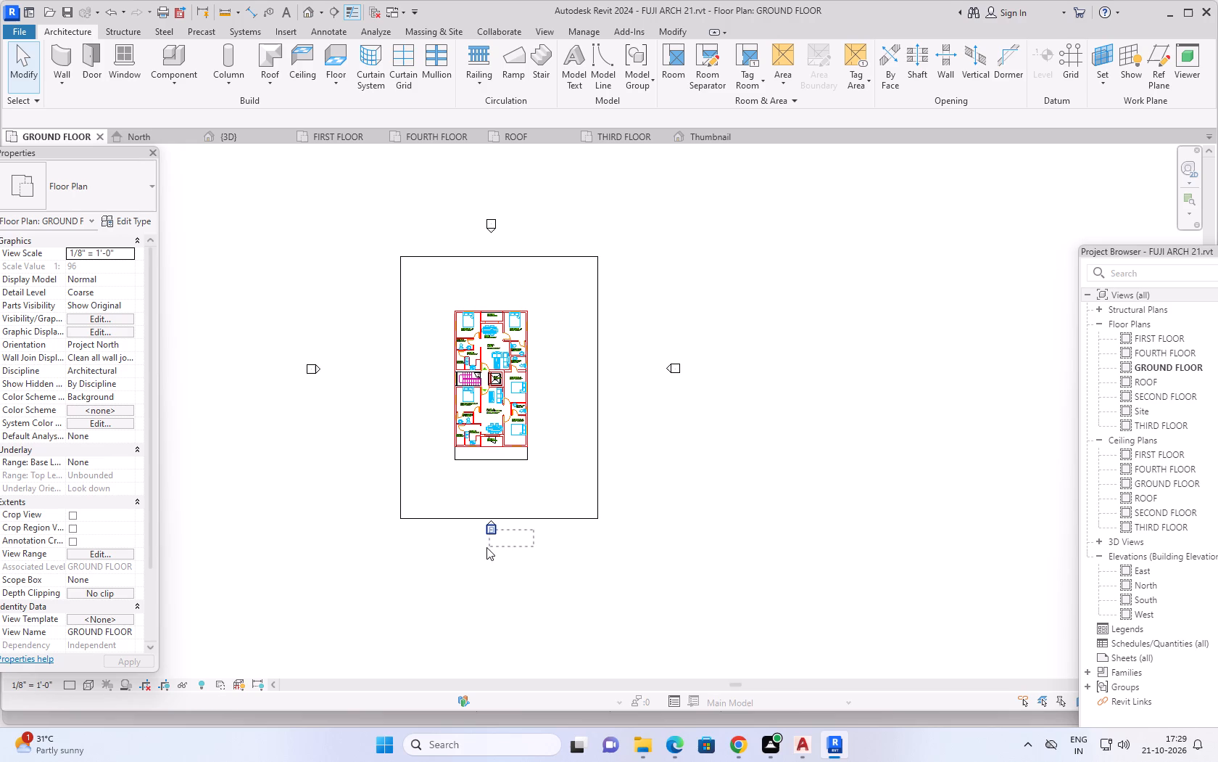
left_click_drag(486, 547, 460, 554)
scroll(488, 533, "up", 8)
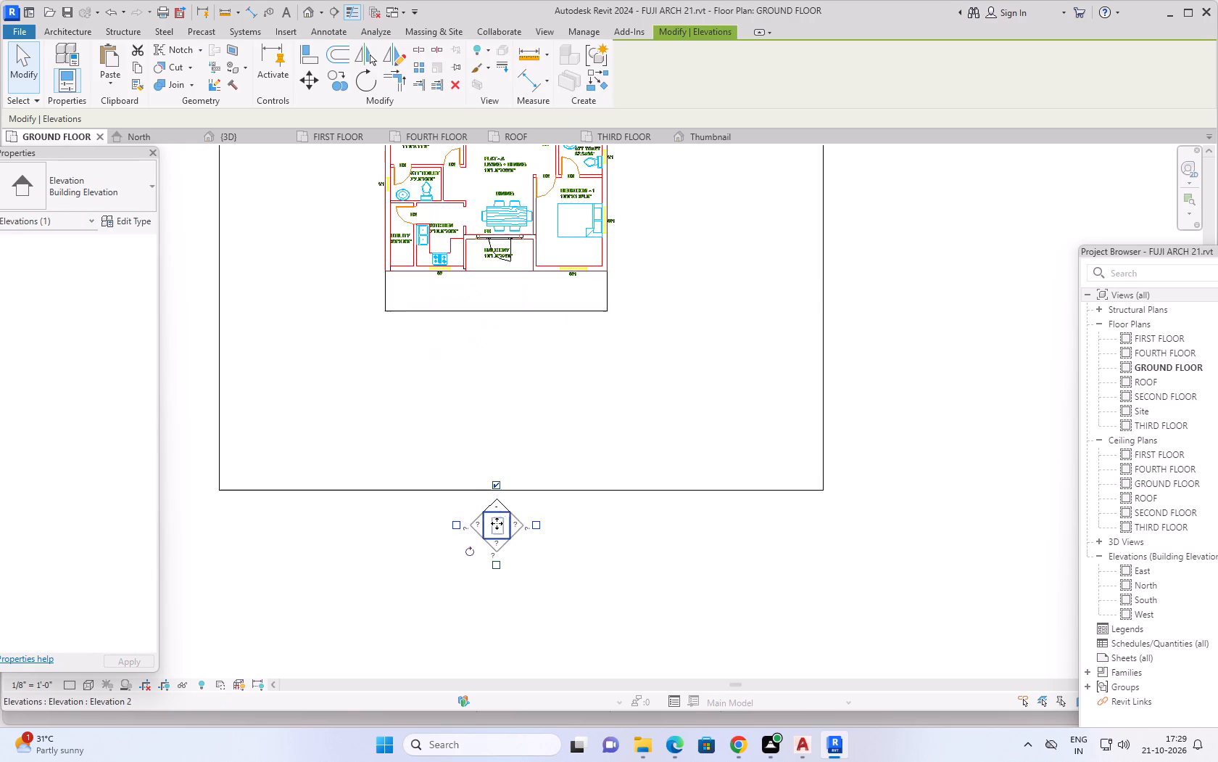
left_click_drag(530, 504, 446, 572)
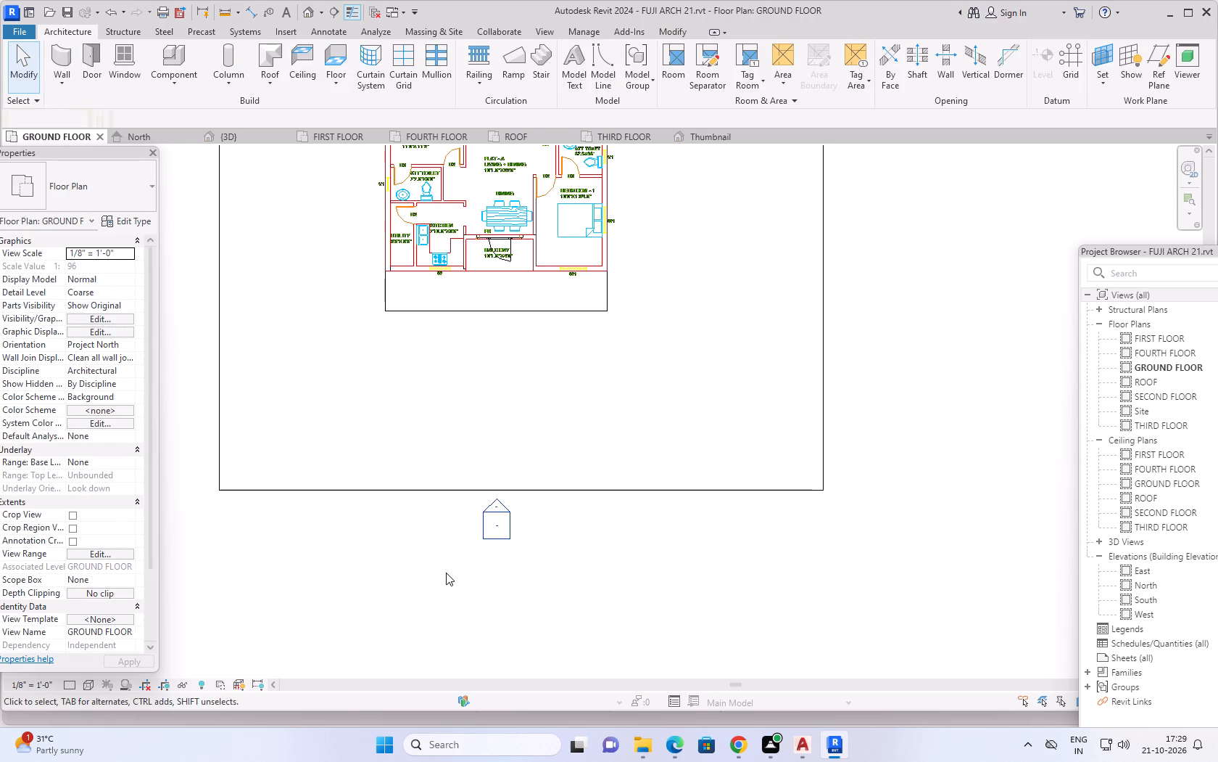
key("Down")
key("Down")
key("Down")
key("Down")
key("Down")
key("Down")
key("Down")
key("Down")
key("Down")
key("Down")
key("Down")
key("Down")
key("Down")
key("Down")
key("Down")
key("Down")
key("Down")
key("Down")
key("Down")
key("Down")
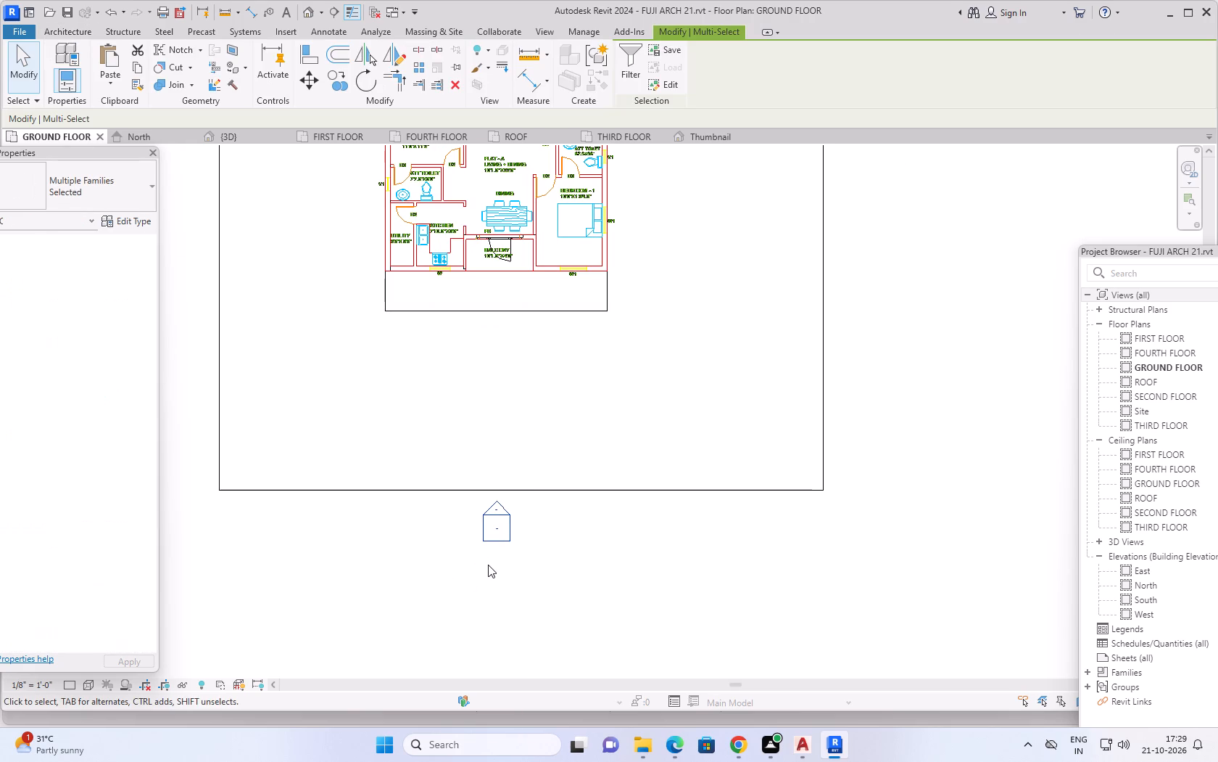
scroll(488, 565, "down", 8)
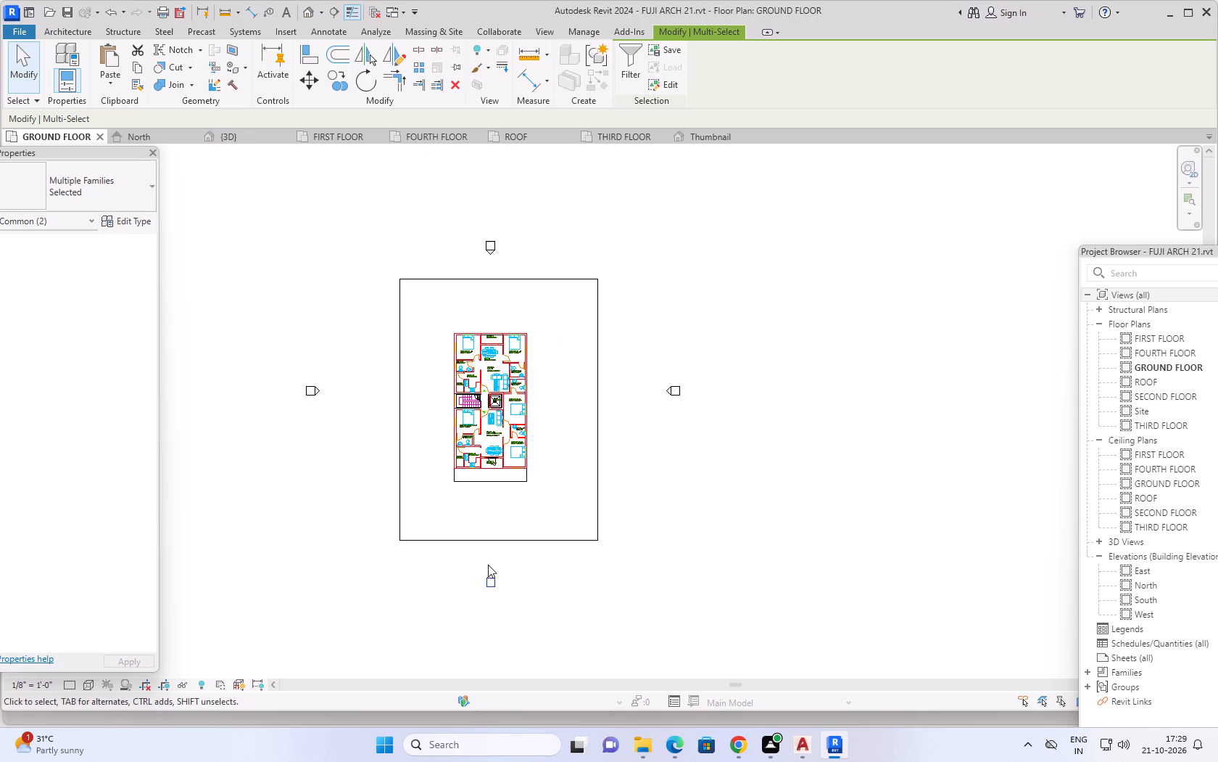
scroll(488, 565, "down", 4)
middle_click_drag(568, 583, 555, 506)
key("Down")
key("Down")
key("Down")
key("Down")
key("Down")
key("Down")
key("Down")
key("Down")
key("Down")
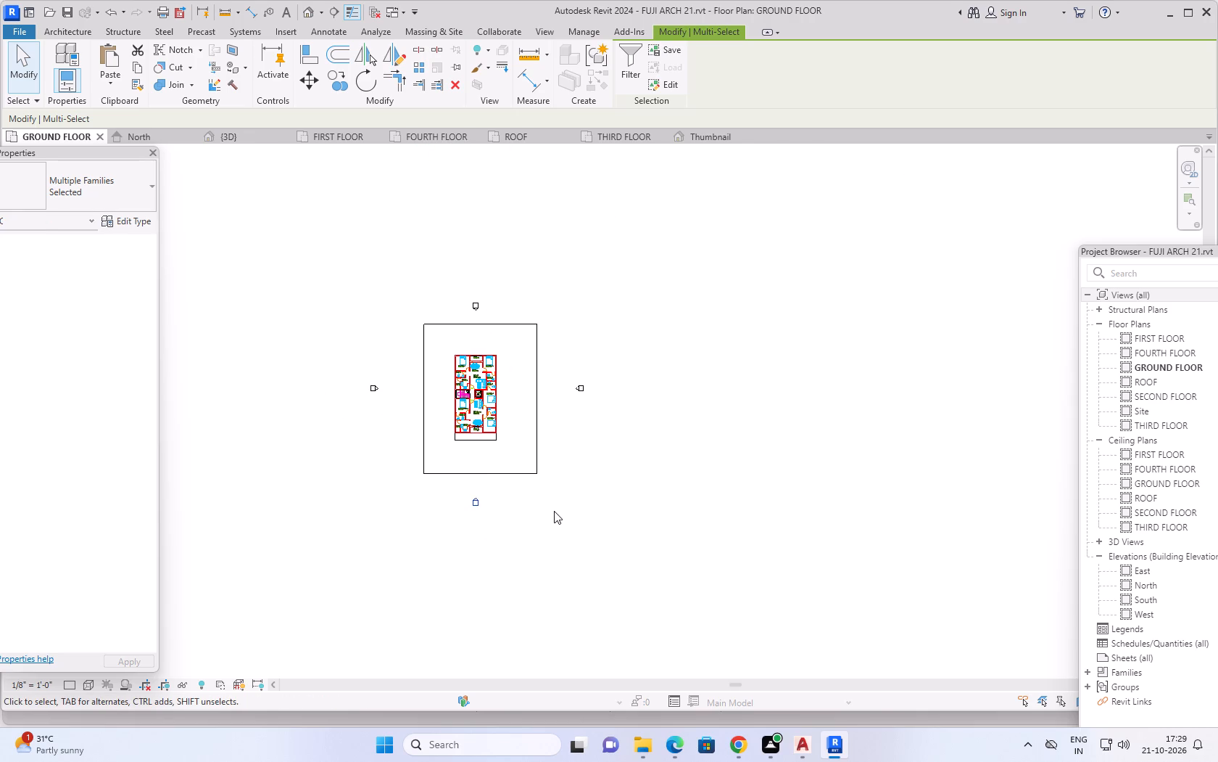
key("Down")
key("Down")
key("Down")
key("Down")
scroll(439, 501, "up", 6)
middle_click_drag(467, 478, 420, 498)
scroll(433, 493, "down", 2)
scroll(592, 511, "down", 1)
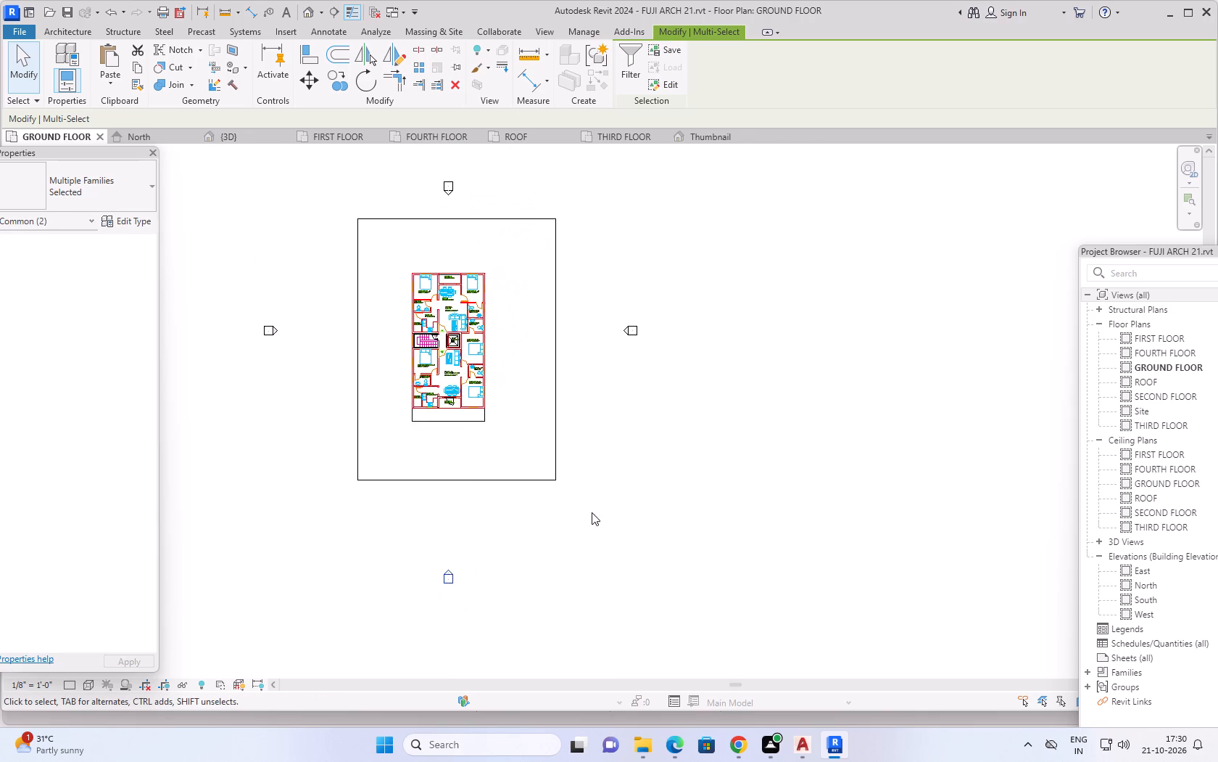
middle_click_drag(579, 517, 509, 535)
key("Escape")
key("Escape")
Edit the toposolid boundary, moving its front line outward to 42' 4 1/2" from the building's front wall, and finish the sketch.
left_click(406, 498)
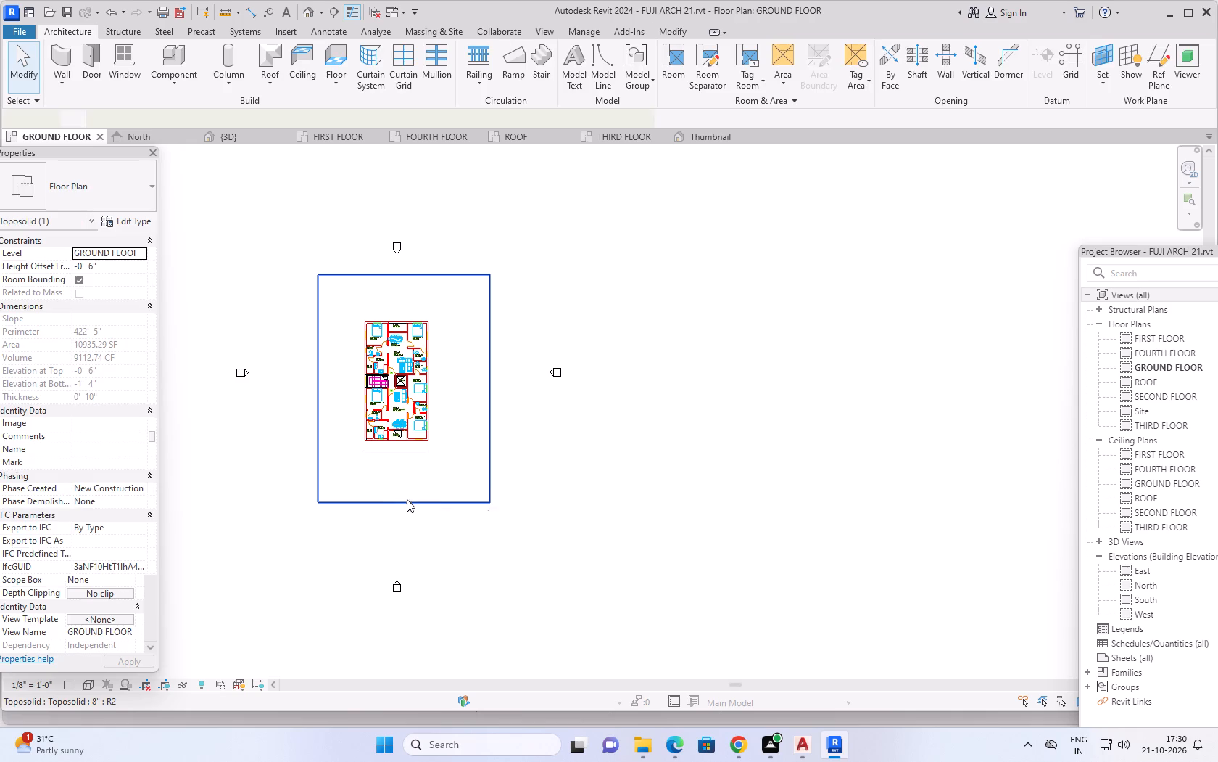
left_click(629, 57)
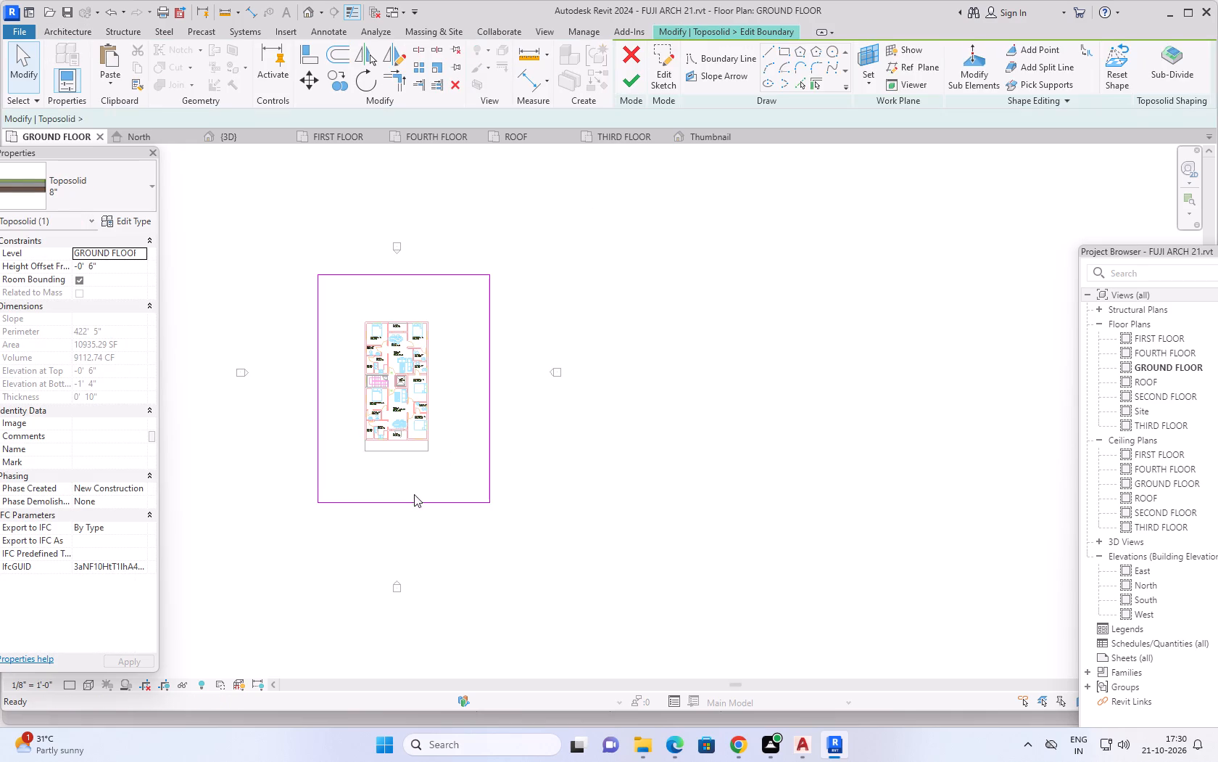
left_click(407, 507)
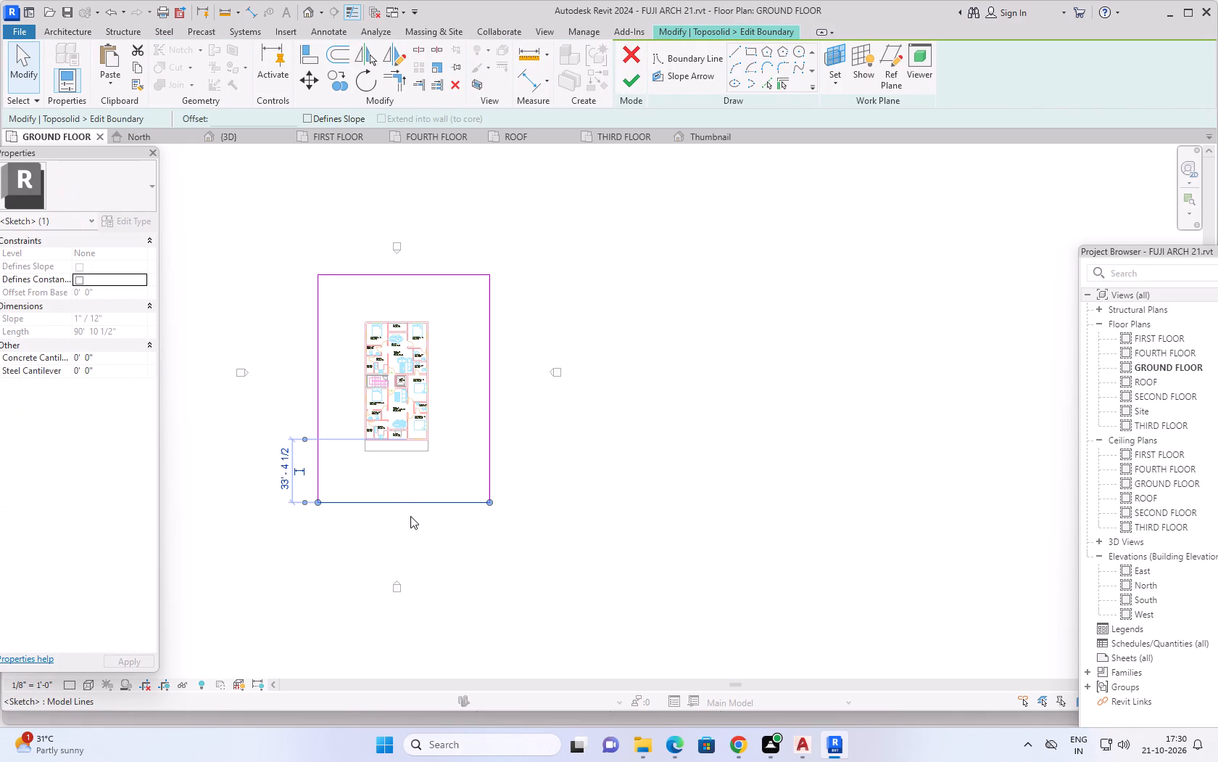
key("Down")
key("Down")
key("Down")
key("Down")
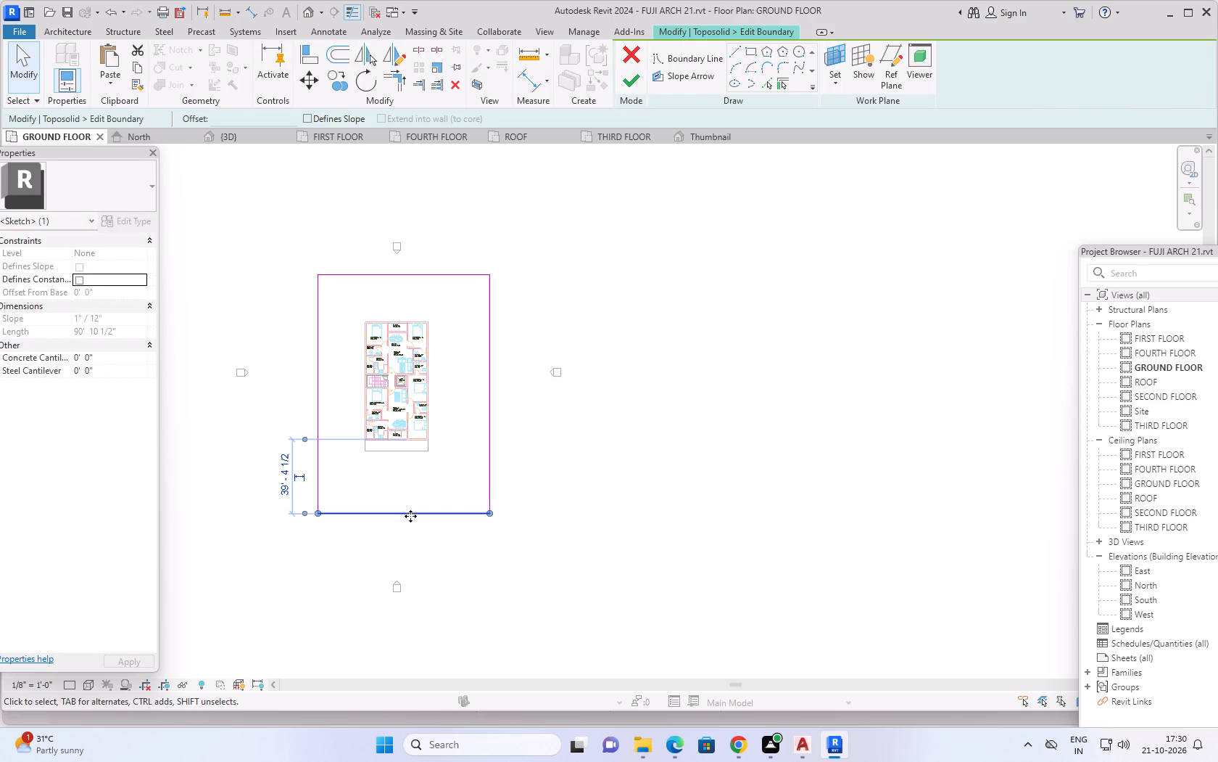
key("Down")
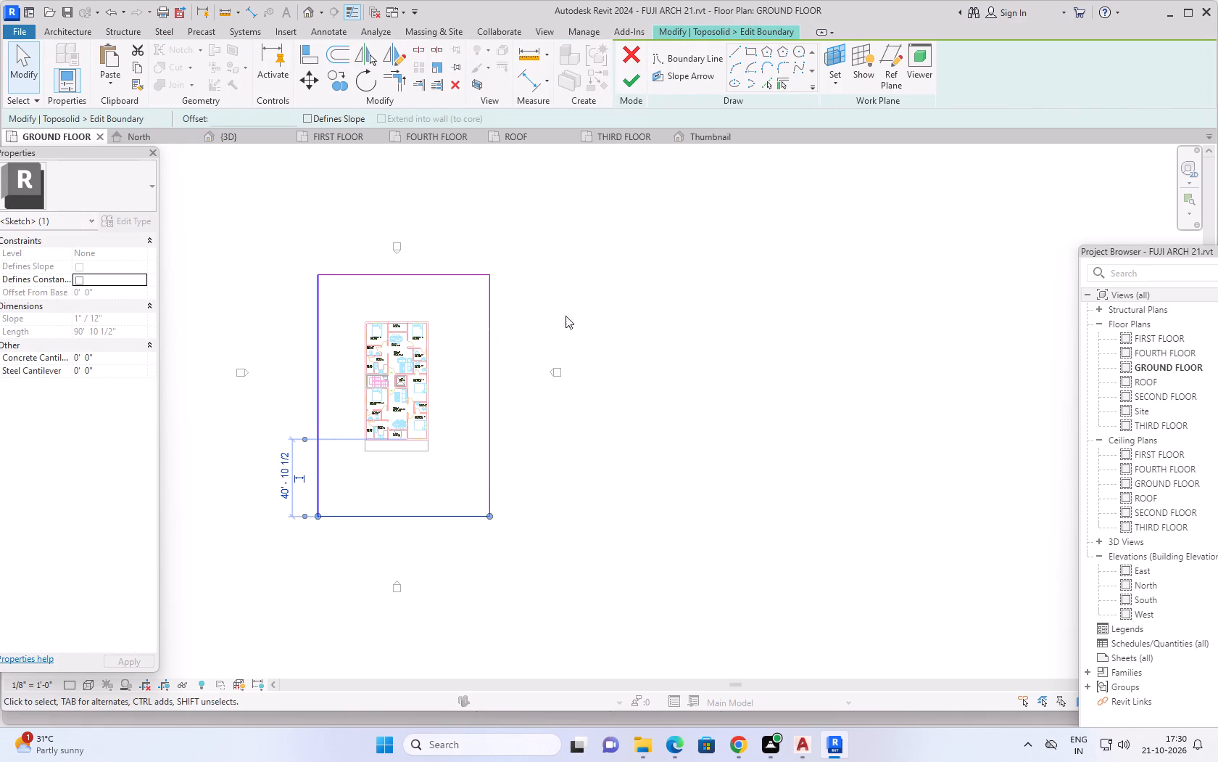
key("Down")
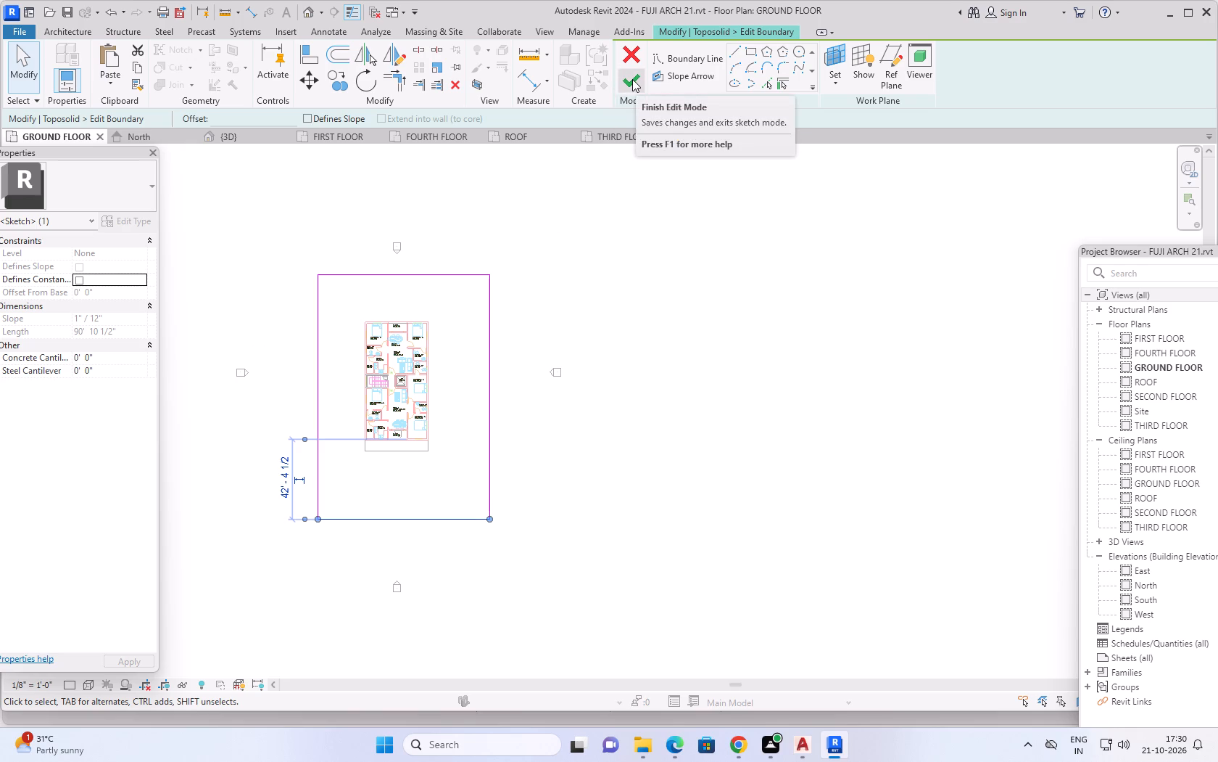
left_click(632, 79)
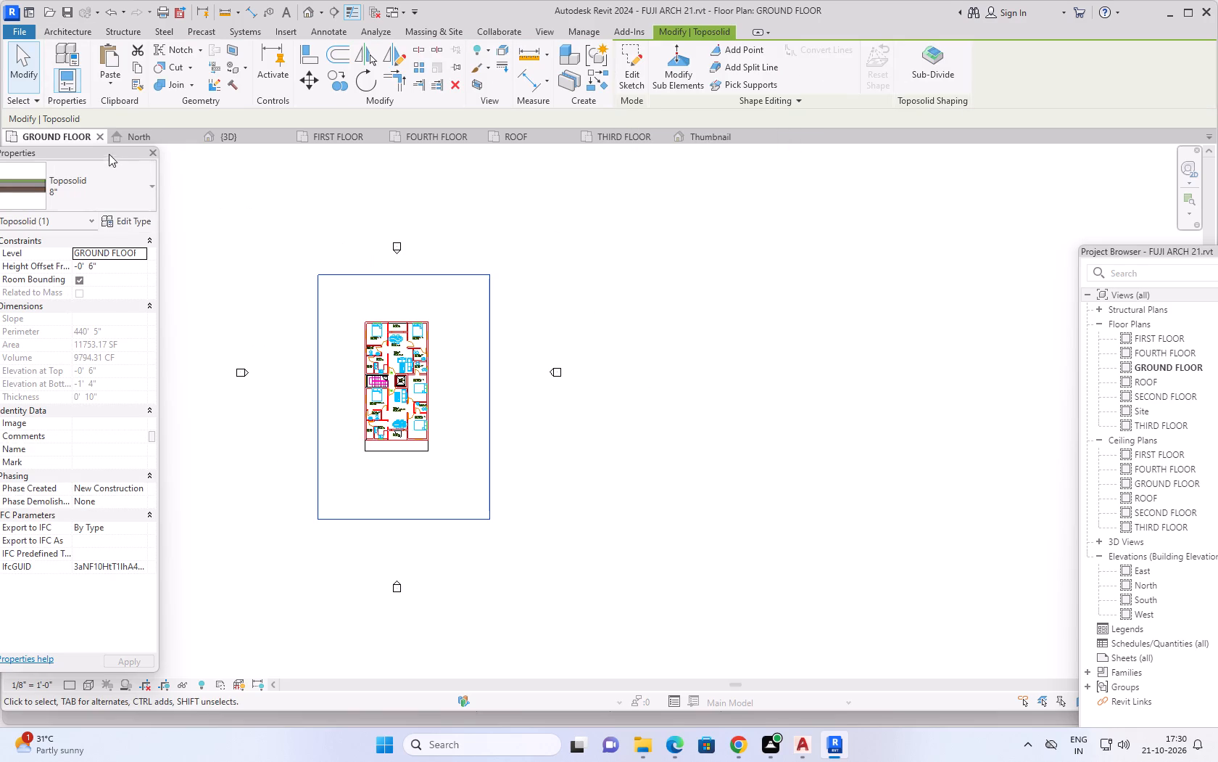
Examine the toposolid's thickness and how it meets the building base from the front in the 3D view.
left_click(230, 133)
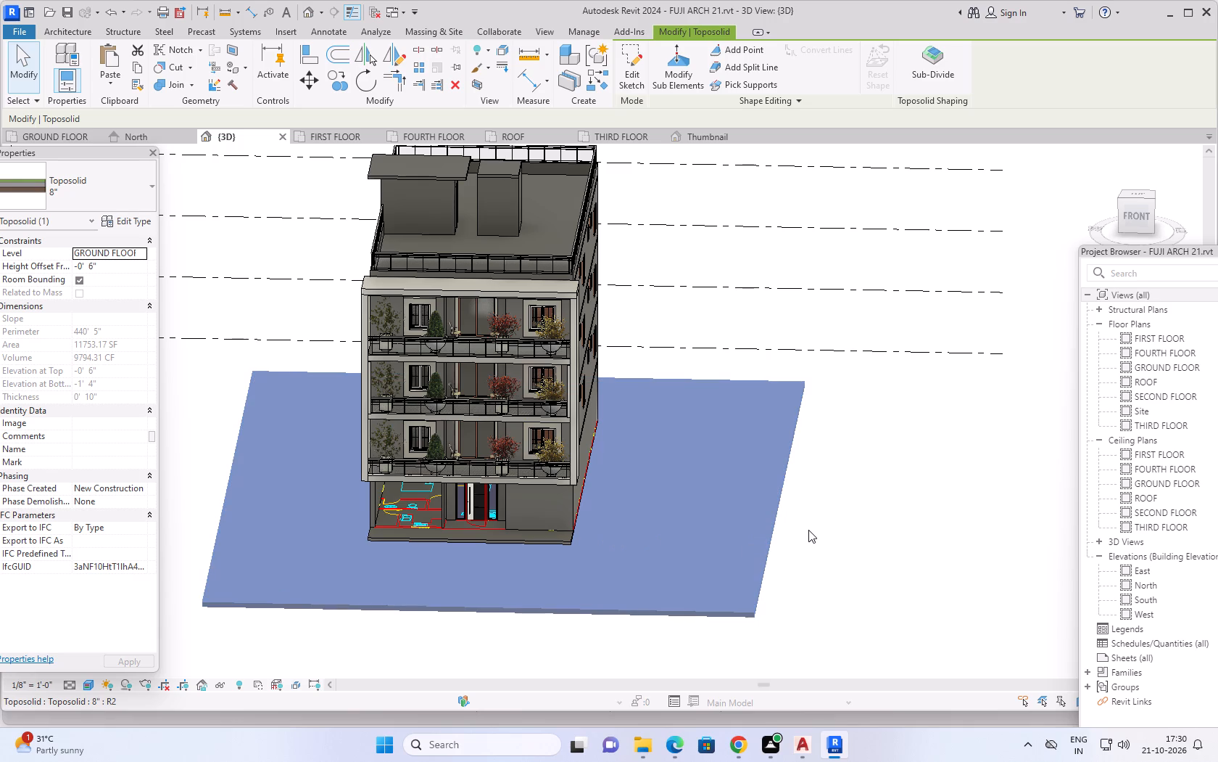
key("Escape")
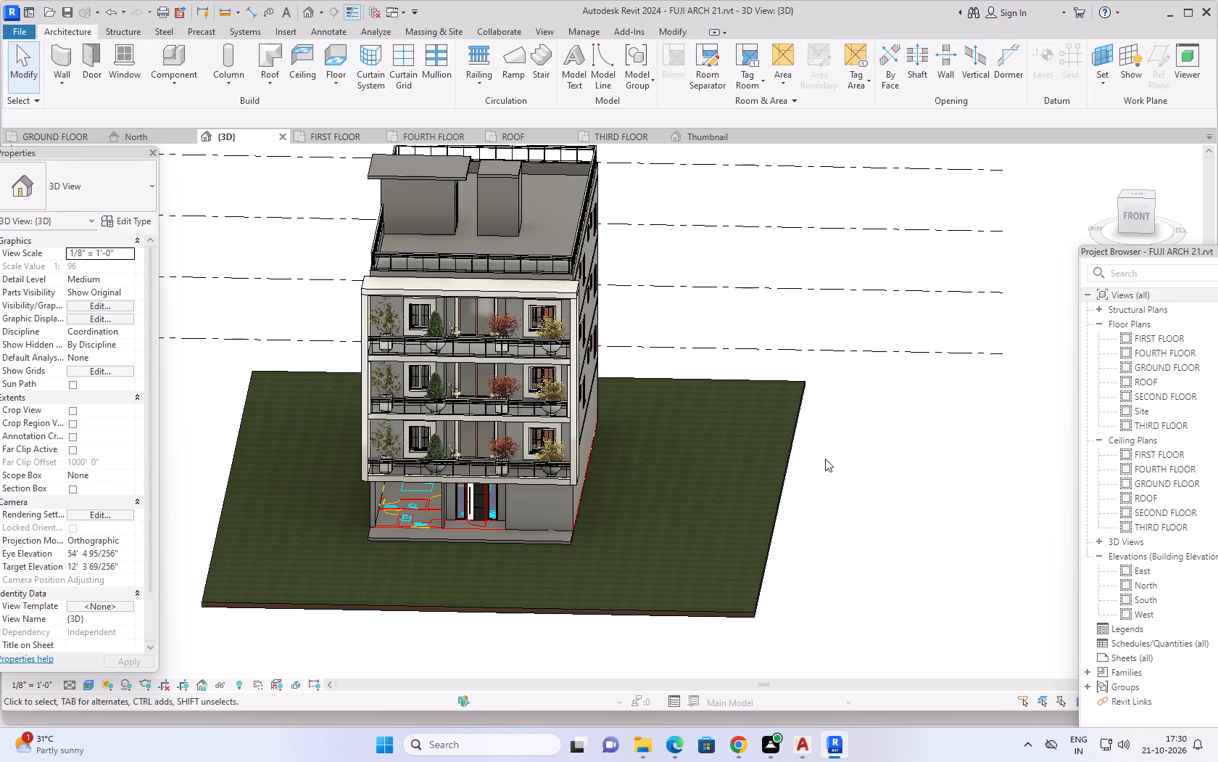
left_click(1132, 216)
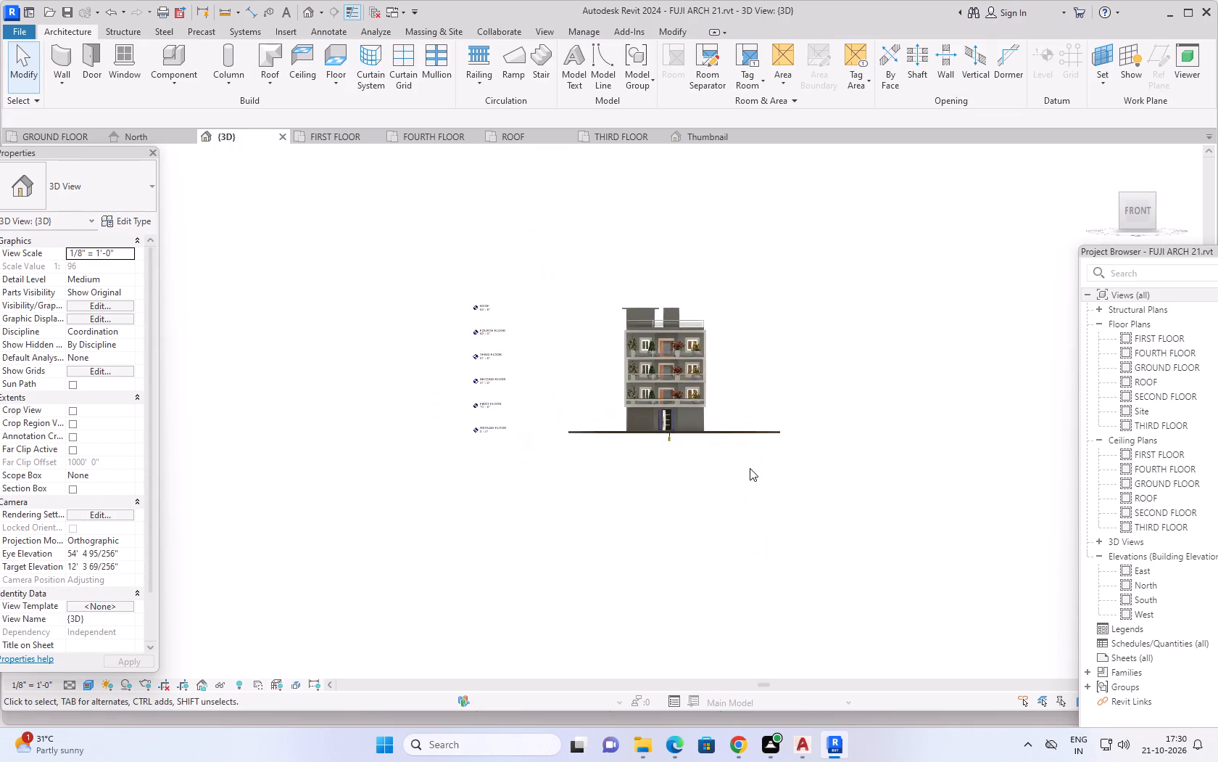
scroll(588, 505, "up", 4)
scroll(535, 469, "up", 4)
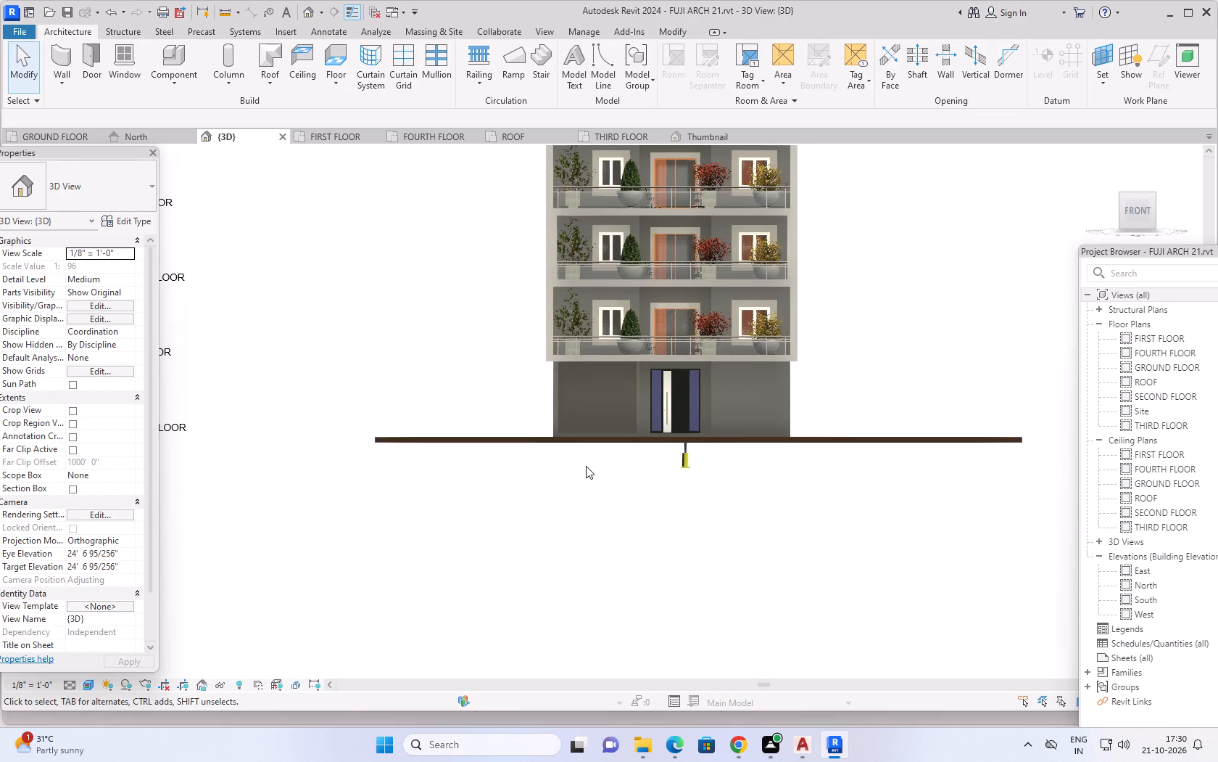
scroll(587, 462, "up", 10)
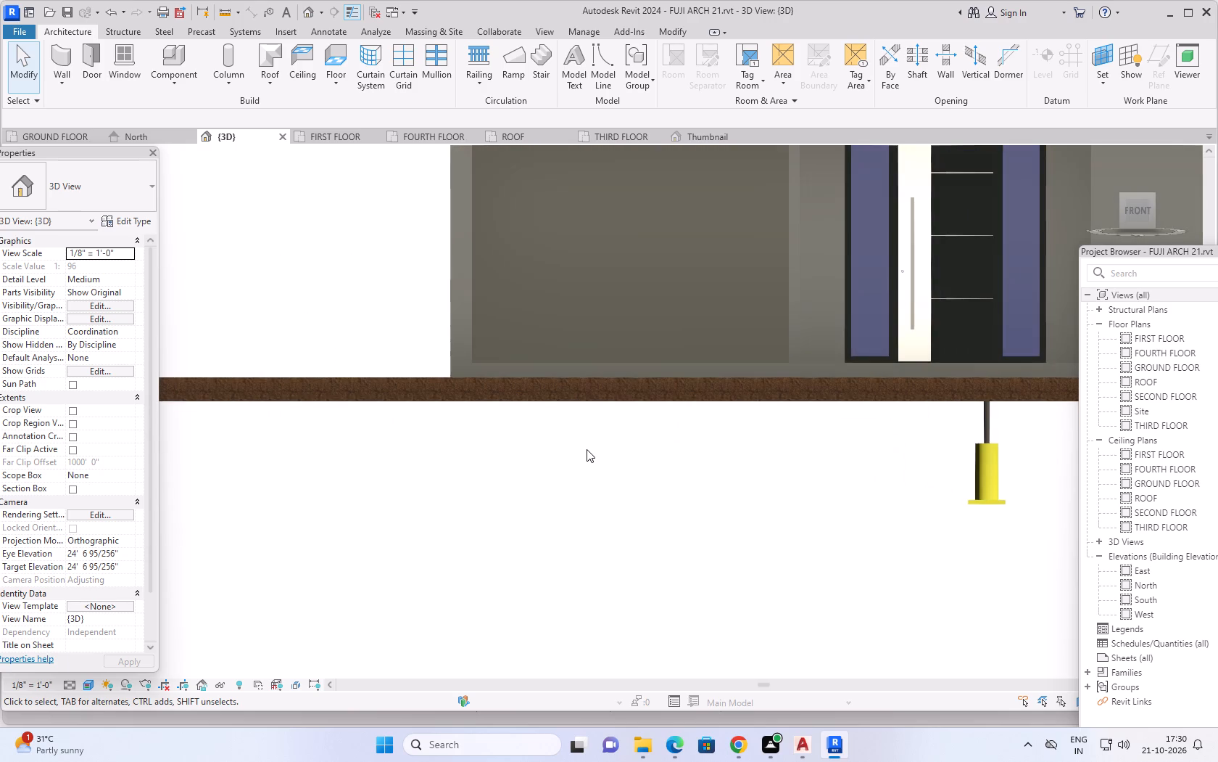
scroll(444, 373, "up", 8)
scroll(486, 416, "up", 5)
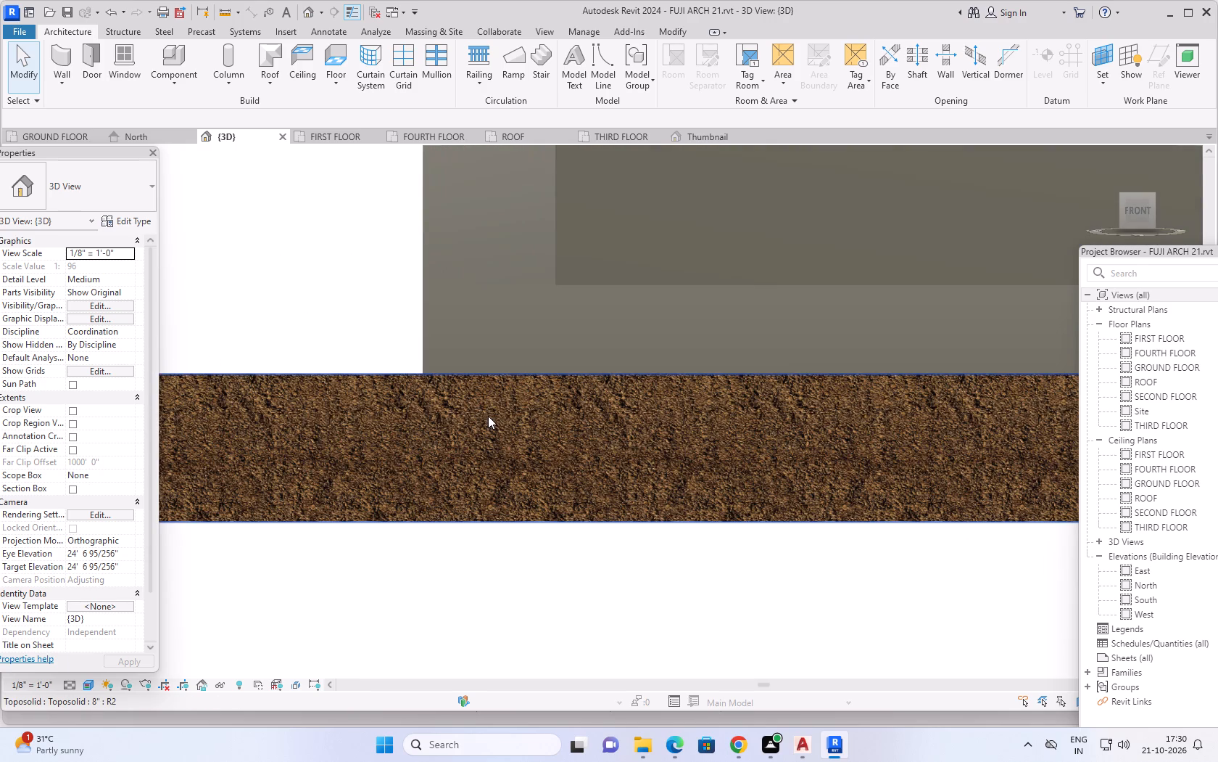
scroll(596, 435, "down", 12)
scroll(637, 478, "down", 11)
scroll(733, 496, "down", 2)
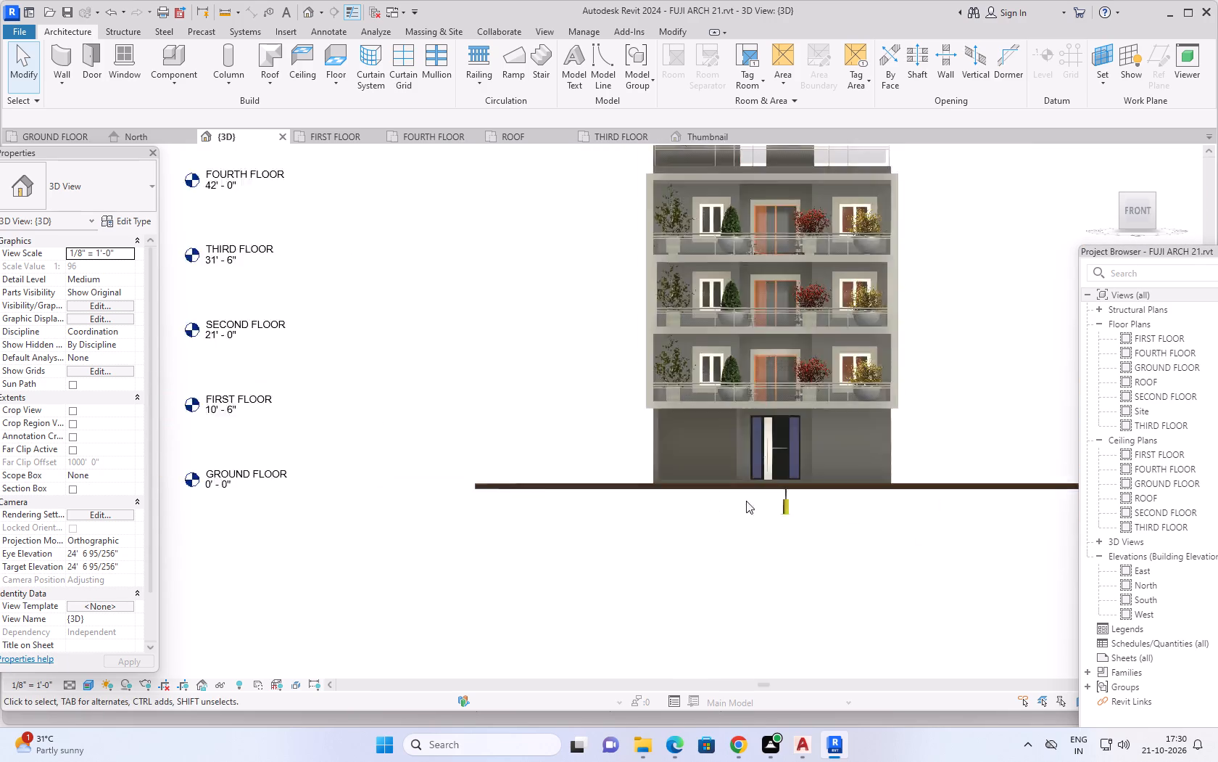
scroll(746, 501, "down", 8)
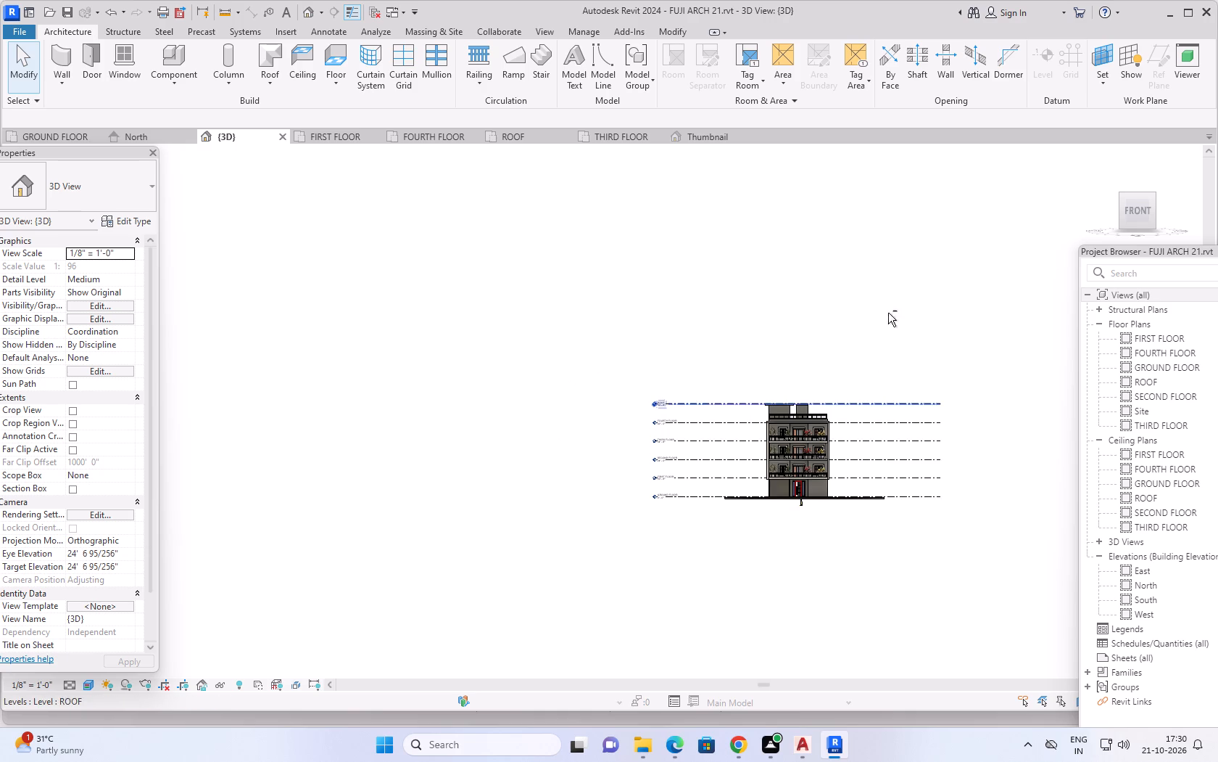
Examine the extended toposolid around the building from above, the front and the left side in the 3D view.
middle_click_drag(888, 313, 887, 616, "shift")
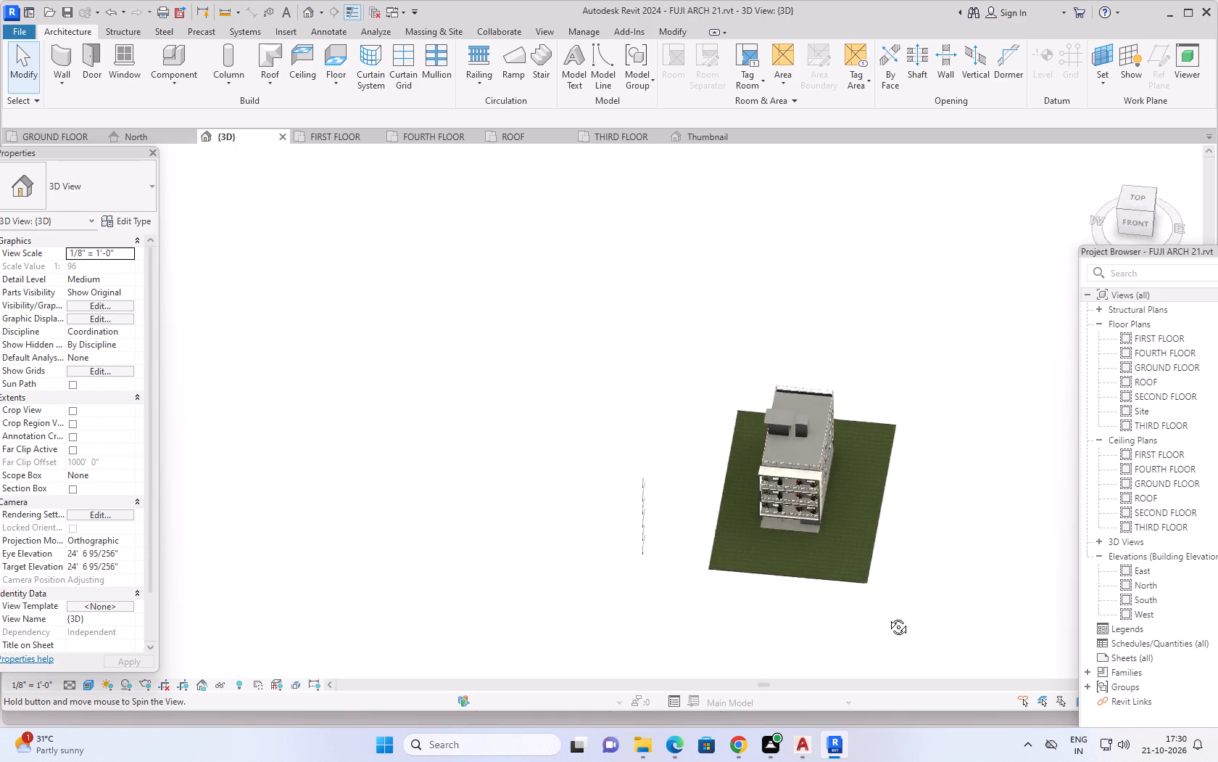
middle_click_drag(887, 616, 891, 617, "shift")
middle_click_drag(863, 324, 532, 226)
middle_click_drag(611, 504, 620, 521, "shift")
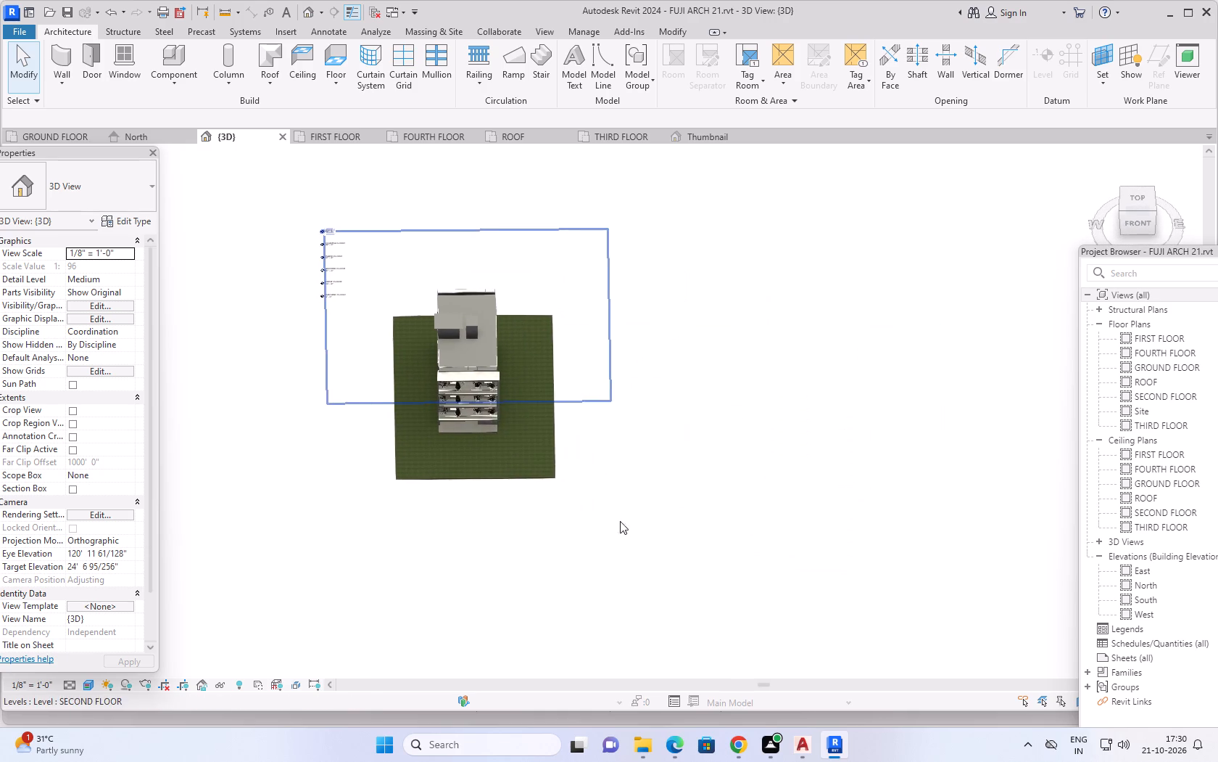
middle_click_drag(620, 521, 642, 618, "shift")
middle_click_drag(692, 366, 692, 497)
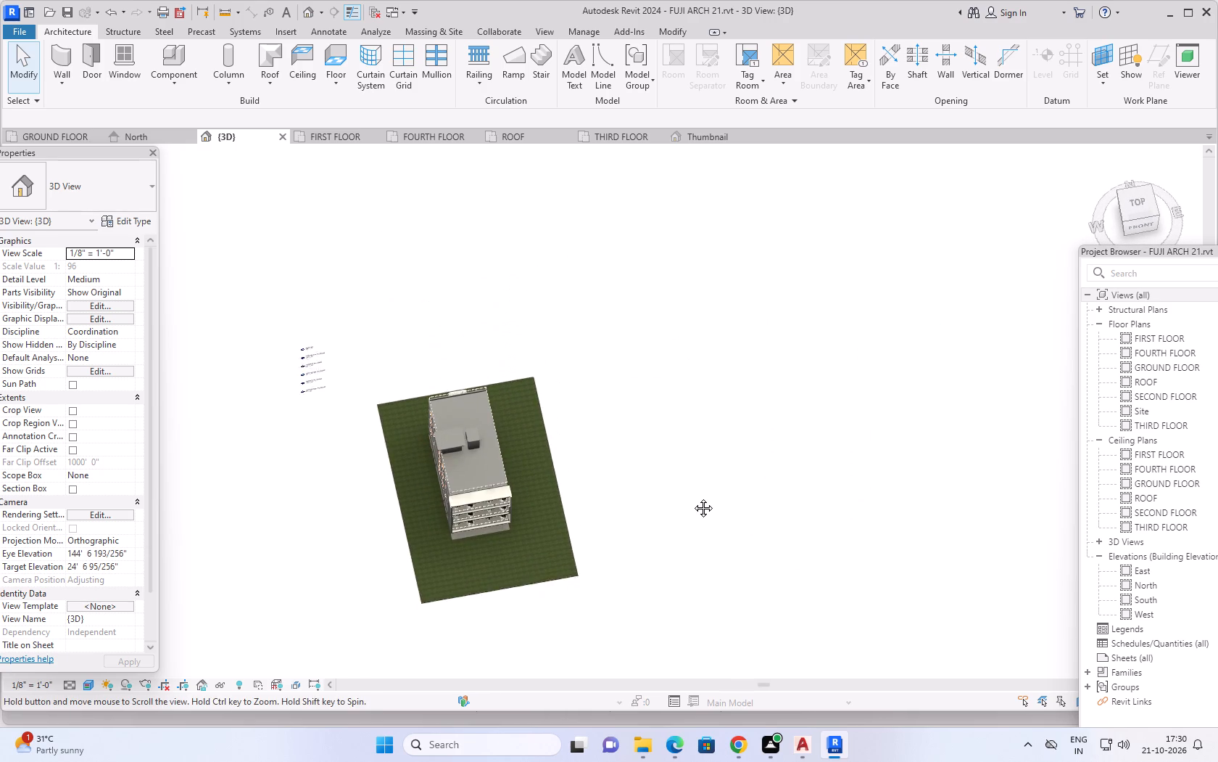
middle_click_drag(692, 497, 692, 498)
middle_click_drag(696, 393, 800, 306)
middle_click_drag(784, 443, 768, 483, "shift")
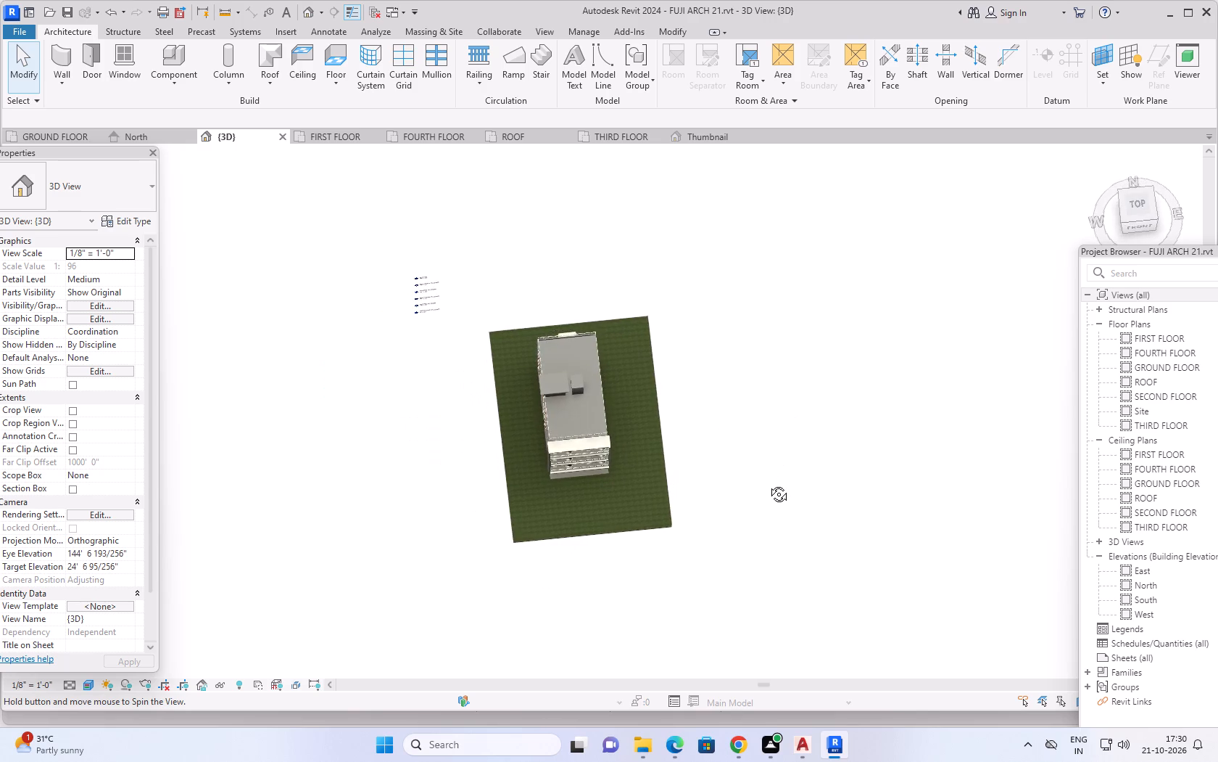
middle_click_drag(768, 483, 796, 374, "shift")
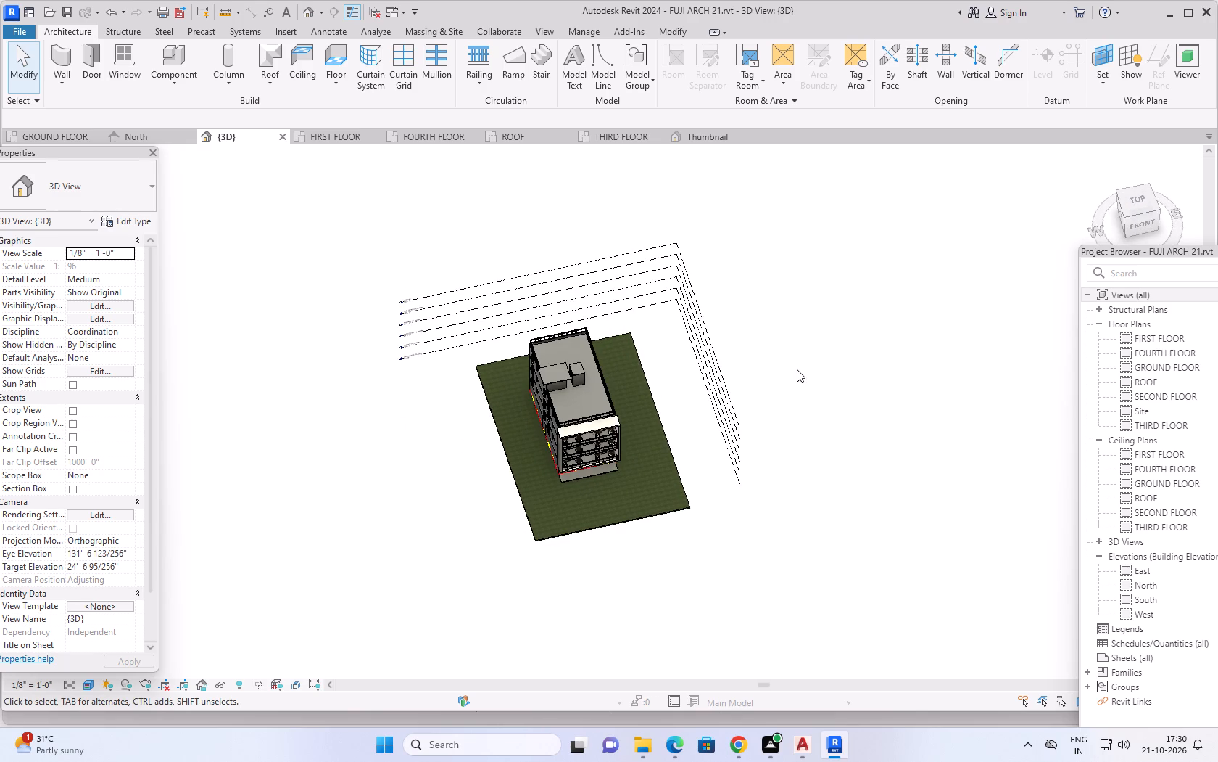
scroll(799, 416, "down", 1, "shift")
middle_click_drag(791, 418, 732, 234, "shift")
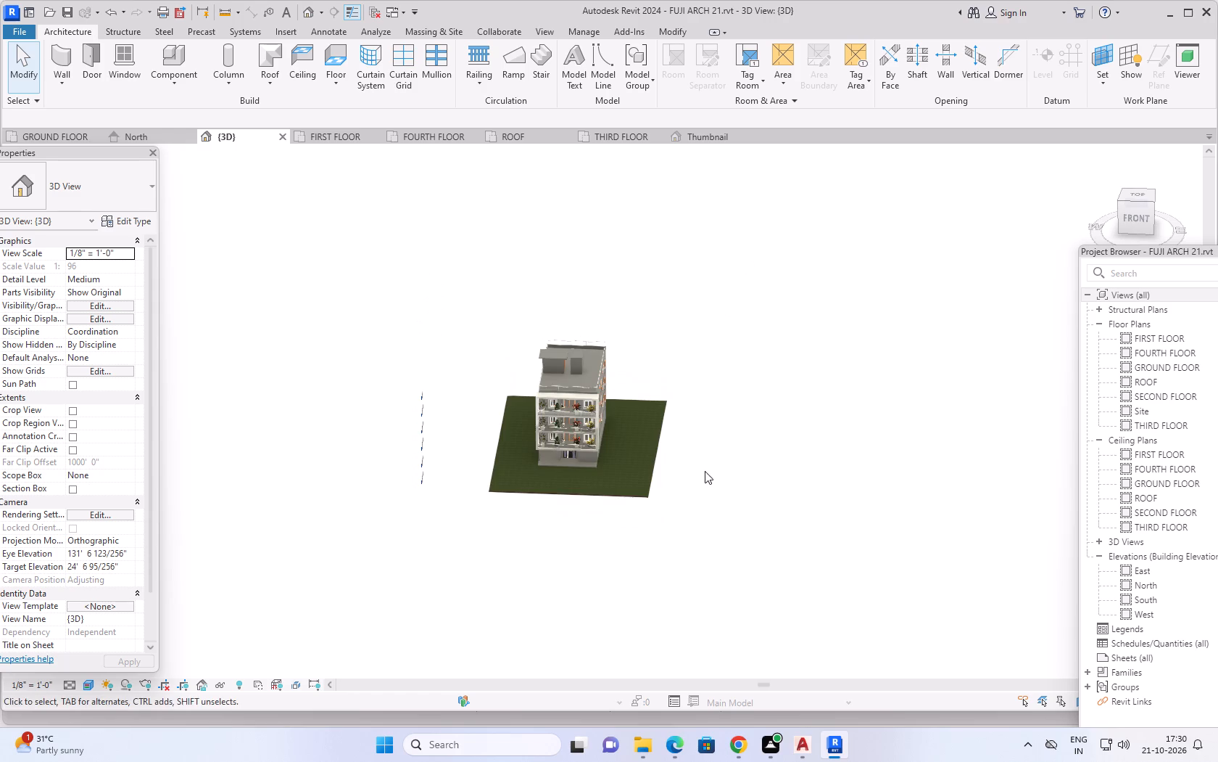
middle_click_drag(710, 470, 775, 404)
middle_click_drag(673, 476, 638, 647)
middle_click_drag(663, 638, 703, 627, "shift")
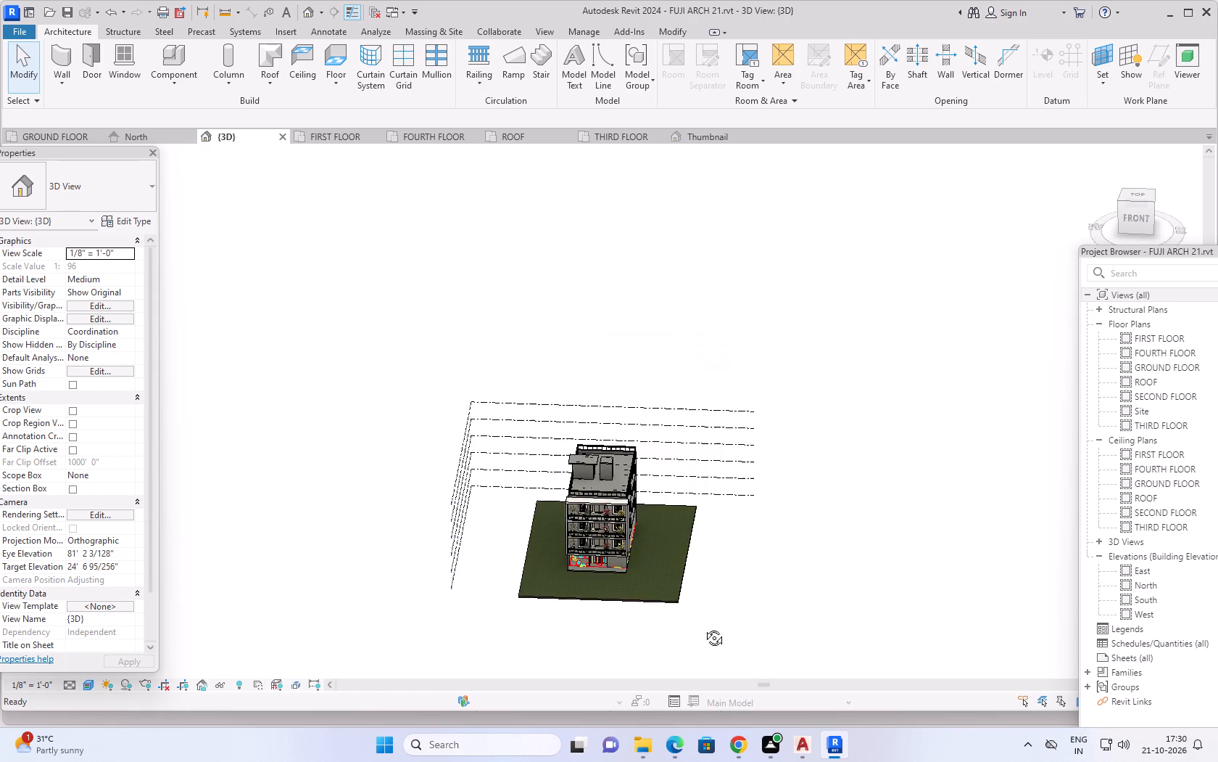
middle_click_drag(703, 627, 753, 599, "shift")
scroll(604, 573, "up", 5)
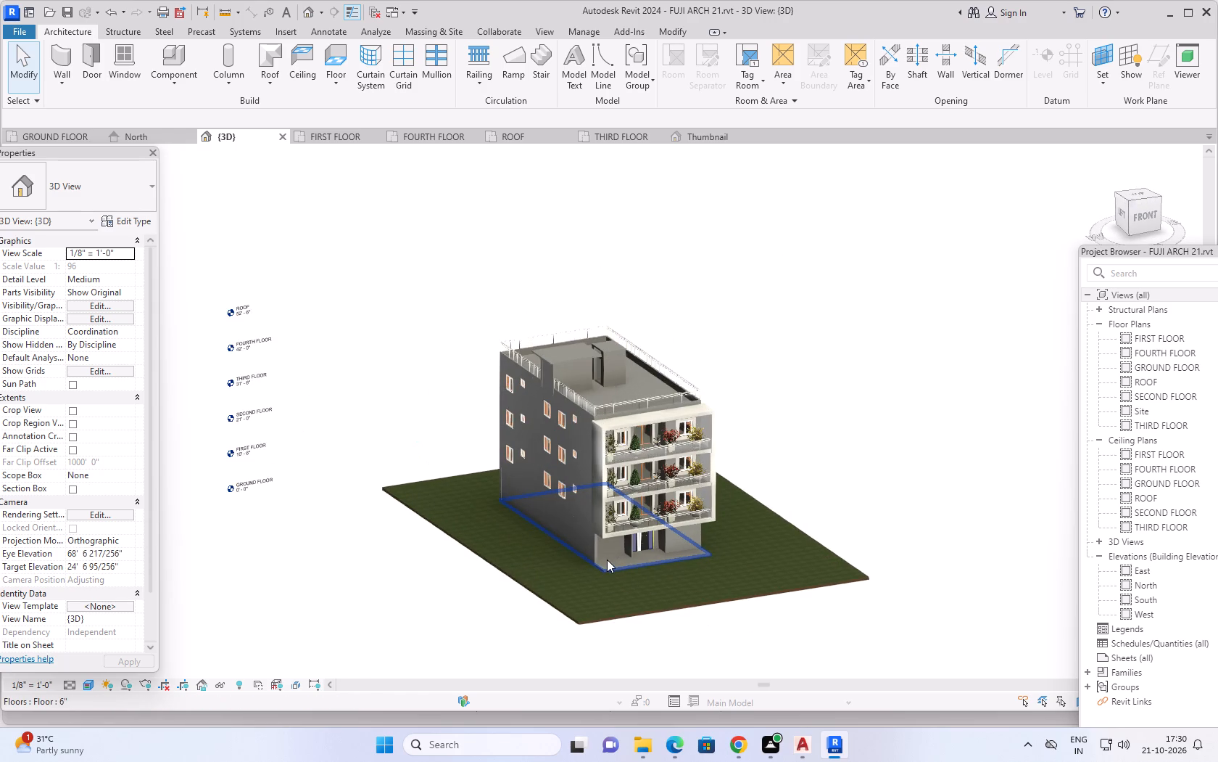
scroll(614, 558, "up", 3)
scroll(712, 527, "up", 1)
middle_click_drag(705, 538, 733, 478, "shift")
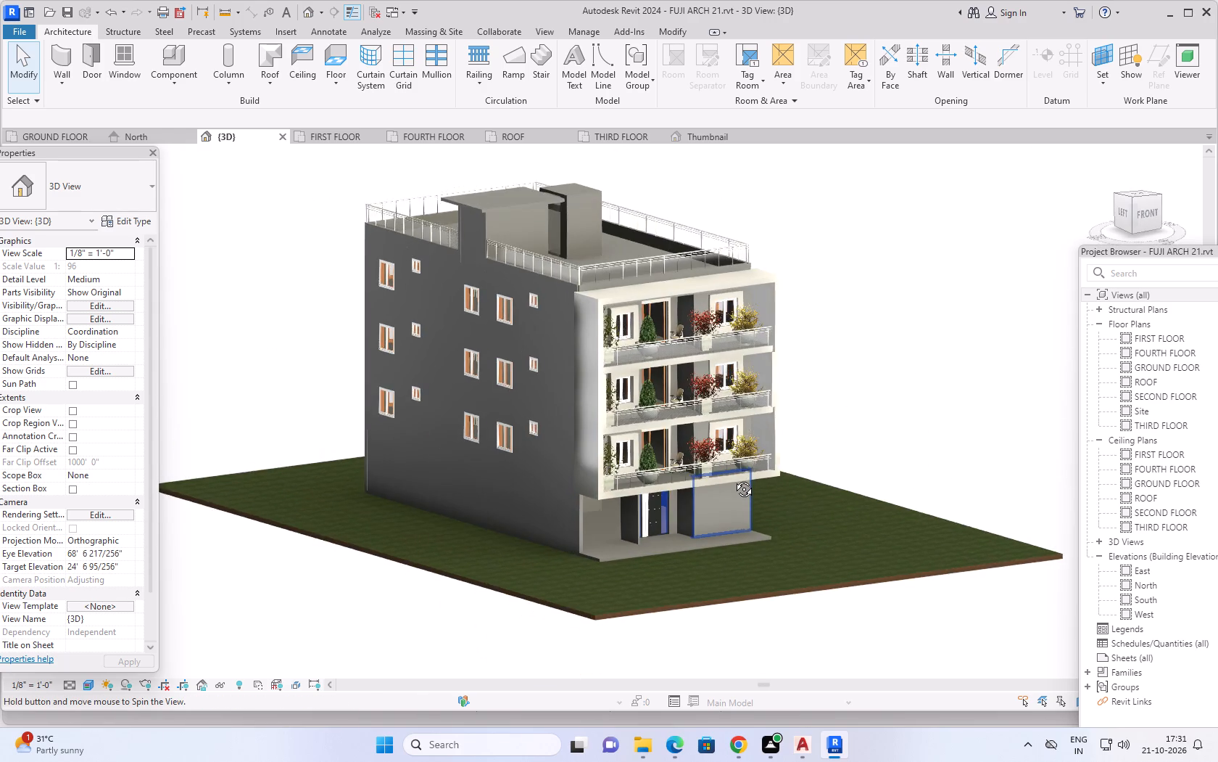
middle_click_drag(733, 478, 732, 480, "shift")
scroll(684, 538, "up", 1)
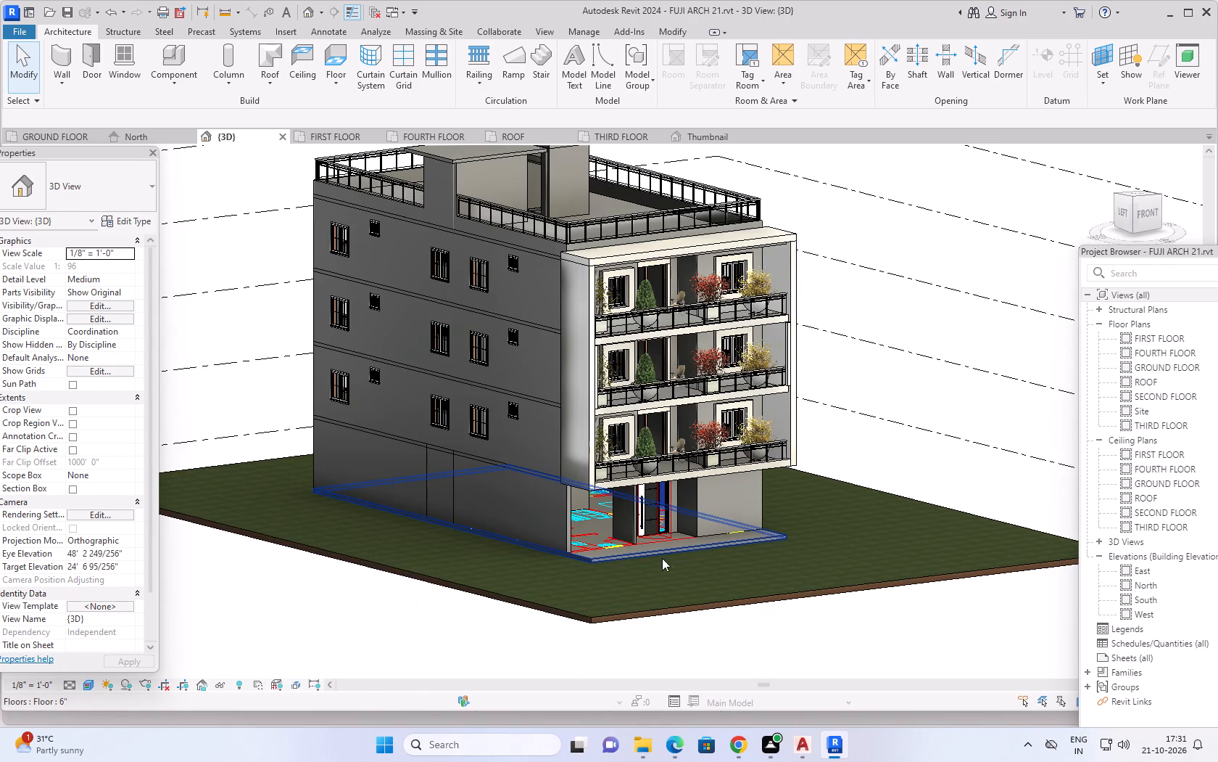
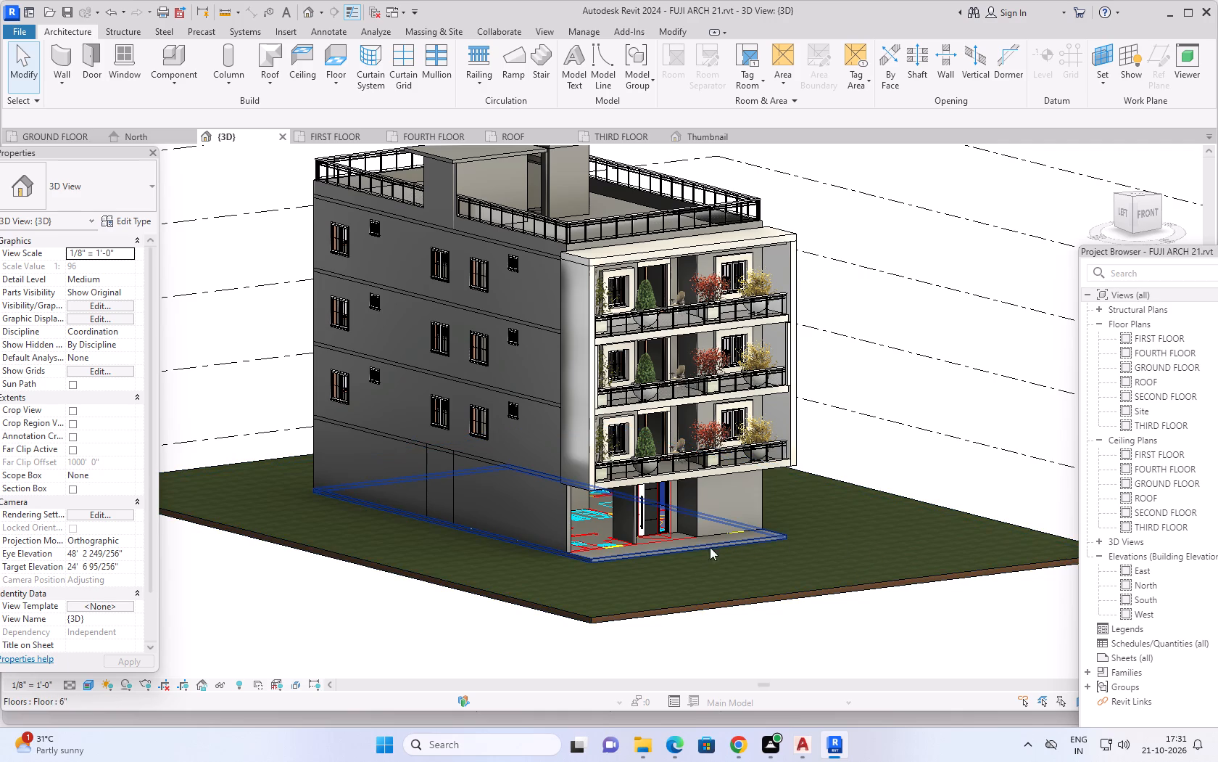
Examine the front facade, balconies, ground-floor entrance and surrounding toposolid up close in the 3D view.
scroll(708, 562, "up", 1)
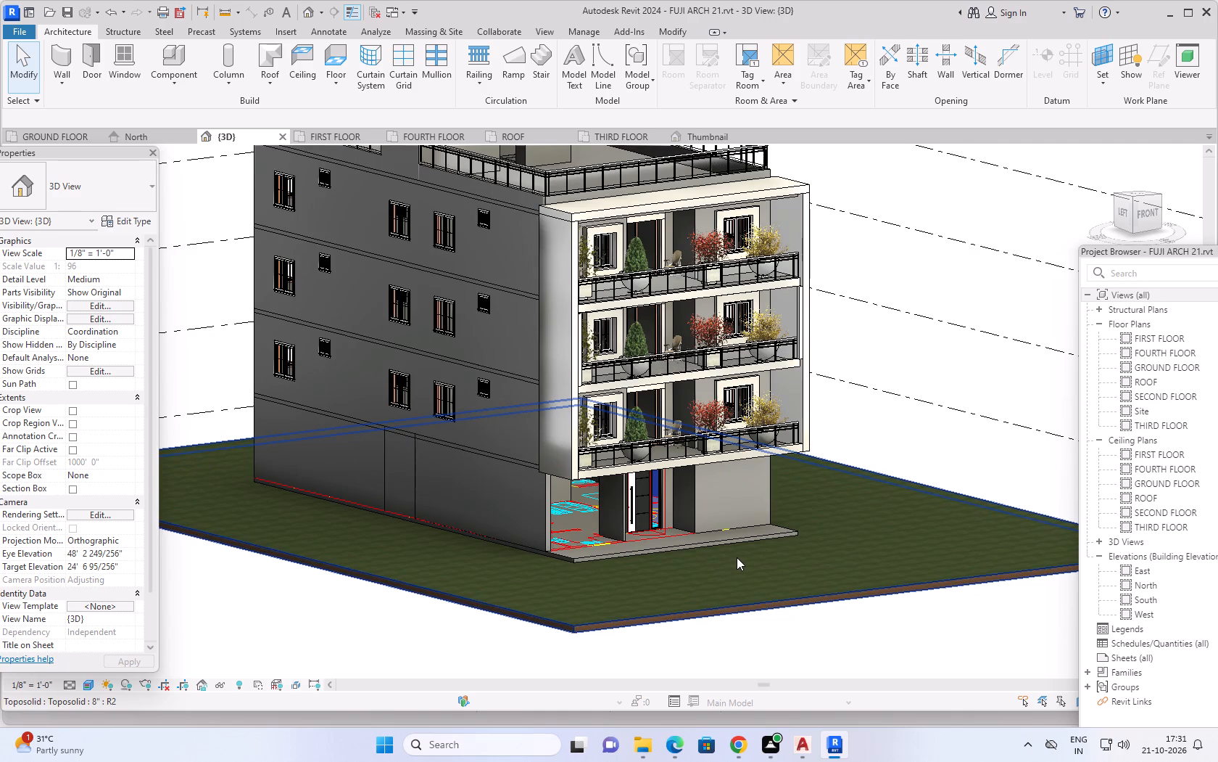
scroll(737, 557, "up", 1)
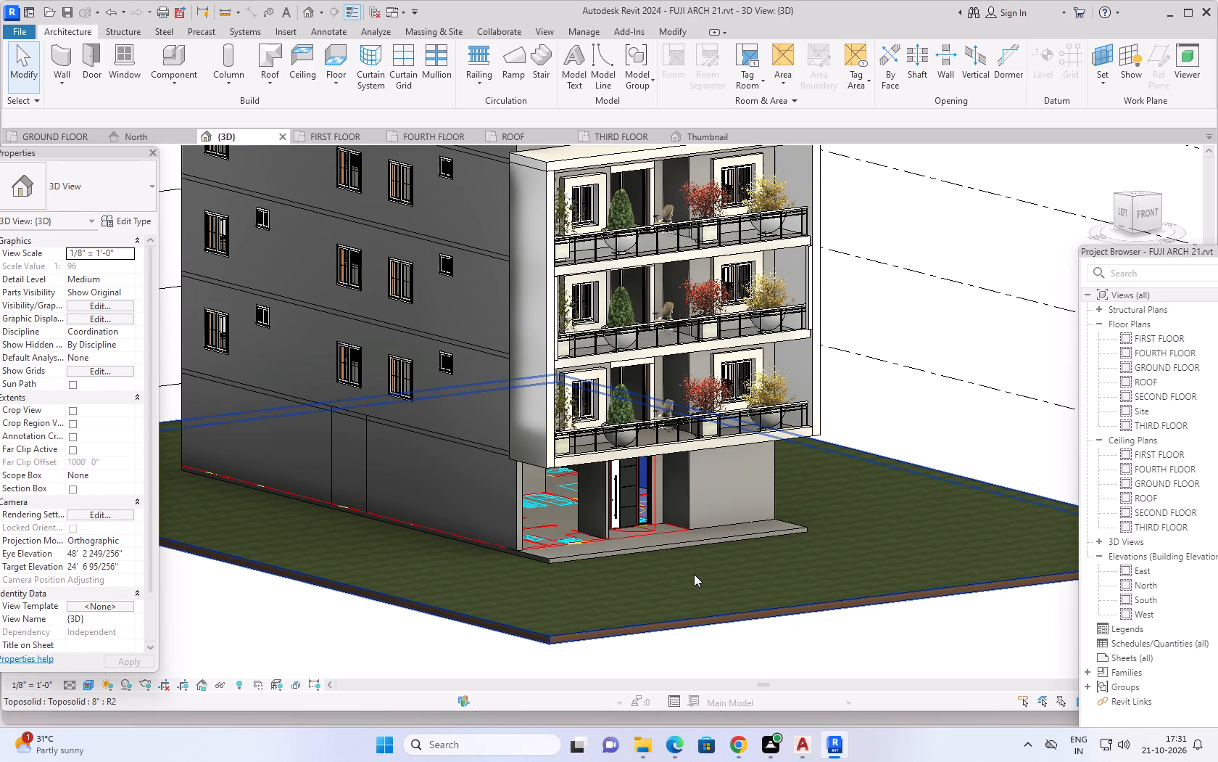
scroll(674, 578, "up", 1)
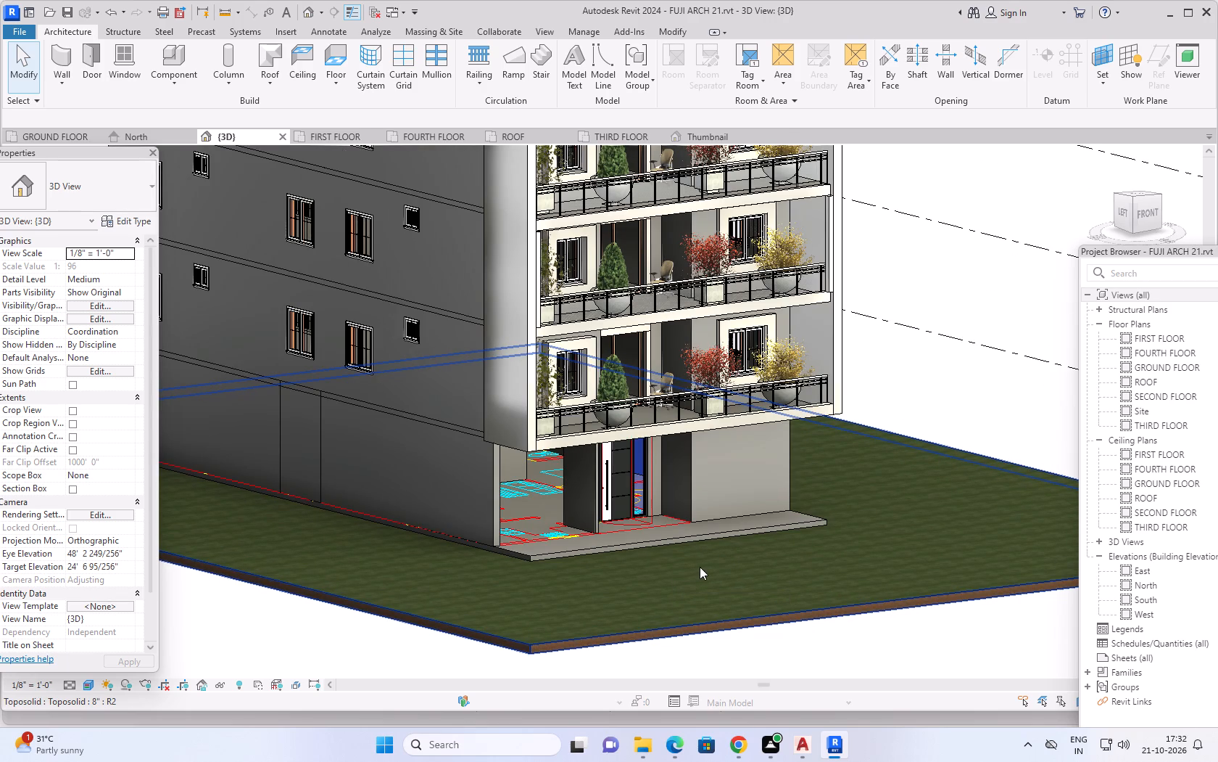
scroll(705, 565, "down", 1)
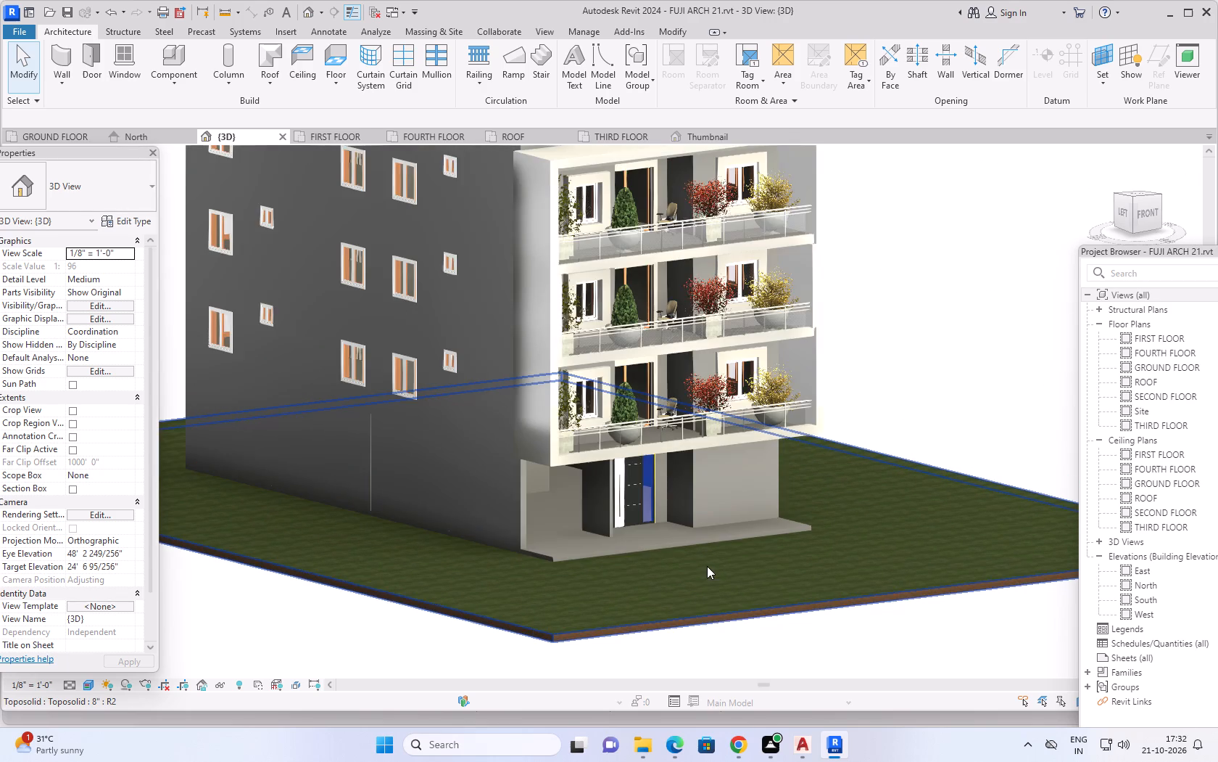
scroll(708, 566, "down", 1)
middle_click_drag(826, 509, 829, 533)
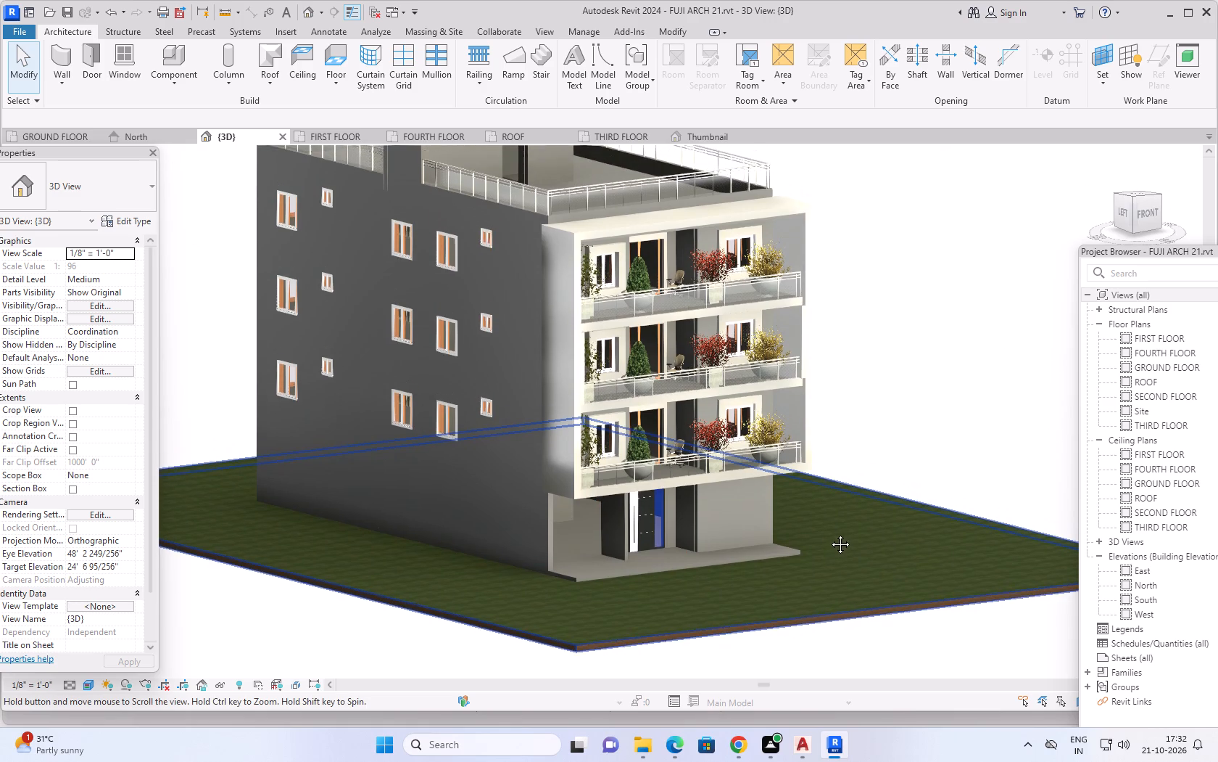
middle_click_drag(829, 533, 804, 586)
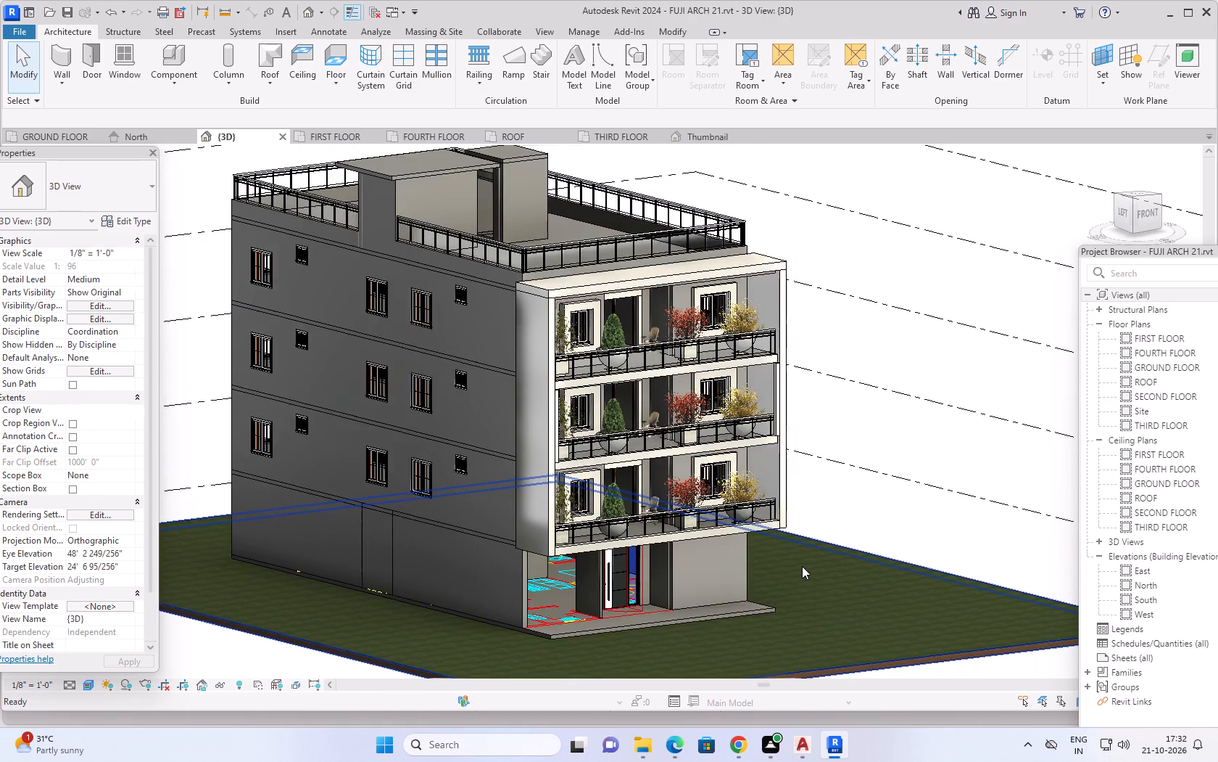
scroll(802, 566, "up", 1)
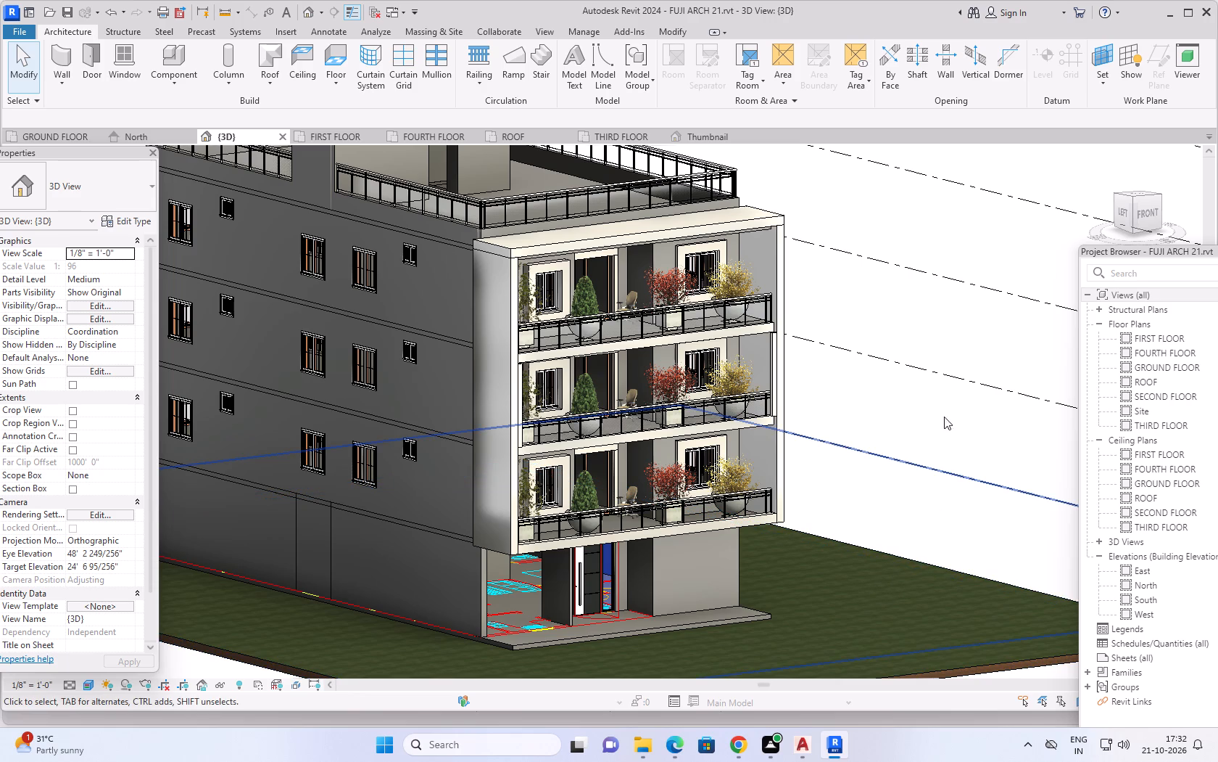
middle_click_drag(918, 429, 869, 435, "shift")
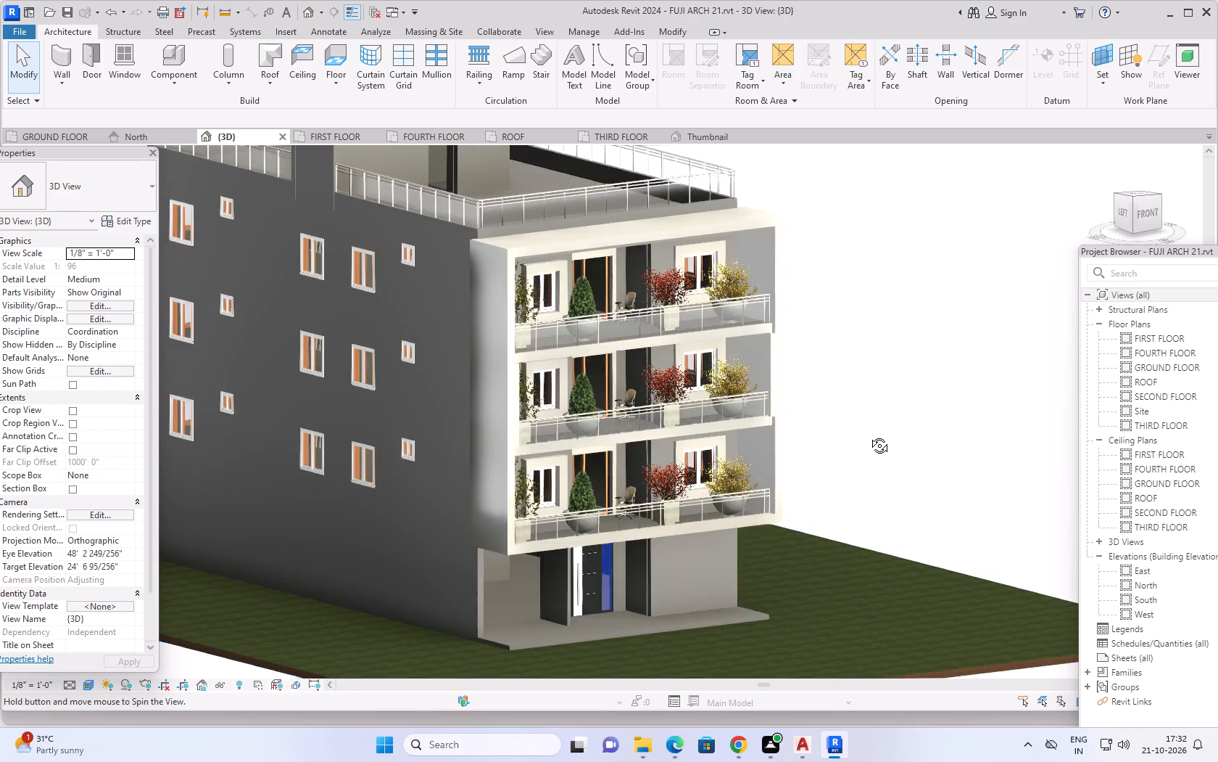
middle_click_drag(869, 435, 932, 407, "shift")
scroll(879, 429, "up", 2)
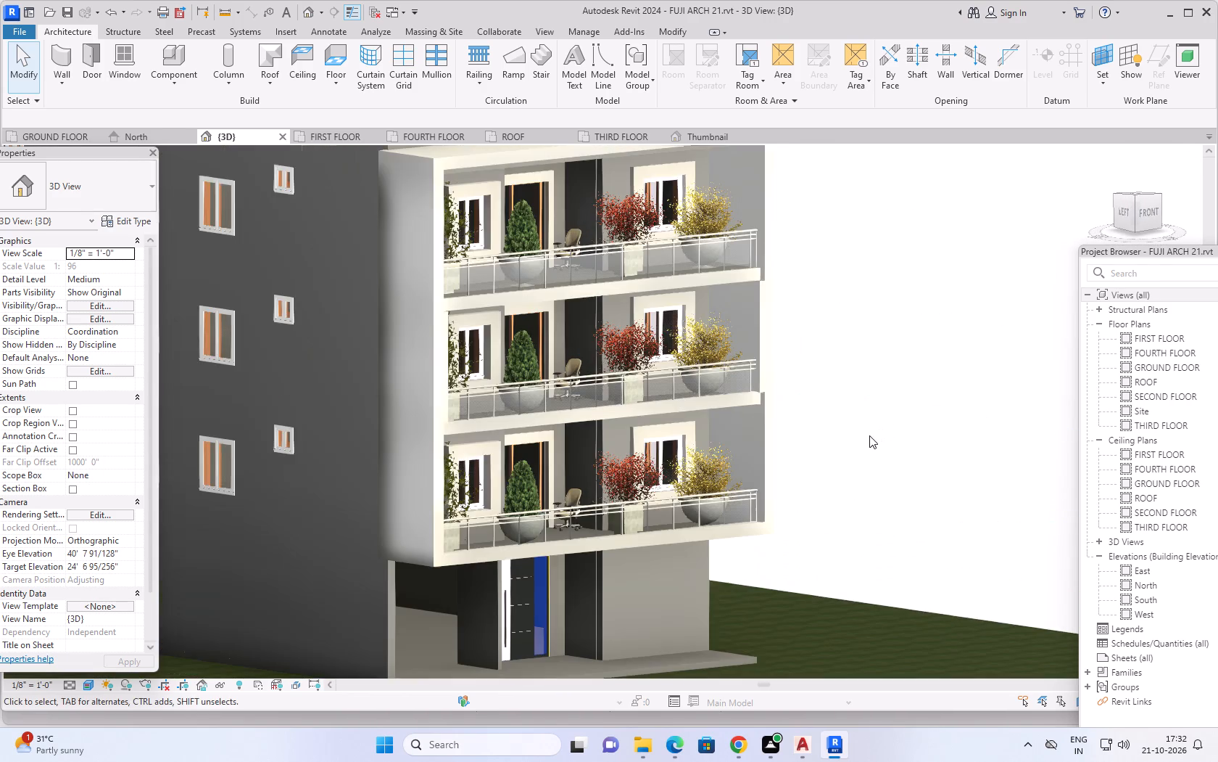
middle_click_drag(869, 435, 913, 424)
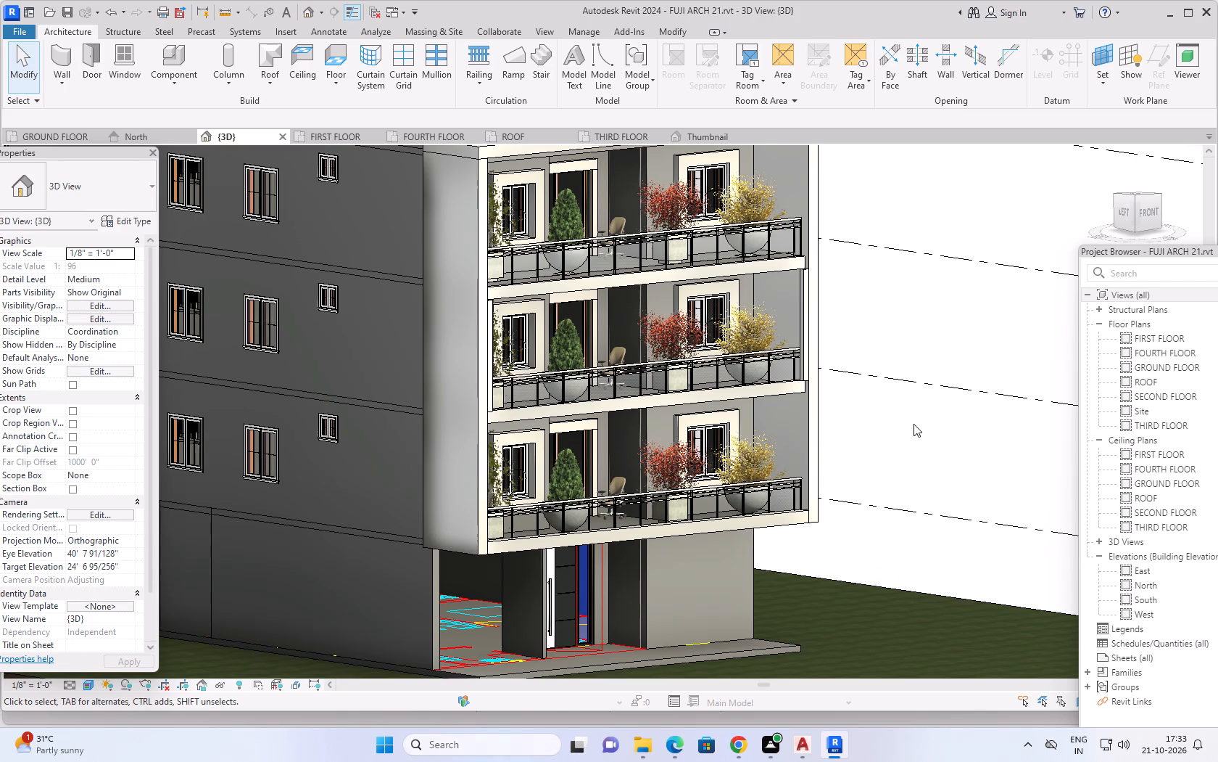
middle_click_drag(869, 532, 892, 449)
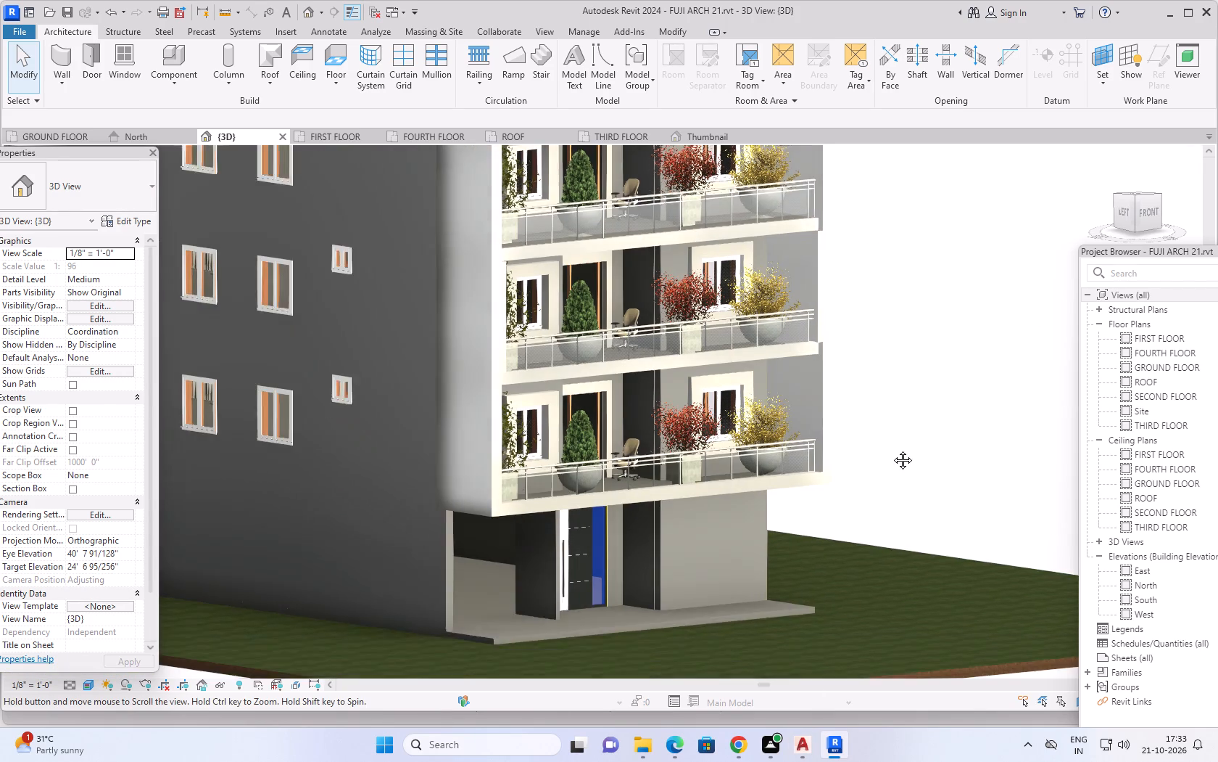
middle_click_drag(892, 449, 895, 401)
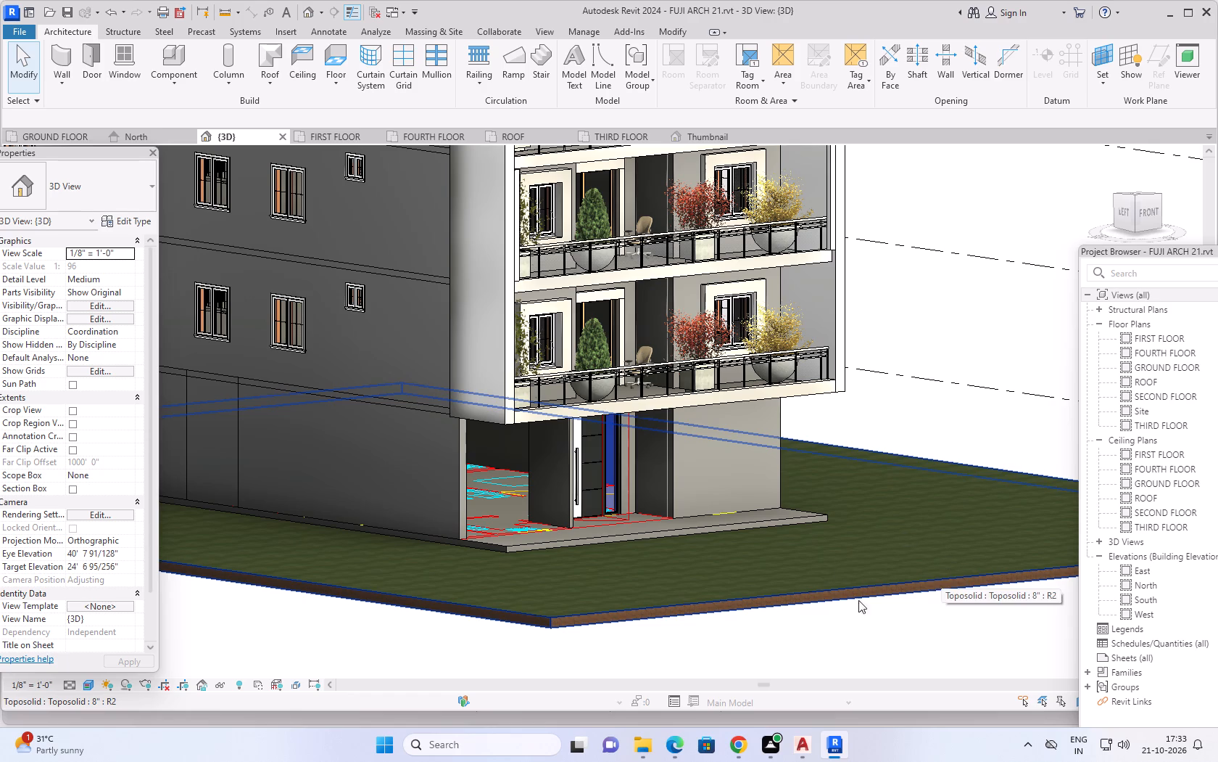
scroll(858, 610, "up", 2)
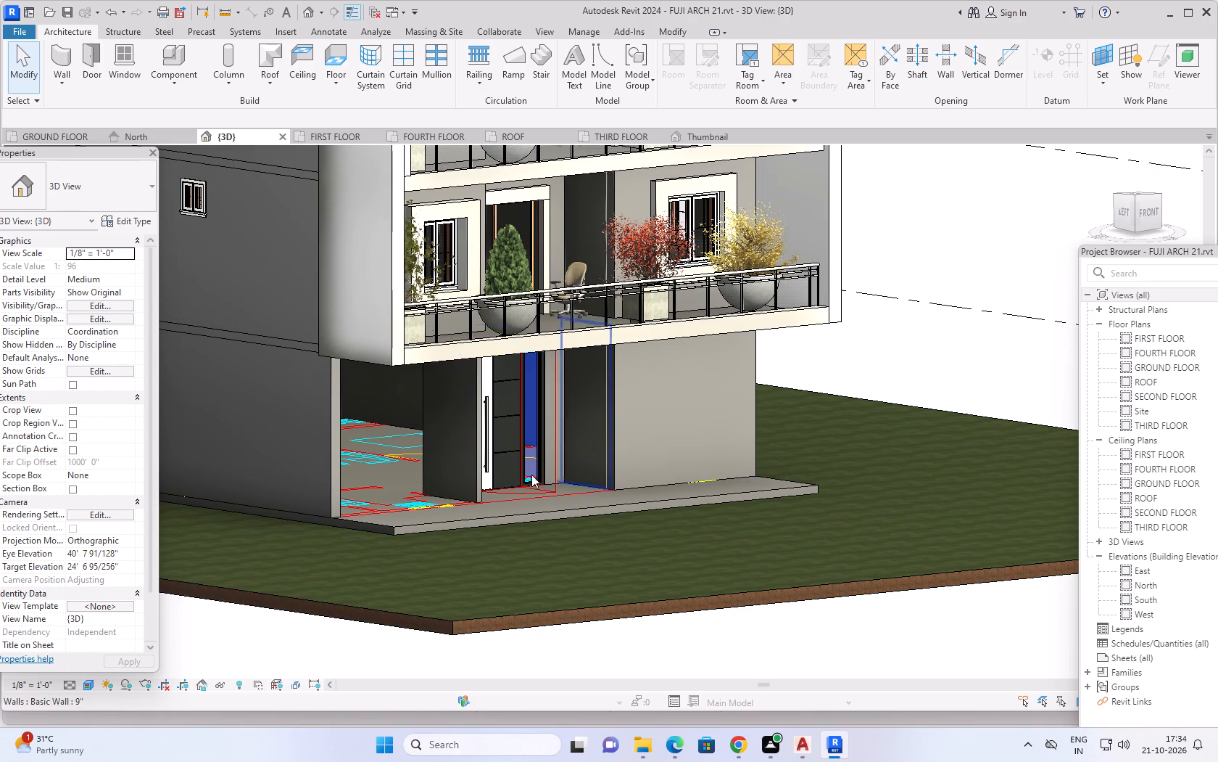
scroll(745, 507, "down", 4)
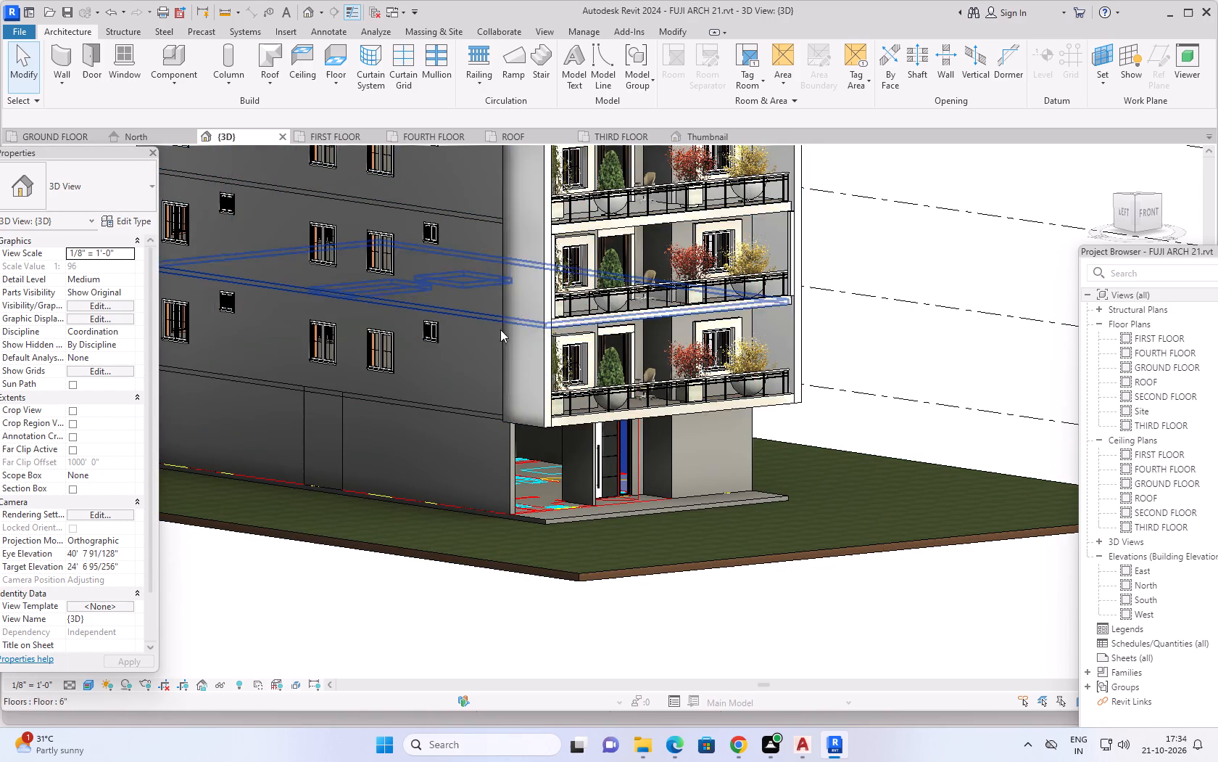
Create a new project material in the Material Browser and name it WALL.
left_click(578, 27)
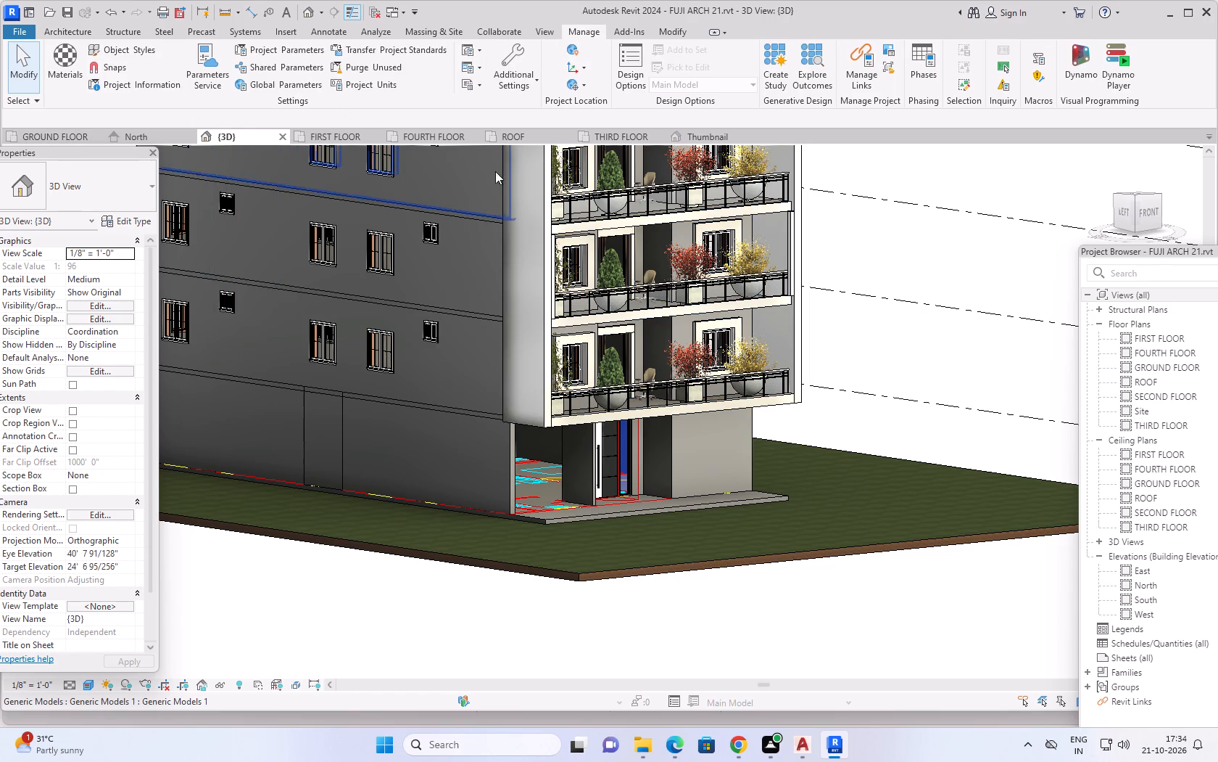
middle_click_drag(925, 233, 942, 295, "shift")
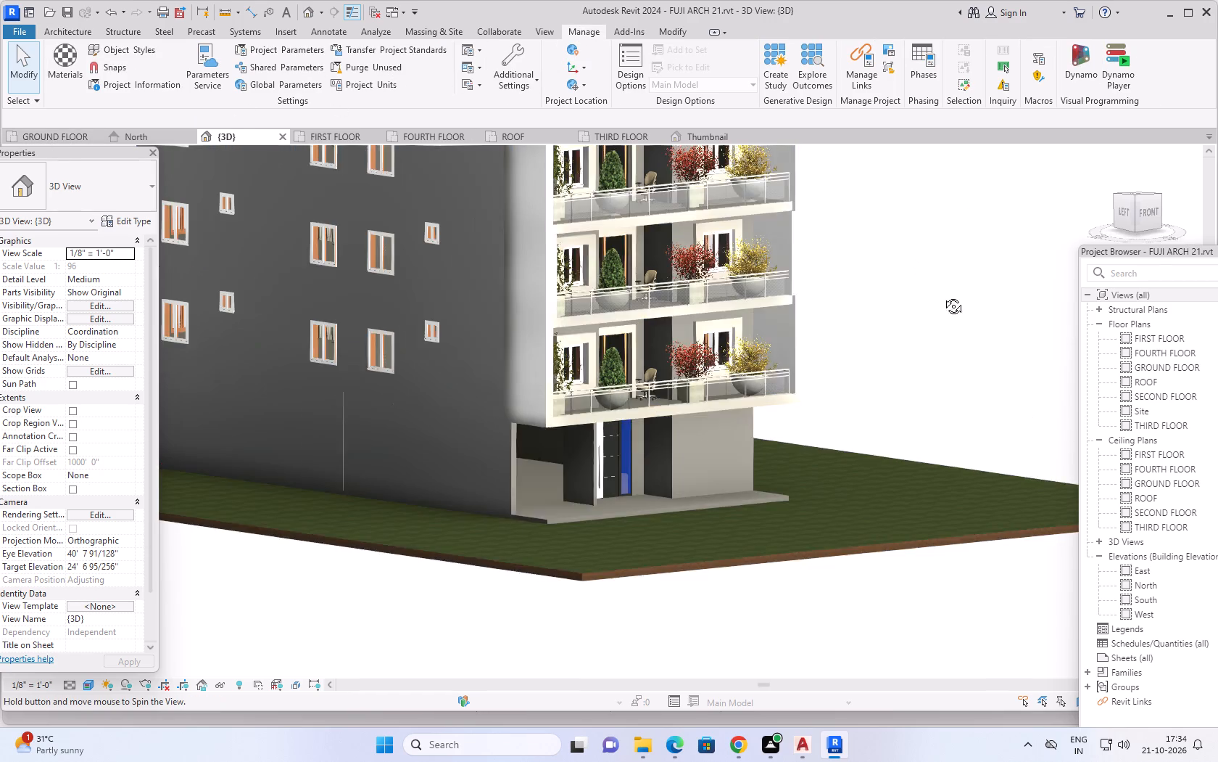
middle_click_drag(942, 295, 859, 456, "shift")
scroll(890, 399, "down", 2)
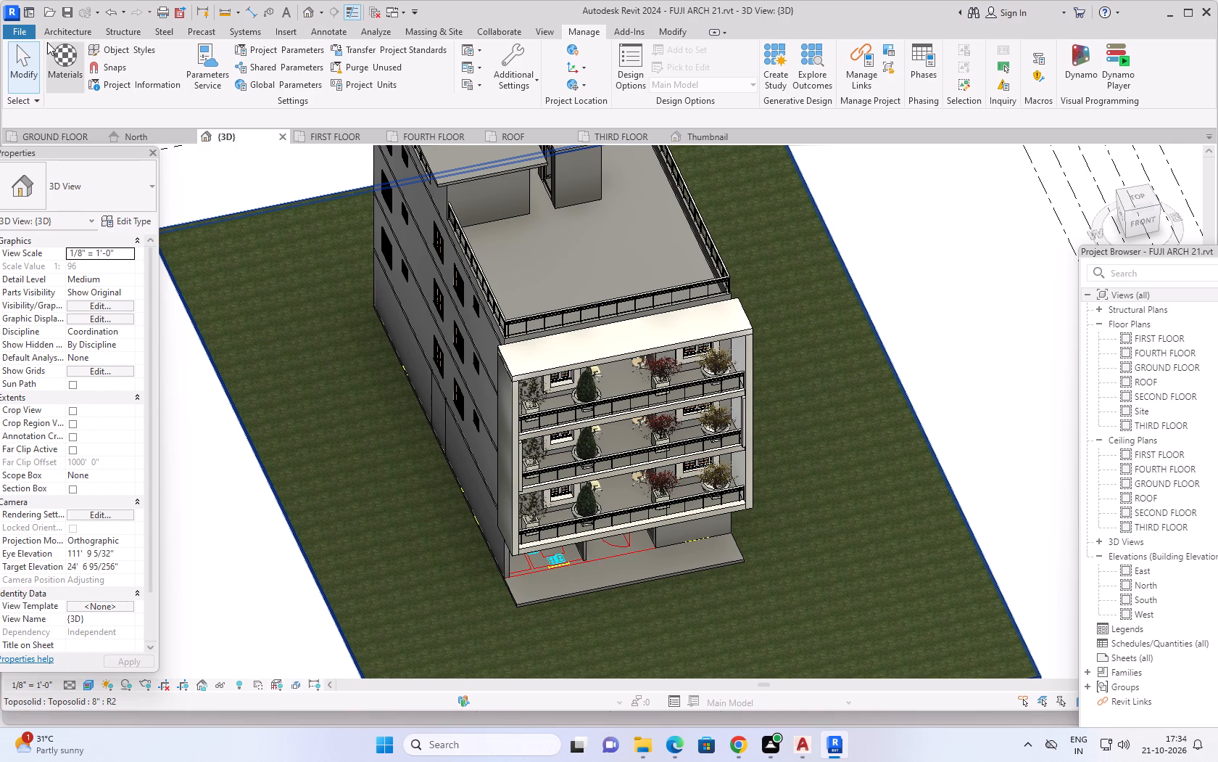
left_click(62, 55)
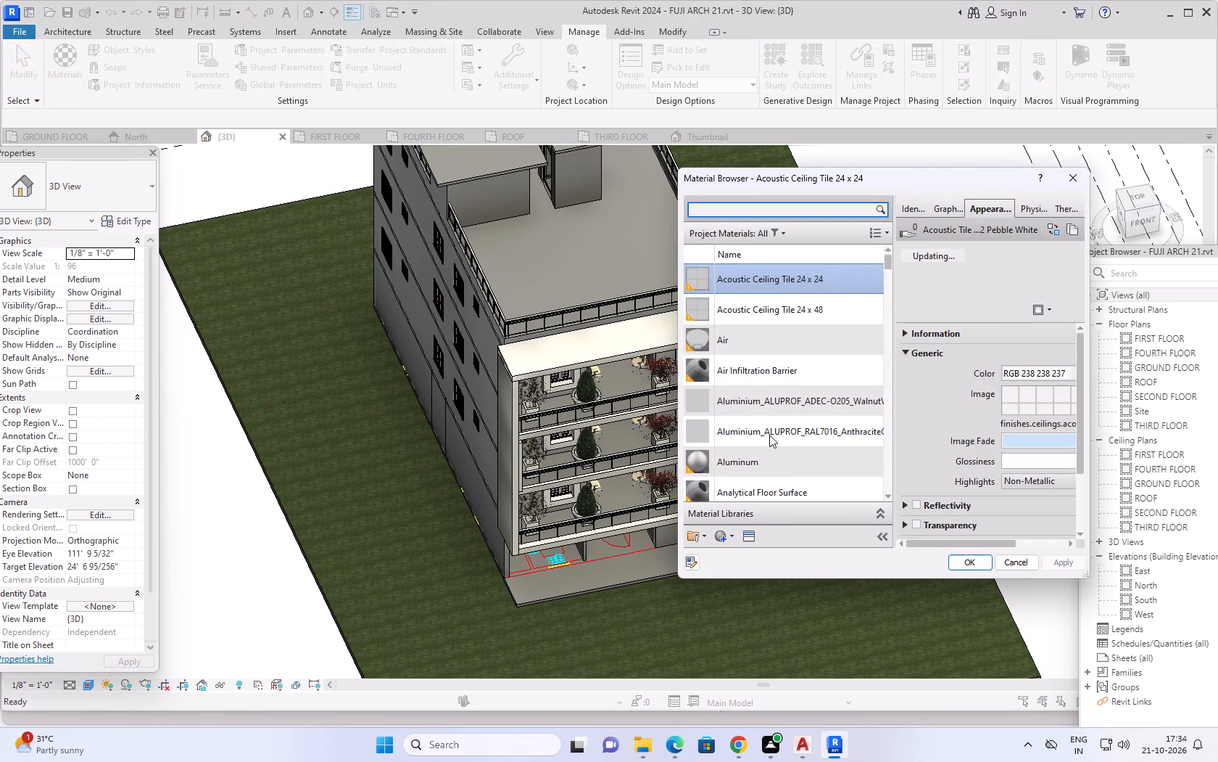
left_click(731, 531)
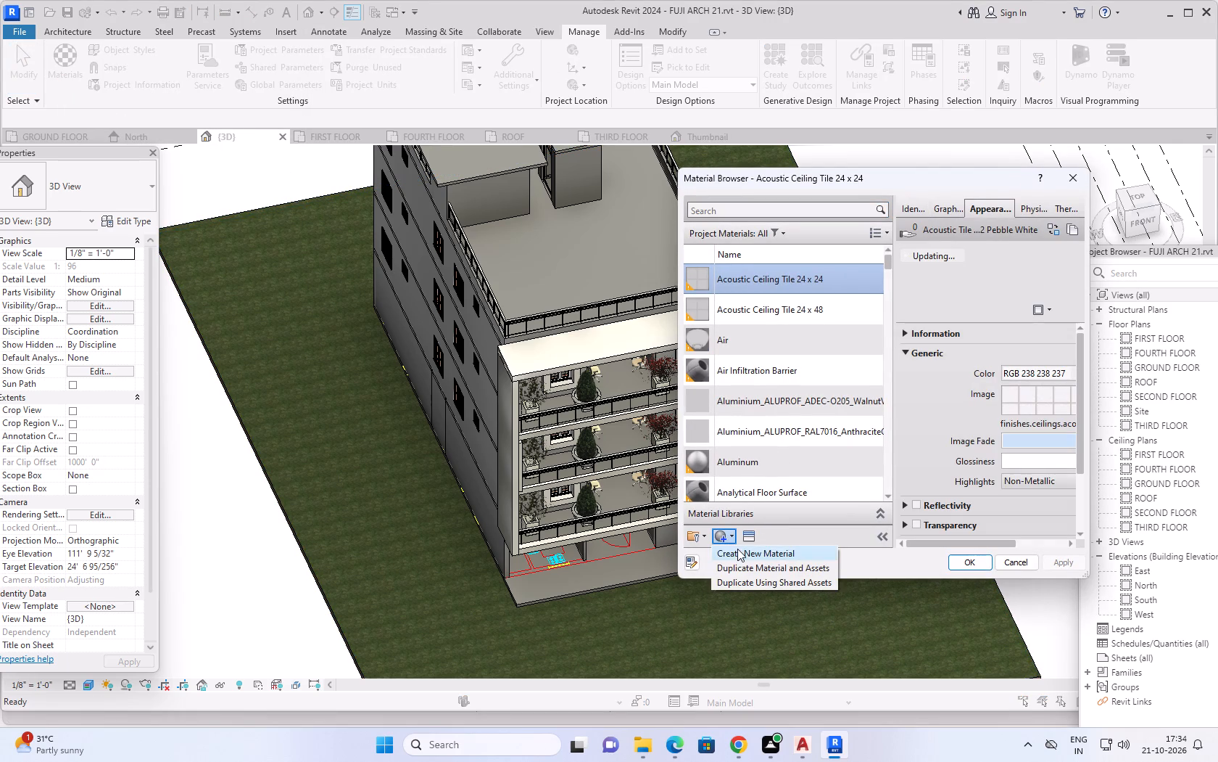
left_click(739, 550)
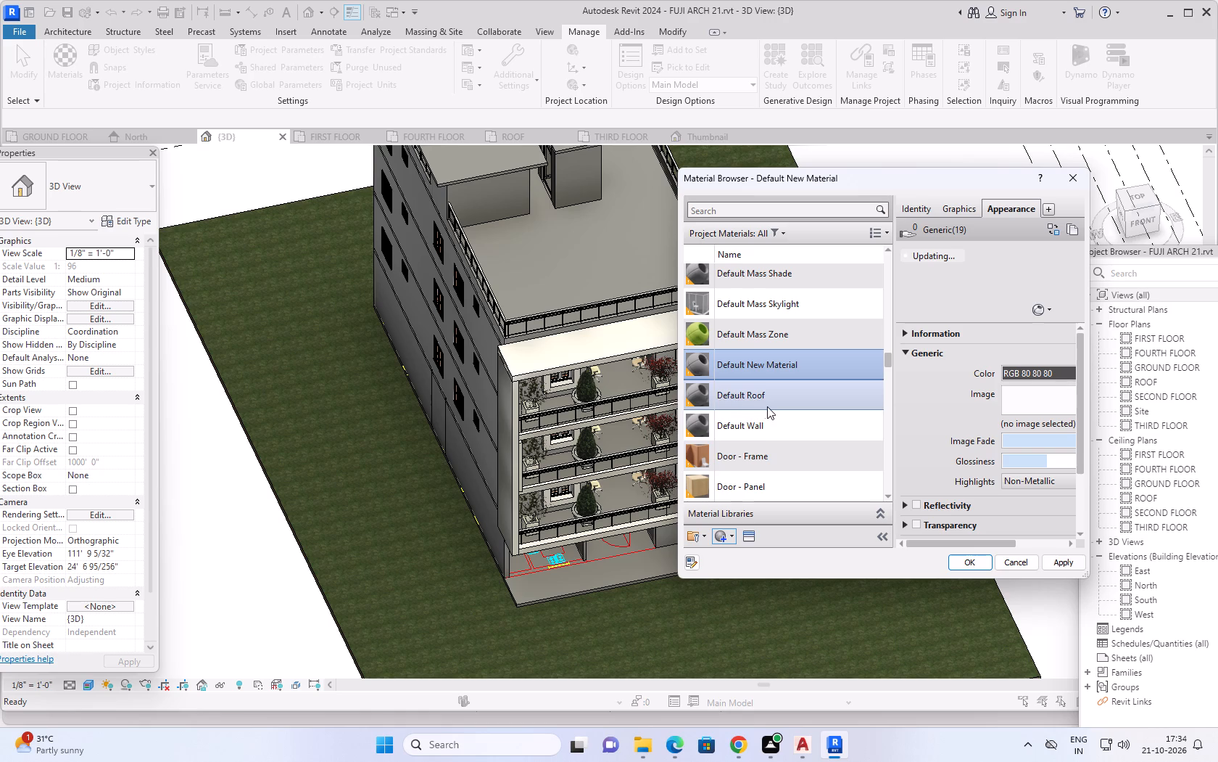
right_click(808, 367)
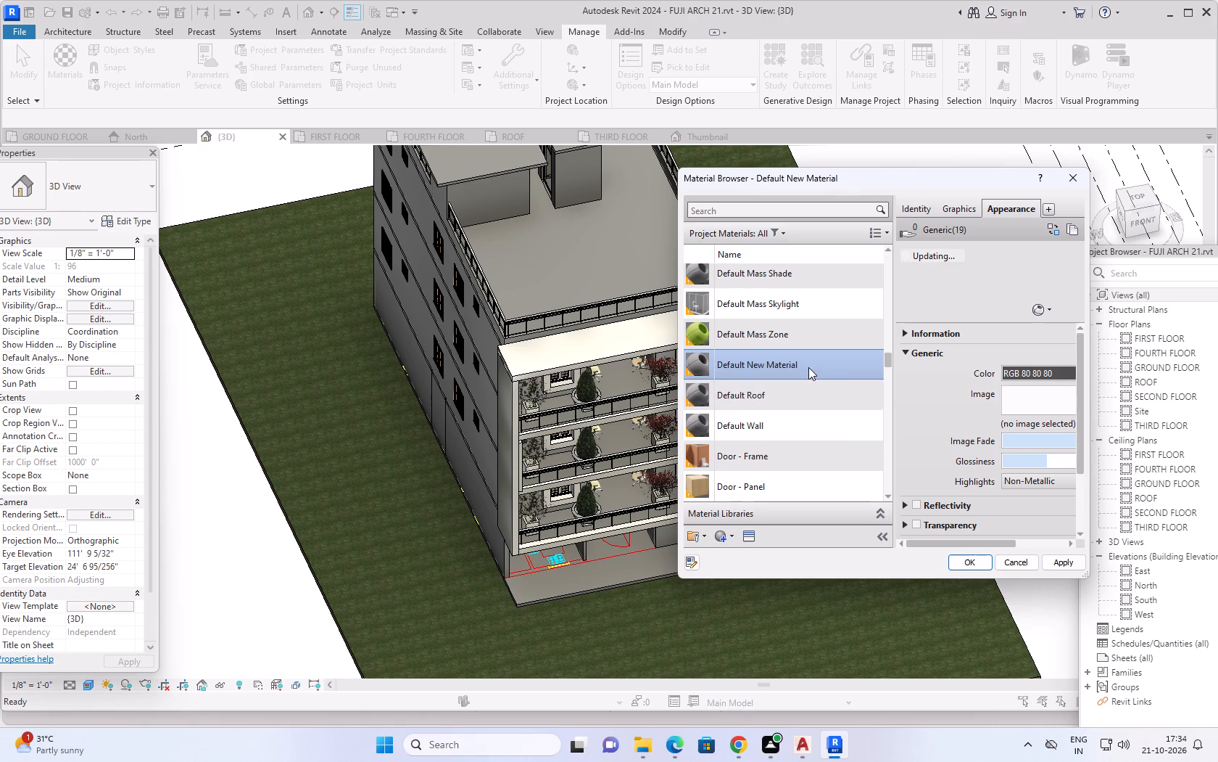
left_click(847, 425)
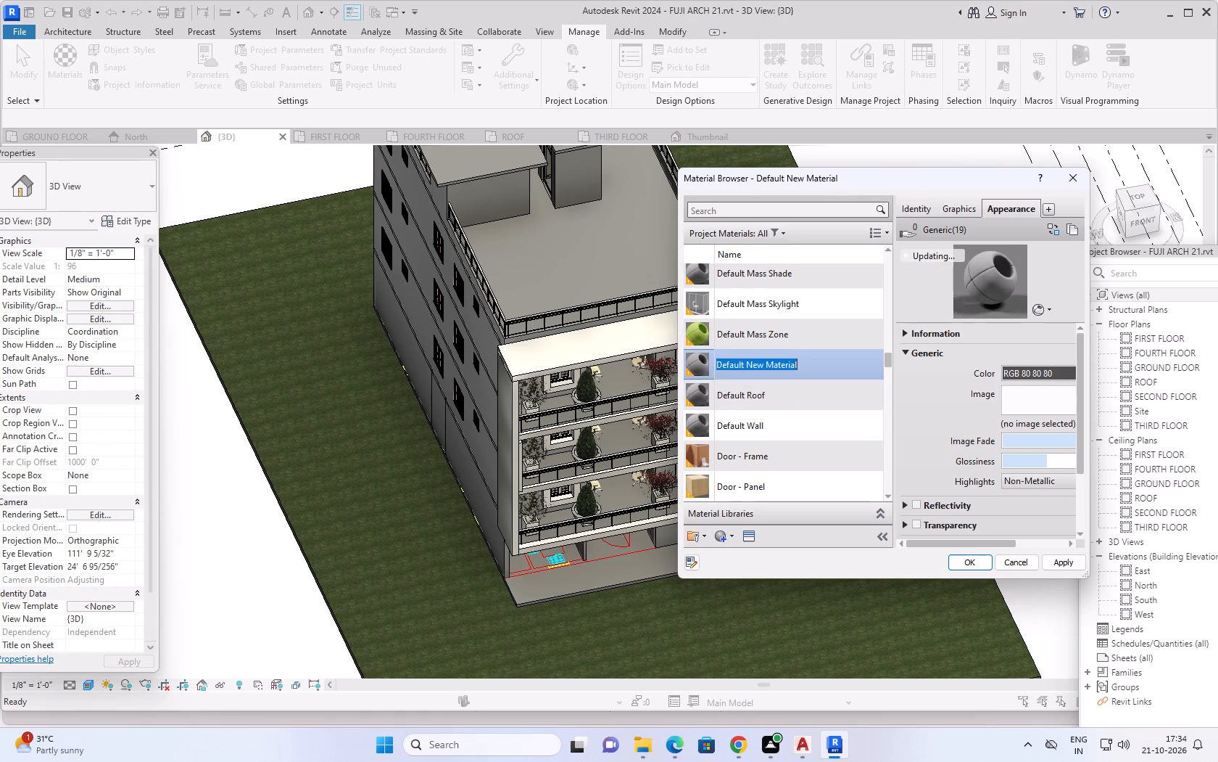
key("BackSpace")
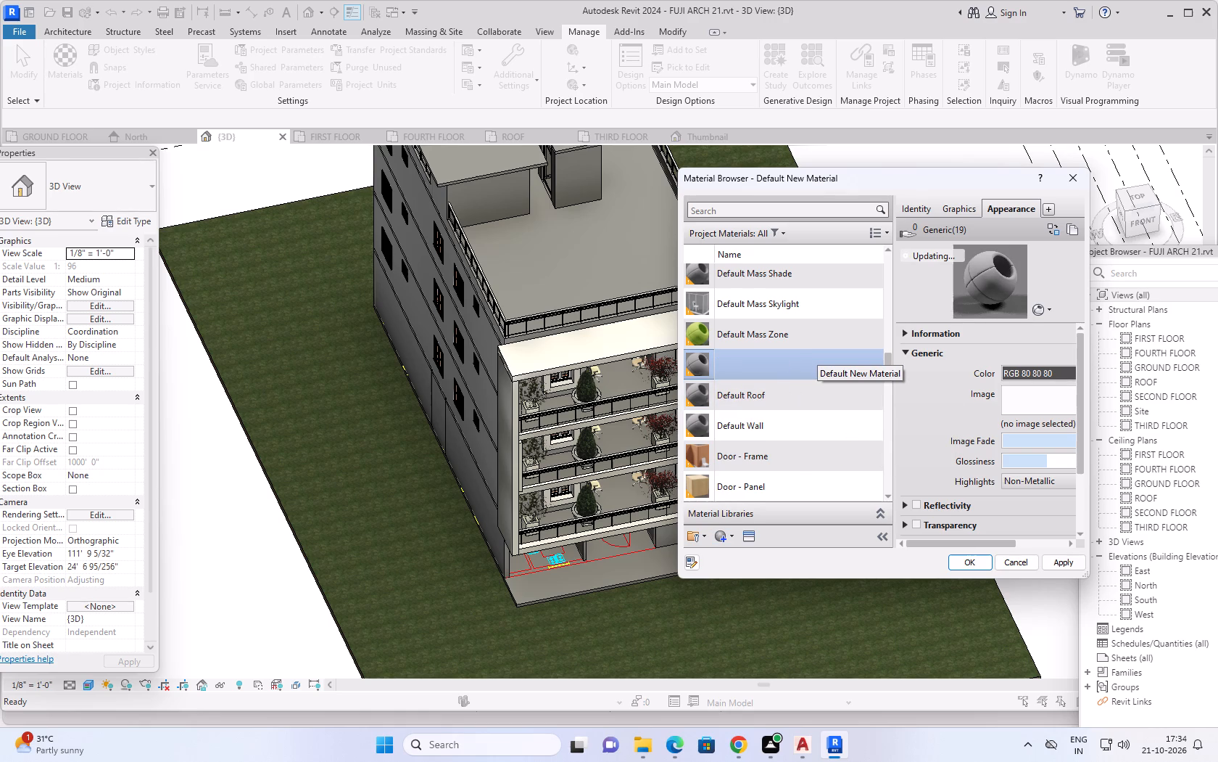
type("WA")
type("LL")
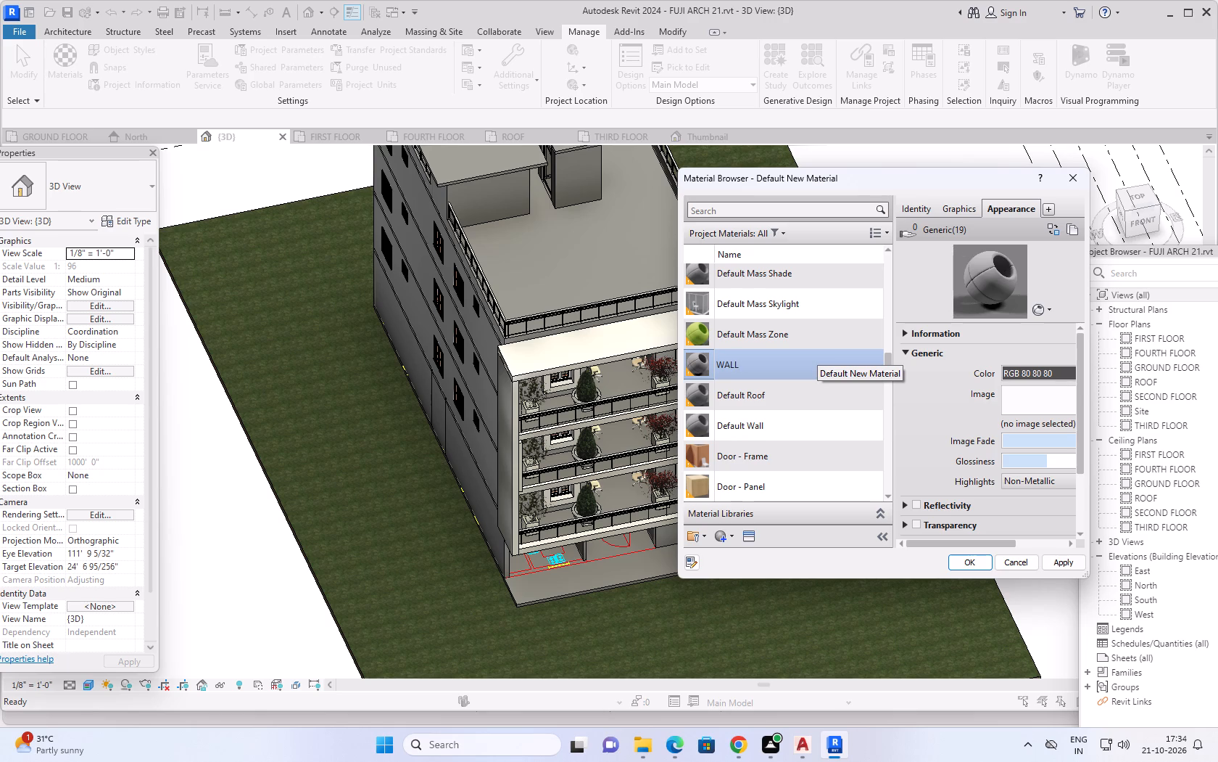
Enable Use Render Appearance for the shading of the WALL material.
left_click(957, 208)
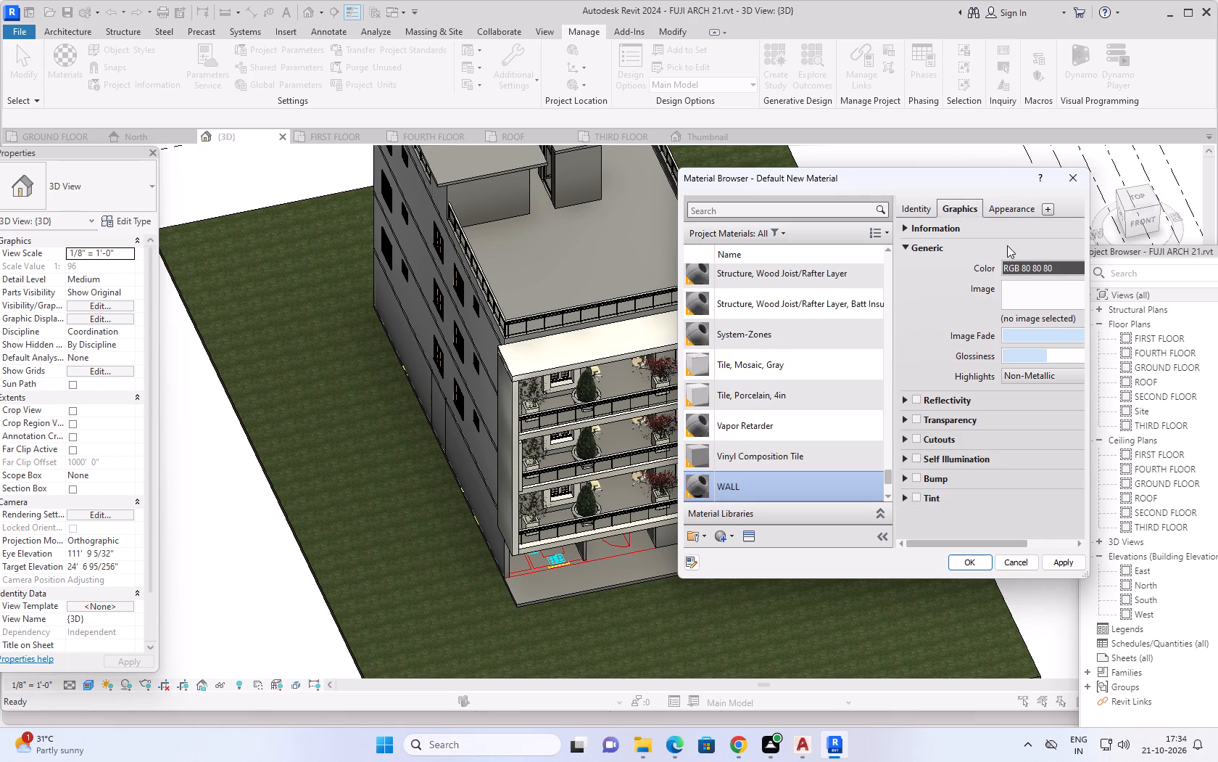
left_click(1006, 247)
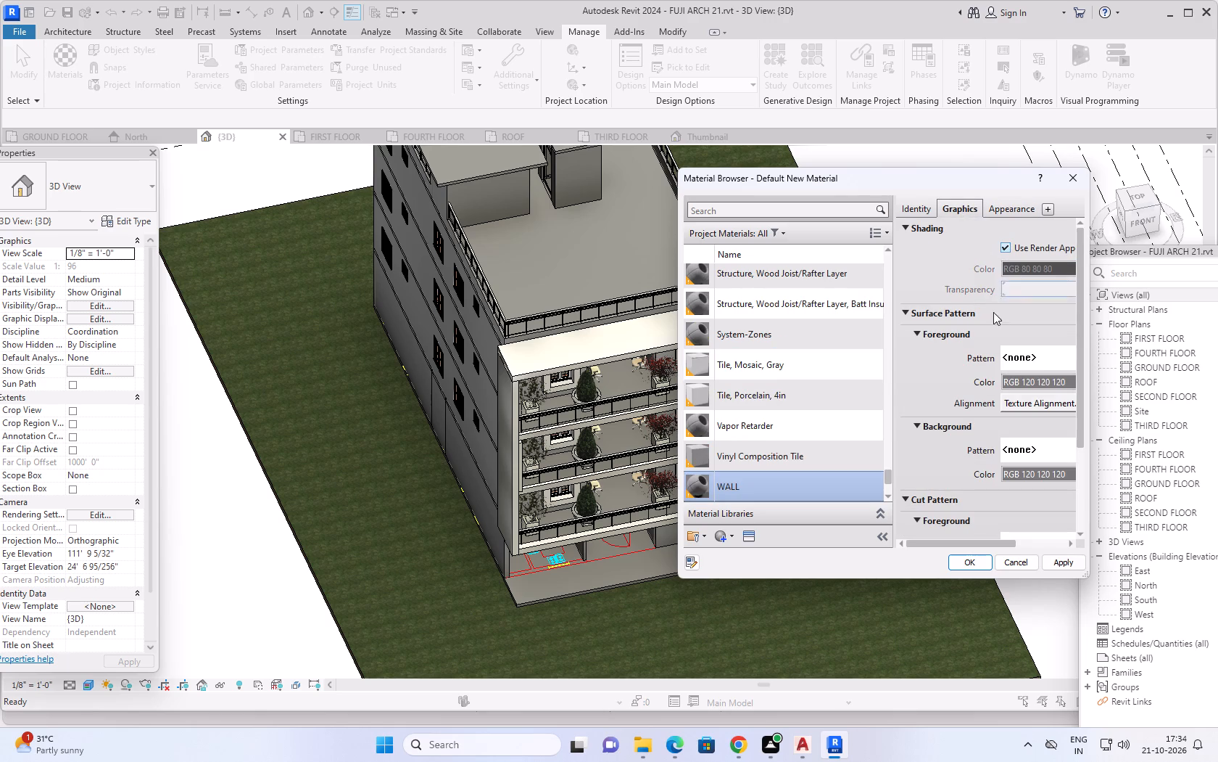
Examine the WALL material's surface and cut pattern, identity and appearance settings.
scroll(990, 339, "up", 3)
scroll(990, 340, "down", 4)
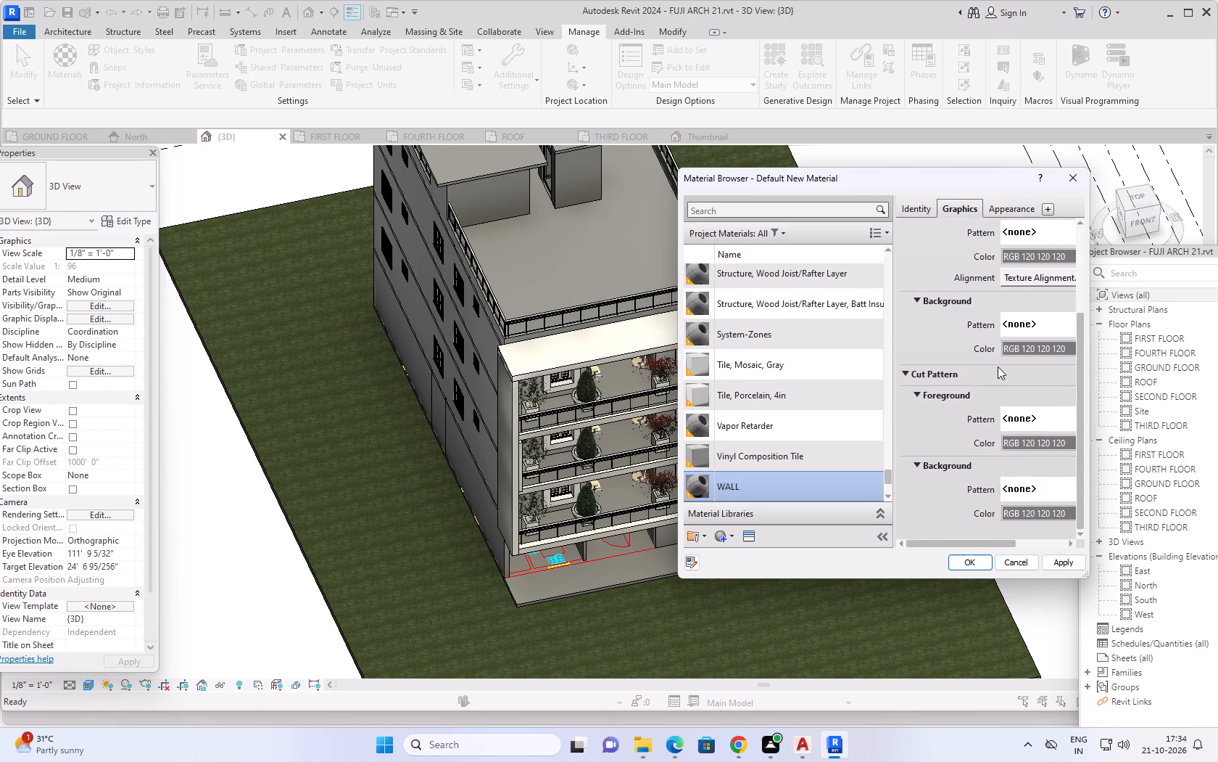
scroll(998, 372, "down", 4)
scroll(999, 378, "up", 8)
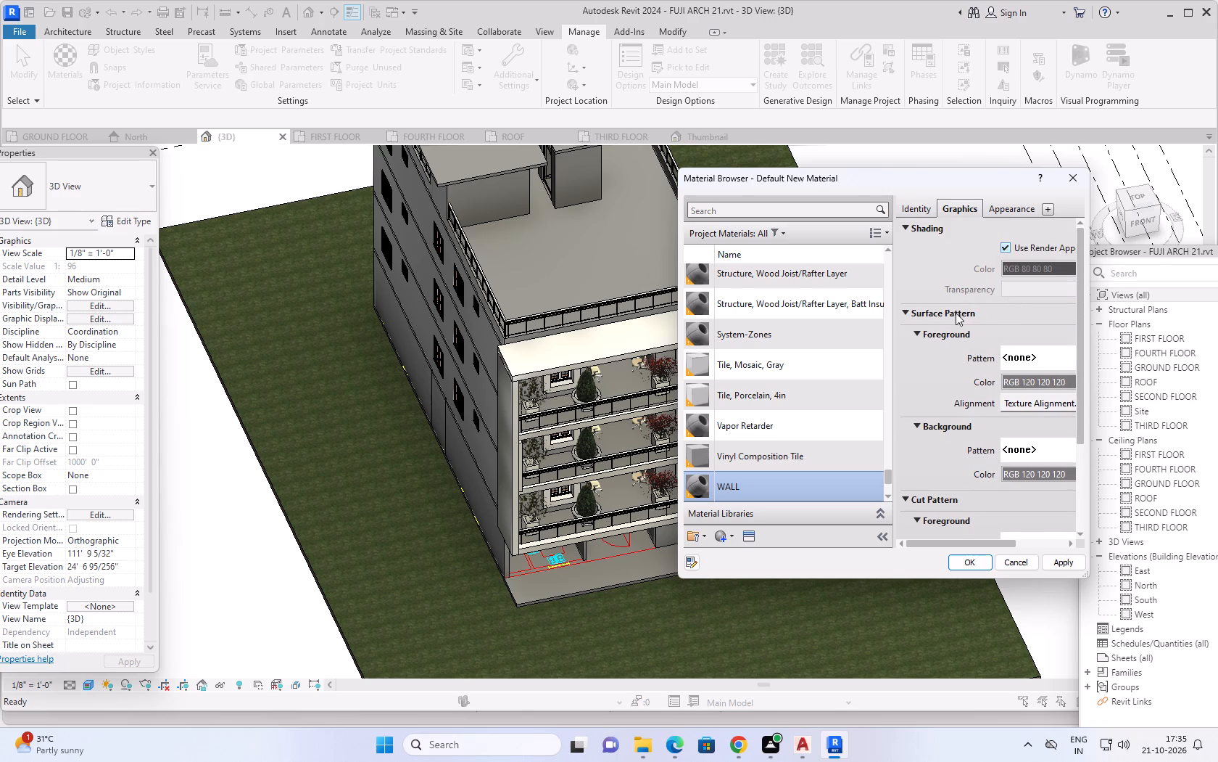
scroll(985, 362, "down", 7)
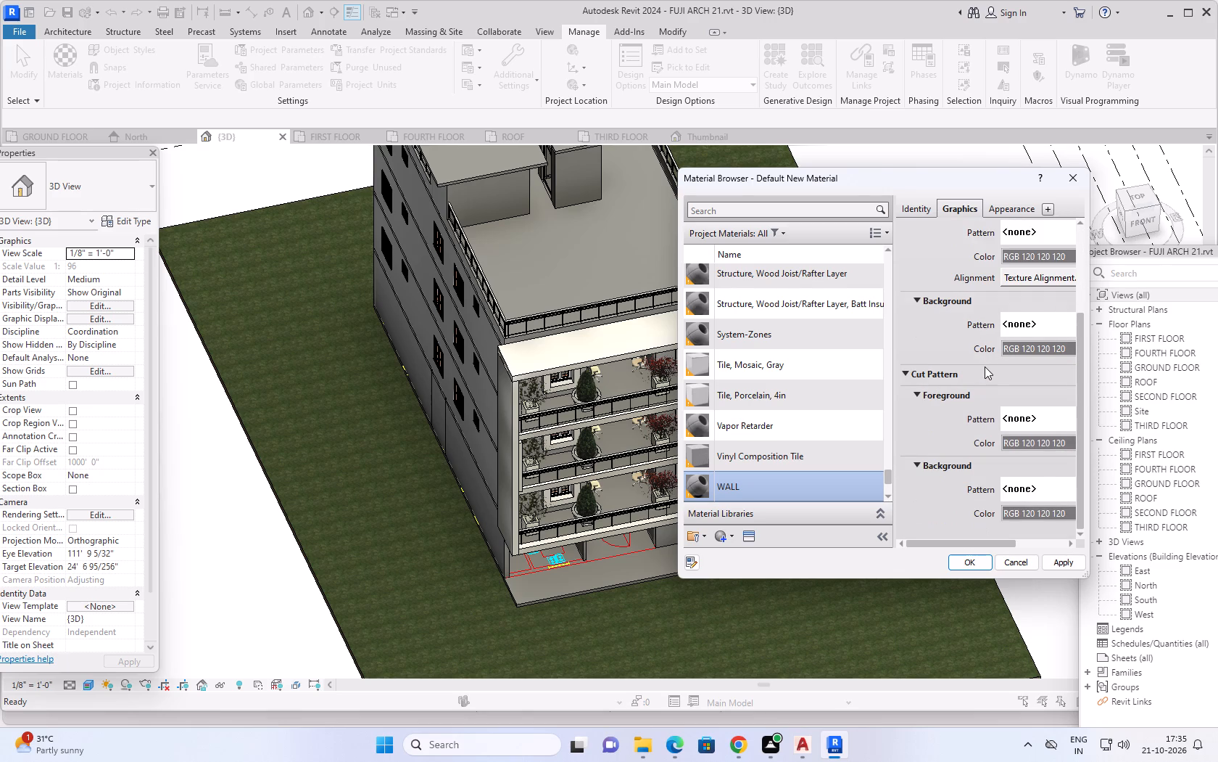
scroll(984, 367, "up", 9)
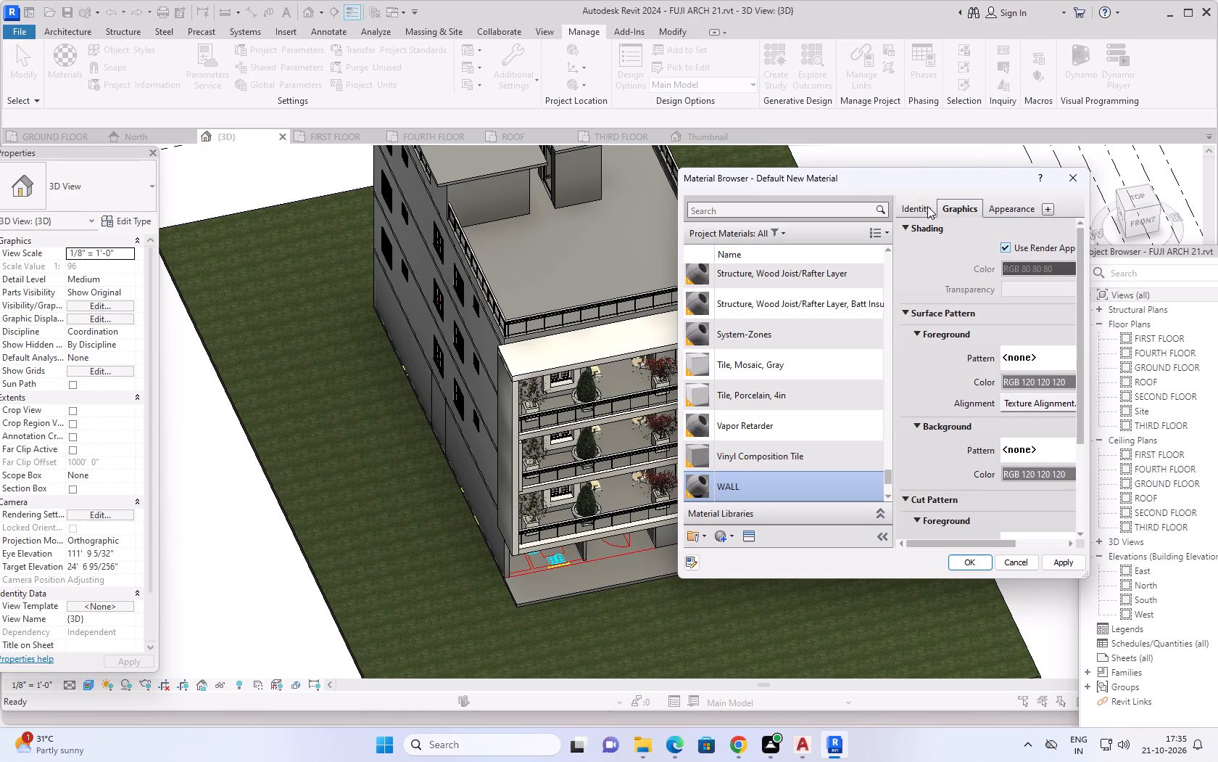
left_click(927, 206)
scroll(954, 248, "down", 4)
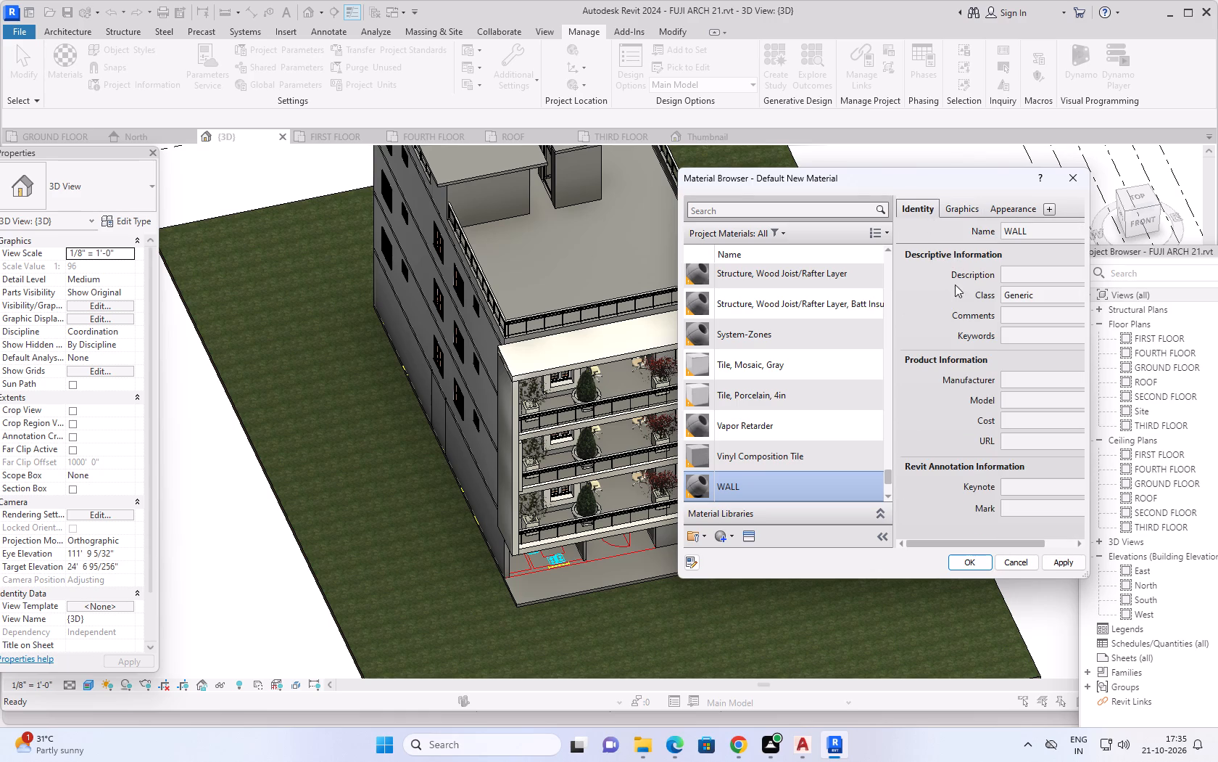
scroll(956, 287, "down", 2)
scroll(1000, 251, "up", 3)
scroll(985, 275, "down", 5)
scroll(996, 419, "down", 1)
left_click(968, 208)
left_click(1001, 207)
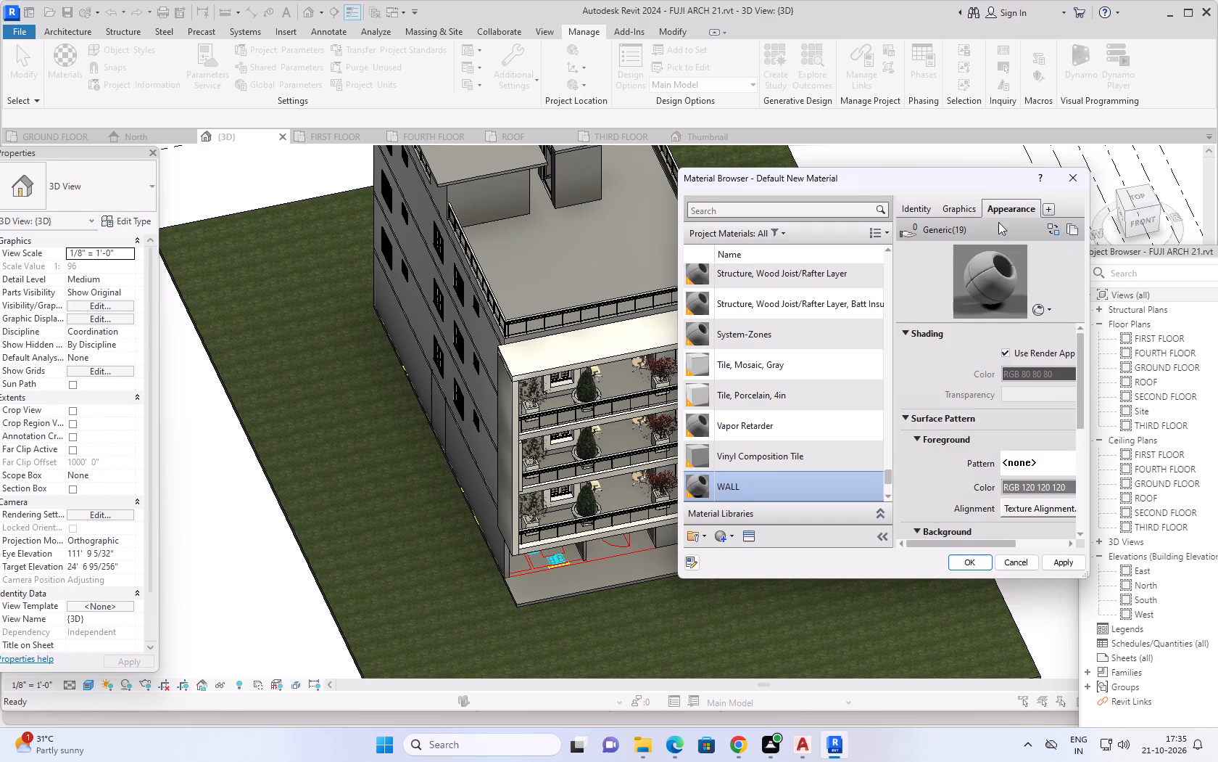
scroll(978, 331, "down", 1)
scroll(981, 343, "up", 4)
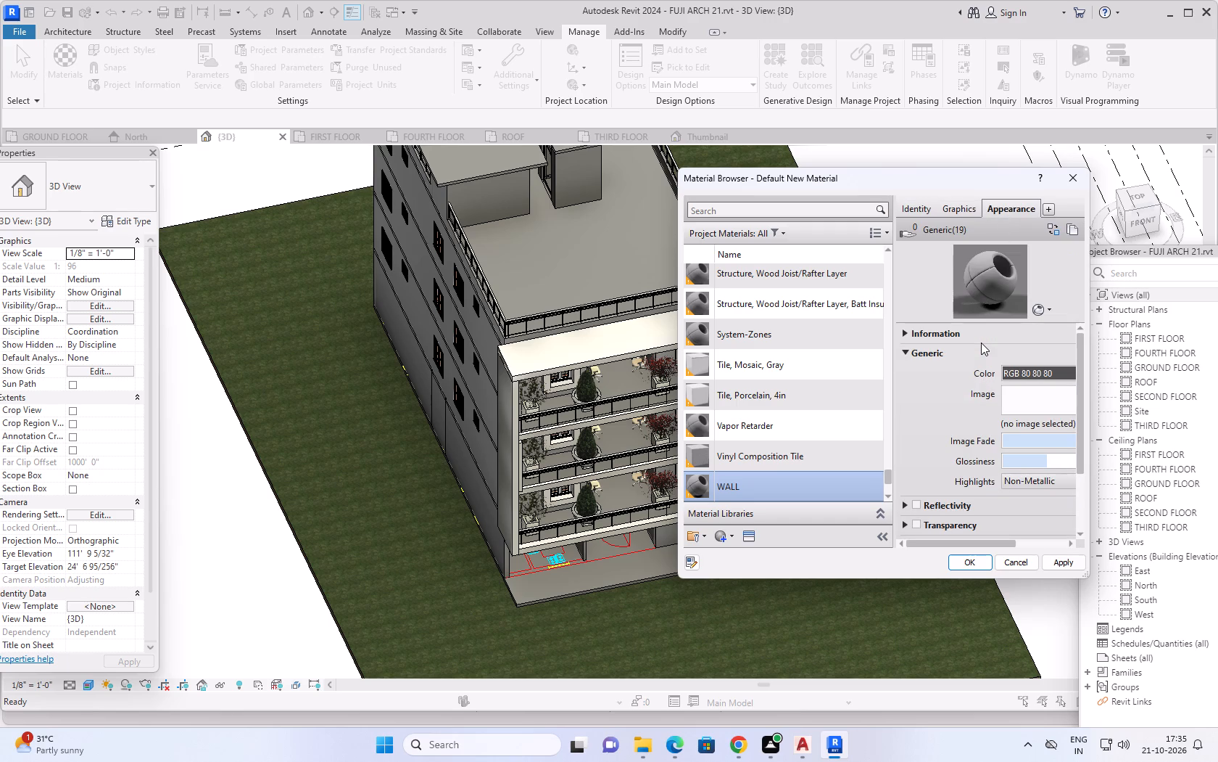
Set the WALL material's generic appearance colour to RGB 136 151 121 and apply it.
middle_click_drag(973, 342, 942, 347)
scroll(966, 395, "up", 1)
scroll(1003, 449, "up", 2)
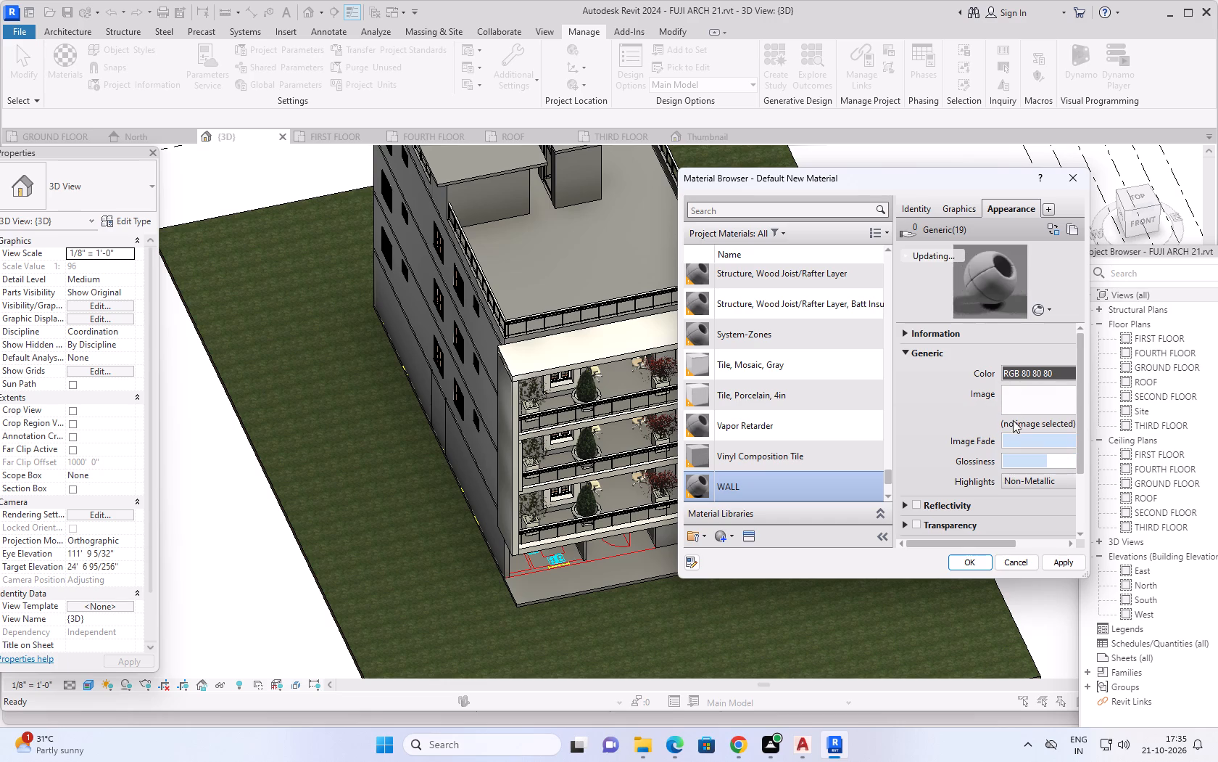
left_click(1016, 370)
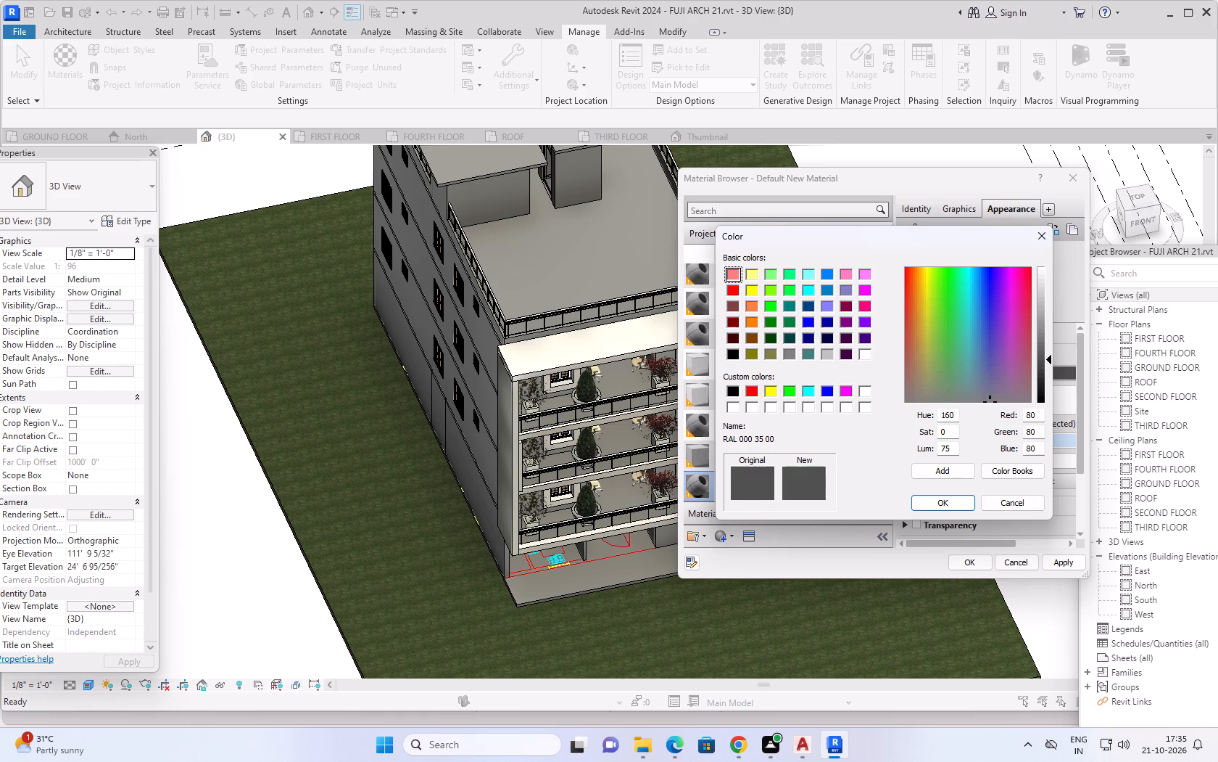
left_click_drag(1038, 416, 1003, 420)
left_click_drag(1003, 420, 1003, 421)
type("136")
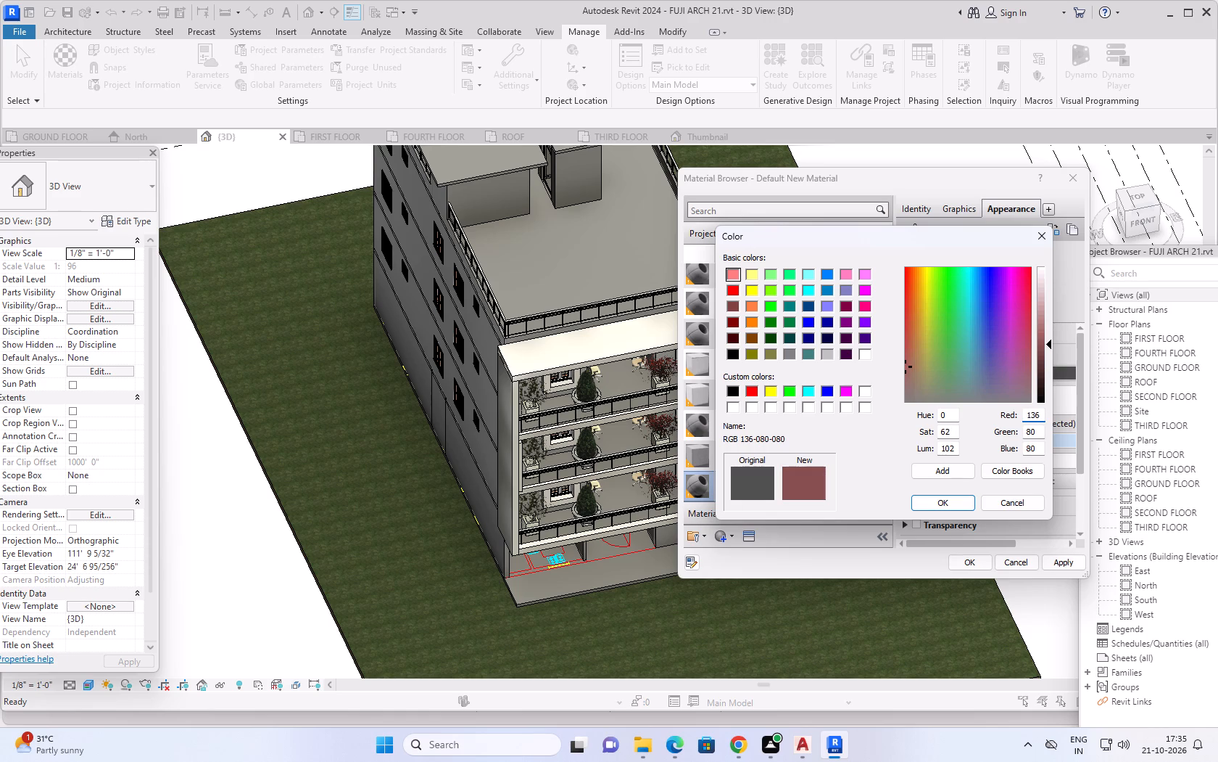
left_click_drag(1043, 432, 1003, 438)
type("151")
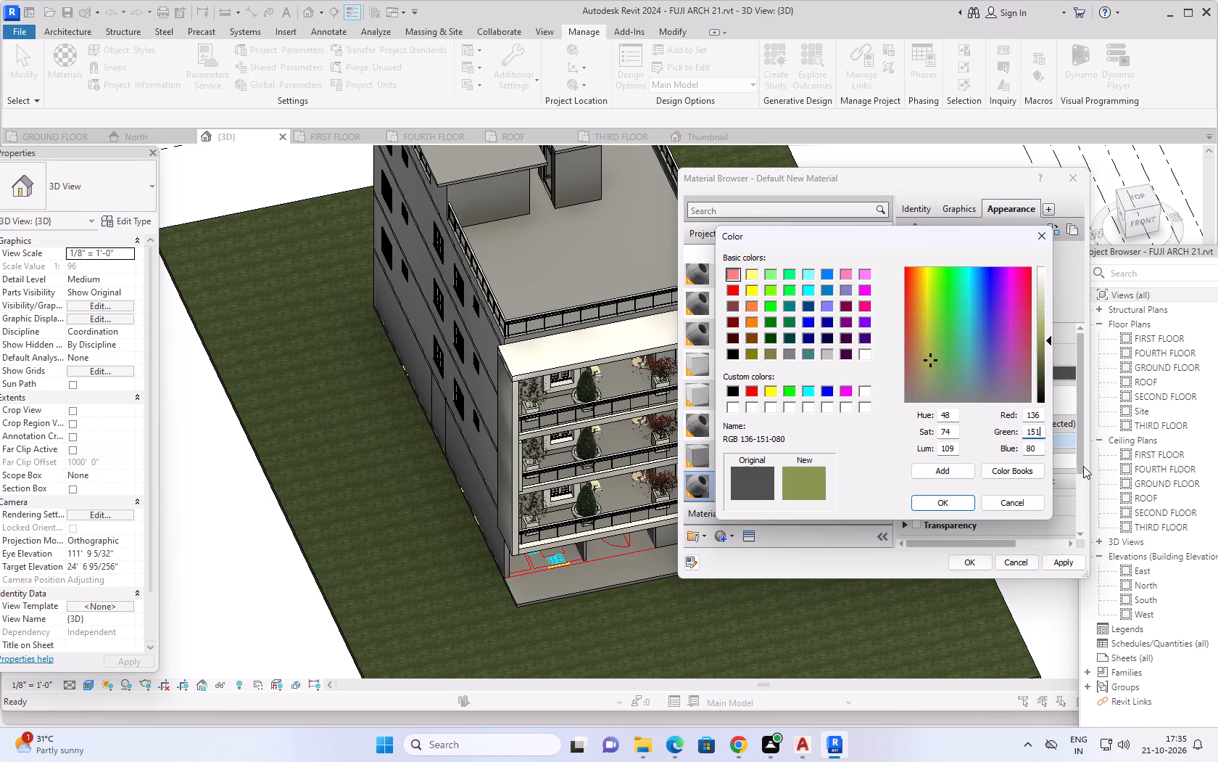
left_click_drag(1039, 448, 1026, 452)
left_click_drag(1026, 452, 1015, 456)
type("121")
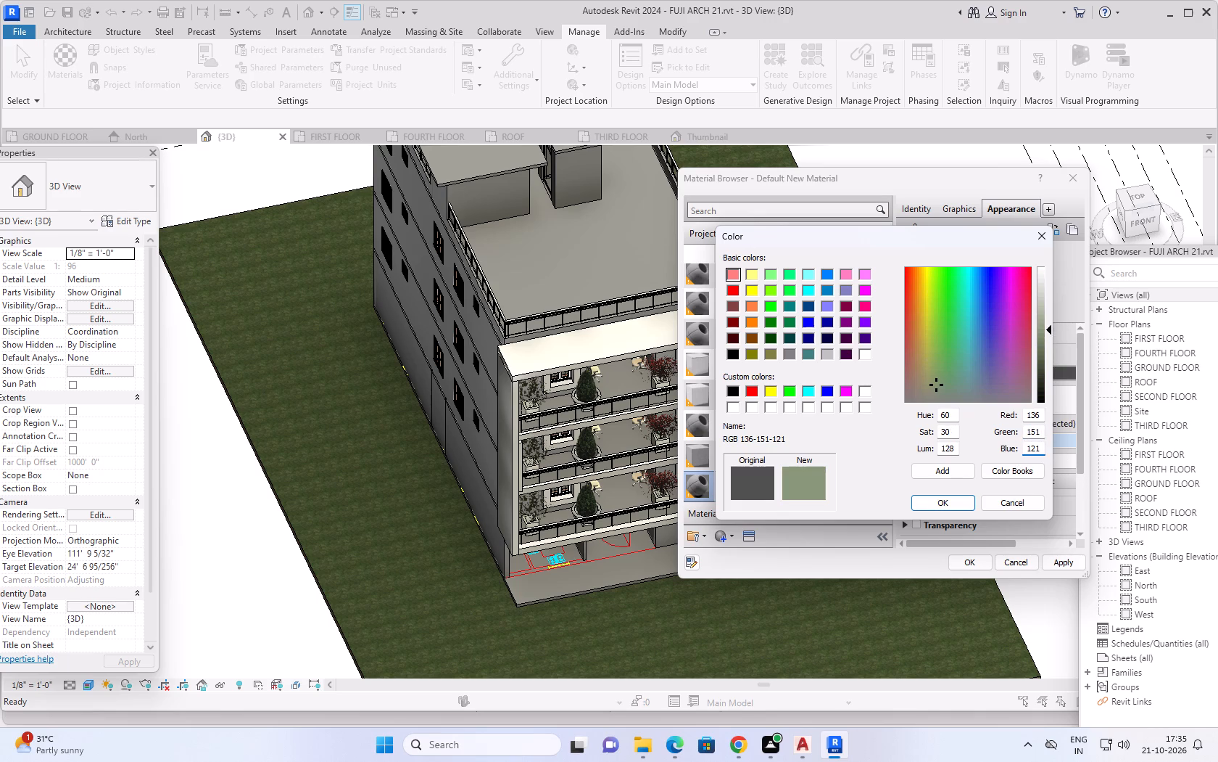
key("Return")
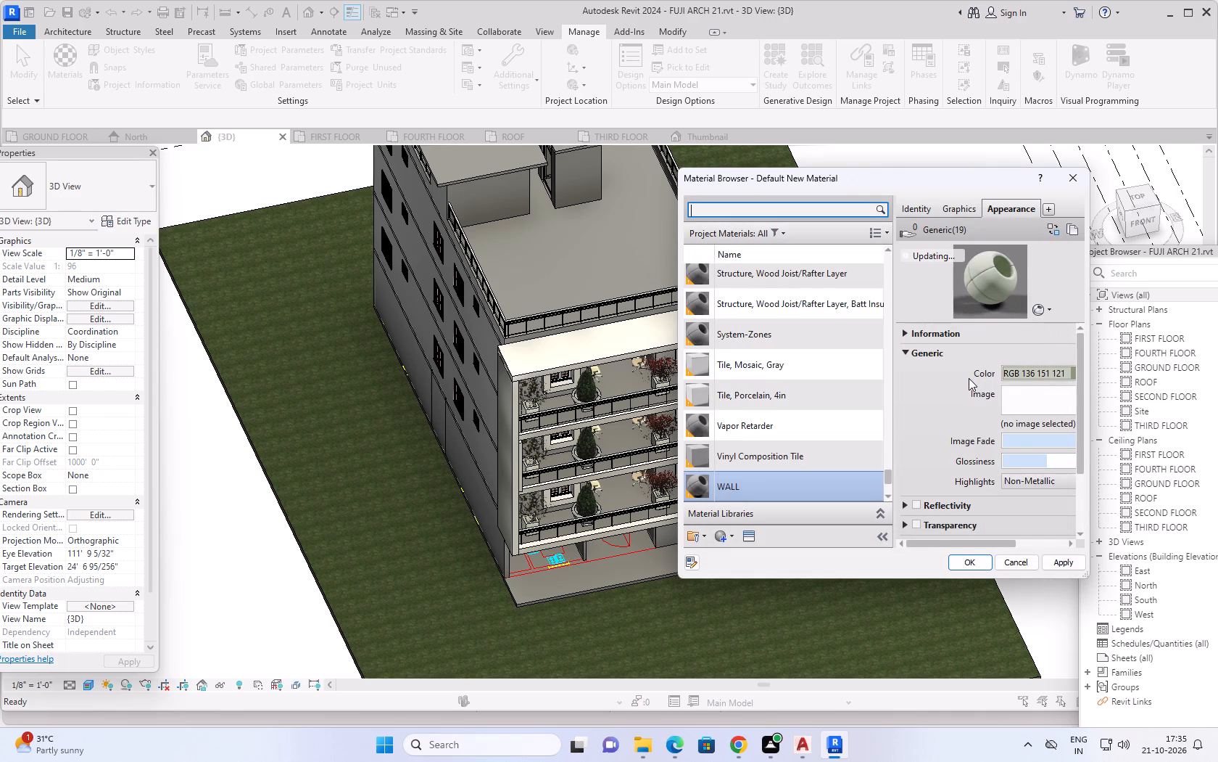
left_click(1054, 562)
left_click(960, 562)
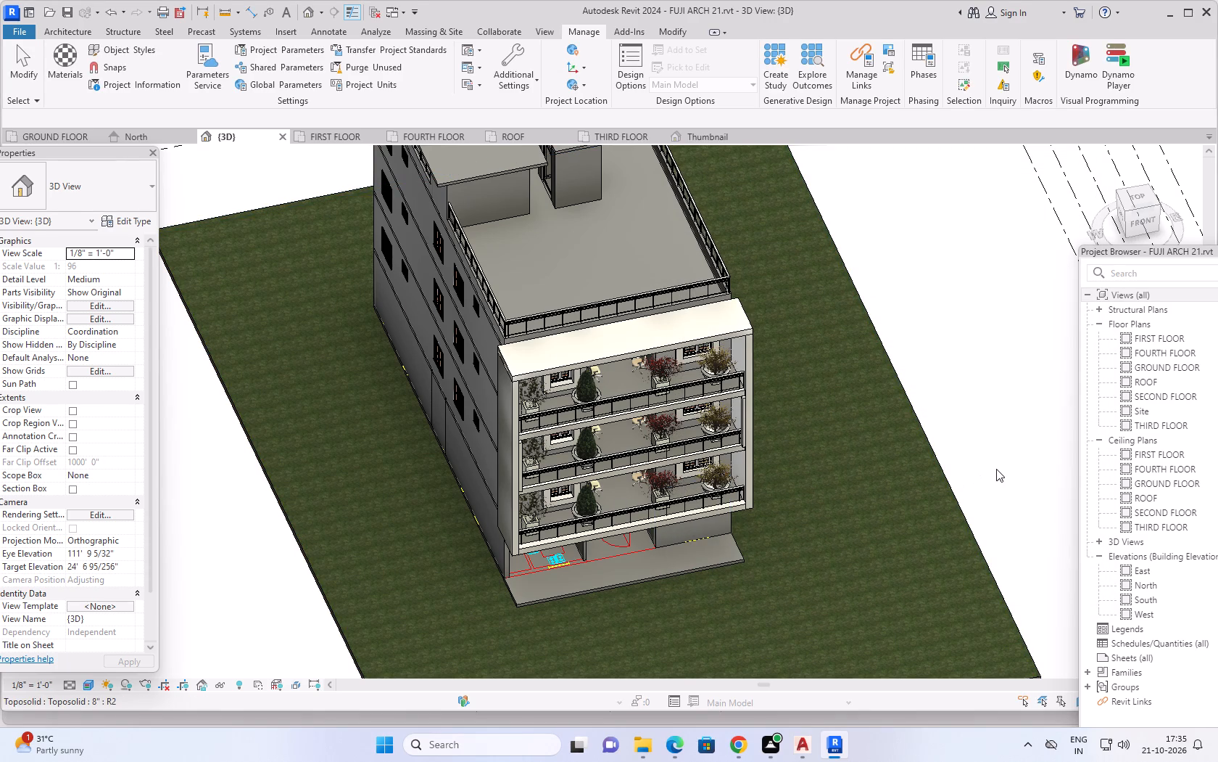
Examine the building's side walls, roof and front balconies in the 3D view.
middle_click_drag(989, 428, 1045, 295, "shift")
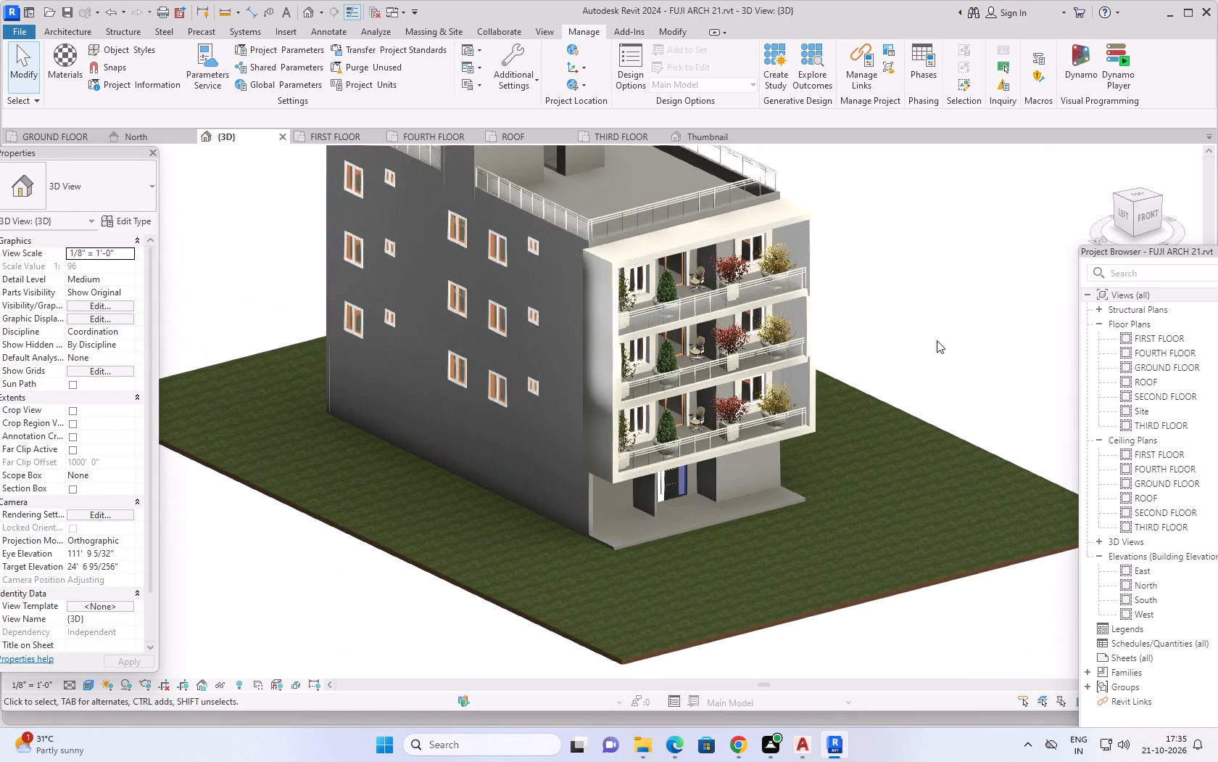
scroll(924, 342, "up", 1)
middle_click_drag(919, 313, 923, 353)
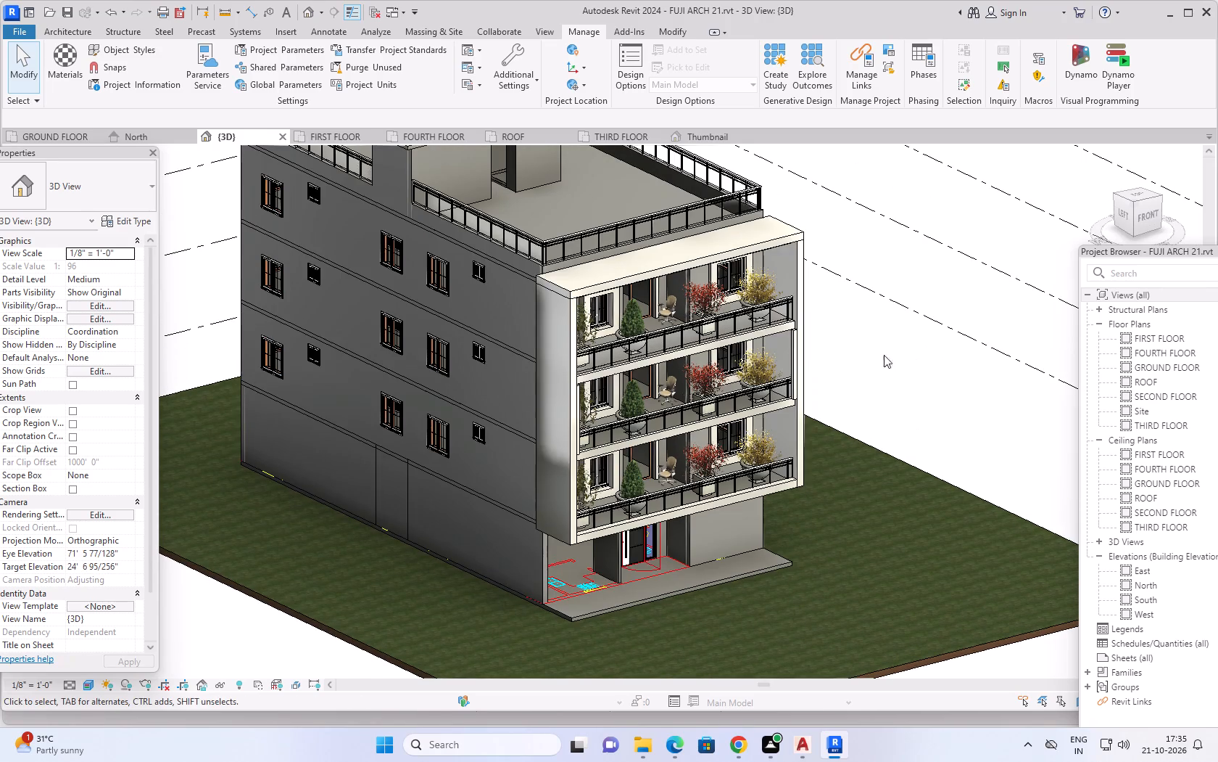
middle_click_drag(877, 345, 880, 412)
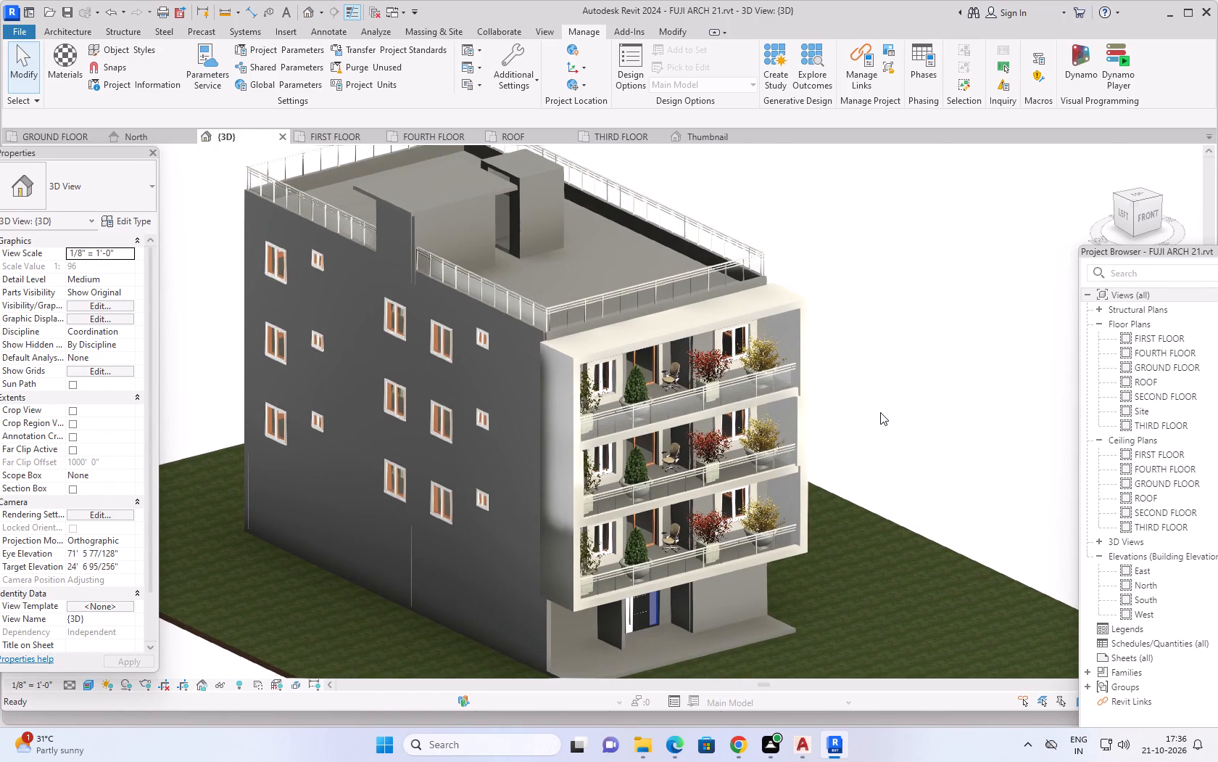
middle_click_drag(872, 411, 872, 390)
scroll(859, 405, "up", 2)
middle_click_drag(868, 399, 928, 377)
middle_click(928, 377)
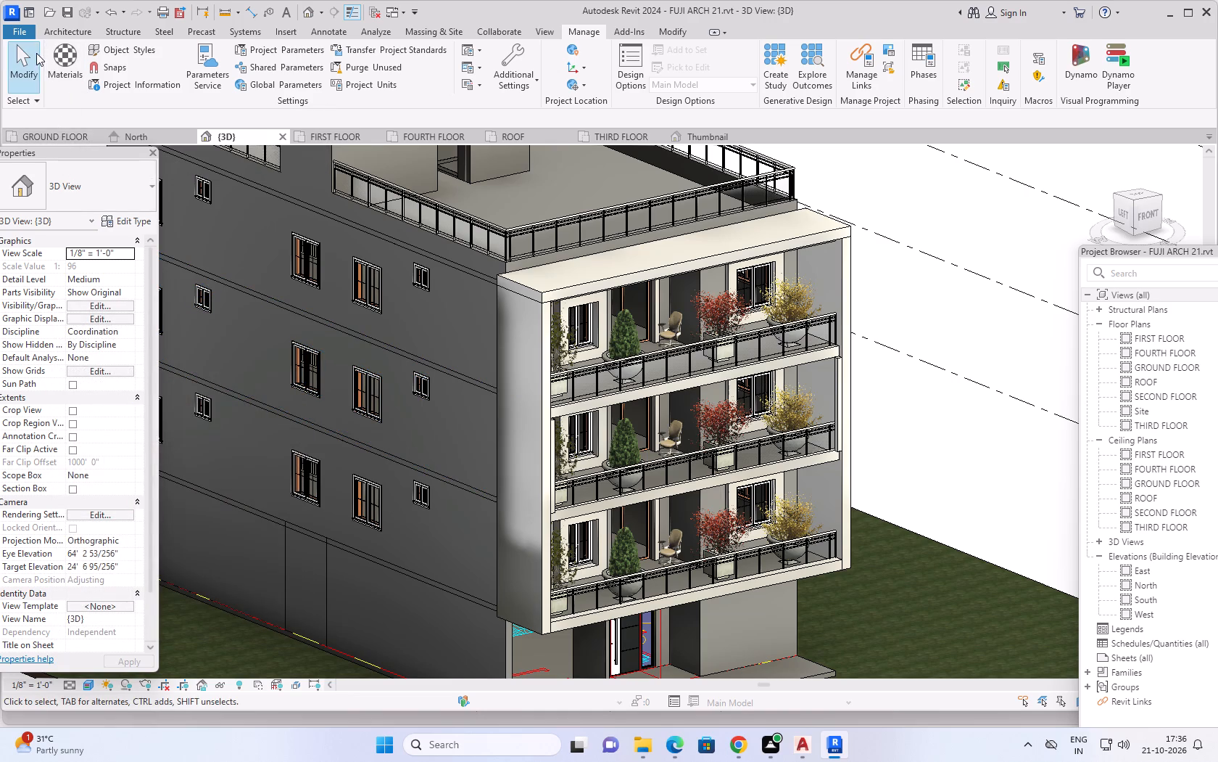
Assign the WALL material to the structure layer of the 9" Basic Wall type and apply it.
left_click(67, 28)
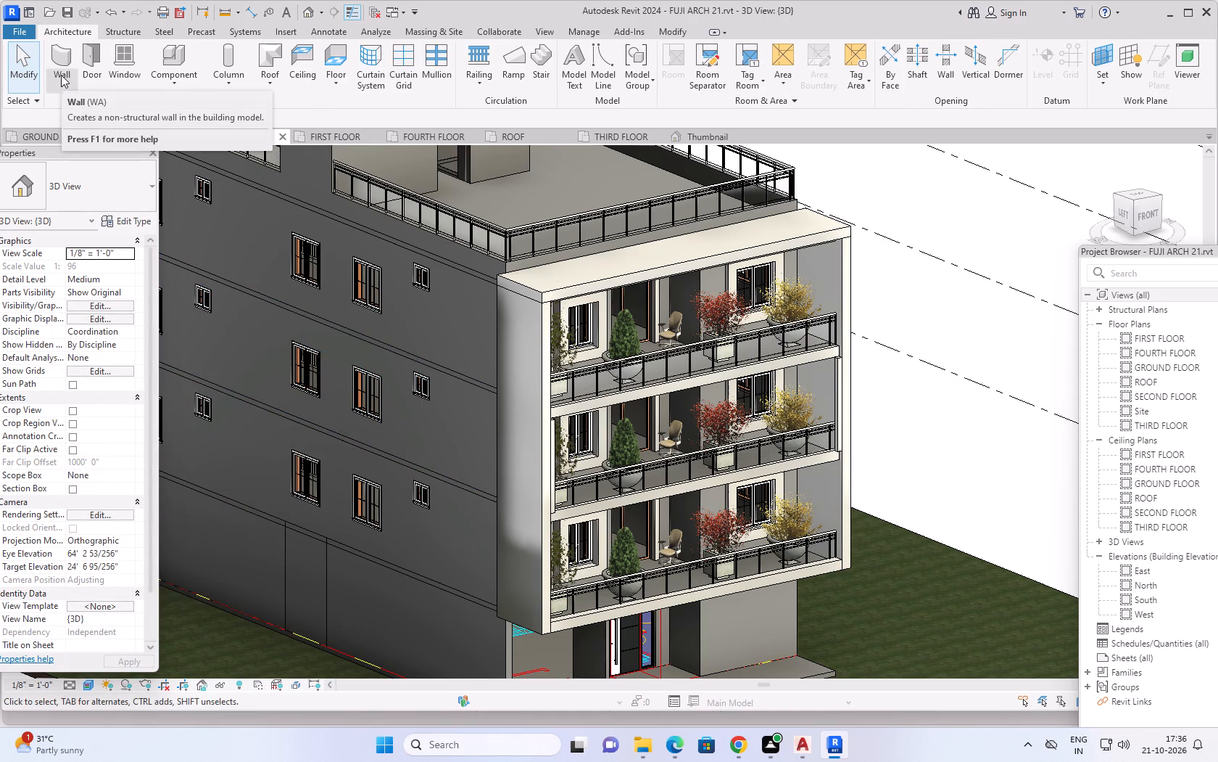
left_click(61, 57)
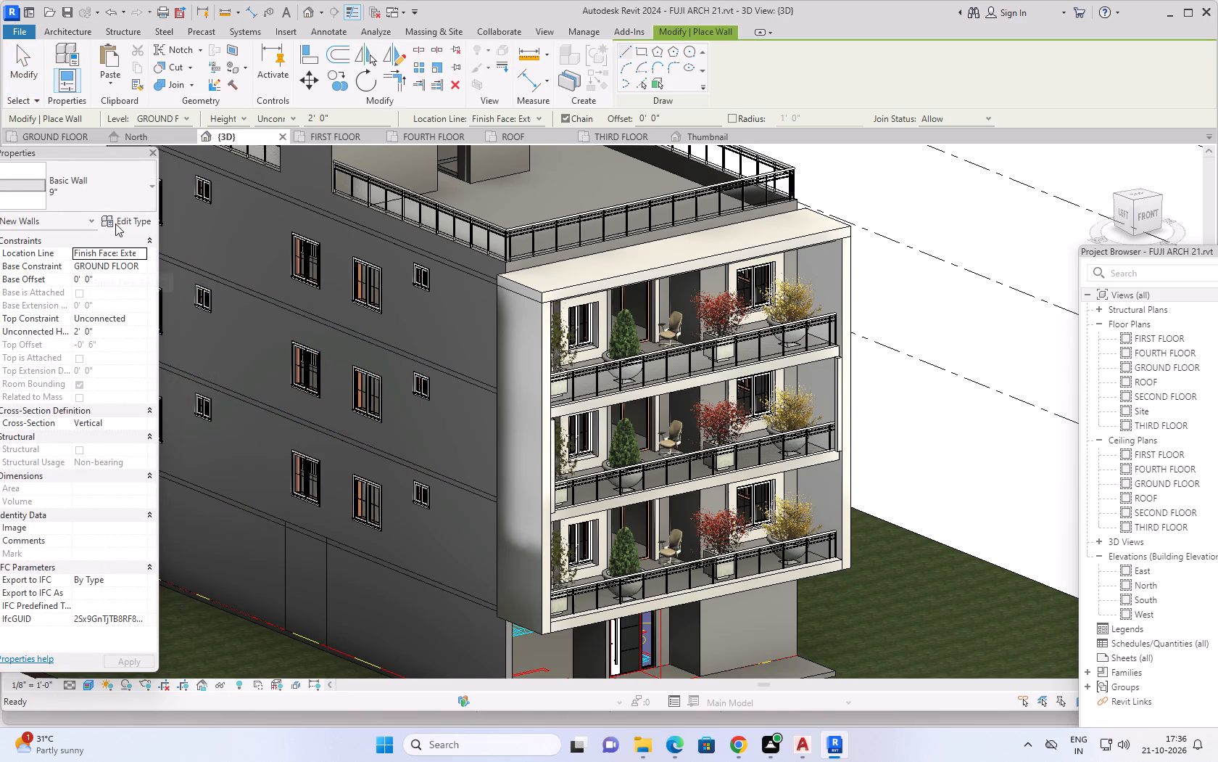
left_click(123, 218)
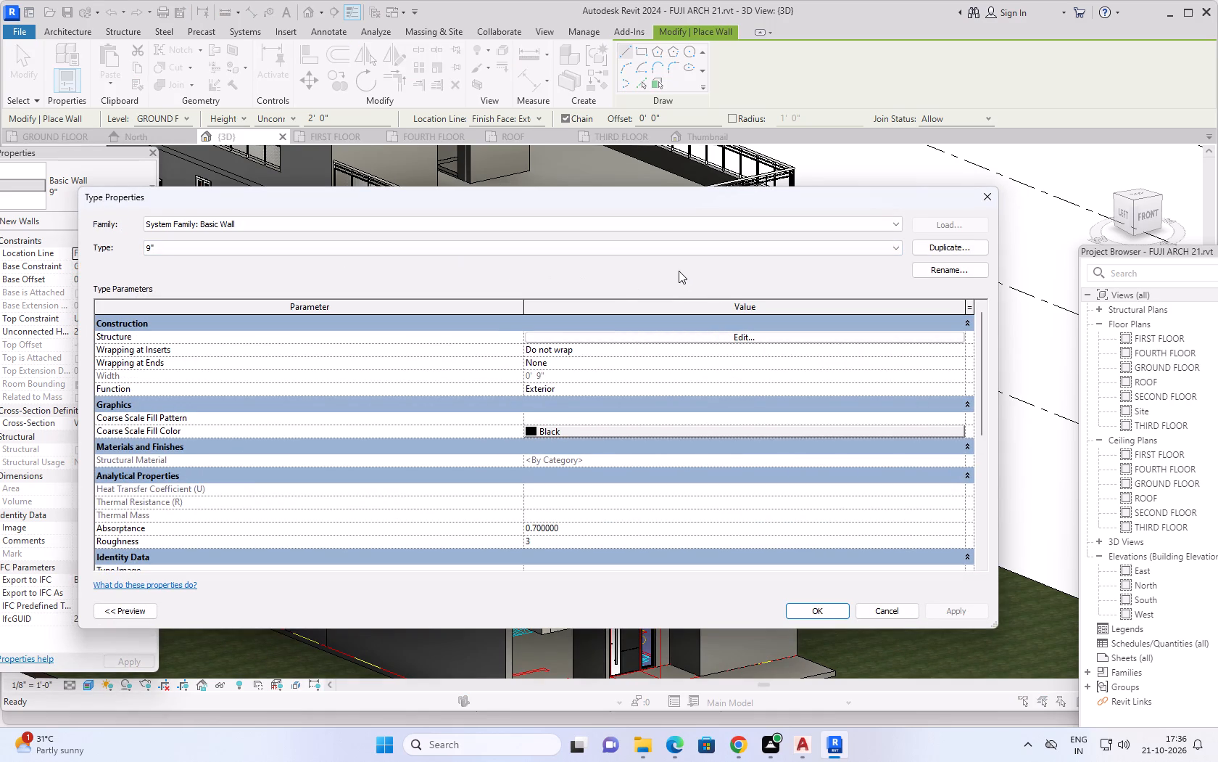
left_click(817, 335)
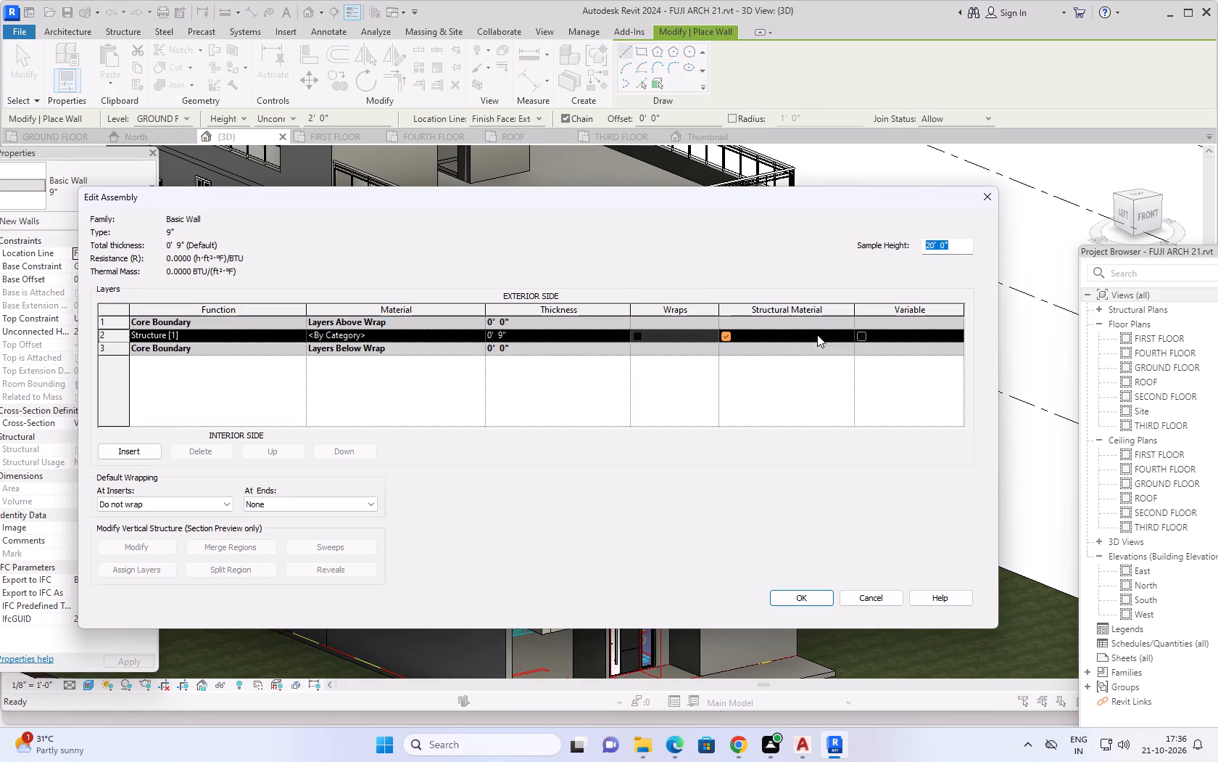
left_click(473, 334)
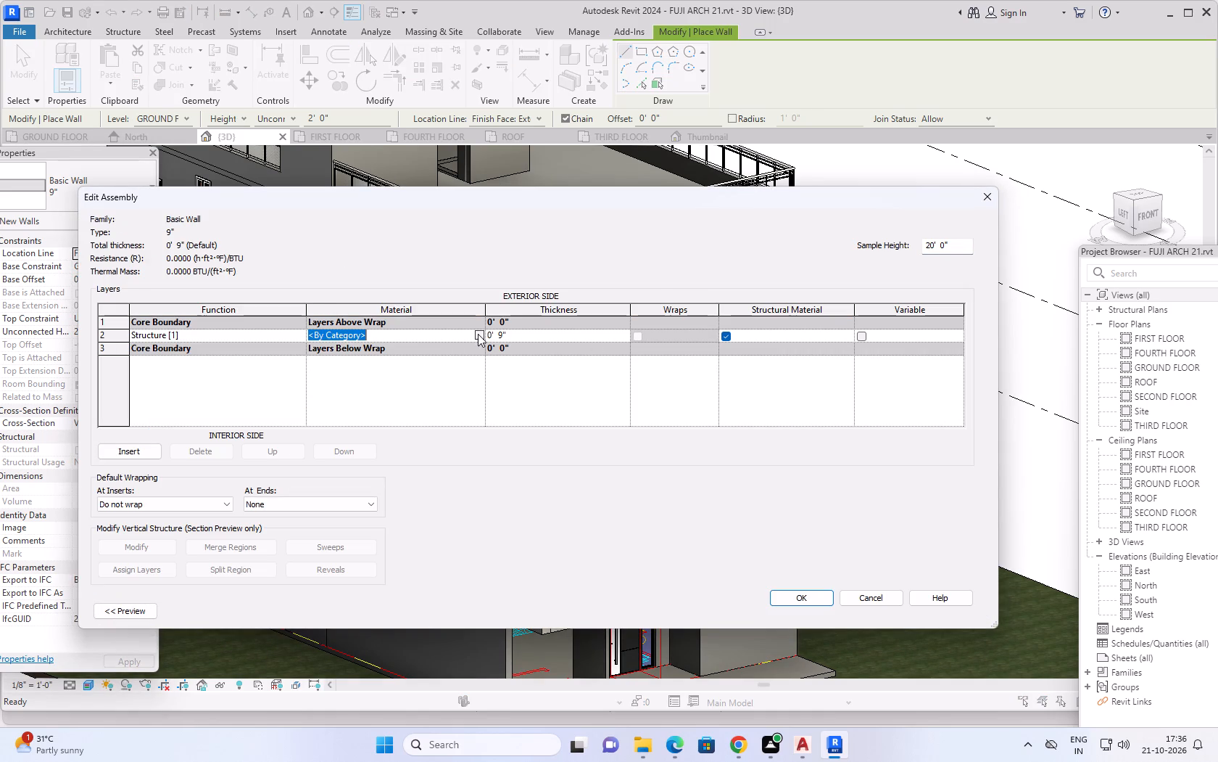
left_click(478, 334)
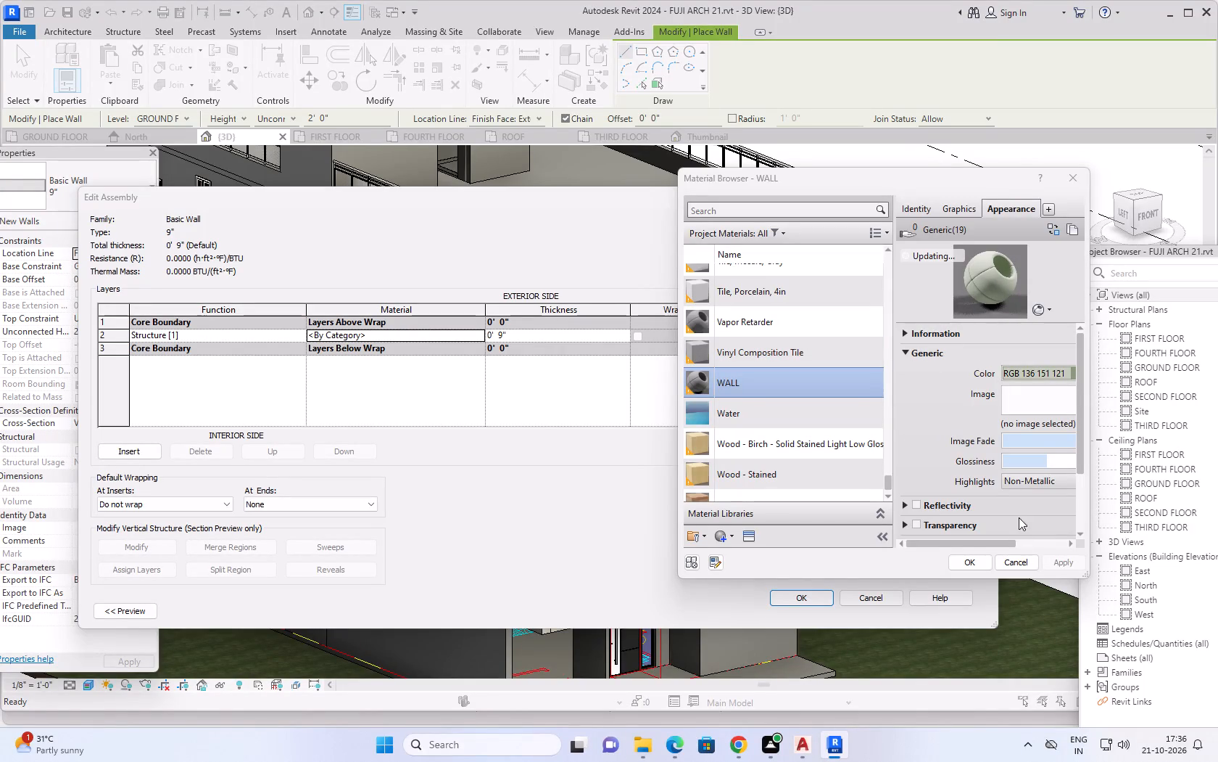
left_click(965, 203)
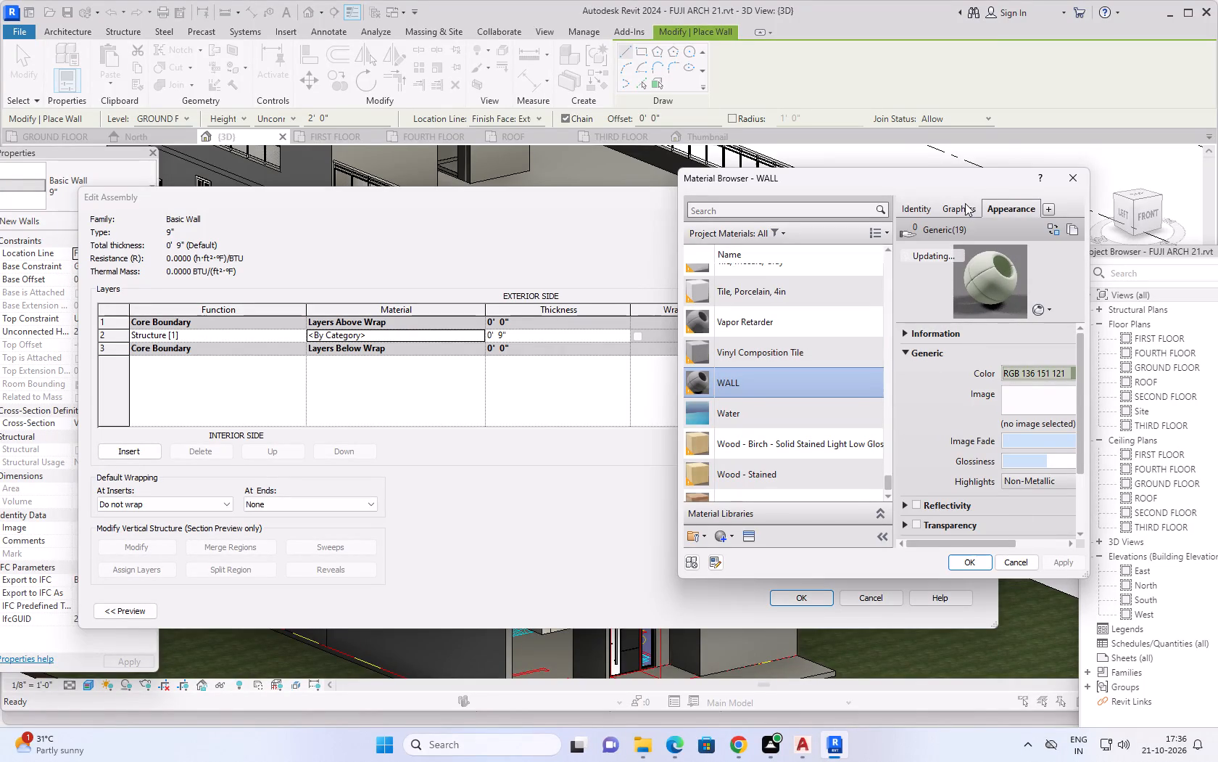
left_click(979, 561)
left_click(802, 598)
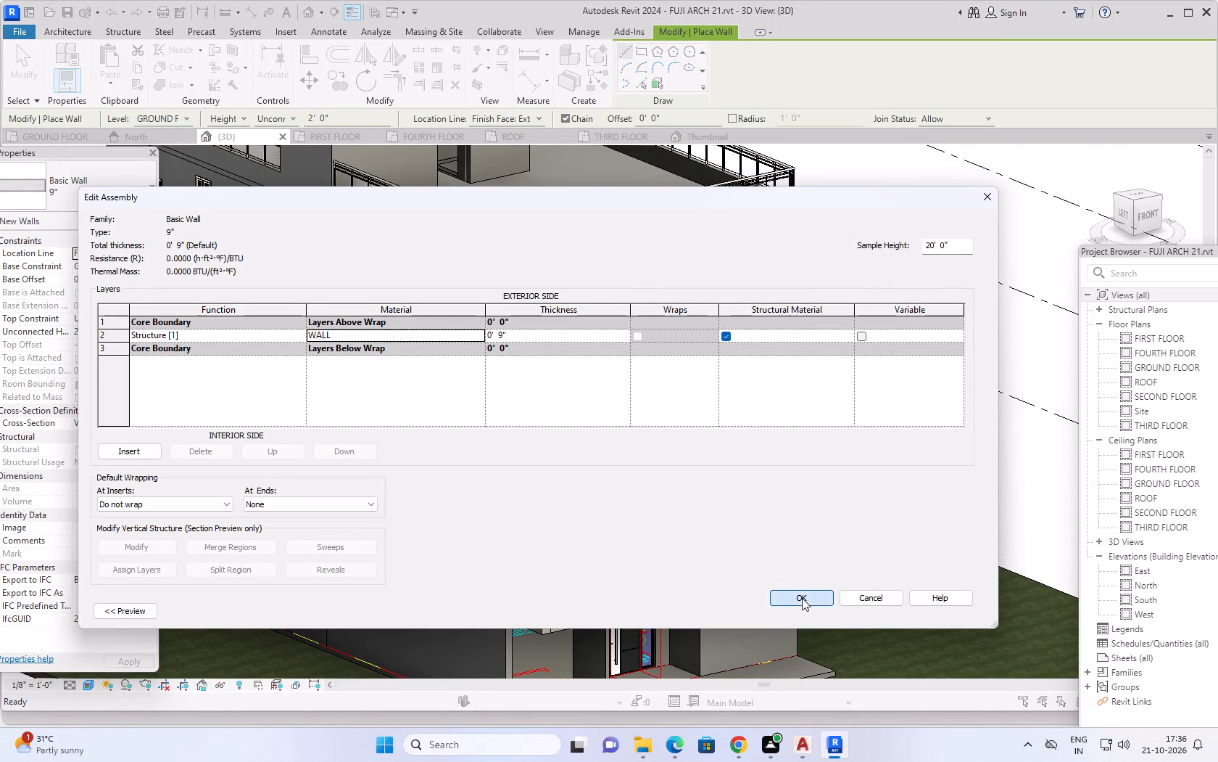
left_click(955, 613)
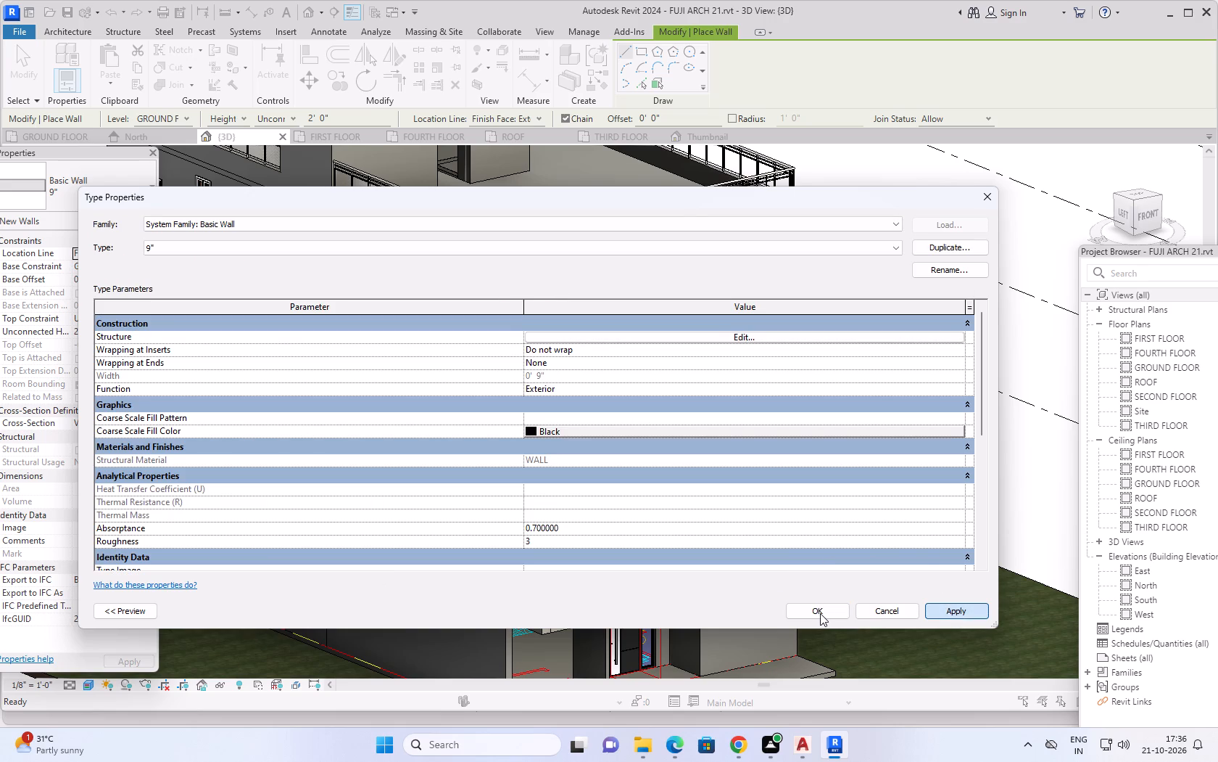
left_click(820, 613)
Examine the recoloured side walls, roof rooms and balcony facade of the building in 3D.
scroll(917, 390, "down", 3)
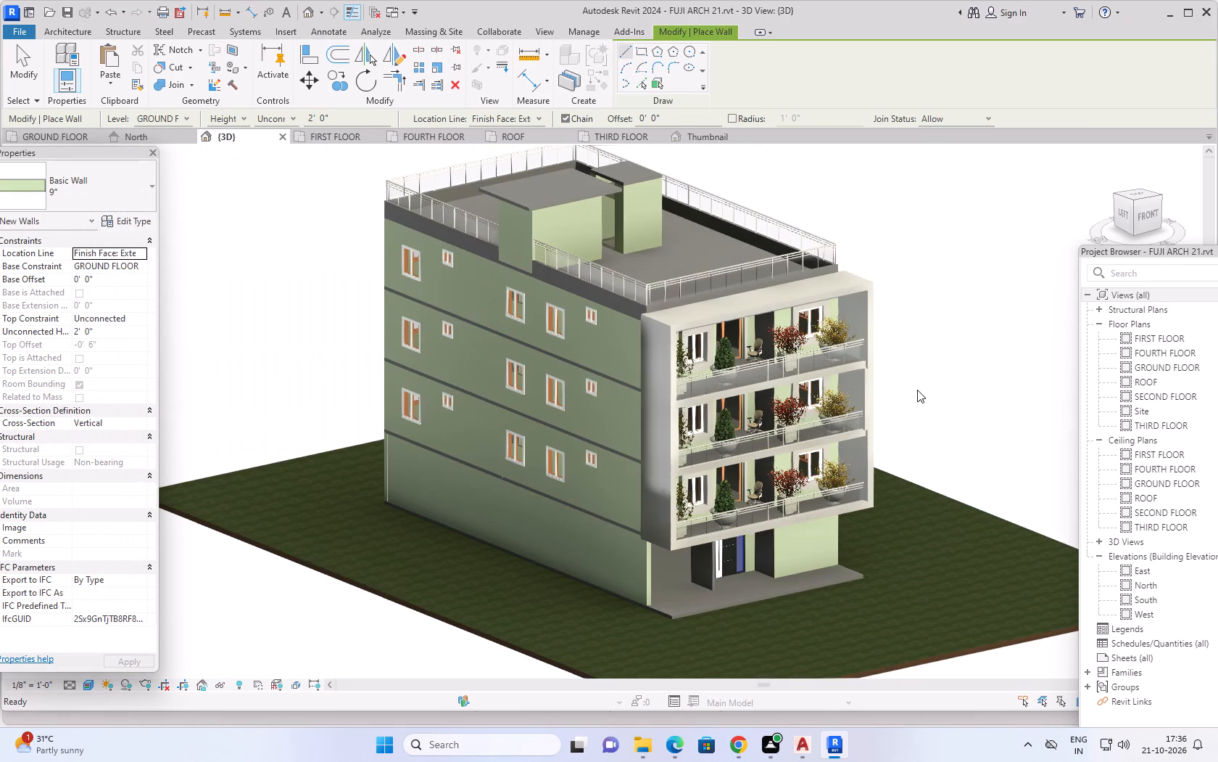
scroll(958, 348, "down", 1)
middle_click_drag(958, 348, 864, 374)
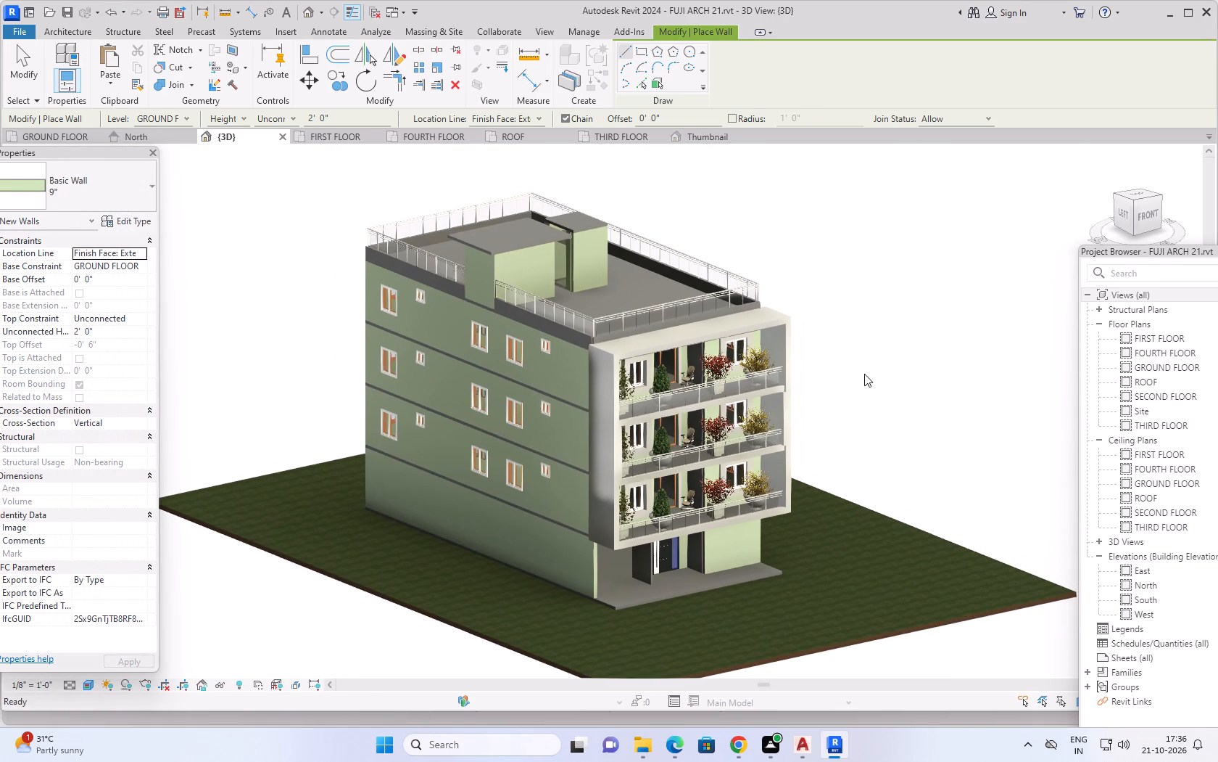
middle_click_drag(901, 391, 838, 347)
middle_click_drag(863, 400, 878, 380)
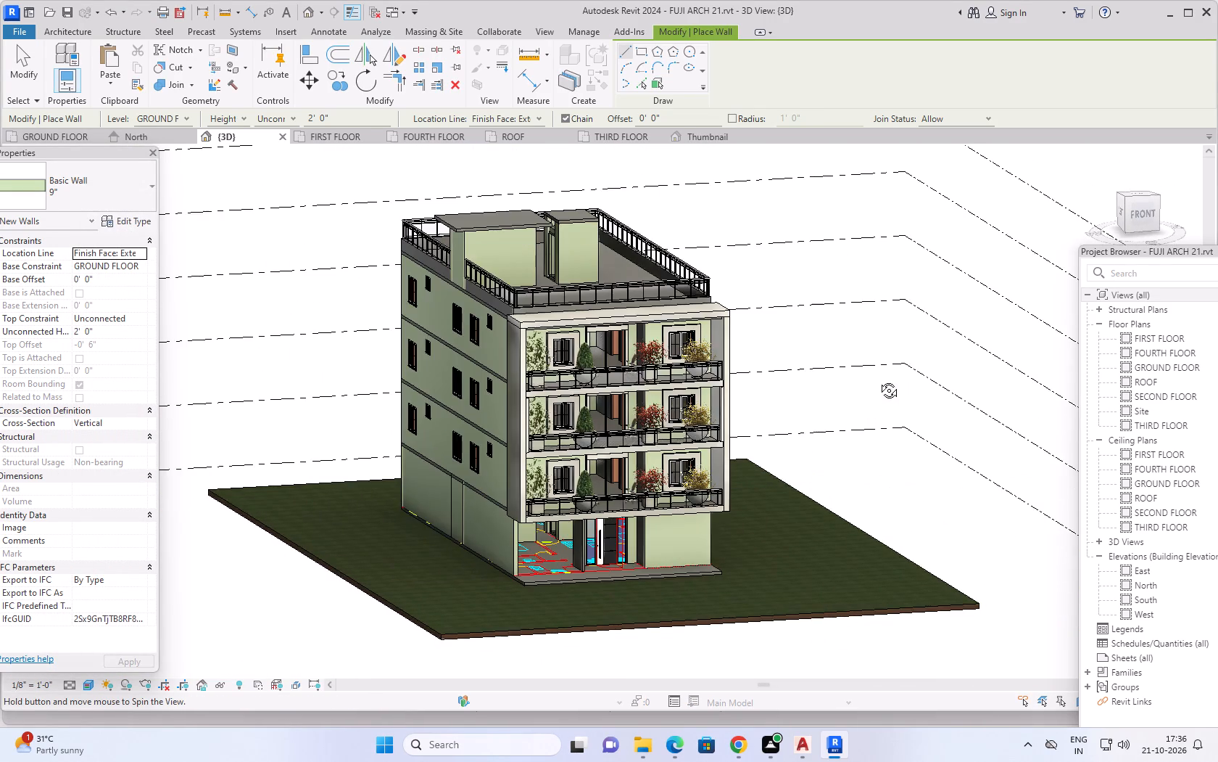
middle_click_drag(878, 380, 888, 373)
scroll(842, 382, "up", 3)
middle_click_drag(839, 378, 840, 379)
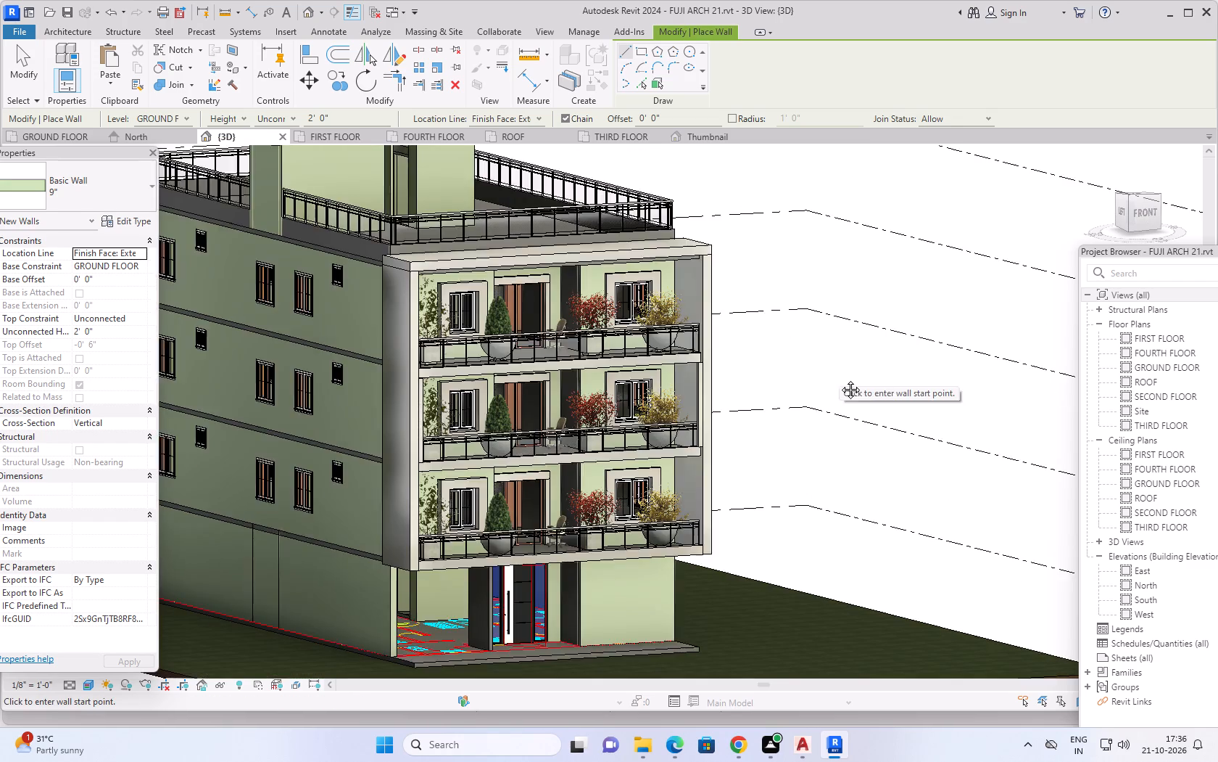
middle_click_drag(840, 379, 926, 413)
middle_click_drag(926, 414, 938, 414, "shift")
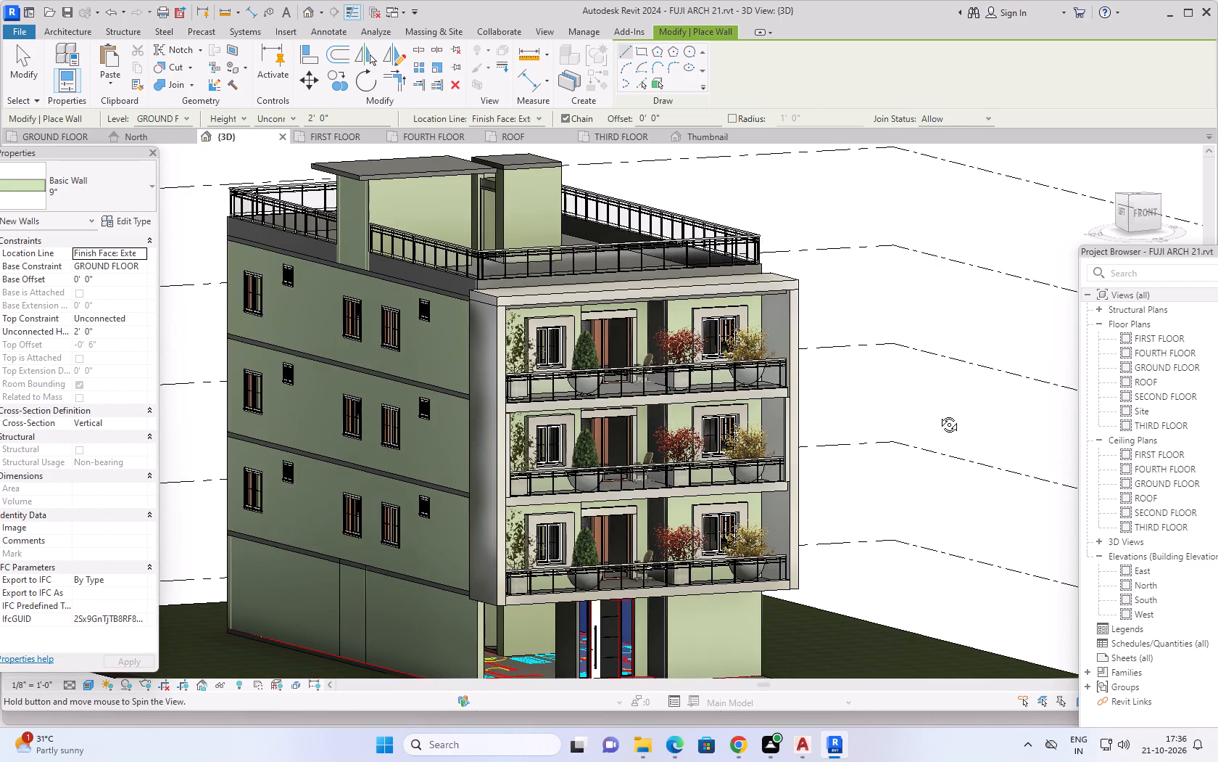
middle_click_drag(938, 414, 940, 414, "shift")
scroll(929, 416, "up", 1)
middle_click_drag(929, 416, 910, 392)
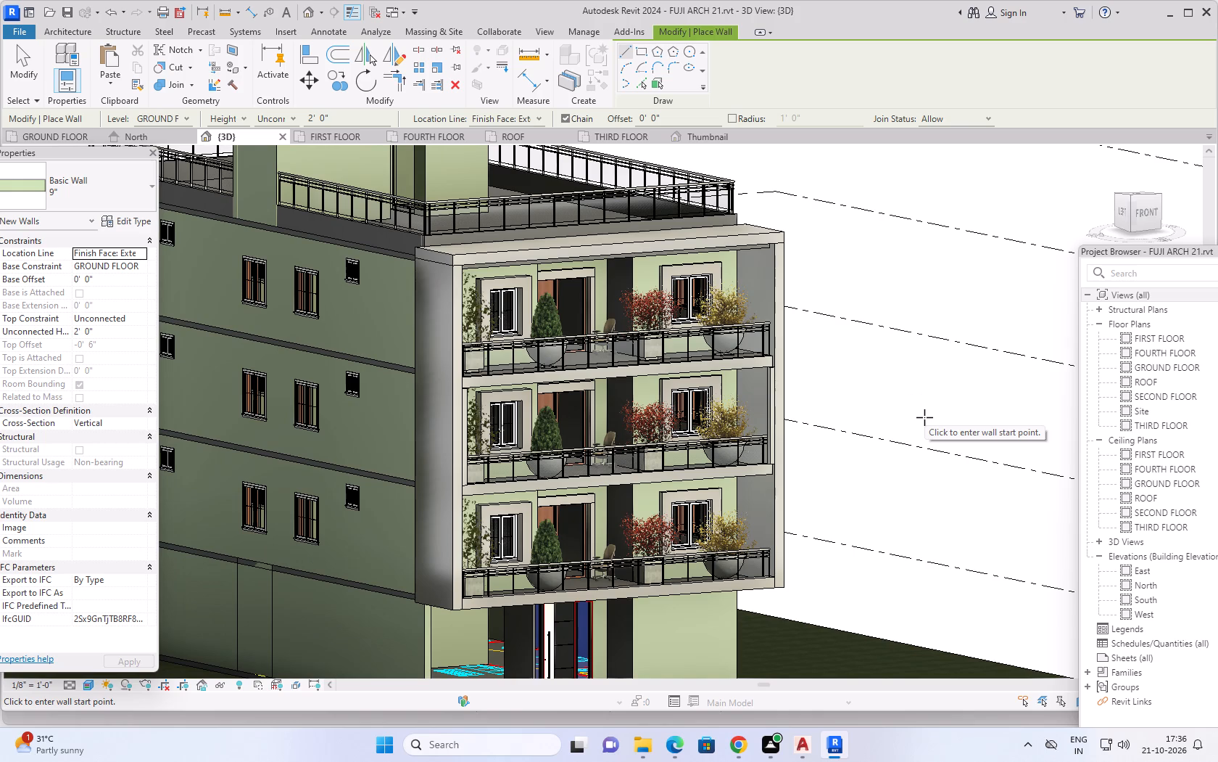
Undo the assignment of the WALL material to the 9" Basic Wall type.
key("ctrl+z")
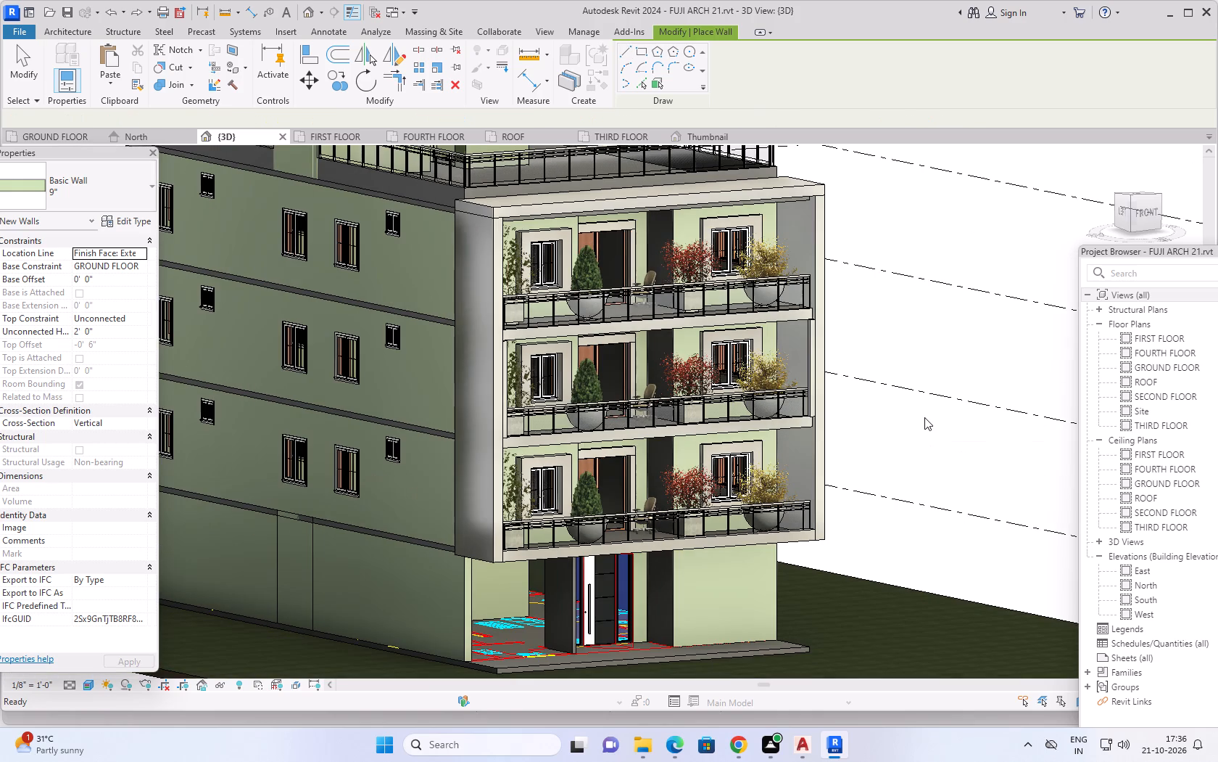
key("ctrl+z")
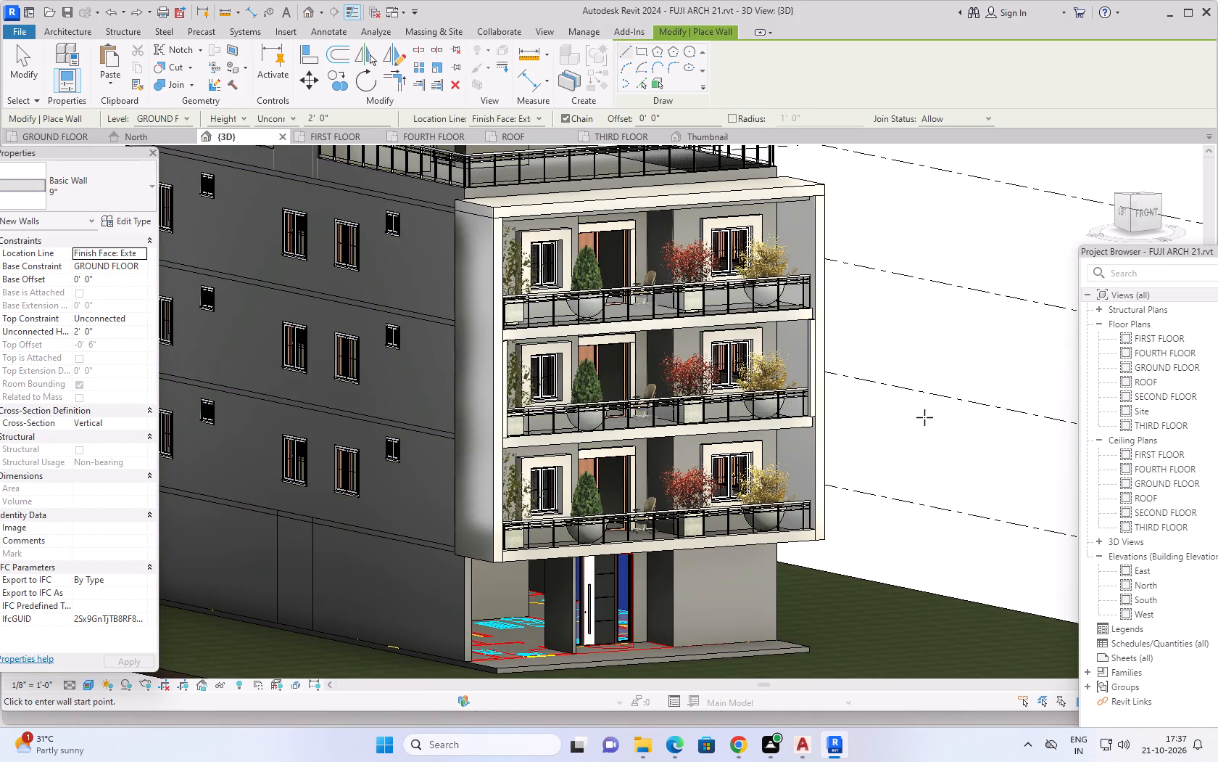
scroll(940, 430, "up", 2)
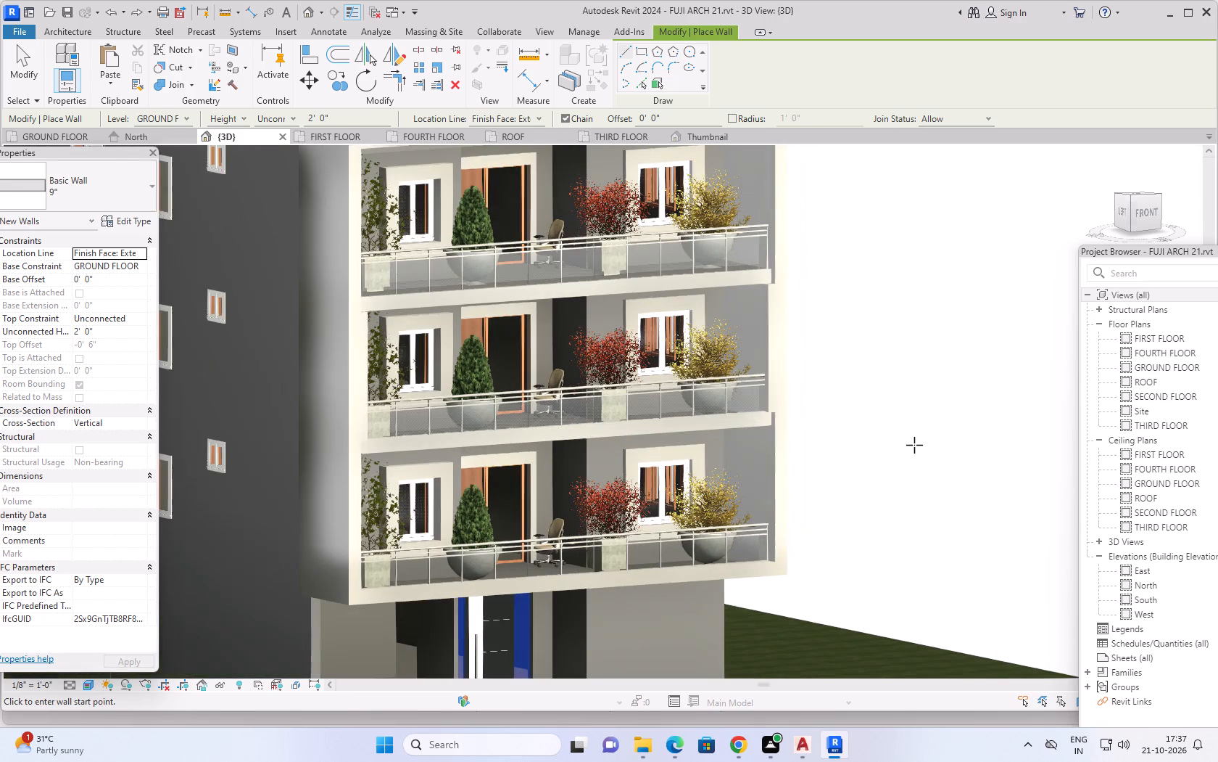
Examine the building's grey side wall, balcony front and roof in the 3D view.
middle_click_drag(904, 442, 952, 455)
scroll(951, 451, "down", 2)
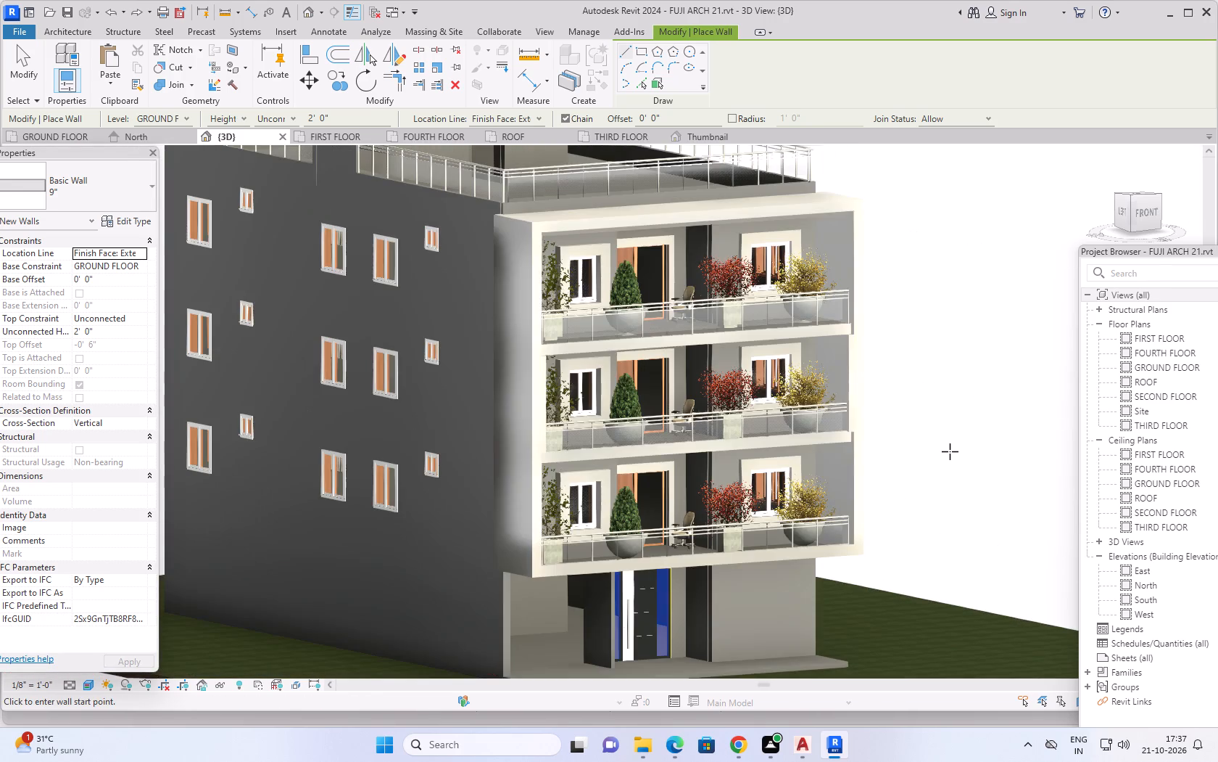
scroll(958, 454, "down", 1)
middle_click_drag(958, 454, 940, 462)
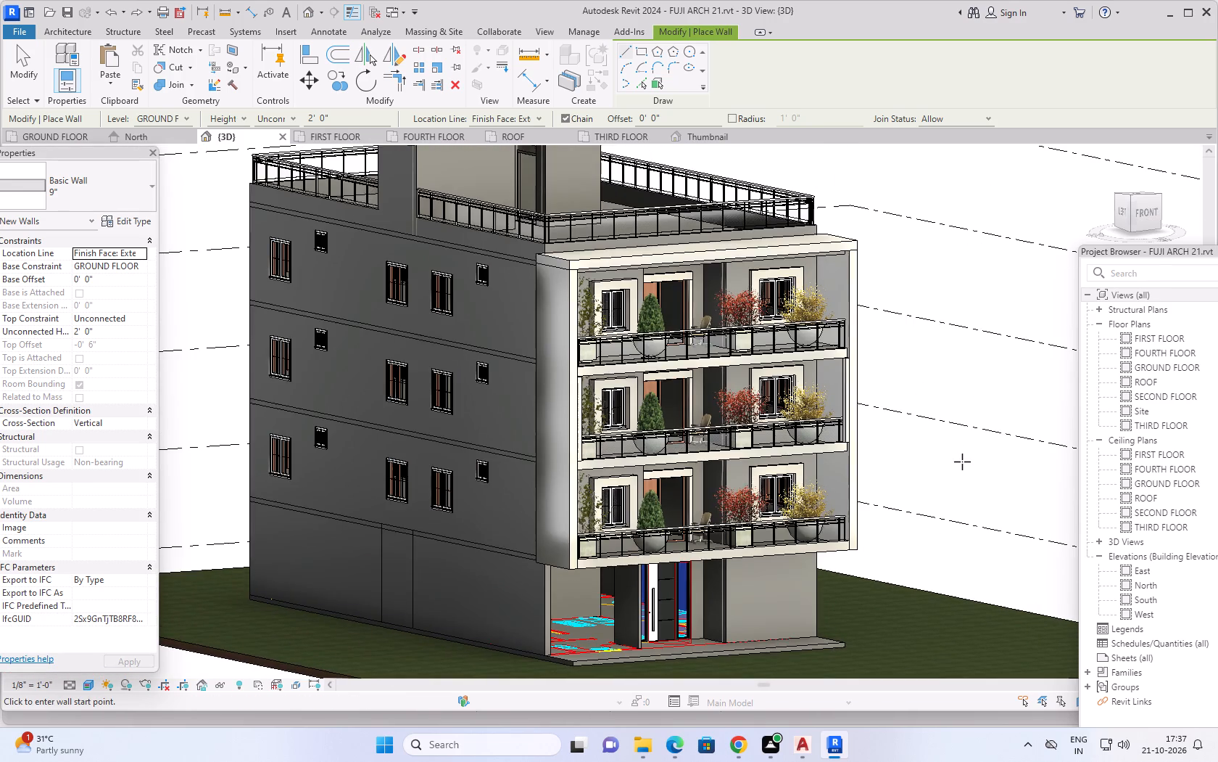
scroll(962, 462, "up", 1)
scroll(962, 462, "down", 1)
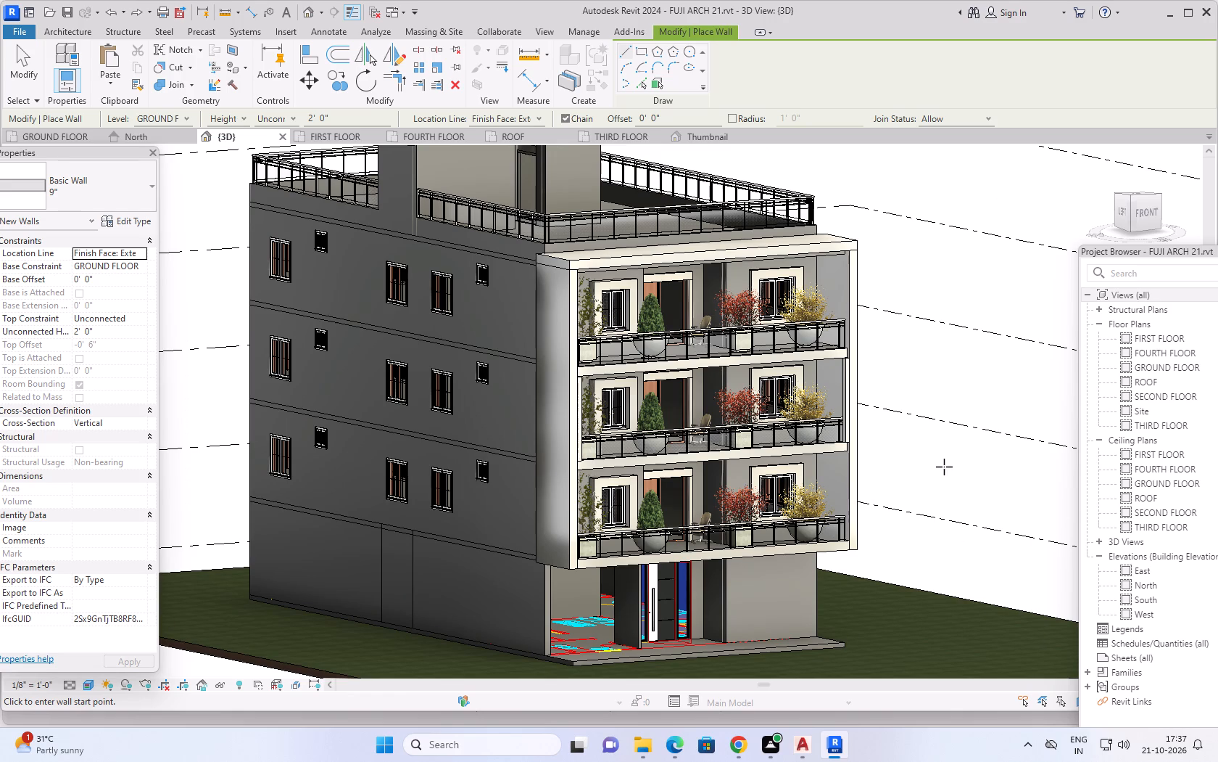
middle_click(944, 467)
scroll(927, 478, "up", 1)
middle_click_drag(913, 467, 948, 491)
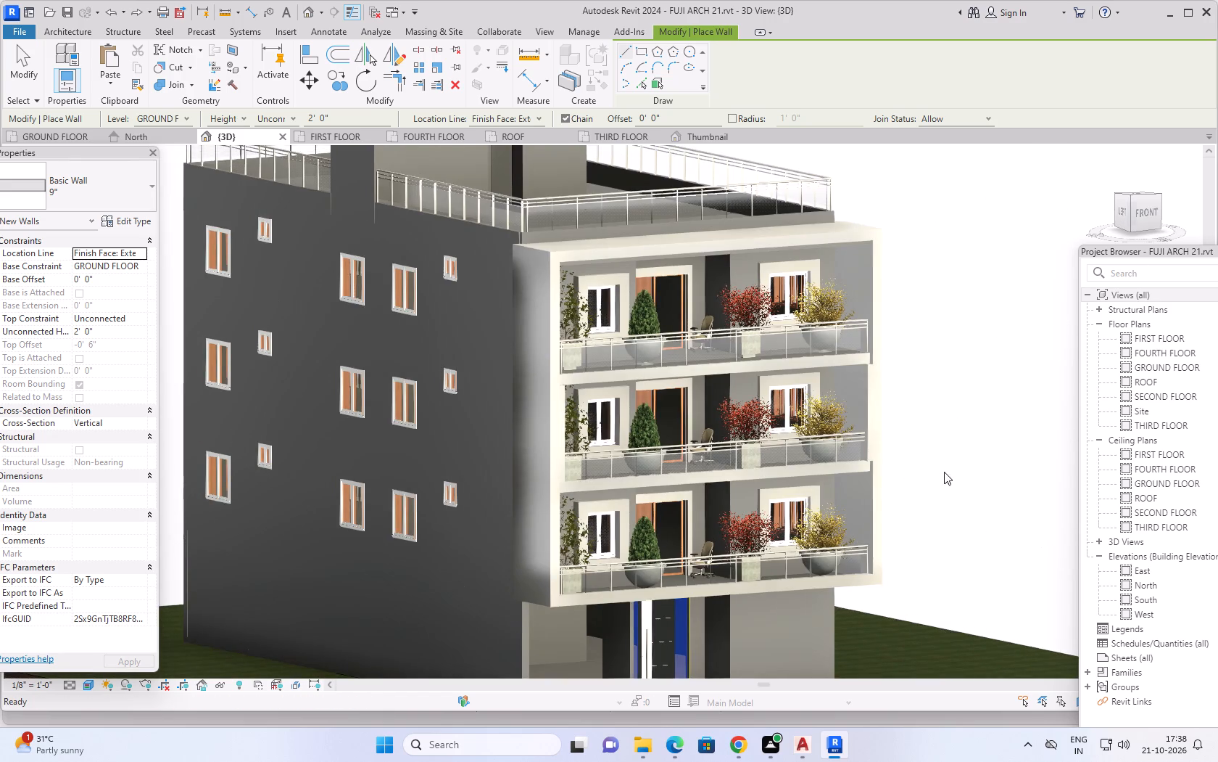
scroll(944, 472, "down", 1)
middle_click_drag(948, 472, 889, 475)
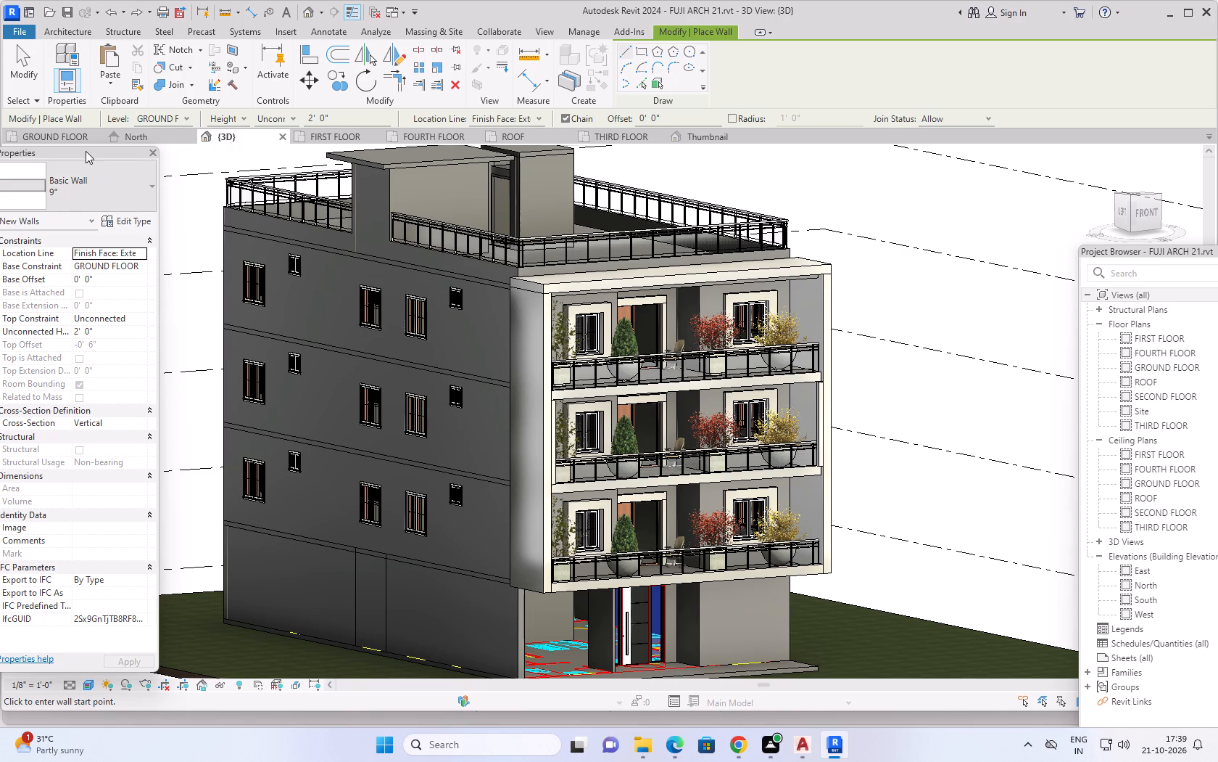
Assign the WALL material to the structure layer of the 9" Basic Wall type and apply it.
left_click(115, 220)
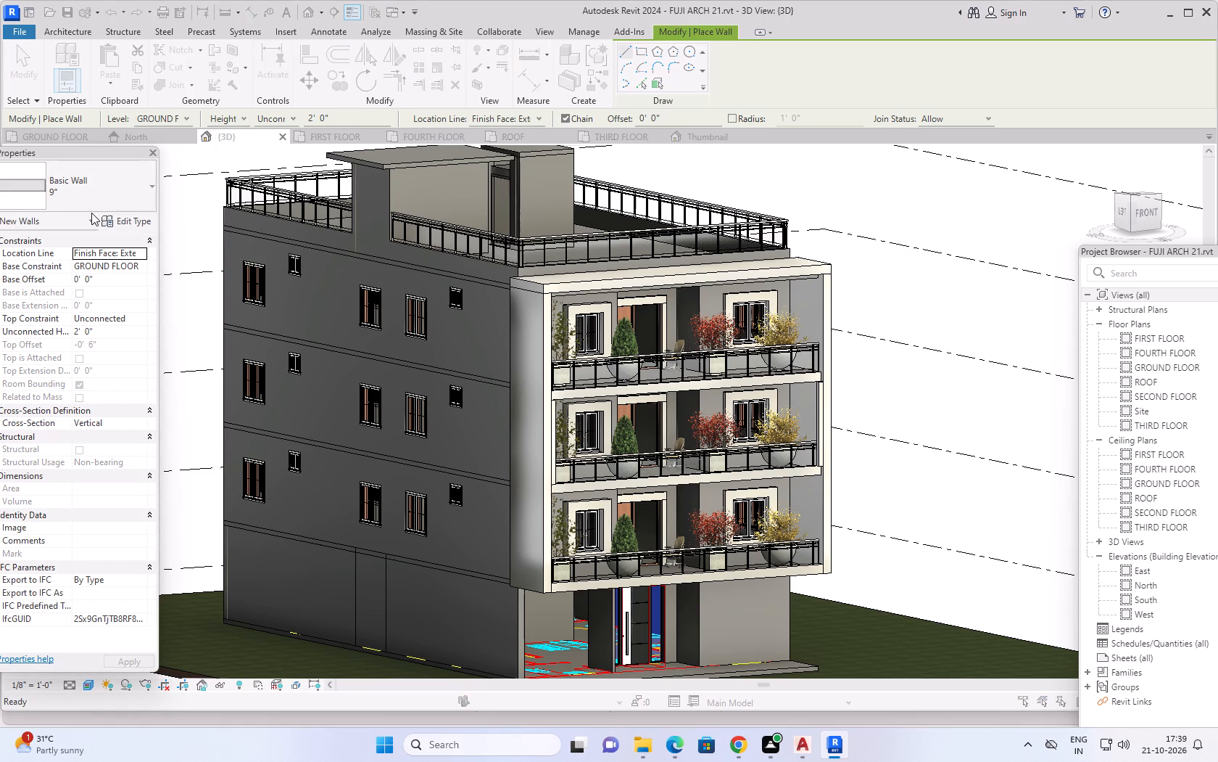
left_click(739, 337)
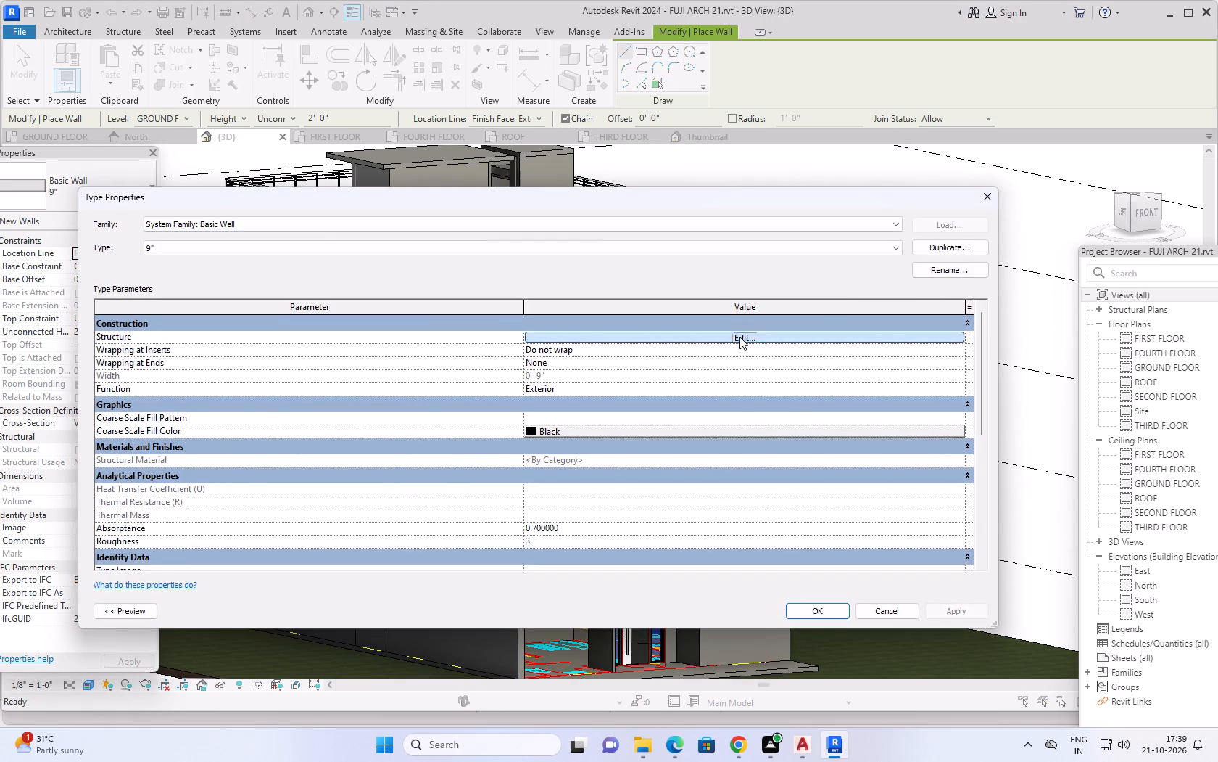
left_click(475, 333)
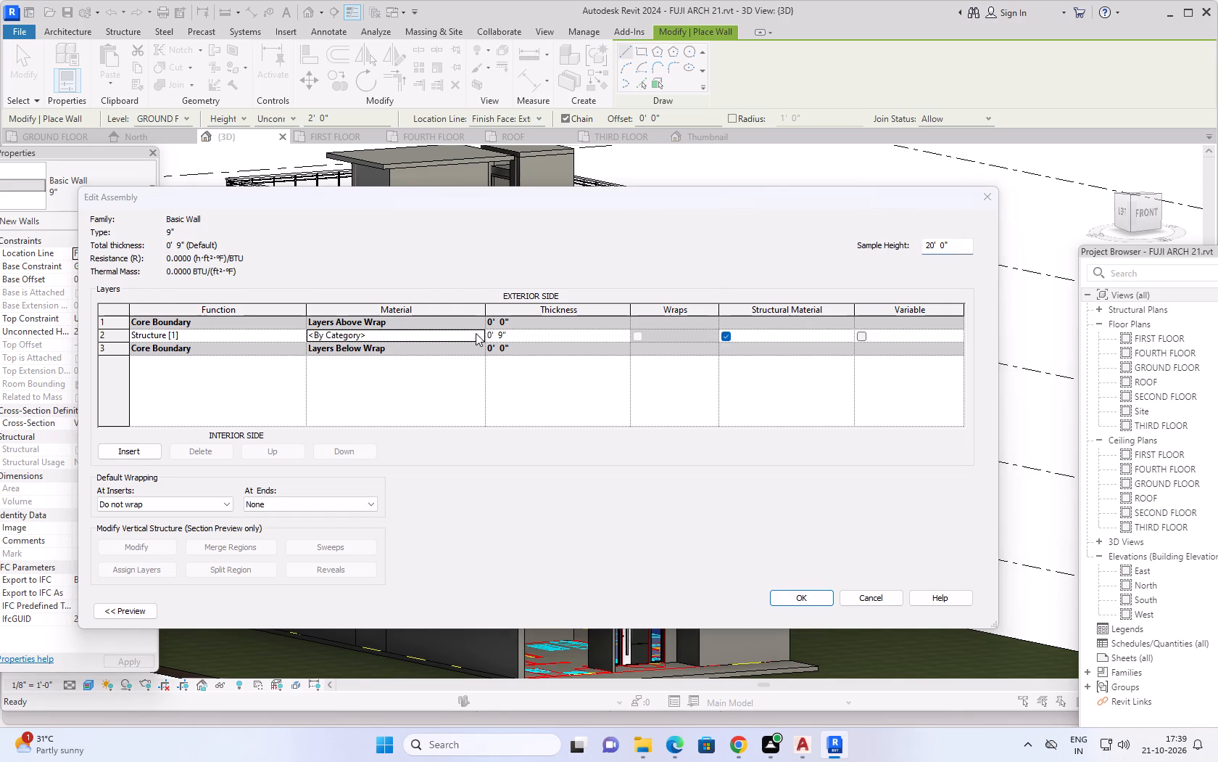
left_click(964, 564)
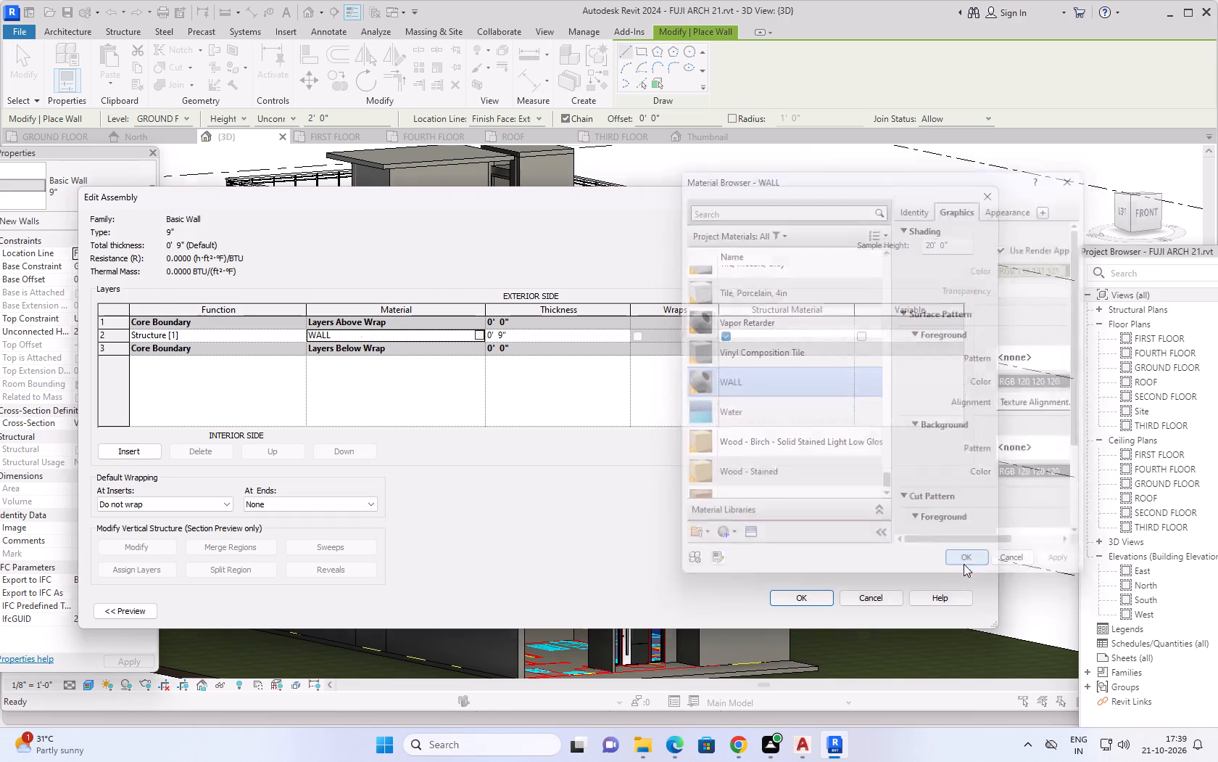
left_click(812, 597)
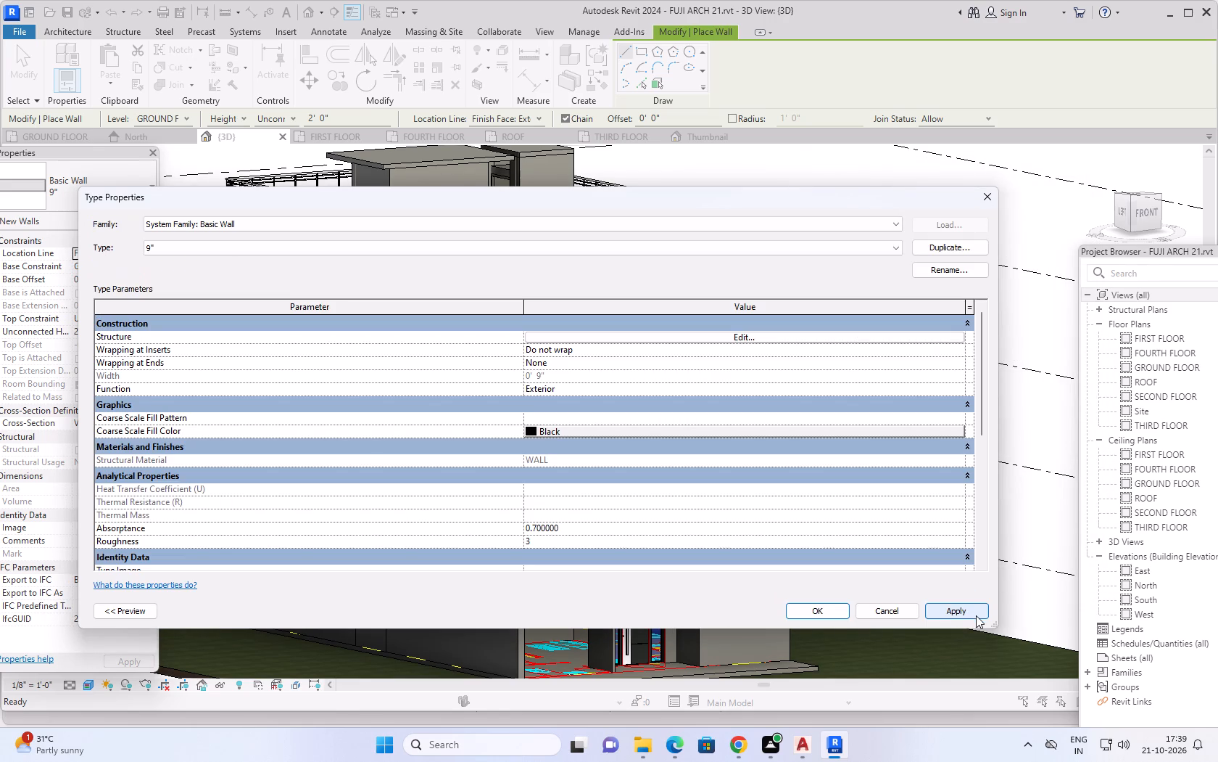
left_click(974, 612)
left_click(832, 611)
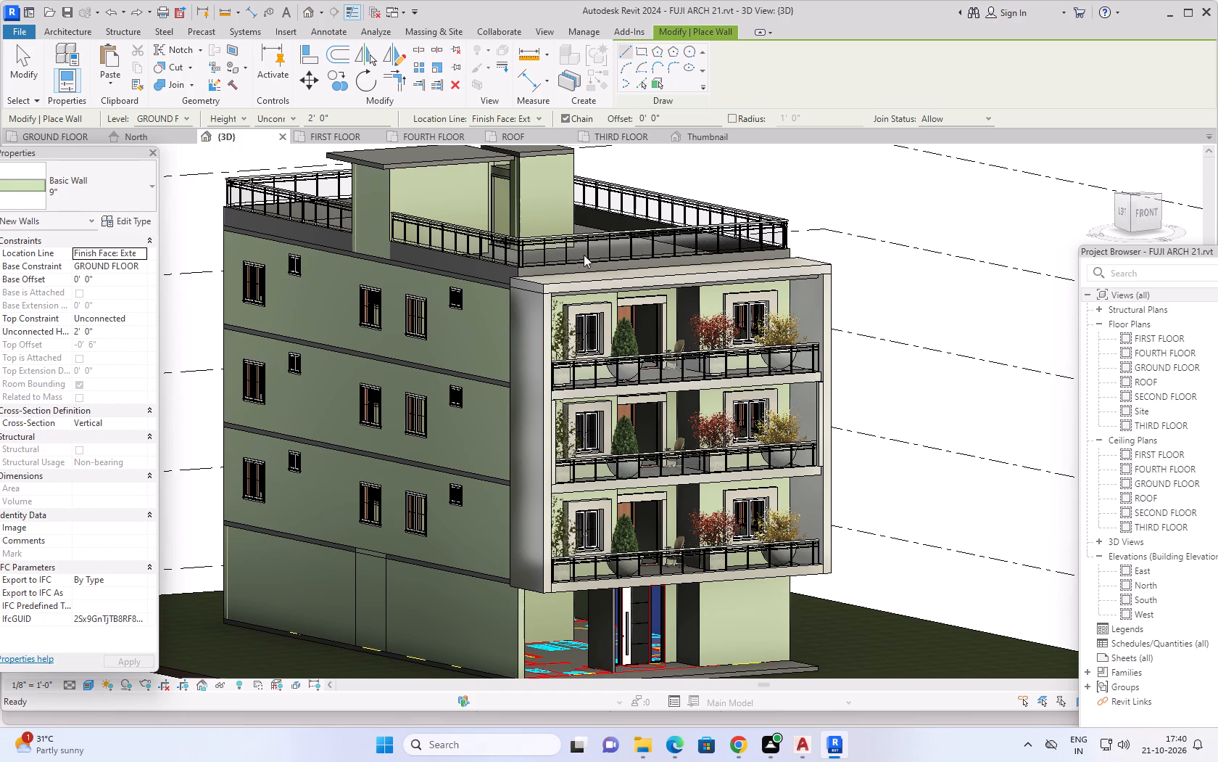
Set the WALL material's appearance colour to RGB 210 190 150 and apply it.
left_click(72, 33)
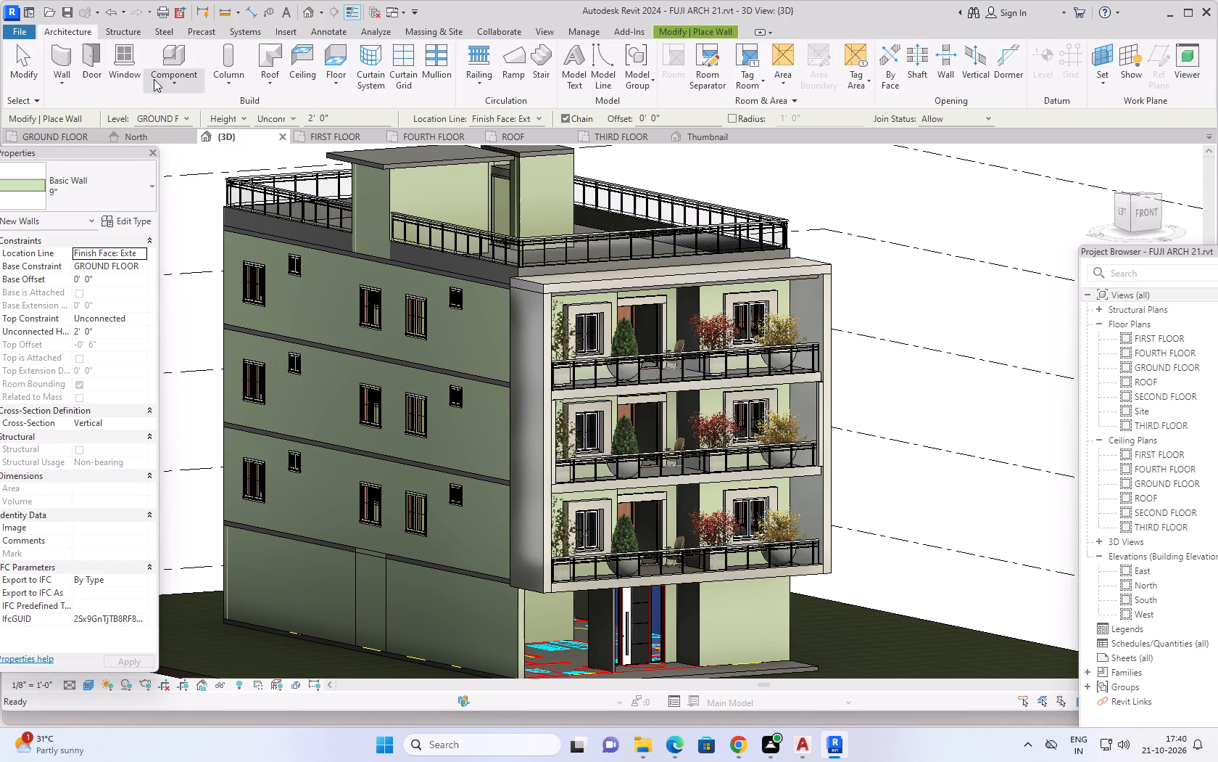
left_click(571, 30)
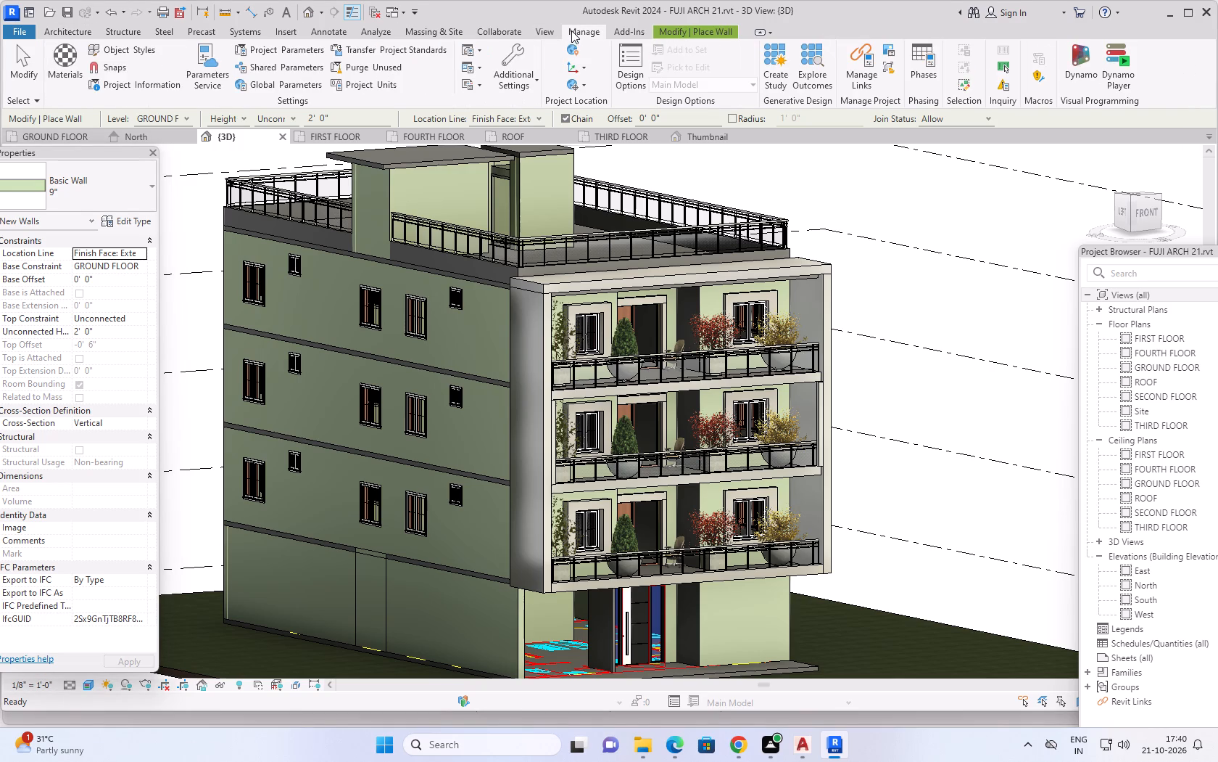
left_click(71, 54)
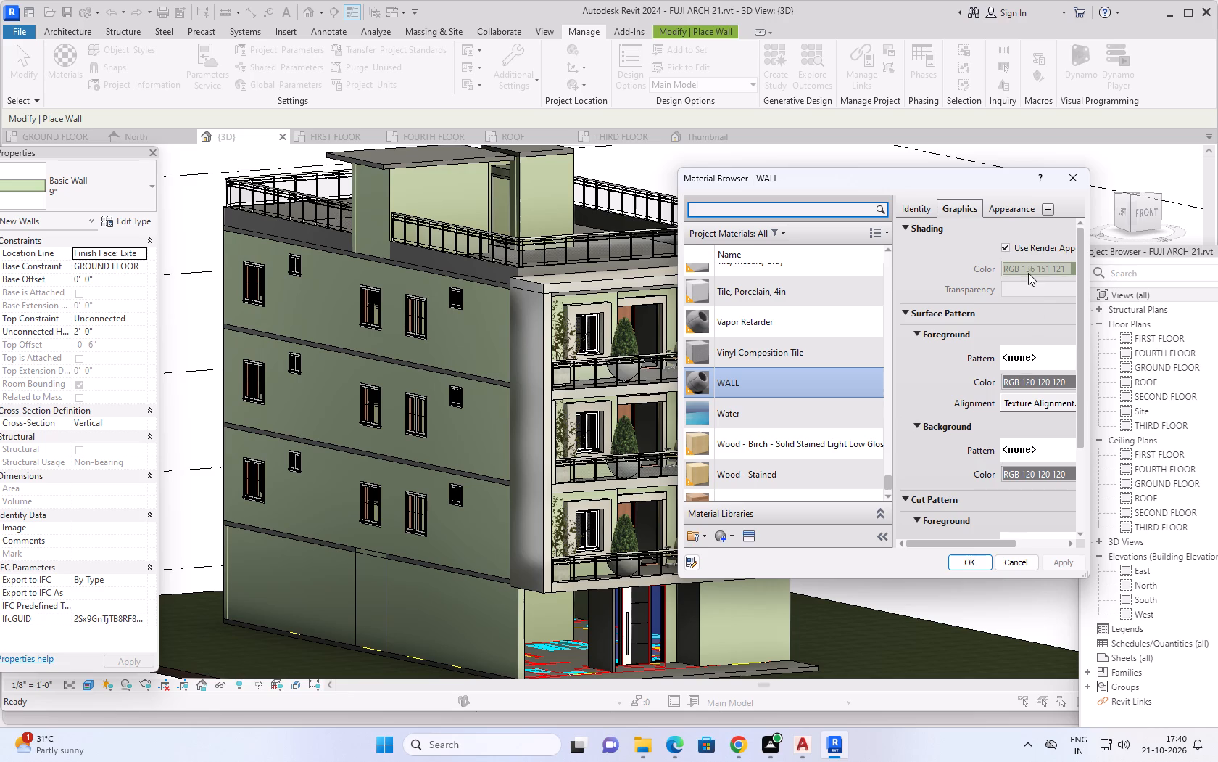
left_click(1008, 205)
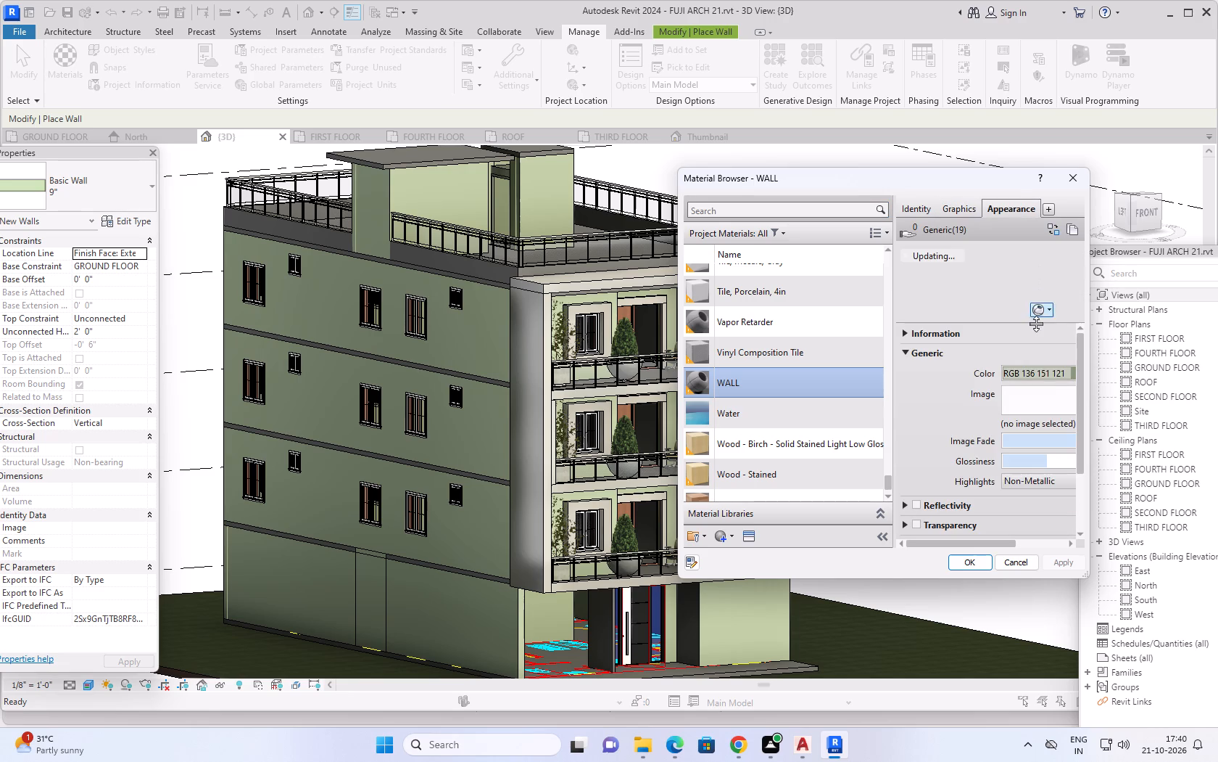
left_click(1043, 368)
left_click_drag(1040, 415, 1038, 415)
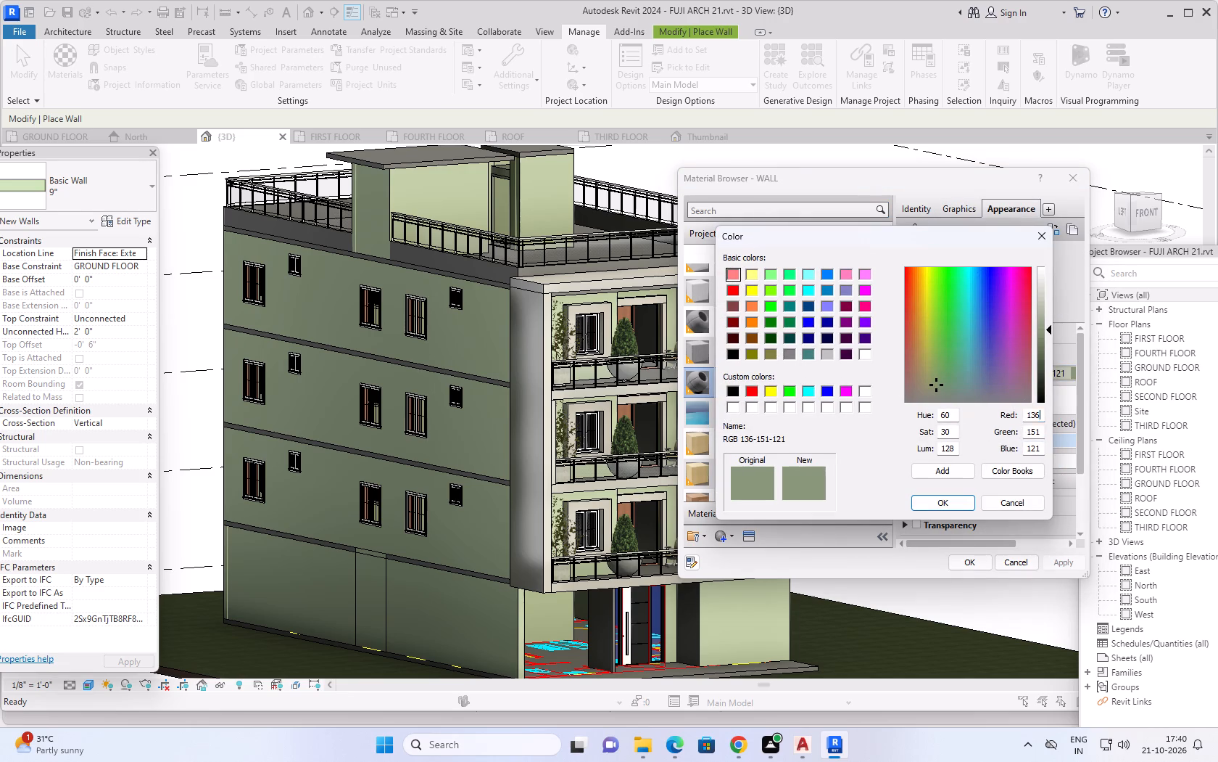
left_click_drag(1038, 415, 1014, 419)
type("210")
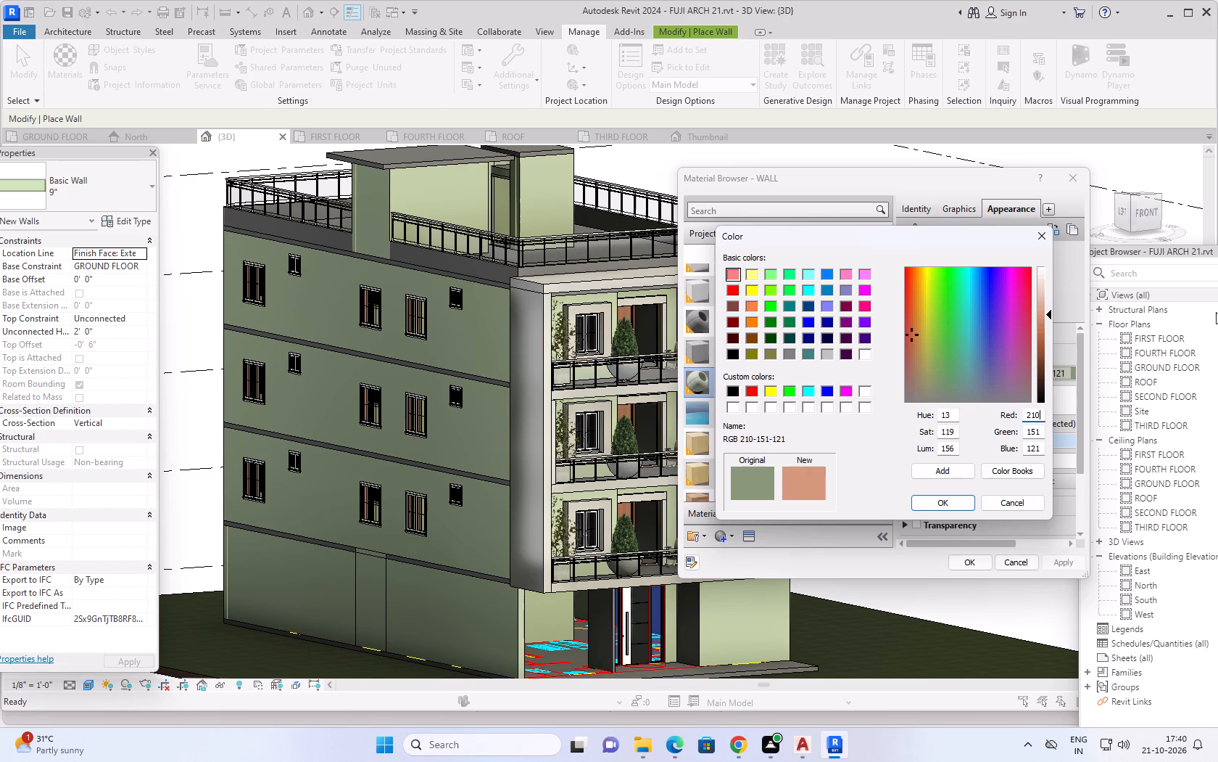
left_click_drag(1040, 428, 1024, 434)
left_click_drag(1024, 434, 1023, 434)
type("190")
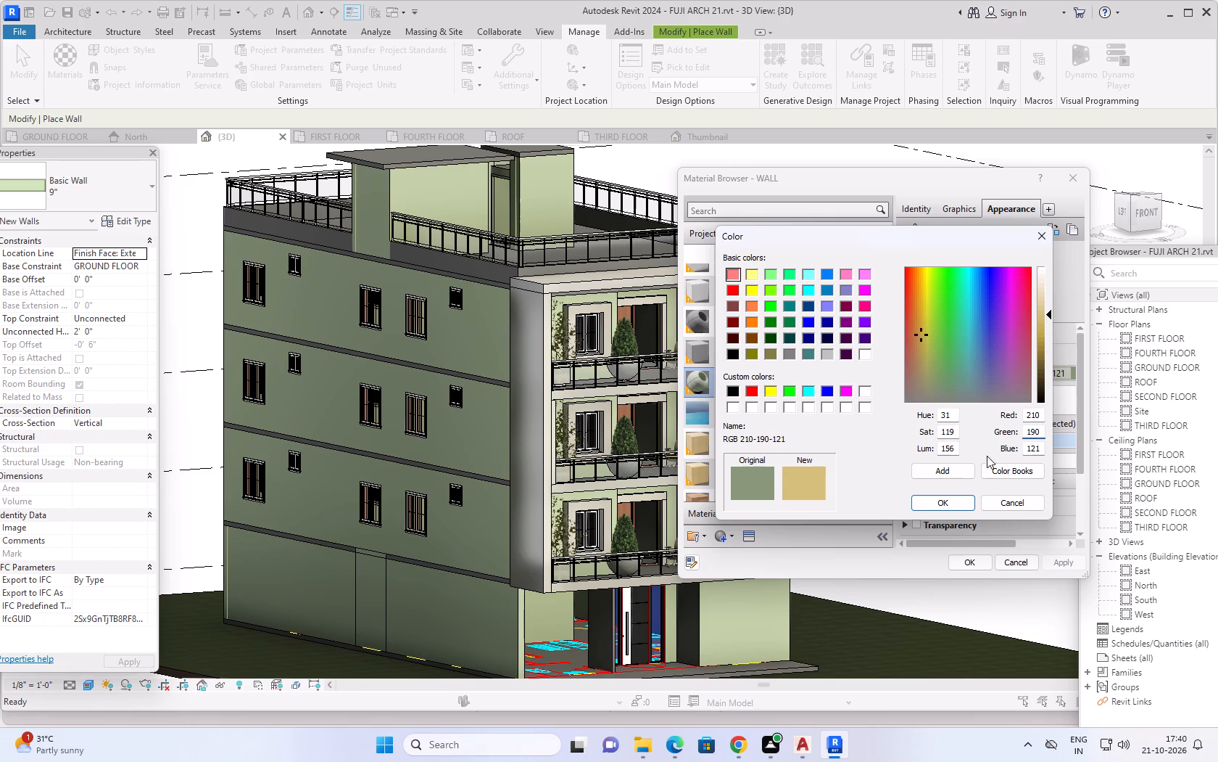
left_click_drag(1039, 451, 1019, 456)
type("150")
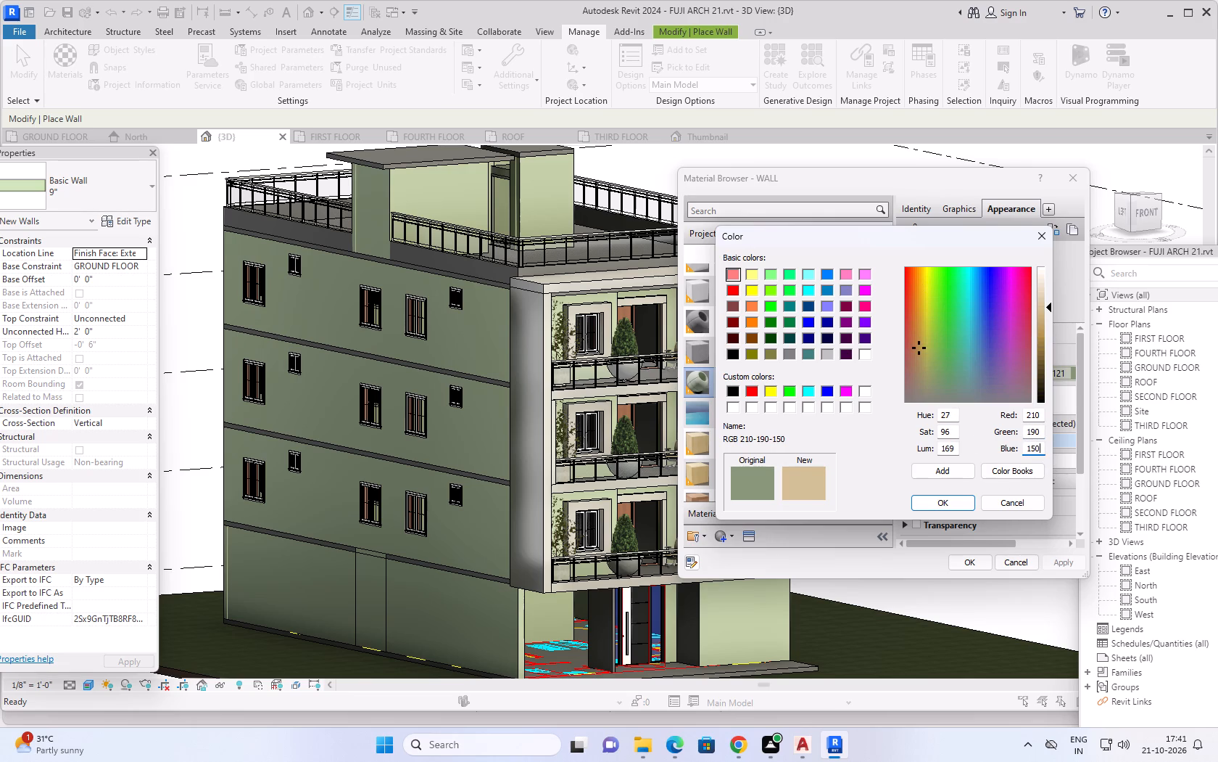
left_click(945, 502)
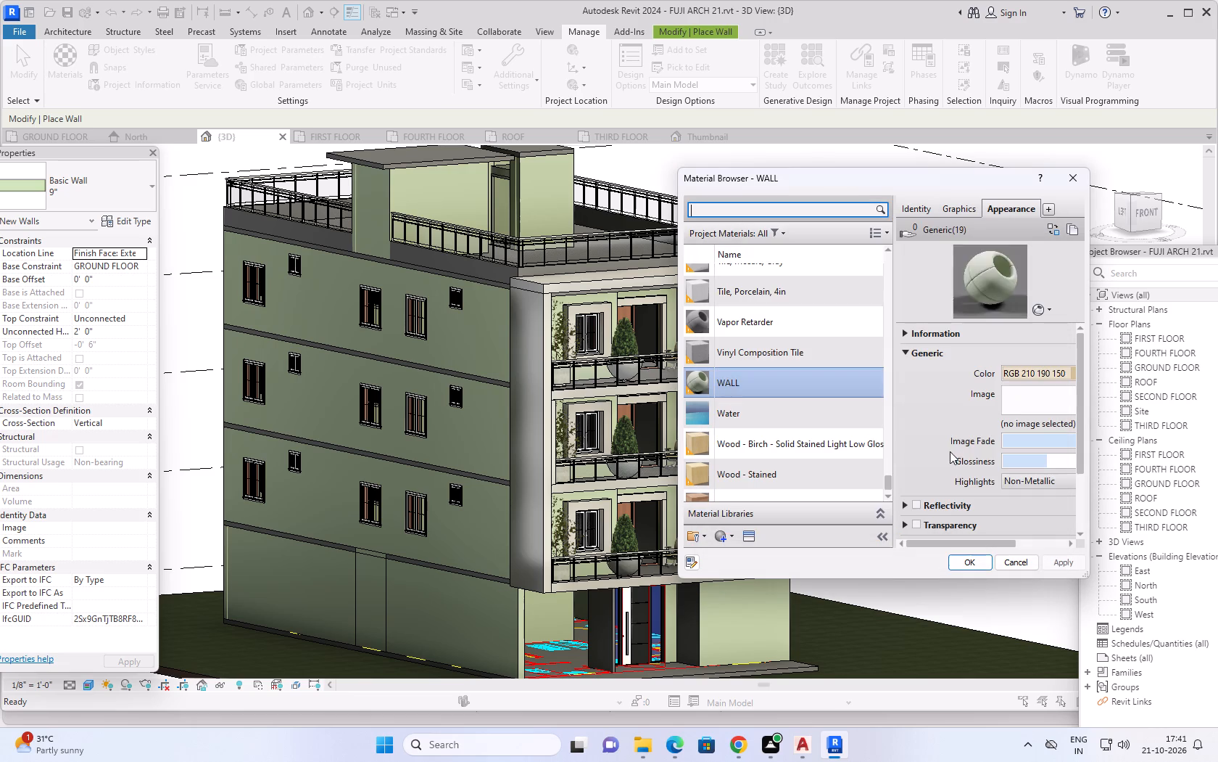
left_click(1072, 560)
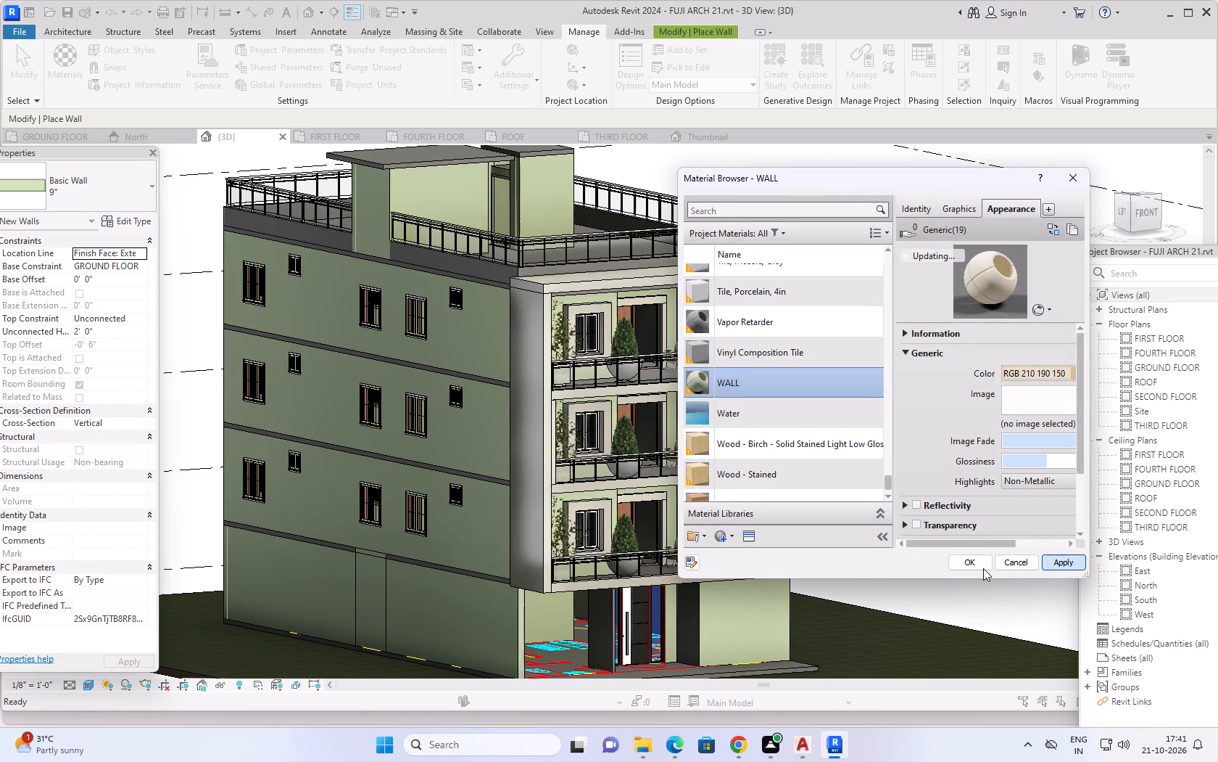
left_click(978, 561)
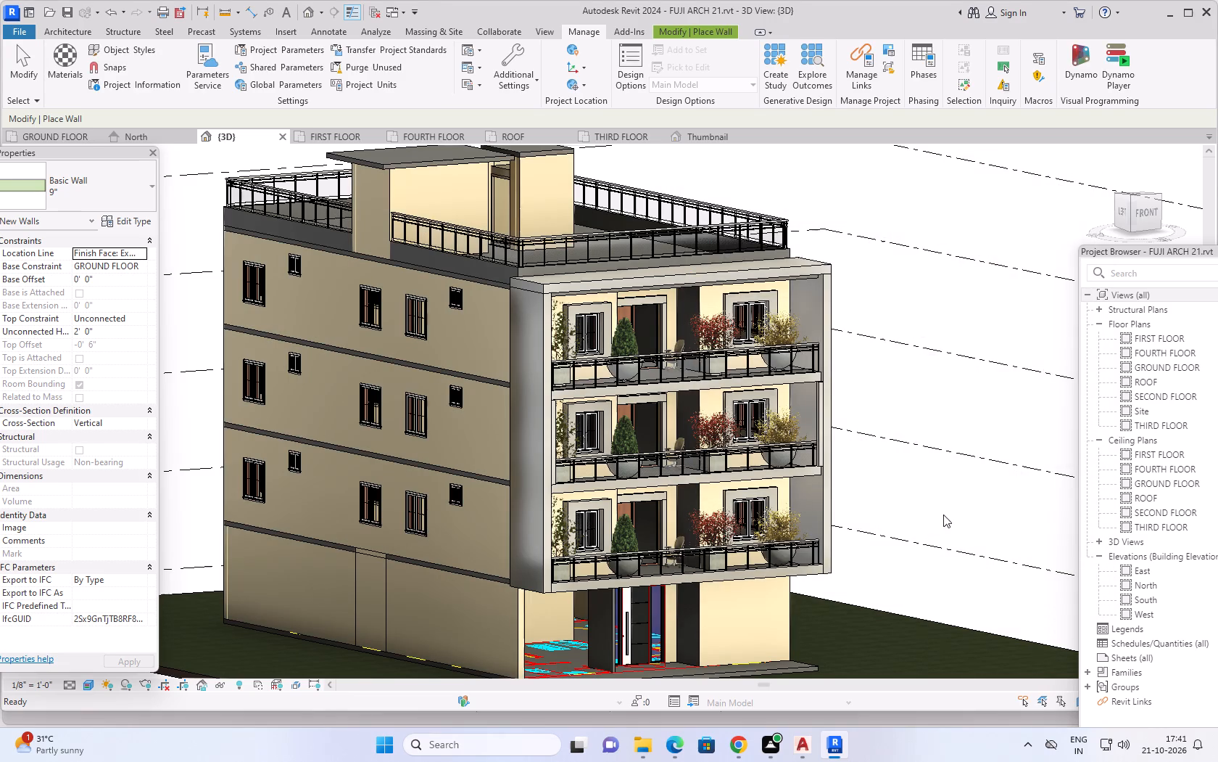
Examine the recoloured side walls, roof rooms, balcony front and ground-floor entrance of the building in 3D.
scroll(982, 454, "down", 2)
middle_click_drag(1010, 406, 956, 423)
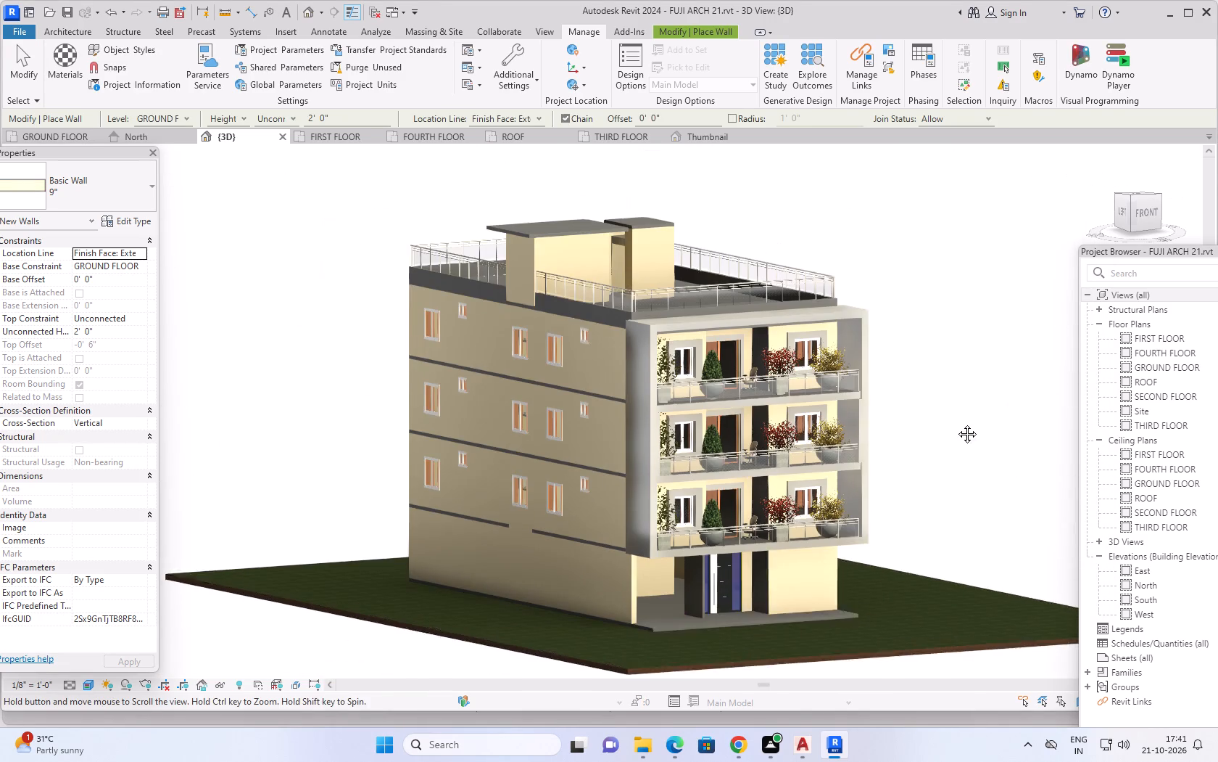
middle_click_drag(956, 423, 945, 430)
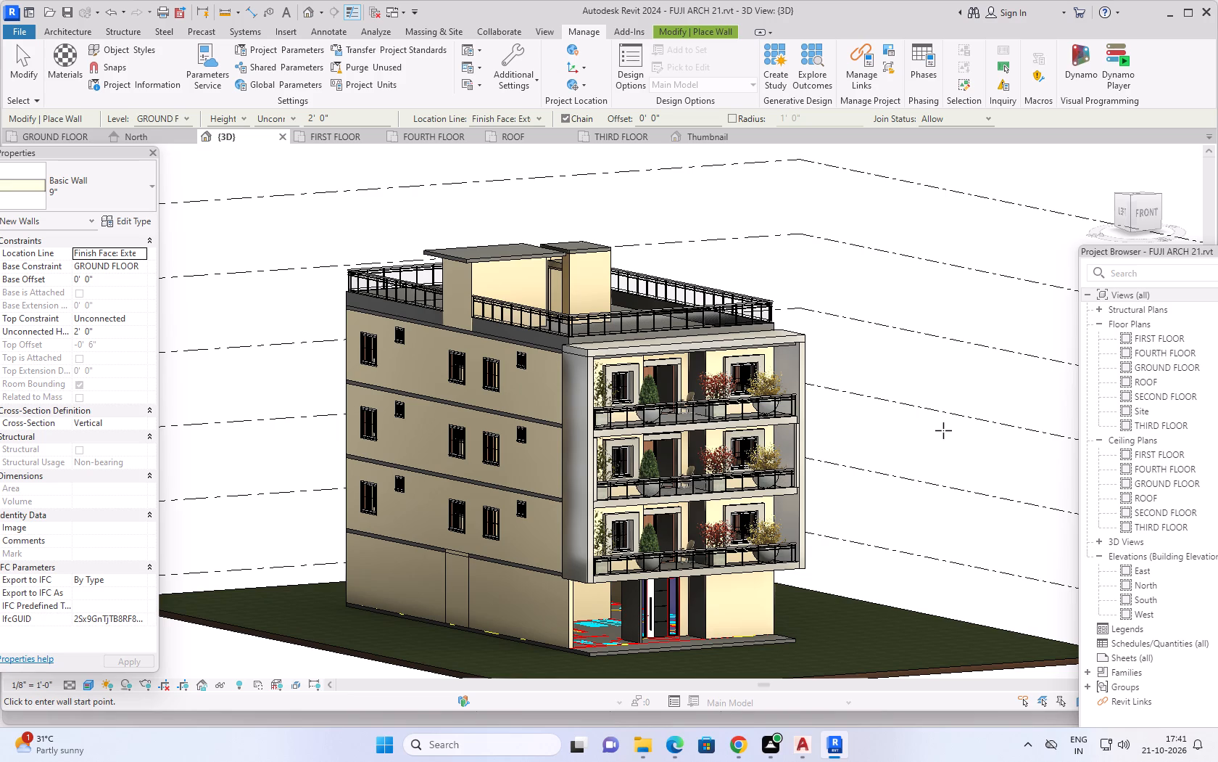
scroll(943, 430, "up", 2)
middle_click_drag(877, 427, 968, 402)
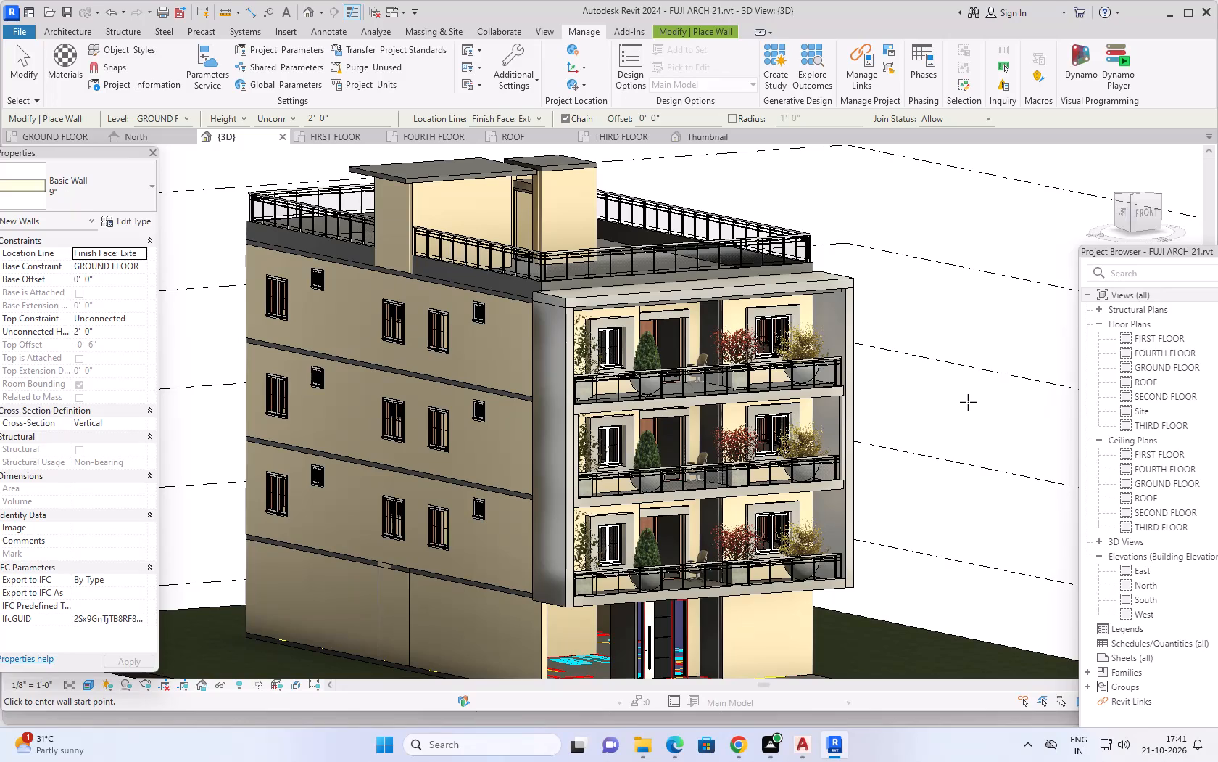
scroll(986, 460, "down", 1)
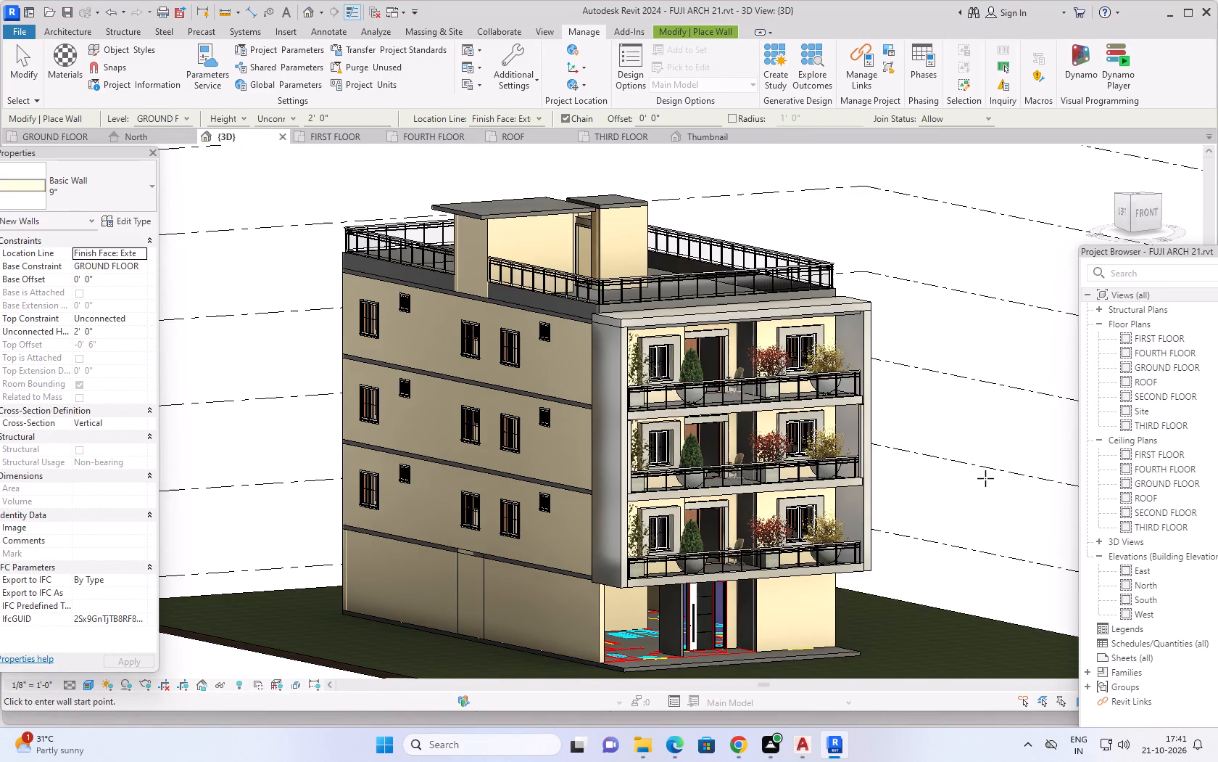
middle_click_drag(985, 478, 935, 454)
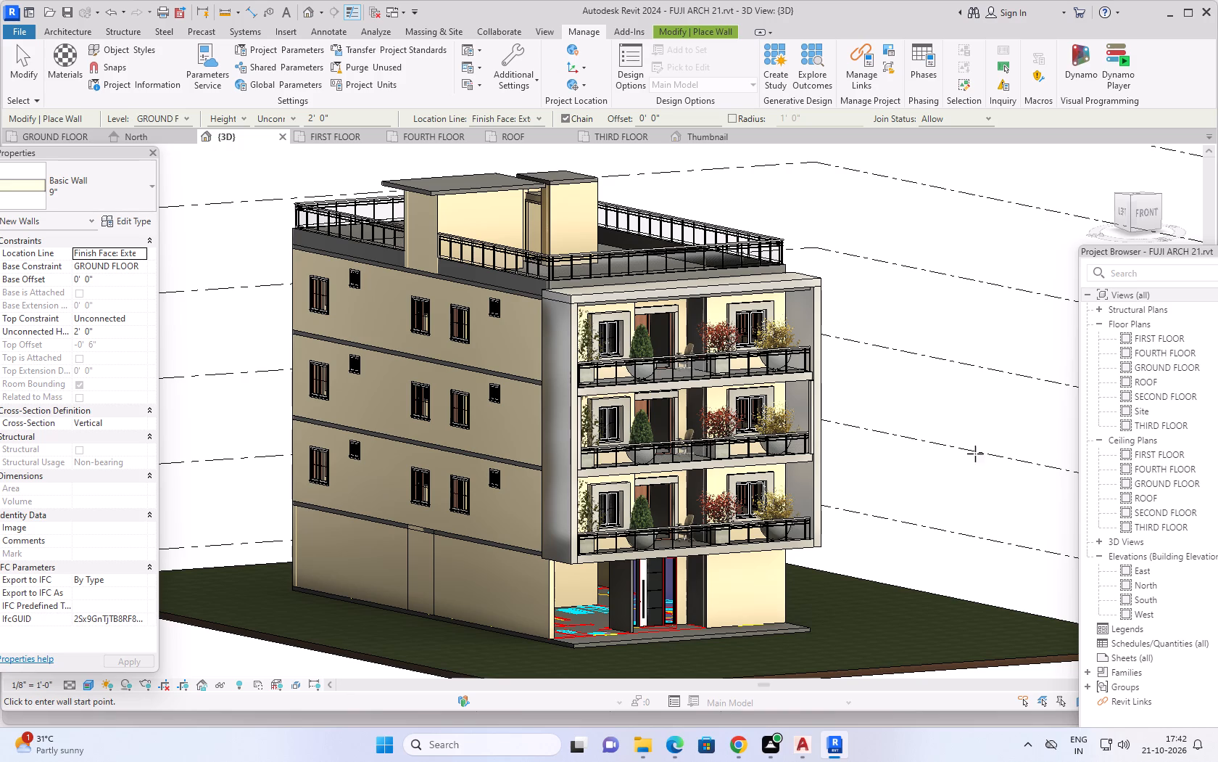
scroll(911, 497, "up", 1)
middle_click_drag(886, 488, 997, 417)
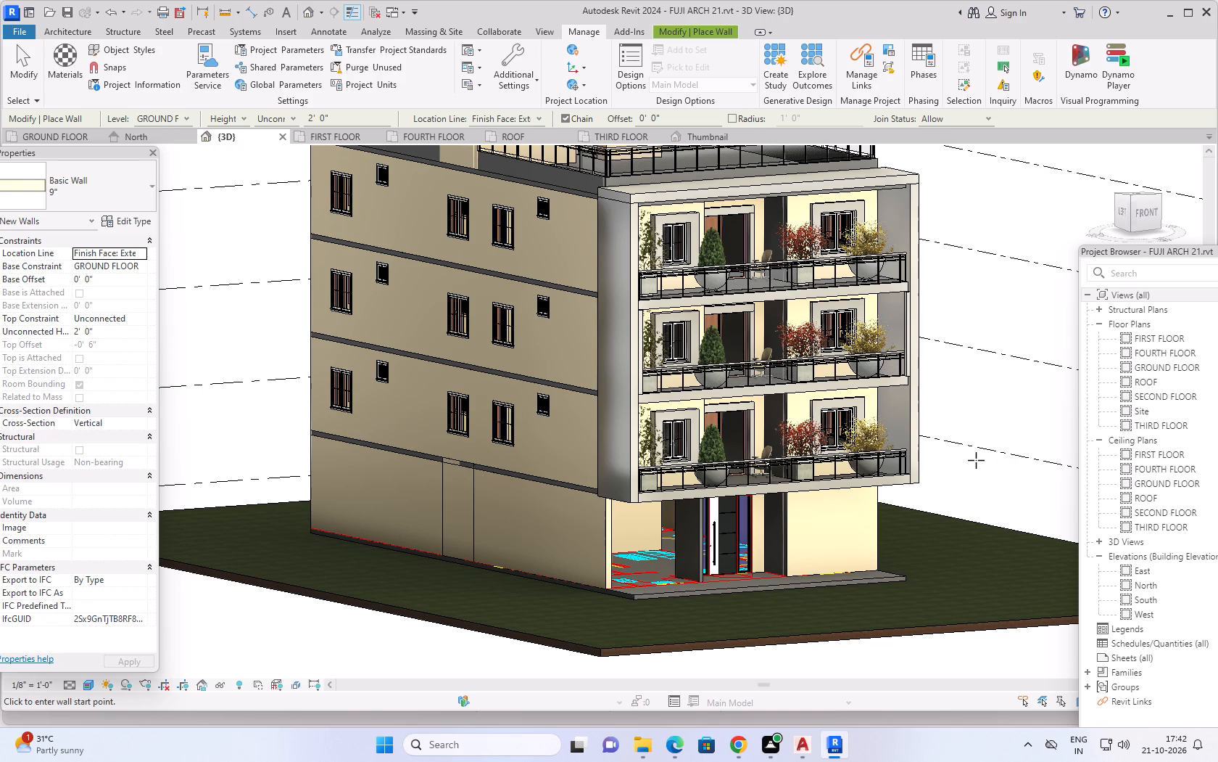
scroll(975, 446, "up", 1)
middle_click_drag(1002, 408, 910, 450)
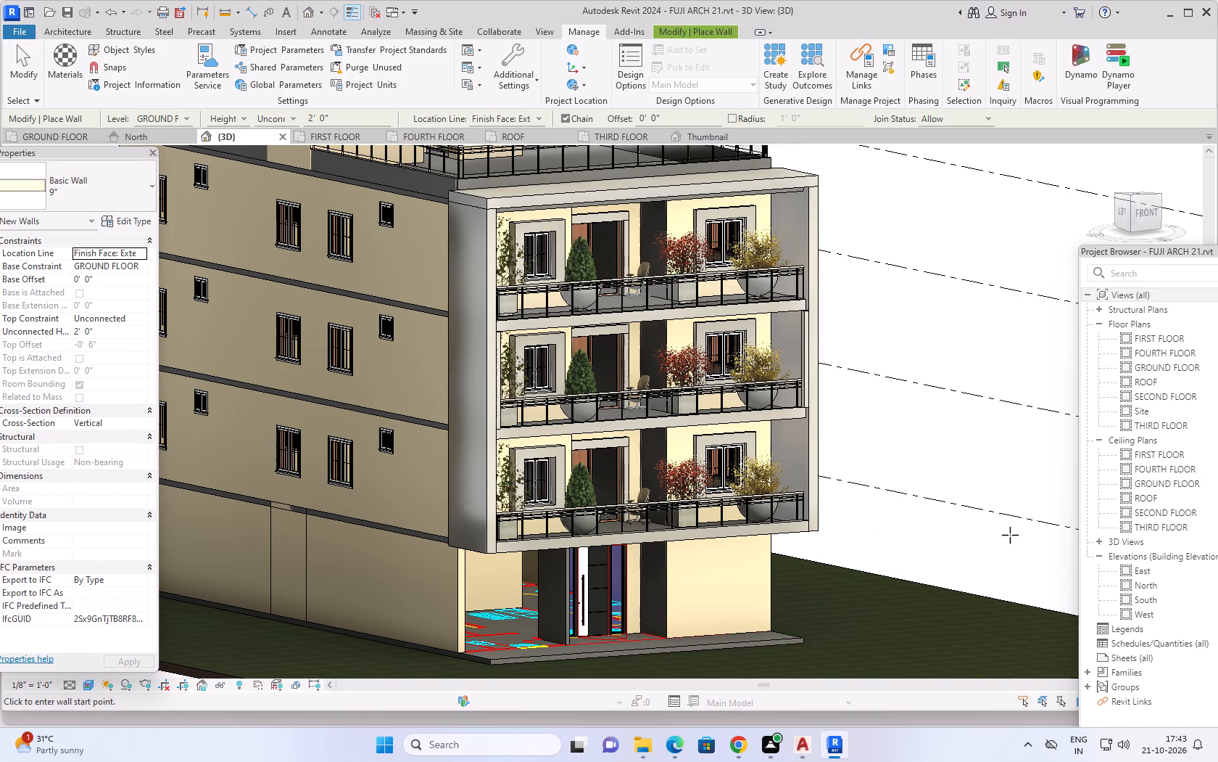
scroll(1003, 533, "down", 1)
scroll(937, 451, "down", 1)
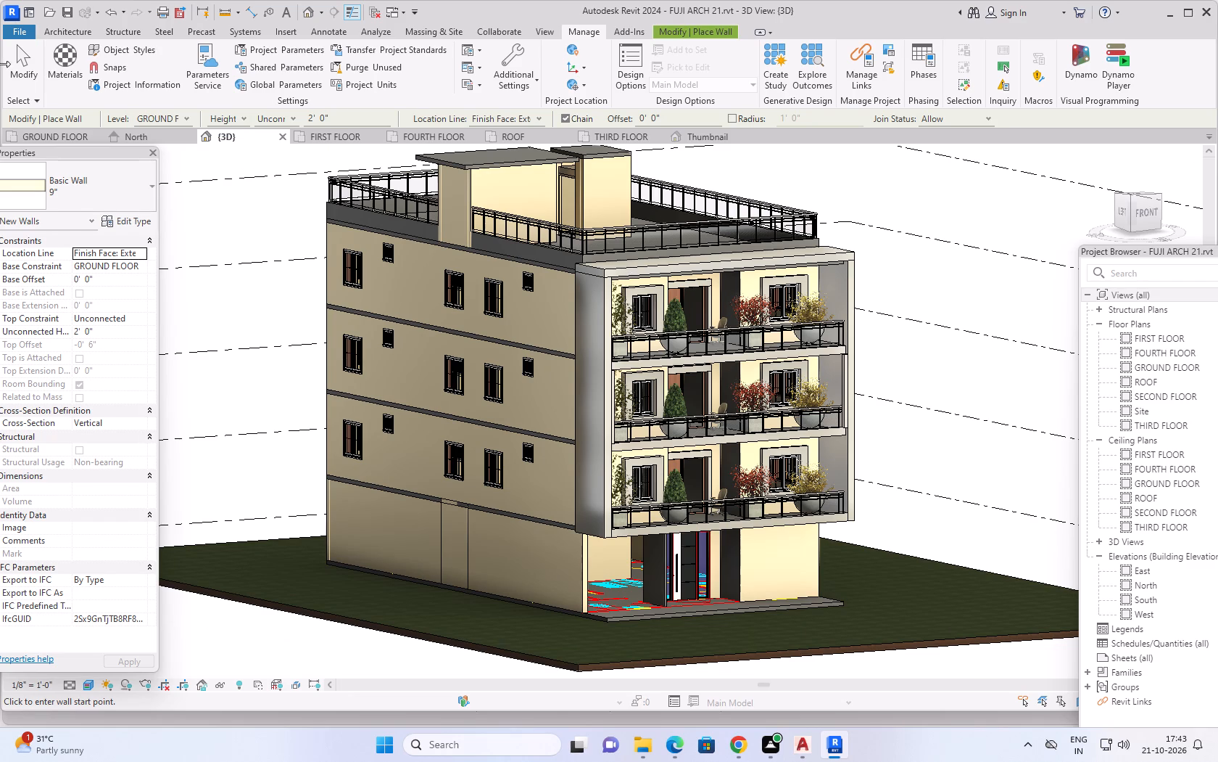
Change the WALL material's appearance colour to RGB 84 102 113 and apply it to the model.
left_click(60, 59)
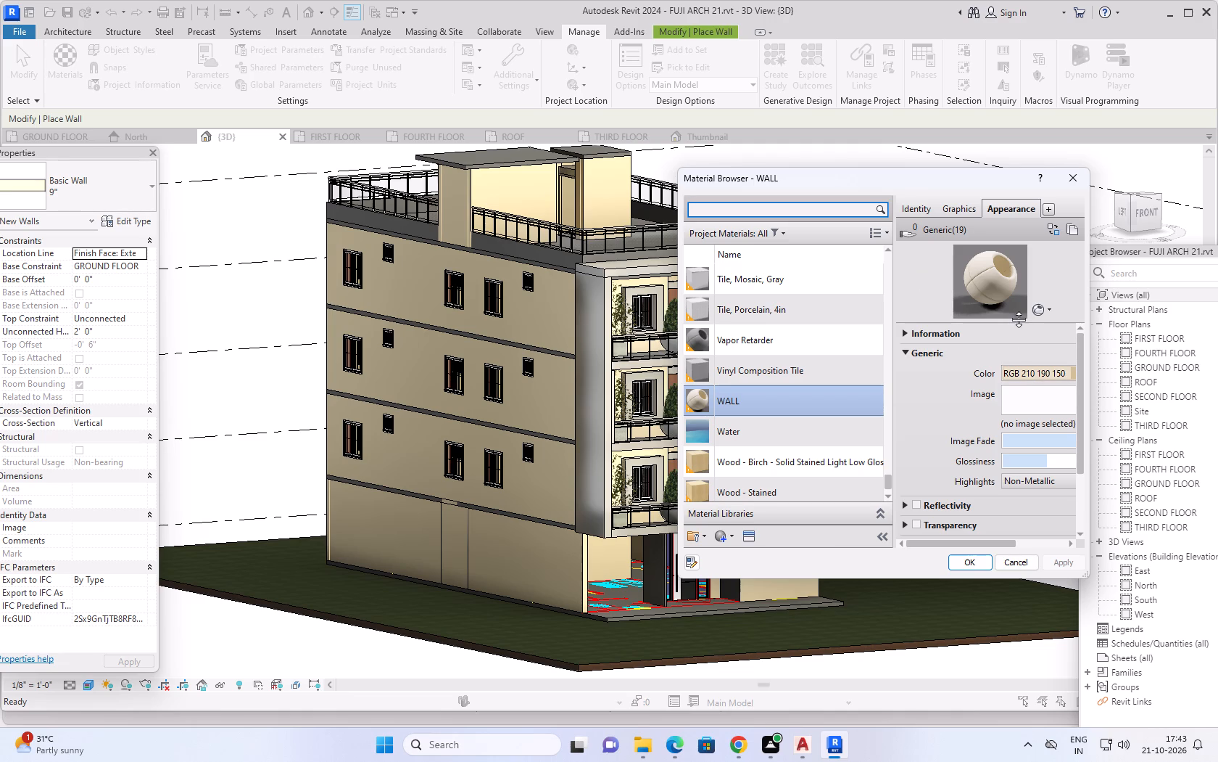
left_click(1032, 374)
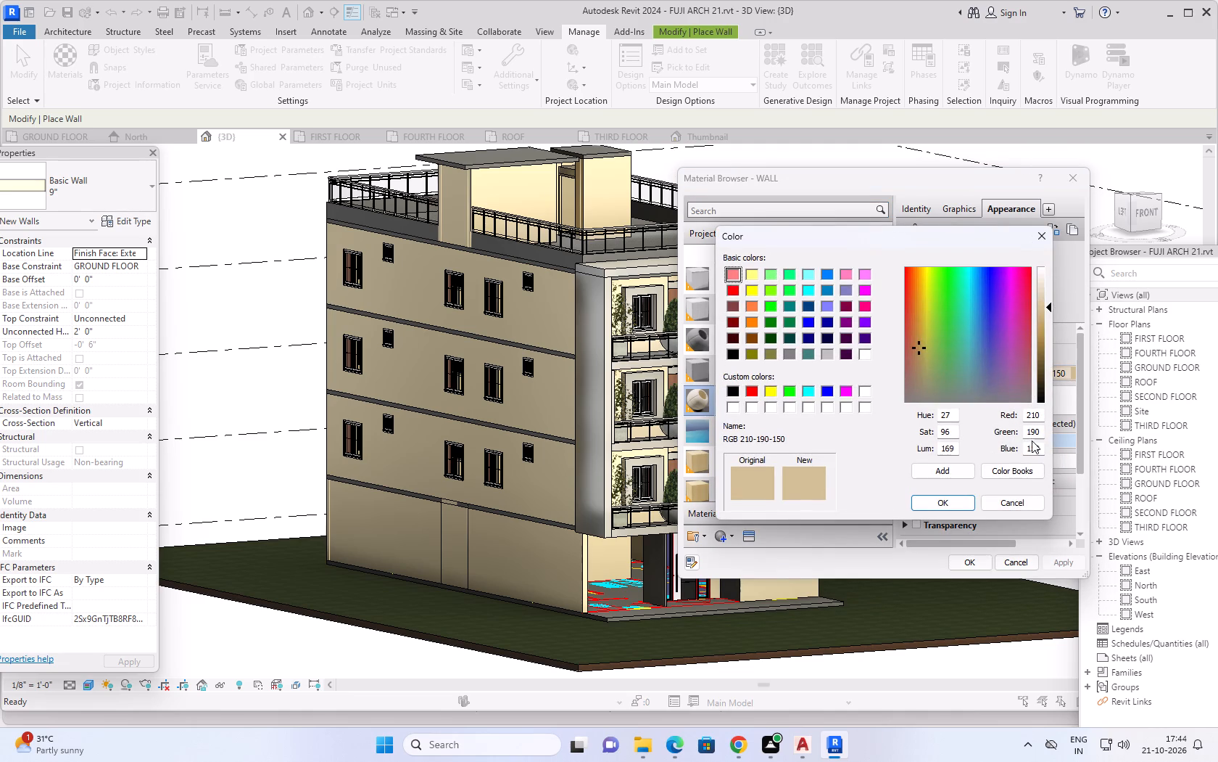
left_click_drag(1038, 417, 990, 426)
type("84")
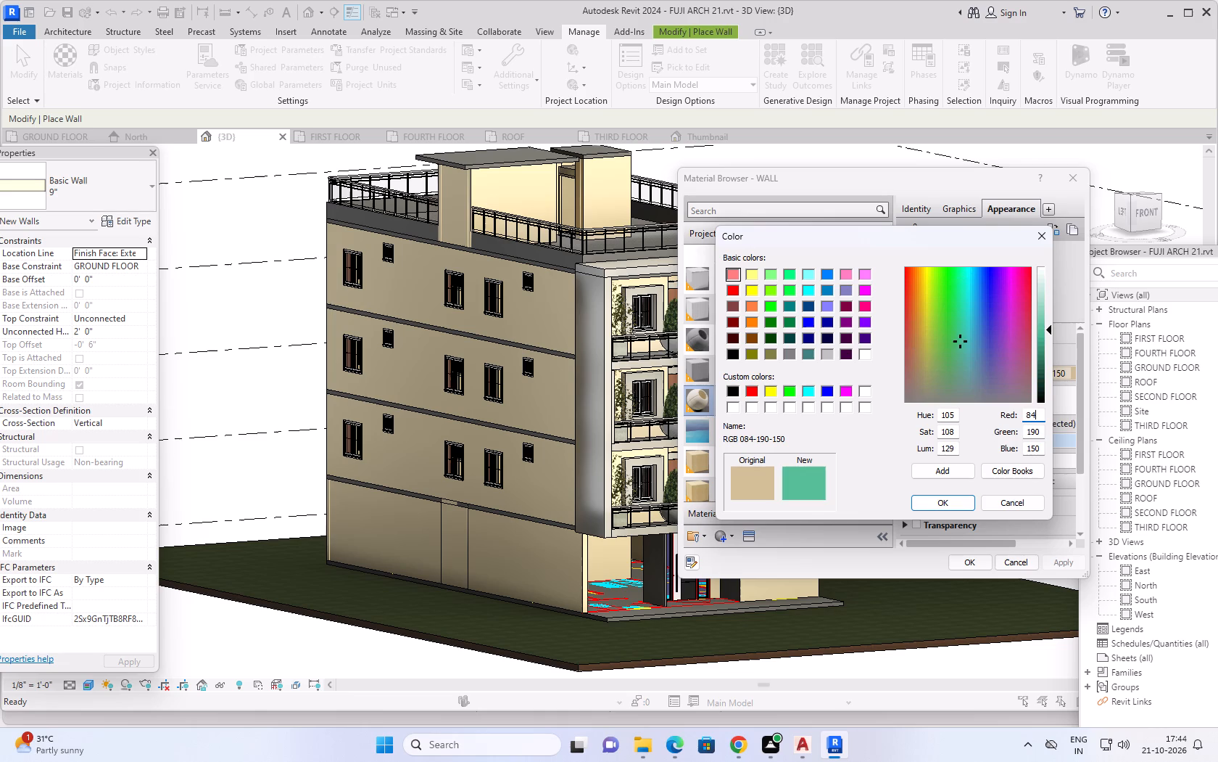
left_click_drag(1040, 429, 1012, 439)
type("102")
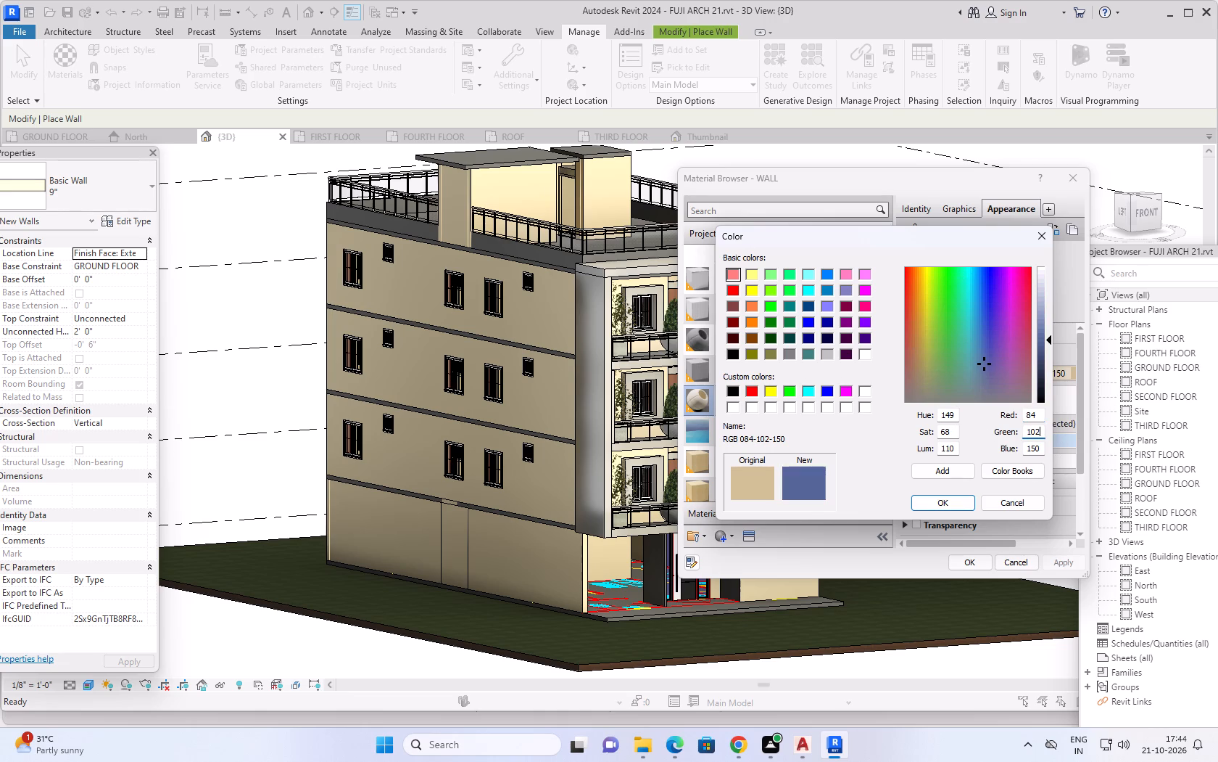
left_click_drag(1042, 448, 1015, 463)
type("113")
left_click(950, 501)
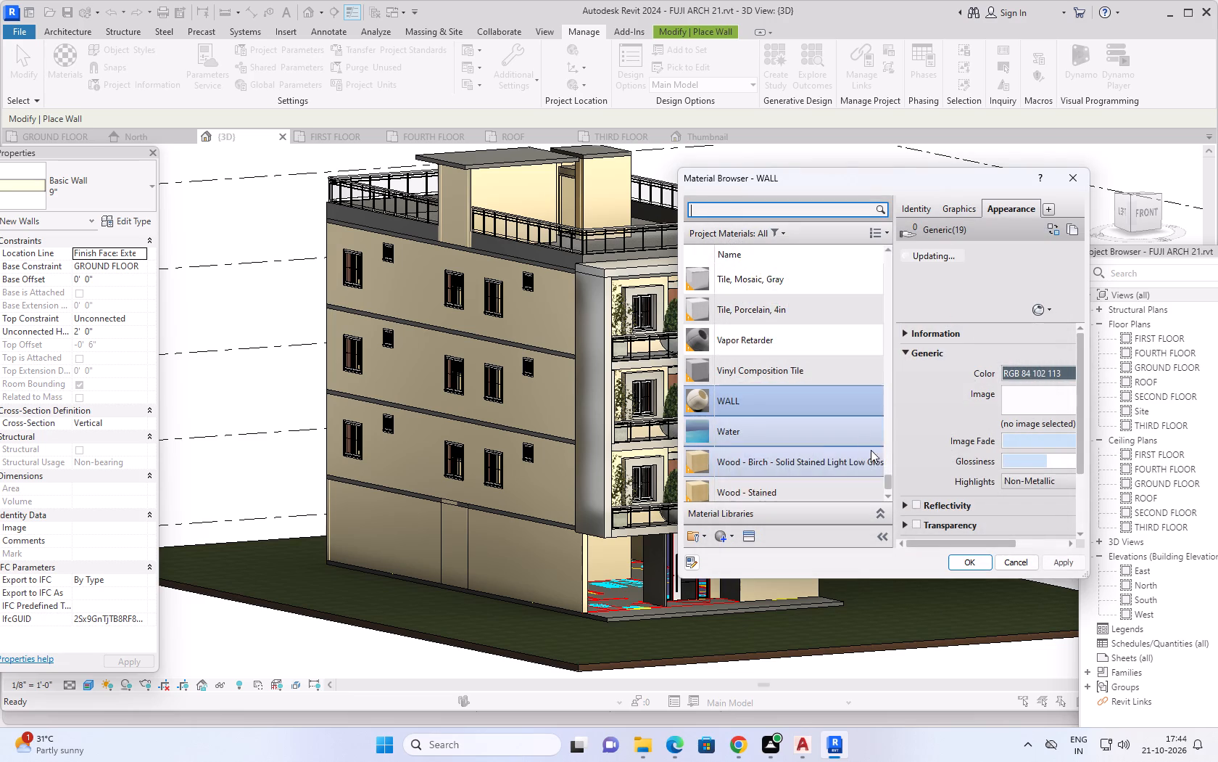
left_click(1051, 562)
left_click(978, 560)
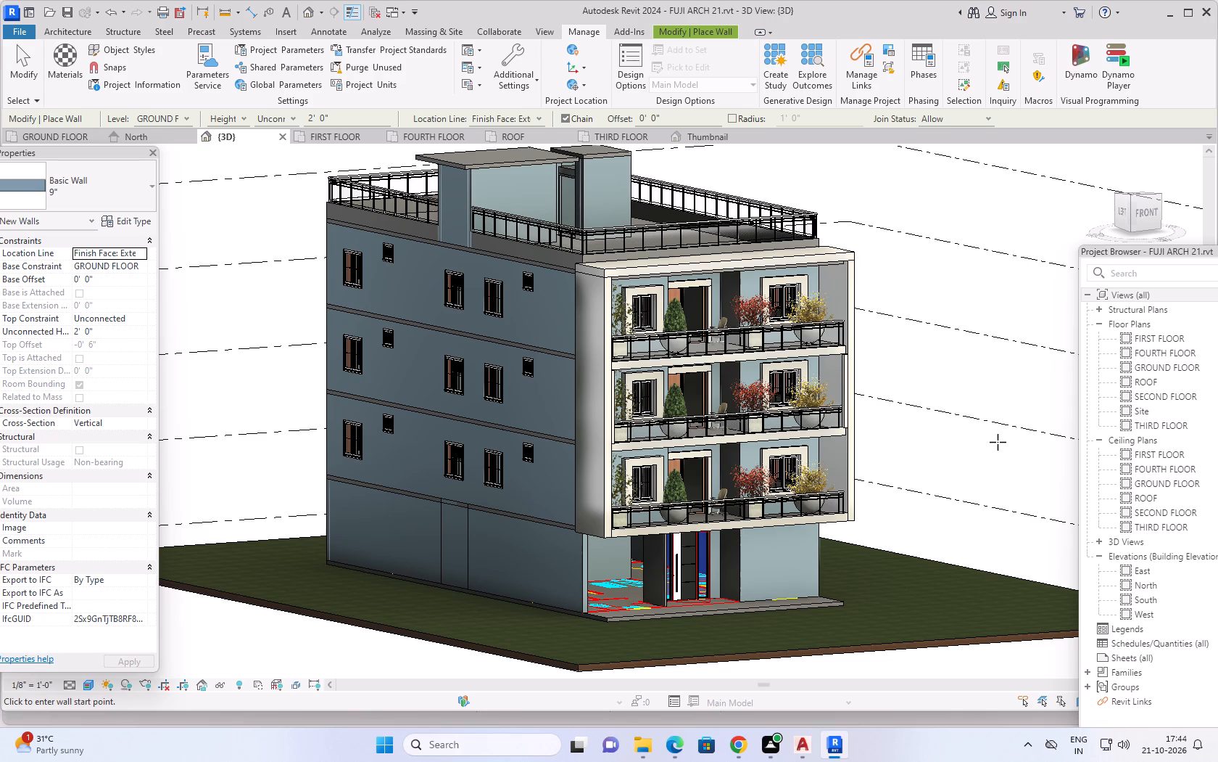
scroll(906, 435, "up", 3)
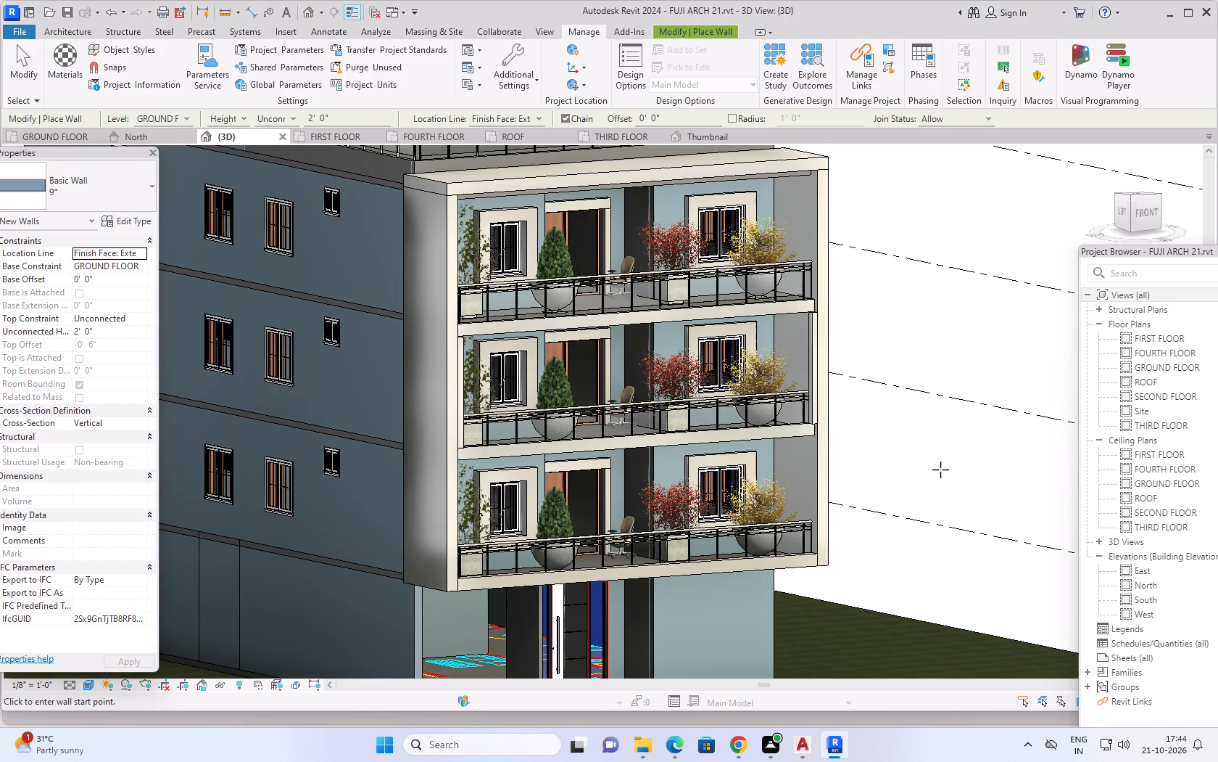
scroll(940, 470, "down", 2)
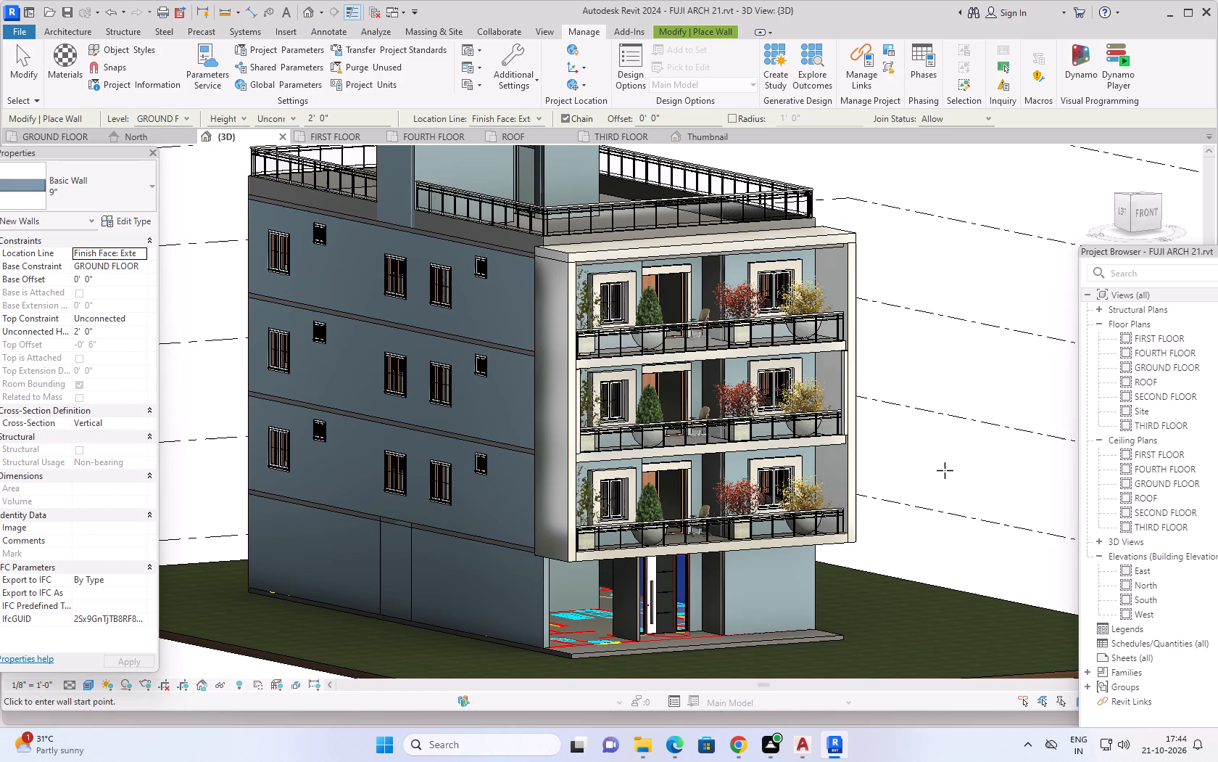
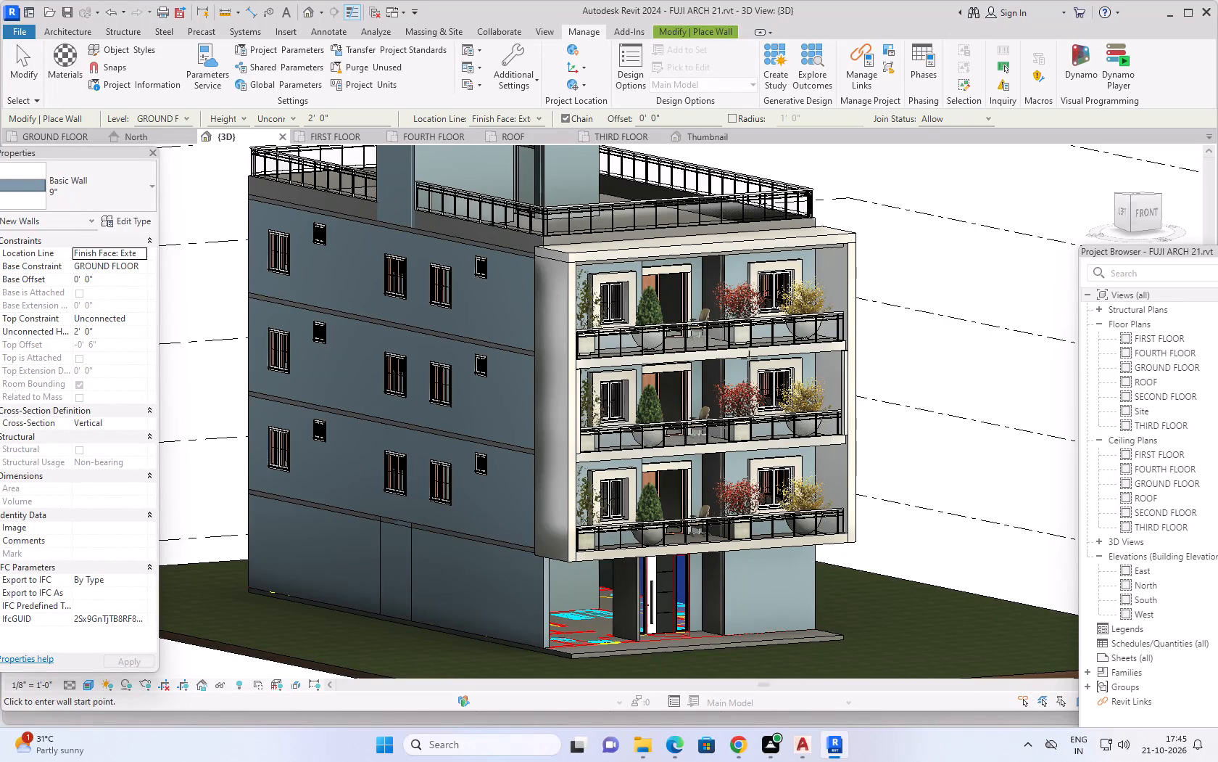
Examine the building's side and balcony facades, roof parapet and ground-floor entrance in the 3D view.
scroll(928, 321, "down", 1)
middle_click_drag(931, 332, 909, 331)
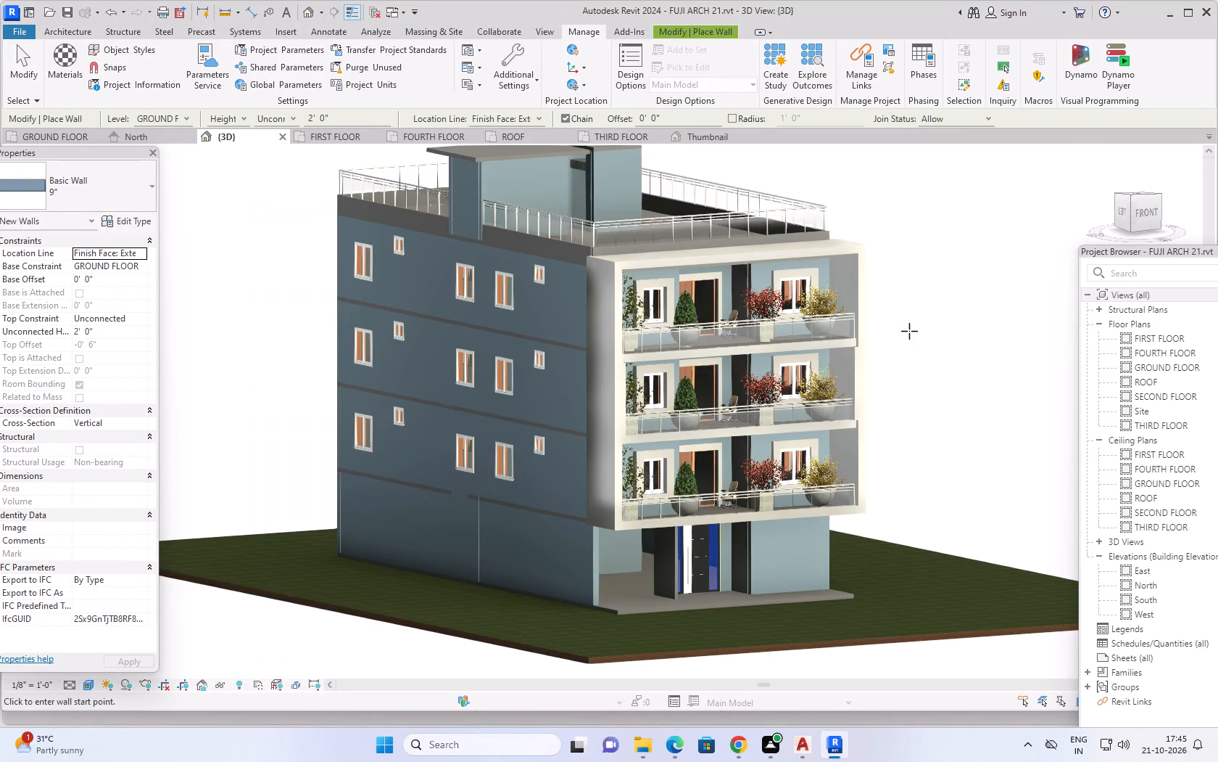
middle_click_drag(909, 331, 823, 364)
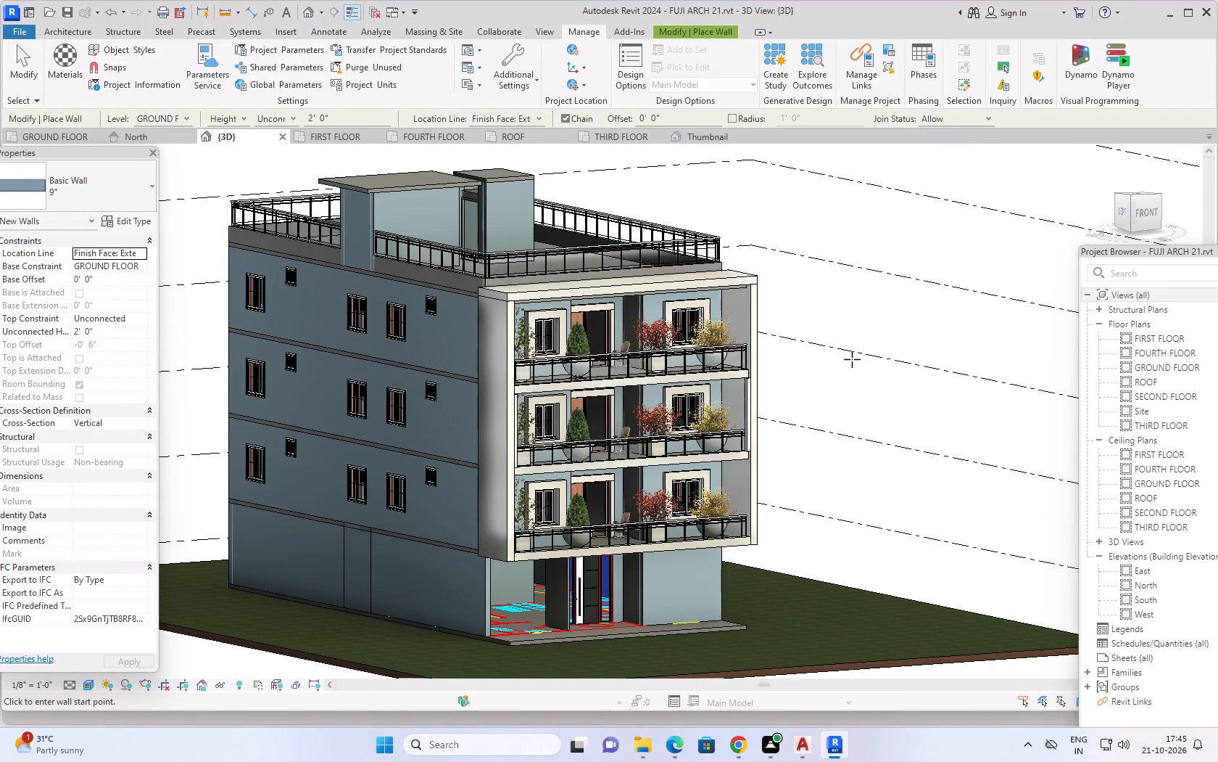
scroll(852, 359, "up", 1)
scroll(433, 218, "up", 4)
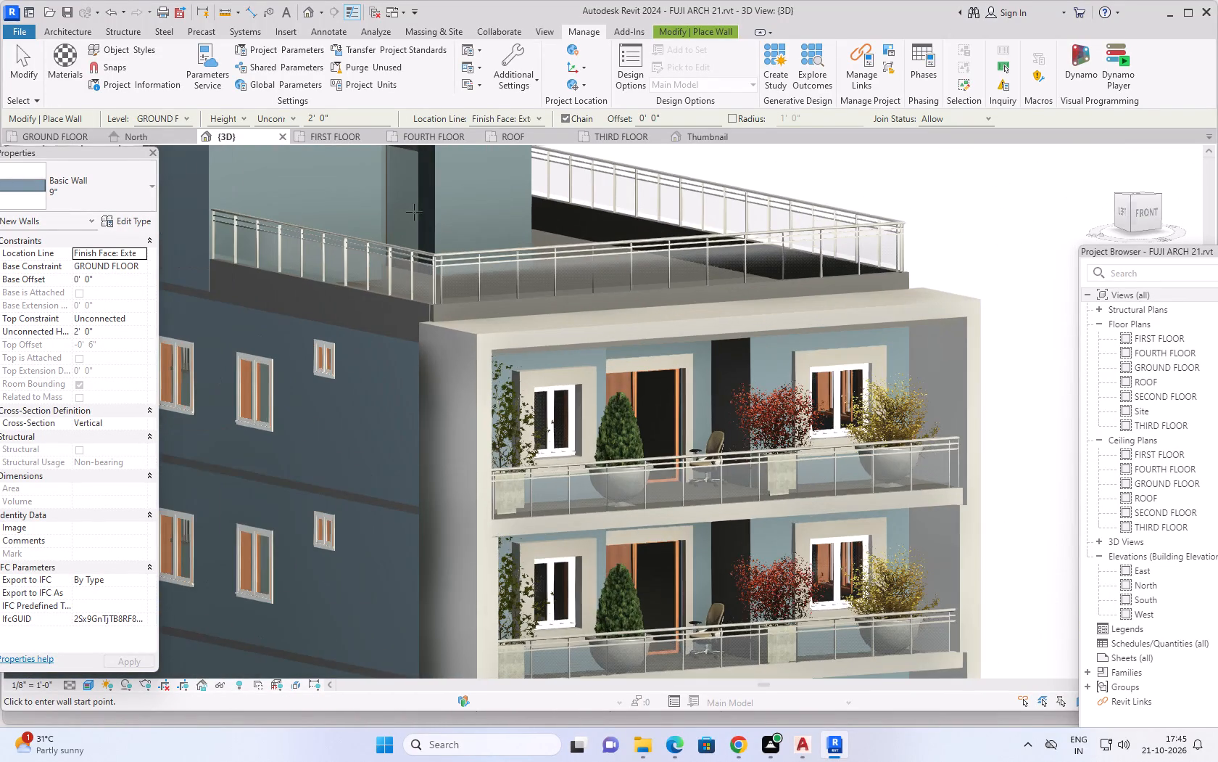
scroll(431, 216, "down", 2)
scroll(529, 230, "down", 3)
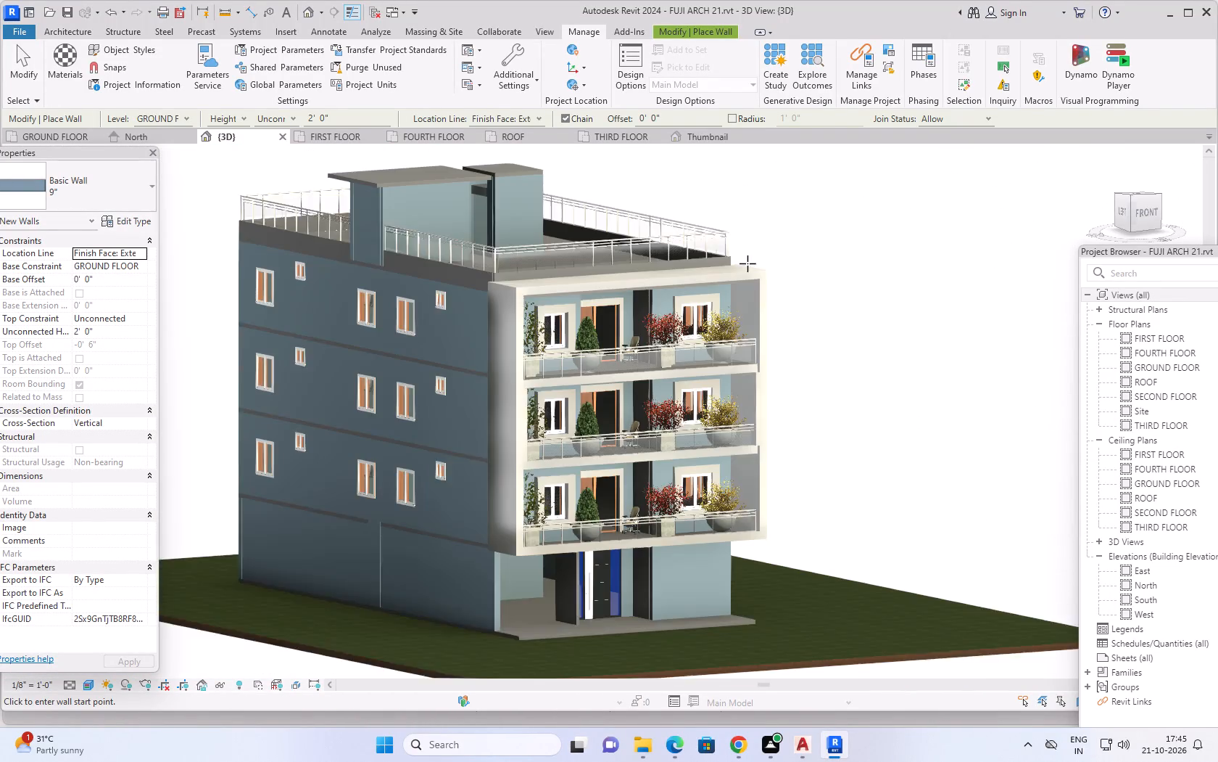
scroll(750, 264, "down", 1)
middle_click_drag(824, 300, 842, 326)
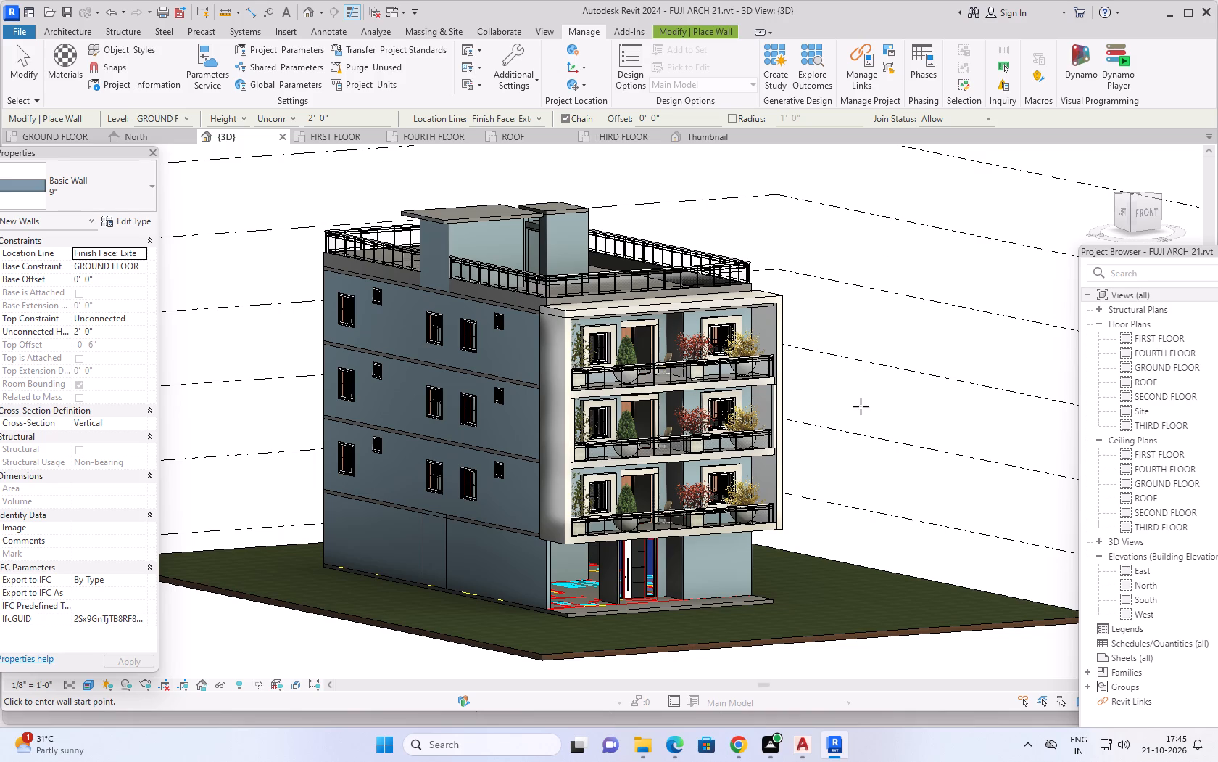
middle_click_drag(861, 406, 871, 378)
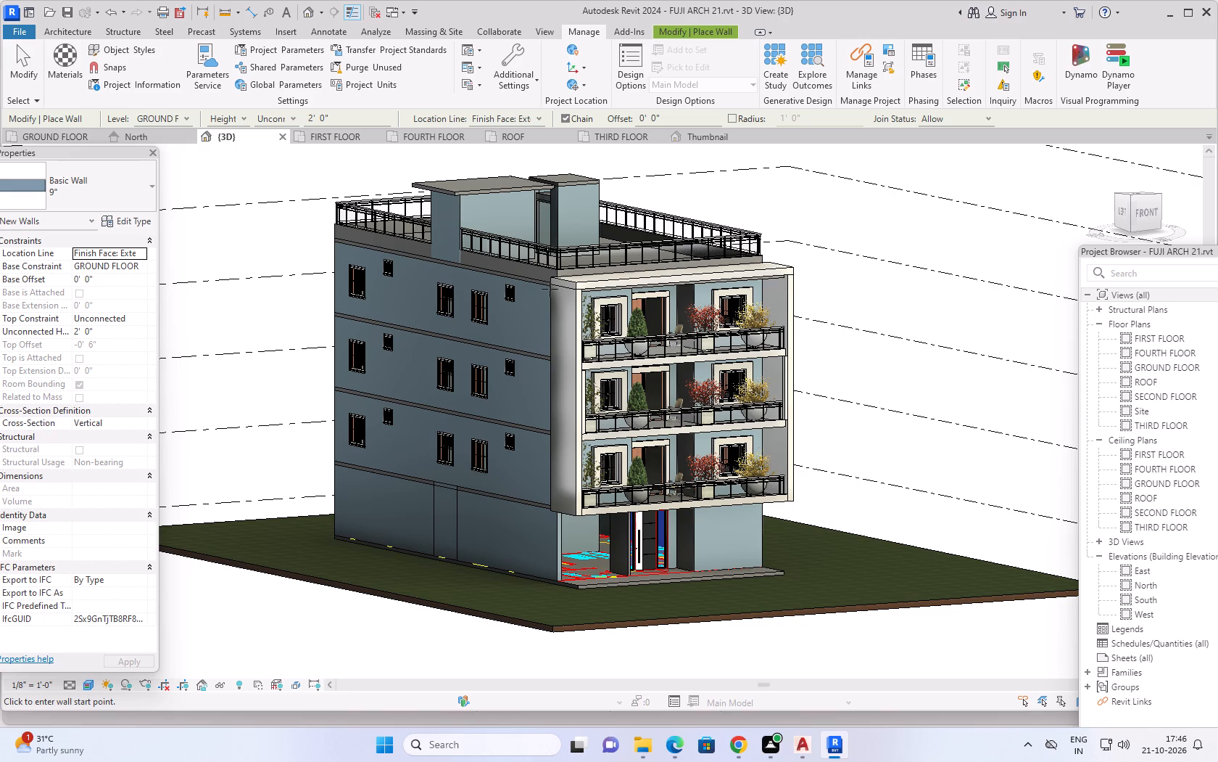
Create a new project material and name it 4.5" WALL.
left_click(60, 59)
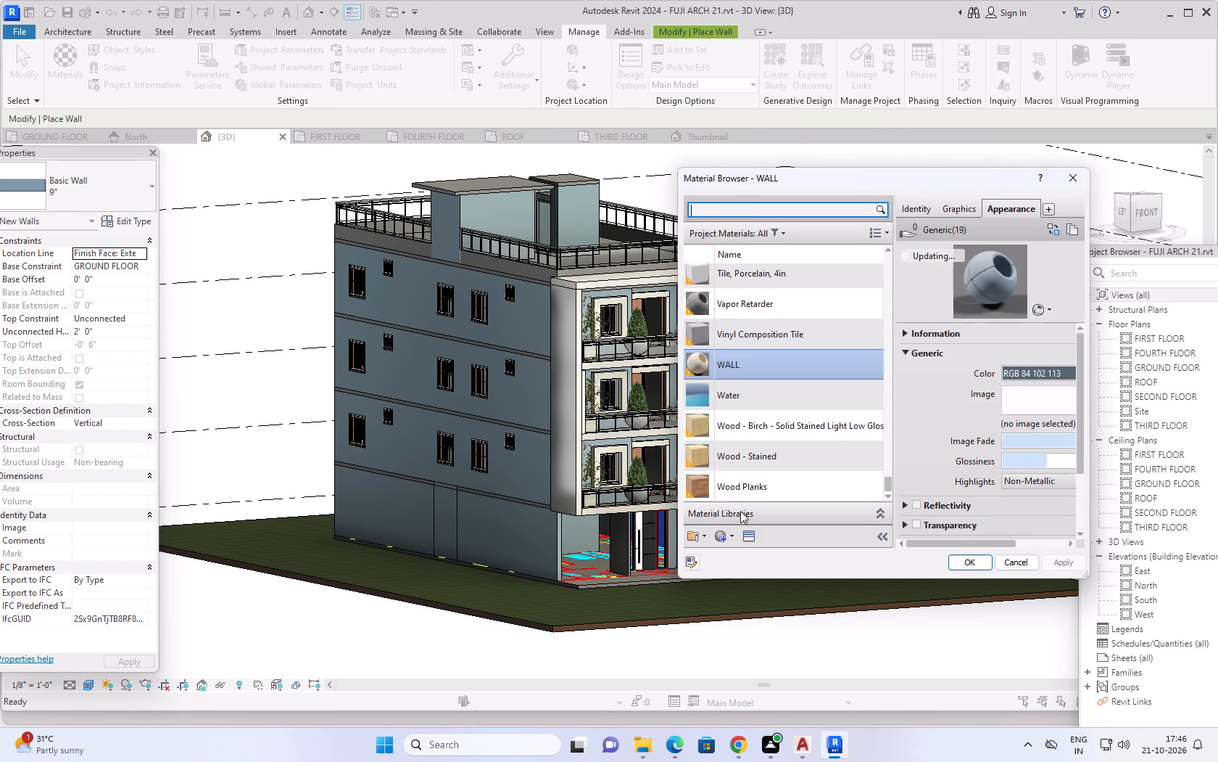
right_click(729, 535)
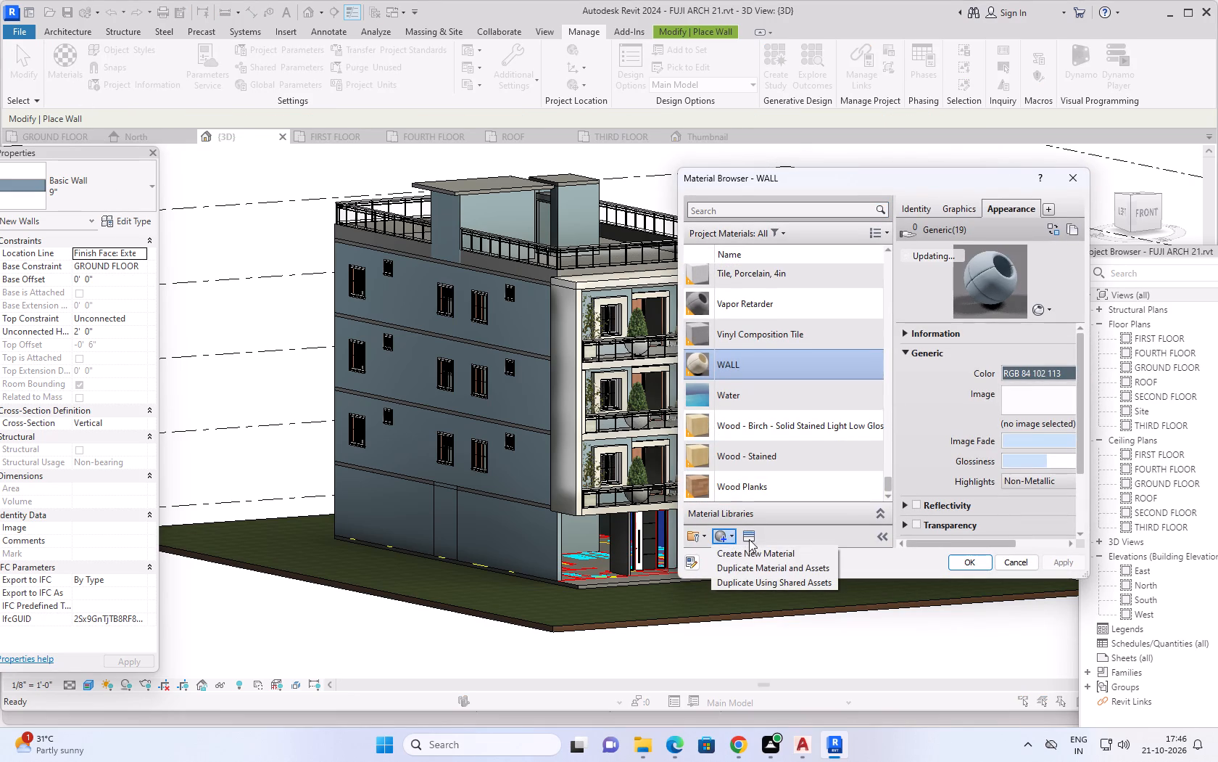
left_click(750, 551)
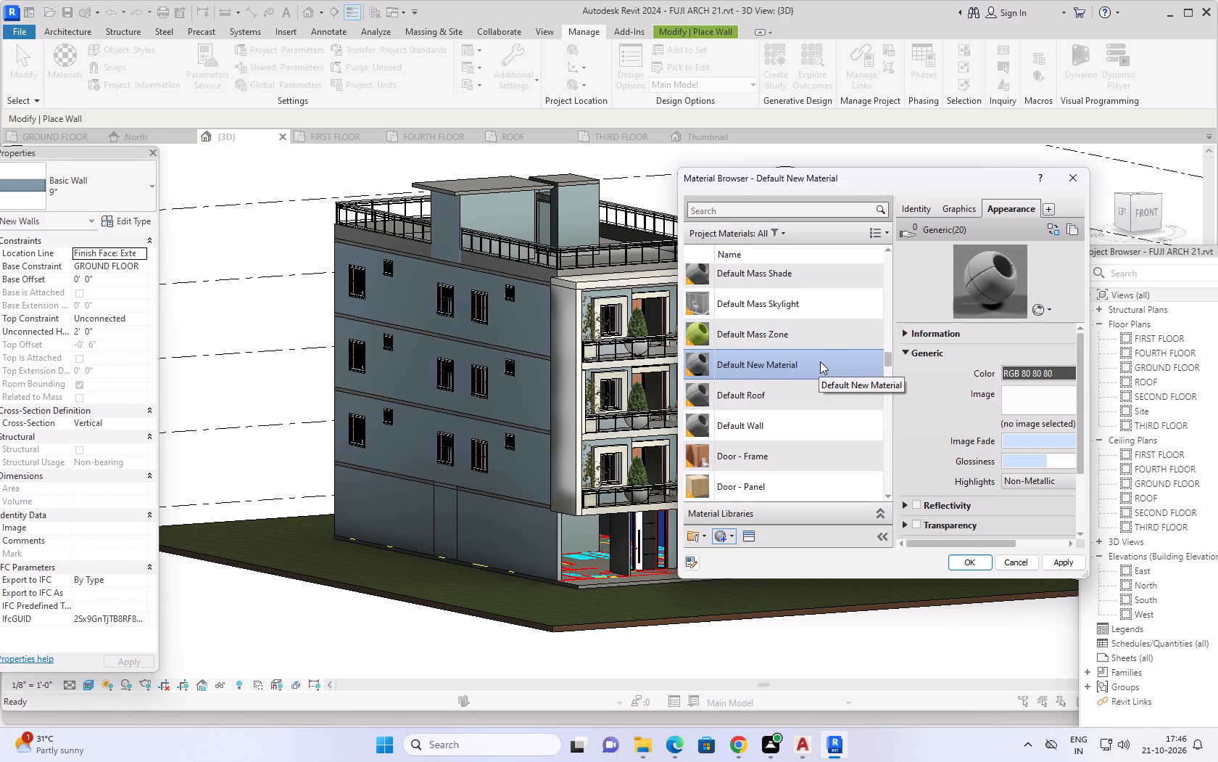
right_click(811, 362)
left_click(837, 422)
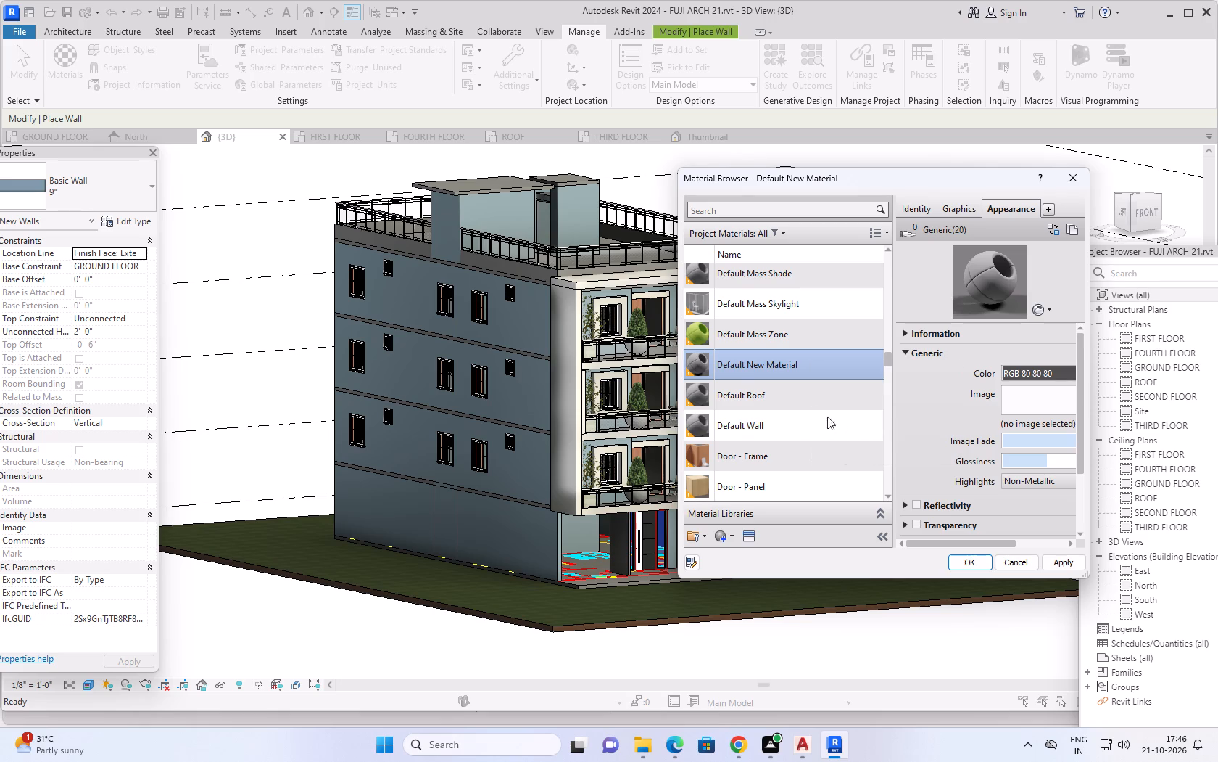
key("BackSpace")
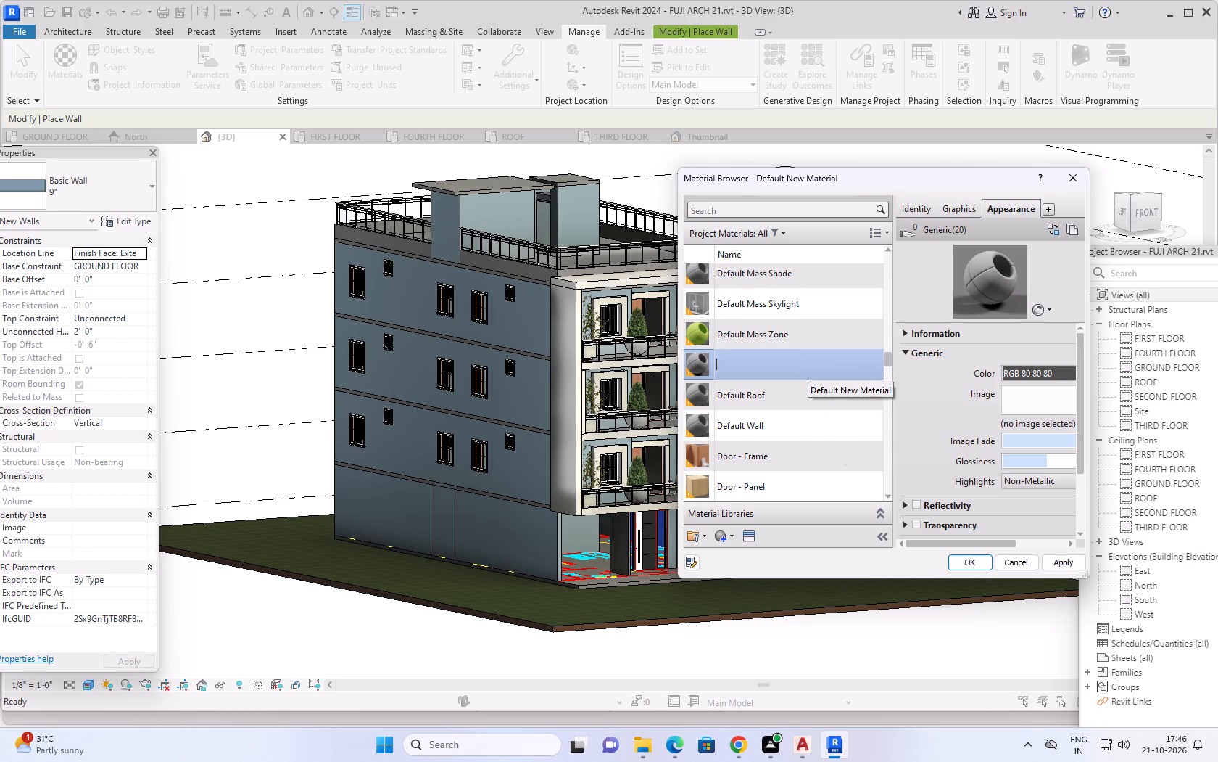
type("4.5")
type("\"")
key("space")
type("WA")
type("LL")
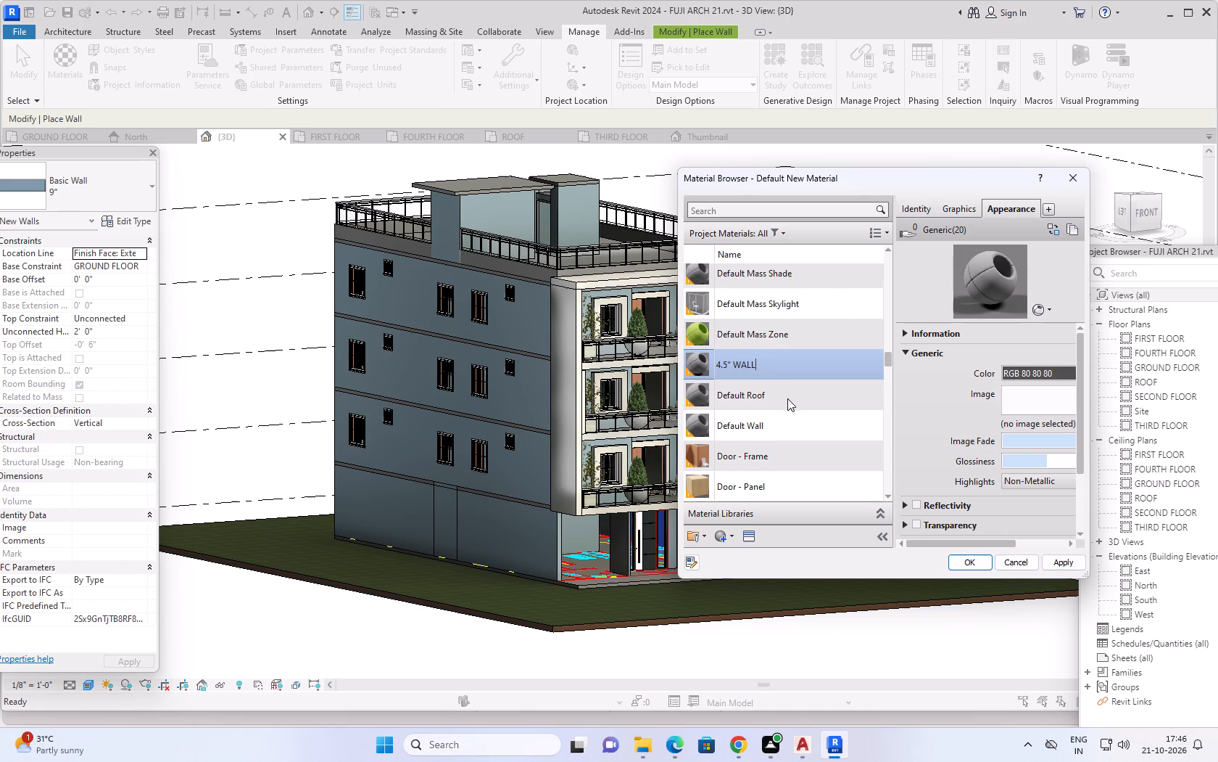
Change the thickness in the new material's name so that it reads 6" WALL.
left_click(731, 363)
key("BackSpace")
key("BackSpace")
key("BackSpace")
key("BackSpace")
key("BackSpace")
key("BackSpace")
key("BackSpace")
key("BackSpace")
key("BackSpace")
key("BackSpace")
key("BackSpace")
key("6")
key("shift+quotedbl")
Turn on Use Render Appearance for the shading of the 6" WALL material.
left_click(963, 208)
left_click(1000, 248)
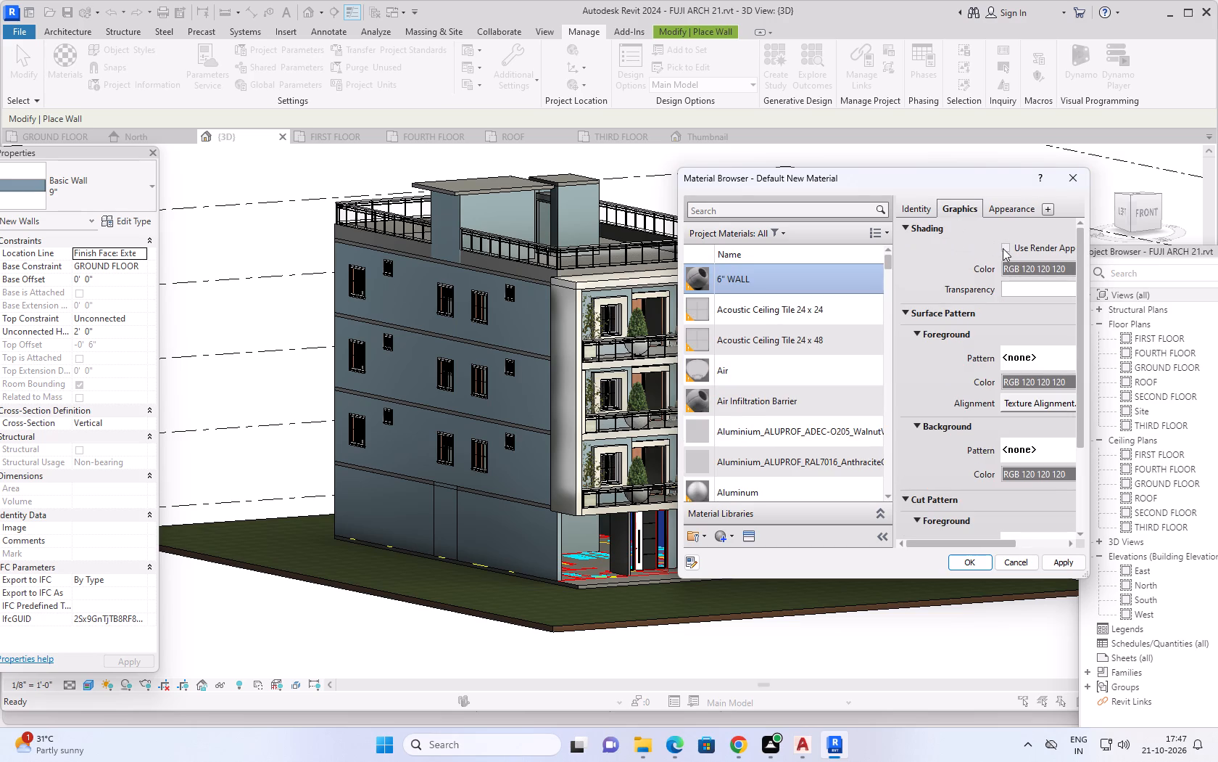
left_click(1005, 247)
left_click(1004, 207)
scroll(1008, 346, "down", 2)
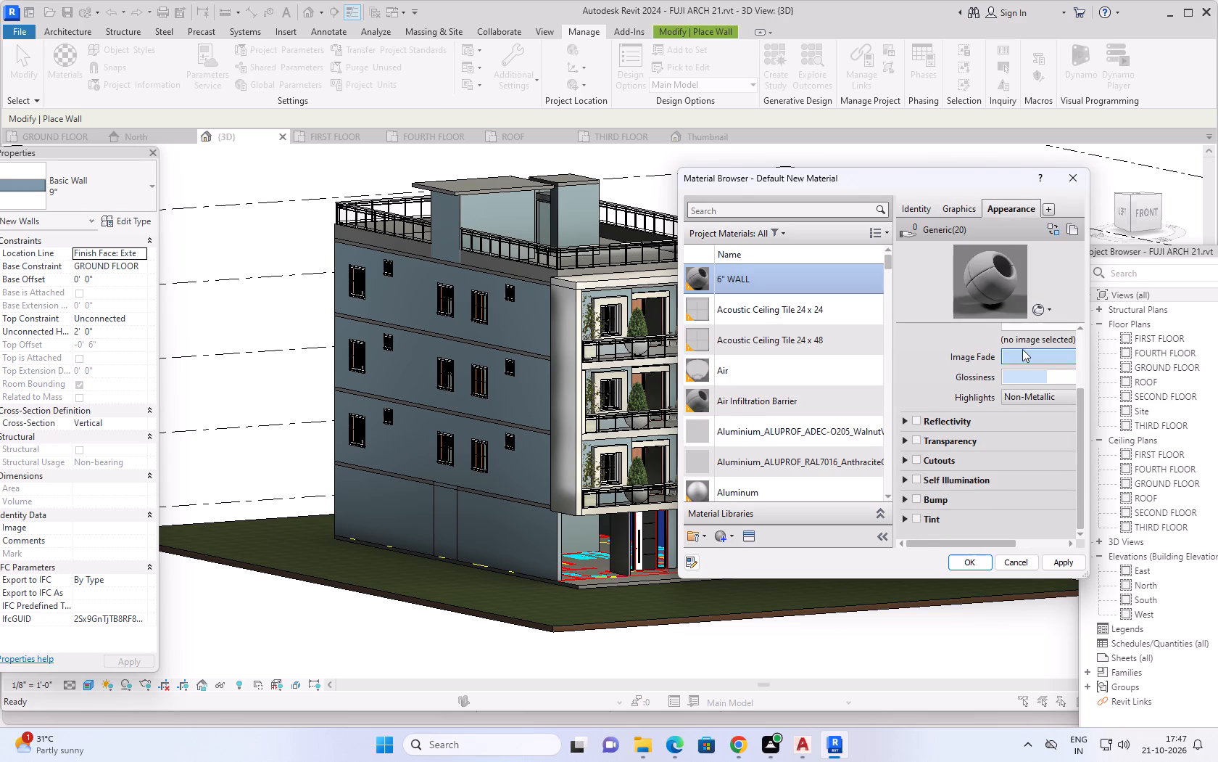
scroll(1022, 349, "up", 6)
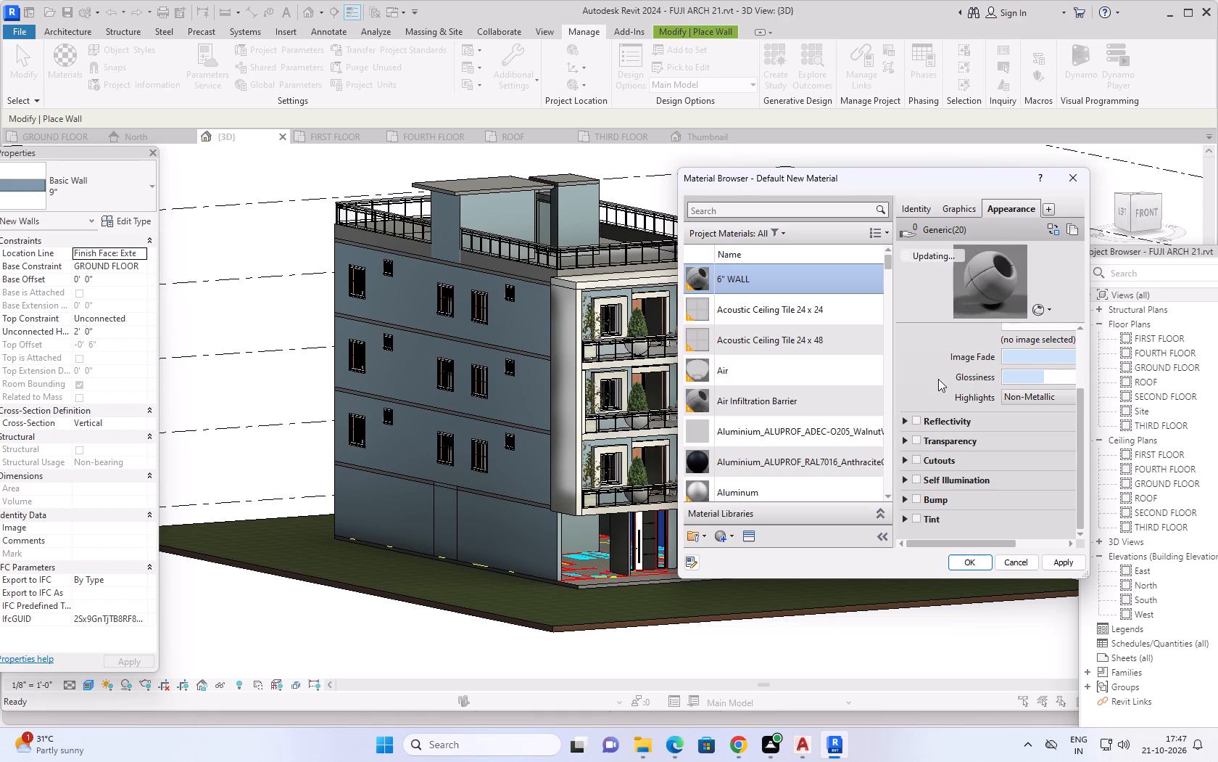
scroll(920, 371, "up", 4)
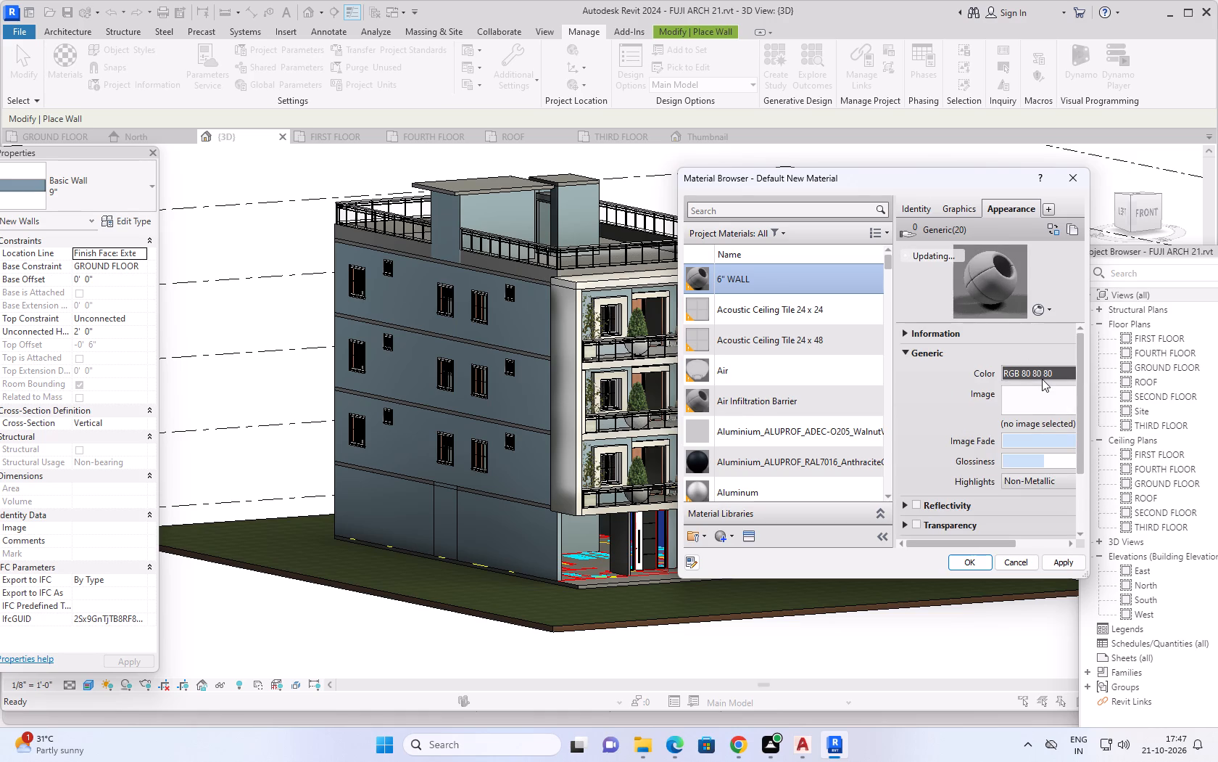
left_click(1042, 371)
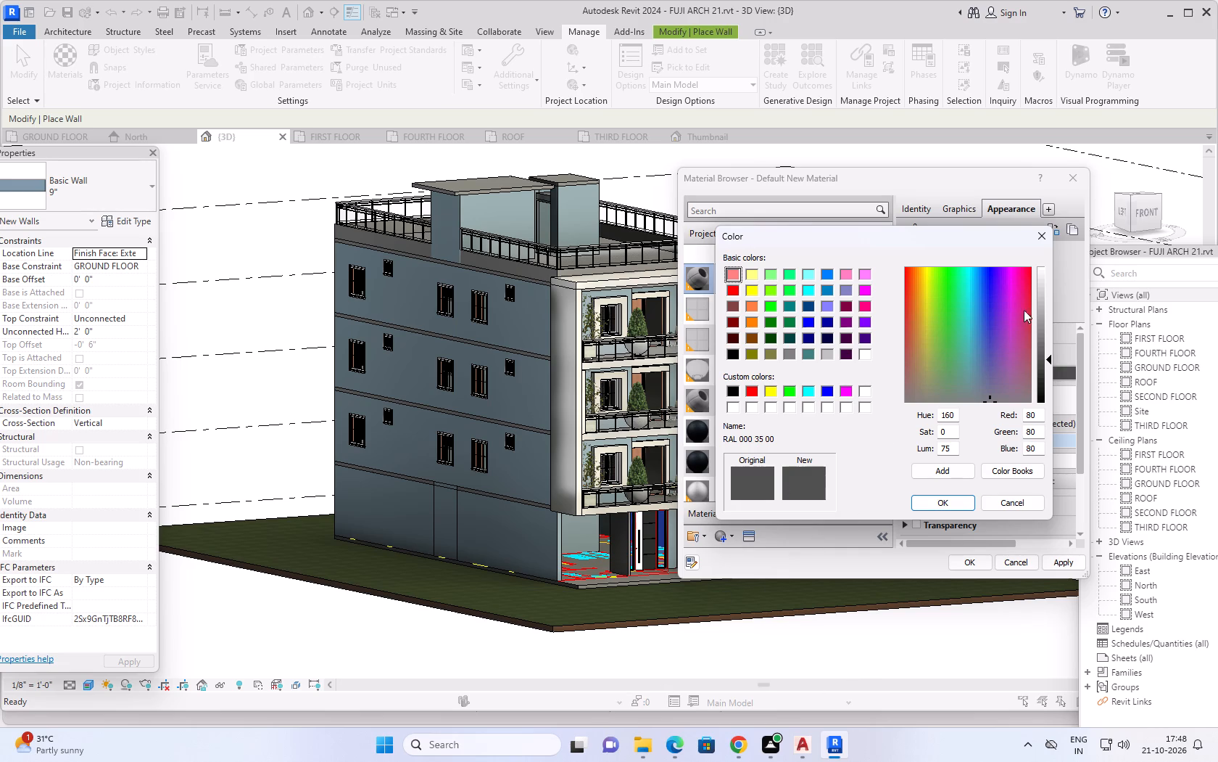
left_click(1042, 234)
Find the existing WALL material in the project materials and check the RGB values of its appearance color.
scroll(766, 382, "up", 5)
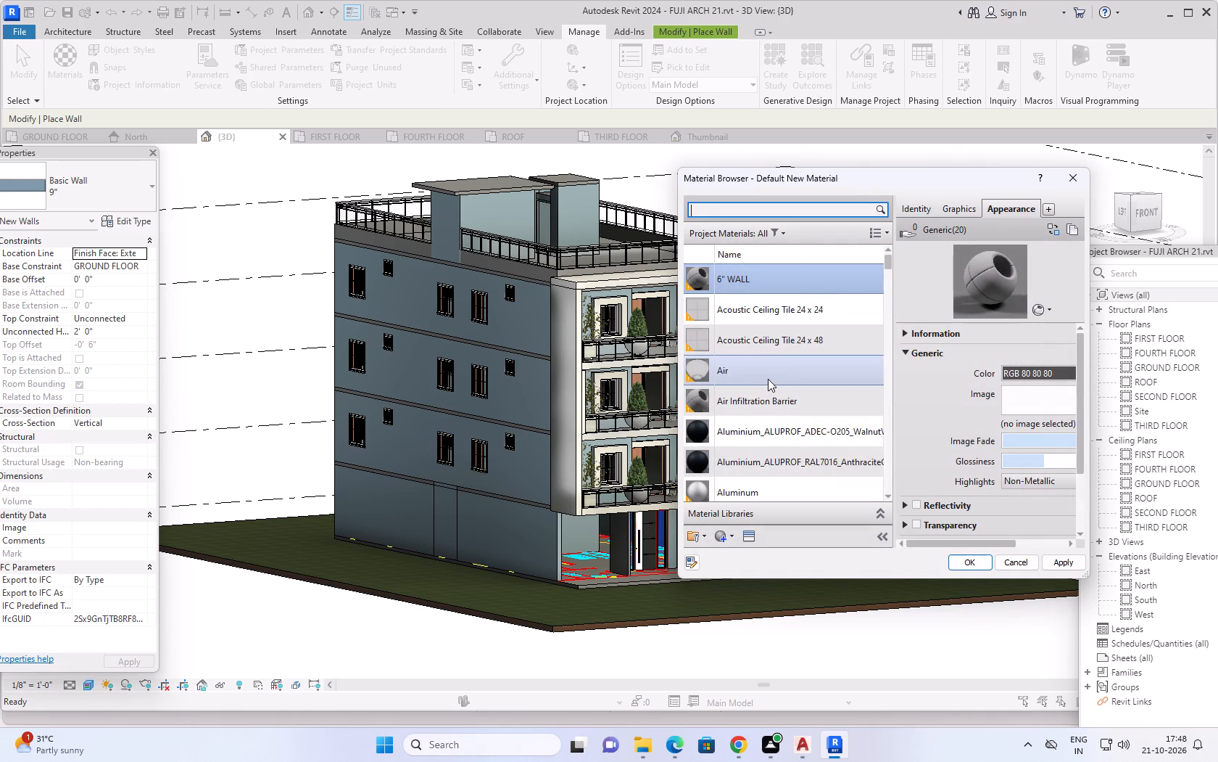
scroll(768, 379, "down", 20)
scroll(781, 401, "down", 20)
scroll(782, 409, "down", 4)
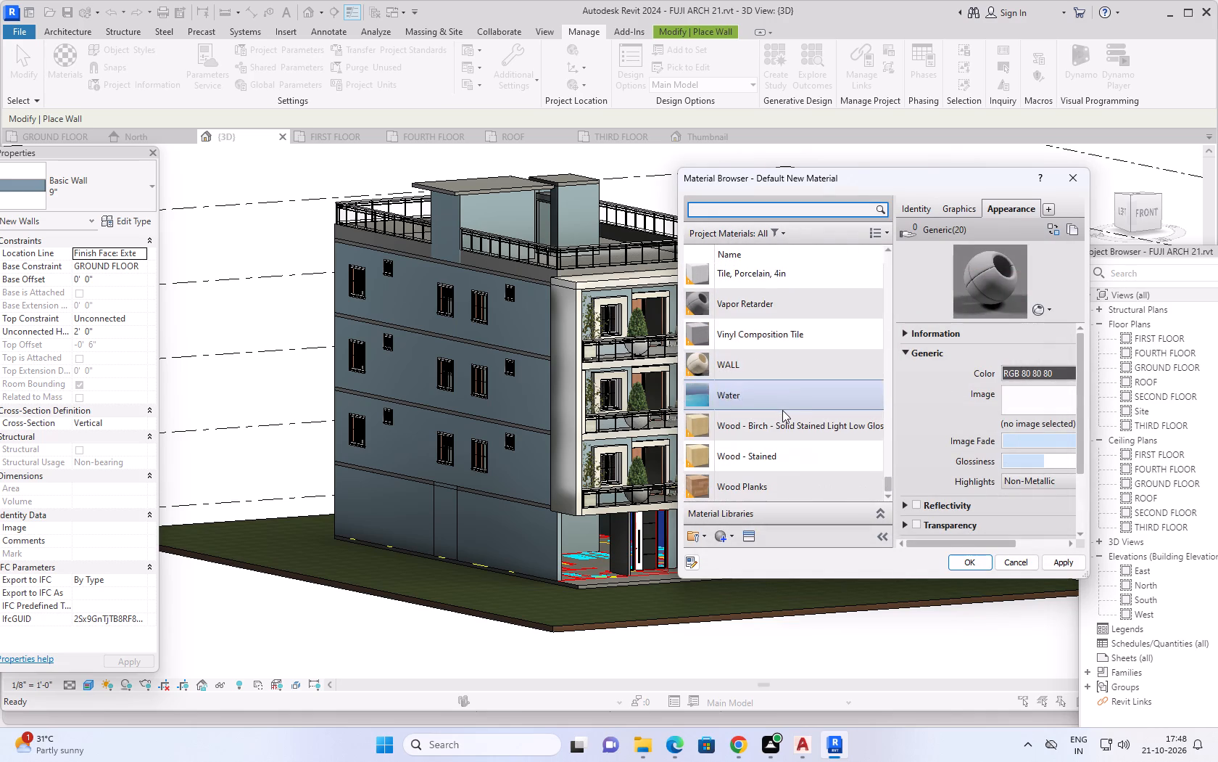
scroll(782, 410, "down", 8)
left_click(807, 378)
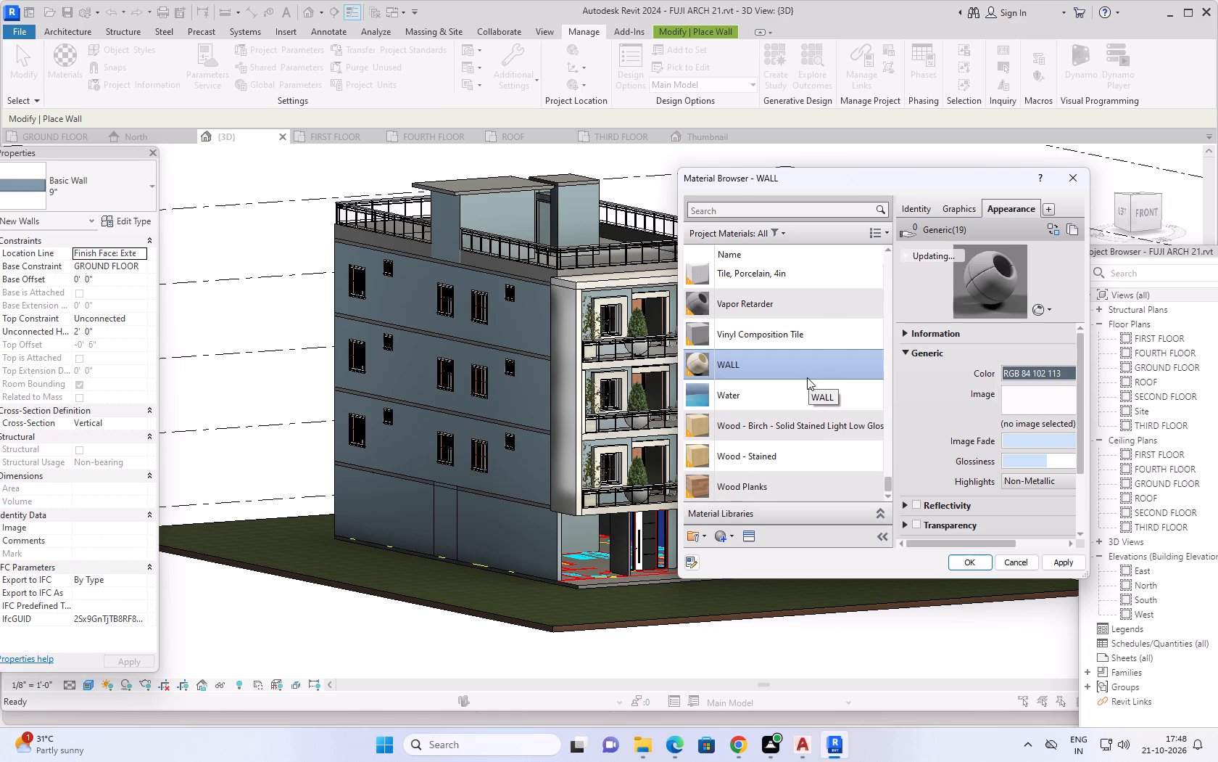
scroll(795, 377, "up", 20)
scroll(795, 377, "up", 4)
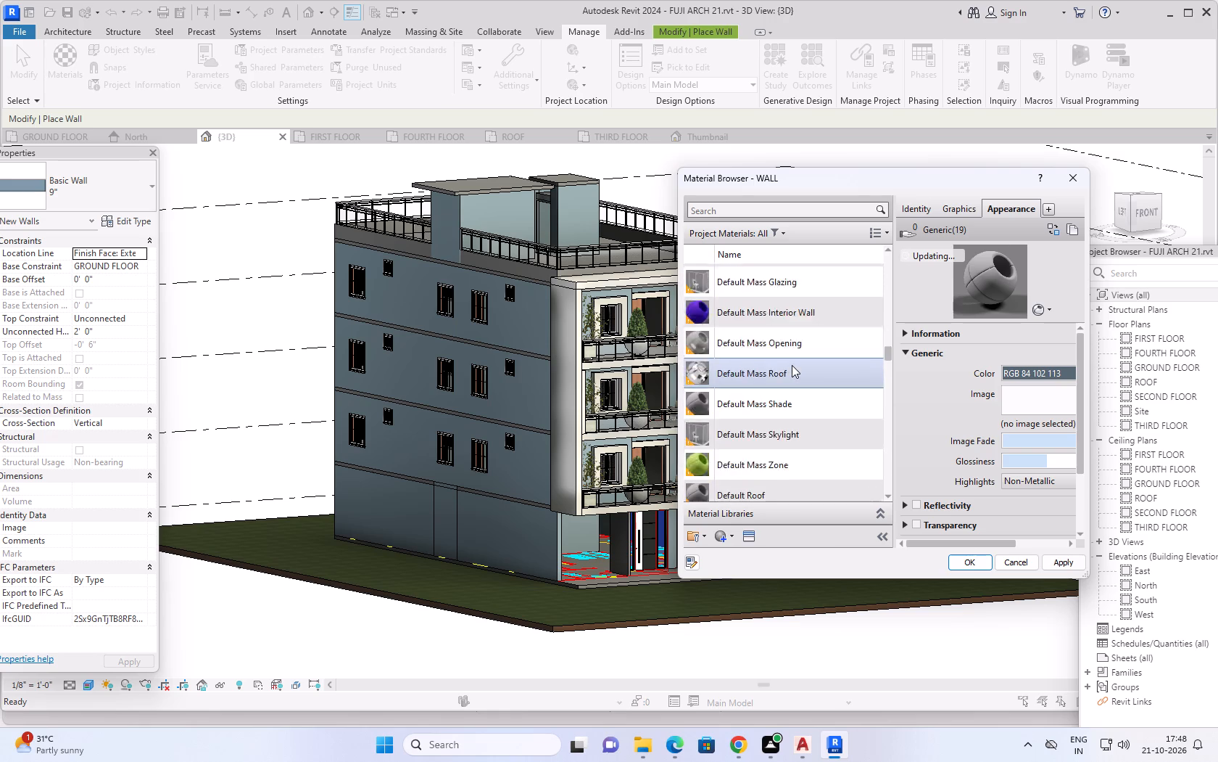
scroll(792, 365, "up", 13)
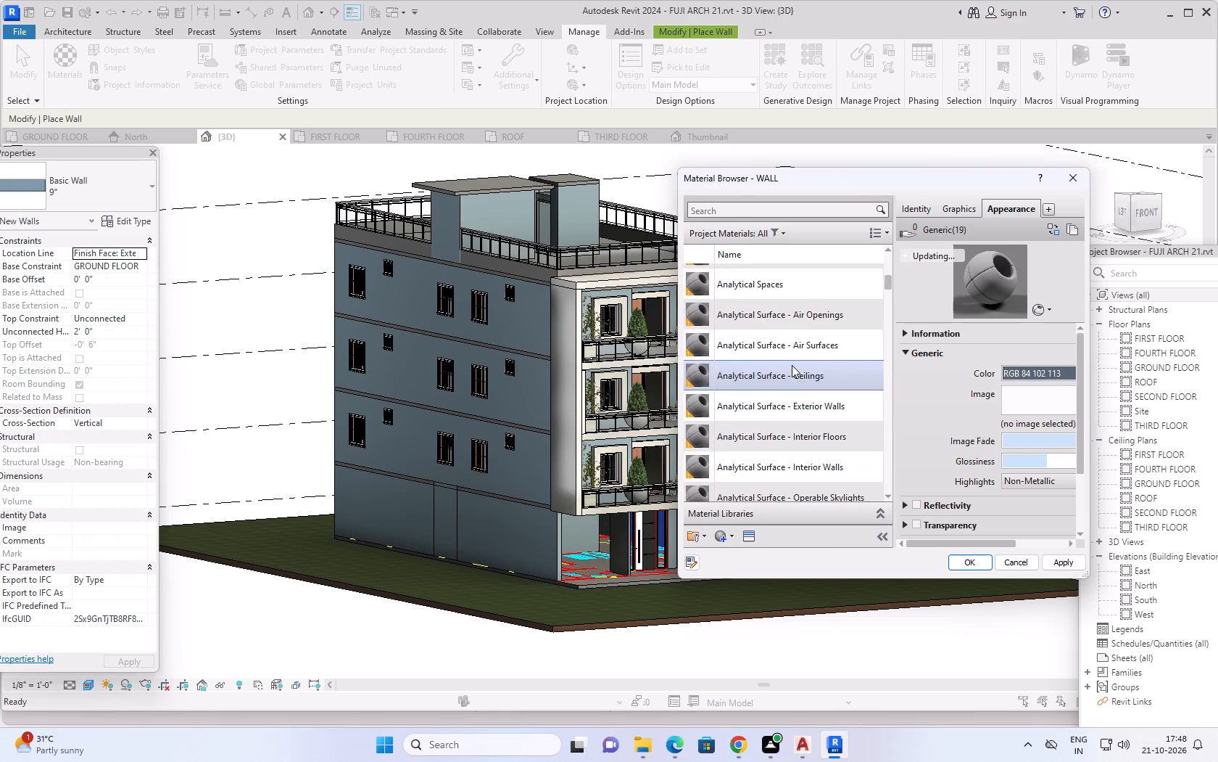
scroll(792, 365, "up", 13)
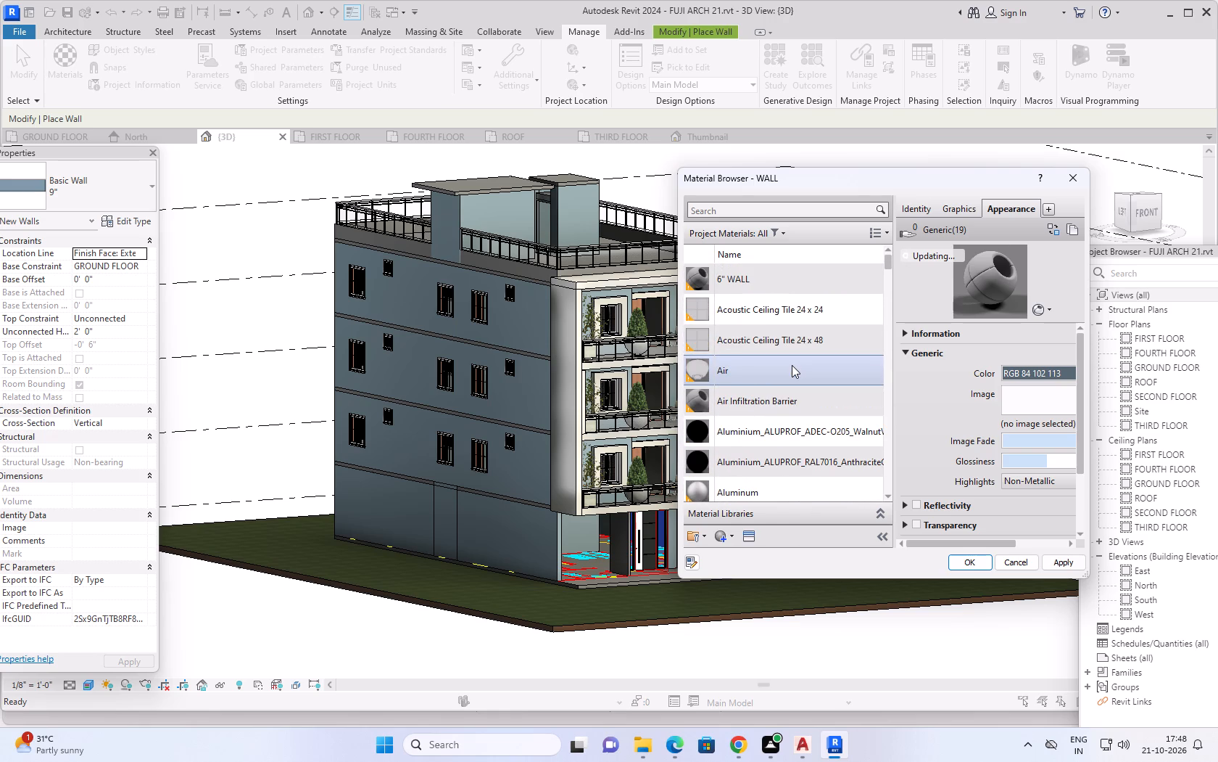
scroll(792, 365, "up", 14)
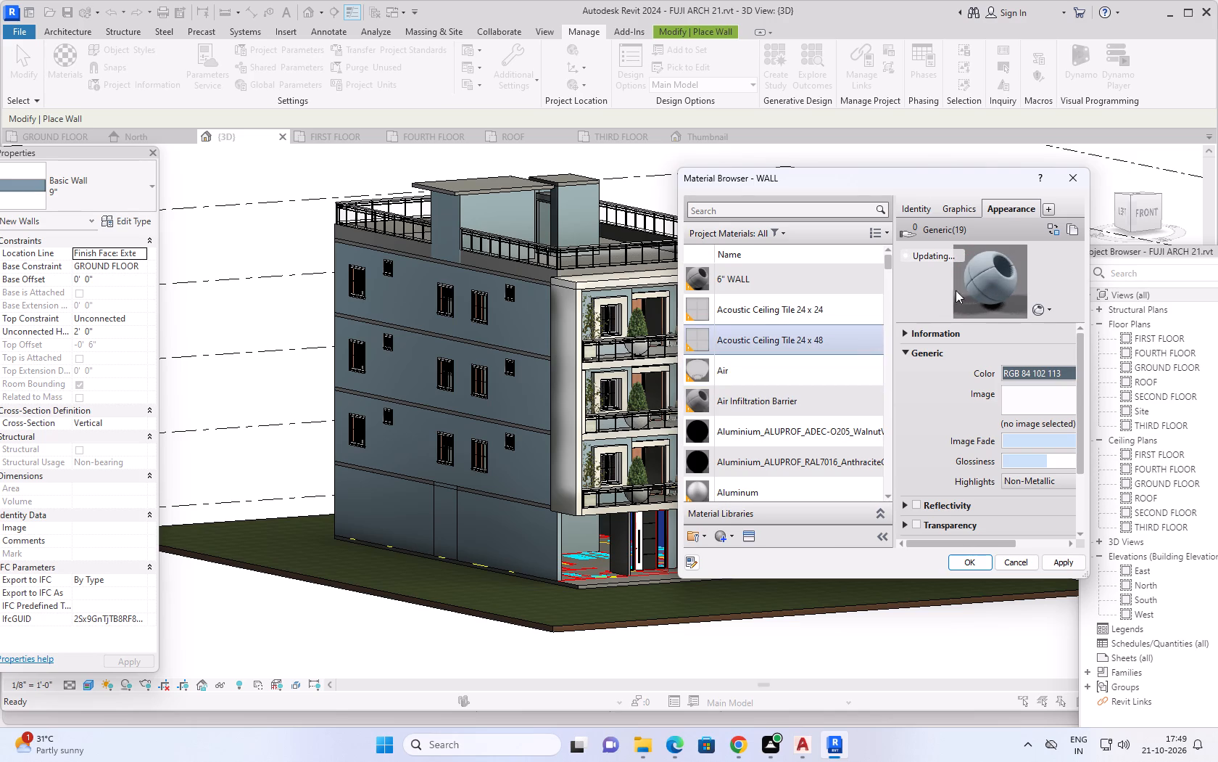
left_click(1033, 369)
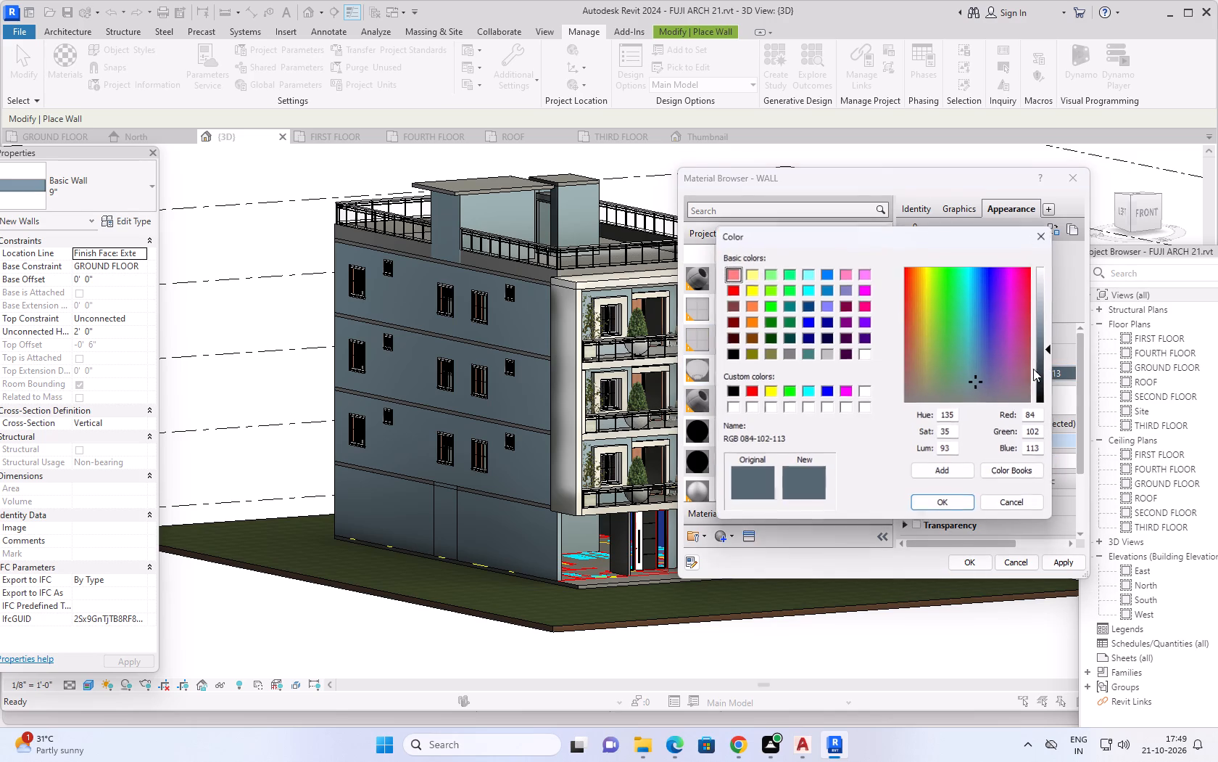
left_click(1041, 234)
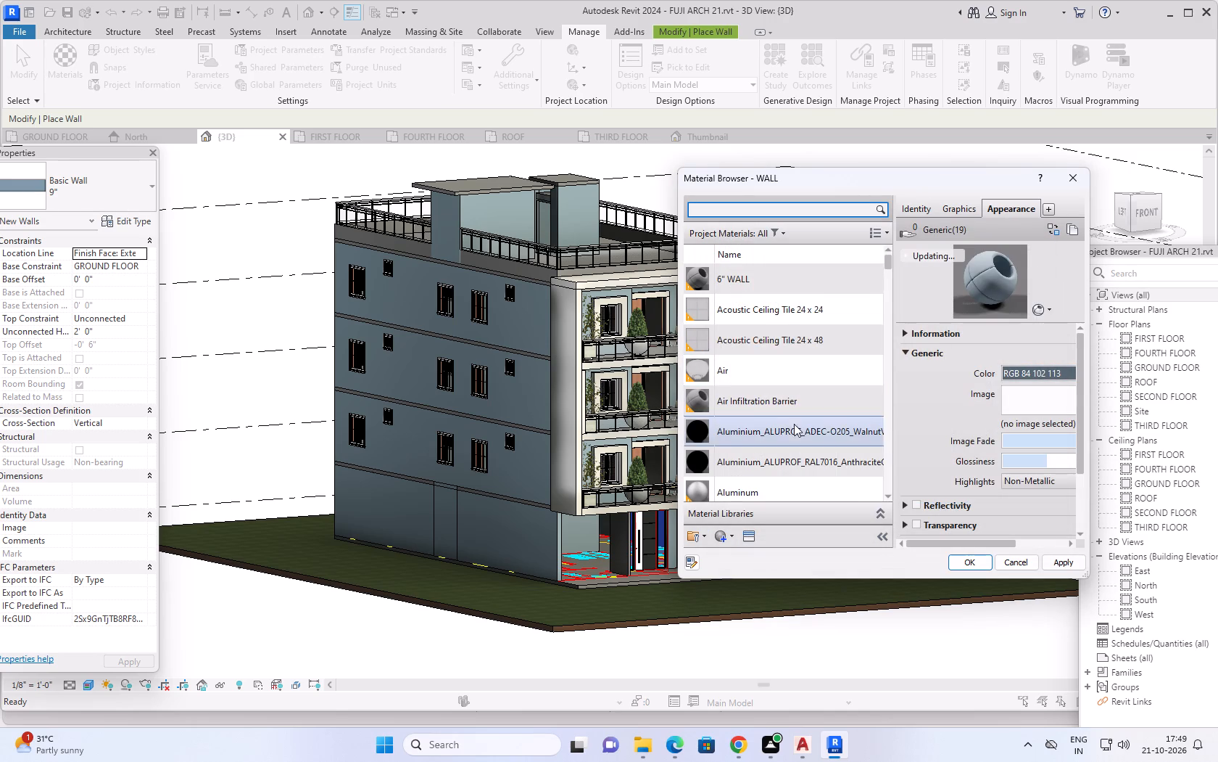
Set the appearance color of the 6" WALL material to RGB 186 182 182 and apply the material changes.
scroll(783, 427, "up", 7)
left_click(768, 279)
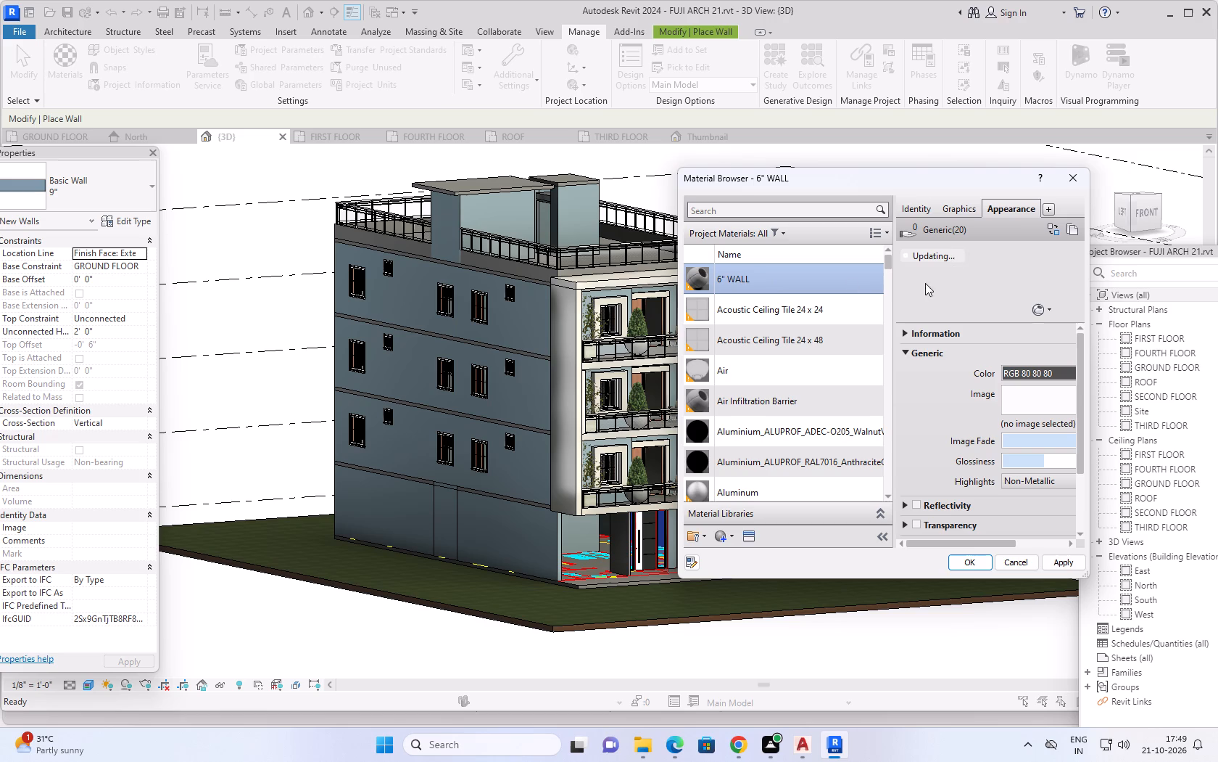
left_click(1009, 207)
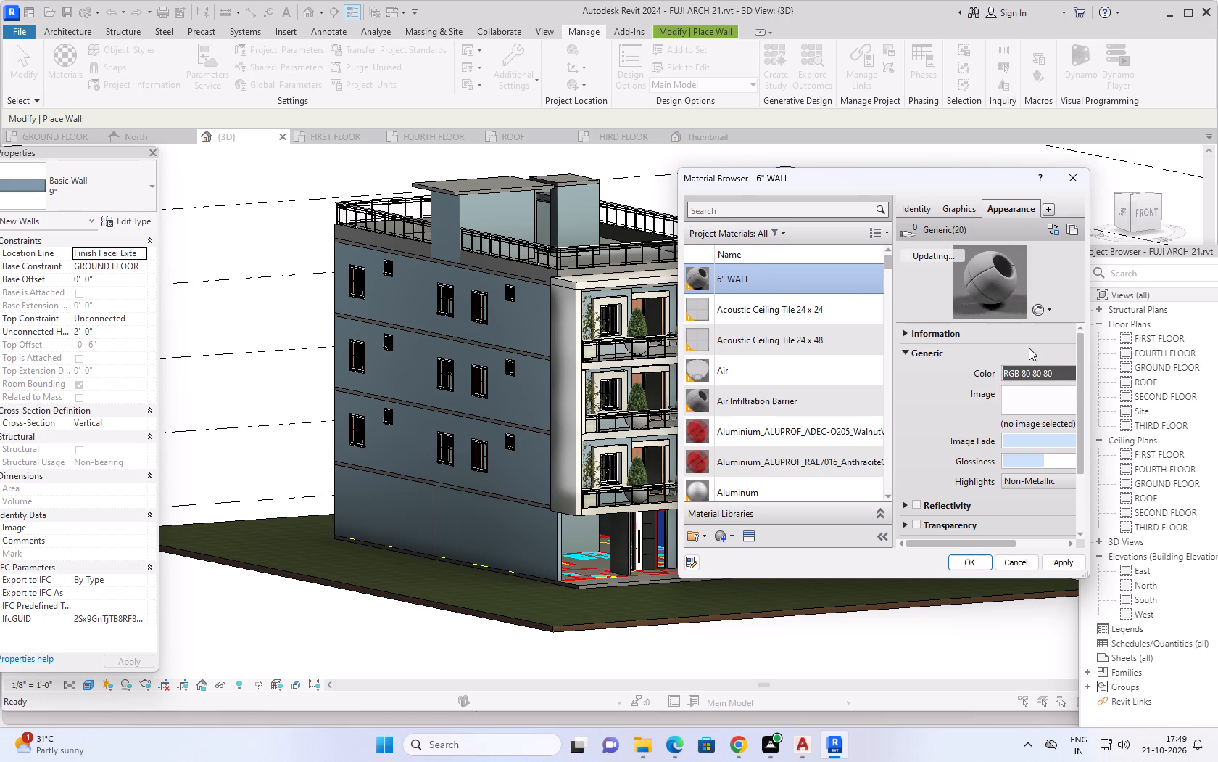
left_click(1034, 372)
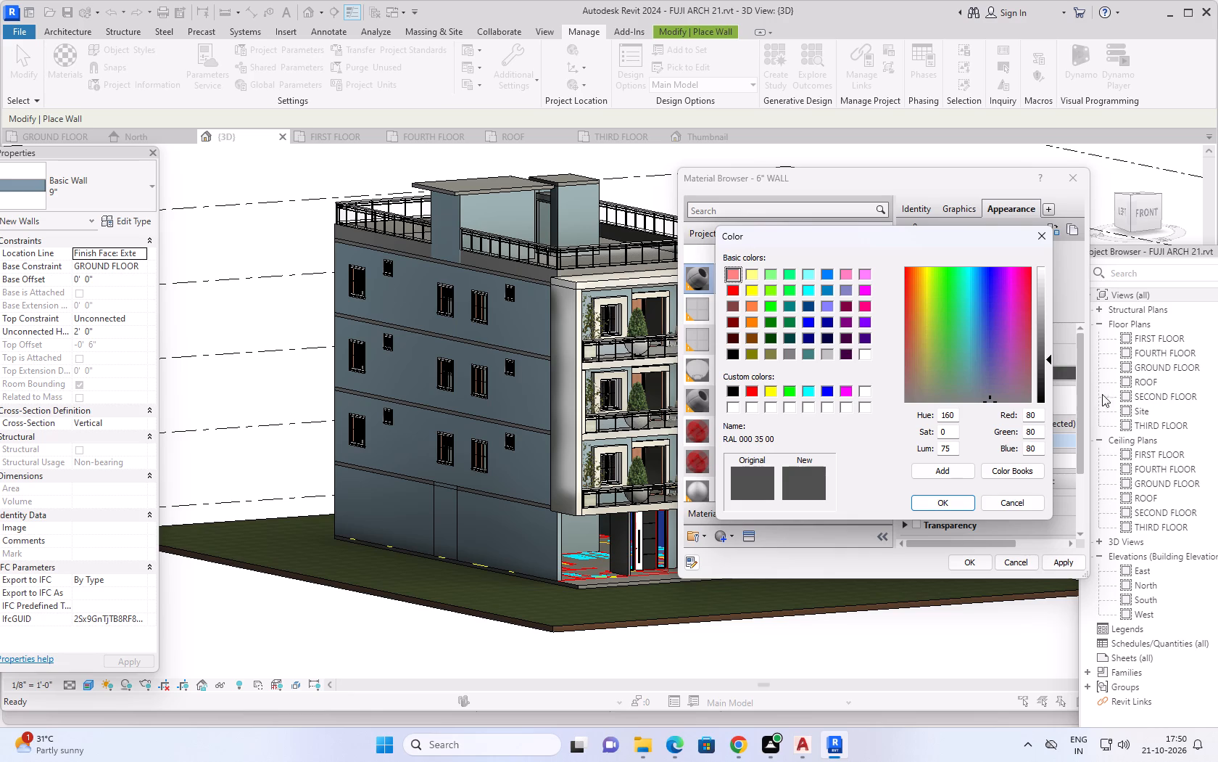
left_click_drag(1040, 415, 1007, 425)
type("186")
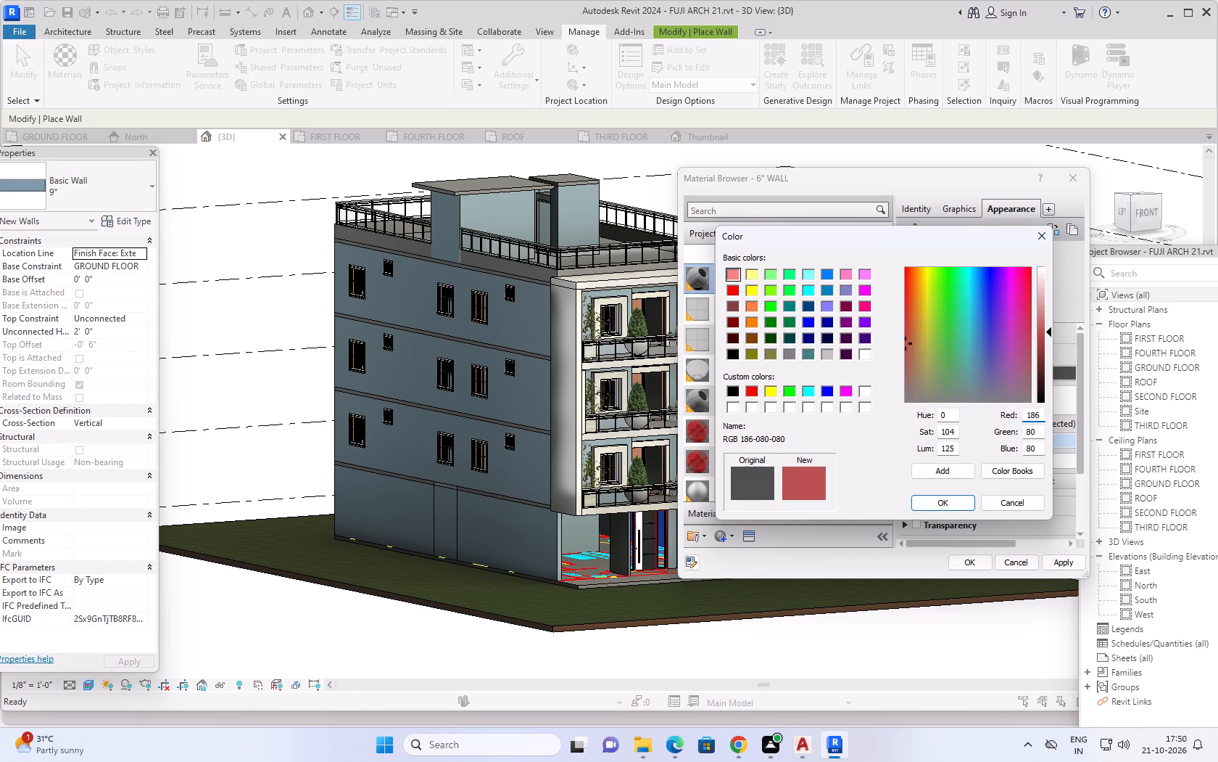
left_click_drag(1037, 428, 1012, 438)
type("182")
left_click_drag(1040, 450, 1006, 451)
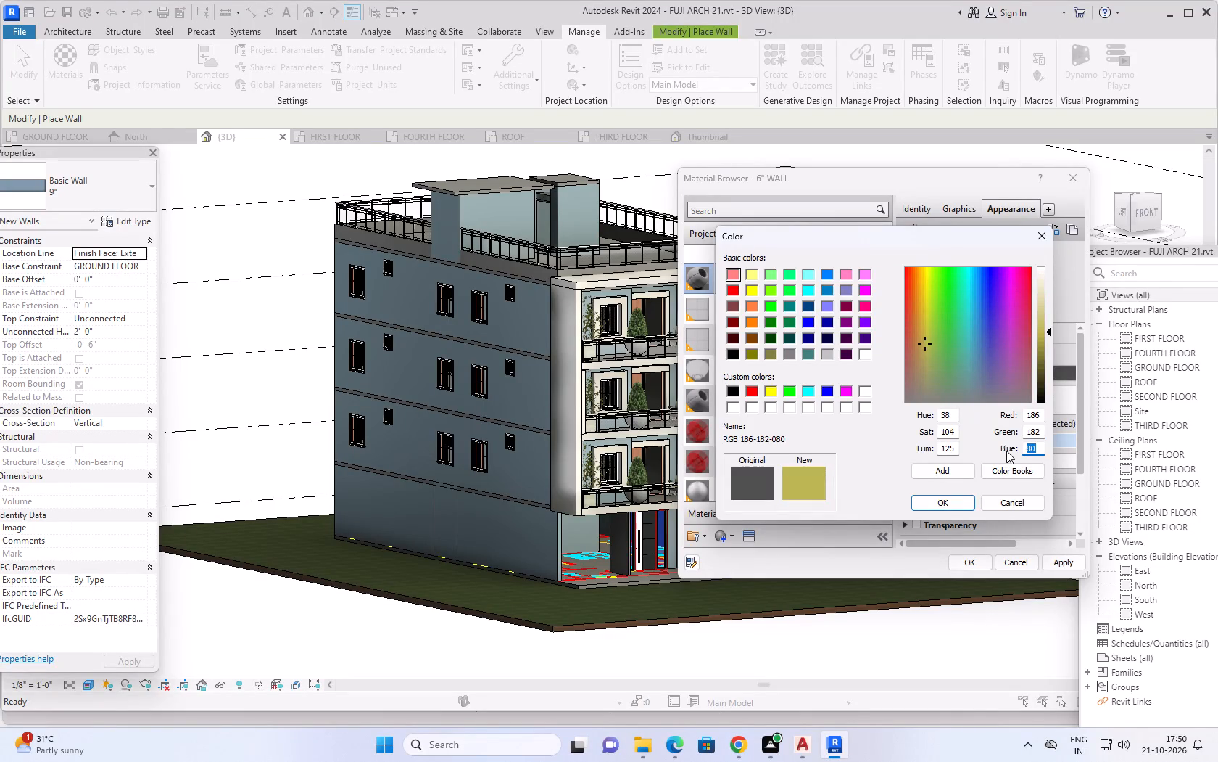
type("182")
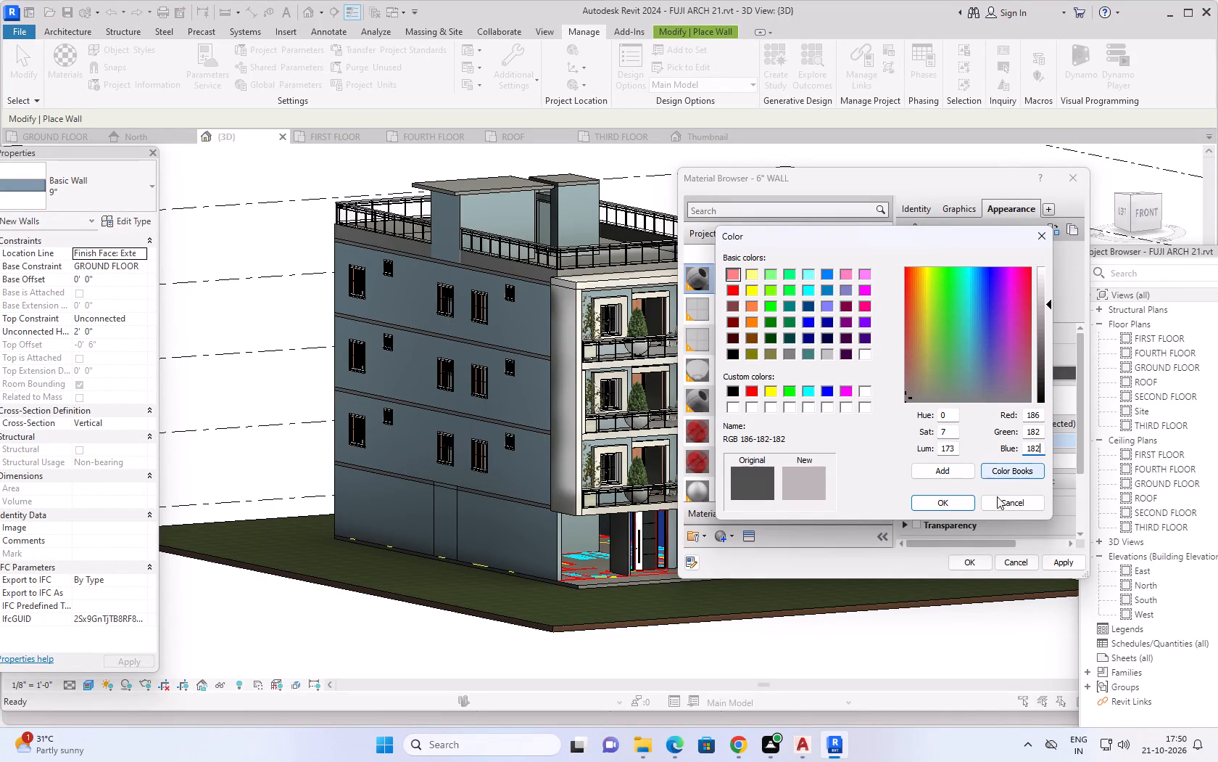
left_click(954, 505)
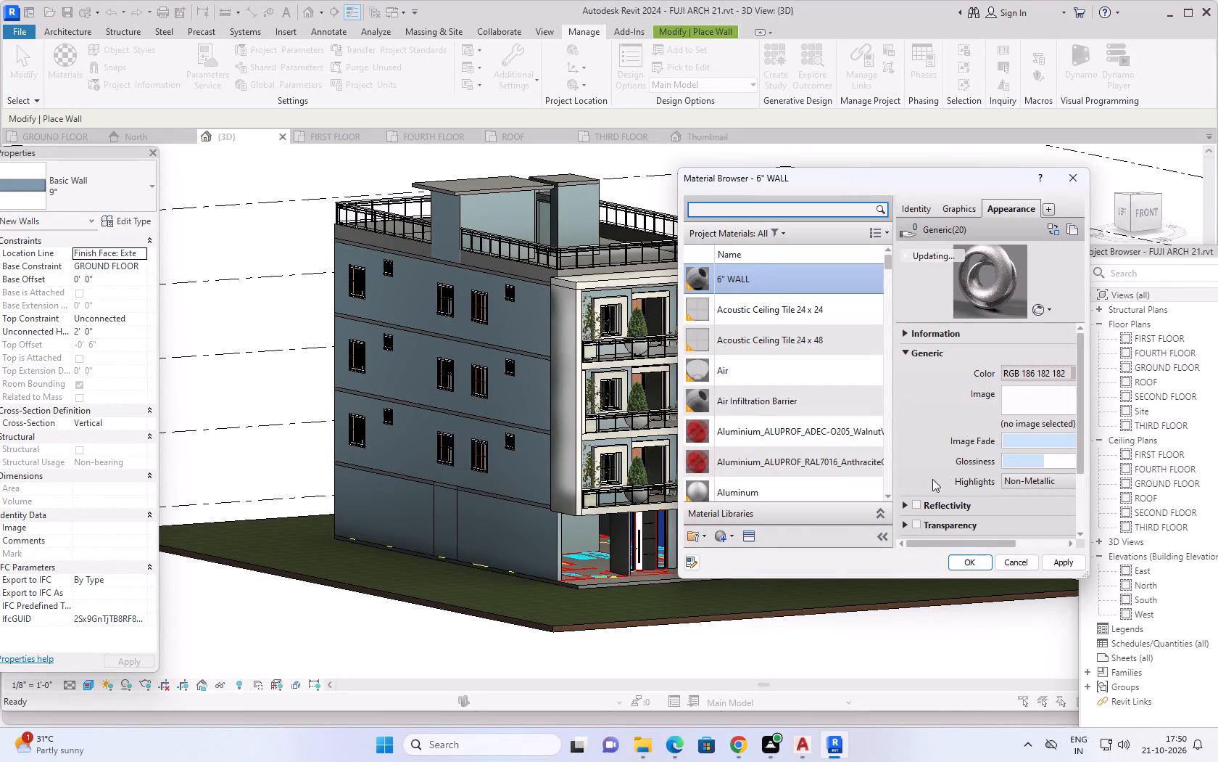
left_click(1061, 566)
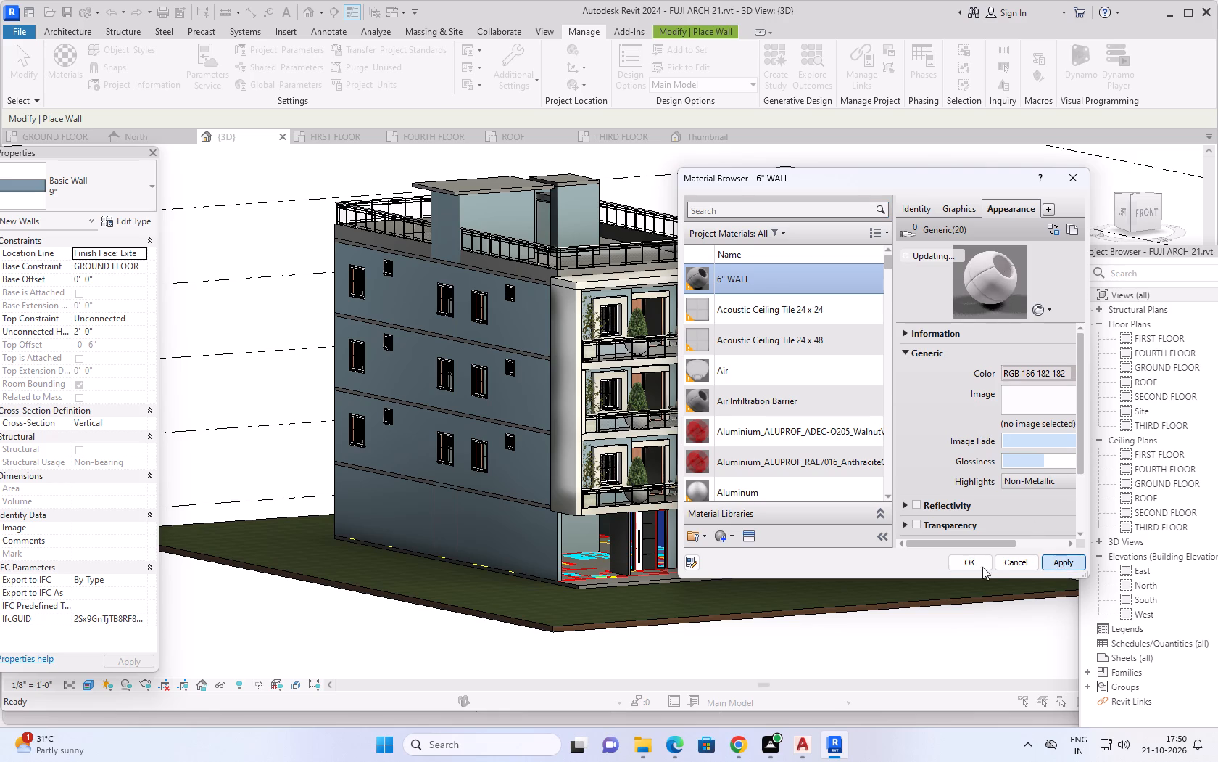
left_click(968, 566)
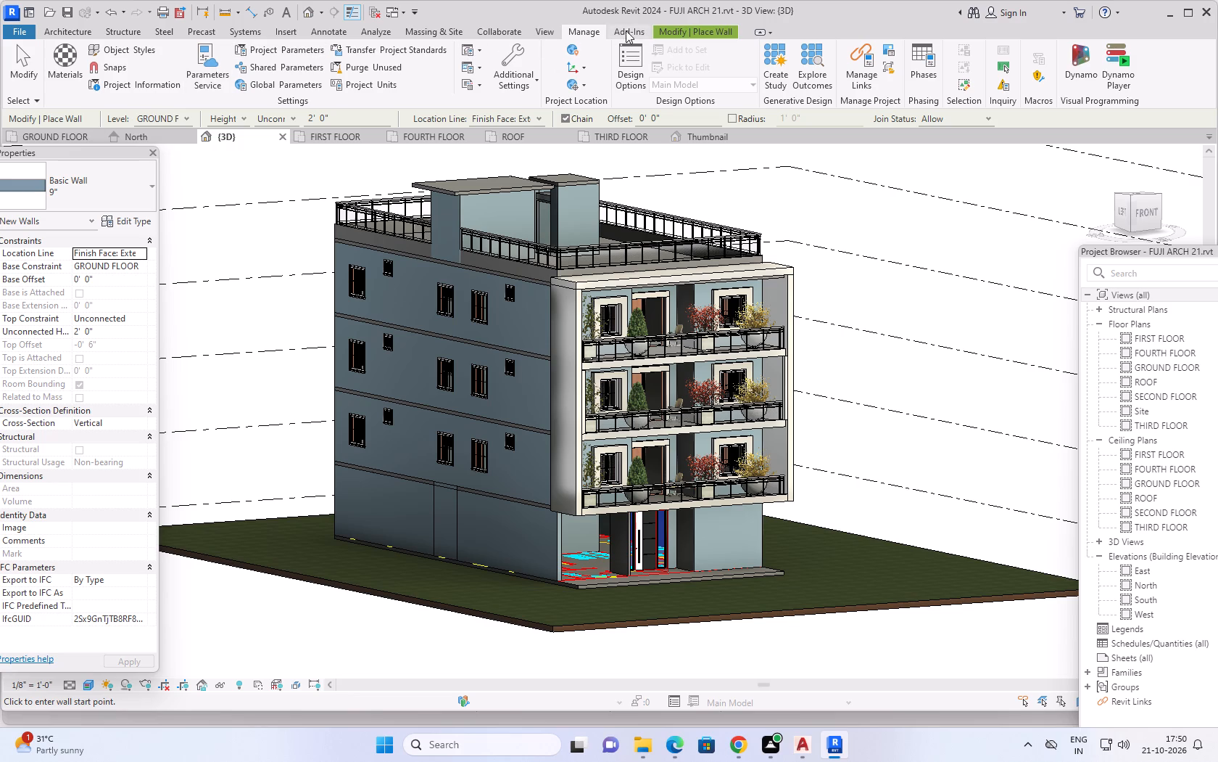
Paint the second-floor exterior face of the building's windowed side wall with the 6" WALL material.
left_click(669, 28)
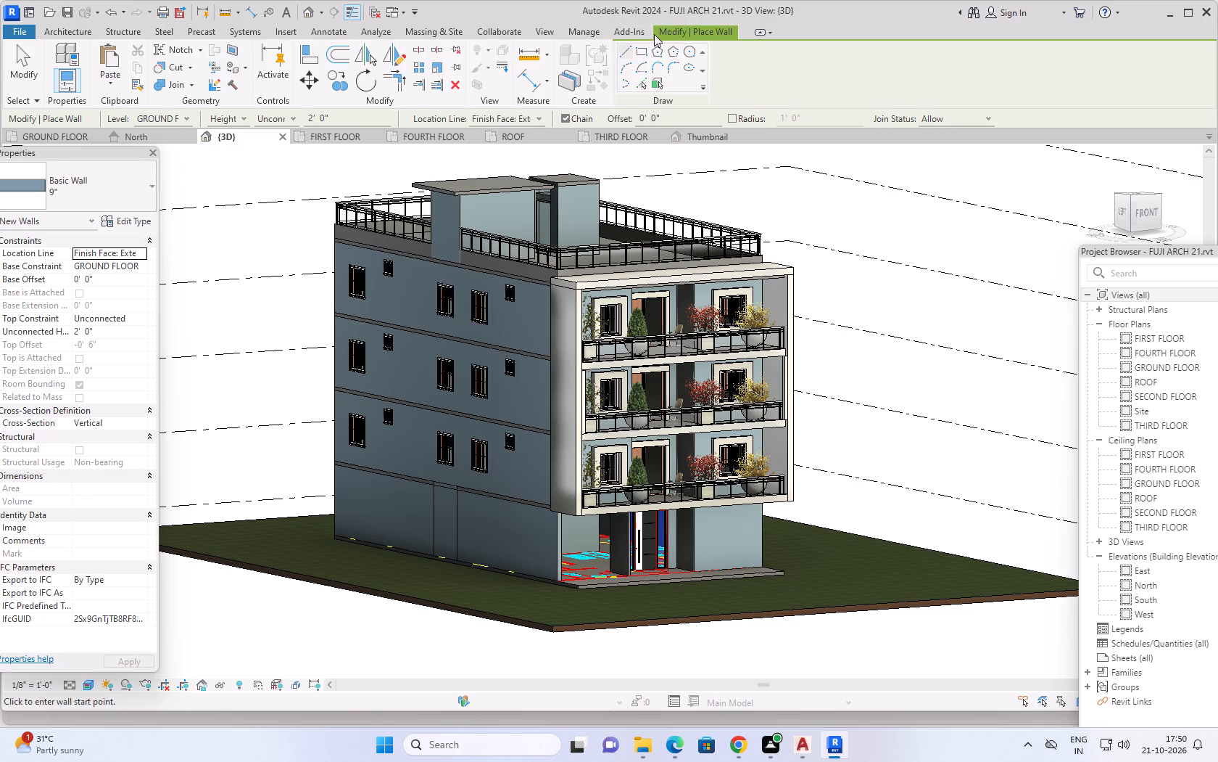
left_click(231, 64)
scroll(106, 188, "up", 3)
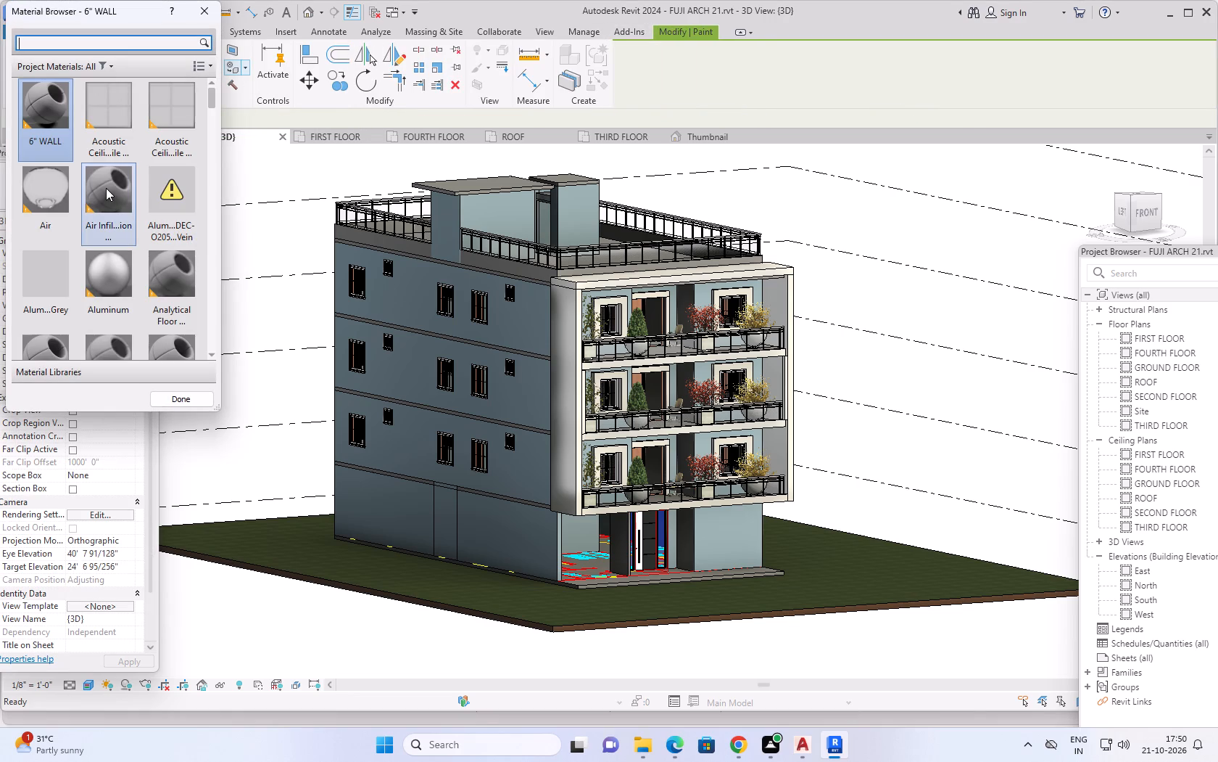
scroll(106, 188, "up", 1)
scroll(106, 188, "down", 6)
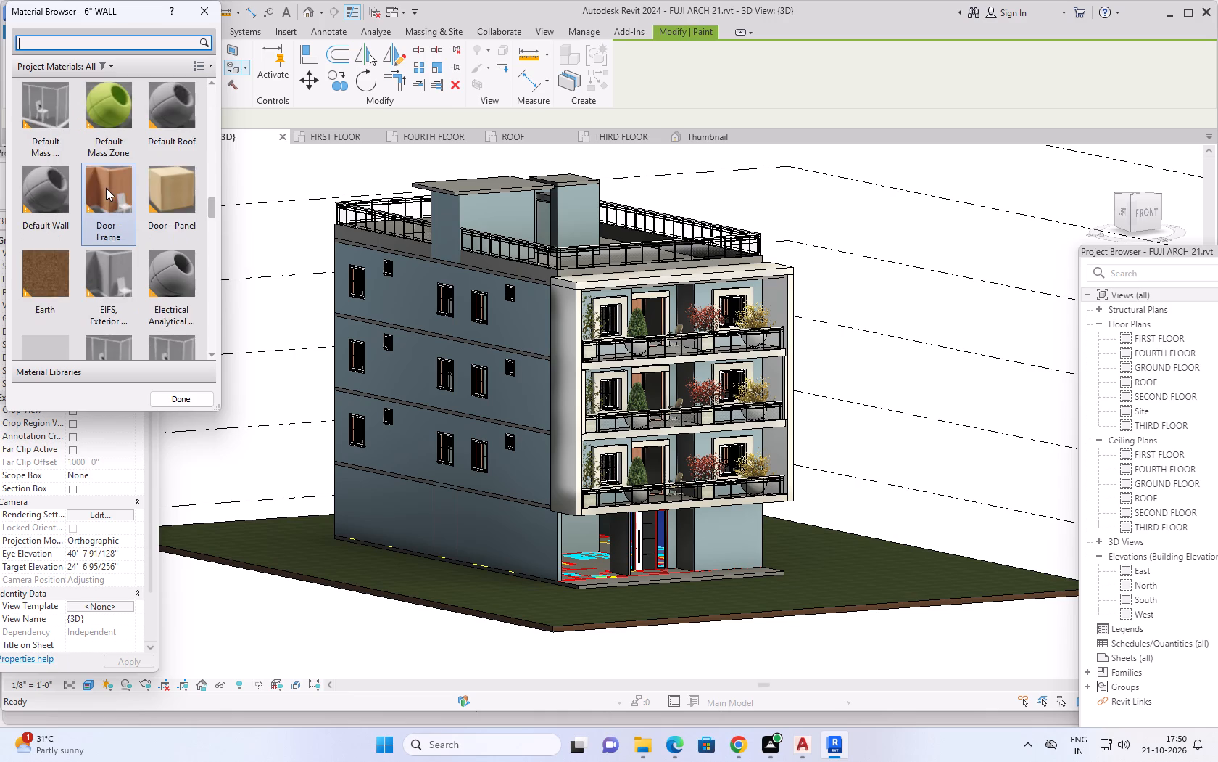
scroll(106, 188, "down", 3)
scroll(106, 188, "up", 17)
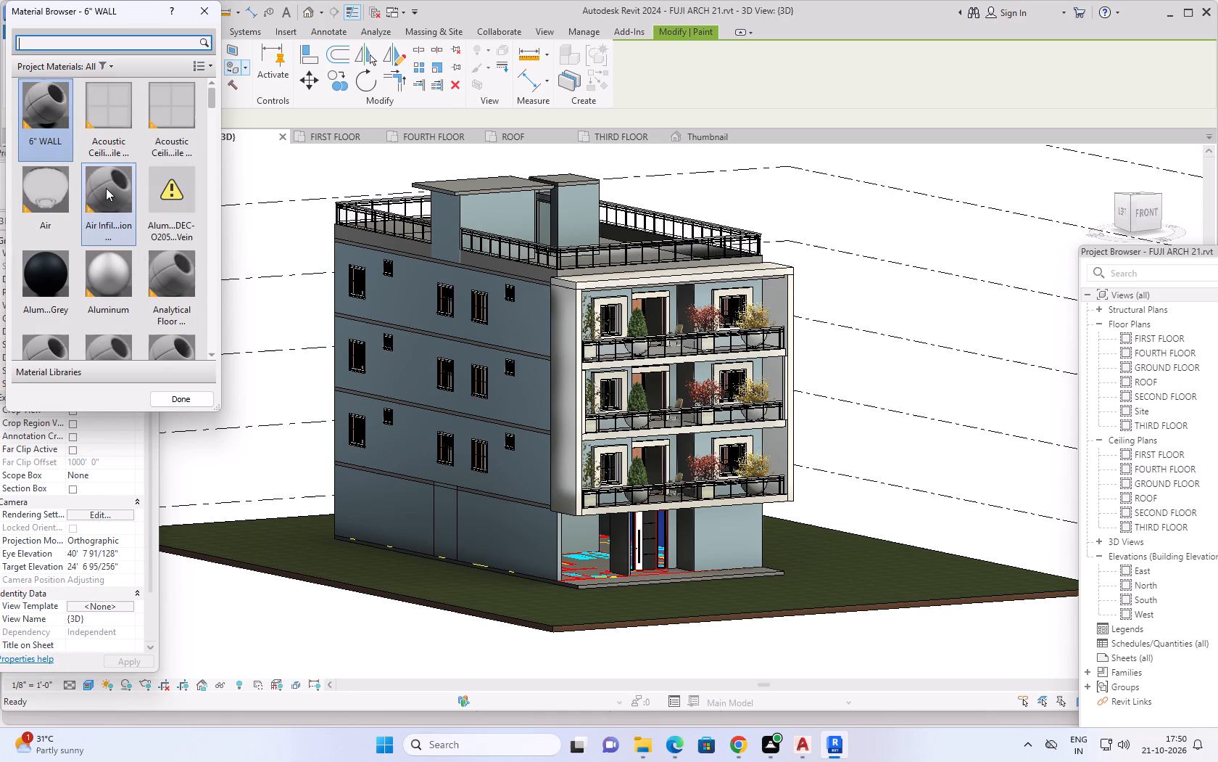
left_click(37, 92)
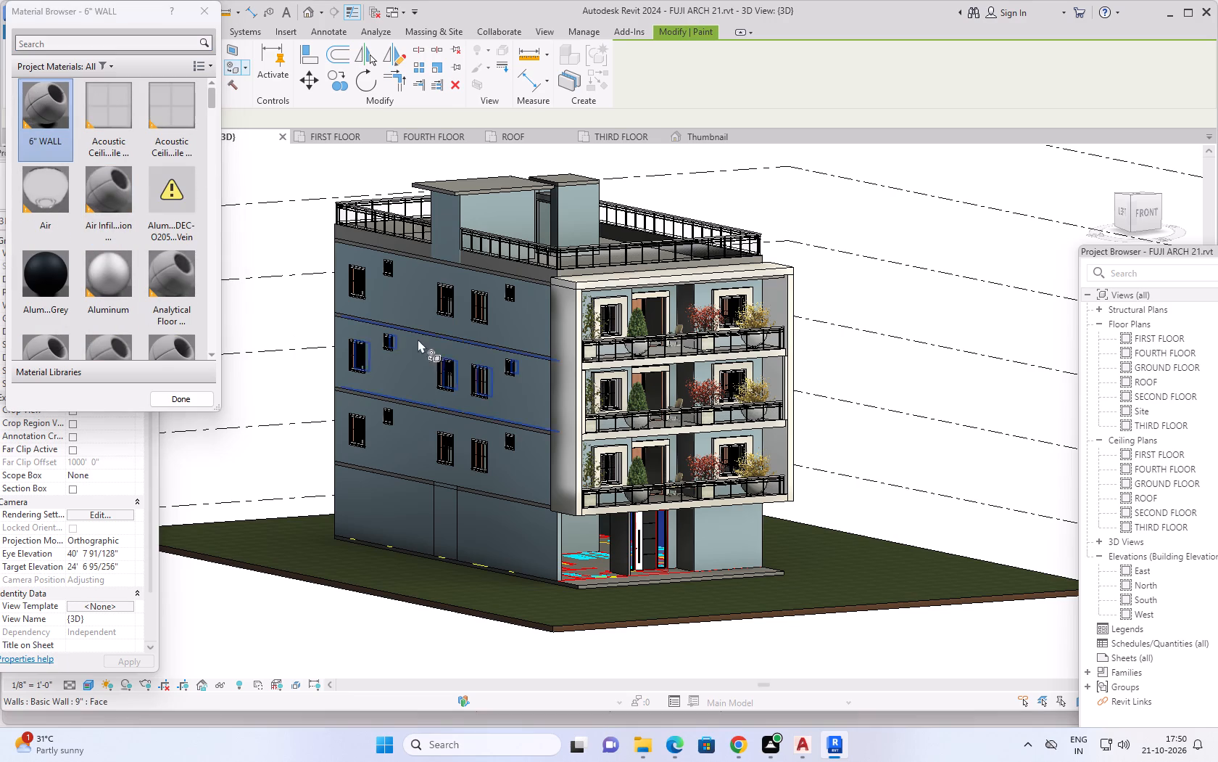
left_click(420, 356)
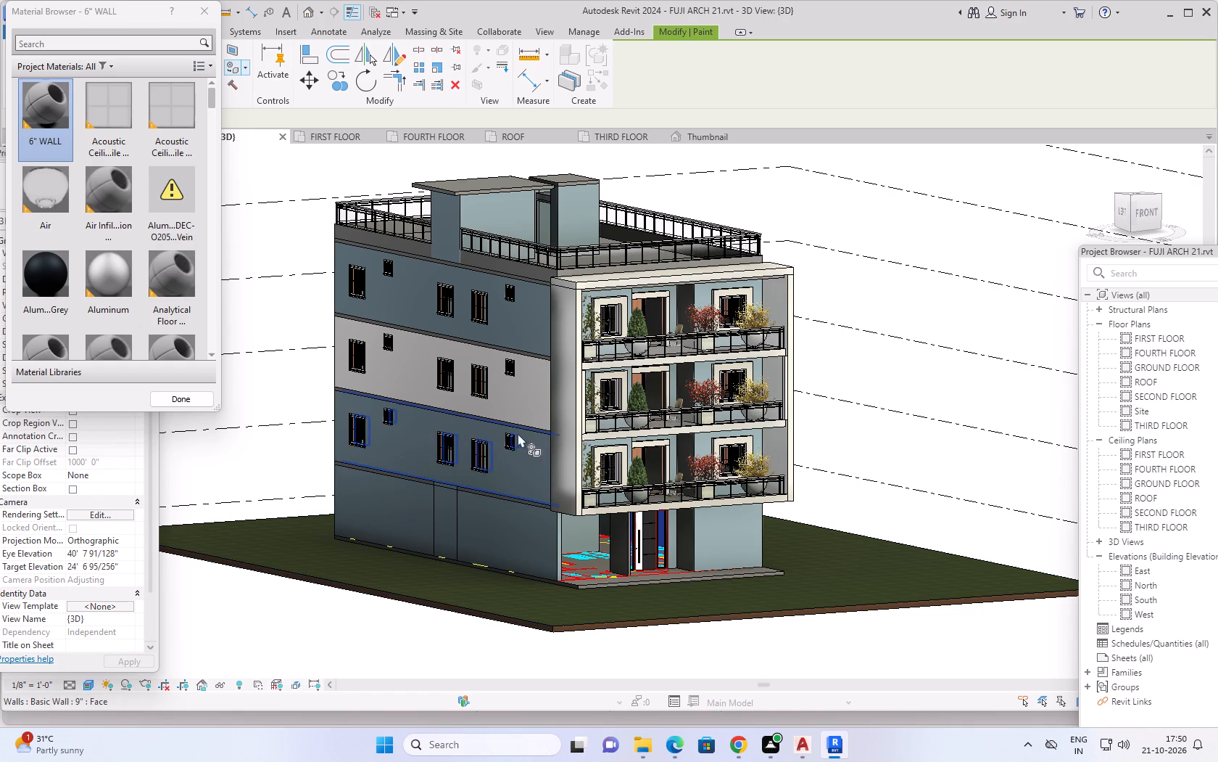
Paint alternate front balcony walls with 6" WALL: left bay on the third floor, right bay on the second, left bay on the first.
middle_click_drag(917, 425, 908, 427, "shift")
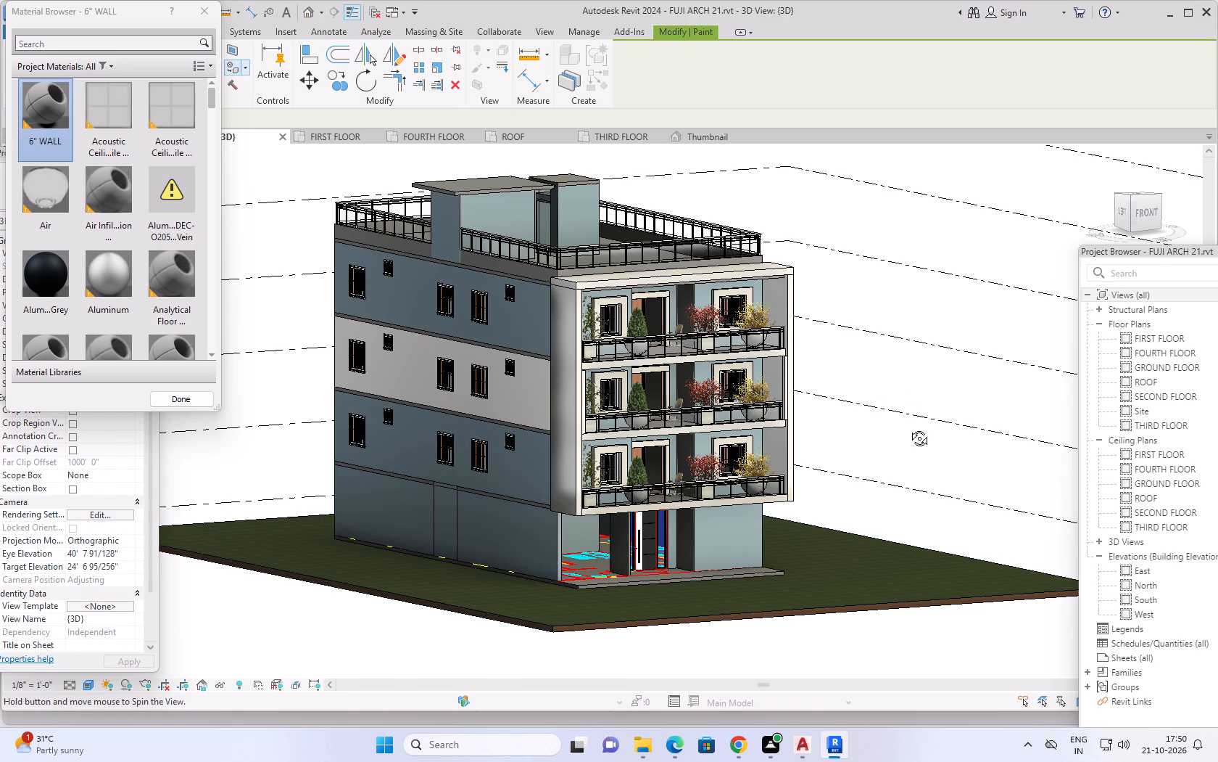
middle_click_drag(908, 427, 882, 404, "shift")
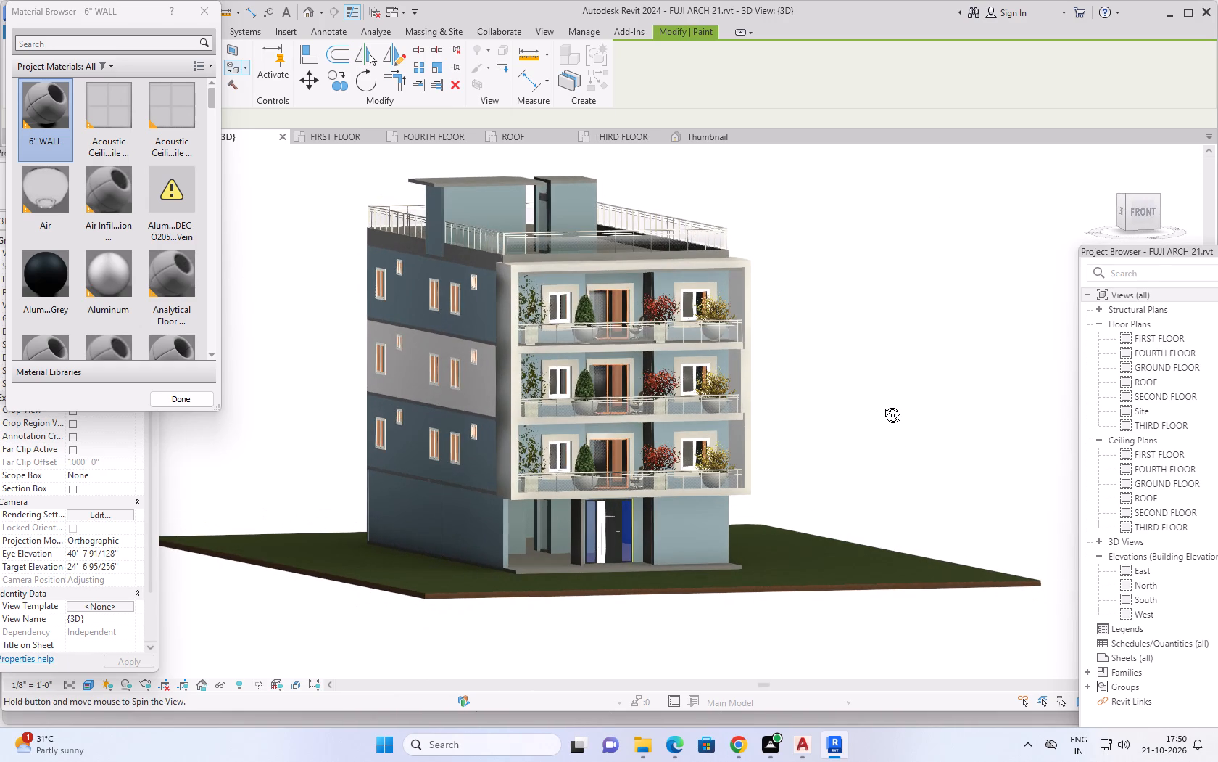
middle_click_drag(882, 404, 865, 425, "shift")
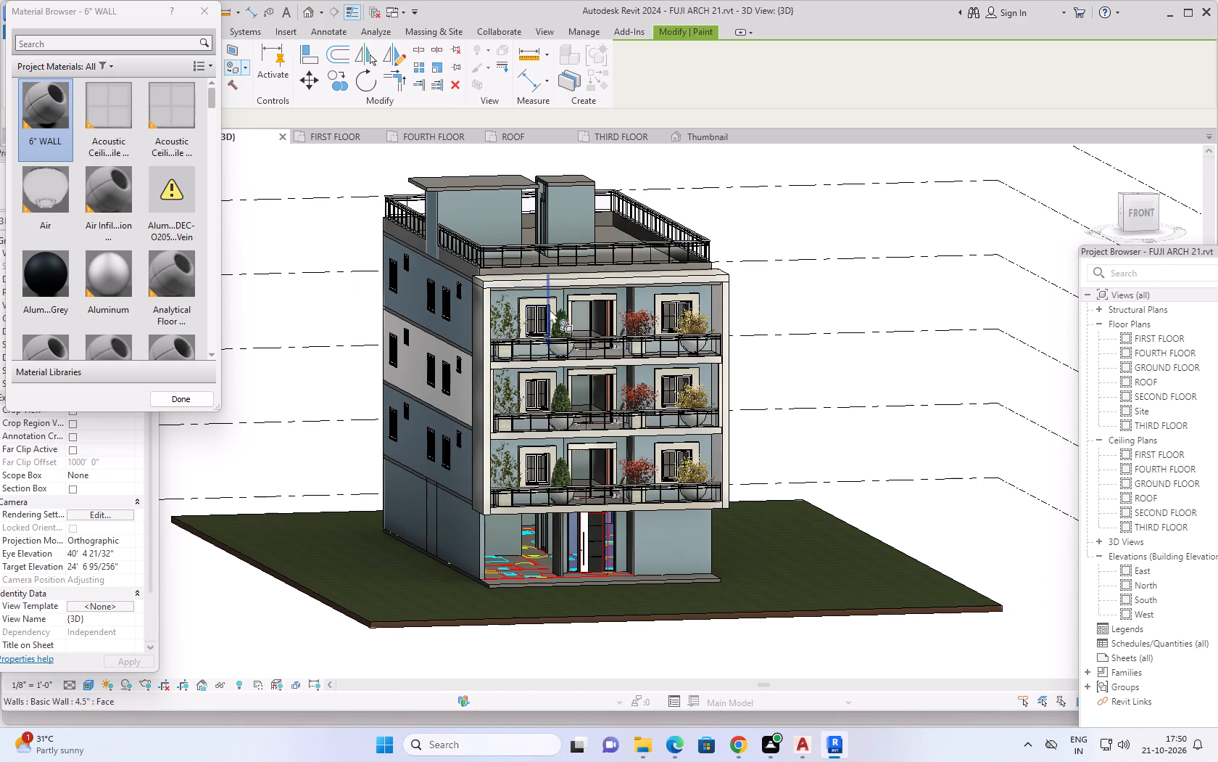
left_click(510, 303)
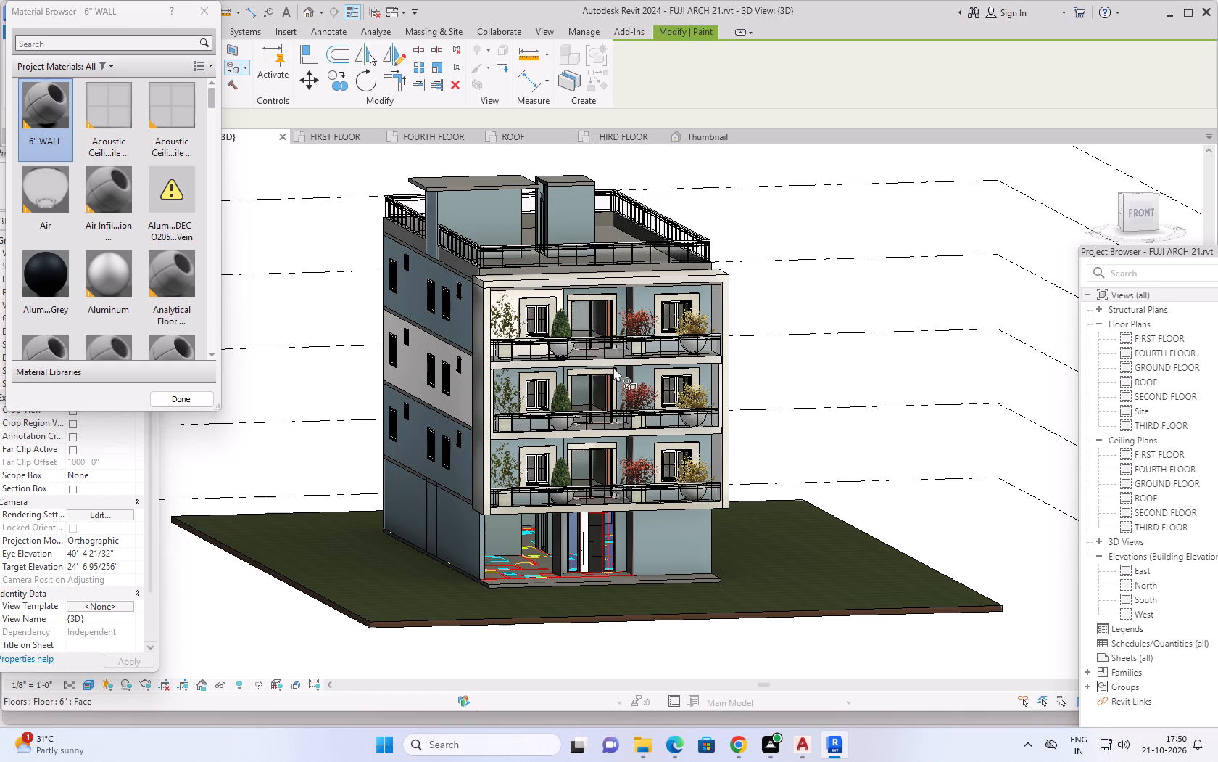
left_click(638, 373)
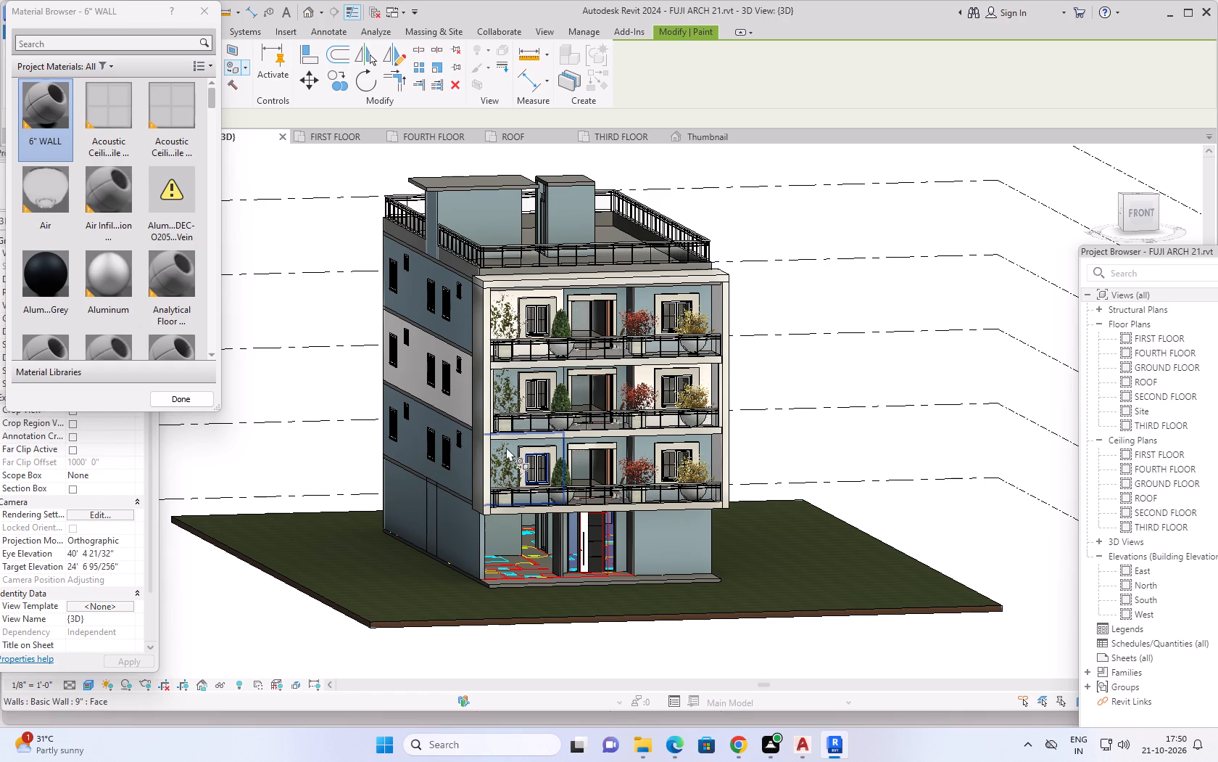
left_click(506, 447)
Paint the third-floor rear wall face left of the central glazed bay, seen from the back, with 6" WALL.
middle_click_drag(829, 450, 817, 450)
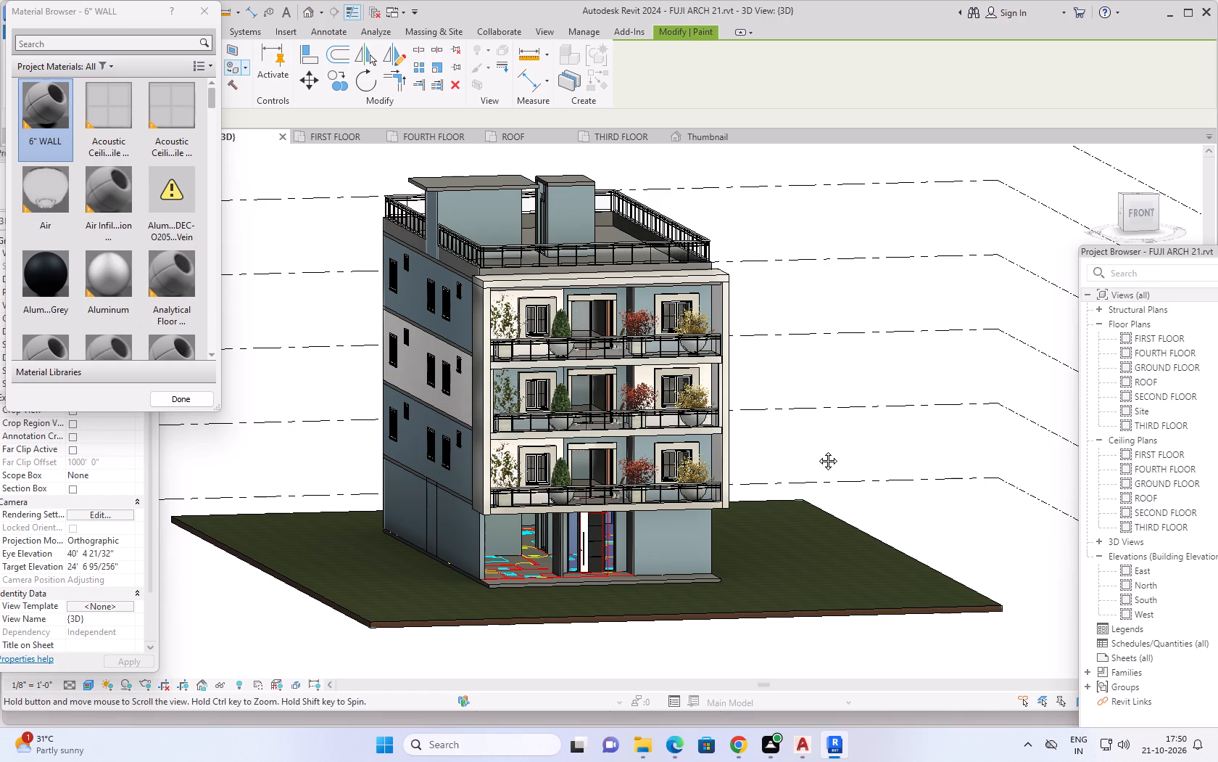
middle_click_drag(817, 450, 786, 438)
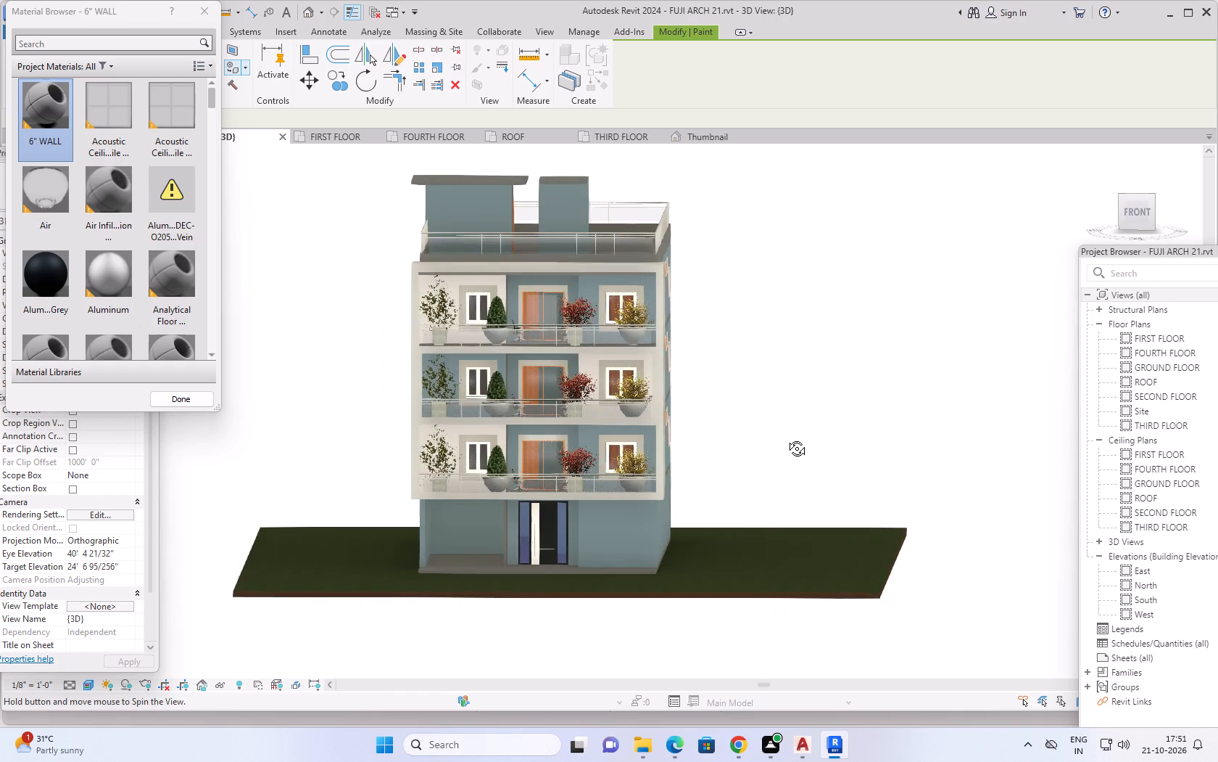
middle_click_drag(786, 438, 787, 441)
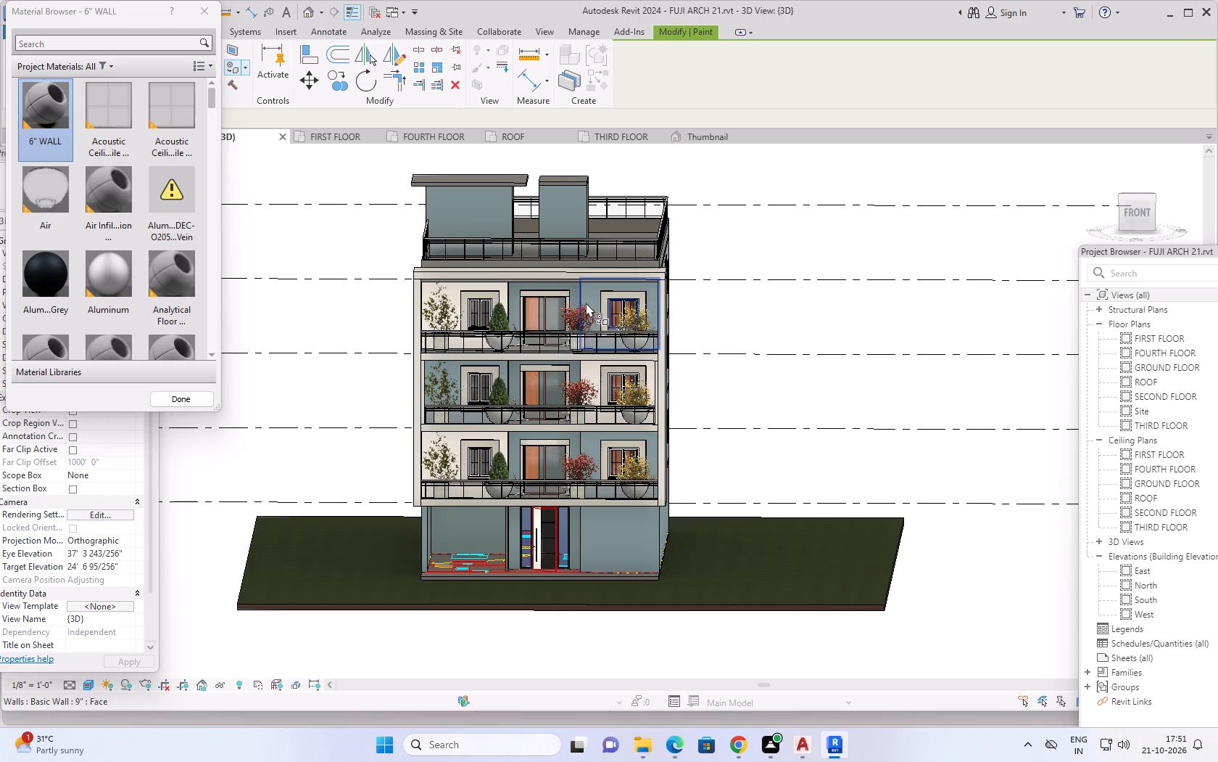
middle_click_drag(758, 464, 787, 413)
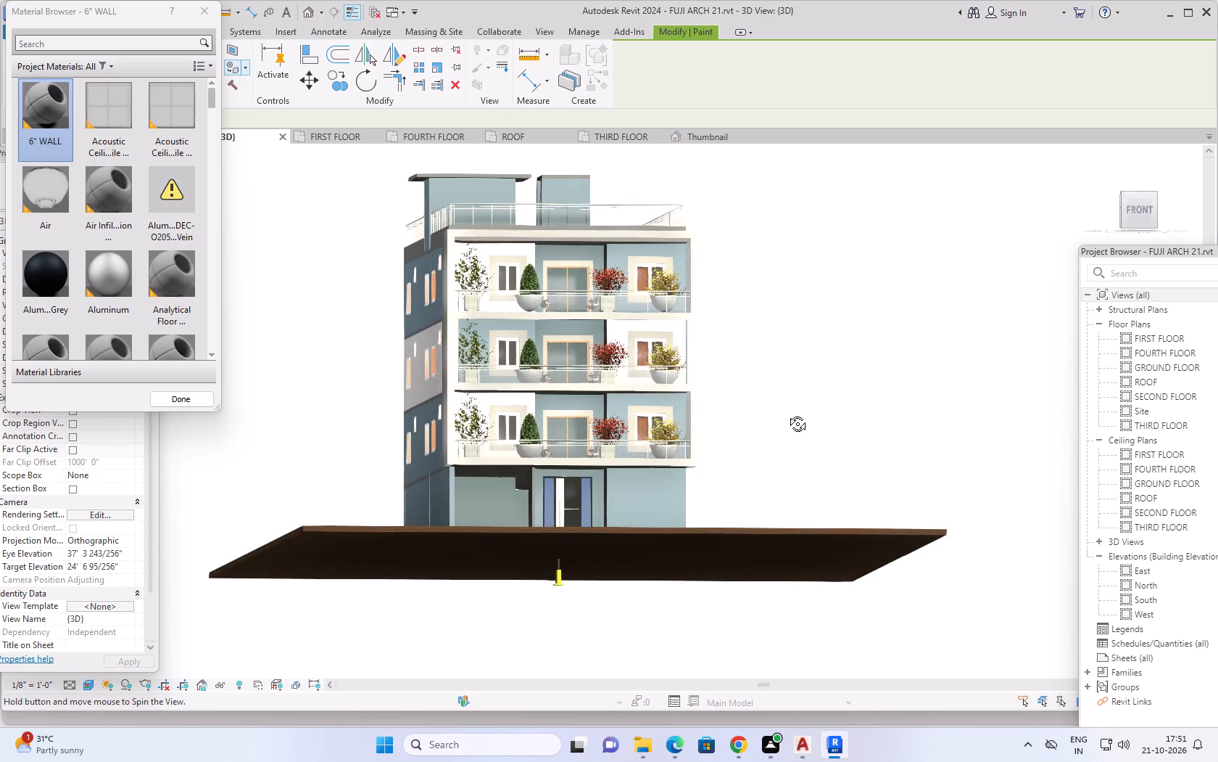
middle_click_drag(787, 413, 787, 452)
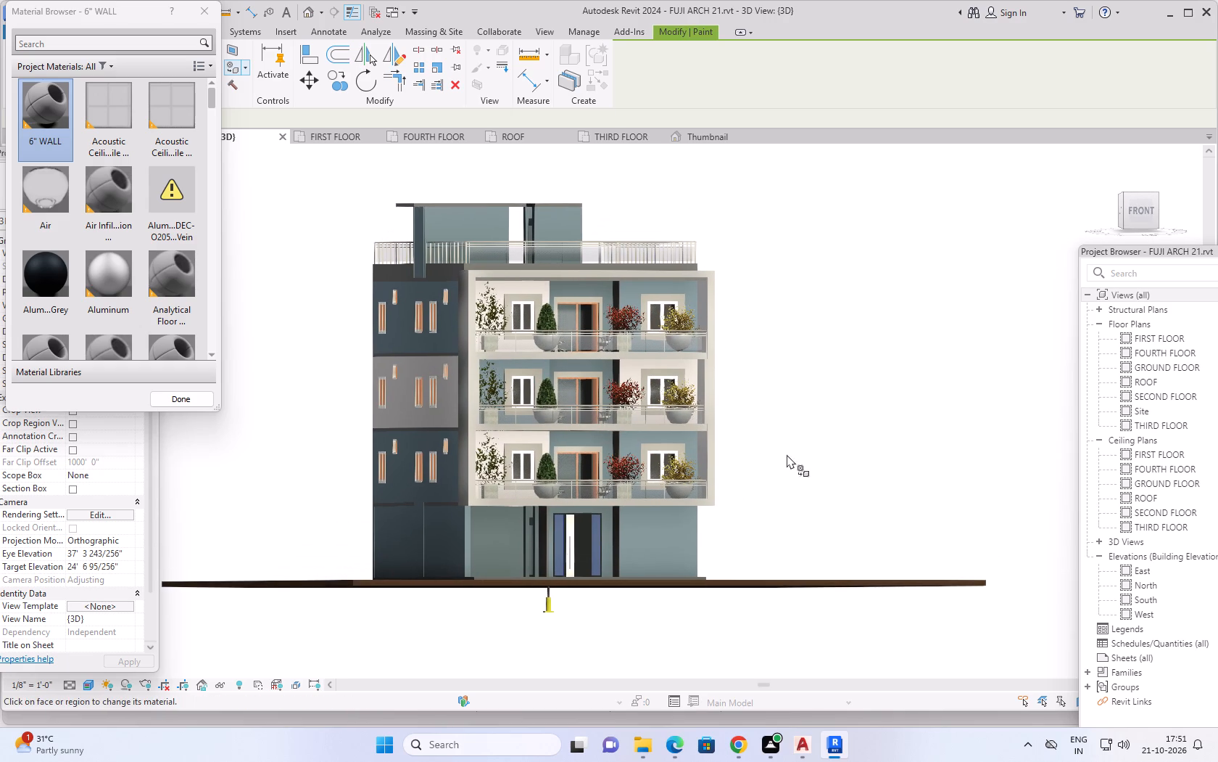
middle_click_drag(763, 467, 880, 507, "shift")
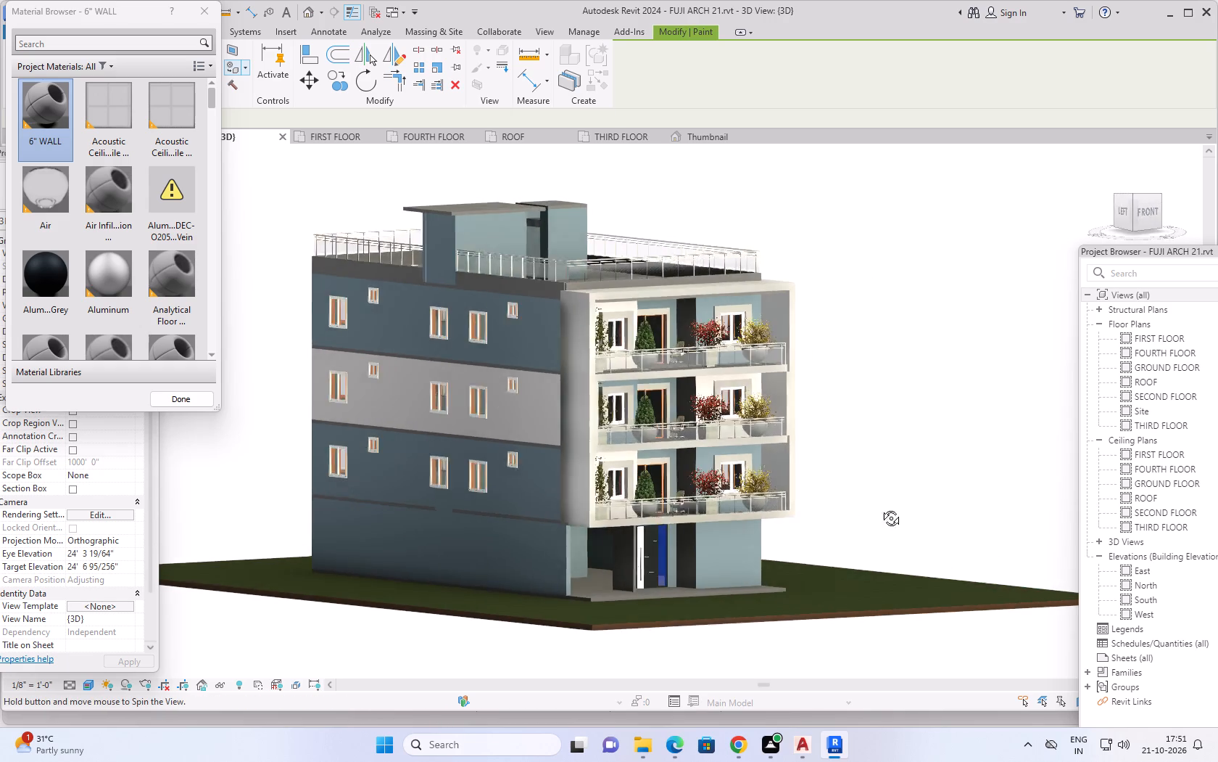
middle_click_drag(880, 507, 890, 508, "shift")
middle_click_drag(484, 540, 857, 520)
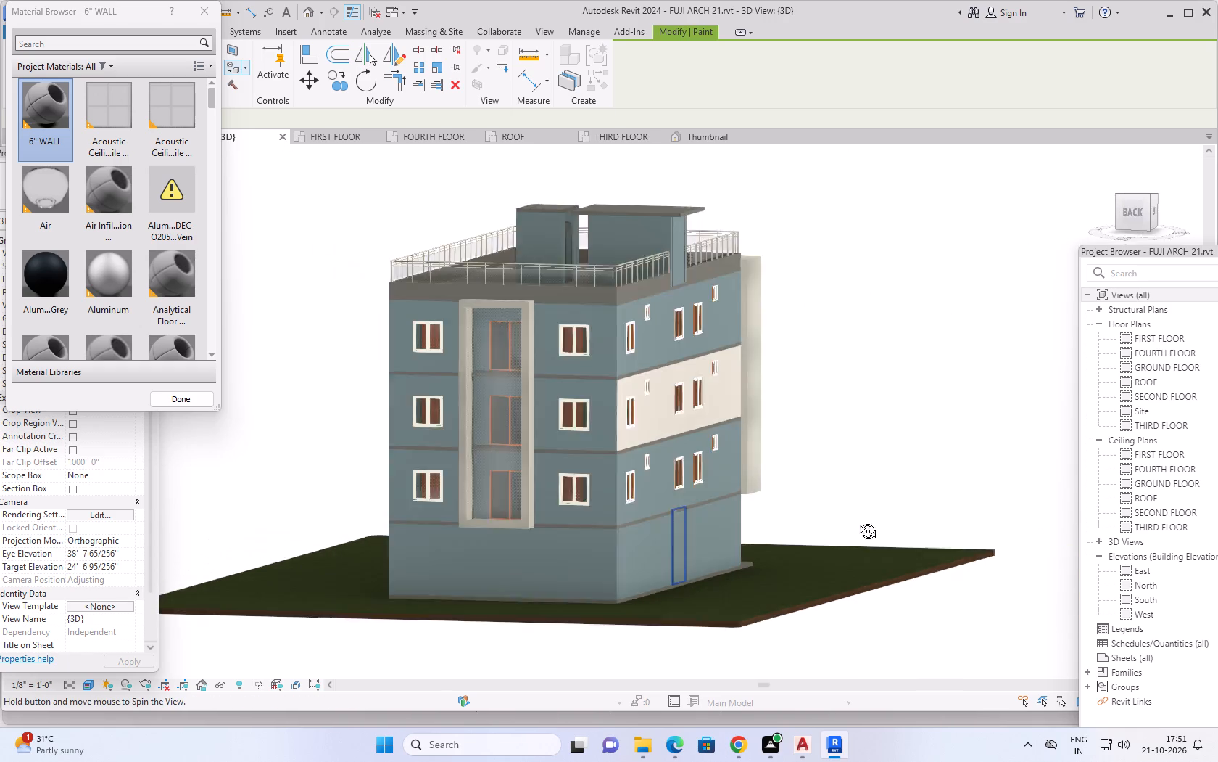
middle_click_drag(857, 520, 909, 541)
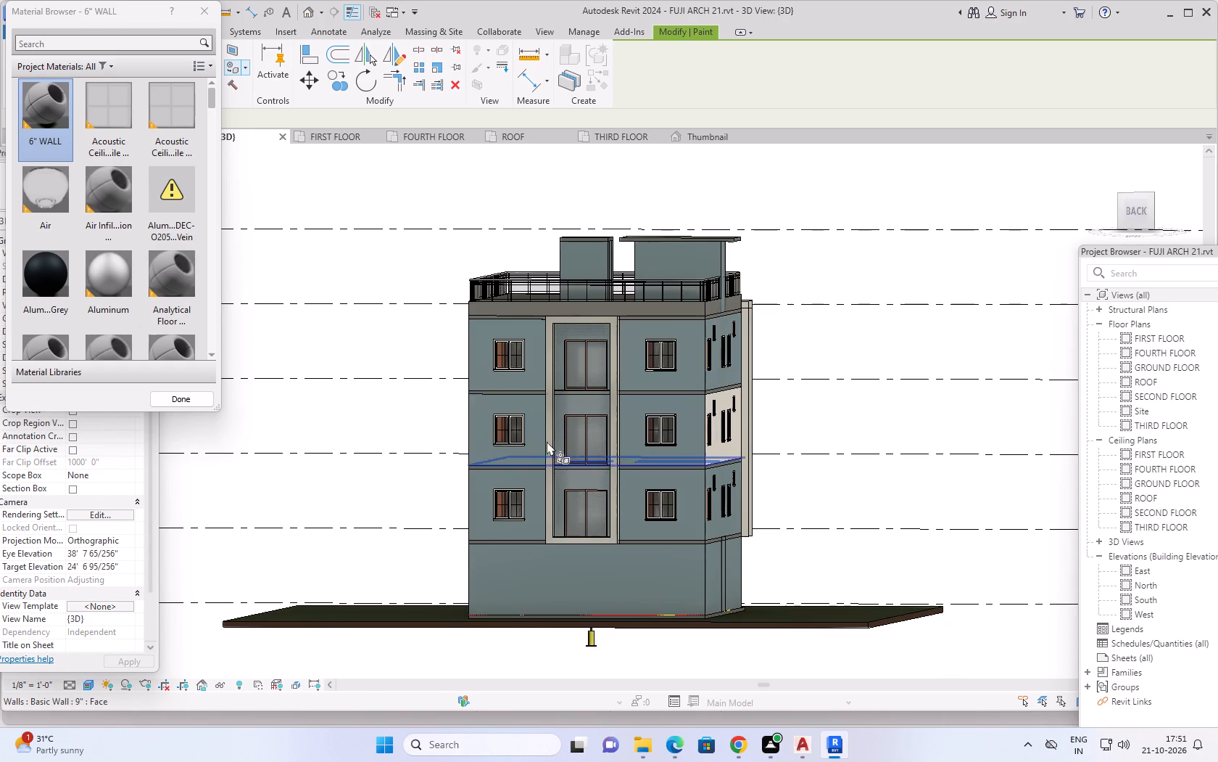
left_click(503, 379)
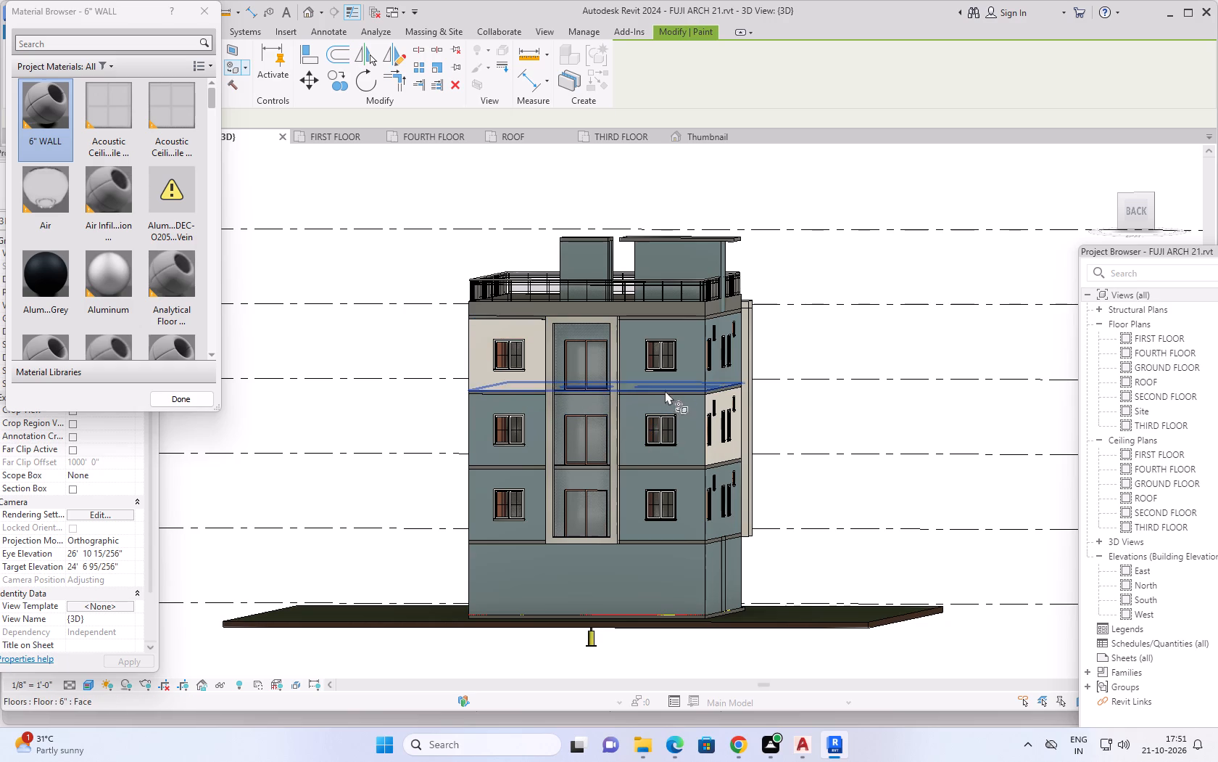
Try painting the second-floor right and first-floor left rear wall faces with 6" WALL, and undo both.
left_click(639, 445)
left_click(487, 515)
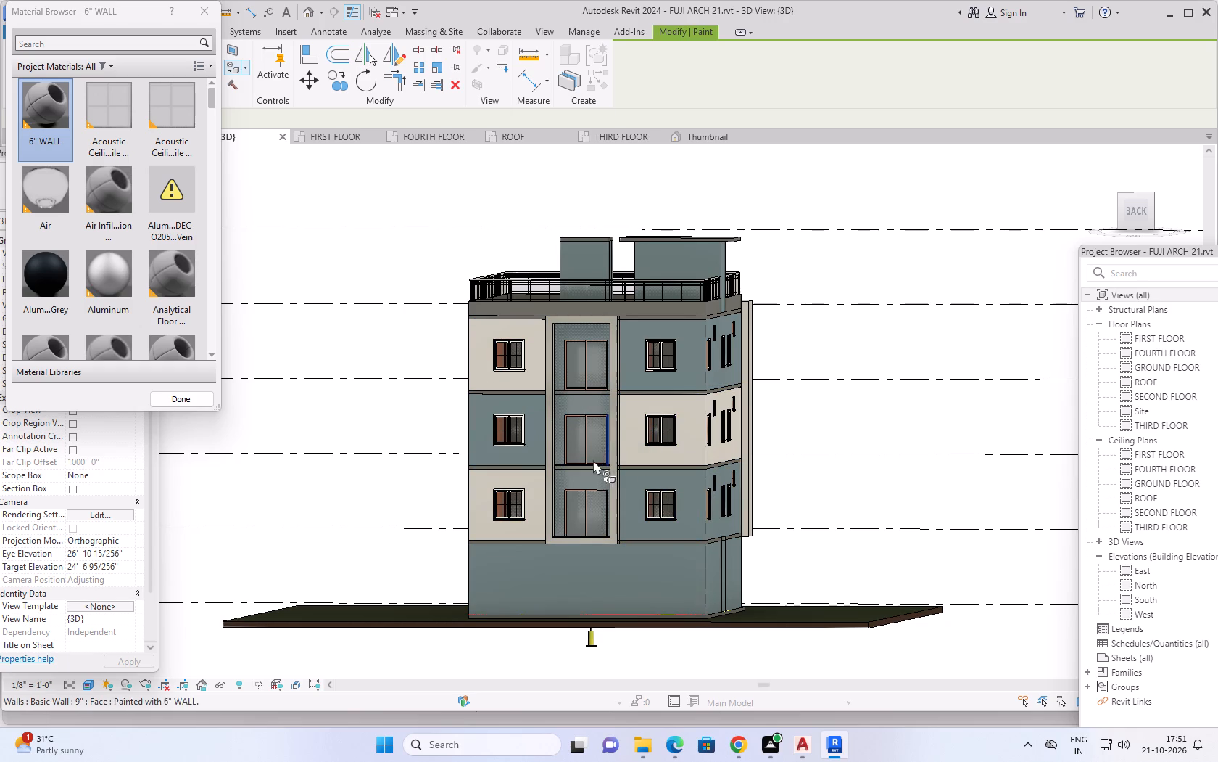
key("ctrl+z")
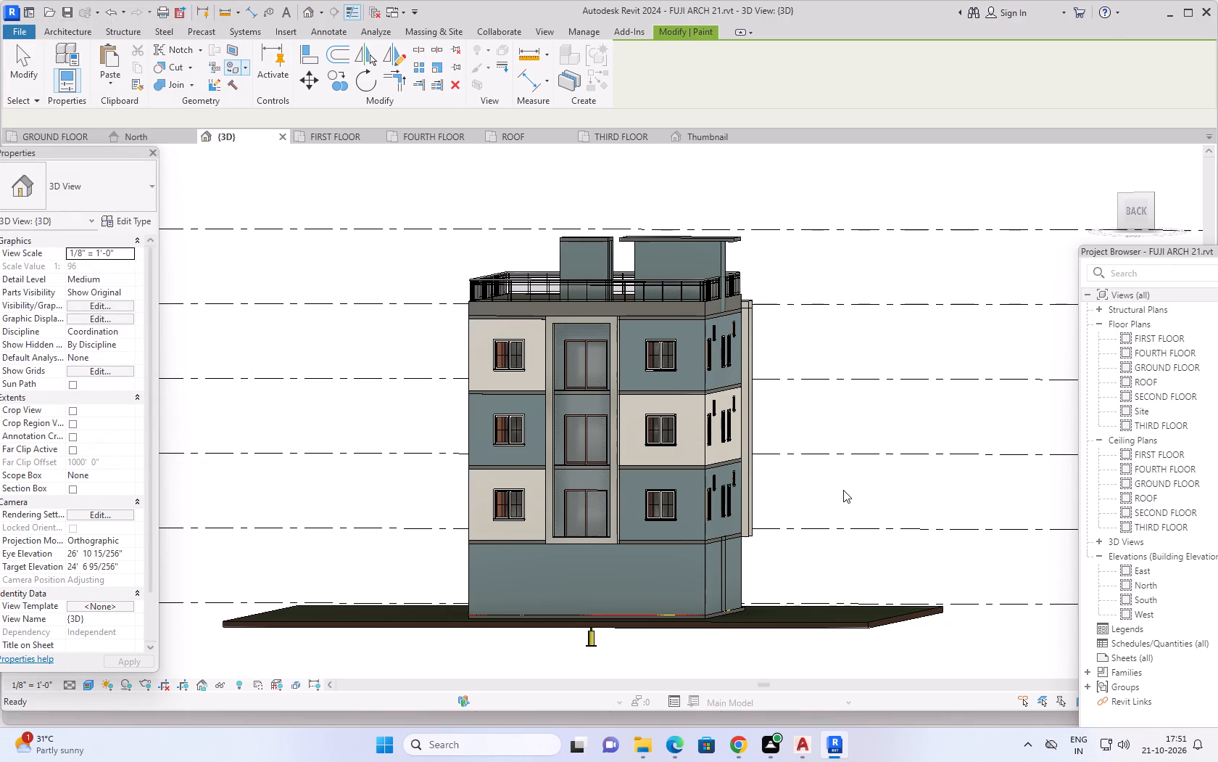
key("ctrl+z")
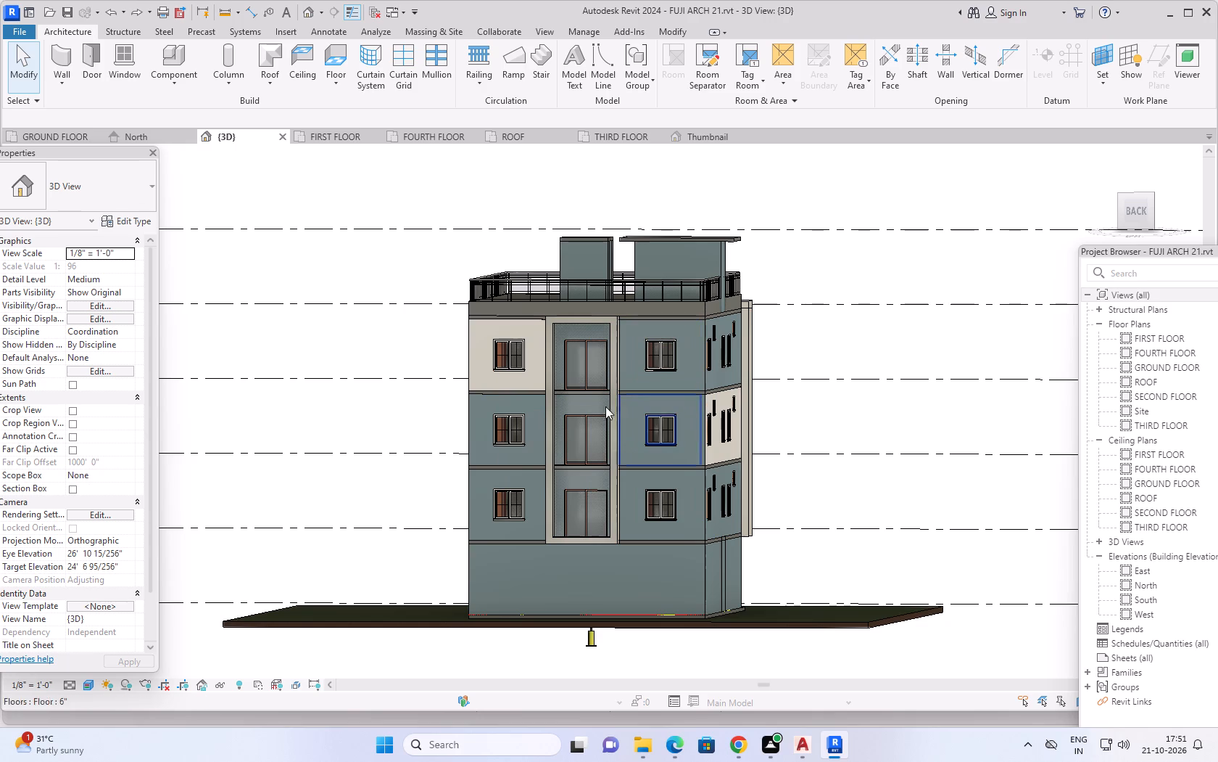
Paint the first-floor right, third-floor right and first-floor left rear wall faces, seen from the back, with 6" WALL.
left_click(649, 380)
left_click(668, 531)
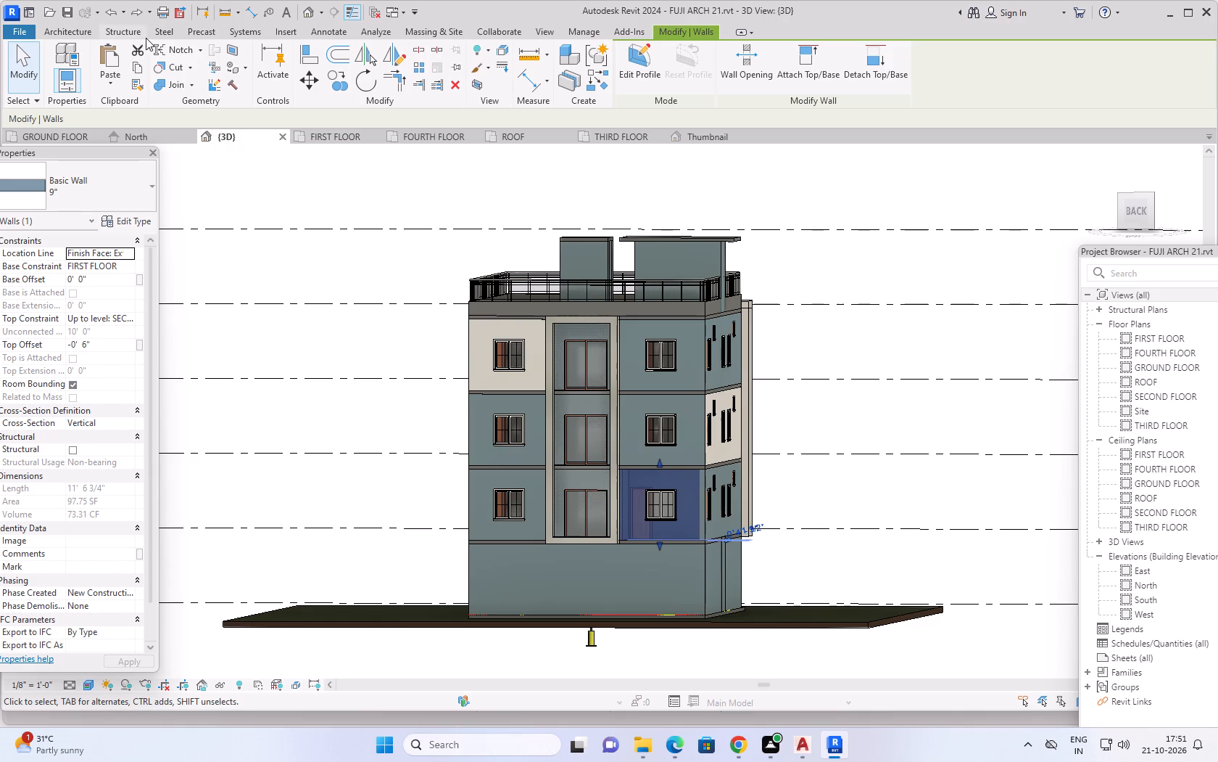
key("Escape")
left_click(231, 66)
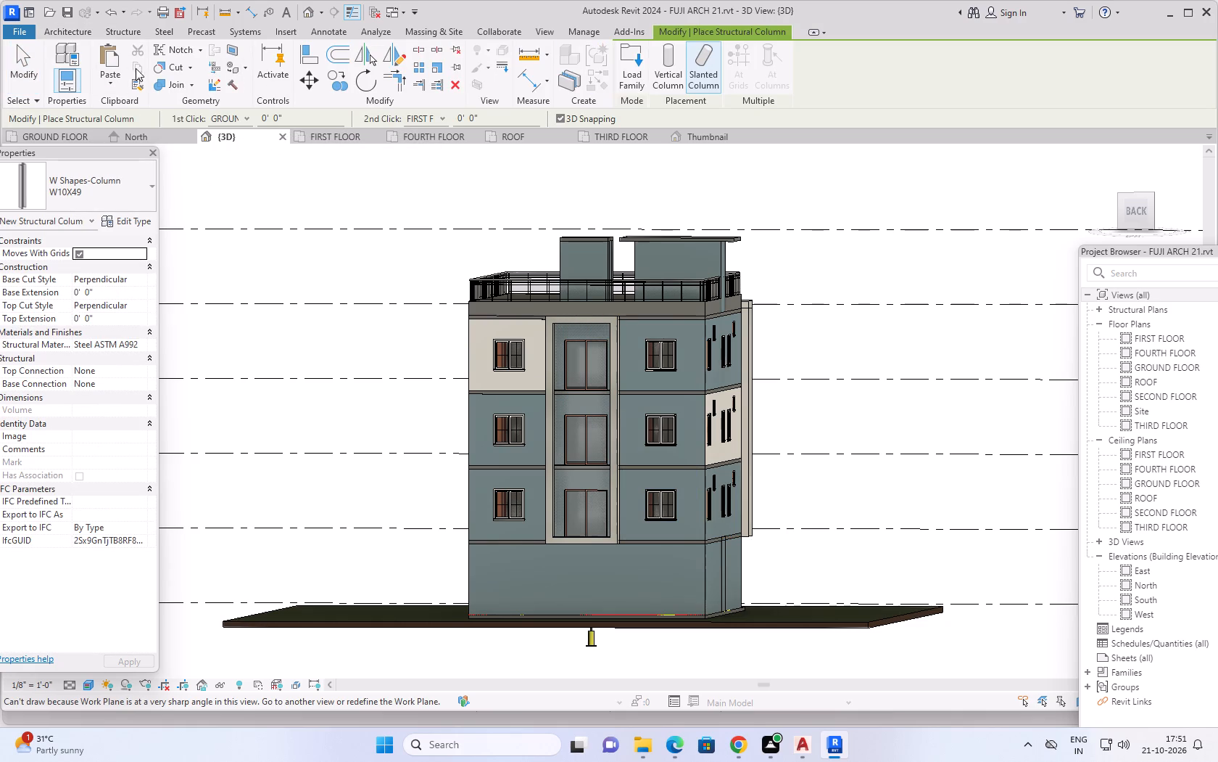
left_click(231, 66)
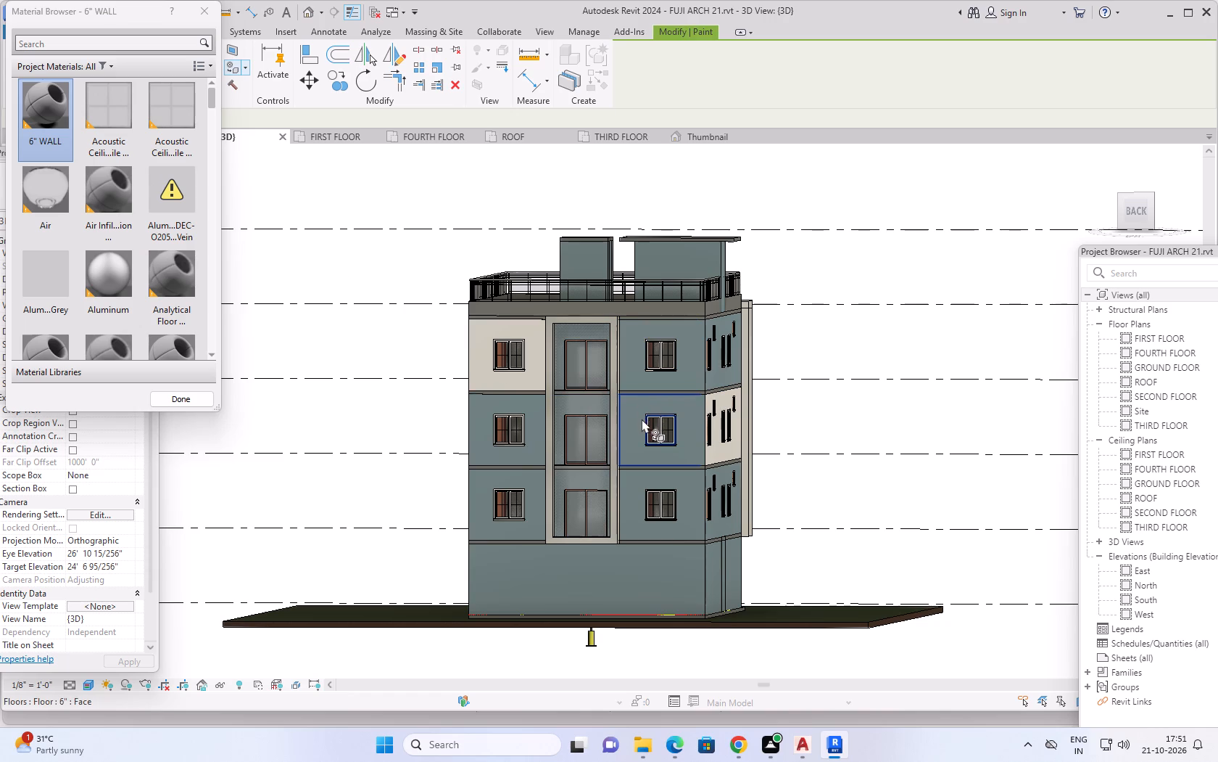
left_click(639, 496)
left_click(633, 345)
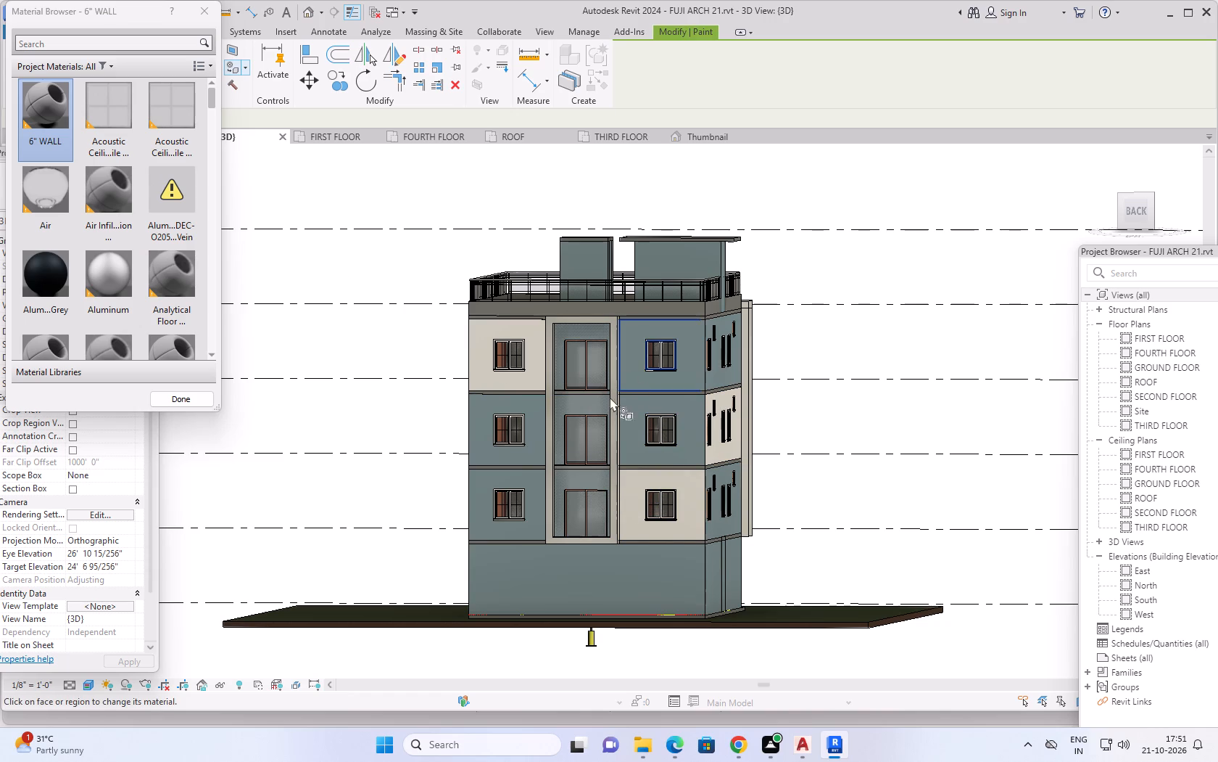
left_click(518, 483)
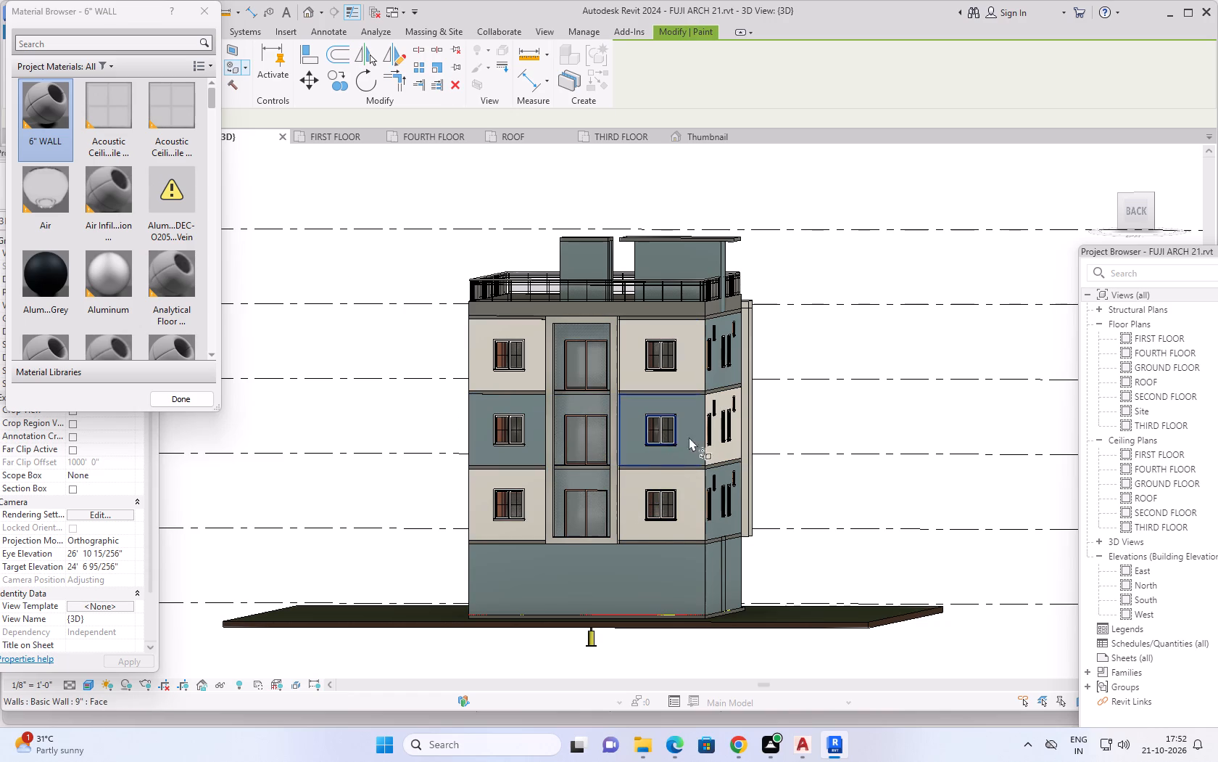
Paint the second-floor exterior face of the building's right side wall with the 6" WALL material.
middle_click_drag(359, 396, 439, 428, "shift")
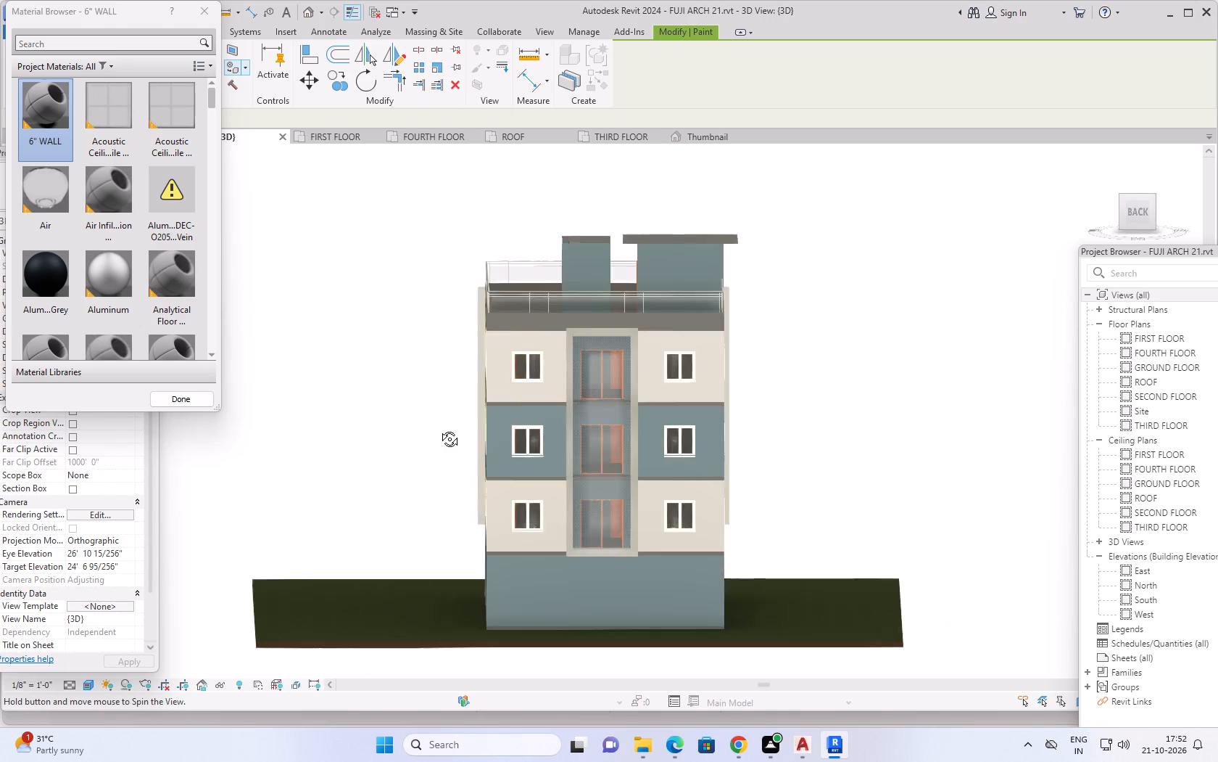
middle_click_drag(439, 428, 590, 415, "shift")
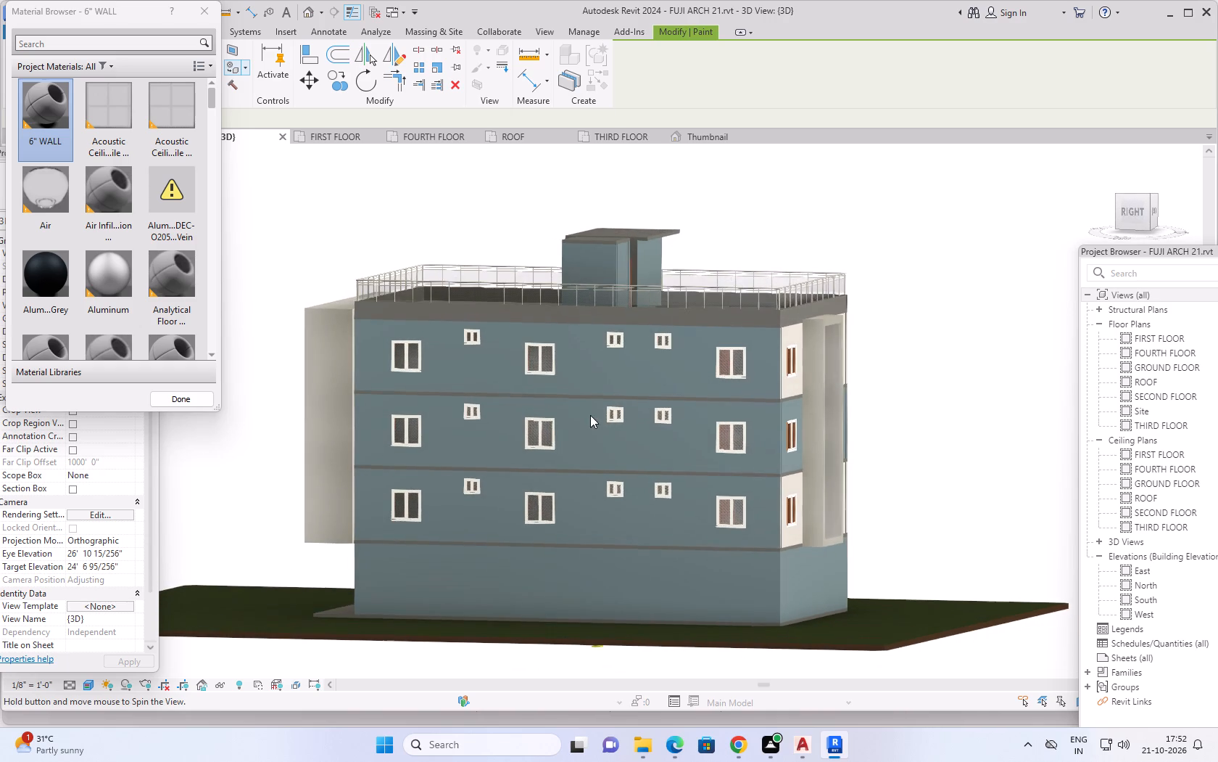
left_click(579, 441)
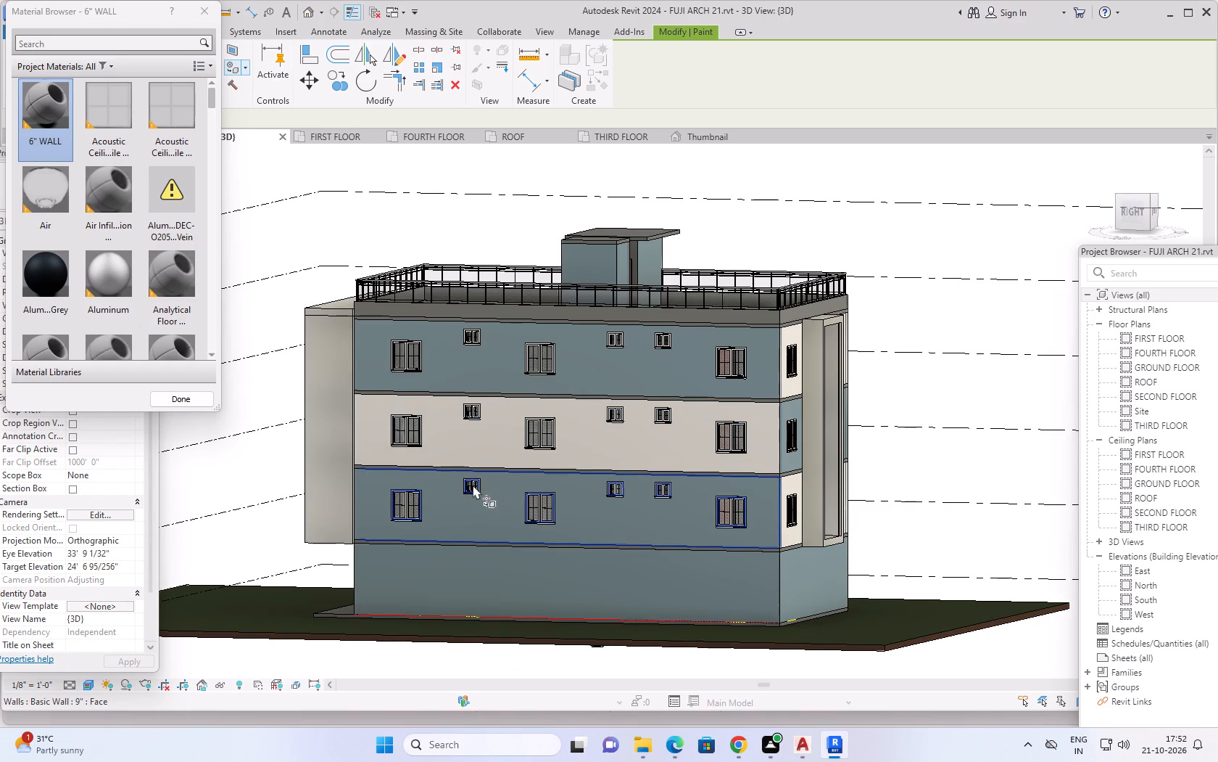
Paint the exterior faces of both left-side roof parapet sections, on either side of the stair tower, with 6" WALL.
middle_click_drag(492, 478, 829, 463, "shift")
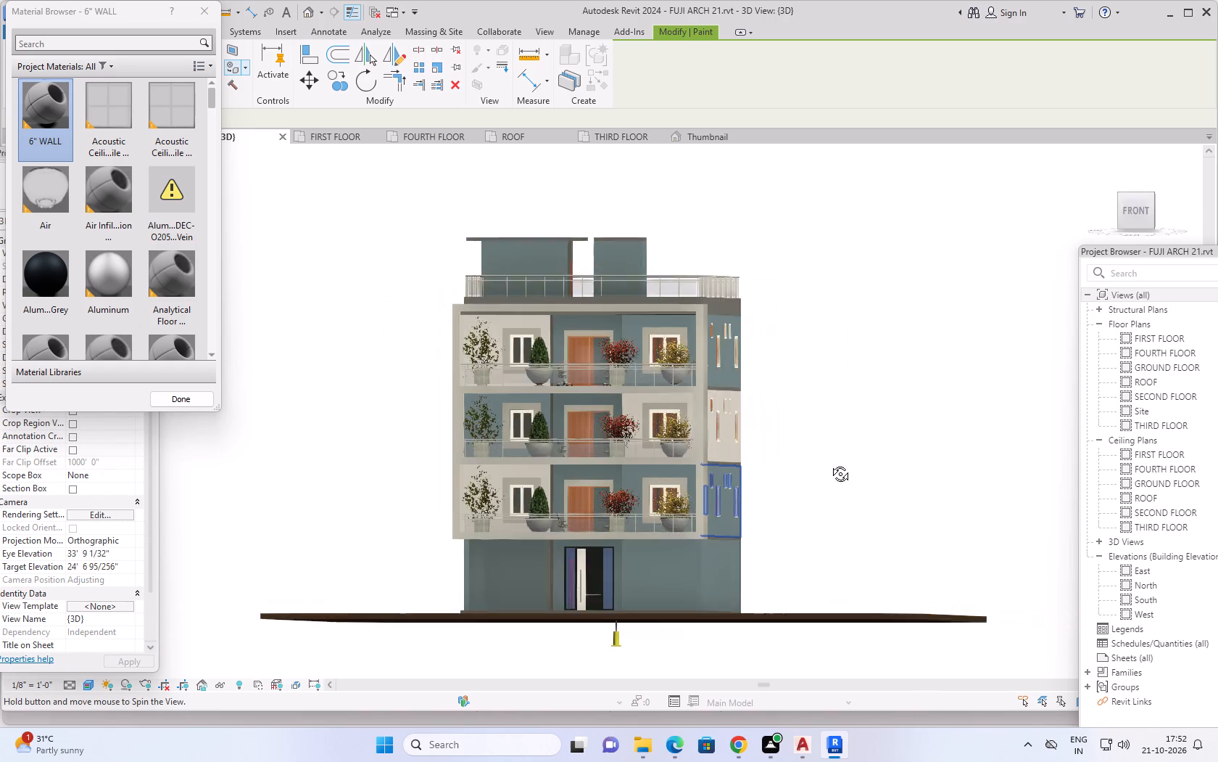
middle_click_drag(829, 463, 911, 484, "shift")
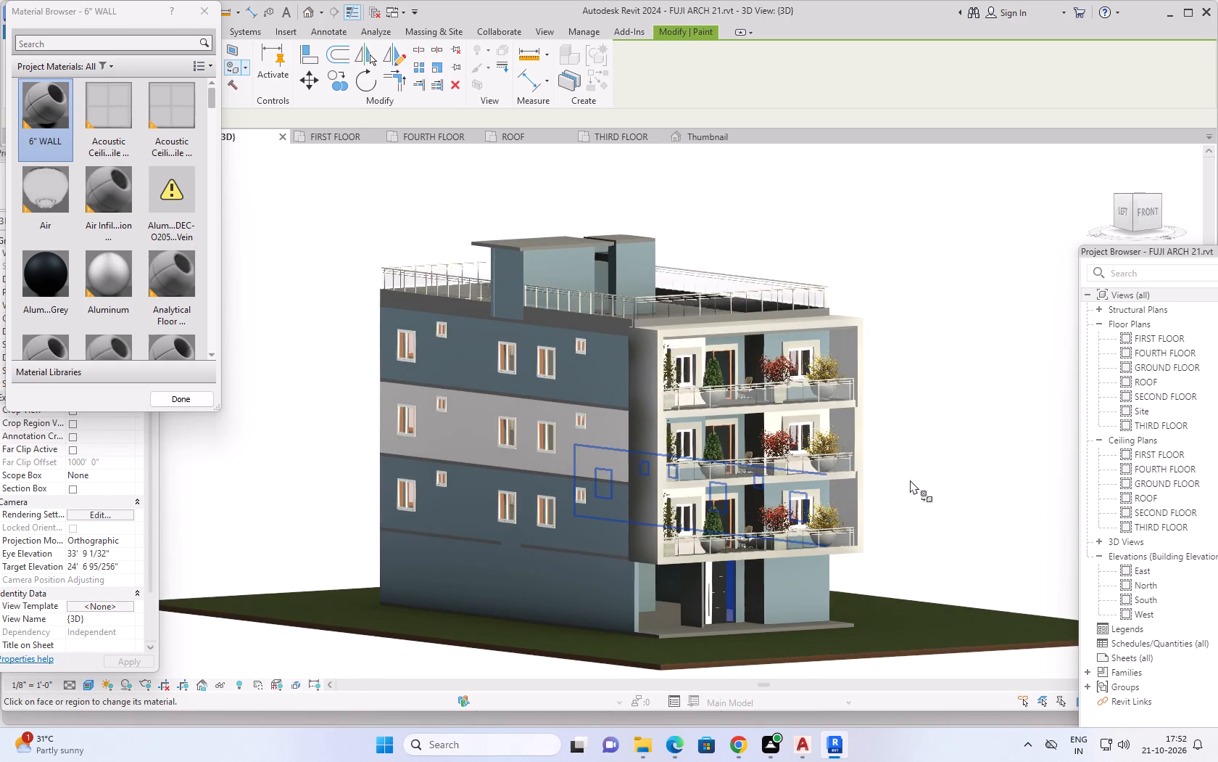
scroll(855, 276, "up", 1)
middle_click_drag(841, 272, 882, 287, "shift")
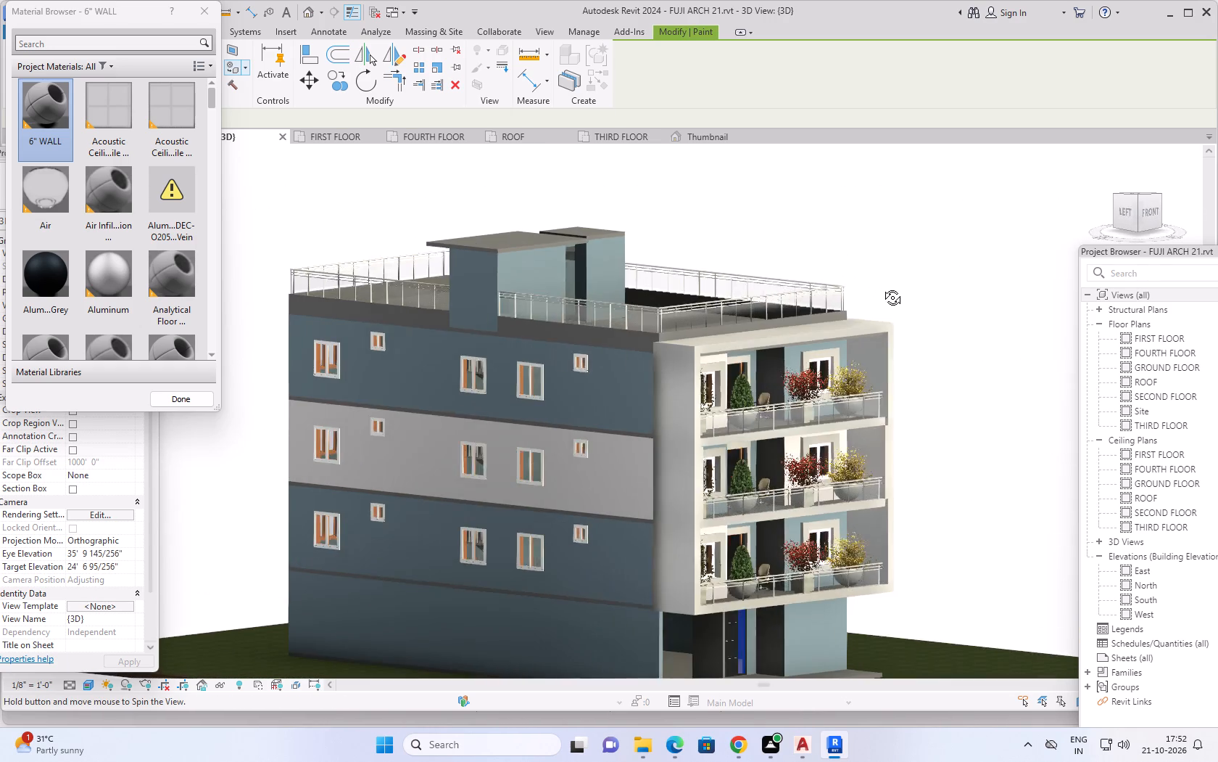
middle_click_drag(882, 287, 917, 319, "shift")
scroll(615, 351, "up", 3)
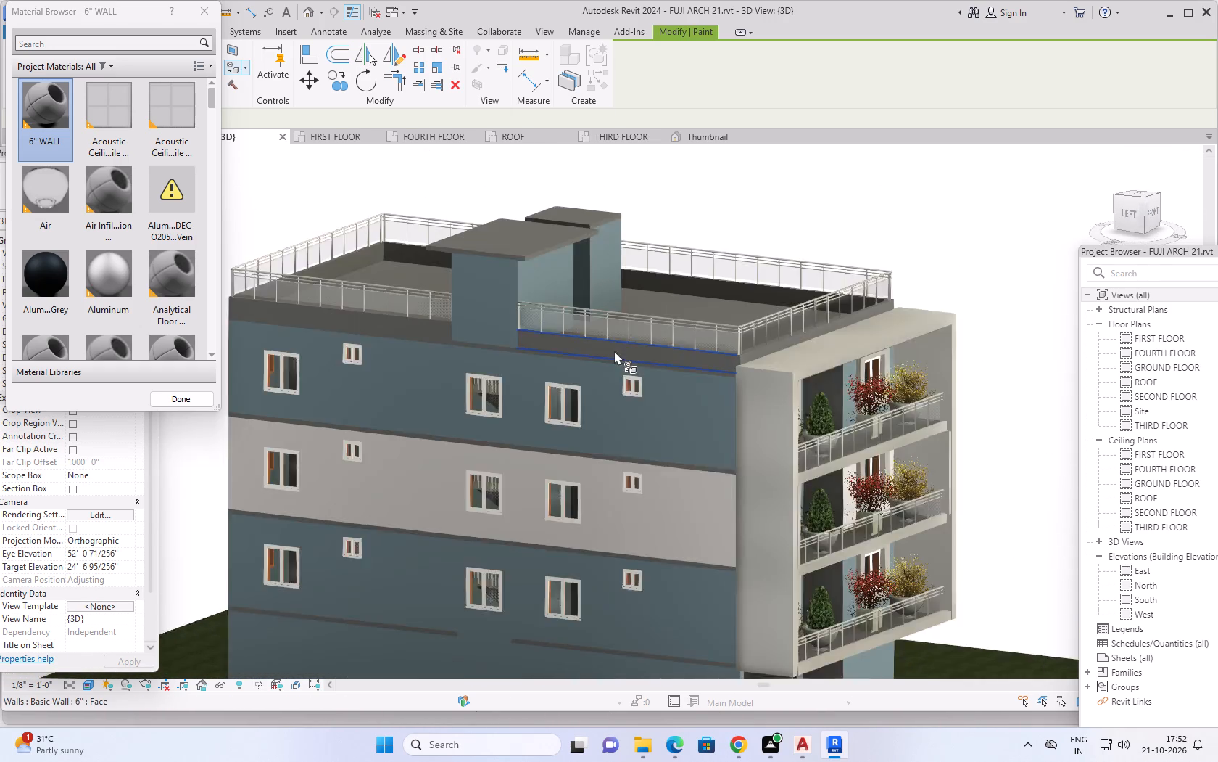
left_click(627, 356)
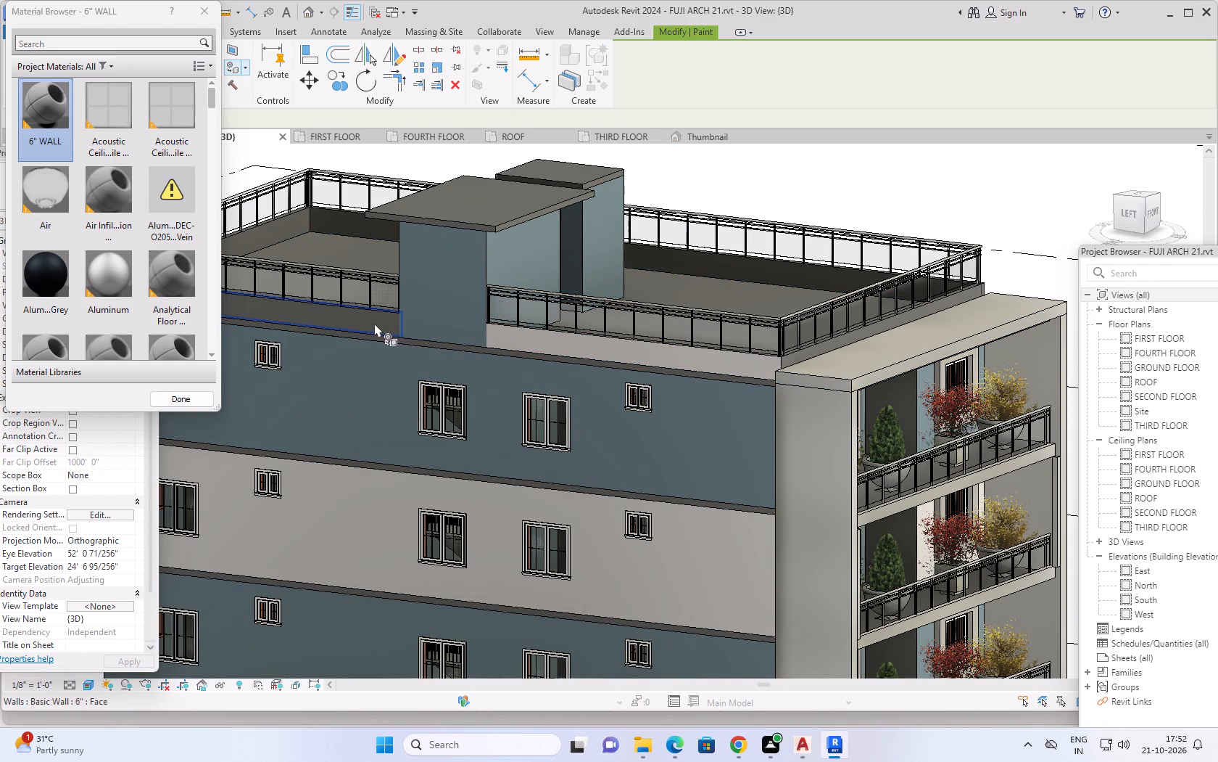
left_click(362, 318)
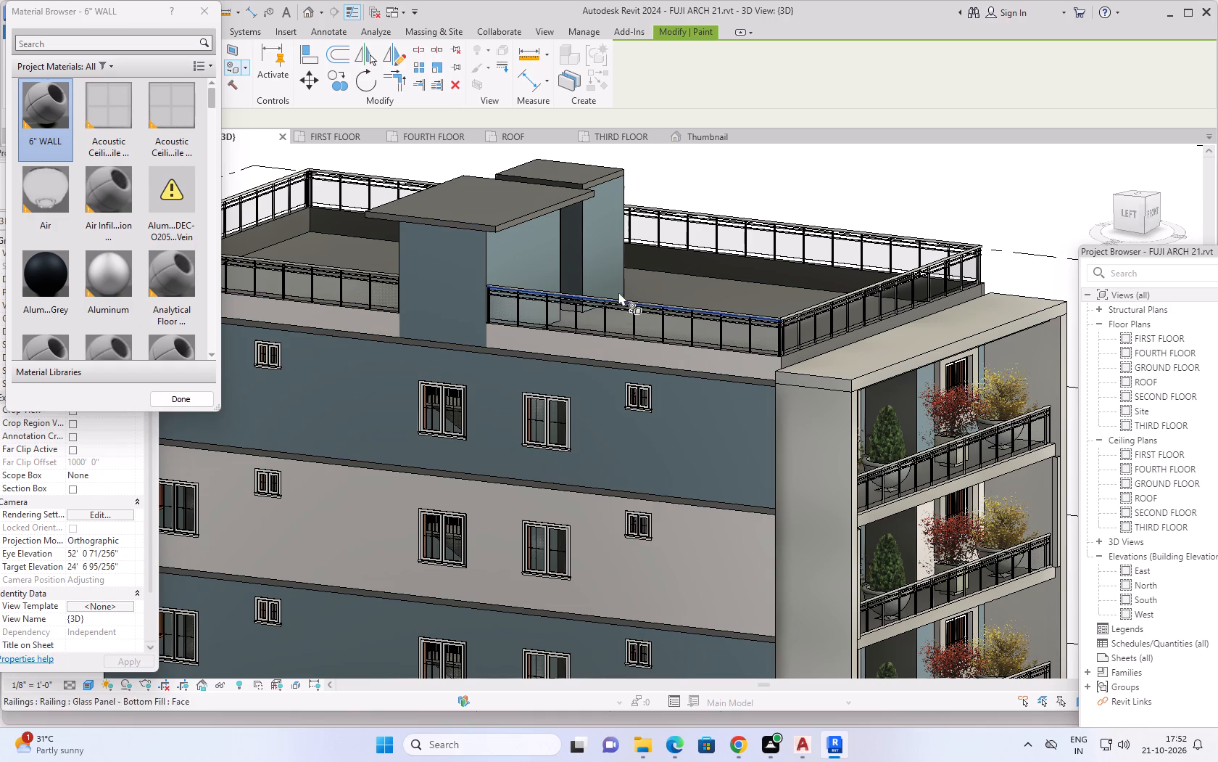
Paint the right-side roof parapet's exterior face and the inner faces of the two opposite left-side parapet sections with 6" WALL.
middle_click_drag(668, 285, 544, 196, "shift")
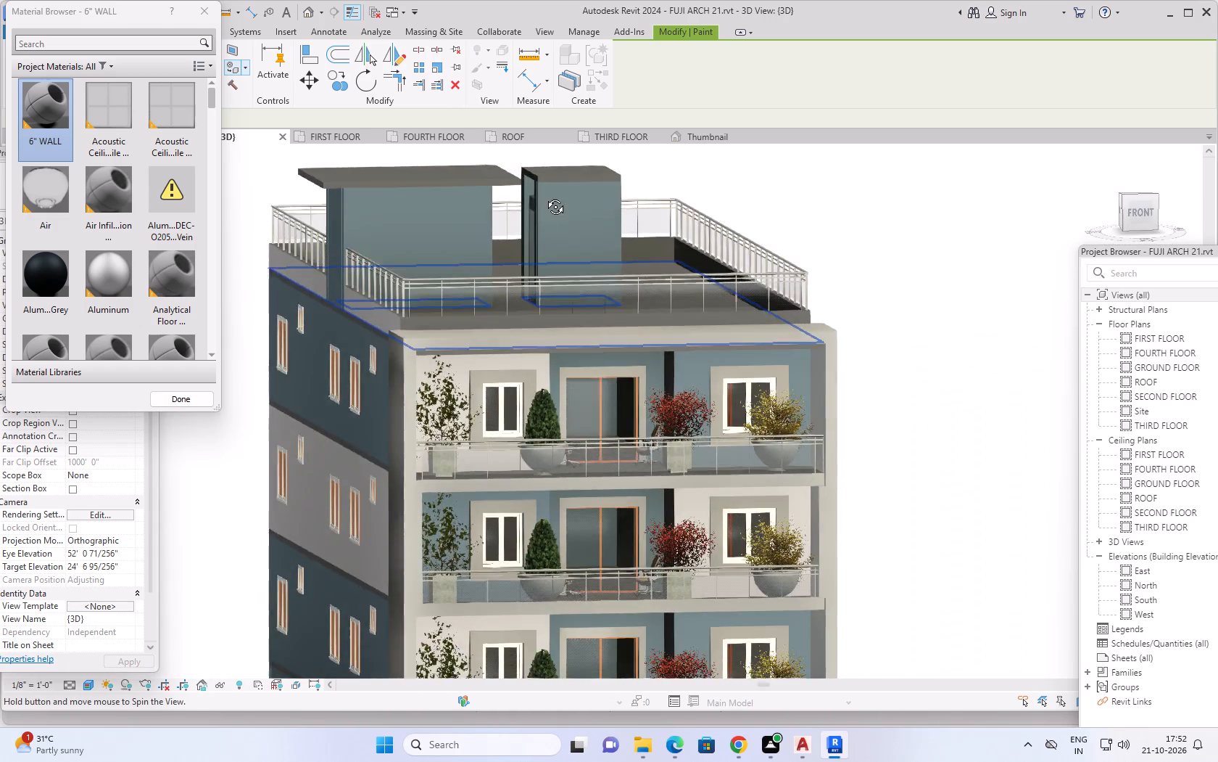
middle_click_drag(544, 196, 576, 194, "shift")
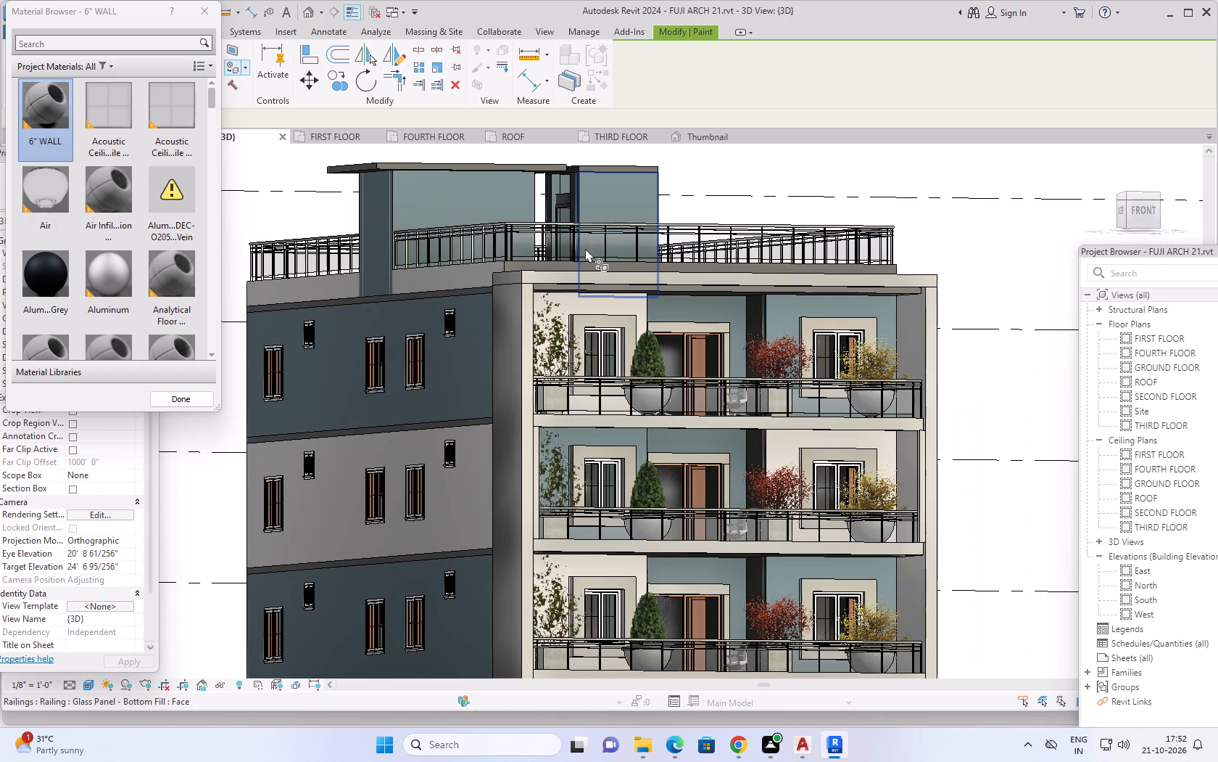
scroll(583, 256, "down", 1)
scroll(452, 405, "down", 1)
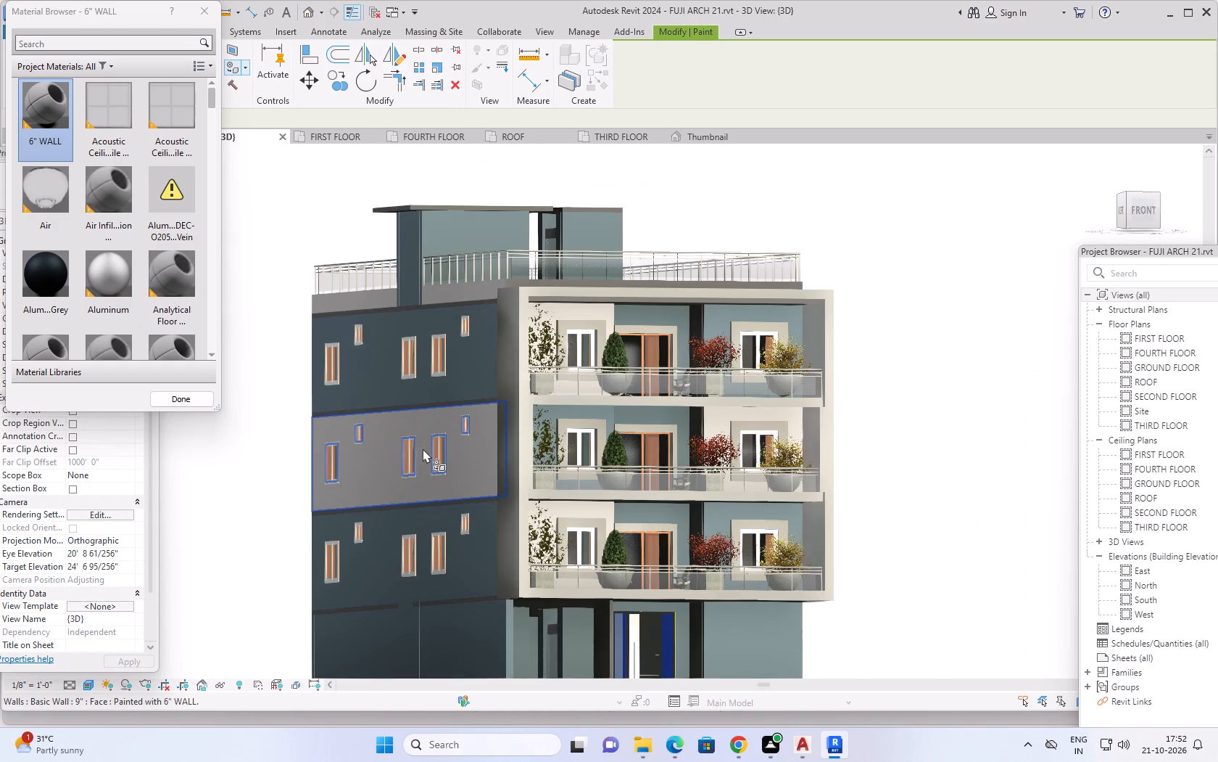
scroll(365, 508, "down", 2)
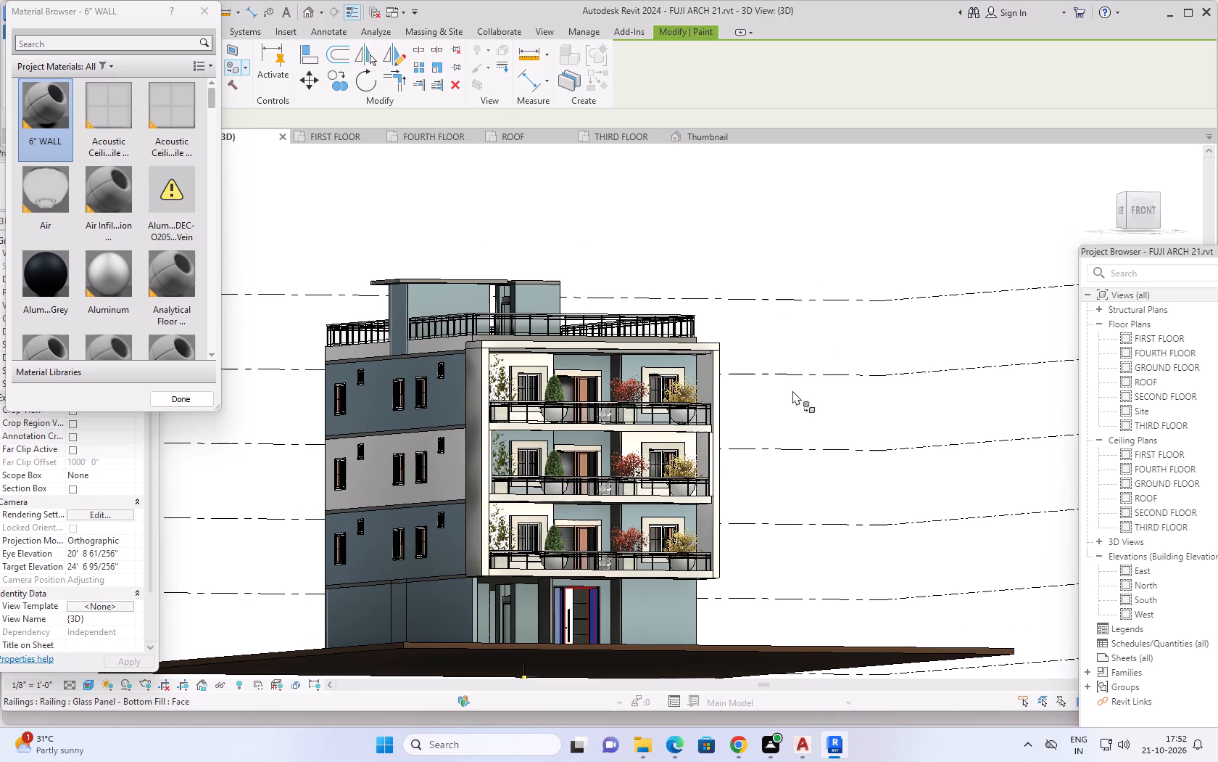
middle_click_drag(838, 361, 660, 447, "shift")
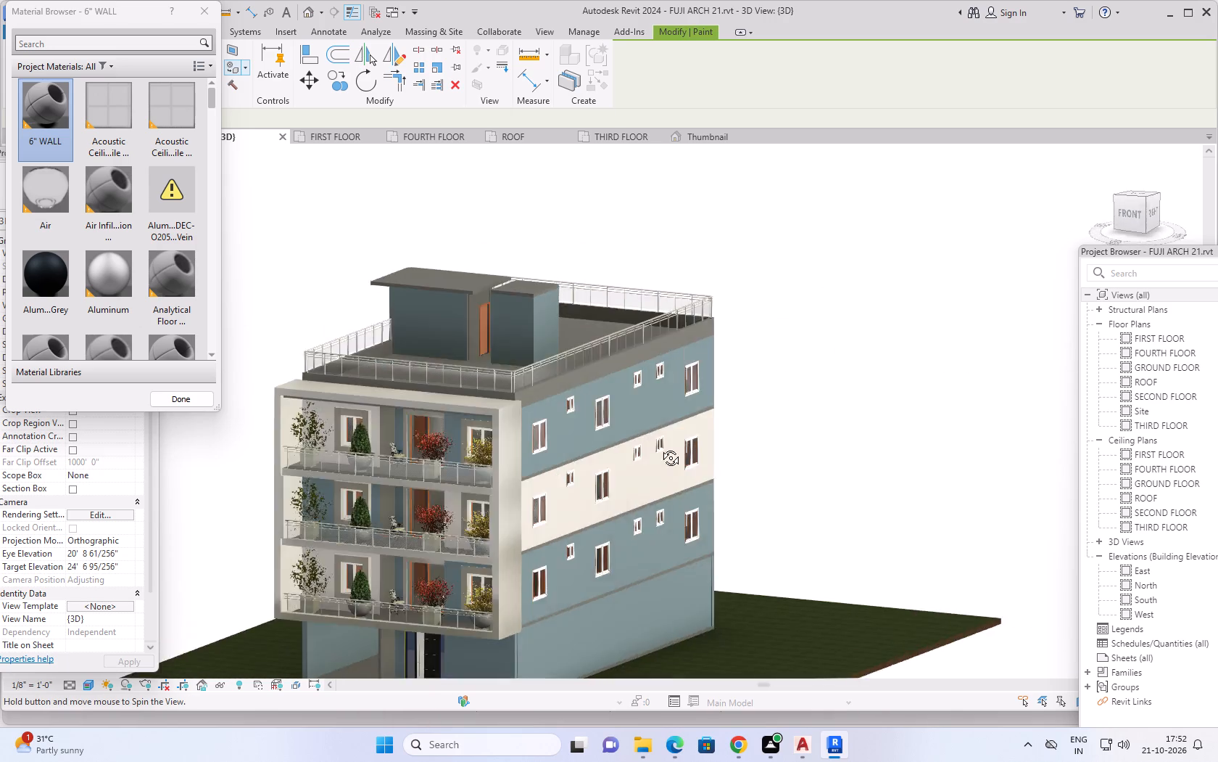
middle_click_drag(660, 447, 567, 425, "shift")
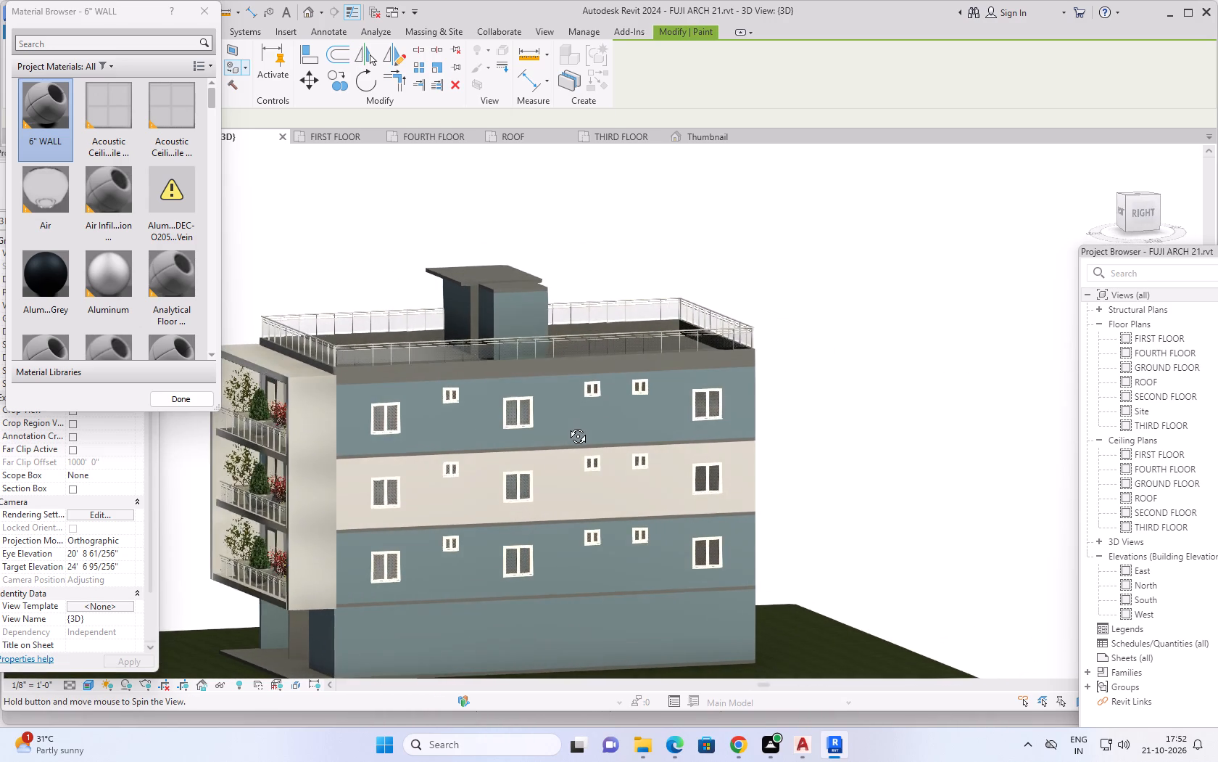
middle_click_drag(567, 425, 569, 448, "shift")
scroll(495, 360, "up", 3)
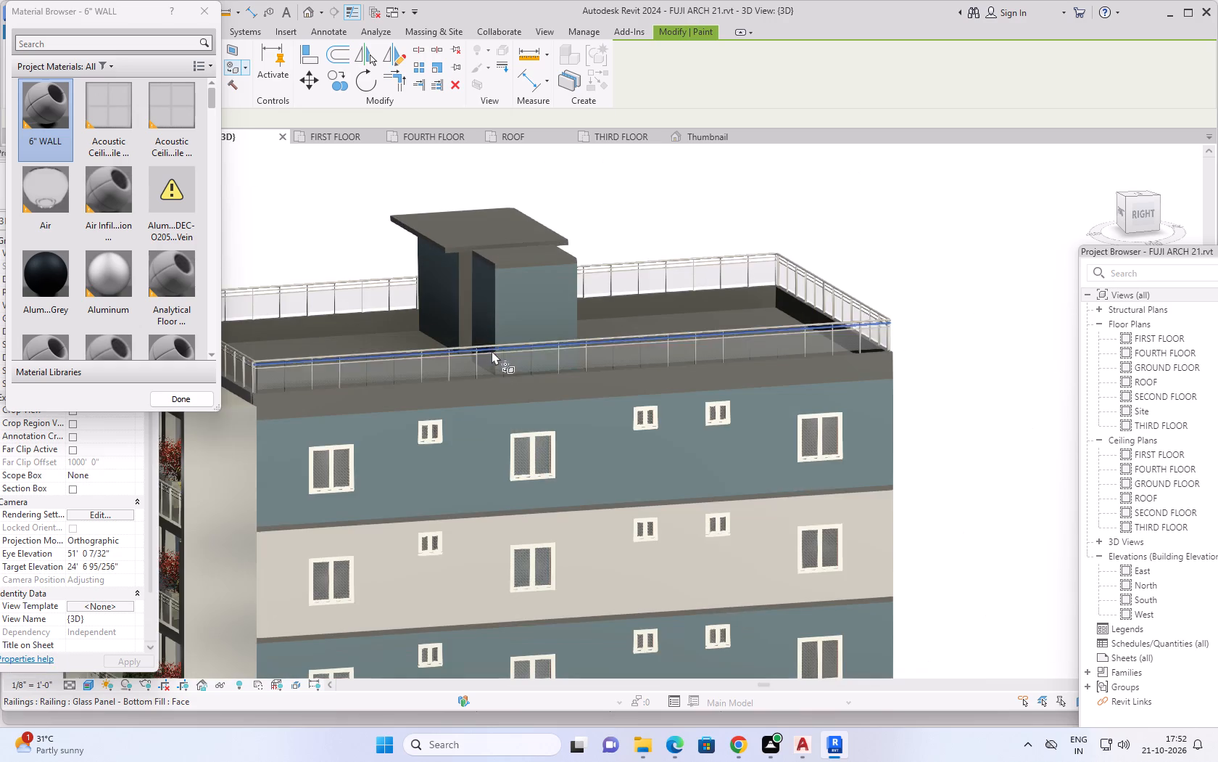
left_click(476, 386)
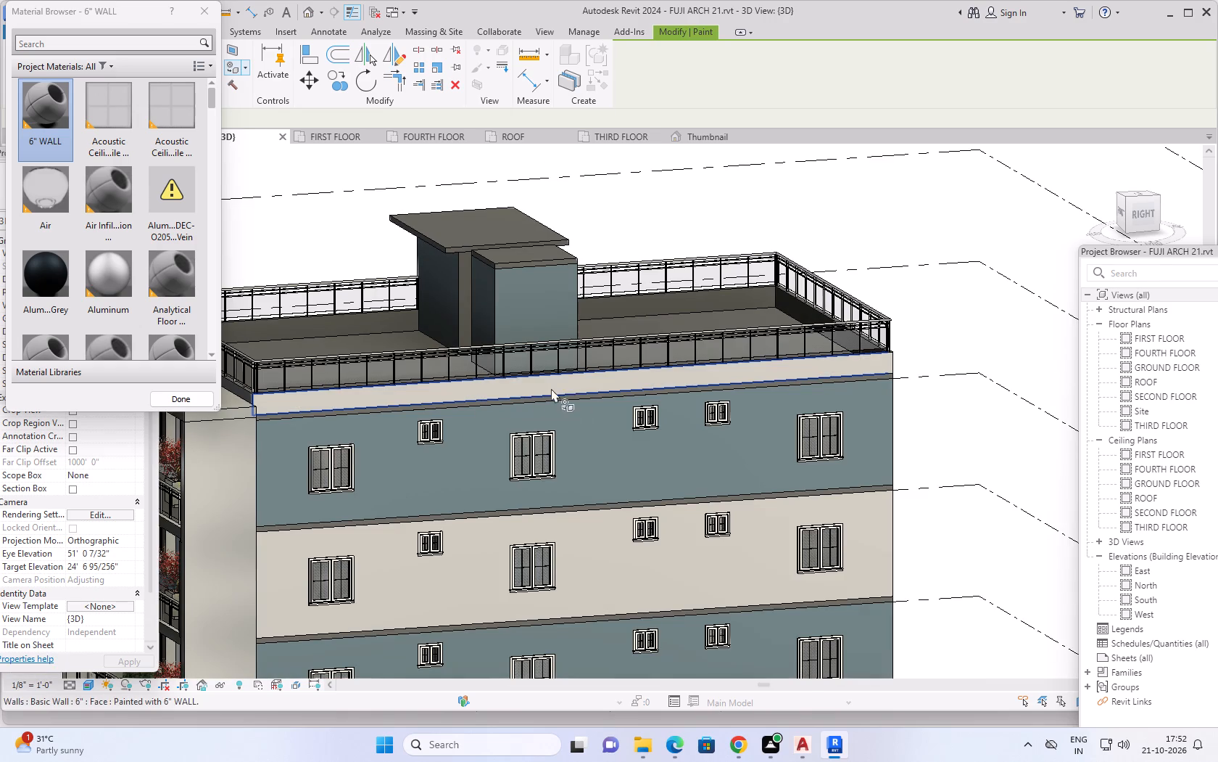
left_click(722, 298)
left_click(385, 321)
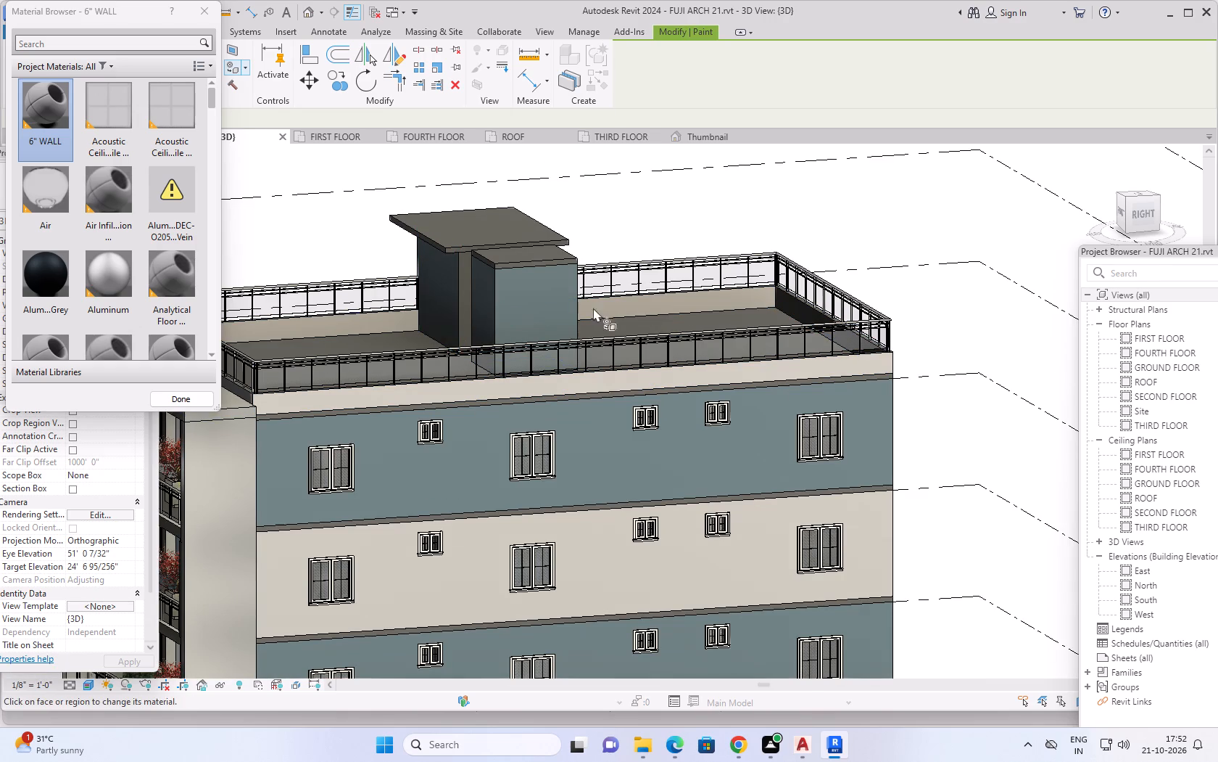
Paint the exterior face of the rear roof parapet, above the central glazed bay, with 6" WALL.
middle_click_drag(835, 285, 549, 337, "shift")
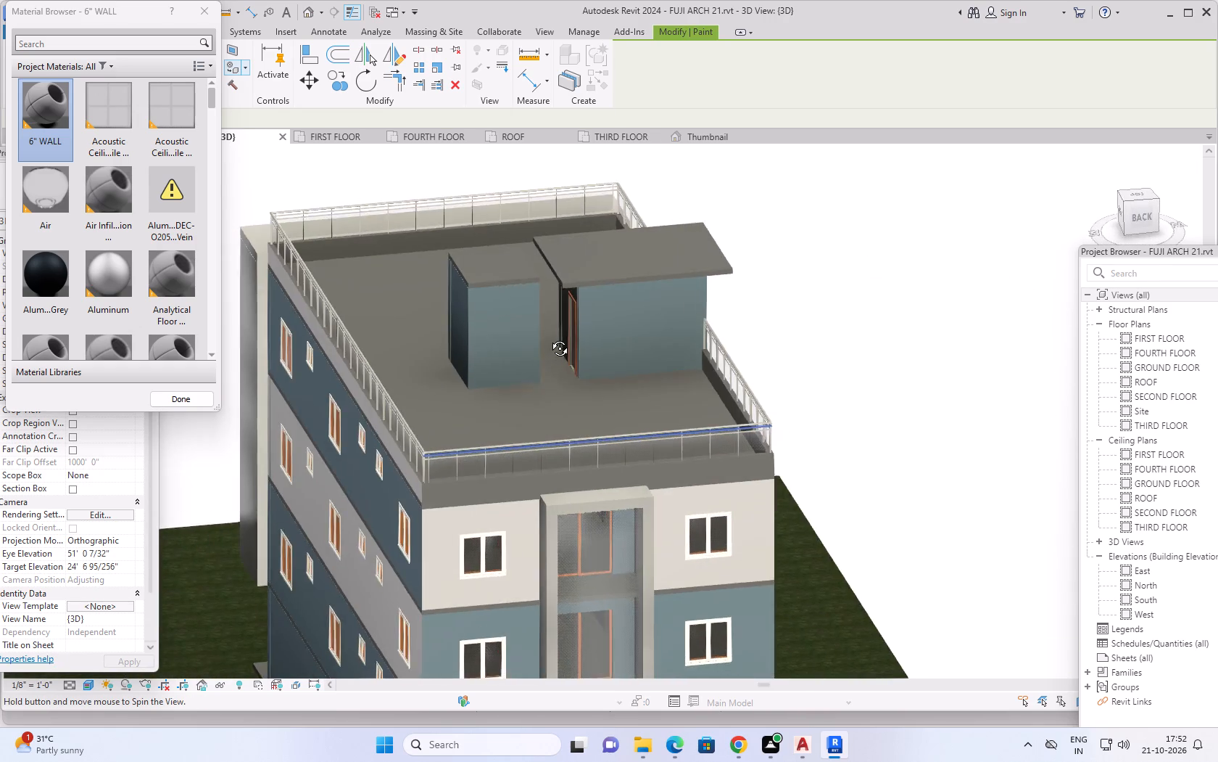
middle_click_drag(549, 337, 551, 322, "shift")
left_click(547, 448)
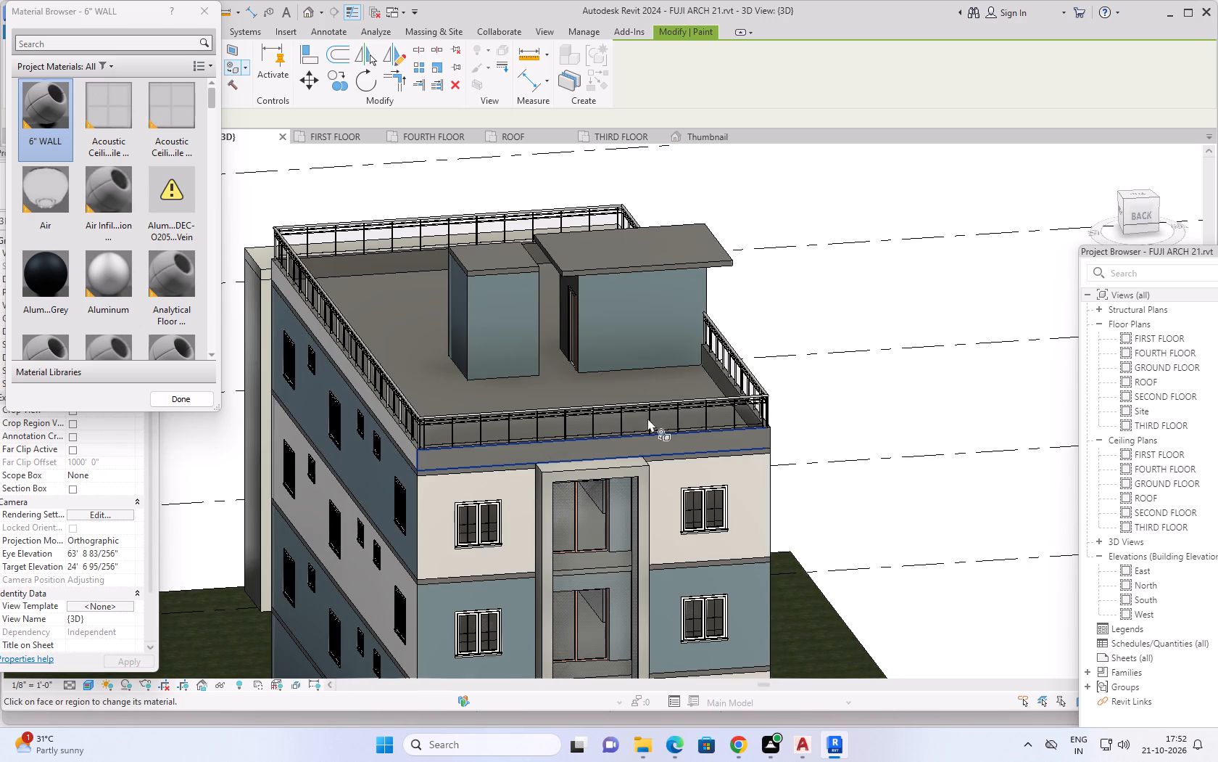
Reapply 6" WALL to the inner faces of both left-side roof parapet sections beside the stair tower.
middle_click_drag(529, 384, 581, 403, "shift")
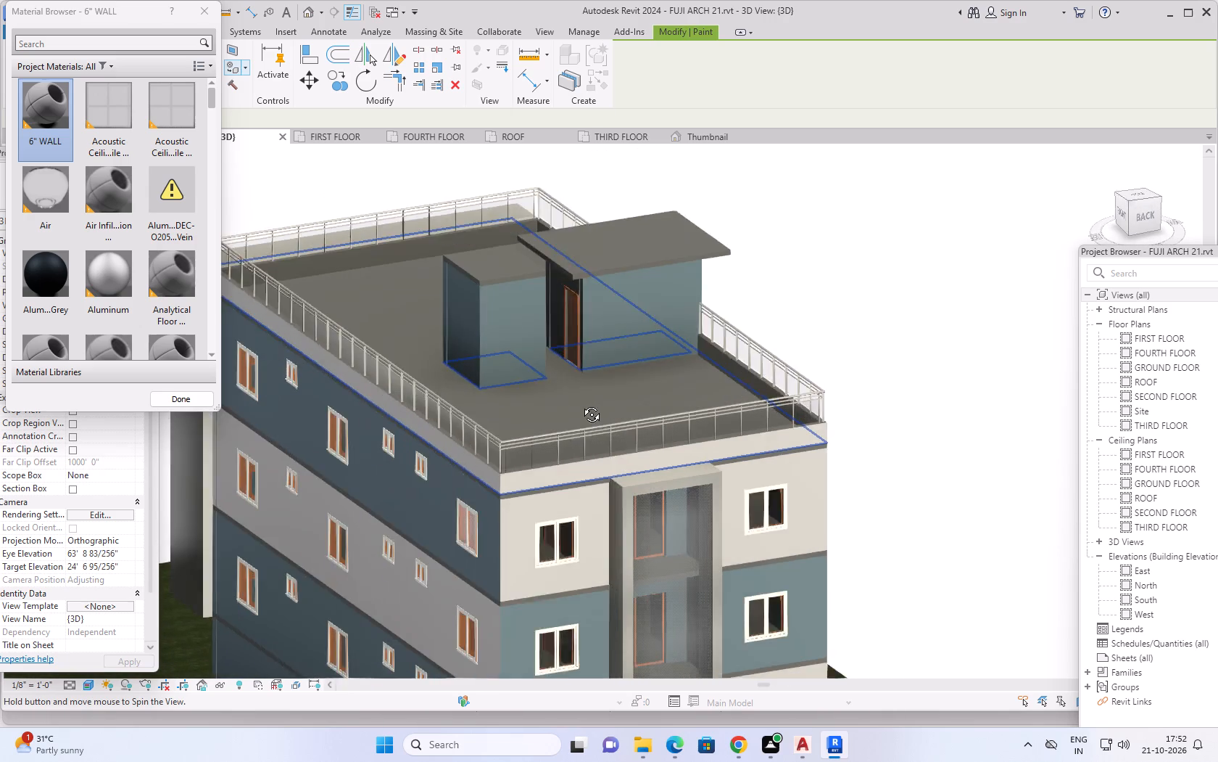
middle_click_drag(581, 403, 716, 394, "shift")
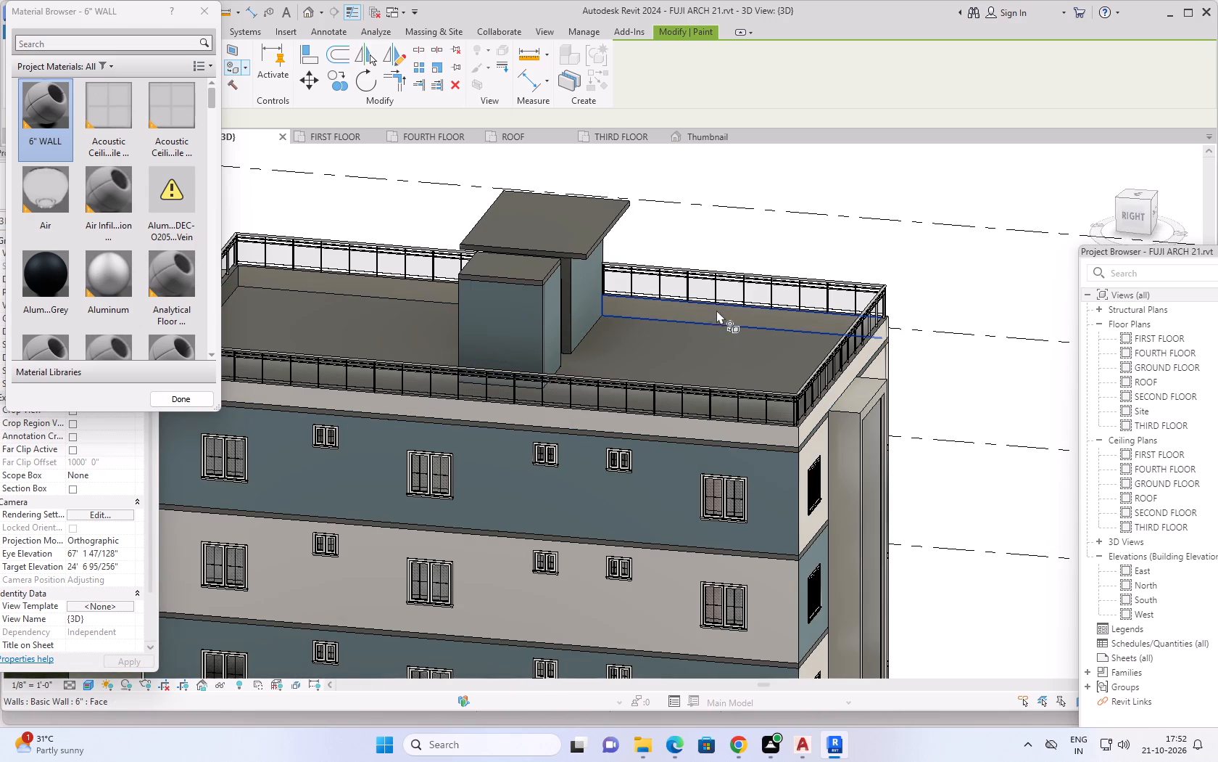
left_click(715, 313)
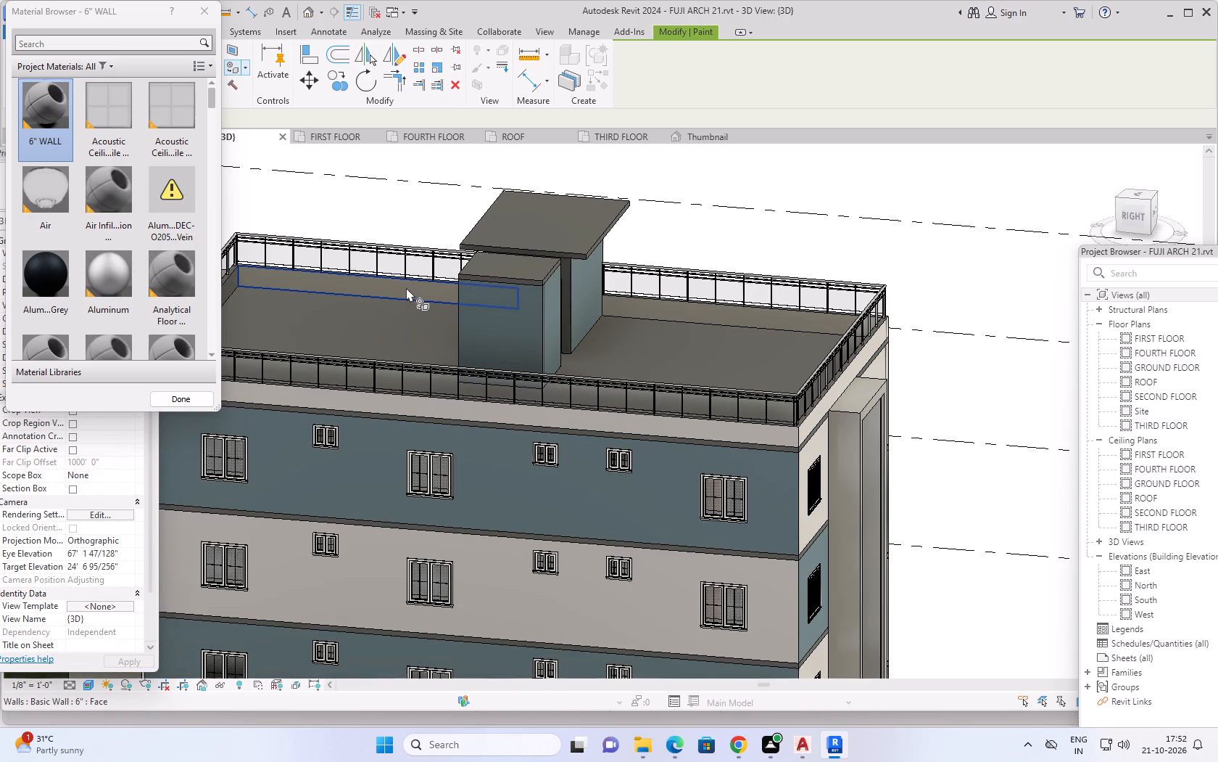
left_click(405, 287)
Paint the inner faces of the right-side and front roof parapets with the 6" WALL material.
middle_click_drag(672, 345, 423, 422, "shift")
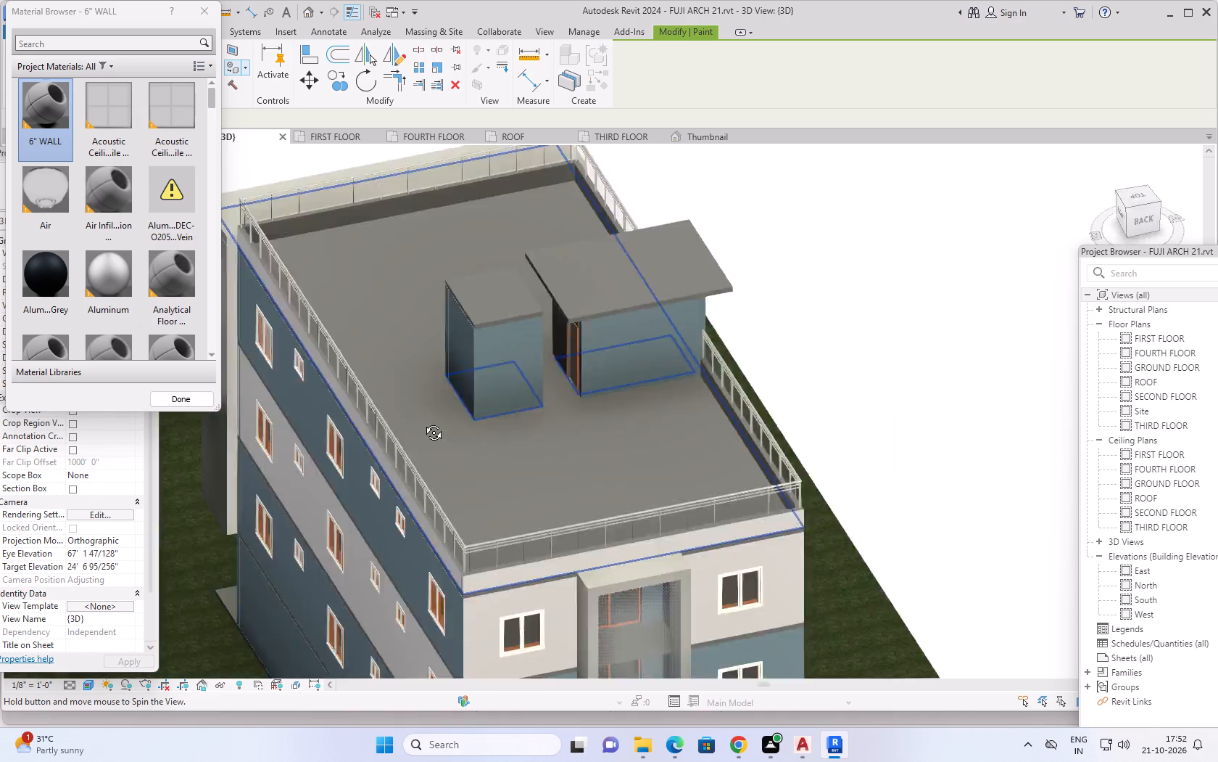
middle_click_drag(423, 422, 341, 336, "shift")
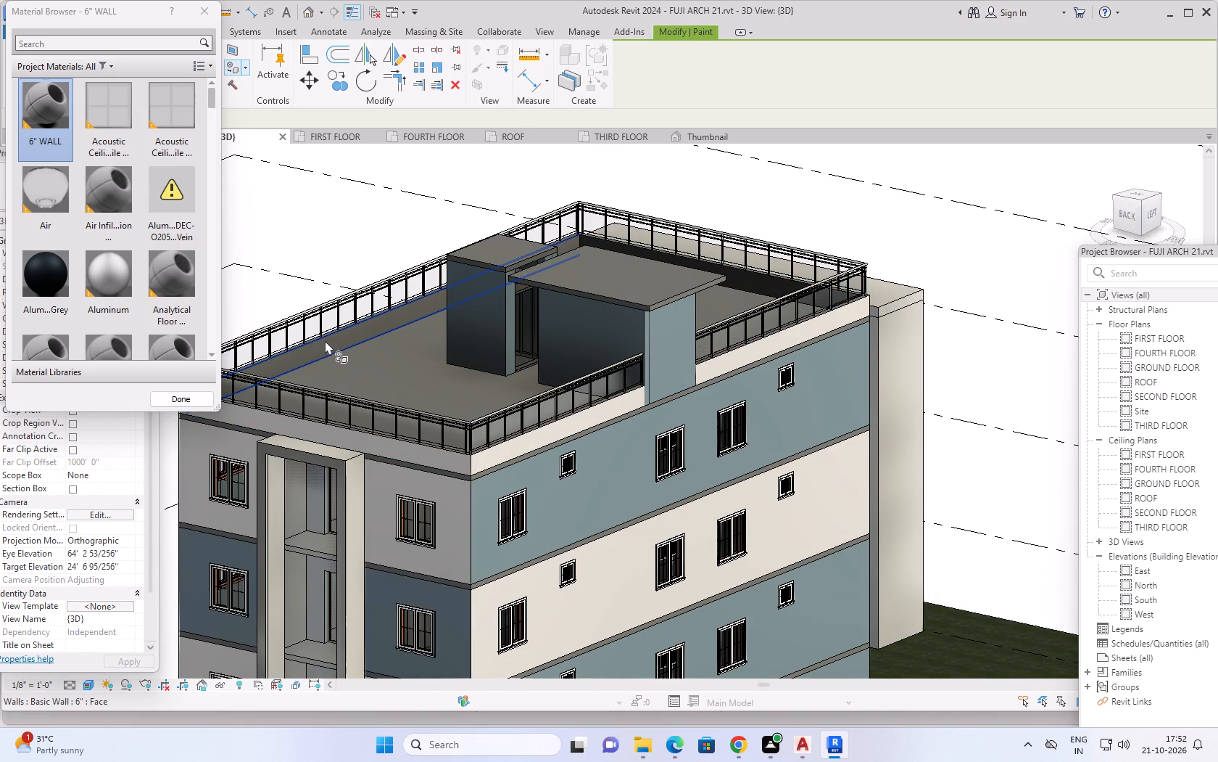
left_click(312, 347)
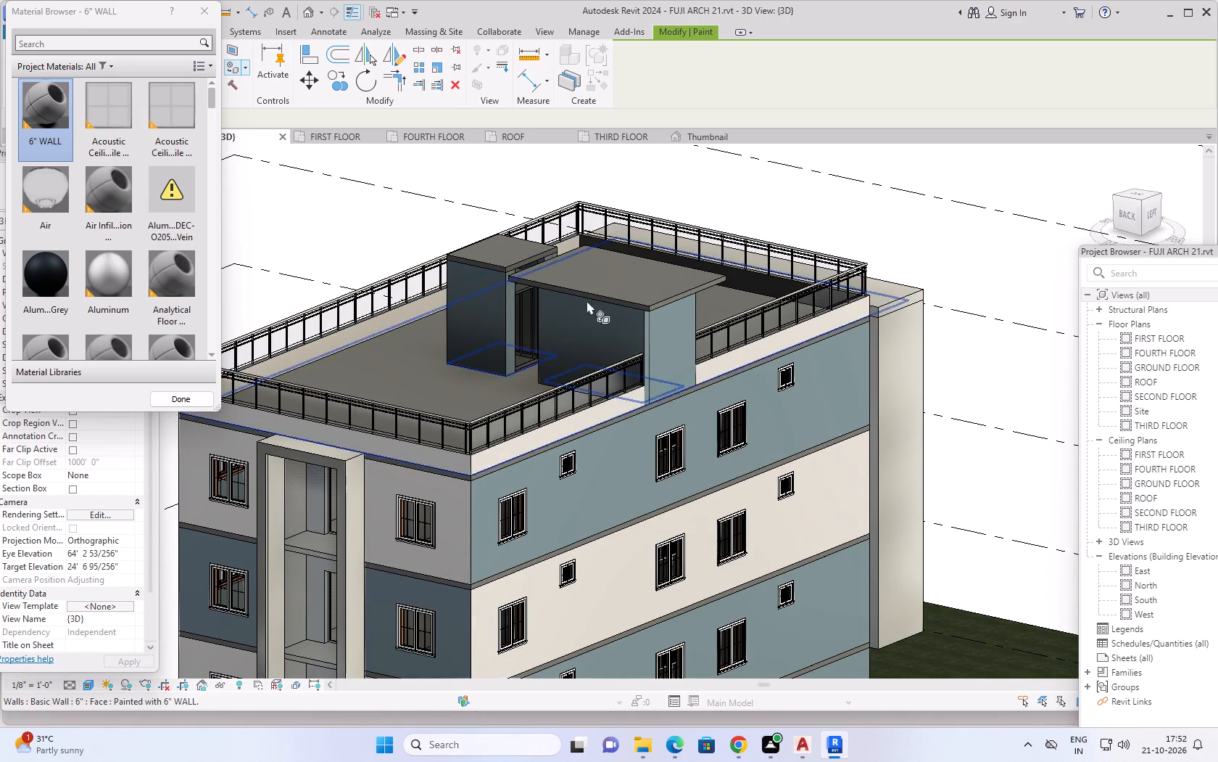
left_click(761, 278)
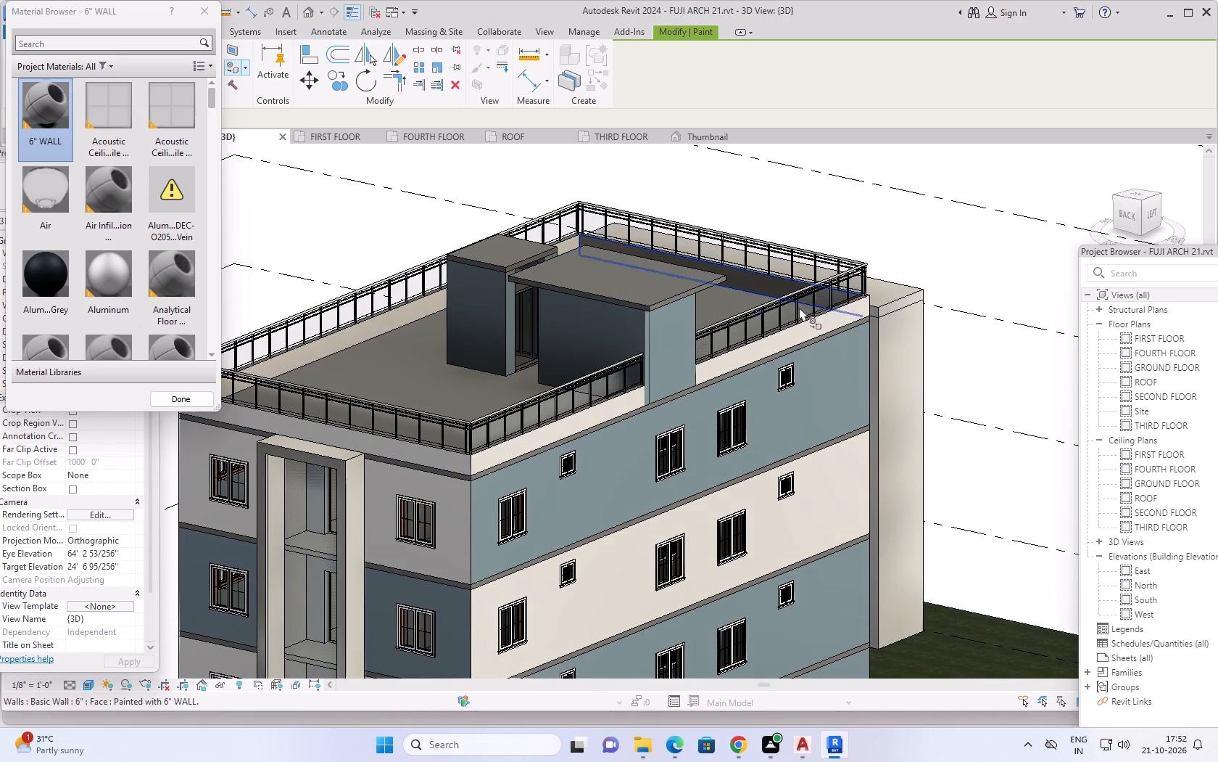
middle_click_drag(858, 290, 823, 263, "shift")
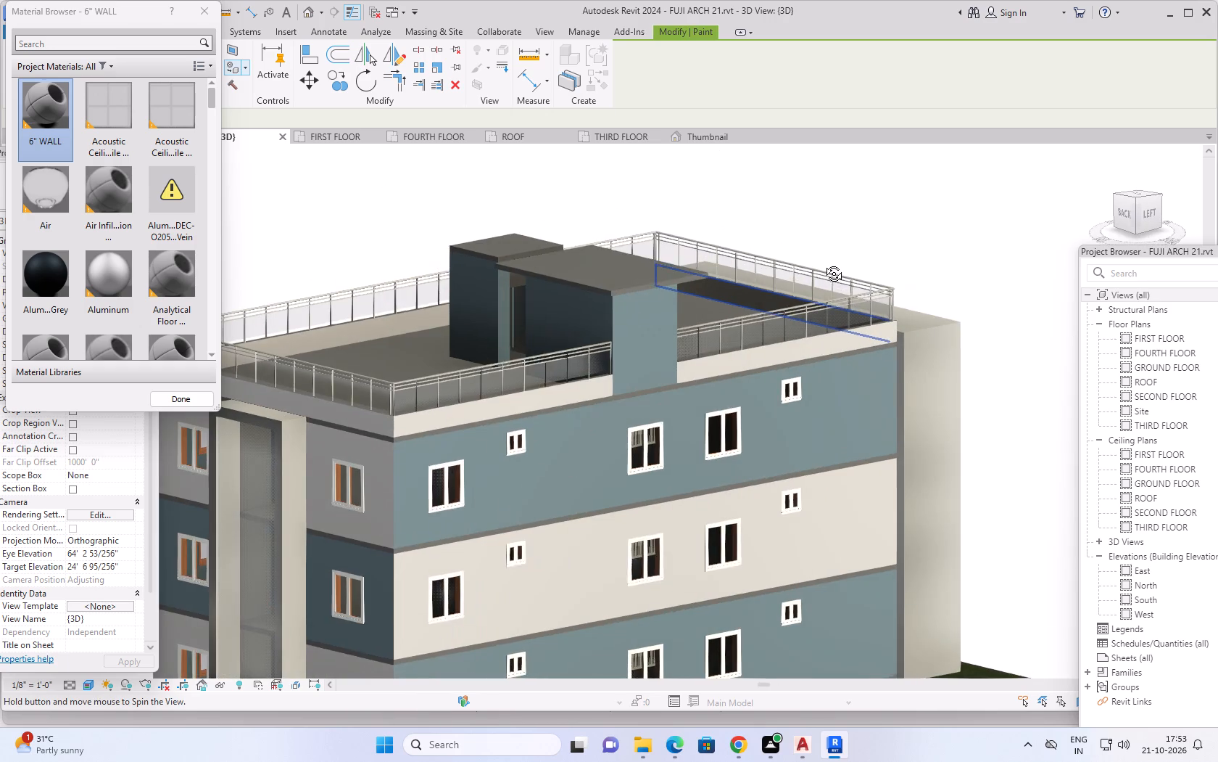
middle_click_drag(823, 263, 842, 295, "shift")
scroll(800, 298, "up", 10)
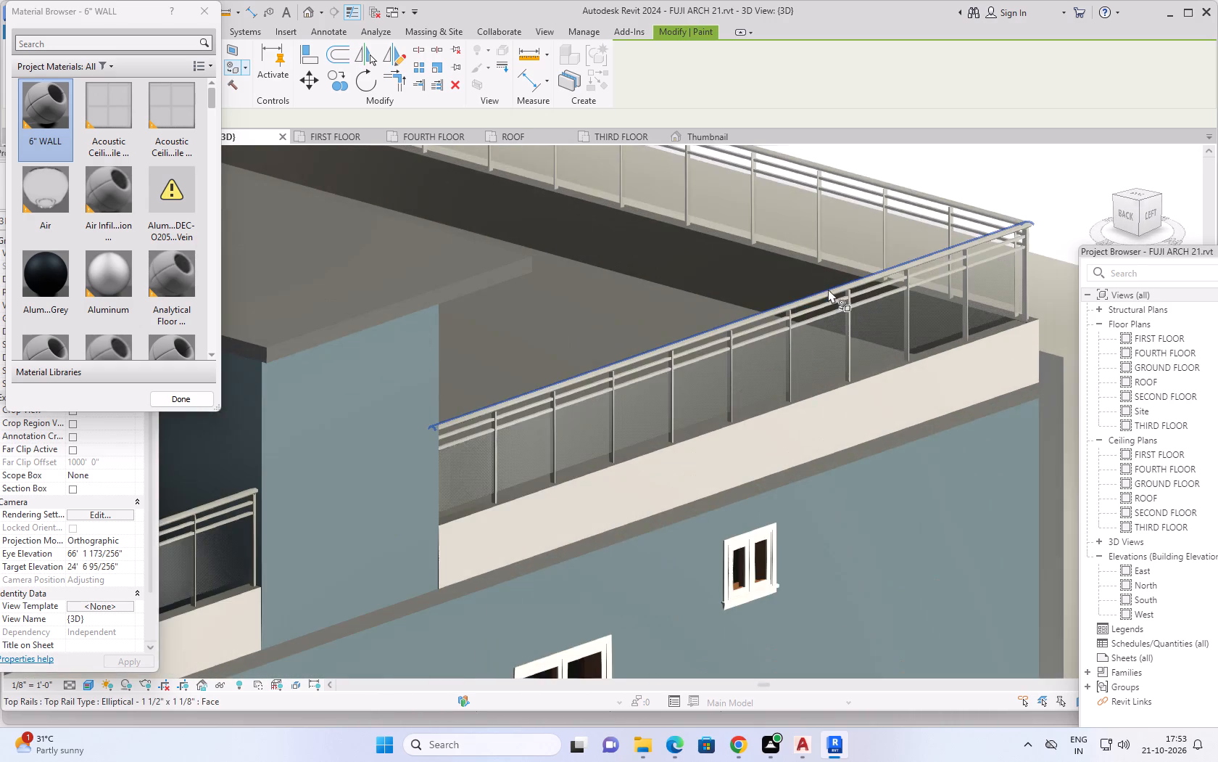
left_click(711, 256)
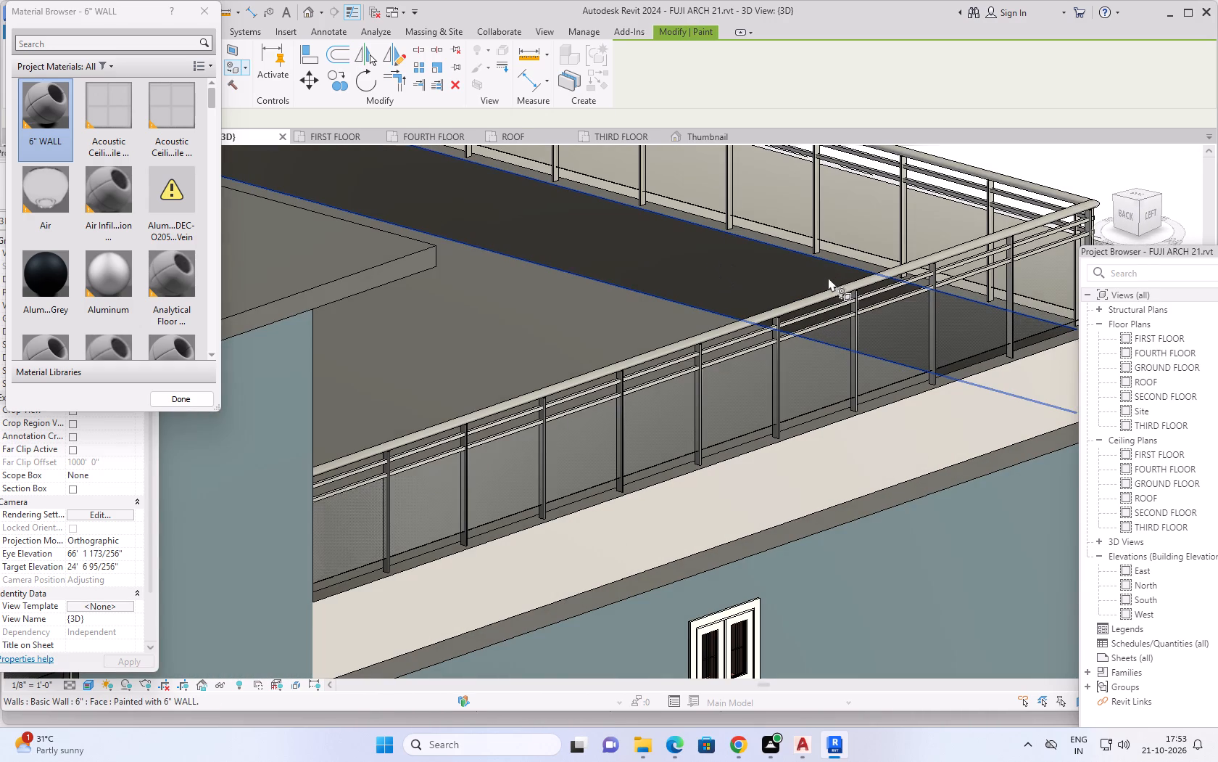
Reapply 6" WALL to the front roof parapet's inner face and paint the rear parapet's inner face with it.
left_click(42, 114)
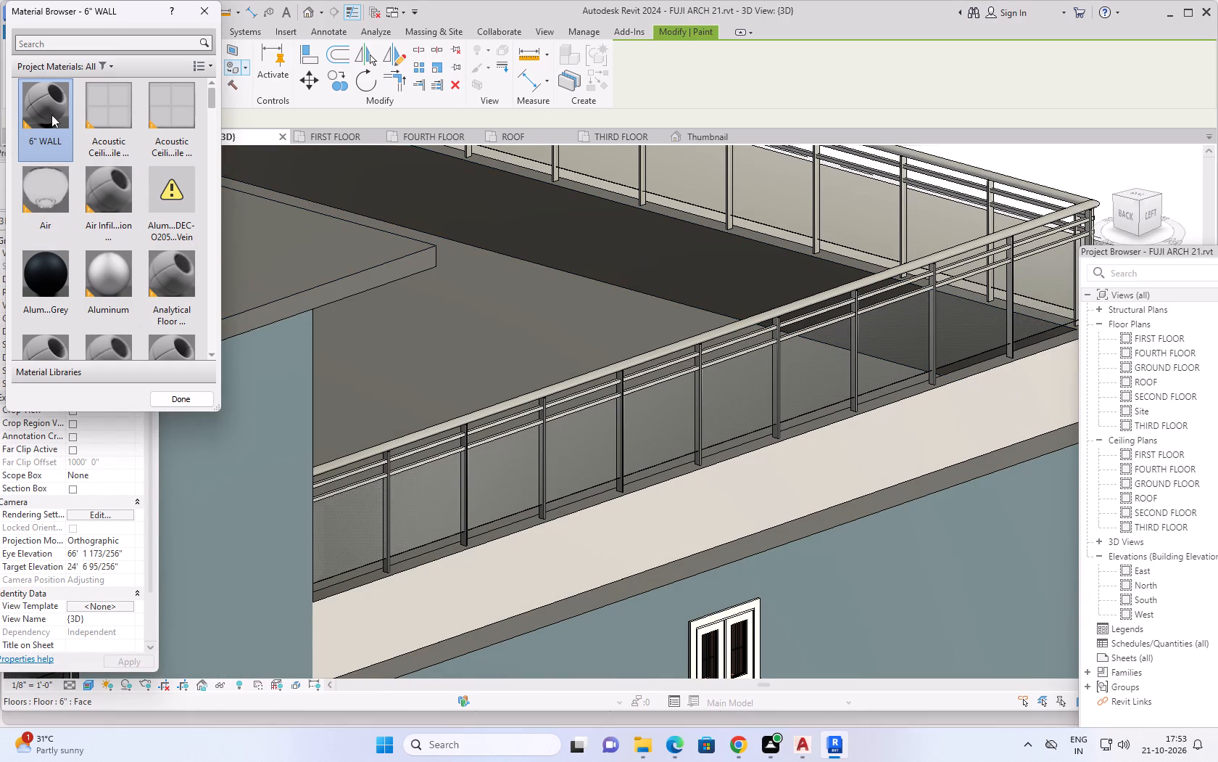
left_click(637, 257)
scroll(700, 271, "down", 5)
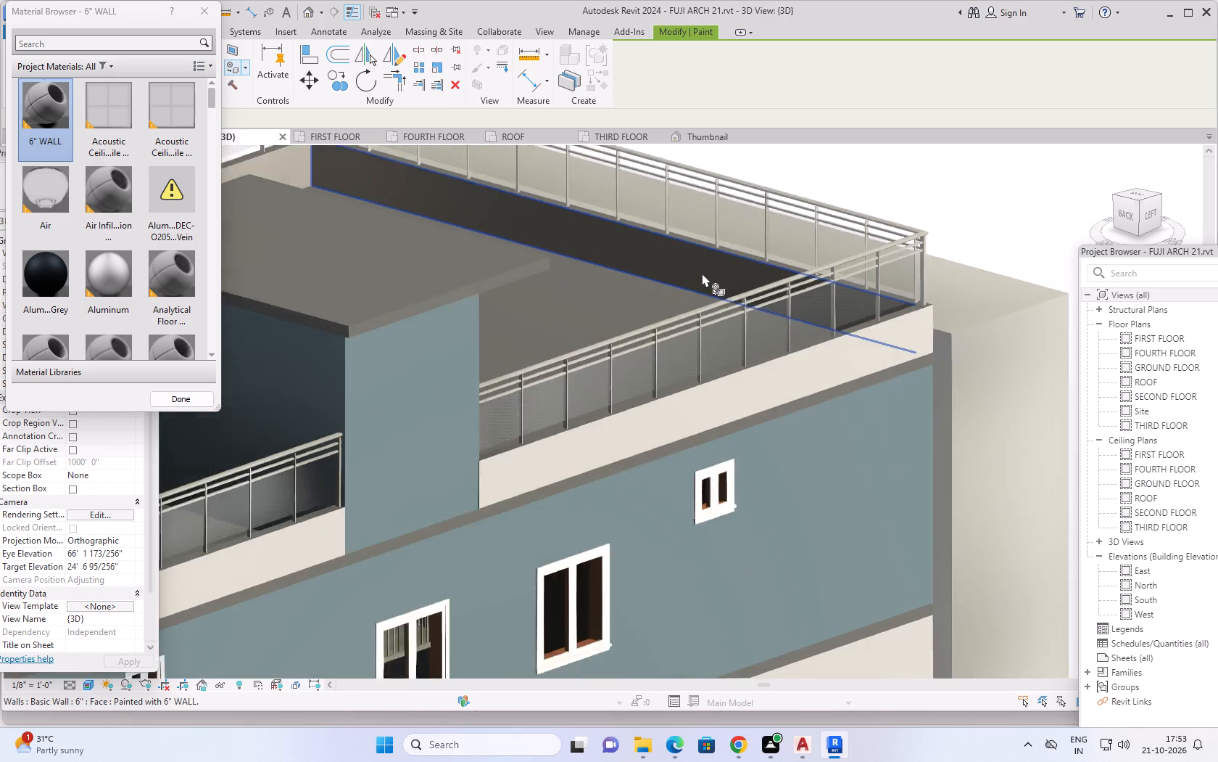
scroll(702, 273, "down", 4)
middle_click_drag(819, 222, 568, 420, "shift")
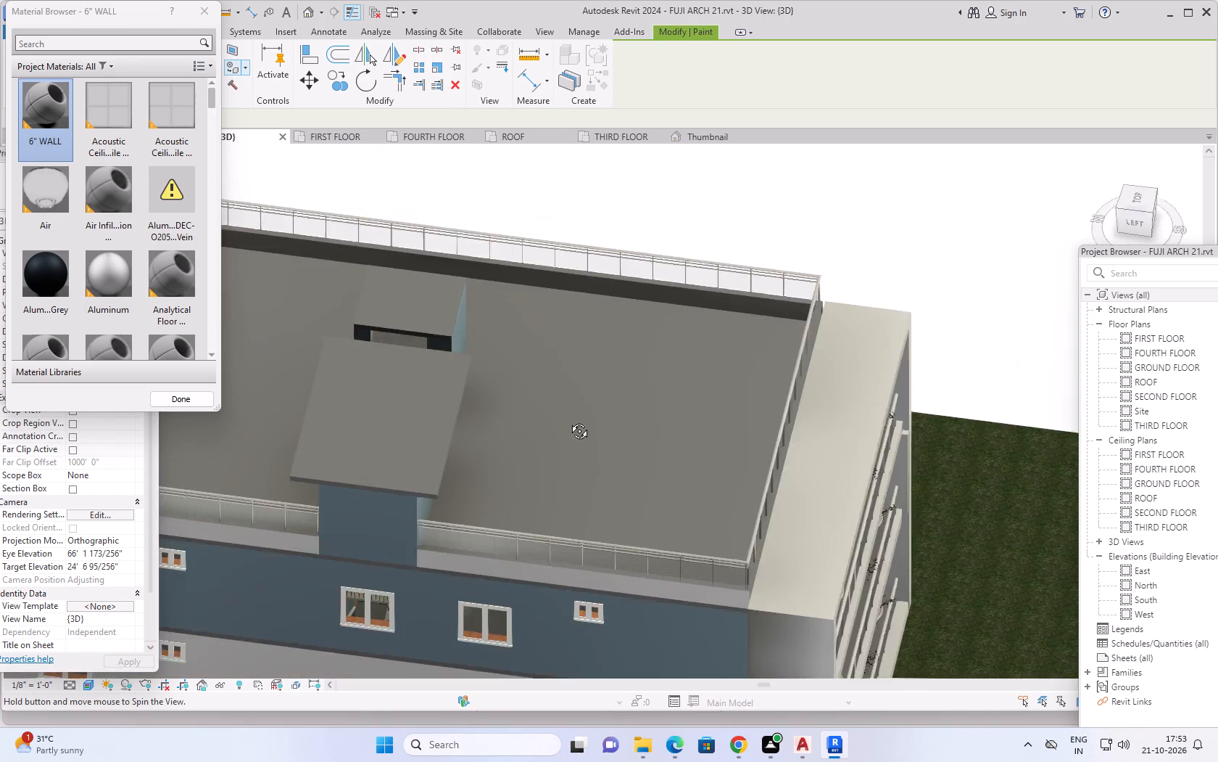
middle_click_drag(568, 420, 431, 272, "shift")
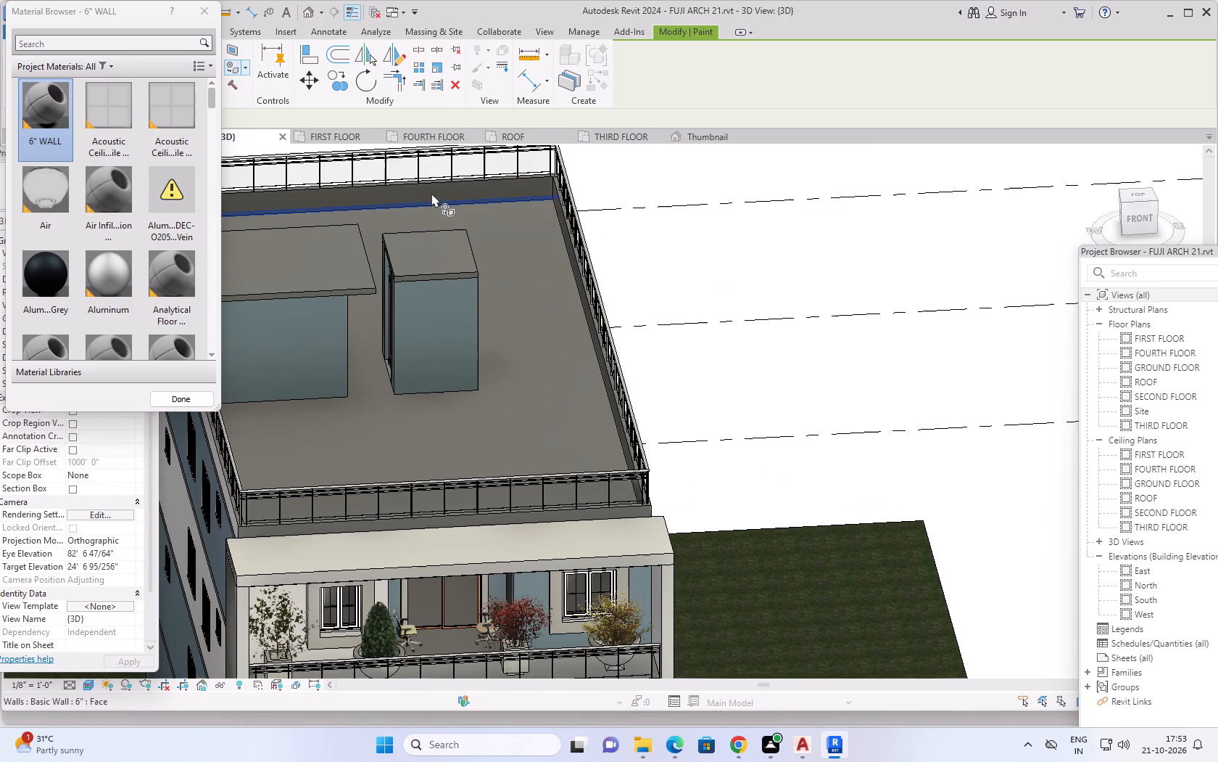
left_click(434, 196)
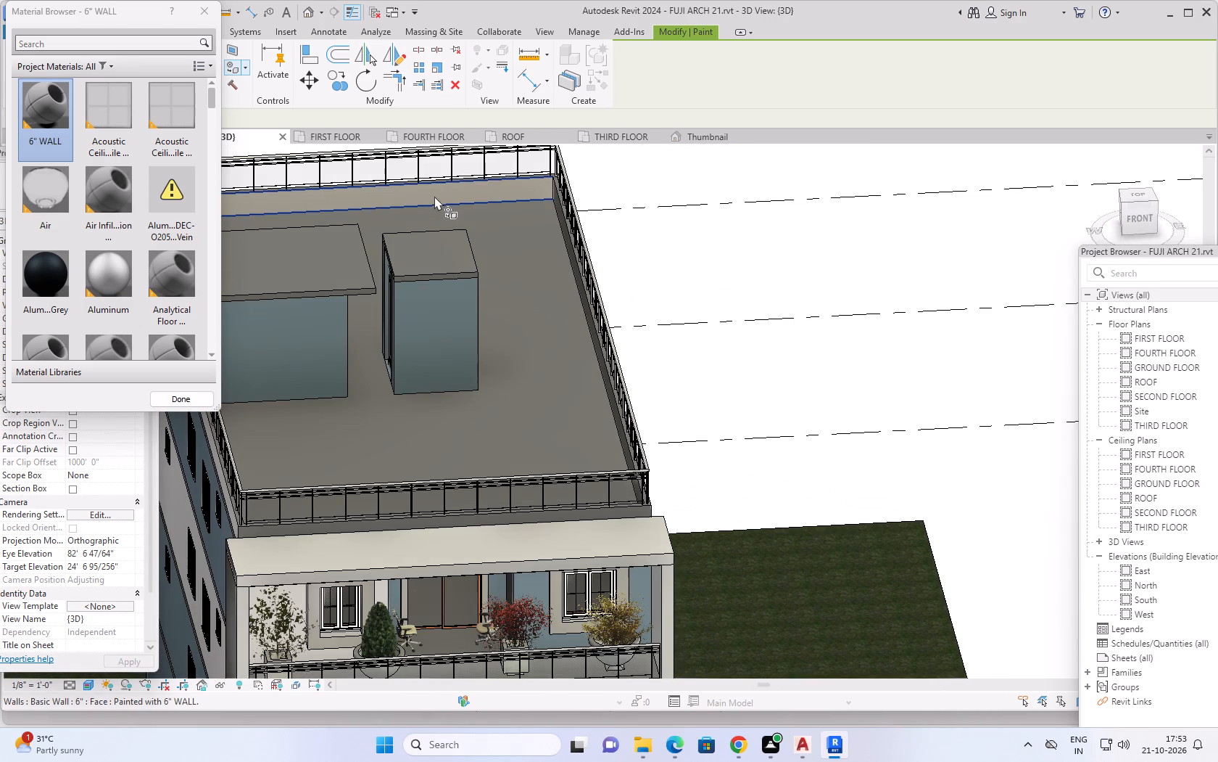
Reapply the 6" WALL material to the inner face of the right-side roof parapet.
scroll(487, 234, "down", 1)
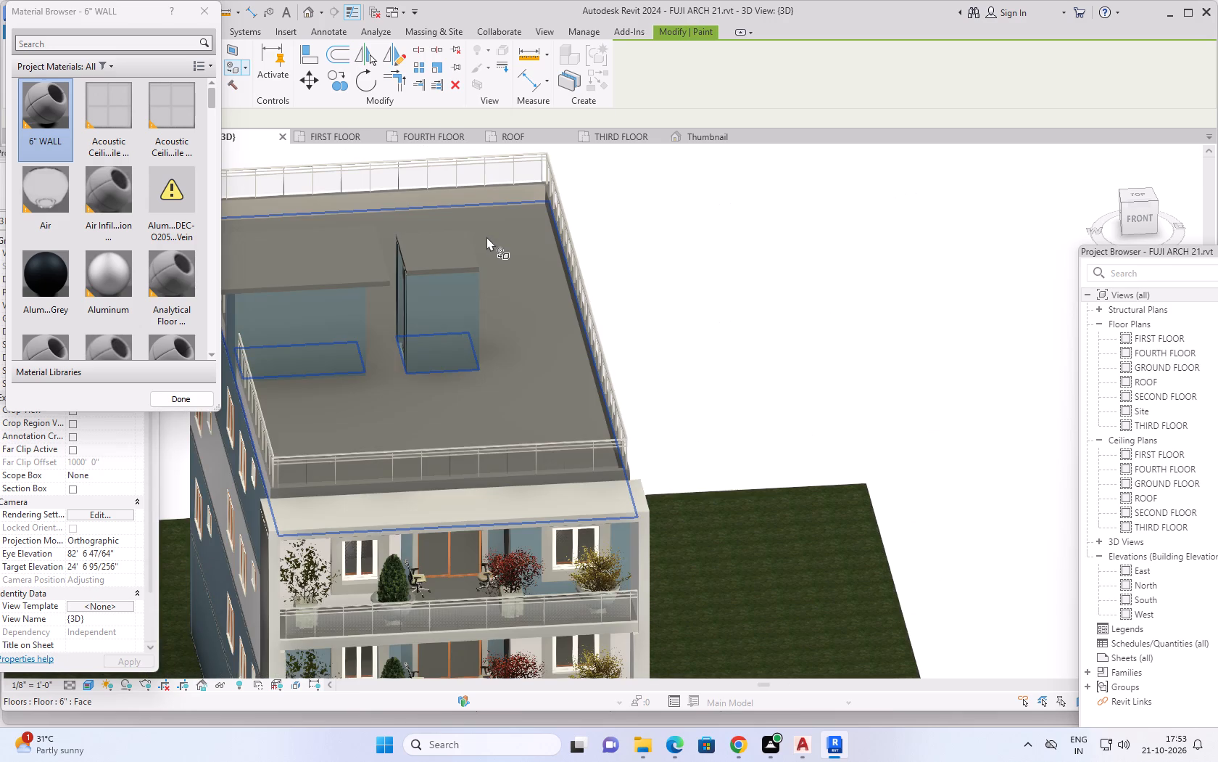
scroll(482, 237, "down", 1)
middle_click_drag(473, 226, 673, 226)
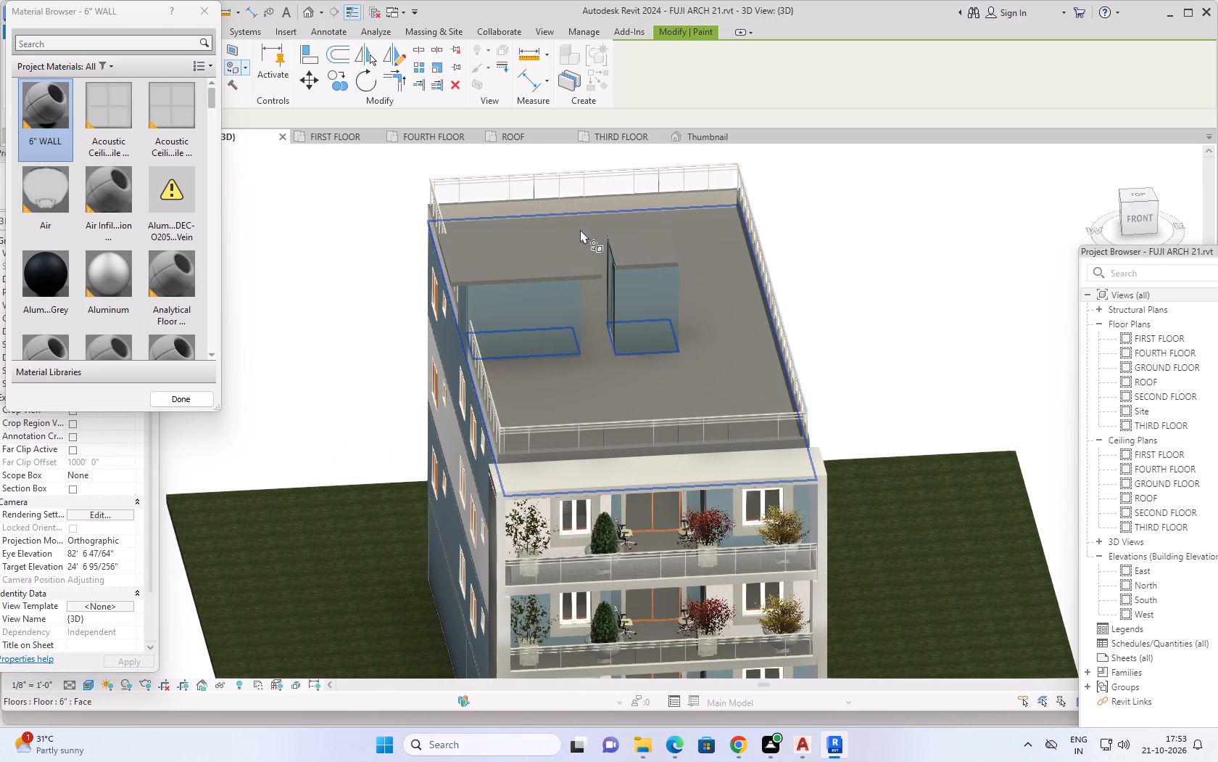
middle_click_drag(569, 237, 499, 200, "shift")
middle_click_drag(565, 358, 772, 337, "shift")
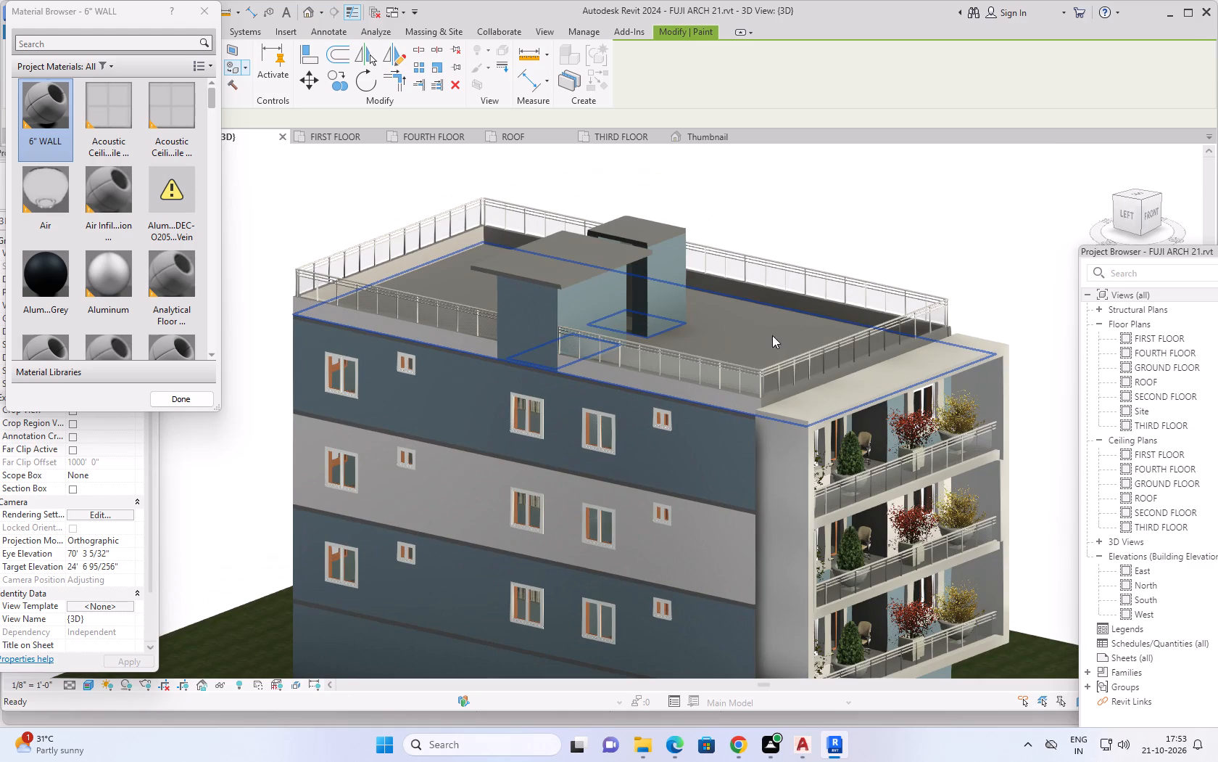
scroll(774, 305, "up", 8)
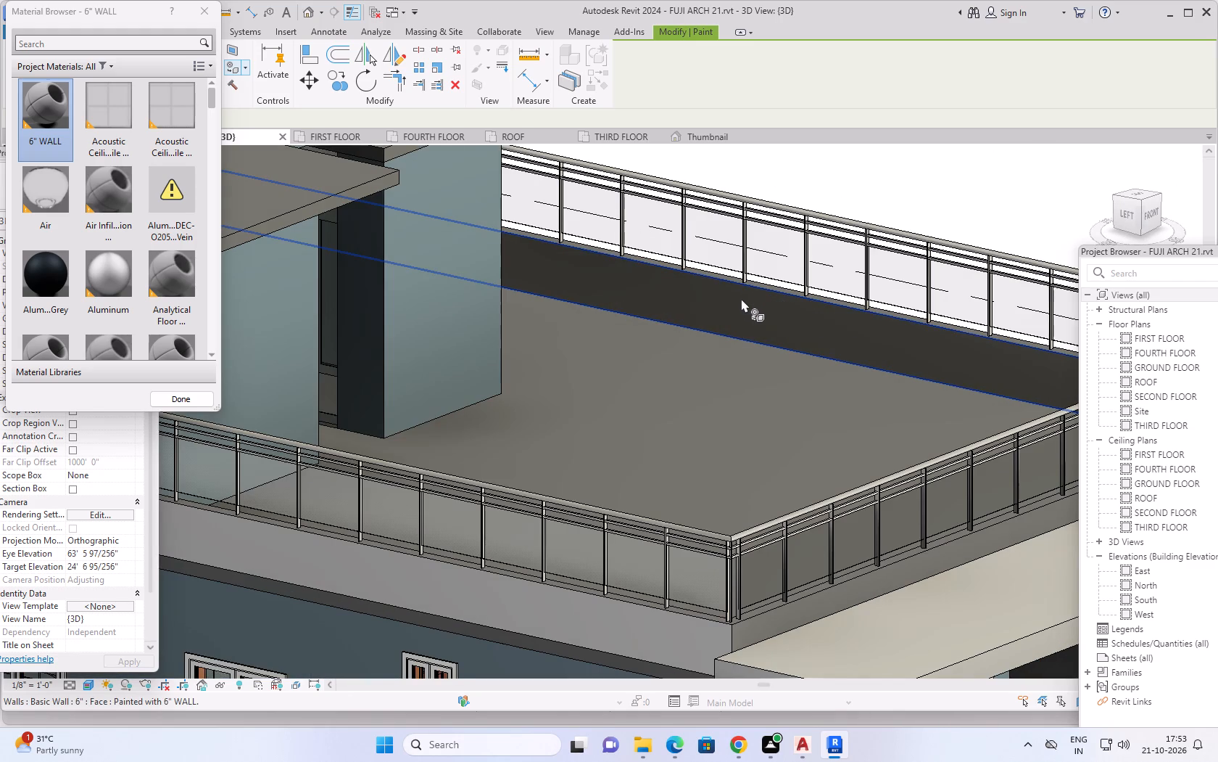
left_click(738, 303)
Examine the painted exterior walls and roof parapets from the rear, right side and front of the building.
scroll(703, 349, "down", 2)
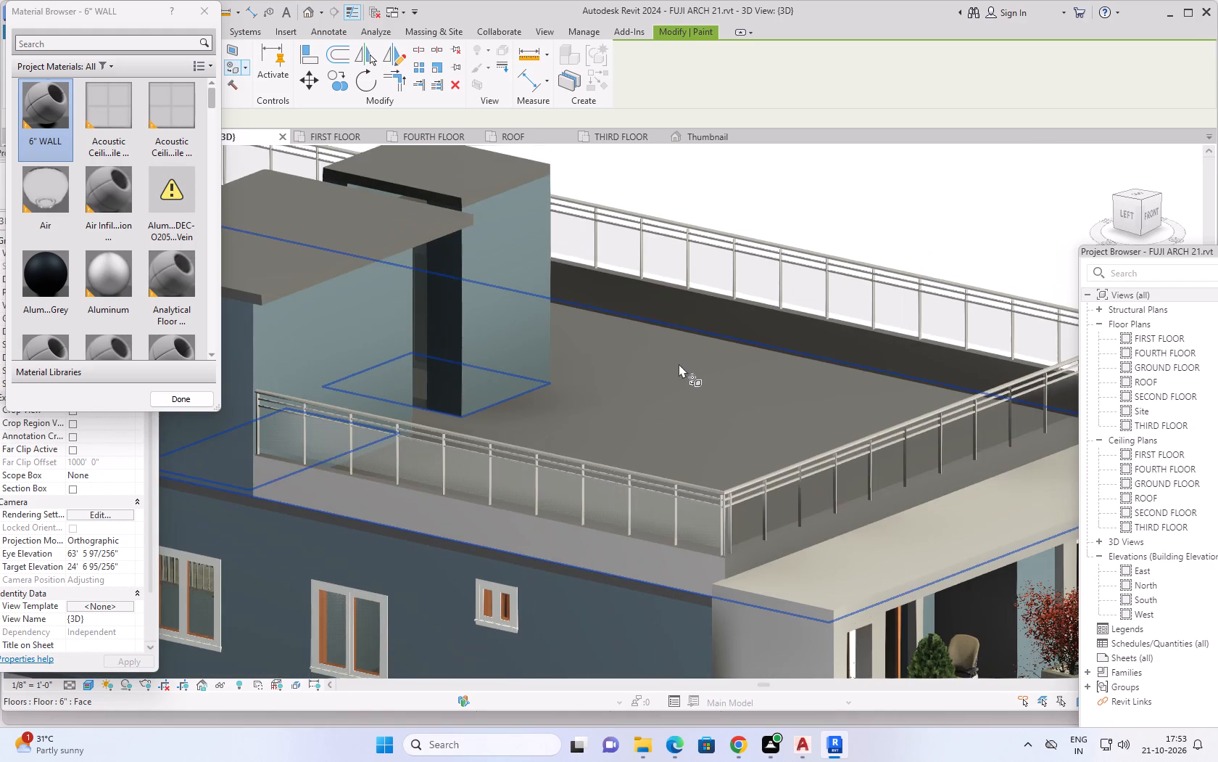
middle_click_drag(640, 369, 916, 307, "shift")
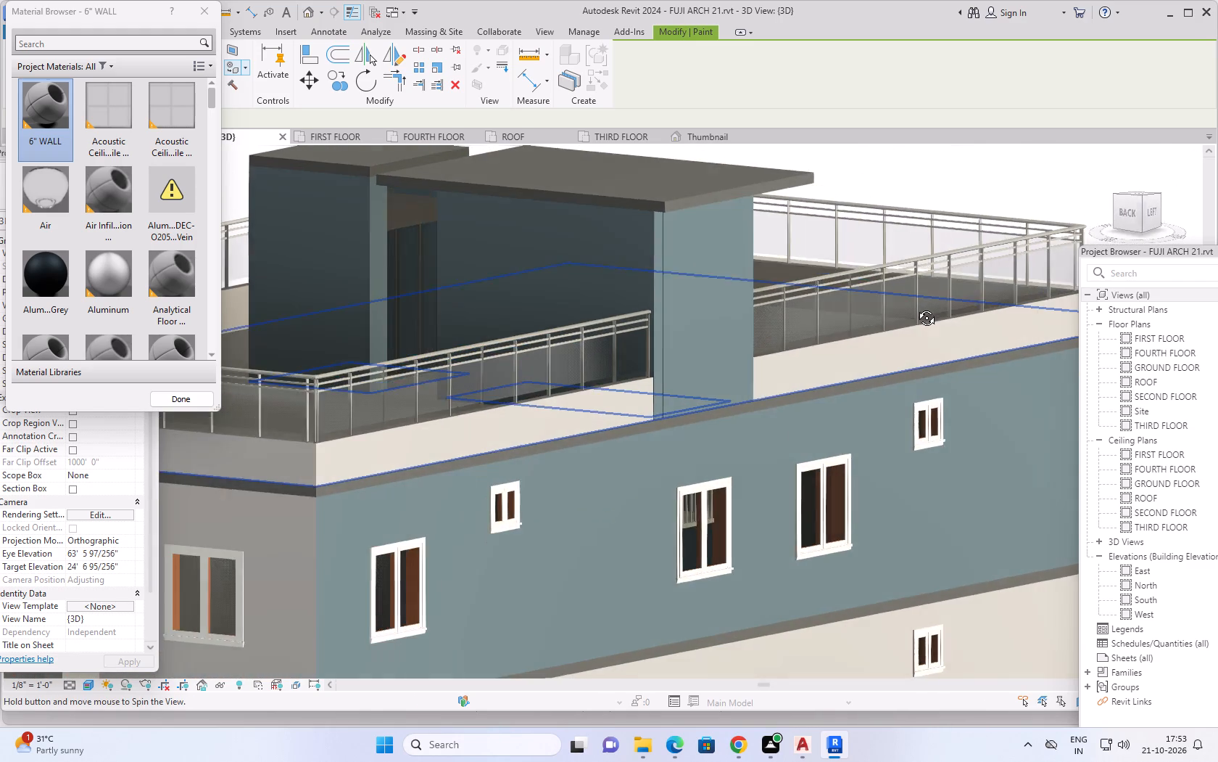
middle_click_drag(916, 307, 1009, 300, "shift")
scroll(788, 401, "down", 1)
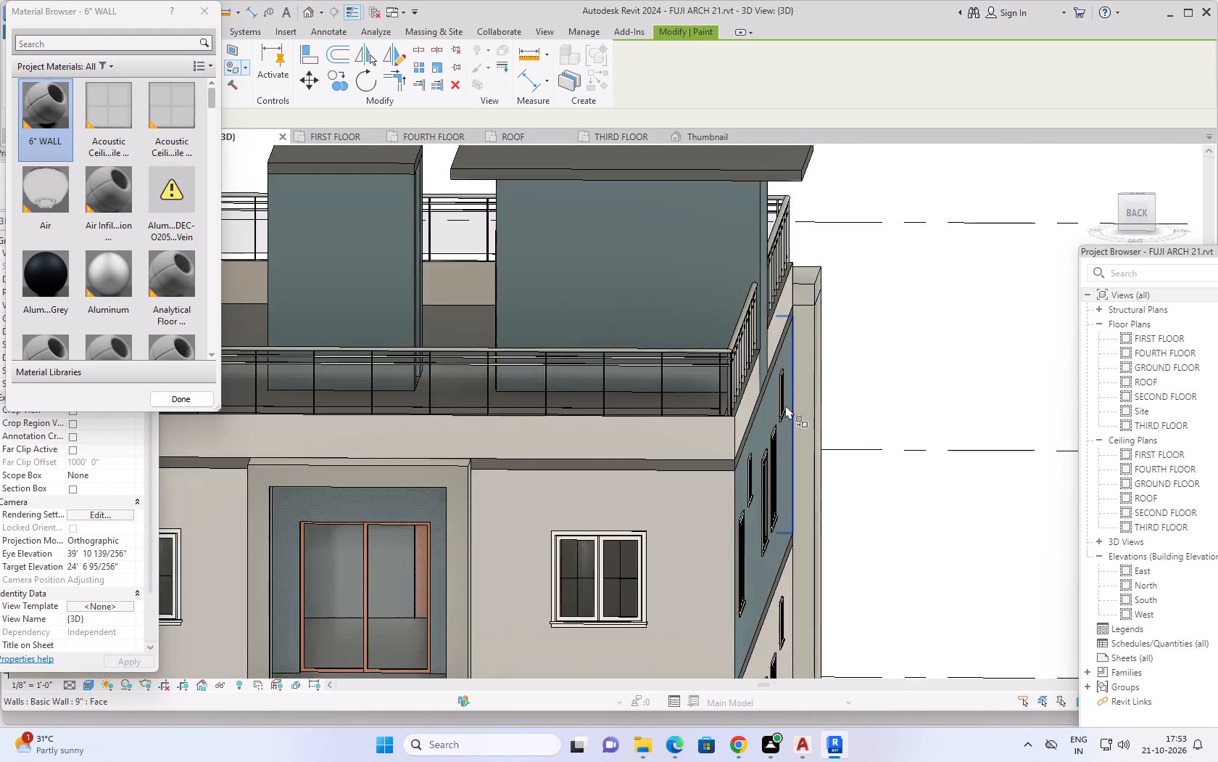
scroll(785, 405, "down", 7)
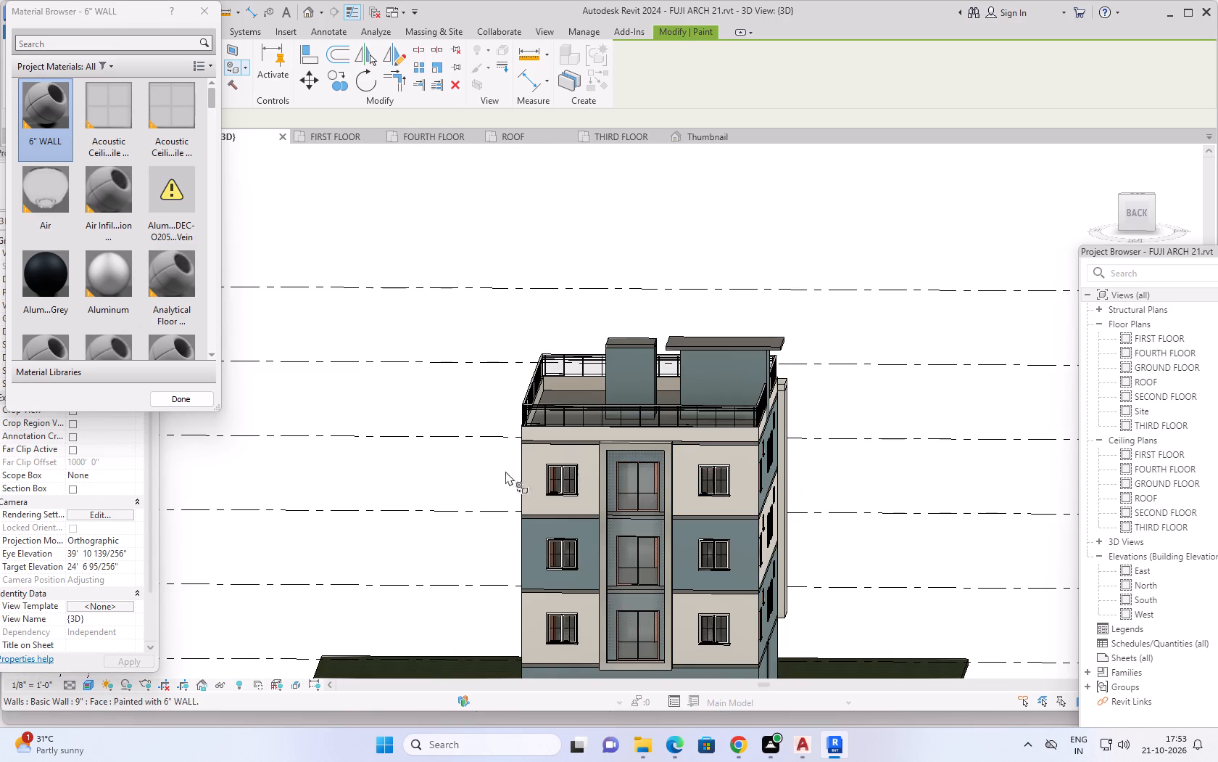
middle_click_drag(434, 454, 892, 412, "shift")
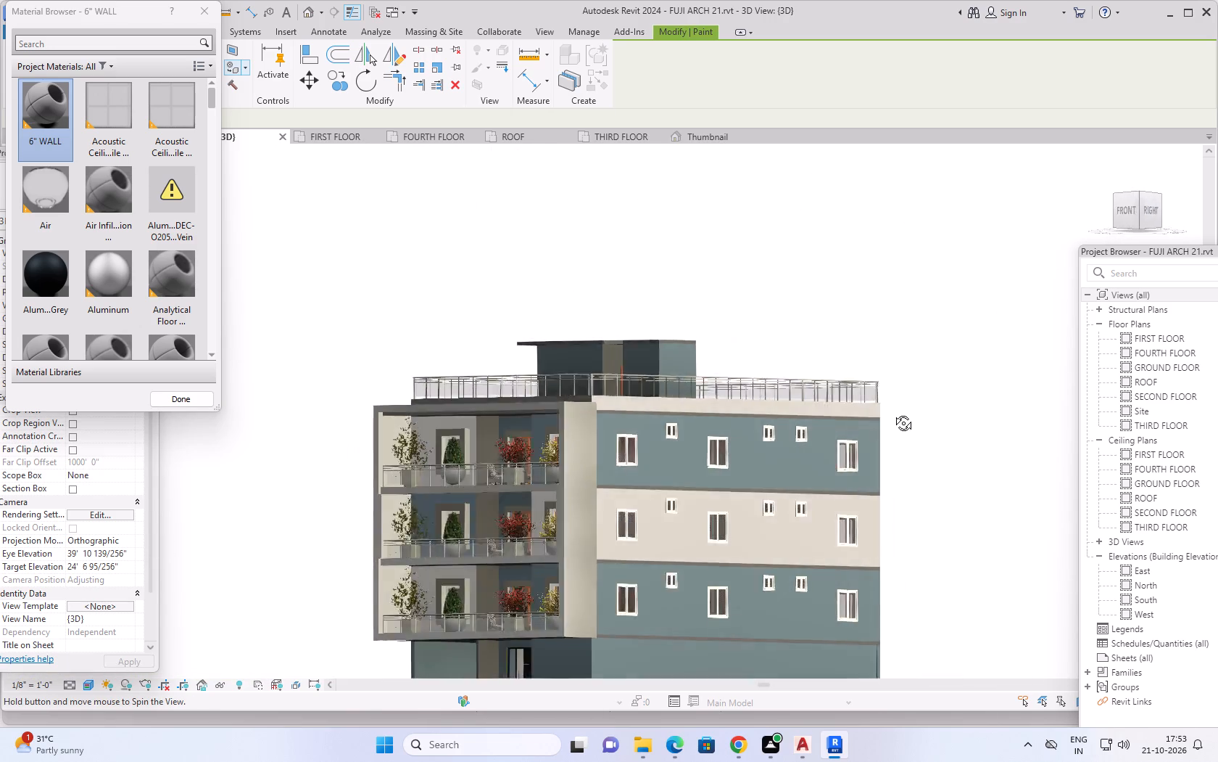
middle_click_drag(892, 412, 913, 419, "shift")
middle_click_drag(886, 422, 765, 302)
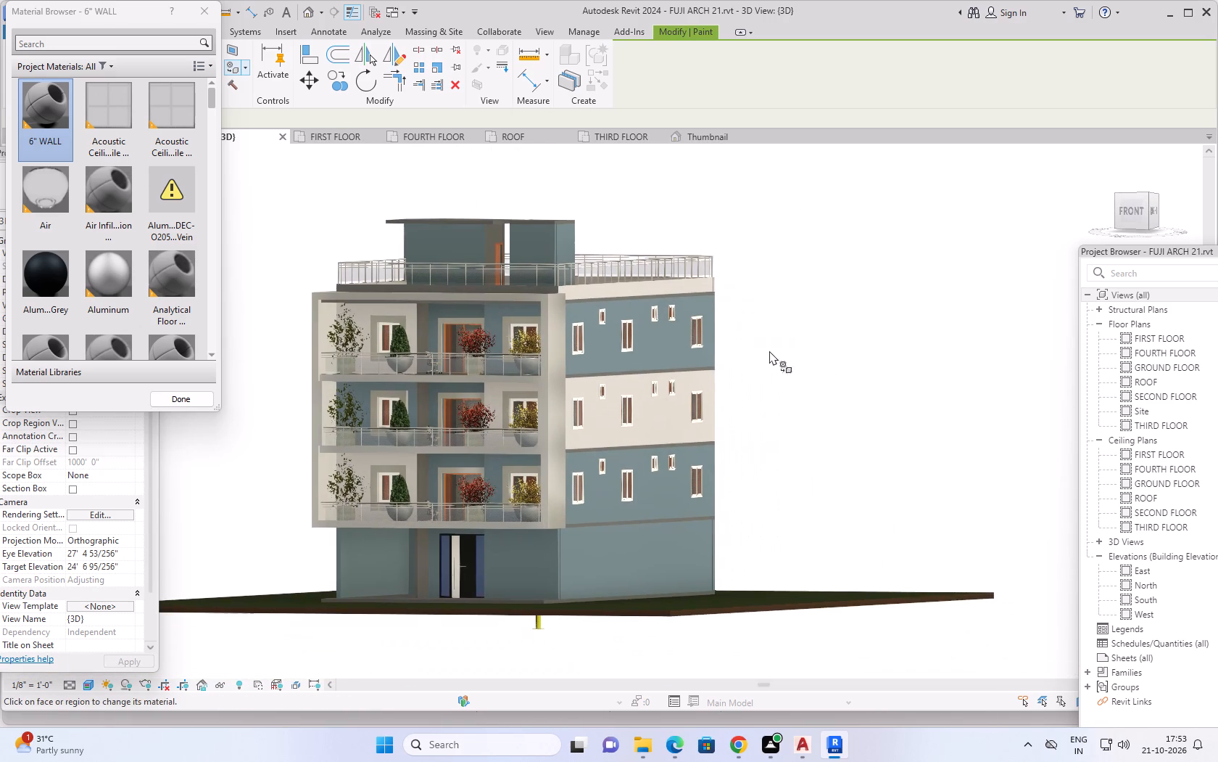
middle_click_drag(779, 363, 881, 409)
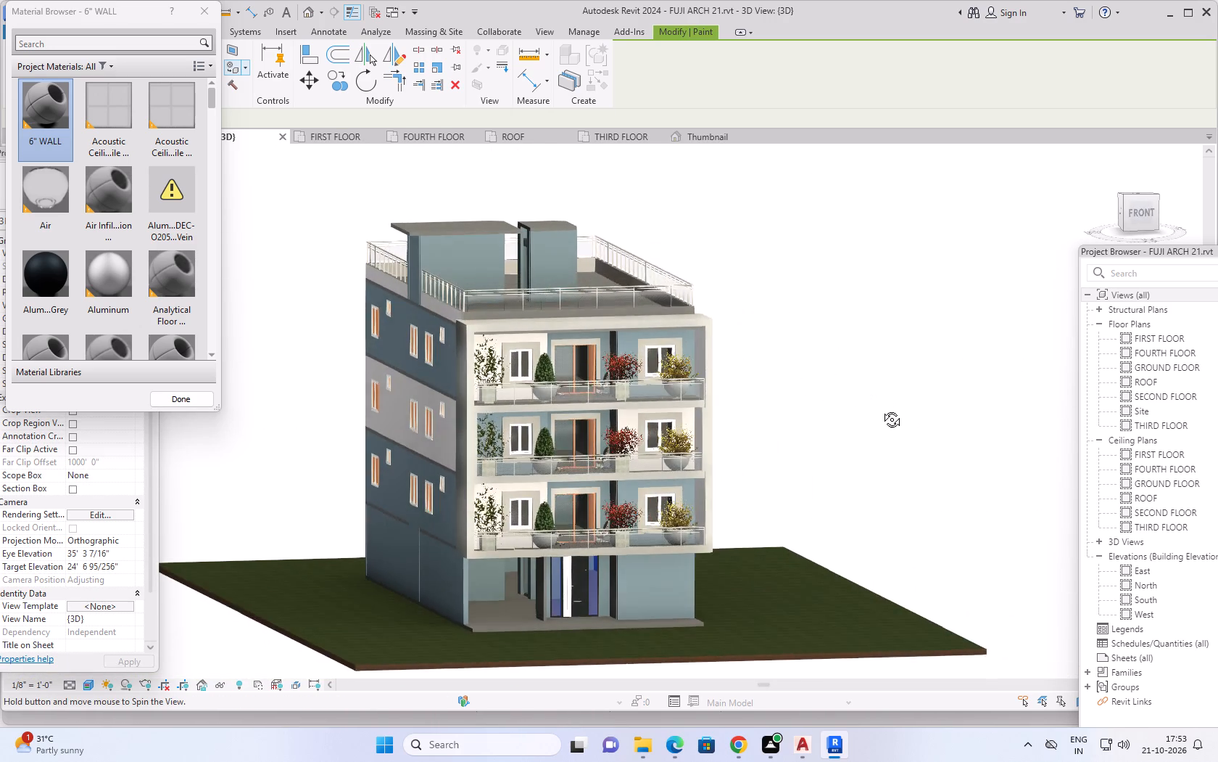
middle_click_drag(881, 409, 923, 425)
Paint the ground-floor exterior walls on the left side, beside the front entrance and on the right side with 6" WALL.
scroll(837, 425, "up", 1)
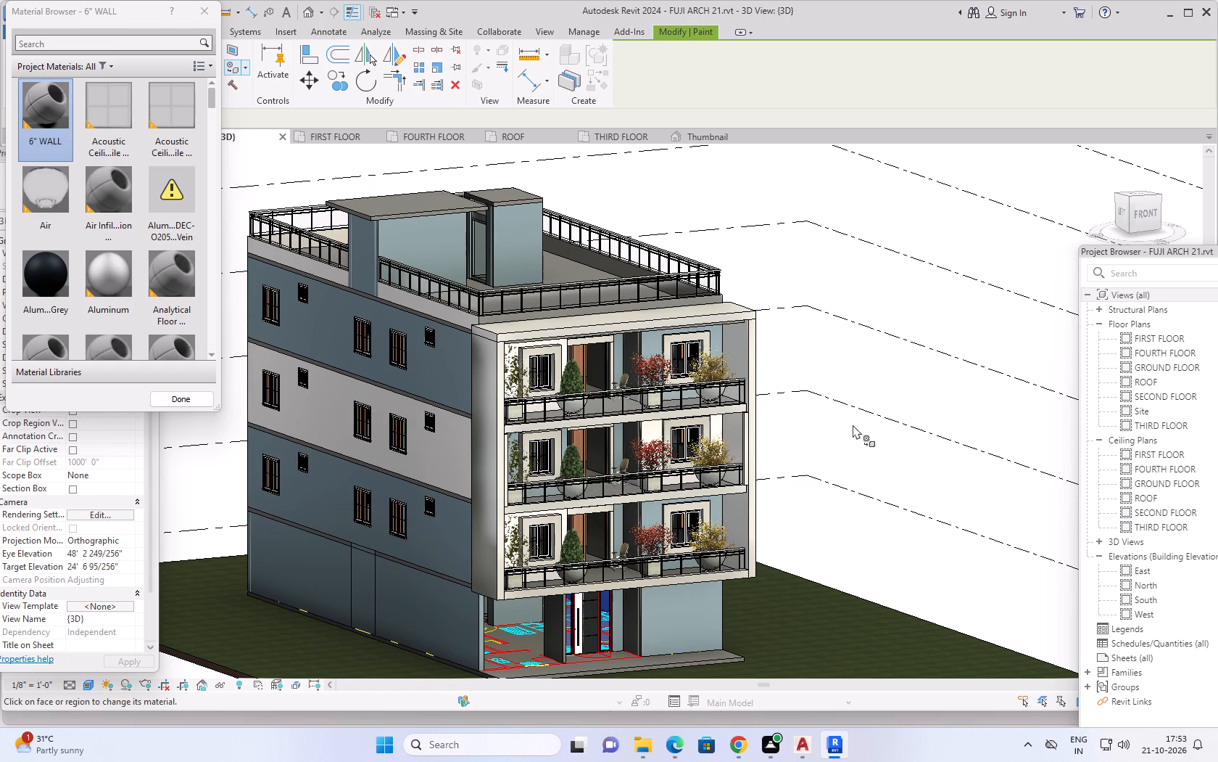
left_click(420, 613)
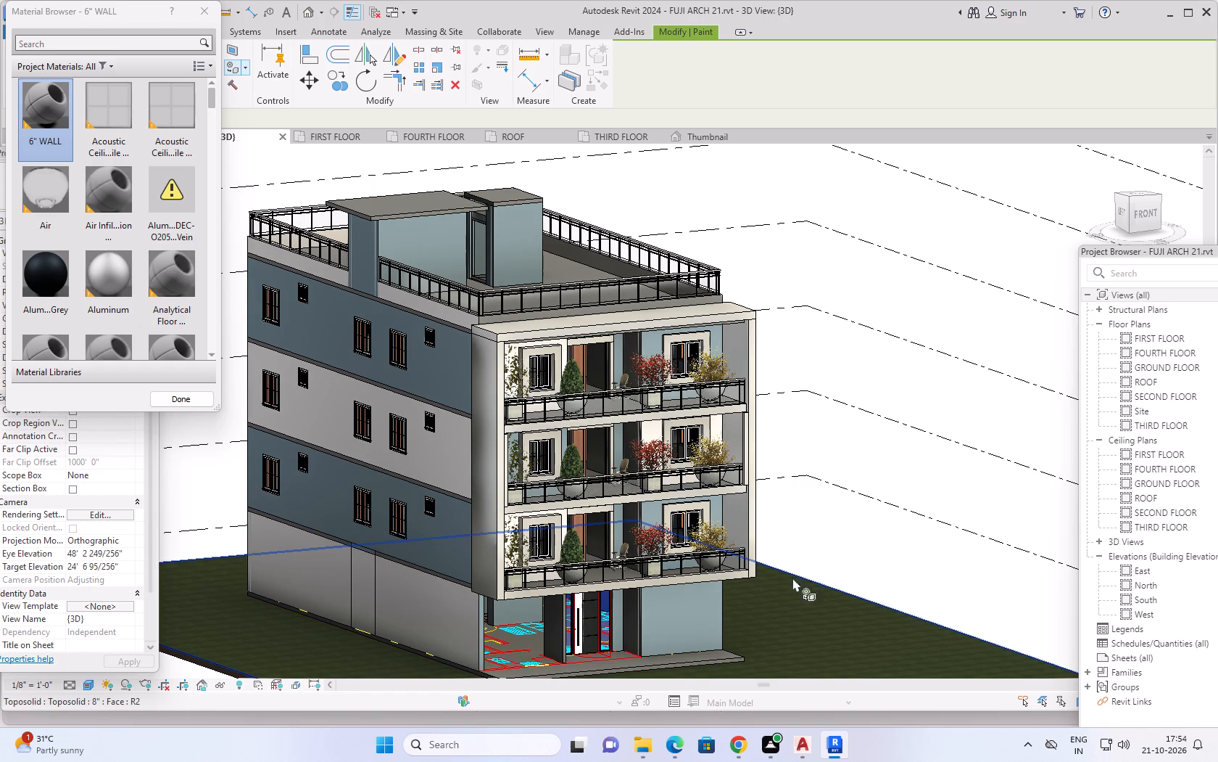
left_click(695, 620)
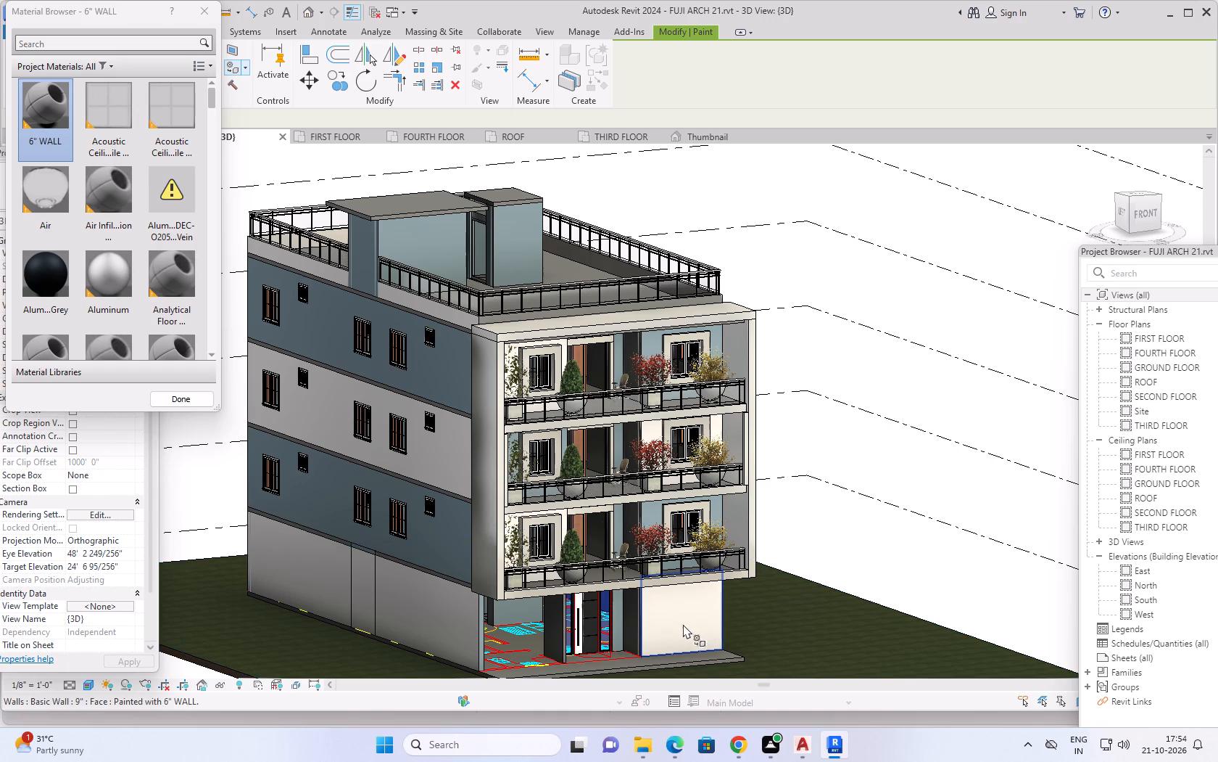
middle_click_drag(797, 589, 619, 606, "shift")
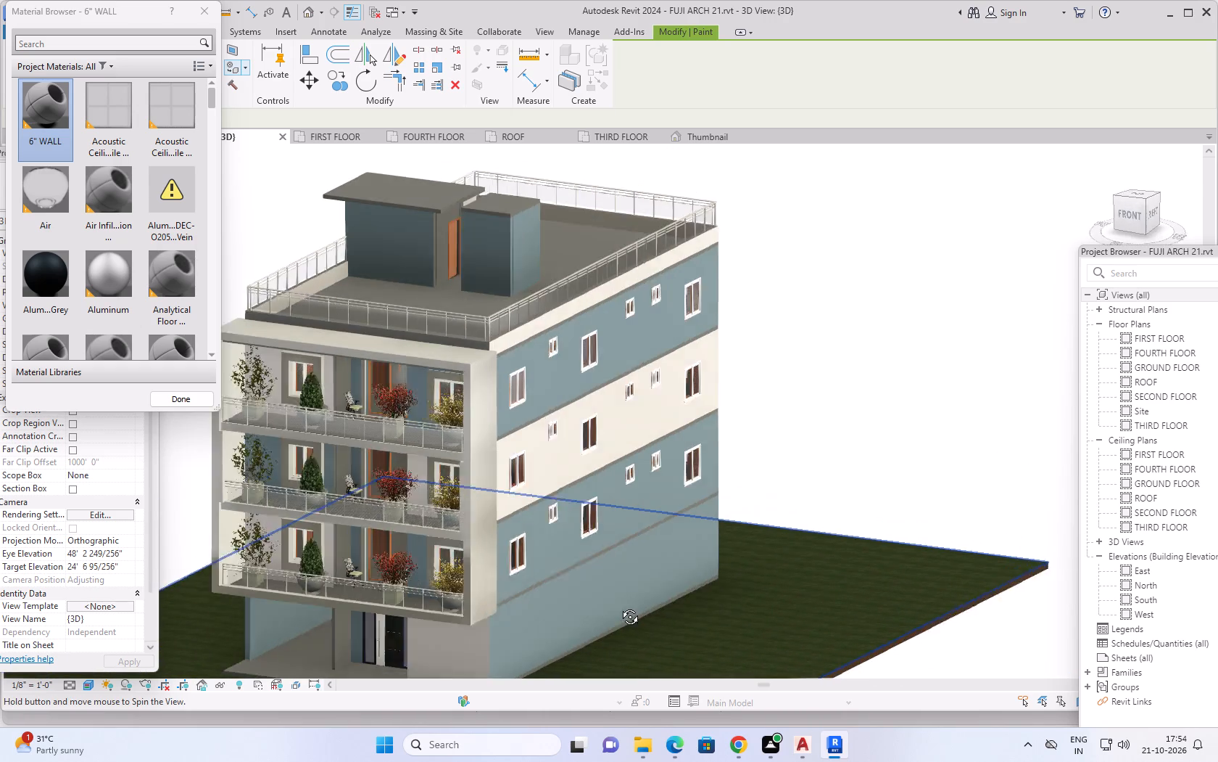
middle_click_drag(619, 606, 614, 594, "shift")
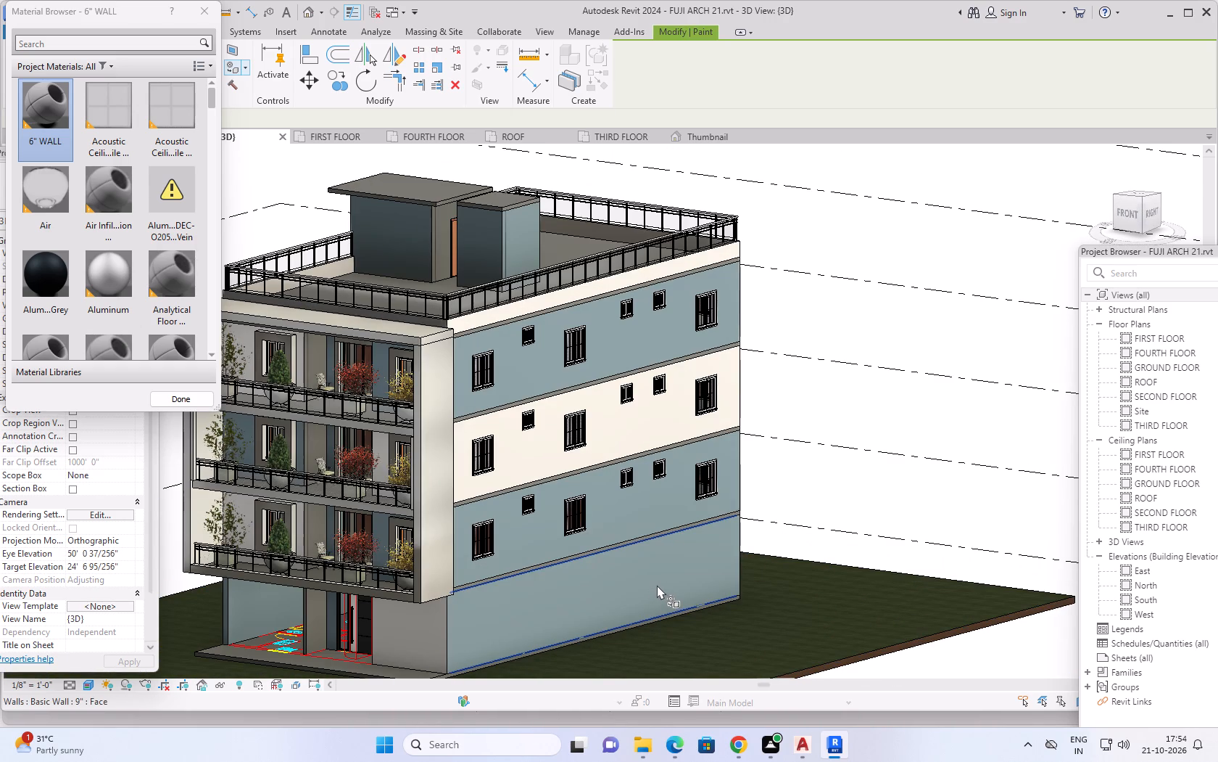
left_click(657, 585)
Repaint the front ground-floor wall beside the entrance with the WALL material and finish painting.
middle_click_drag(642, 621, 777, 581, "shift")
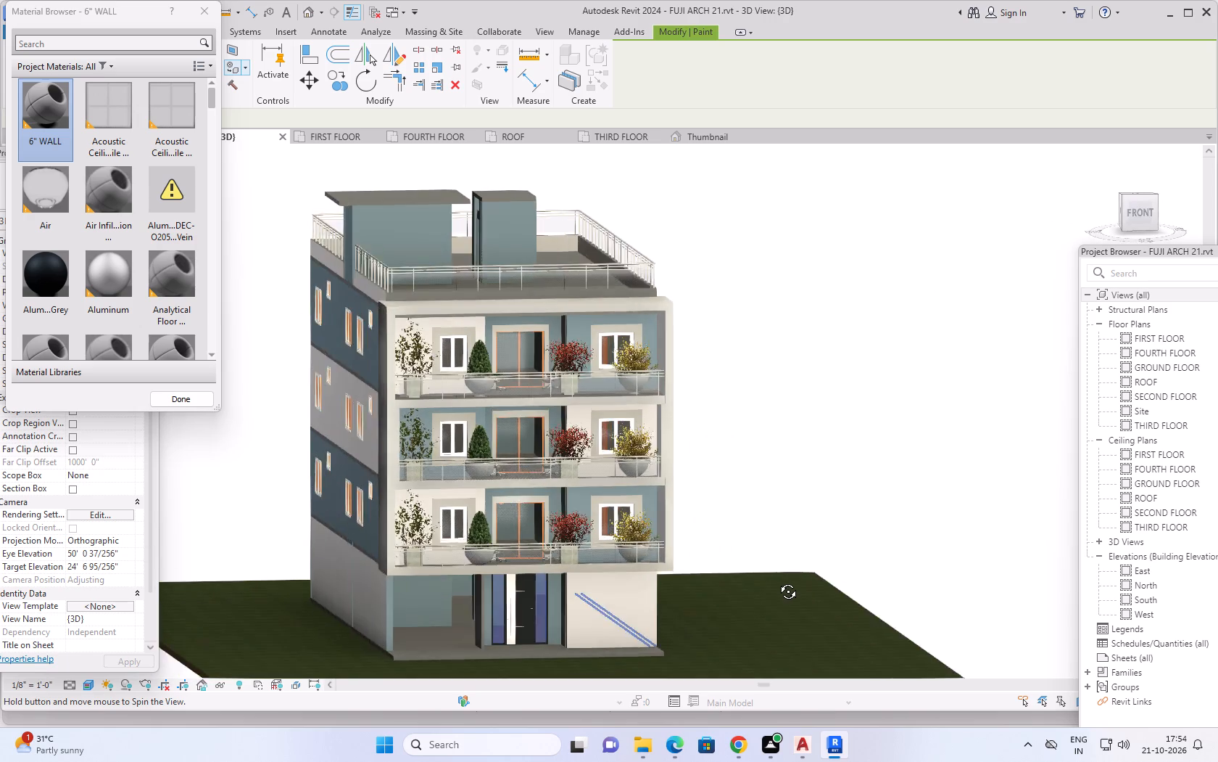
middle_click_drag(777, 581, 797, 595, "shift")
scroll(801, 597, "down", 2)
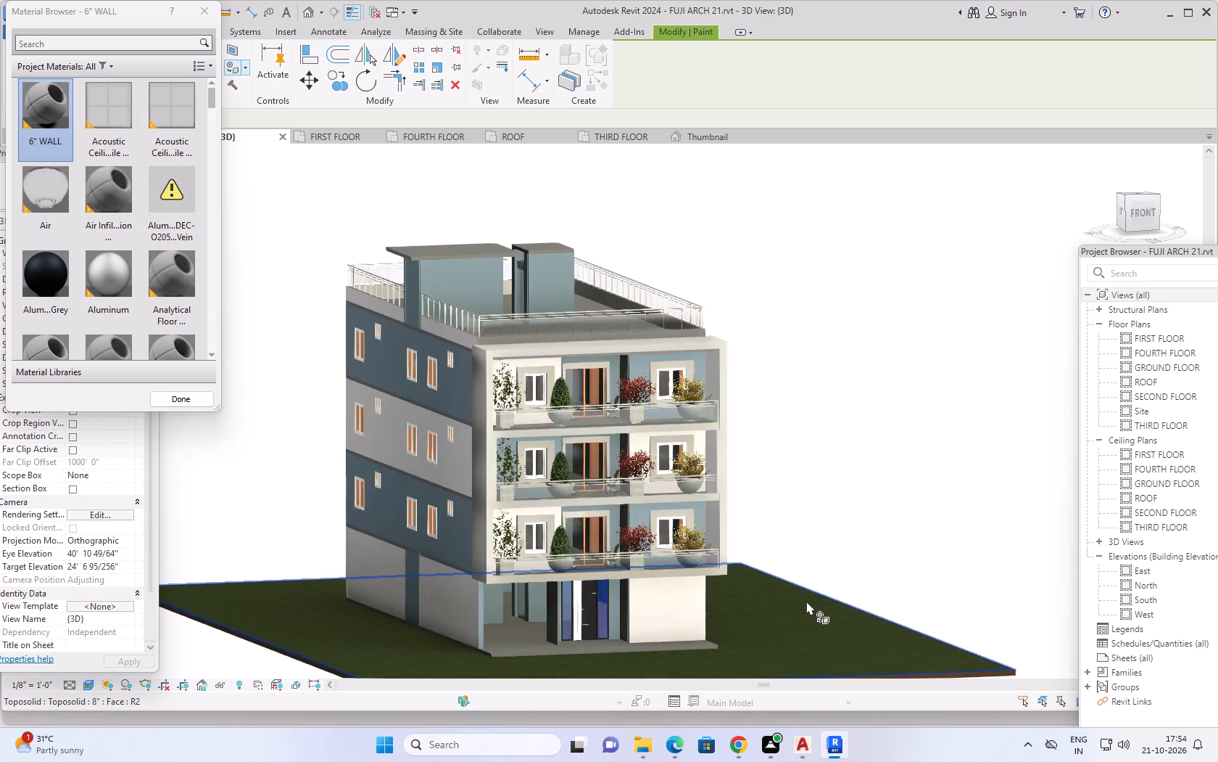
middle_click_drag(805, 608, 837, 598, "shift")
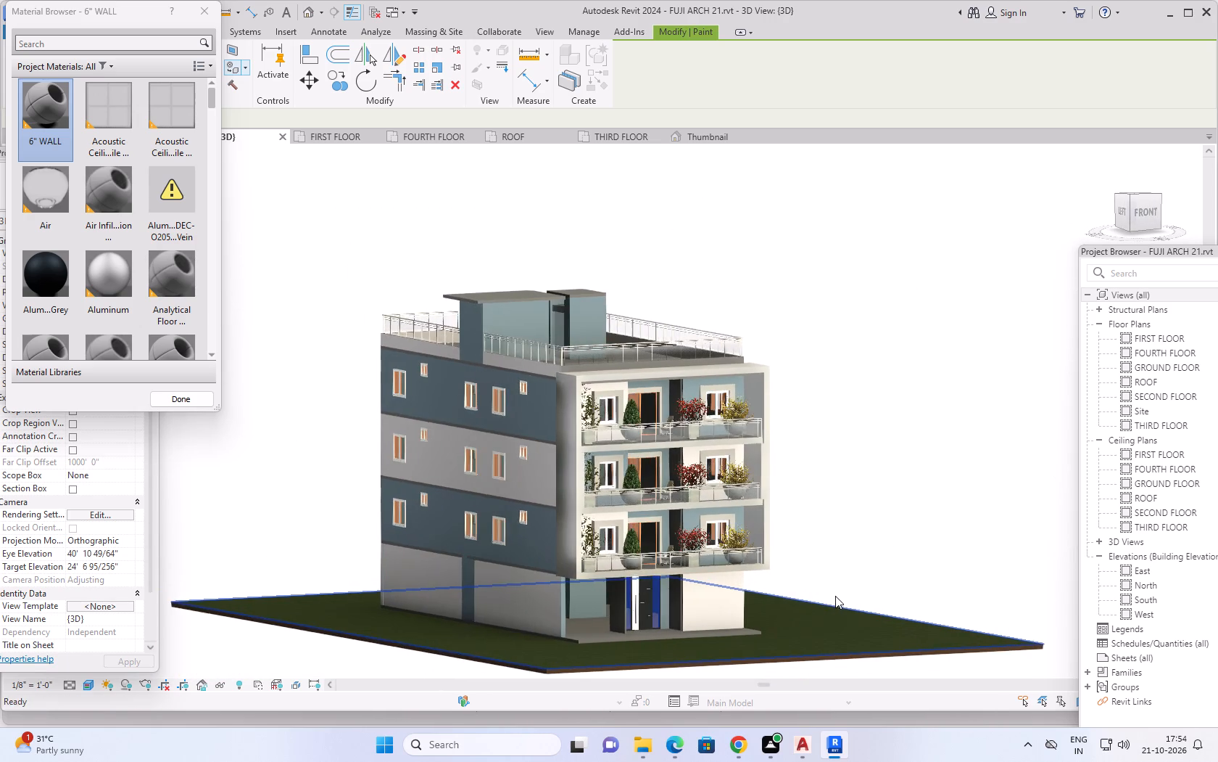
scroll(824, 578, "up", 2)
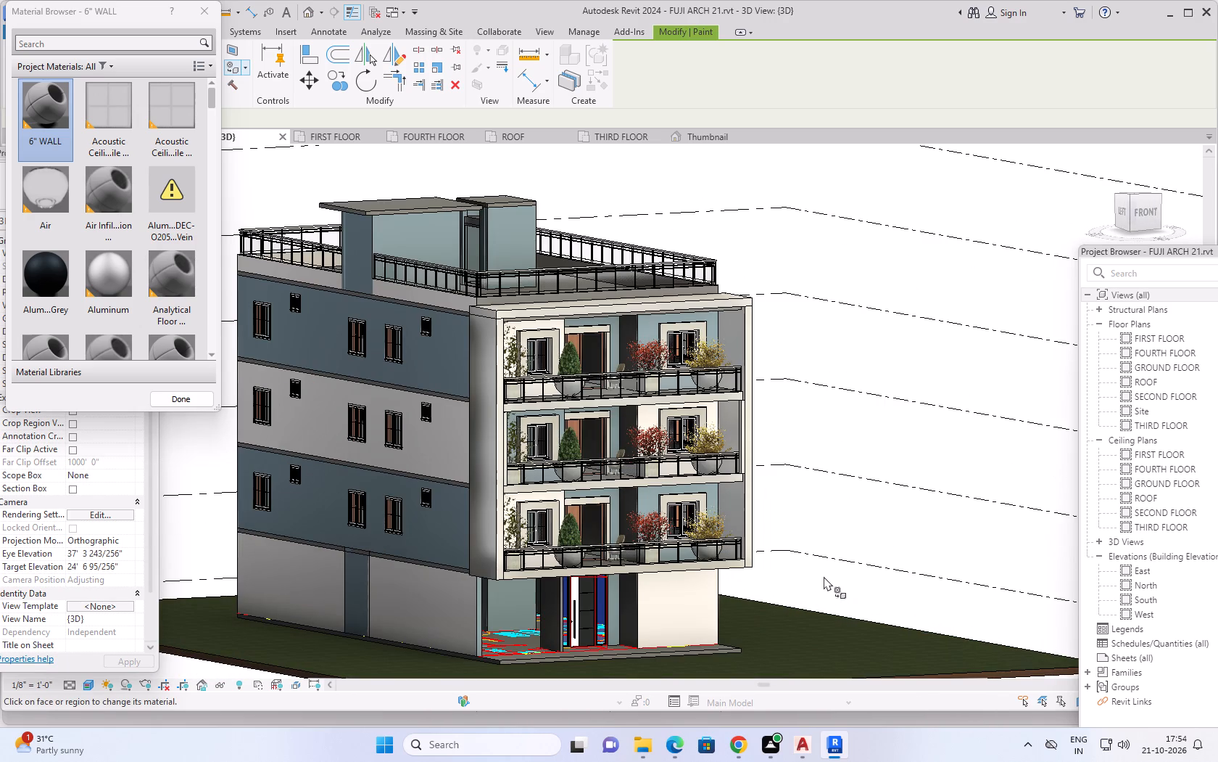
scroll(817, 547, "up", 1)
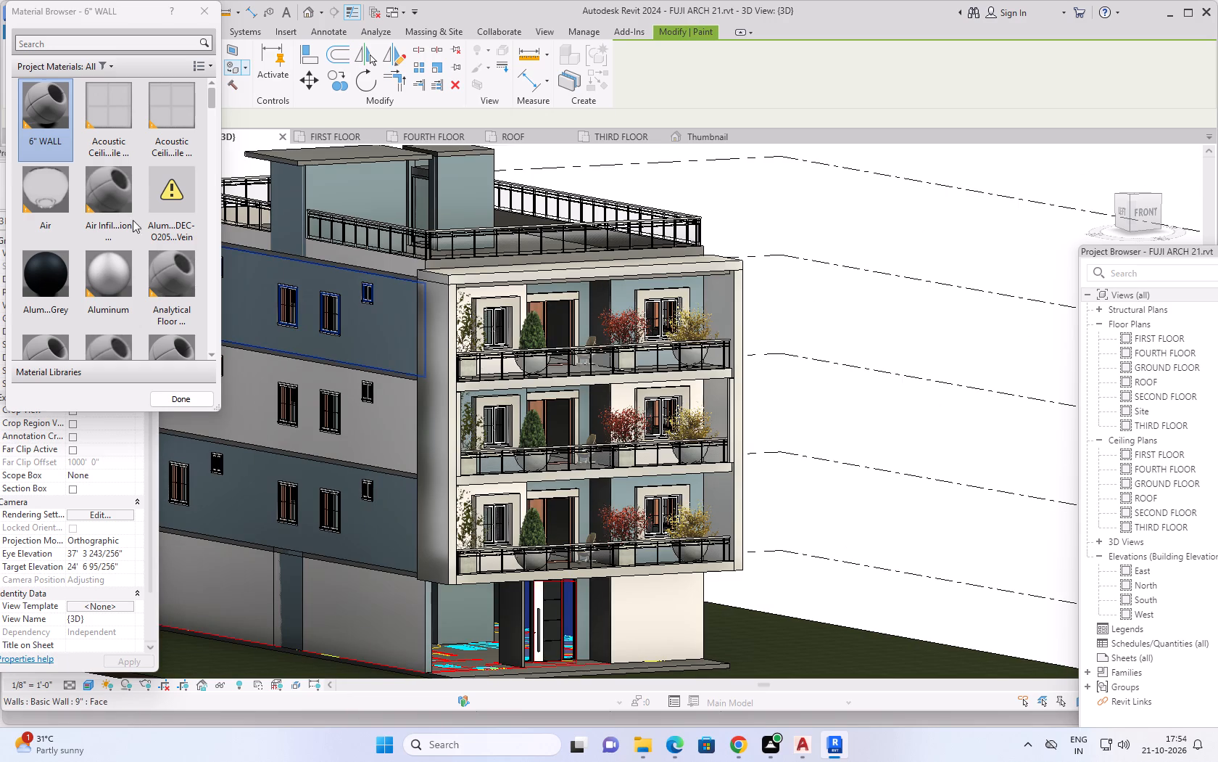
scroll(96, 157, "down", 20)
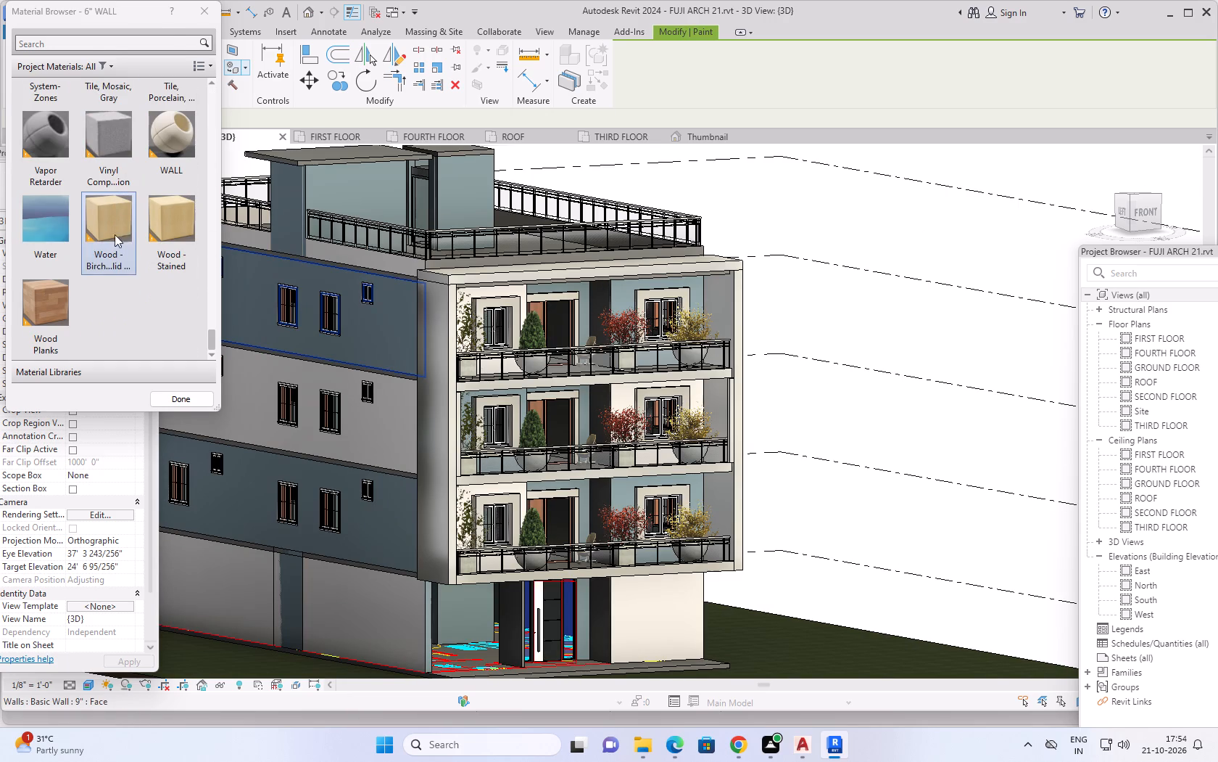
left_click(173, 143)
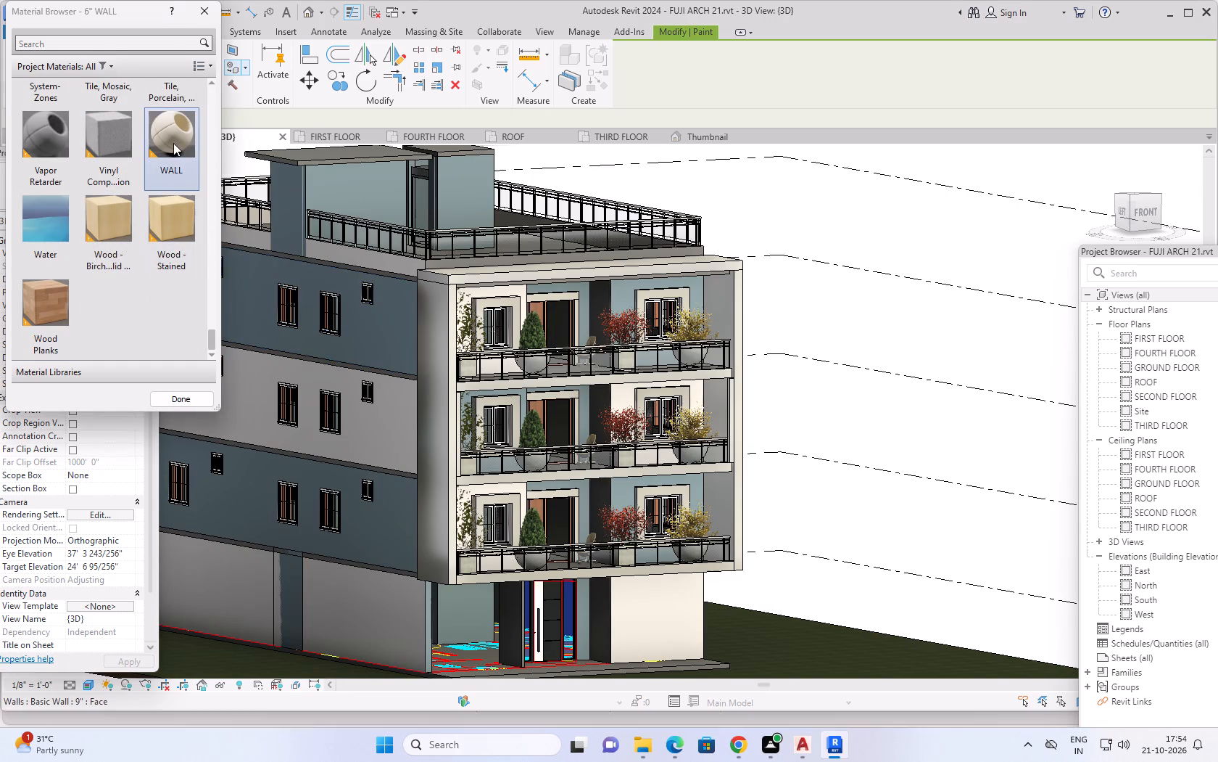
left_click(647, 617)
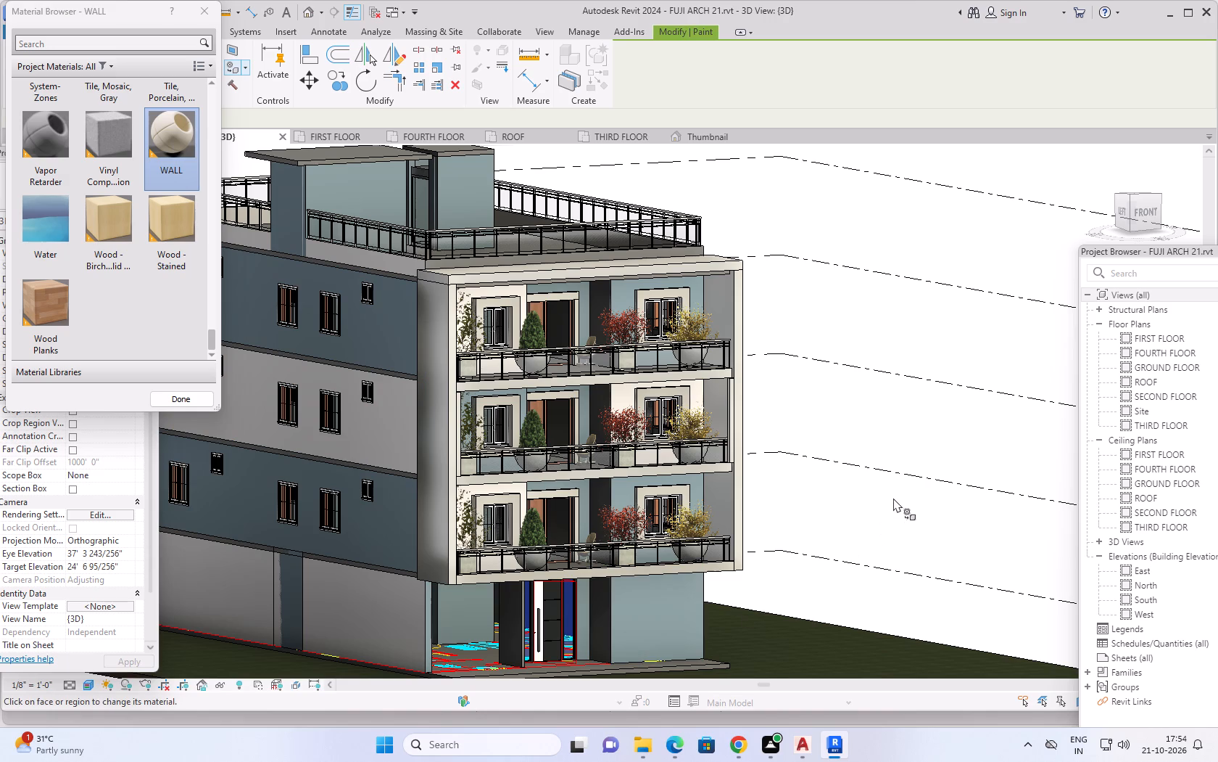
key("Escape")
Dismiss the save reminder and save the FUJI ARCH 21 project.
scroll(879, 511, "down", 1)
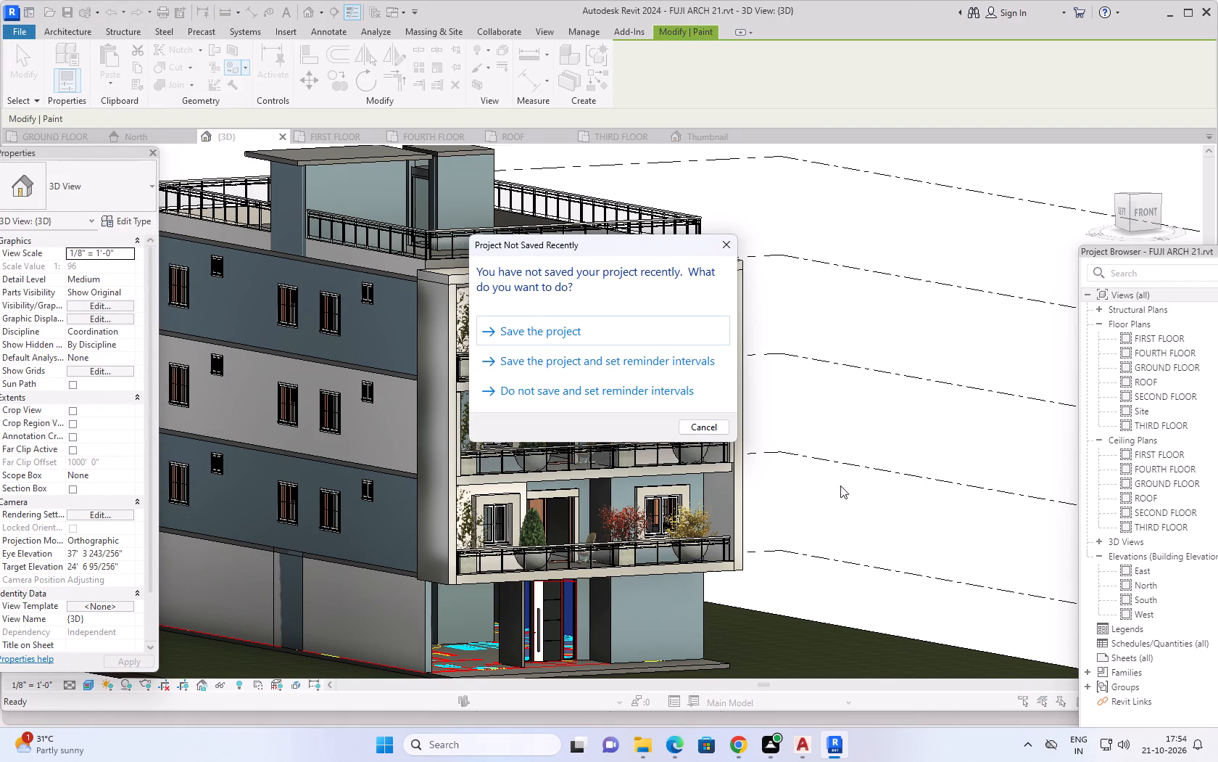
left_click(732, 249)
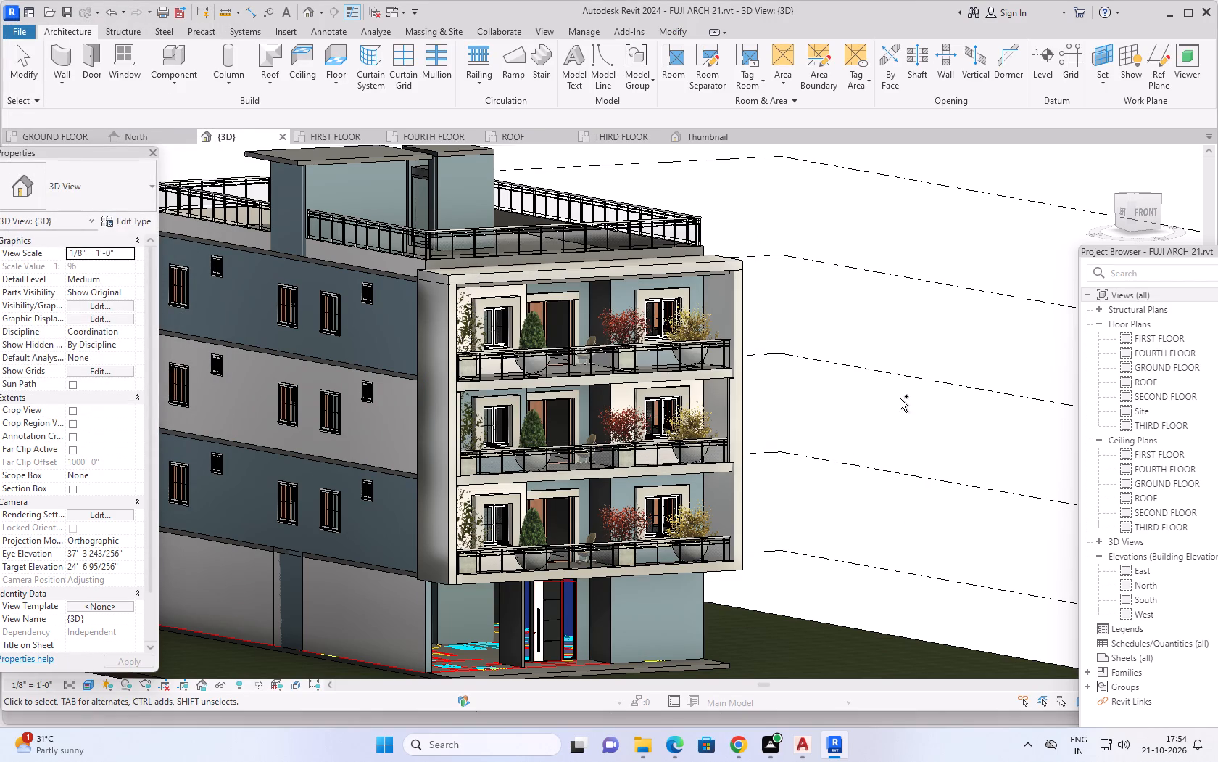
key("ctrl+s")
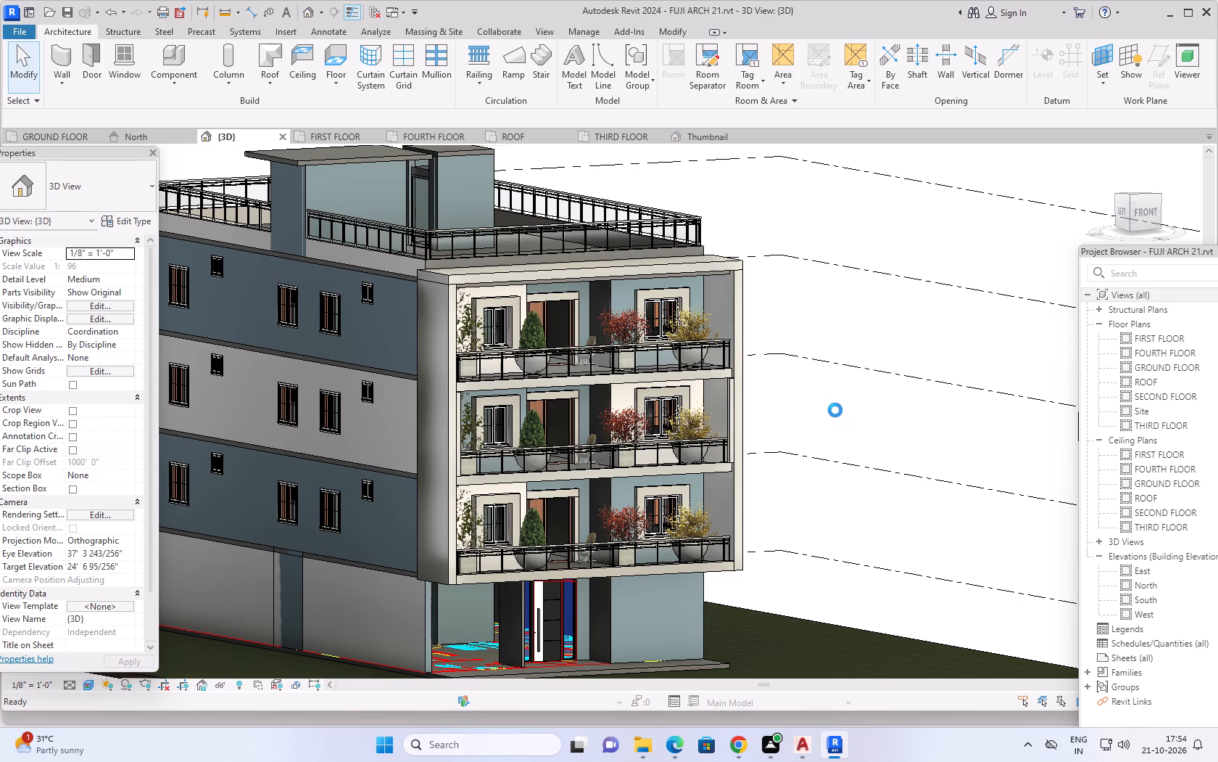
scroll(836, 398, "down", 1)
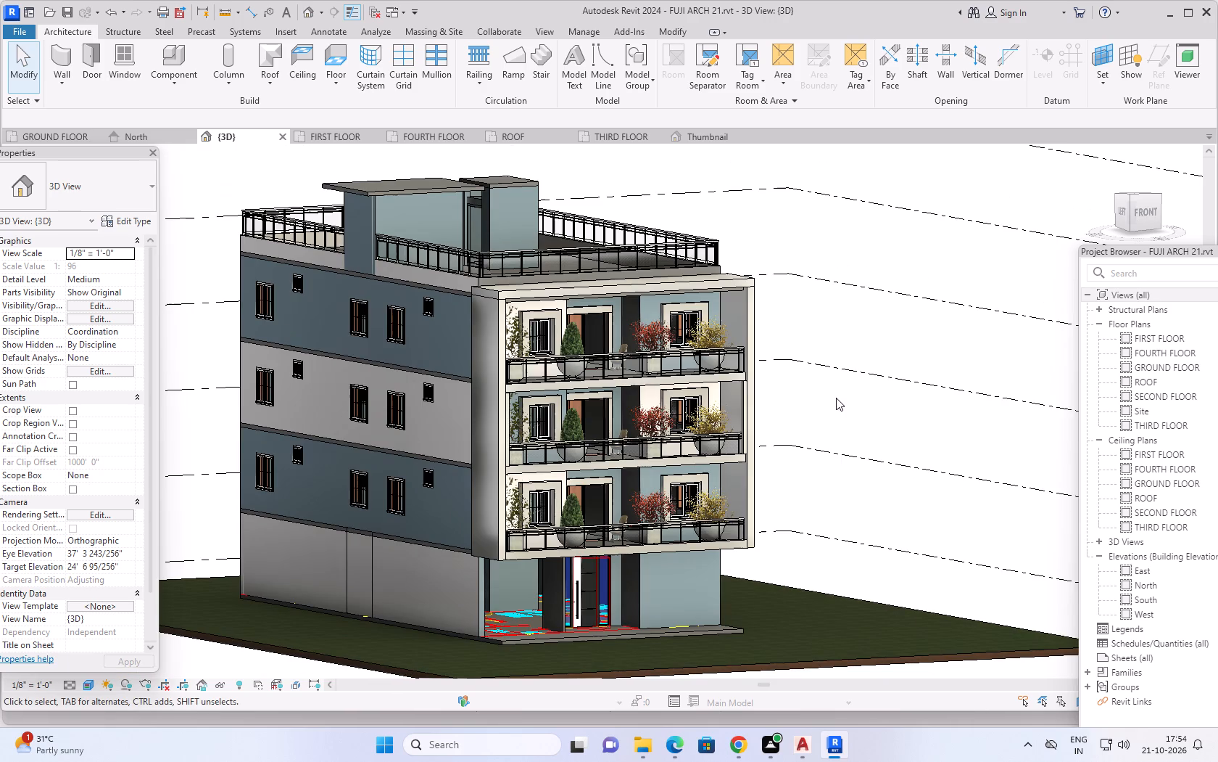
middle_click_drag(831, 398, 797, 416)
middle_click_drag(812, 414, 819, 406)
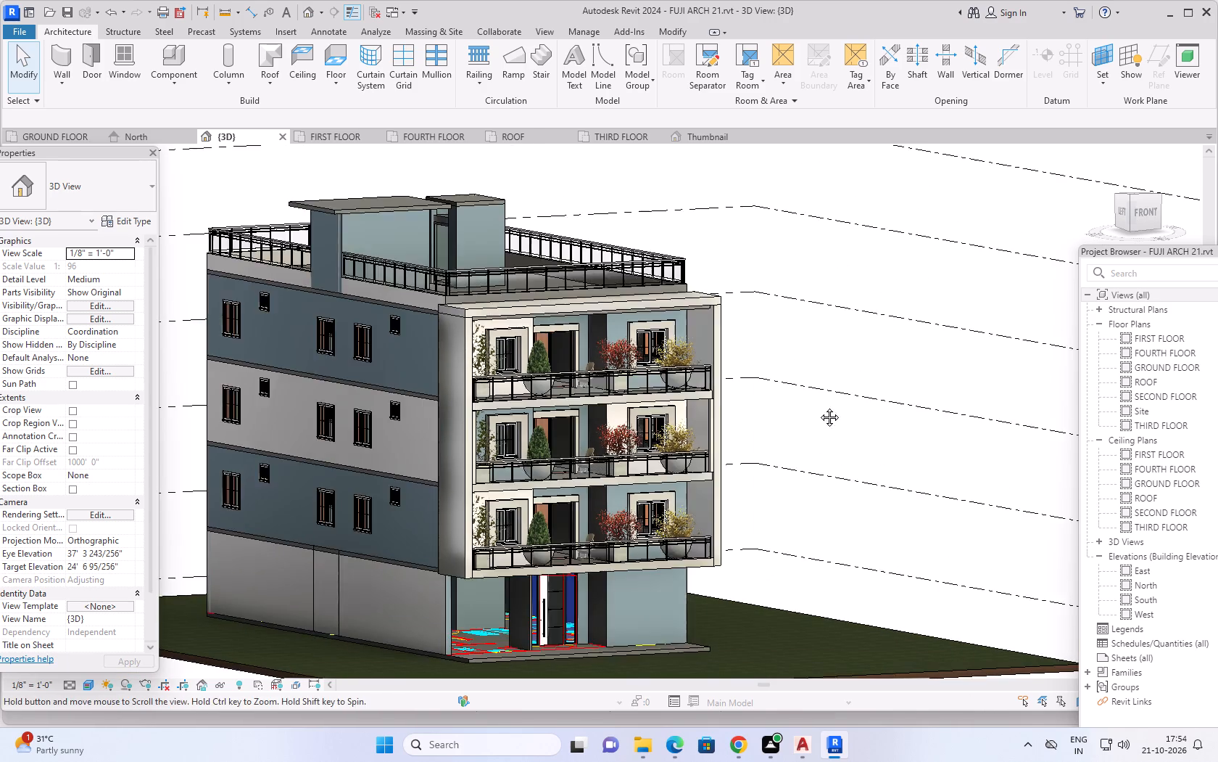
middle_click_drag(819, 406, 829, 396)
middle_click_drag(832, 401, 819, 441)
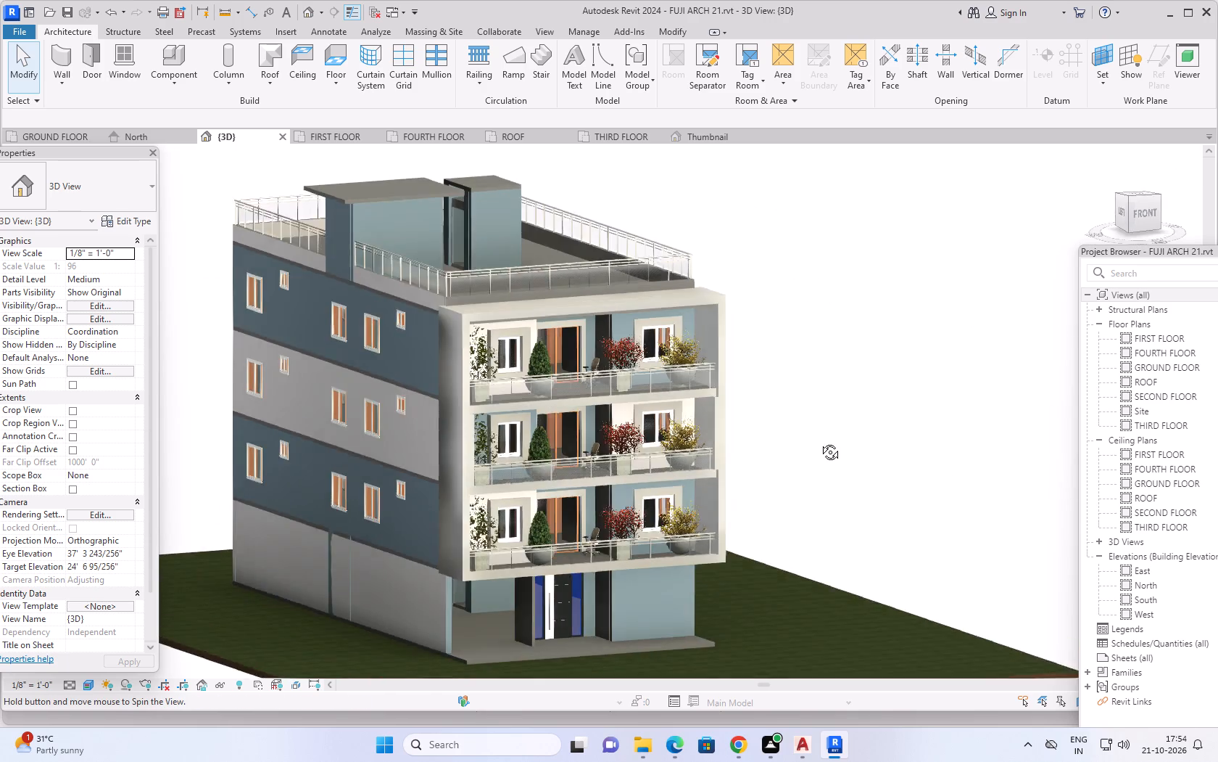
Try to paint the blue strip in the left-side ground-floor wall with the 6" WALL material.
middle_click_drag(819, 441, 790, 474)
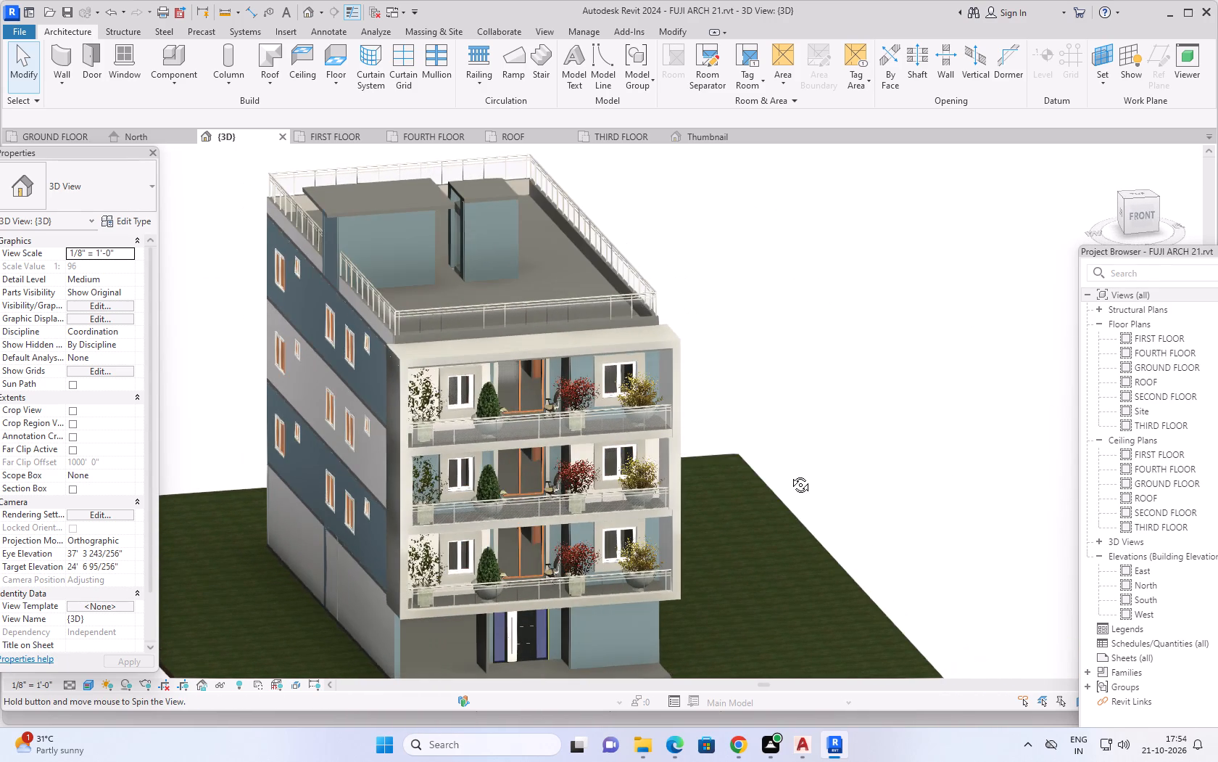
middle_click_drag(790, 474, 826, 444)
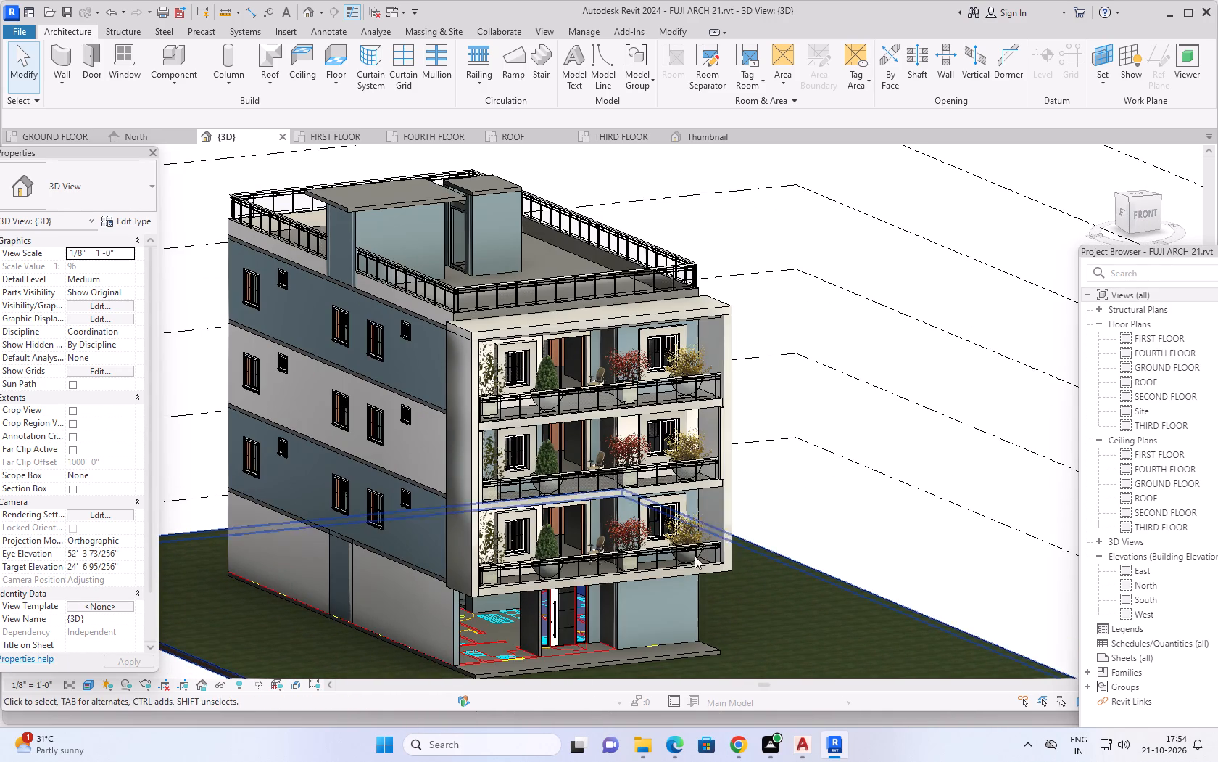
middle_click_drag(292, 646, 365, 639, "shift")
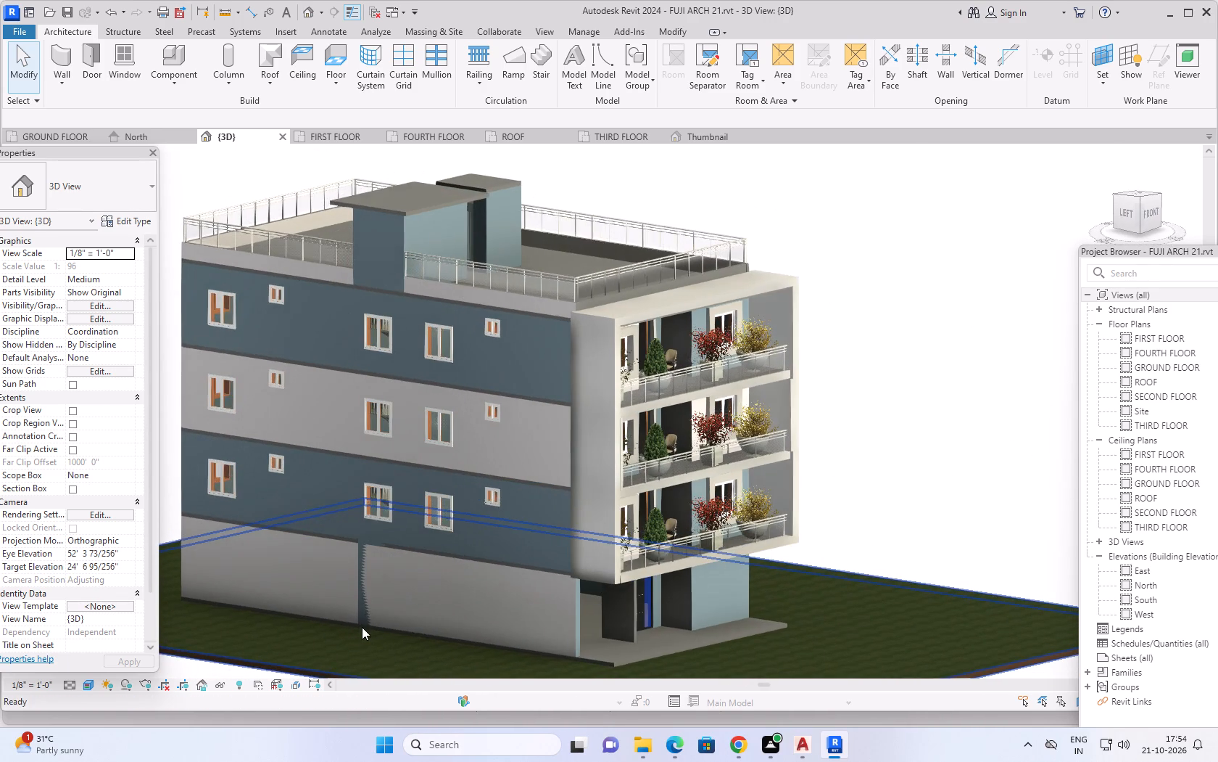
left_click(362, 602)
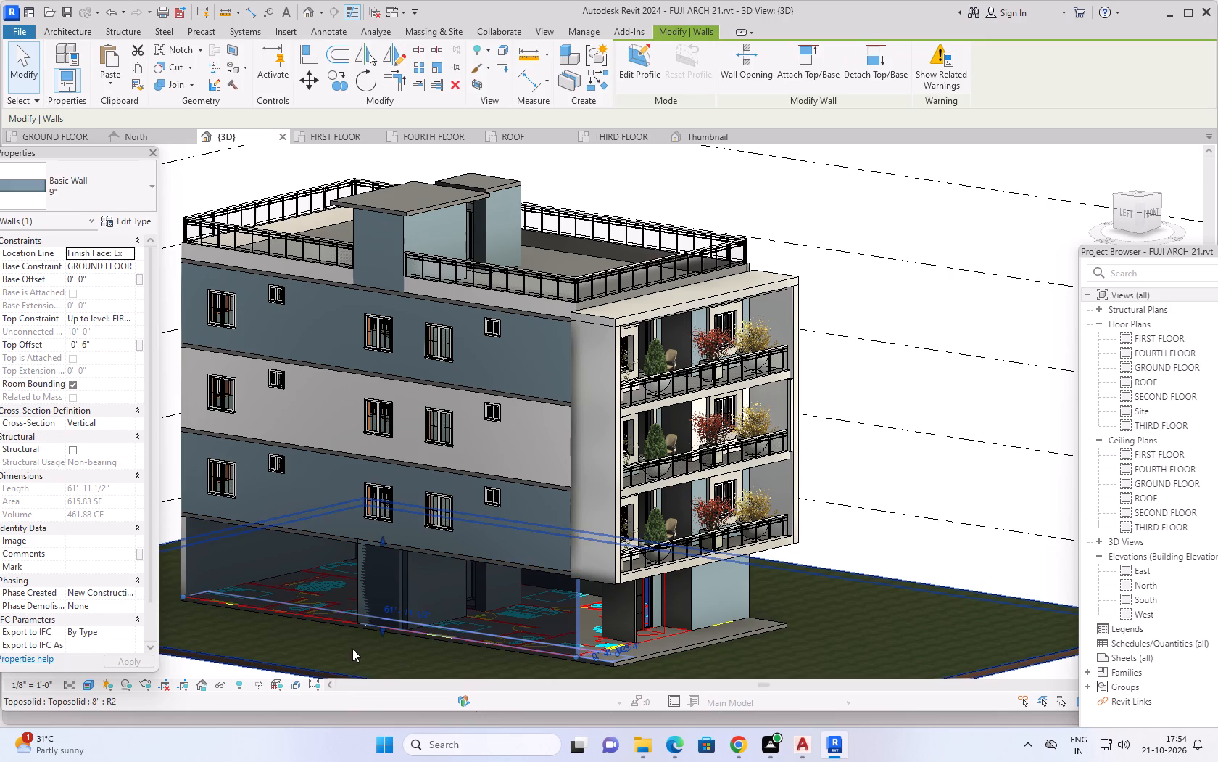
key("Escape")
key("Escape")
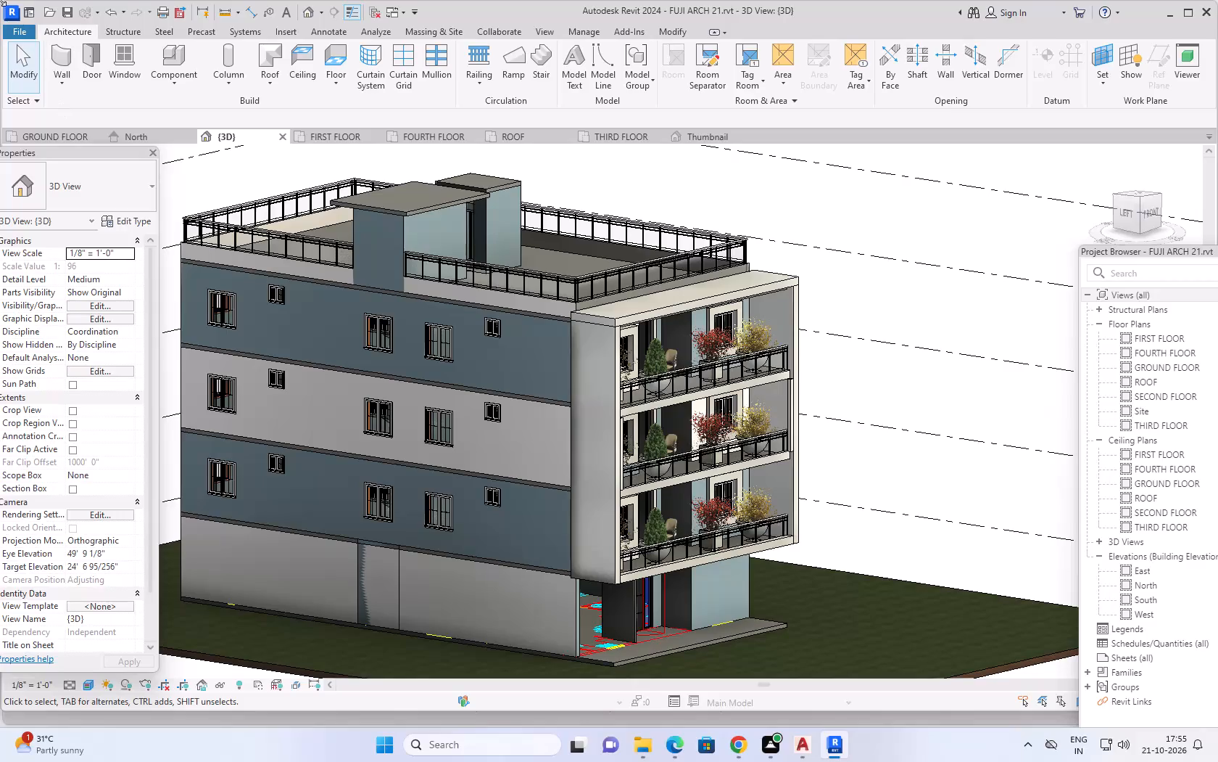
left_click(668, 30)
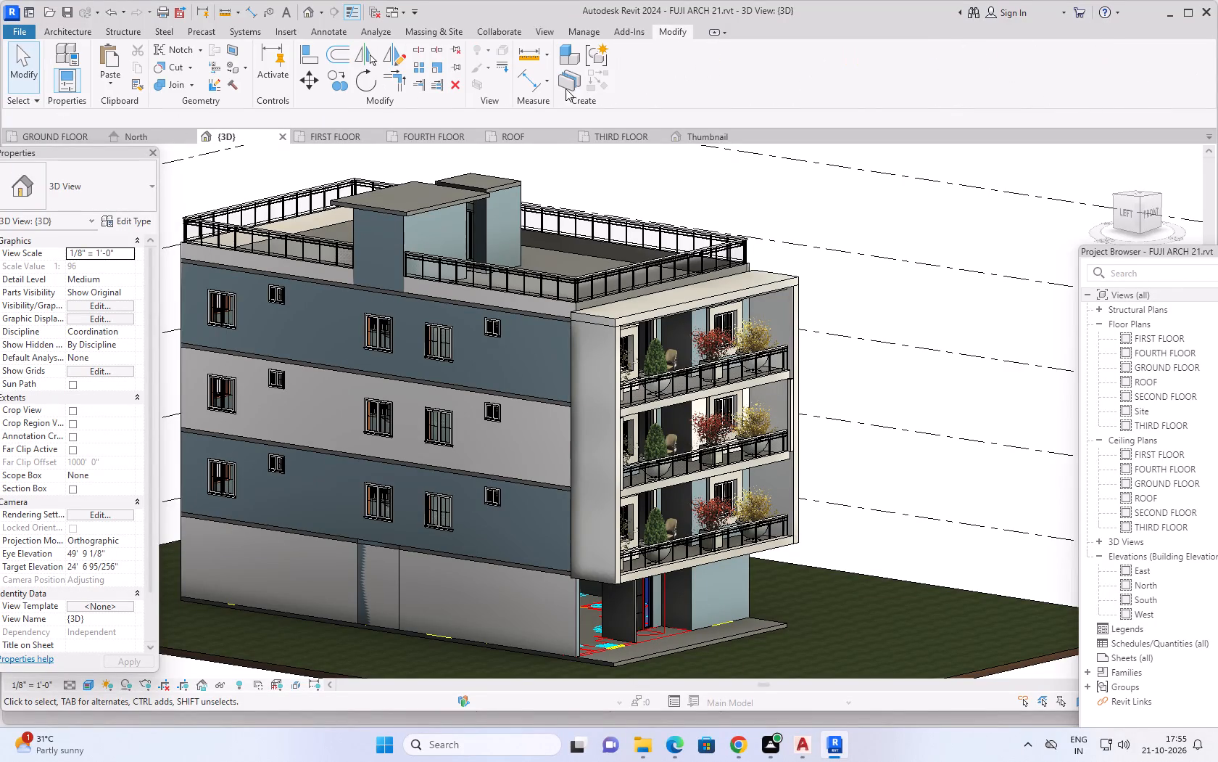
left_click(233, 67)
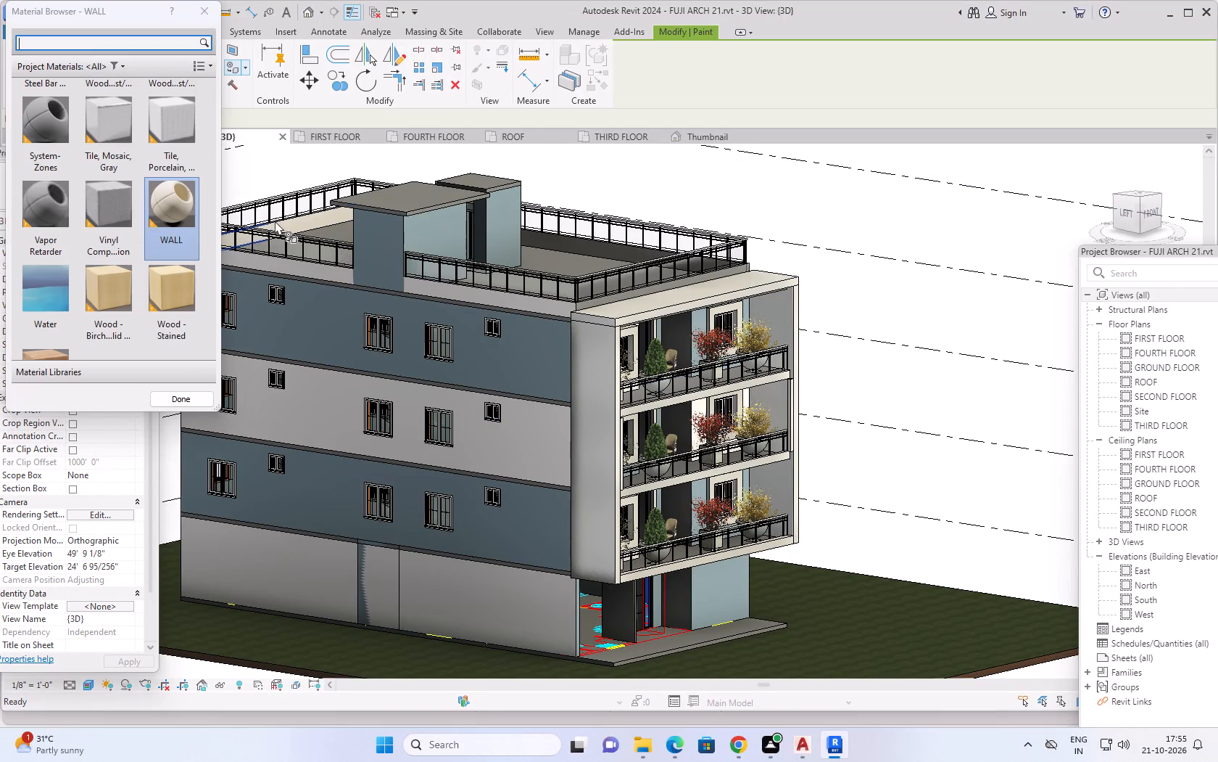
scroll(70, 211, "up", 10)
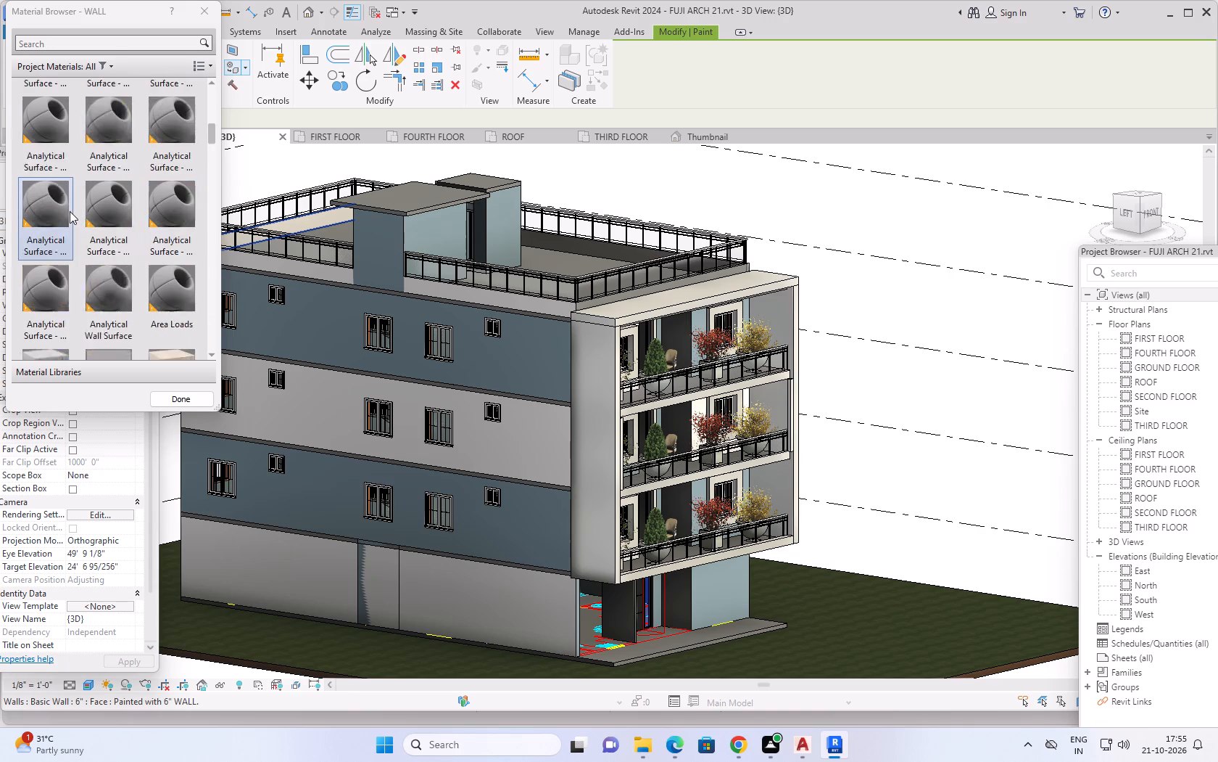
scroll(70, 211, "up", 13)
left_click(43, 117)
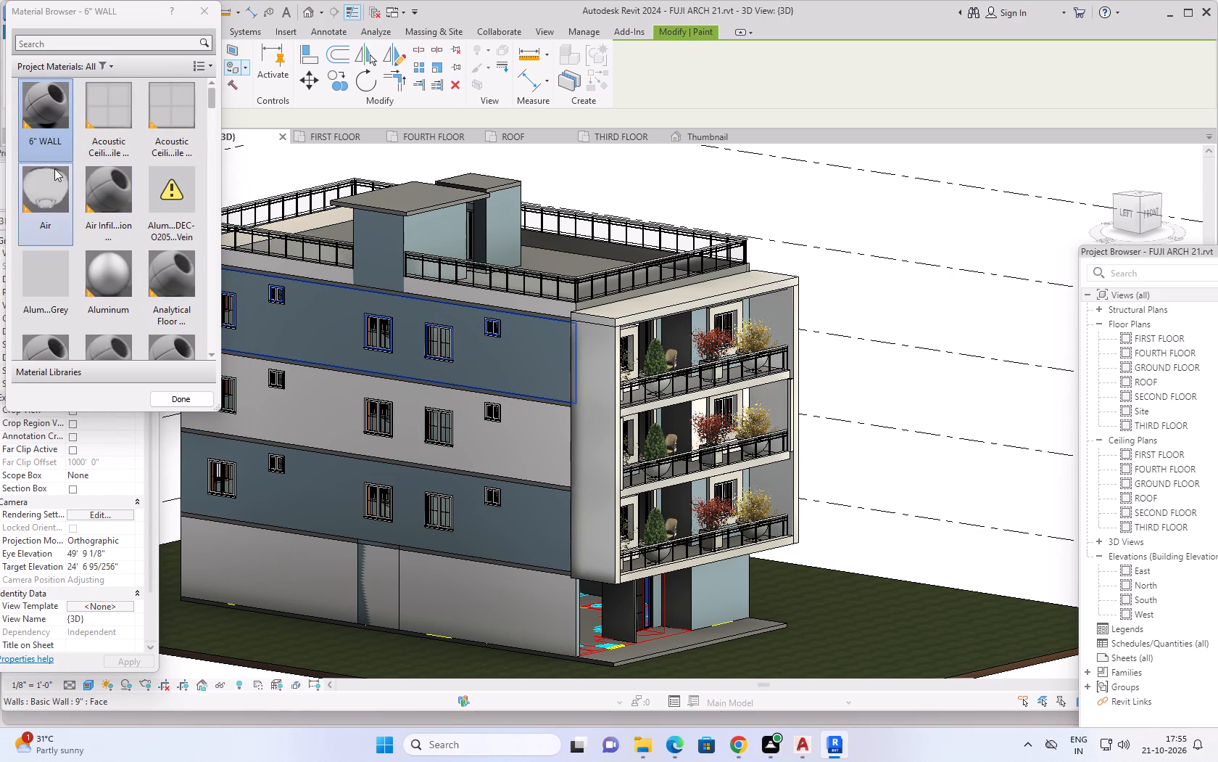
left_click(42, 108)
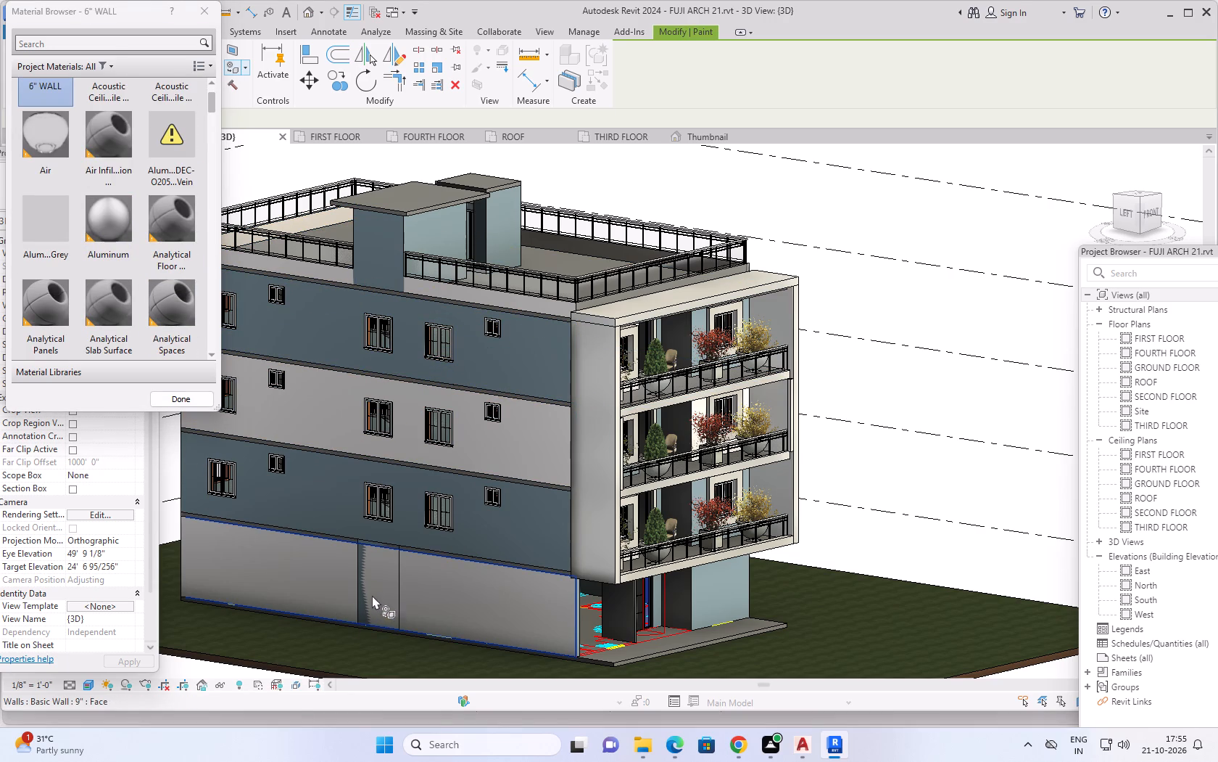
left_click(362, 570)
middle_click_drag(368, 583, 454, 591)
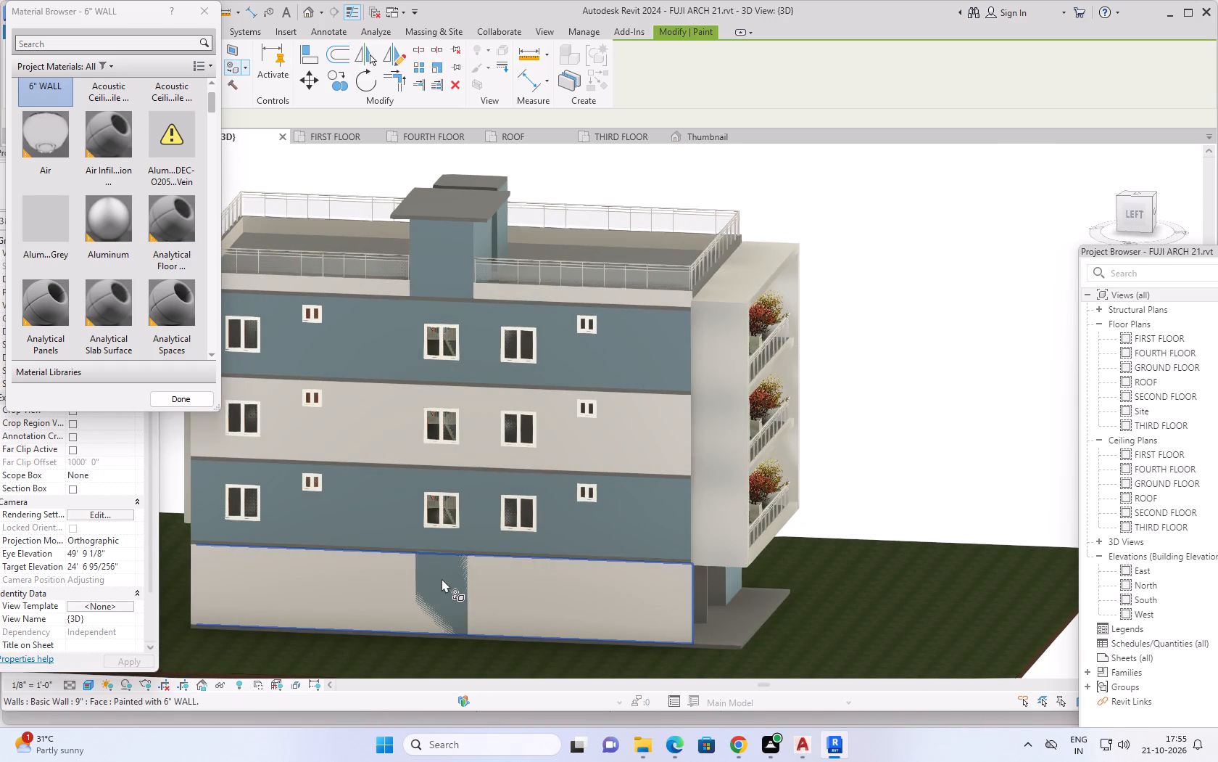
left_click(442, 576)
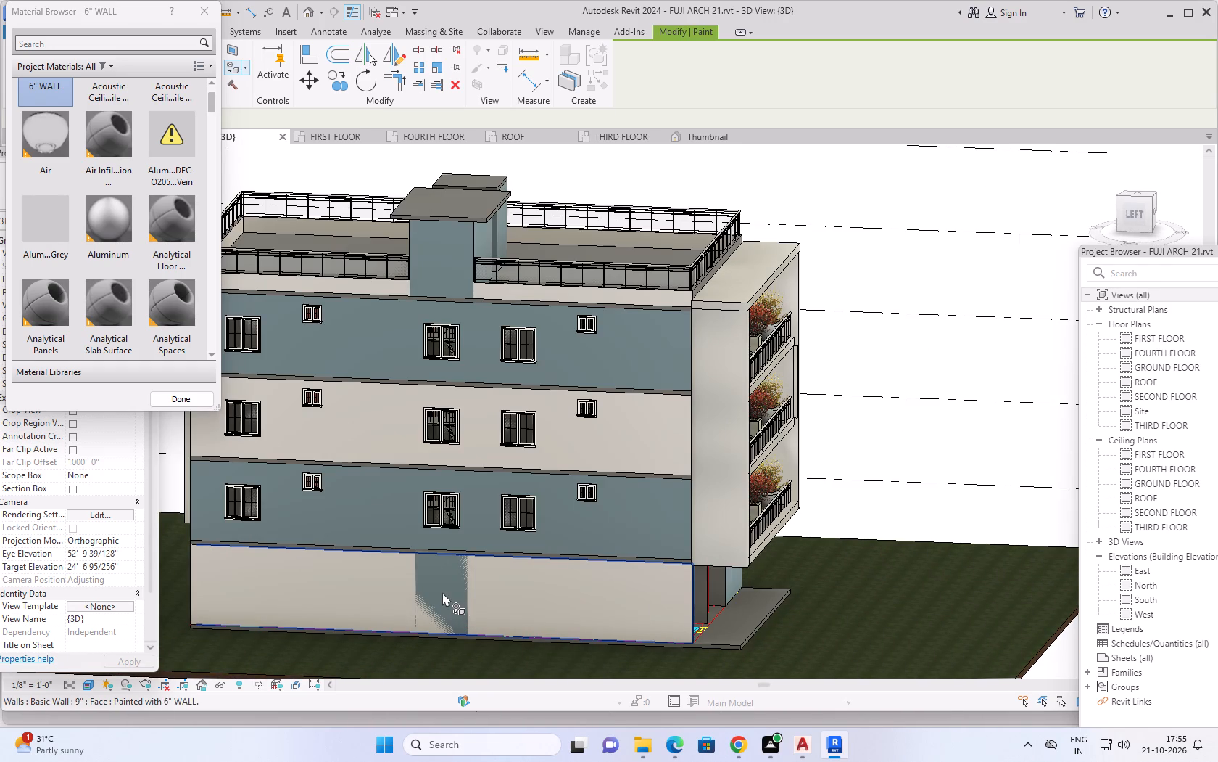
middle_click_drag(442, 592, 584, 575, "shift")
scroll(444, 595, "down", 1, "shift")
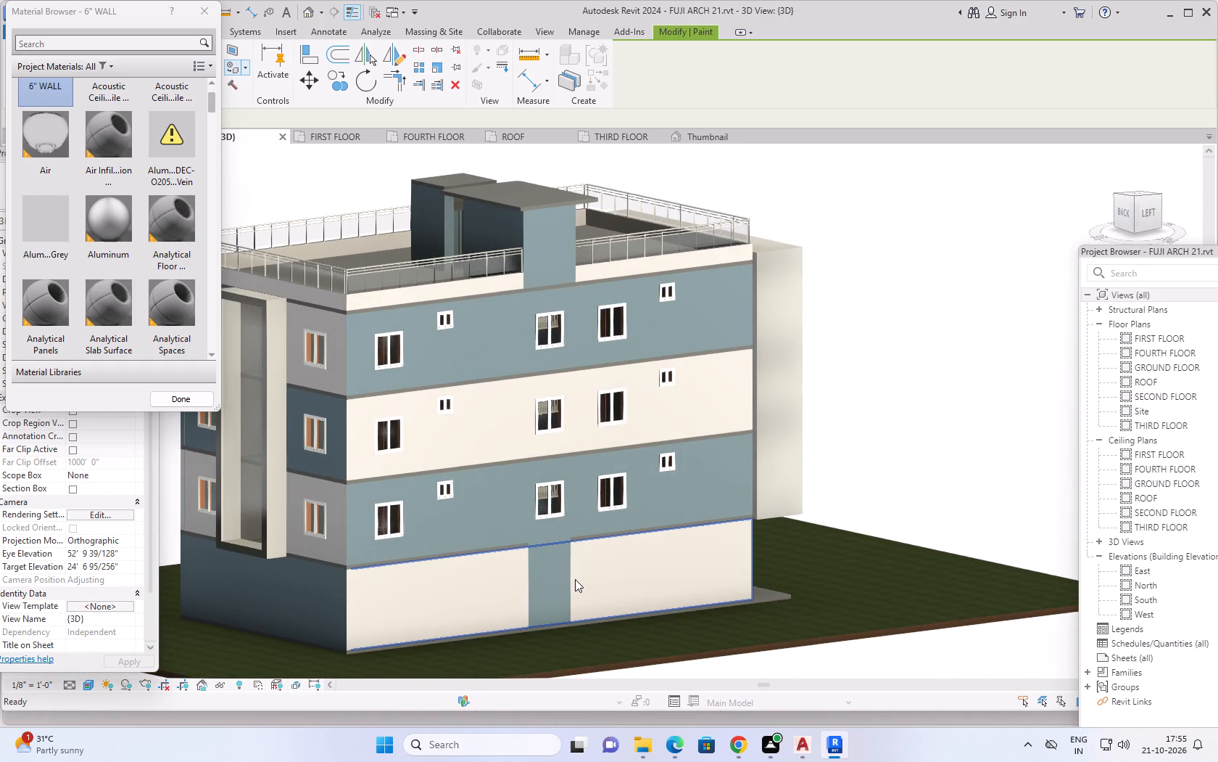
left_click(539, 571)
Paint the strip's own face with 6" WALL, picking it where it crosses the slab edge above the left-side ground-floor wall.
scroll(539, 570, "up", 2)
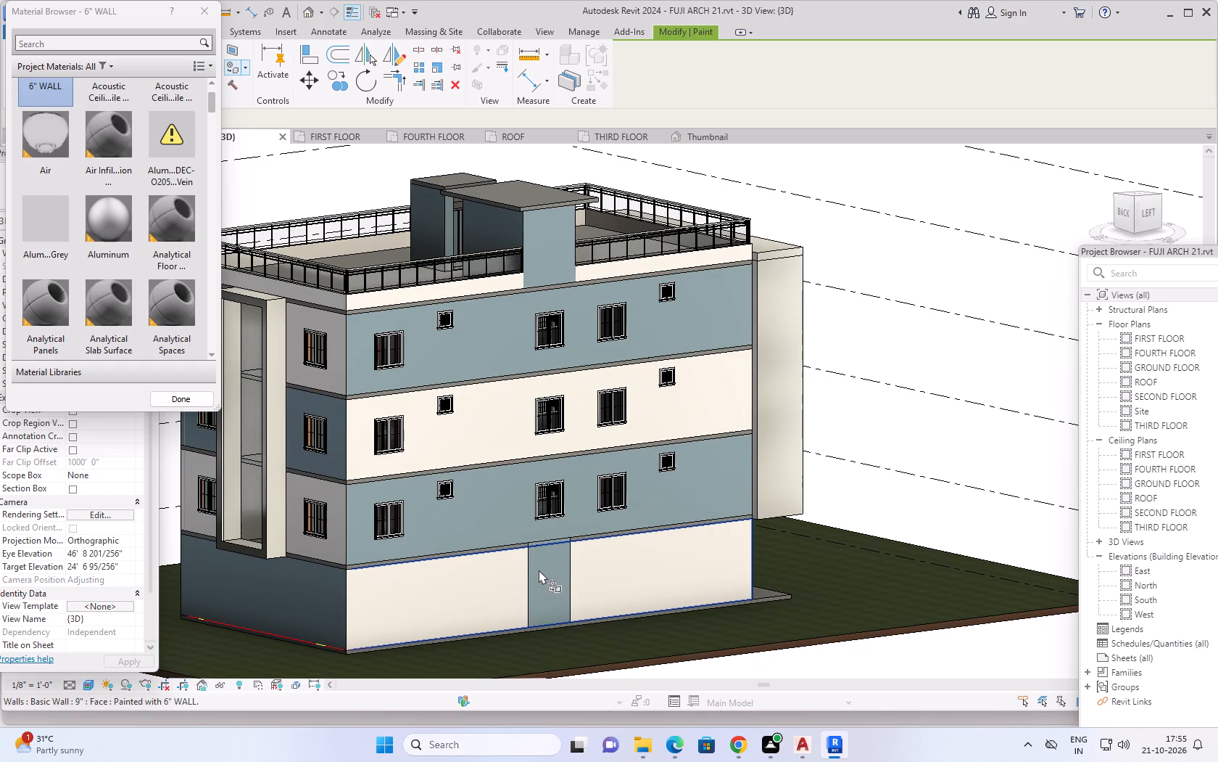
scroll(539, 570, "up", 7)
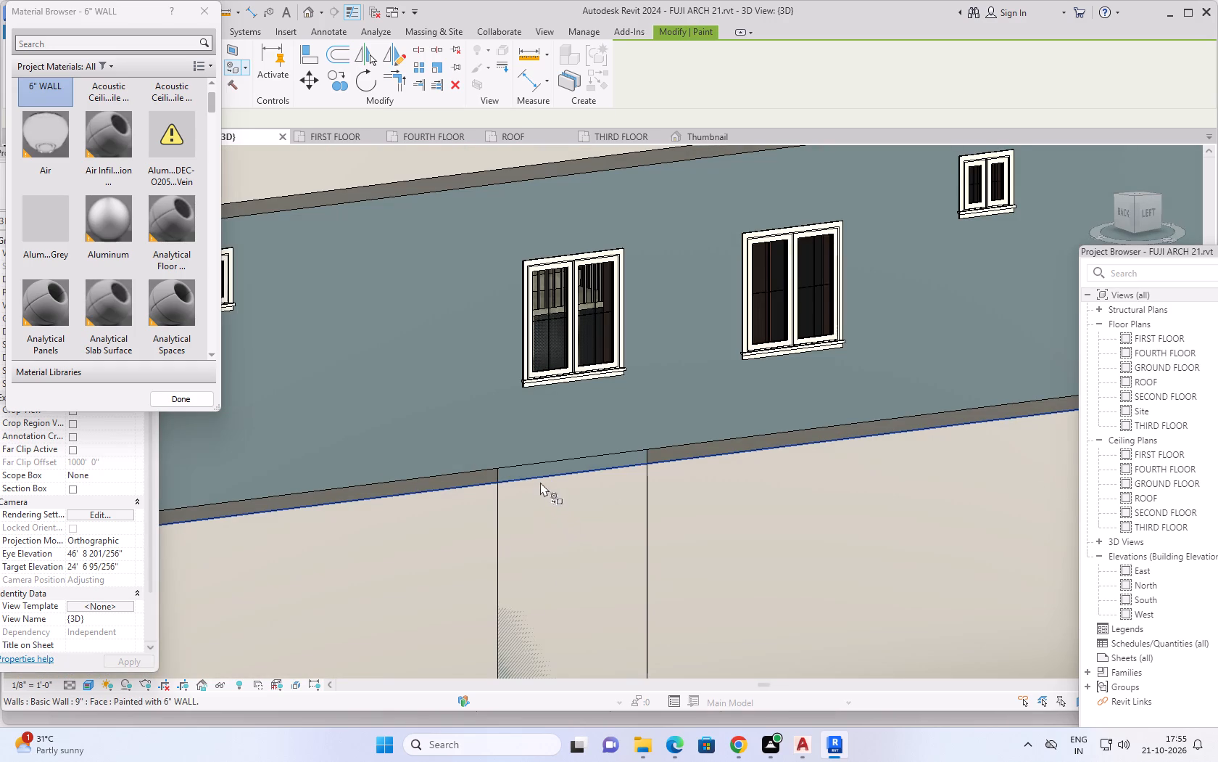
left_click(539, 472)
Paint the left-side exterior wall of the rooftop structure with 6" WALL.
scroll(575, 582, "down", 2)
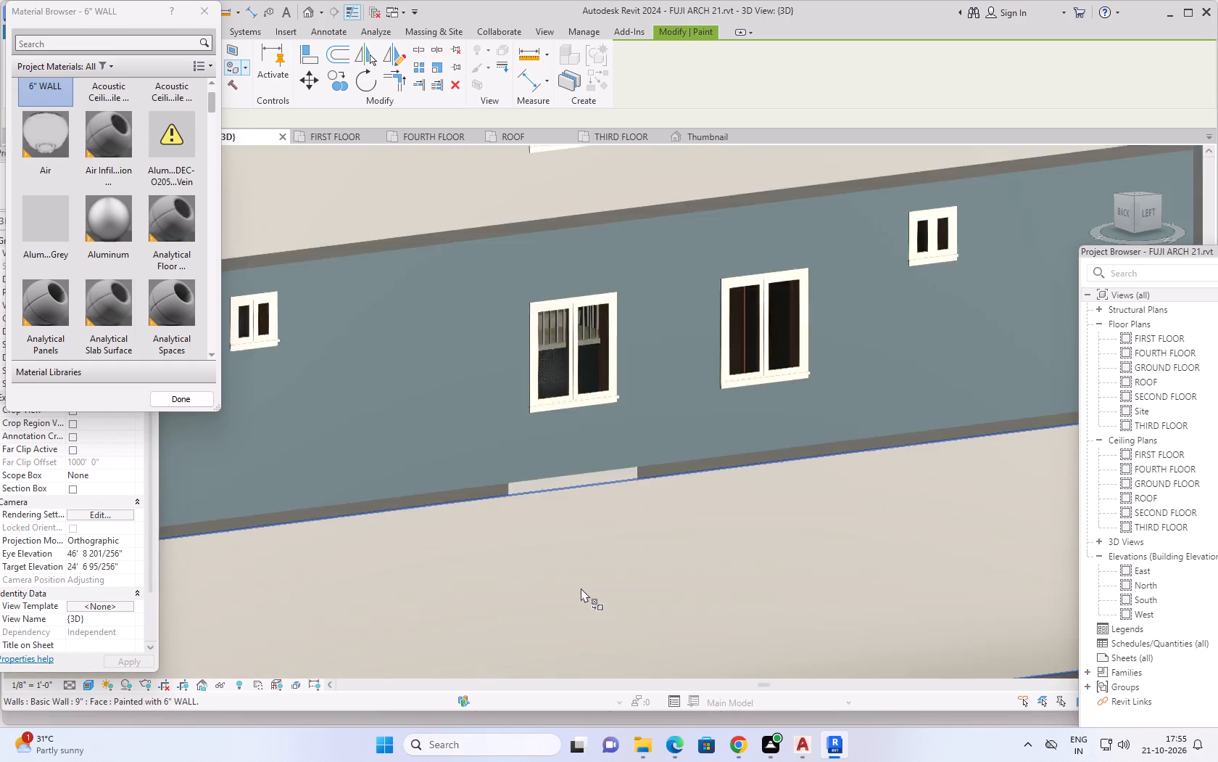
scroll(581, 588, "down", 5)
middle_click_drag(663, 599, 478, 623, "shift")
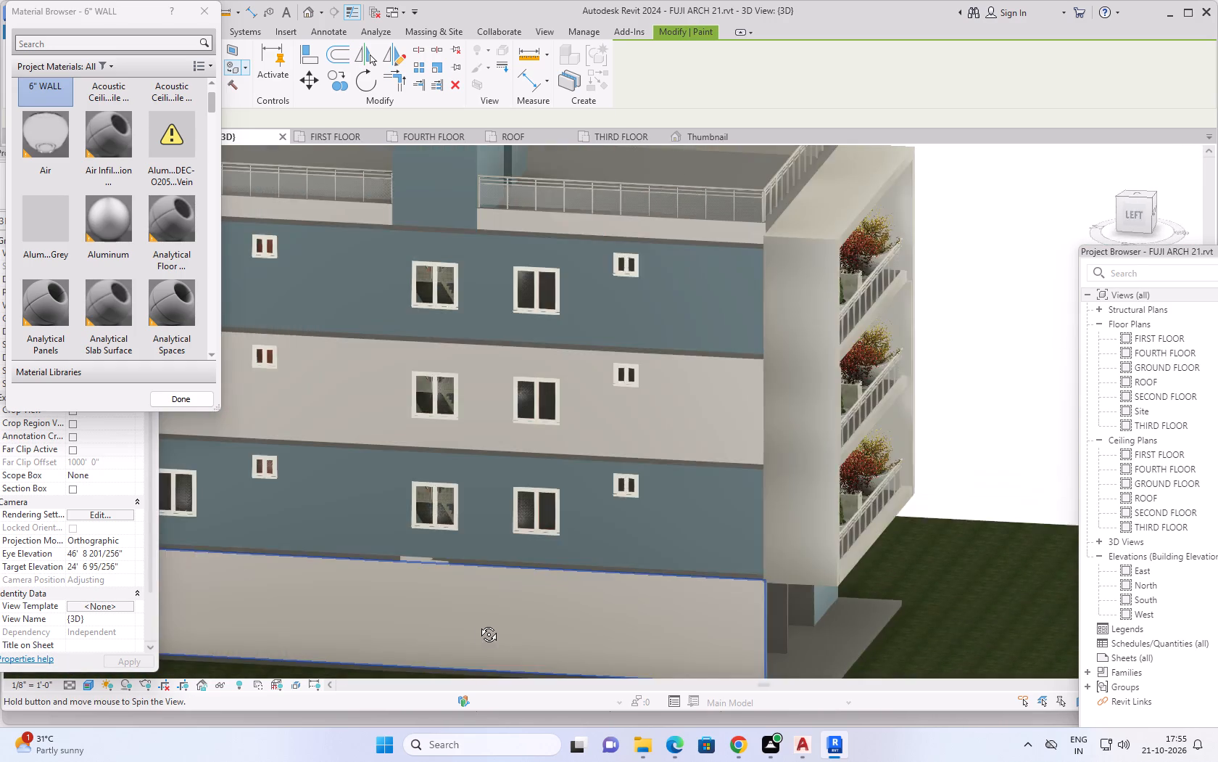
middle_click_drag(478, 623, 426, 619, "shift")
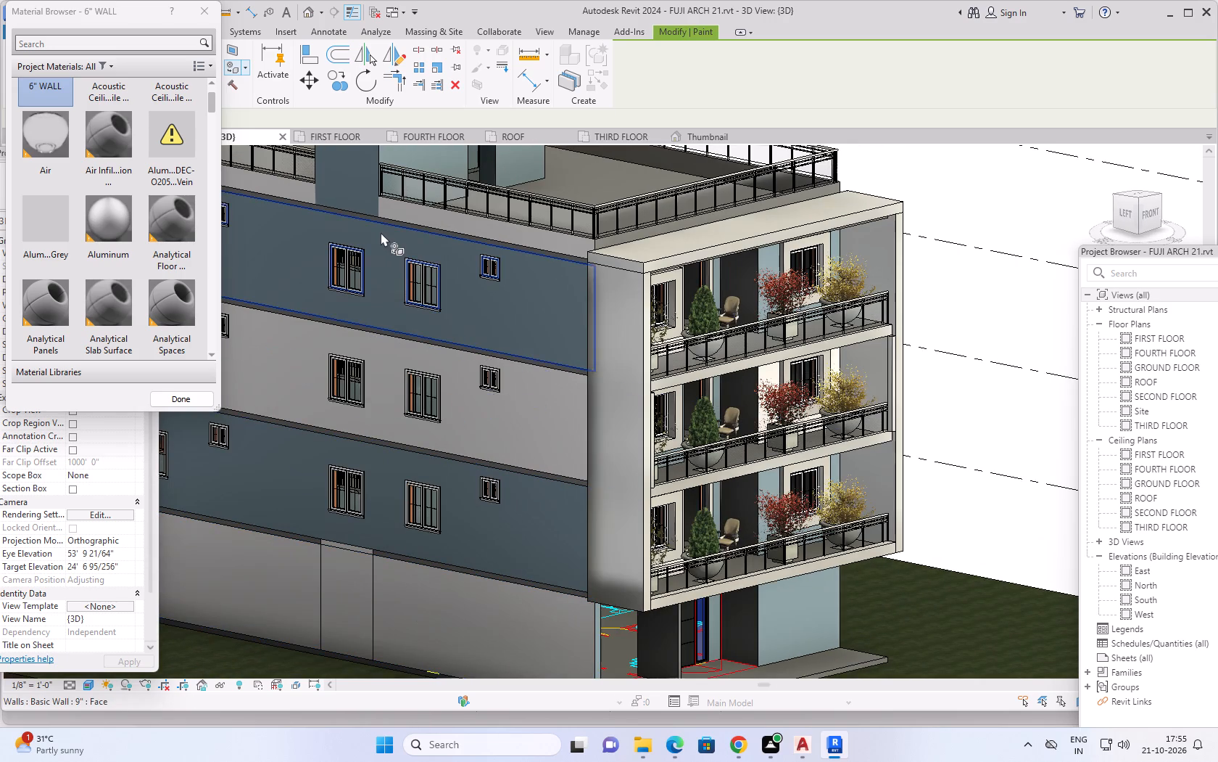
scroll(360, 202, "down", 5)
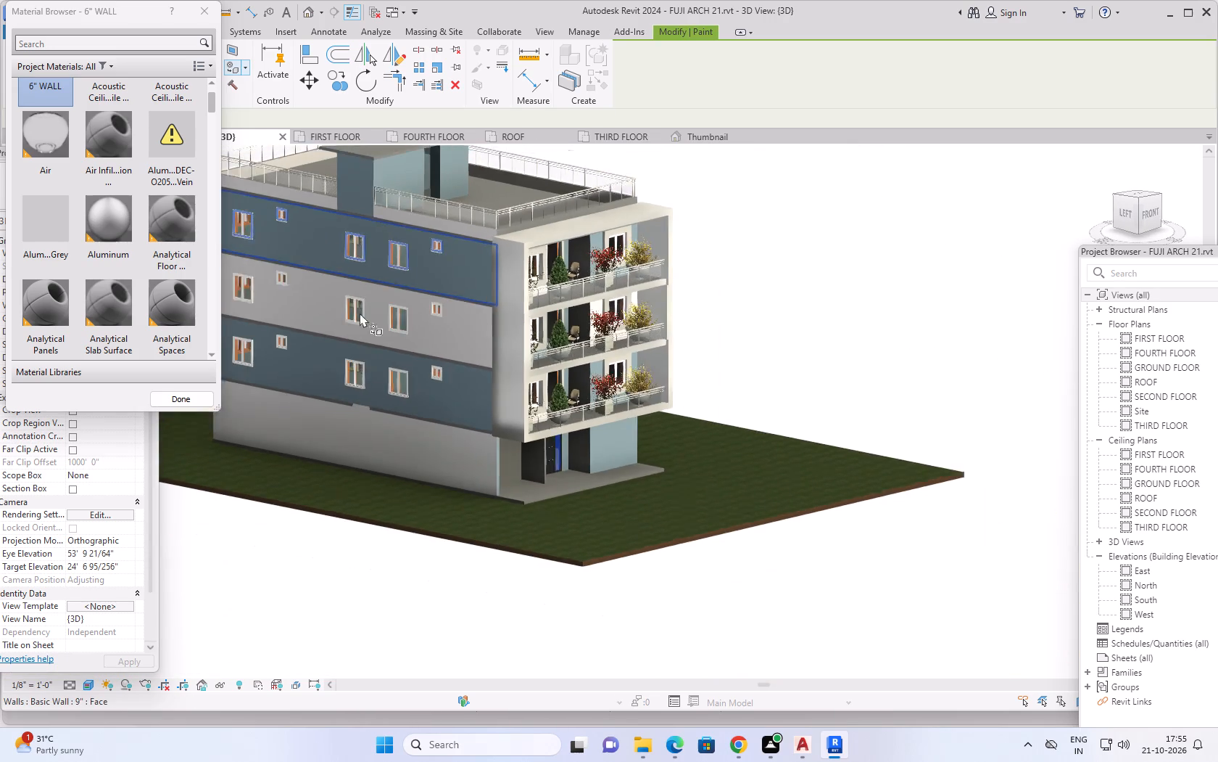
middle_click_drag(324, 515, 345, 628)
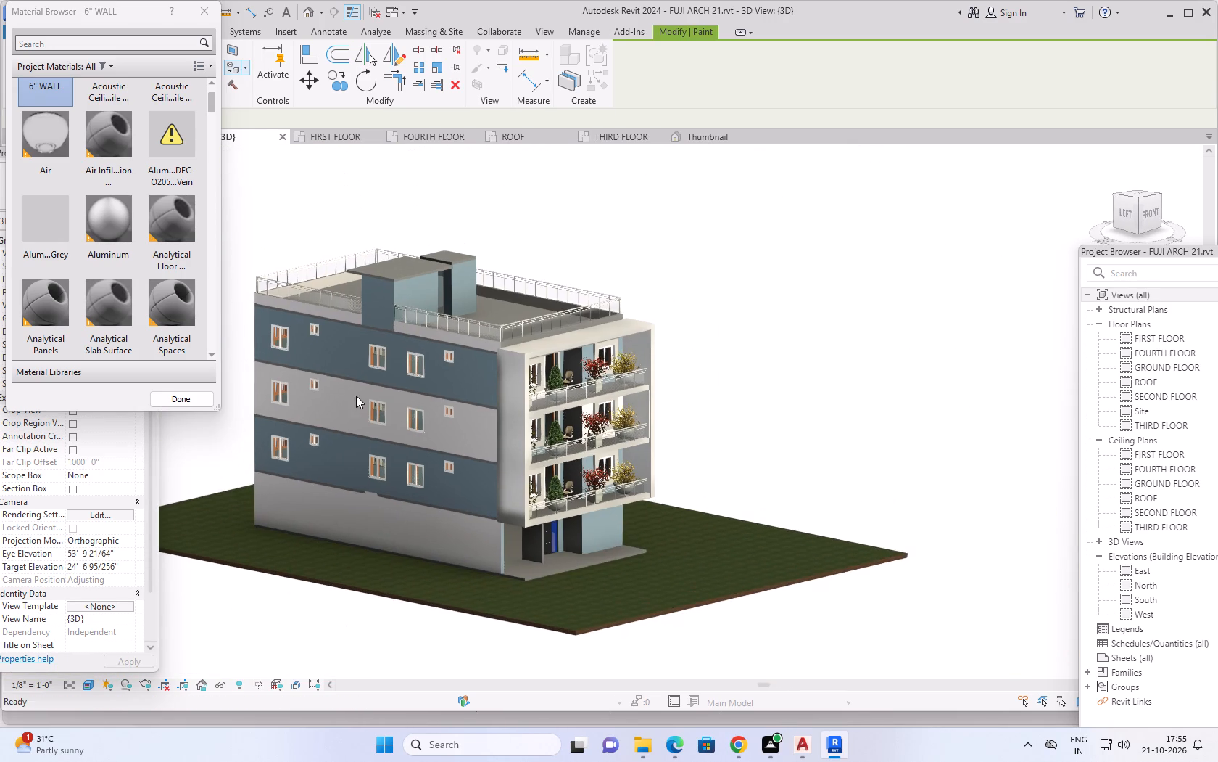
scroll(378, 305, "up", 8)
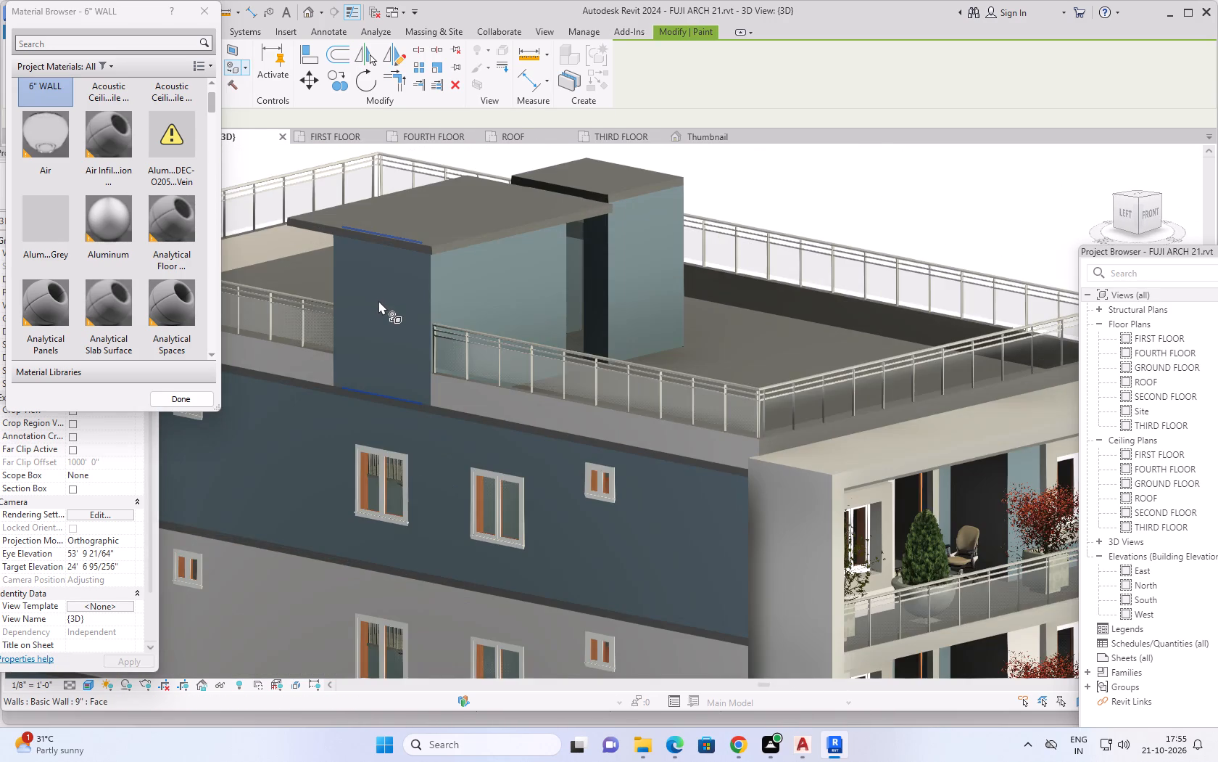
left_click(378, 300)
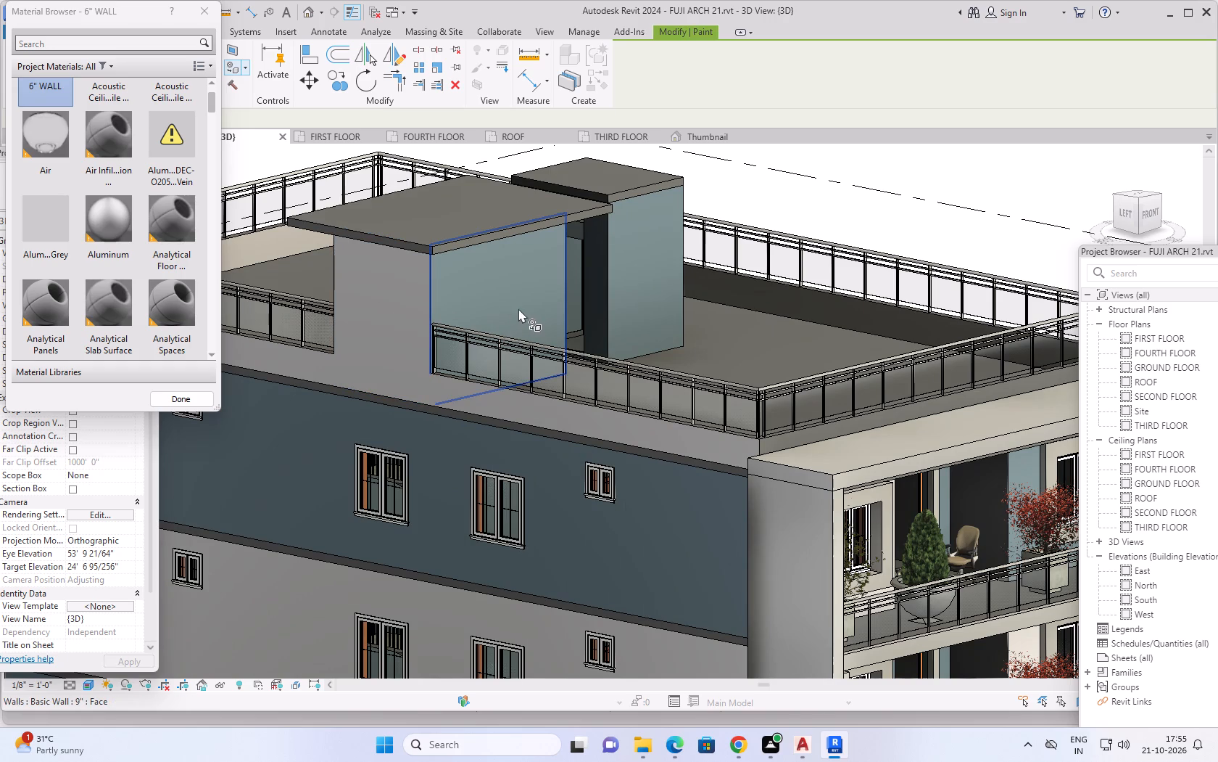
Examine the building's painted exterior, roof and balconies from the front and left side.
scroll(522, 313, "down", 2)
scroll(623, 332, "down", 2)
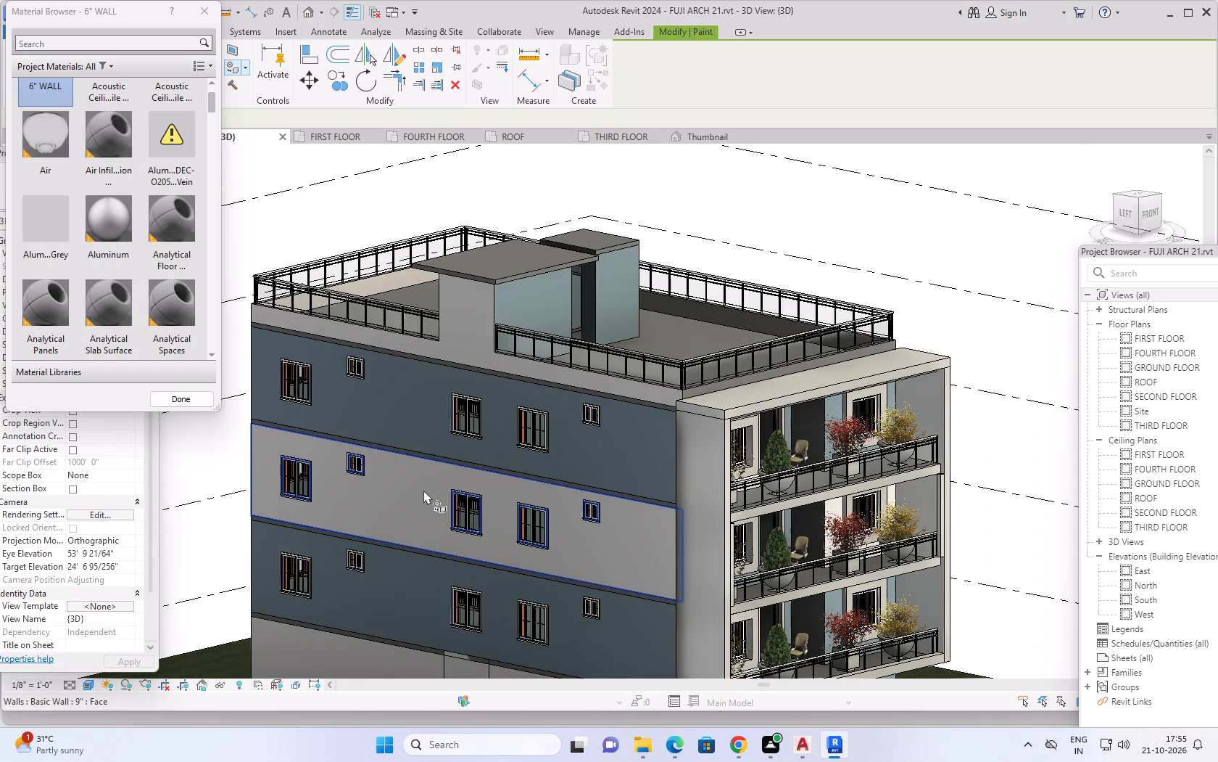
middle_click_drag(895, 275, 774, 303, "shift")
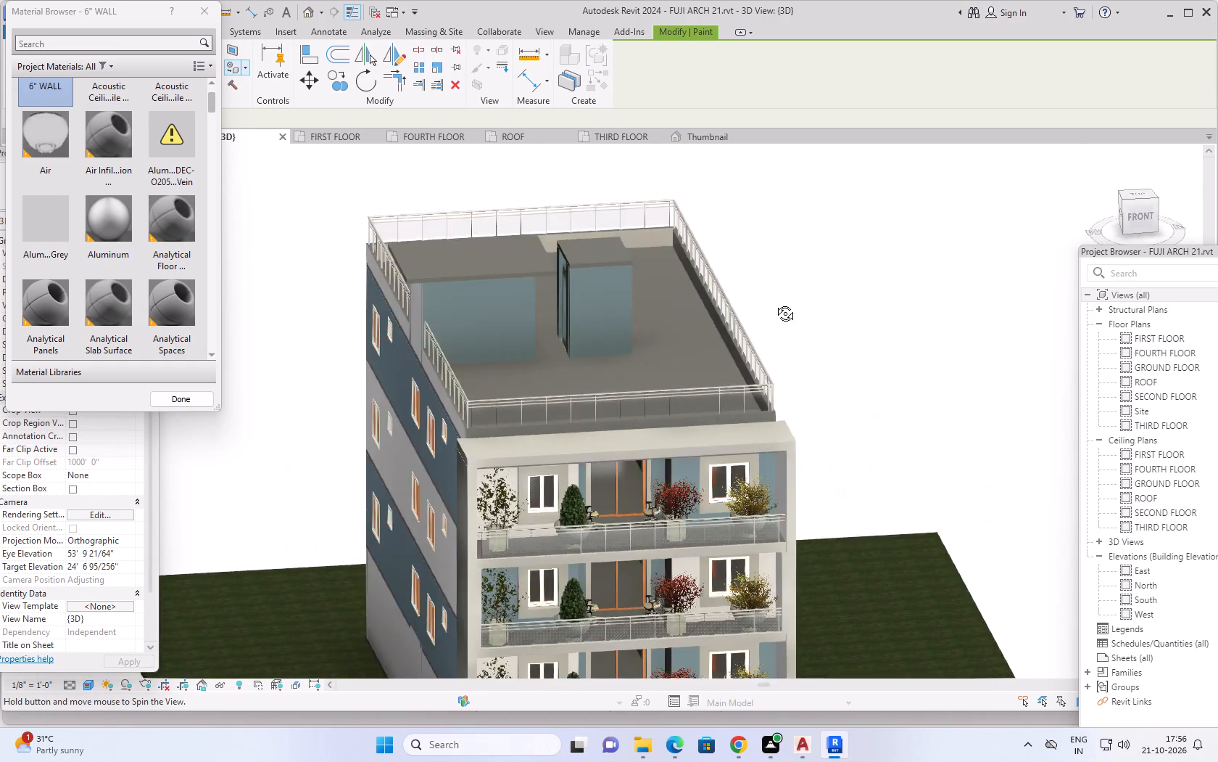
middle_click_drag(774, 303, 771, 286, "shift")
scroll(799, 297, "down", 4)
middle_click_drag(837, 373, 866, 304)
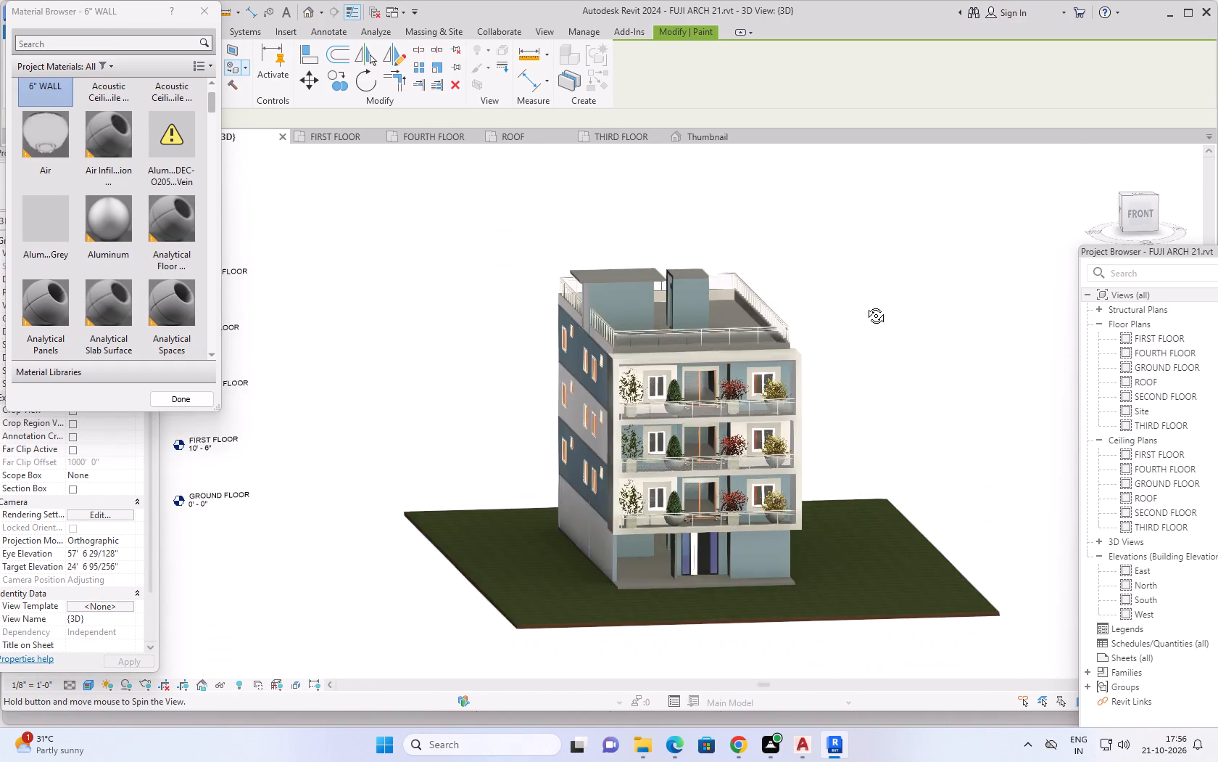
middle_click_drag(866, 304, 878, 308)
scroll(879, 332, "up", 2)
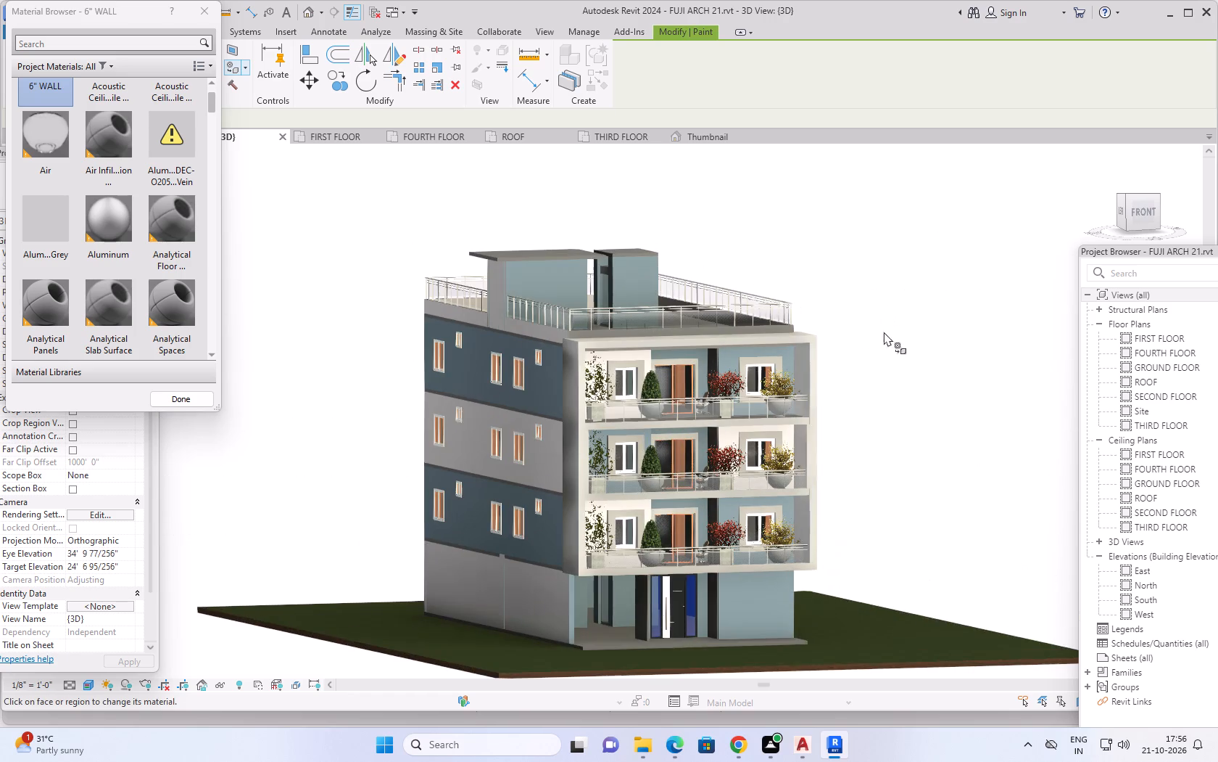
middle_click_drag(876, 326, 805, 322)
middle_click_drag(807, 327, 813, 331)
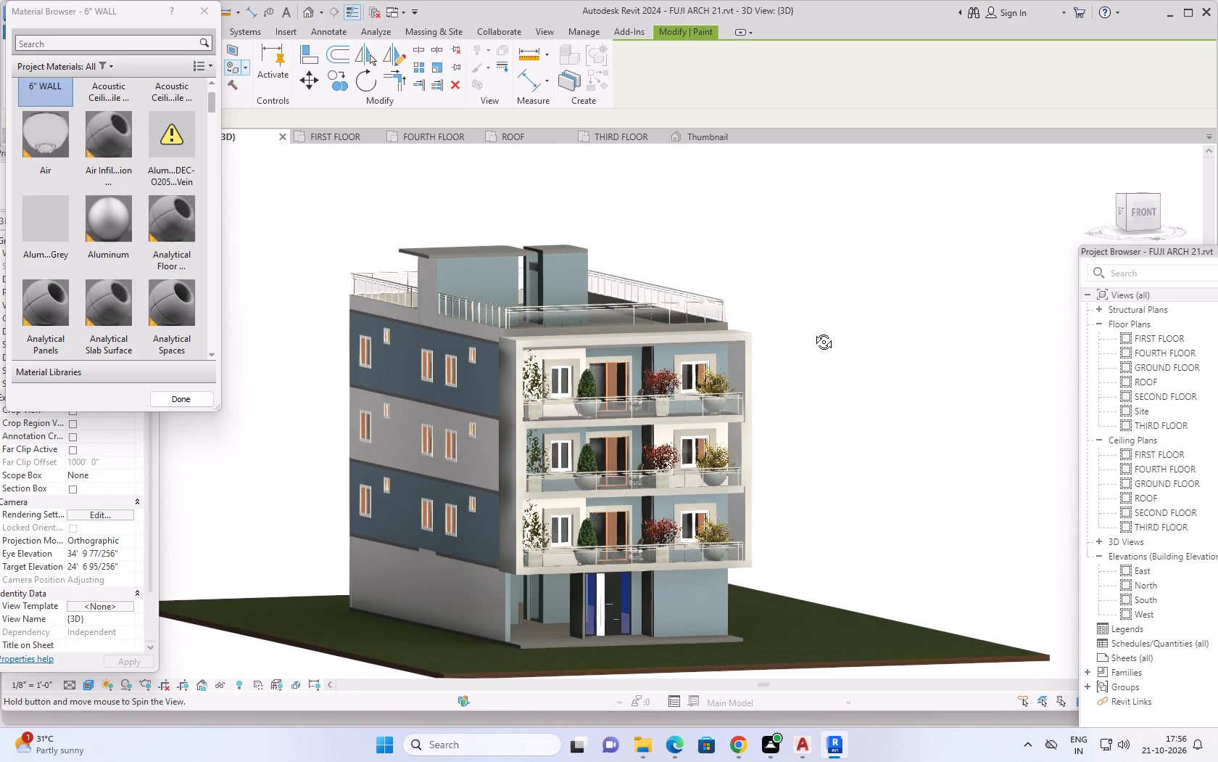
middle_click_drag(813, 331, 817, 334)
scroll(817, 334, "up", 1)
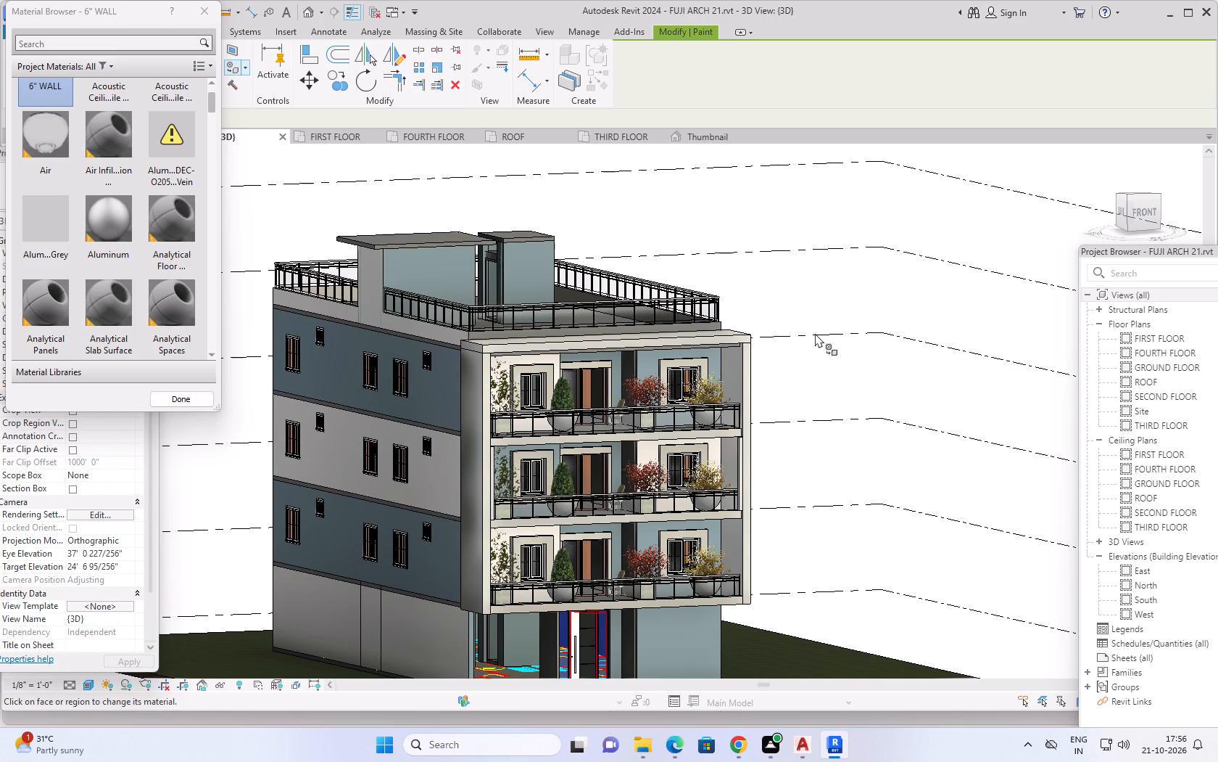
middle_click_drag(822, 361, 870, 332)
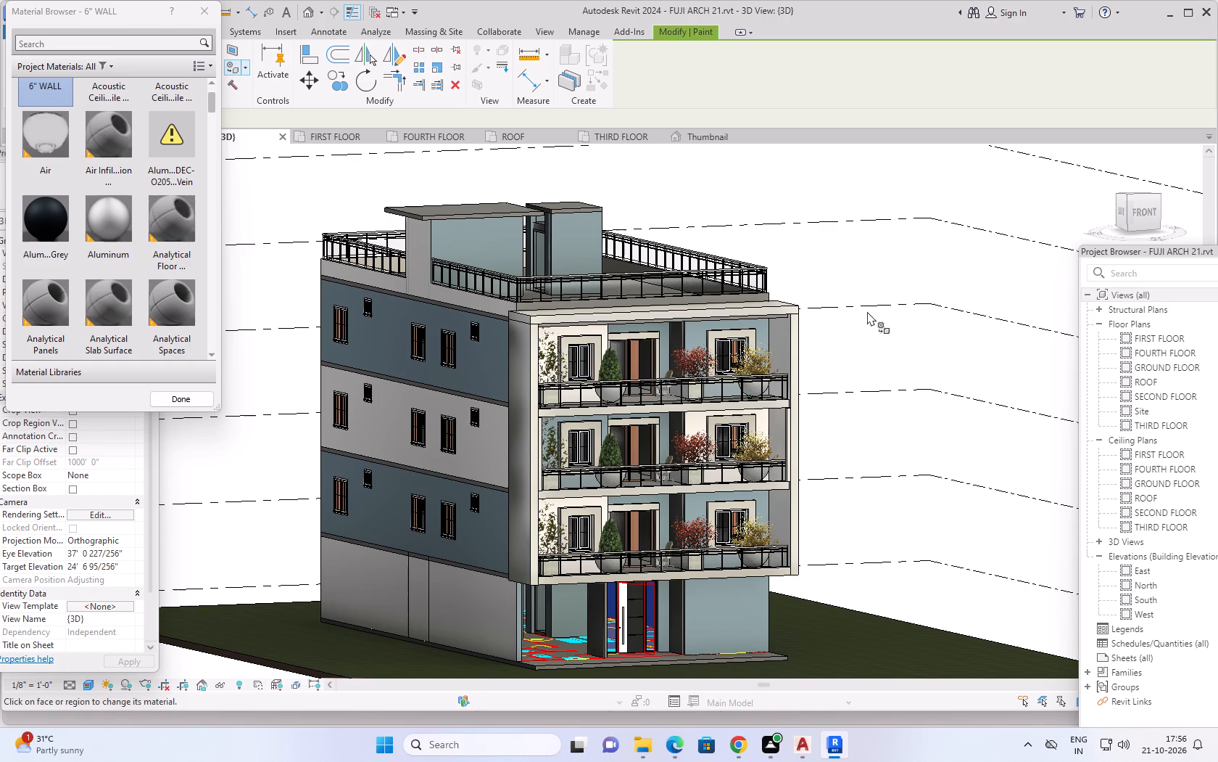
scroll(865, 326, "down", 1)
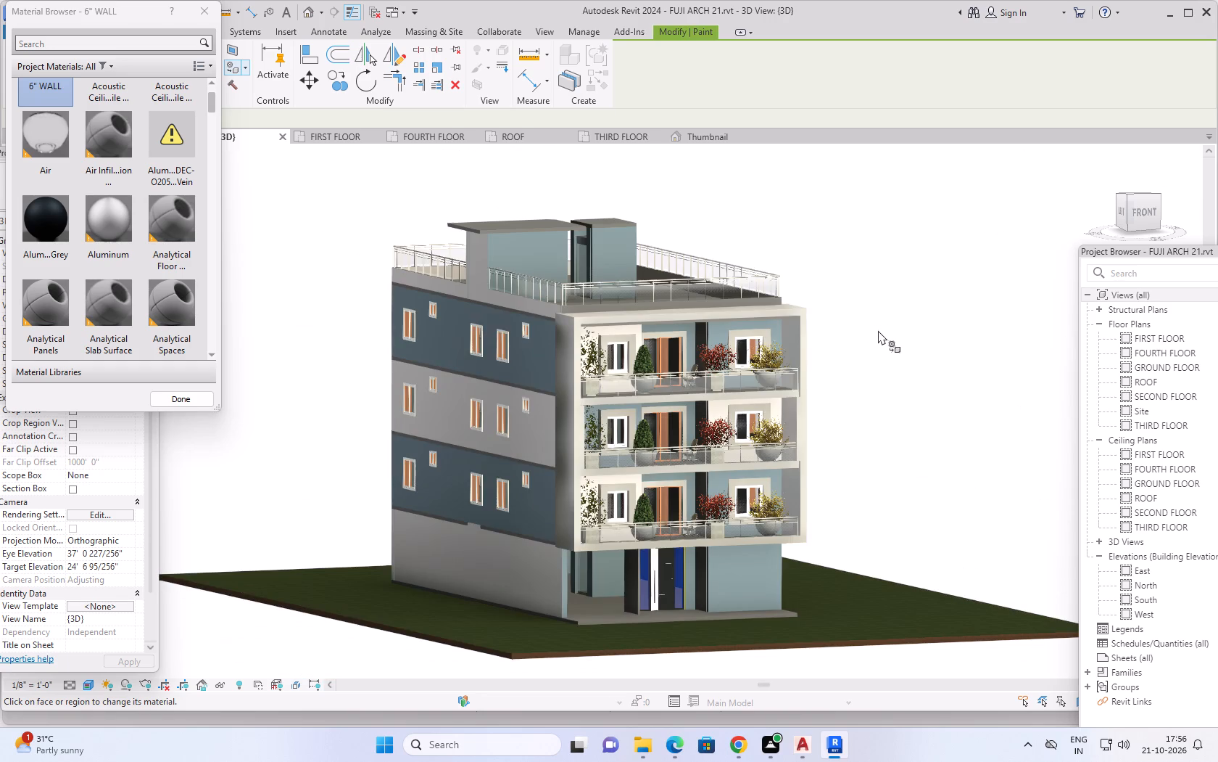
middle_click_drag(878, 330, 861, 319)
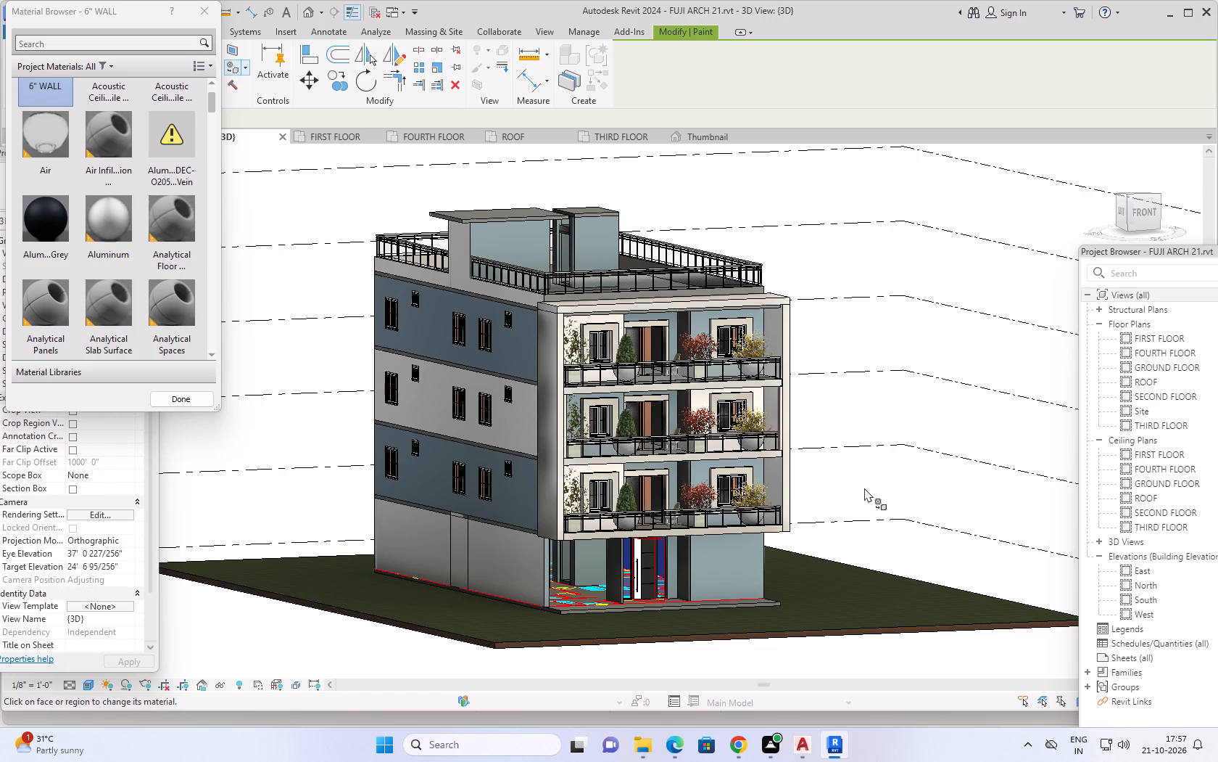
middle_click_drag(860, 476, 903, 479, "shift")
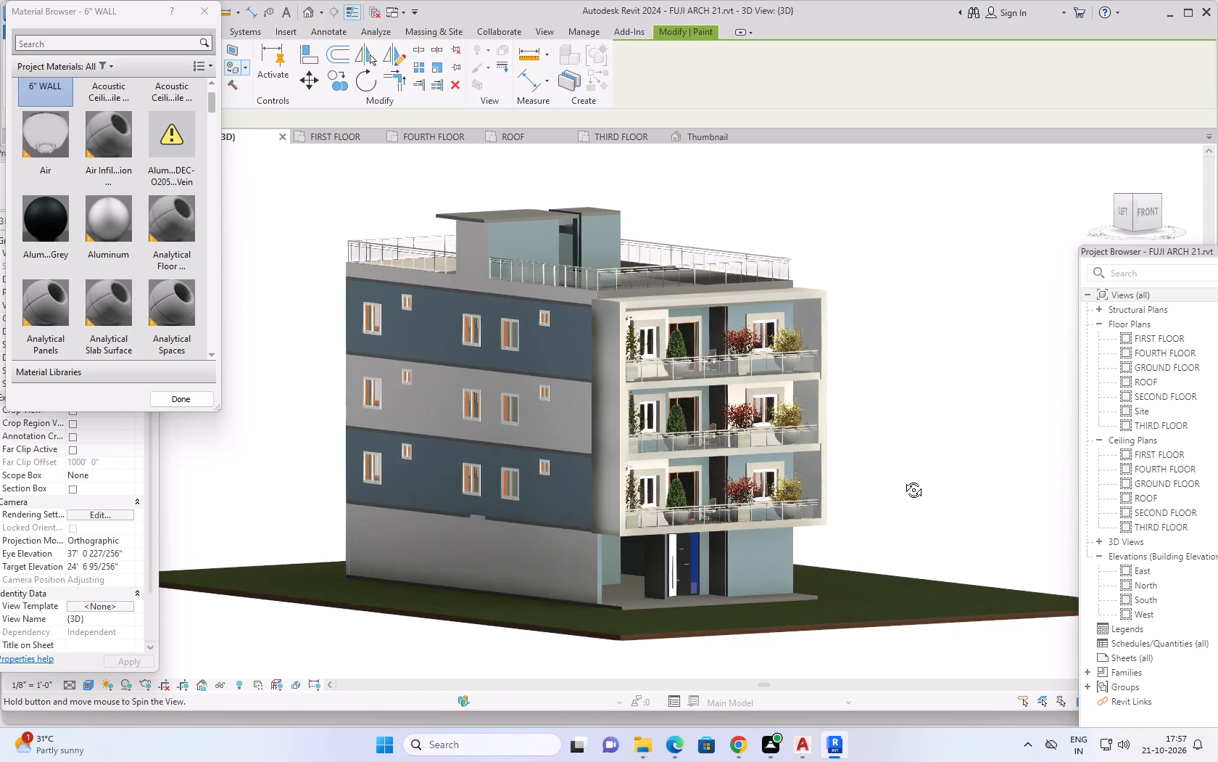
middle_click_drag(903, 479, 913, 511, "shift")
scroll(895, 472, "up", 1)
middle_click_drag(888, 441, 907, 446)
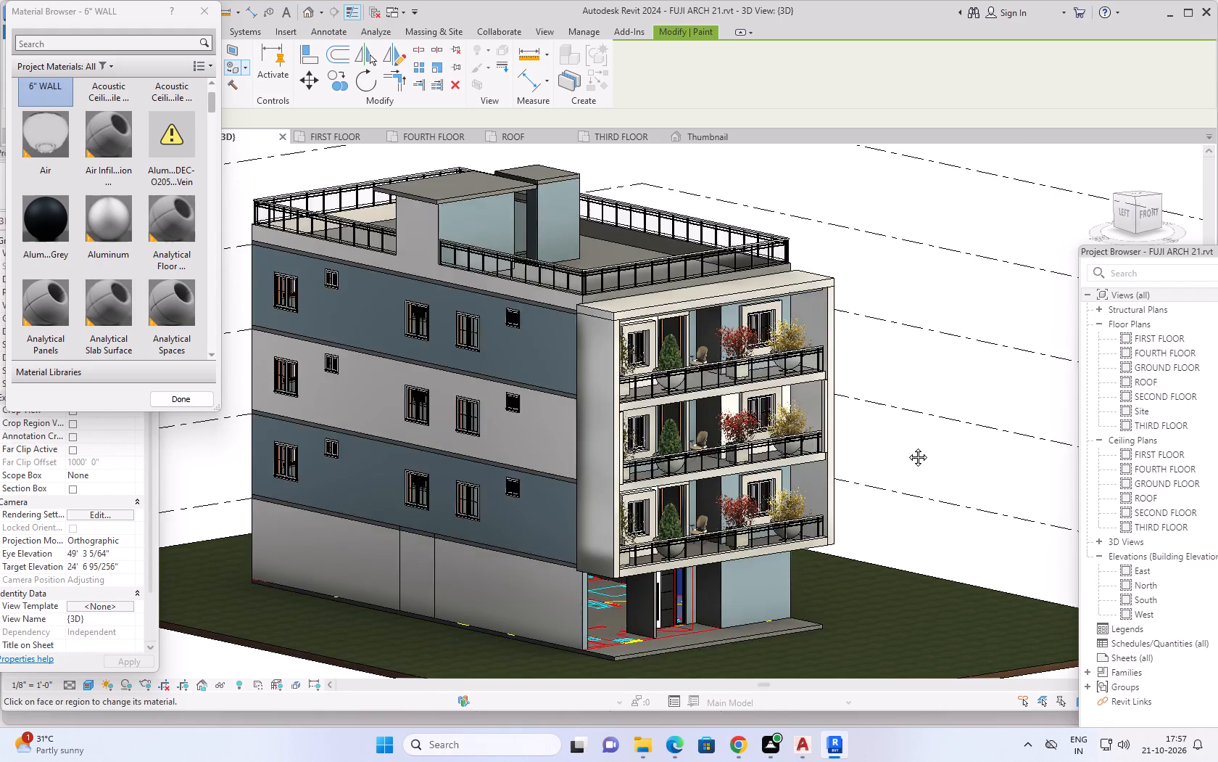
middle_click_drag(907, 446, 932, 458)
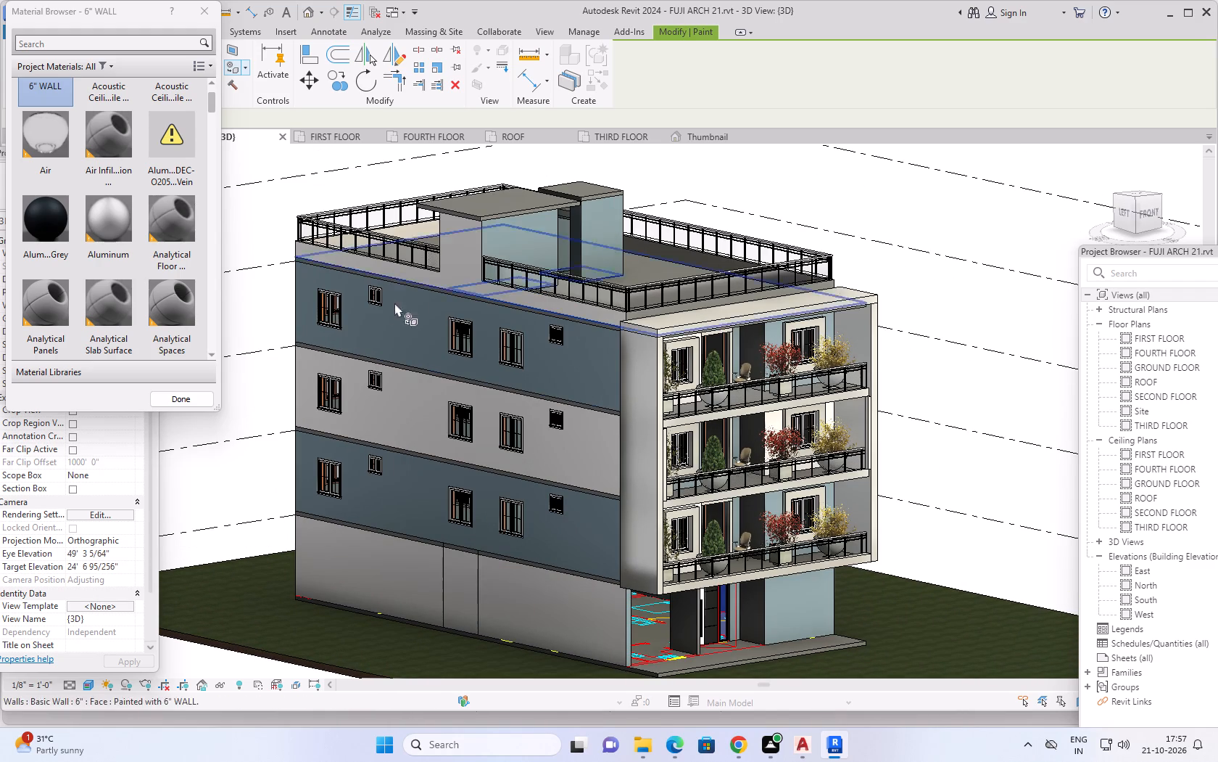
Leave the Paint tool and create a new project material named WOOD.
left_click(206, 9)
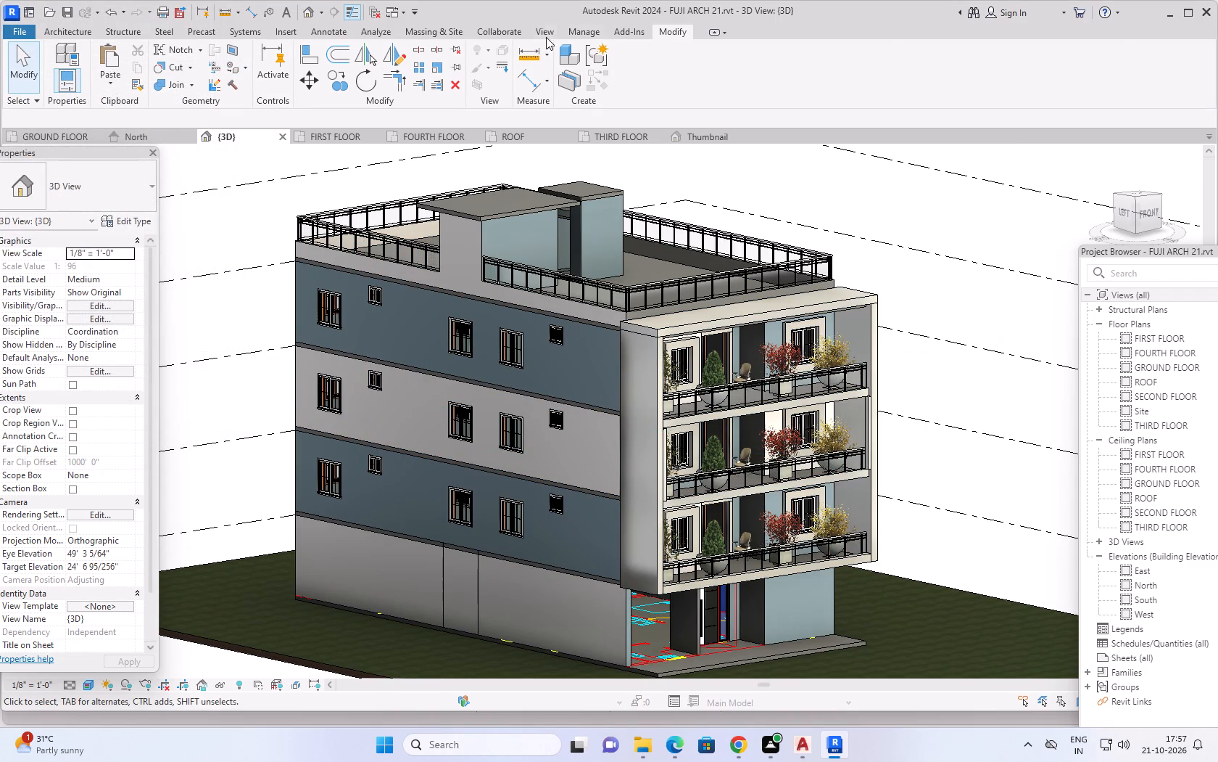
left_click(581, 28)
left_click(67, 64)
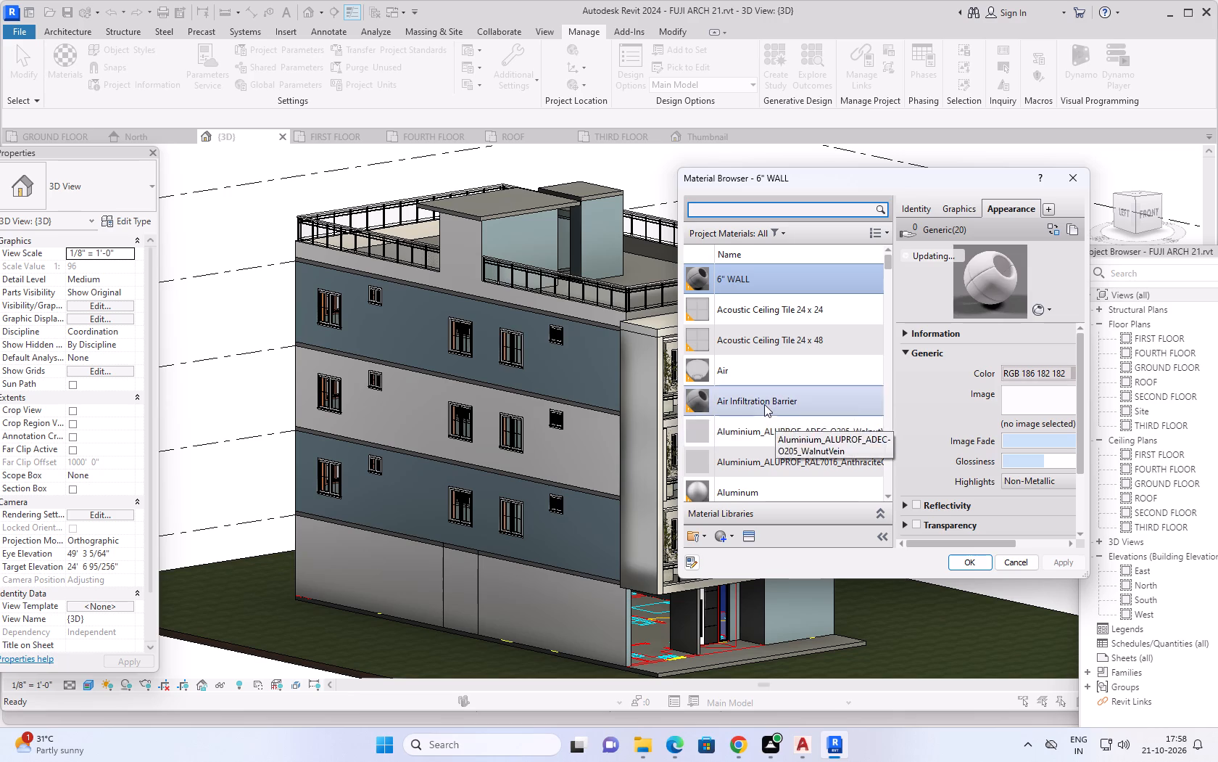
right_click(755, 533)
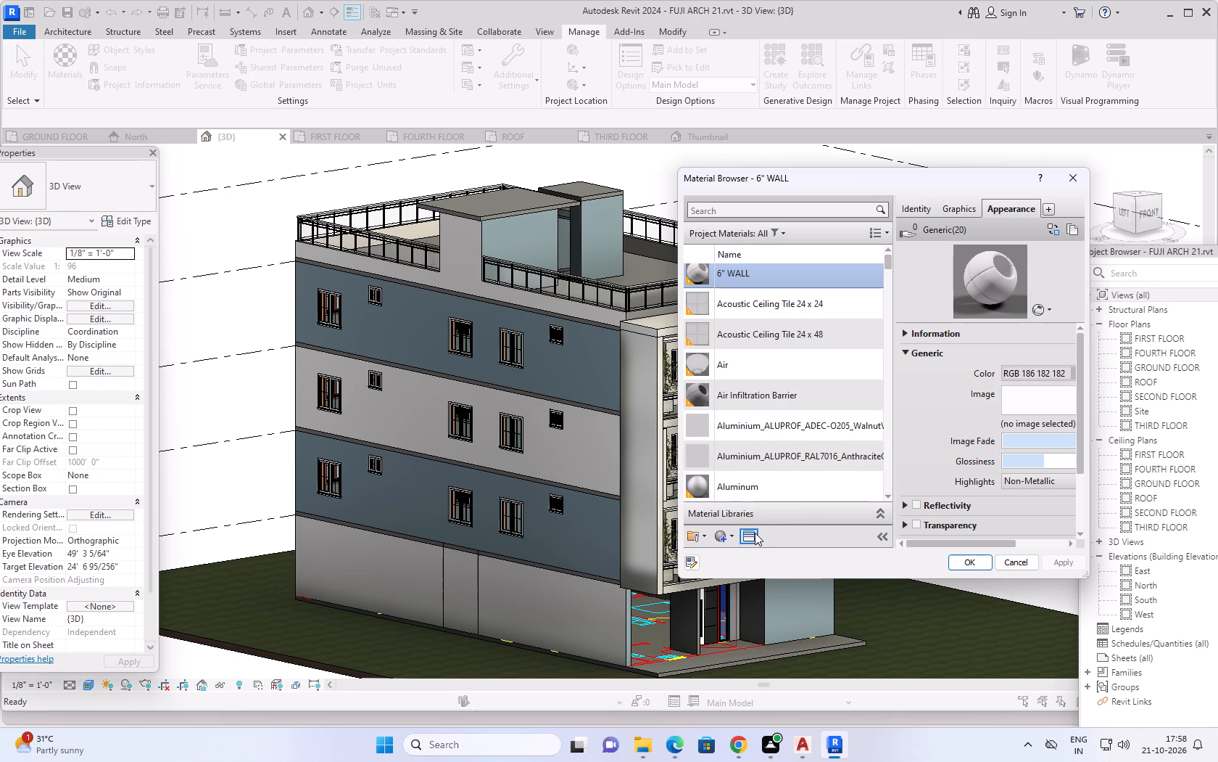
left_click(732, 537)
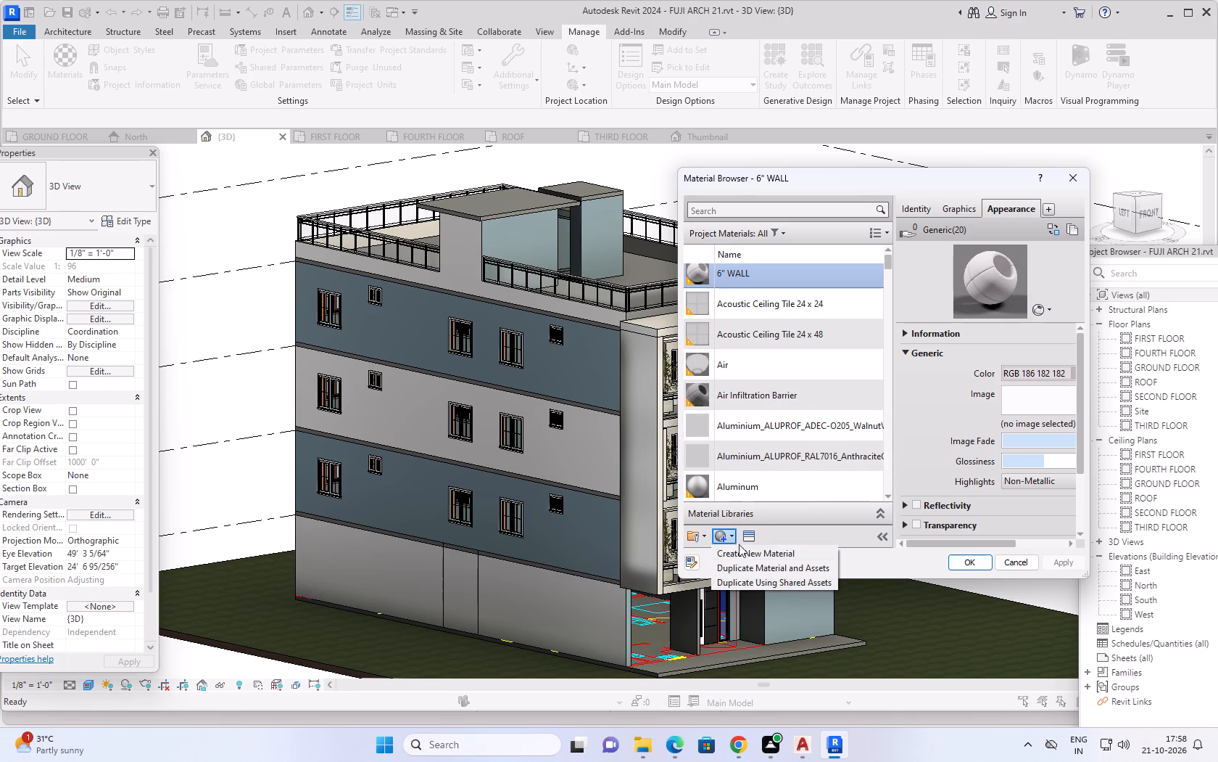
left_click(743, 554)
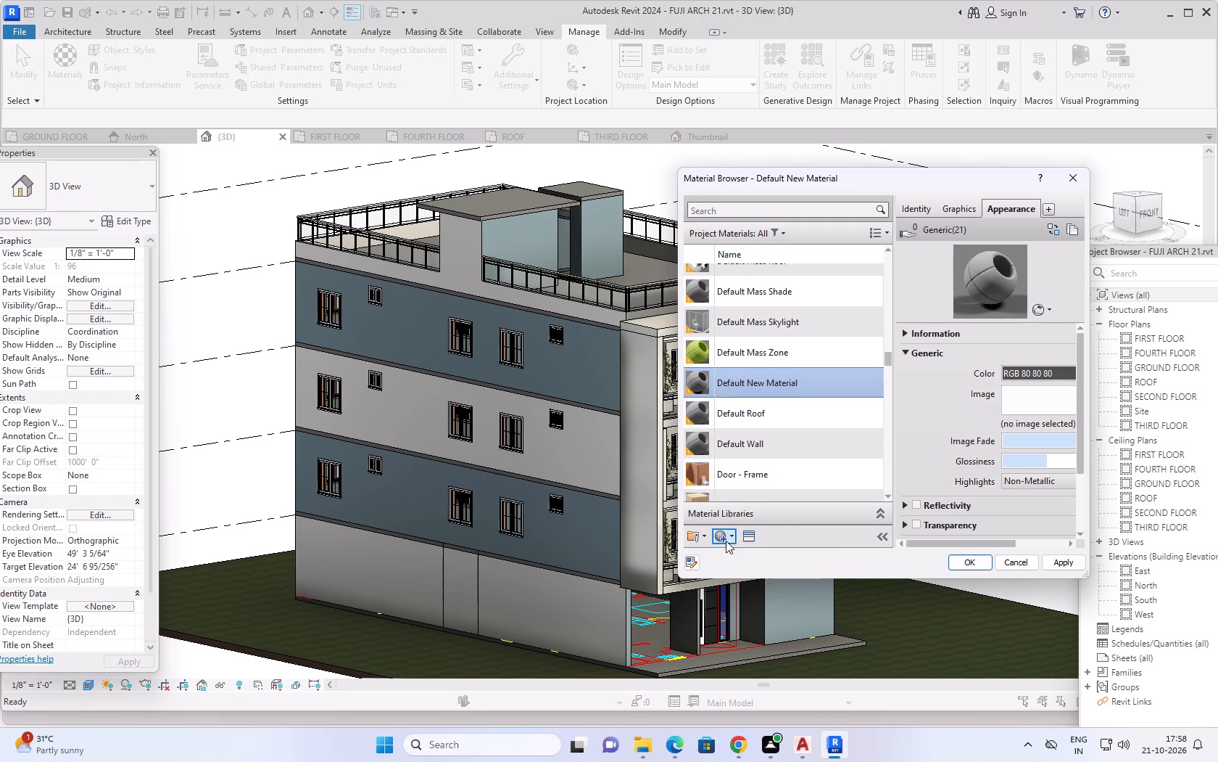
left_click(730, 532)
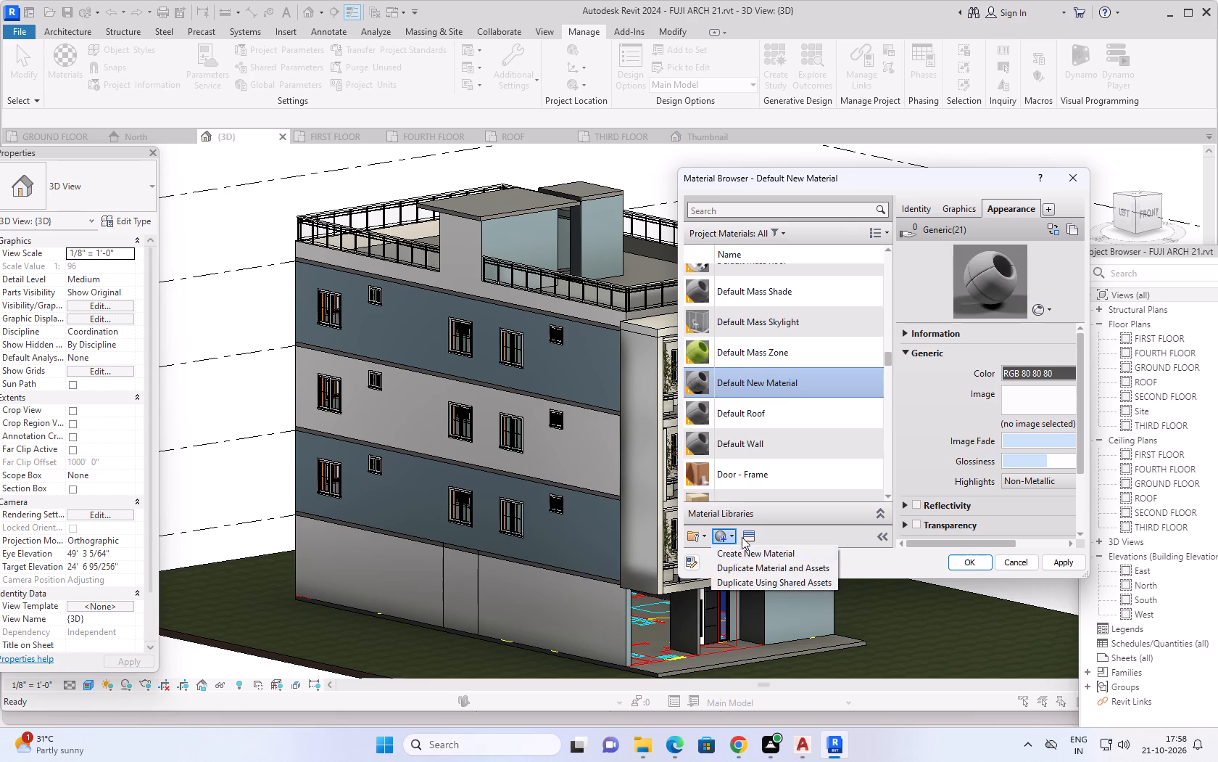
right_click(807, 380)
right_click(813, 390)
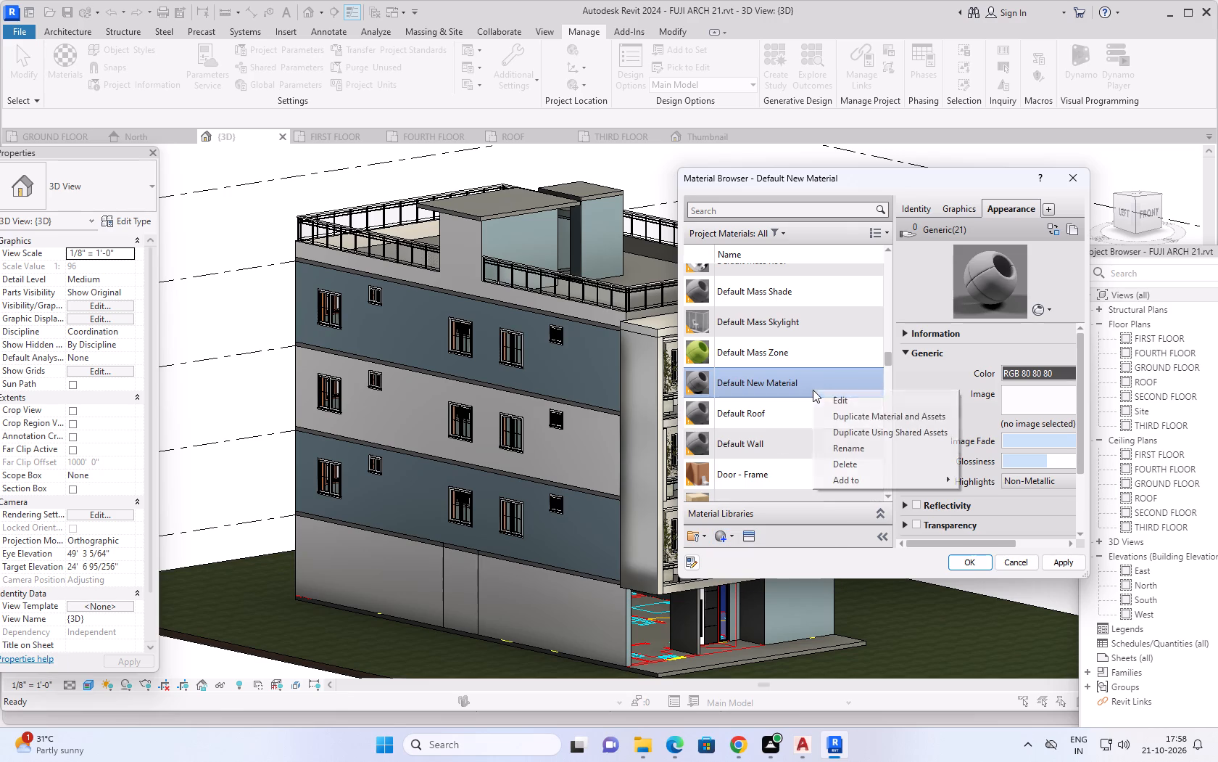
left_click(853, 450)
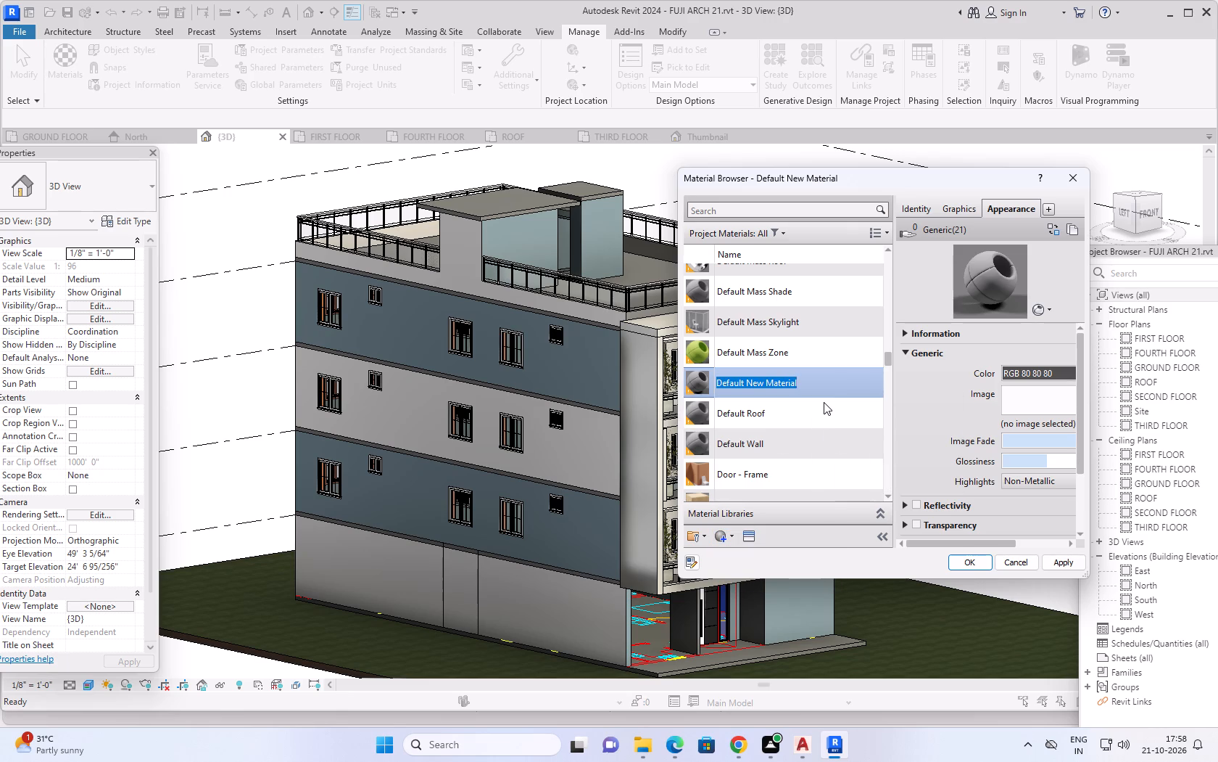
type("WOOD")
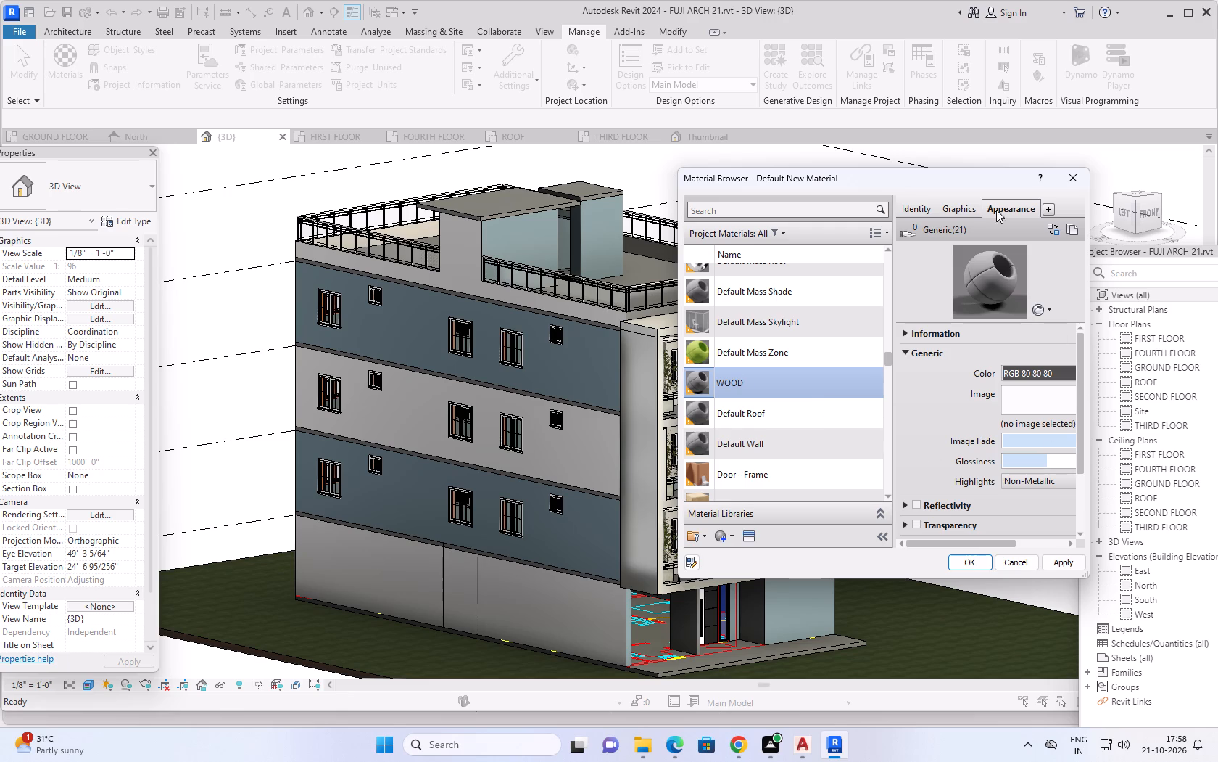
Make the WOOD material's shading use its render appearance and set its appearance color to RGB 118, 68, 40.
left_click(966, 202)
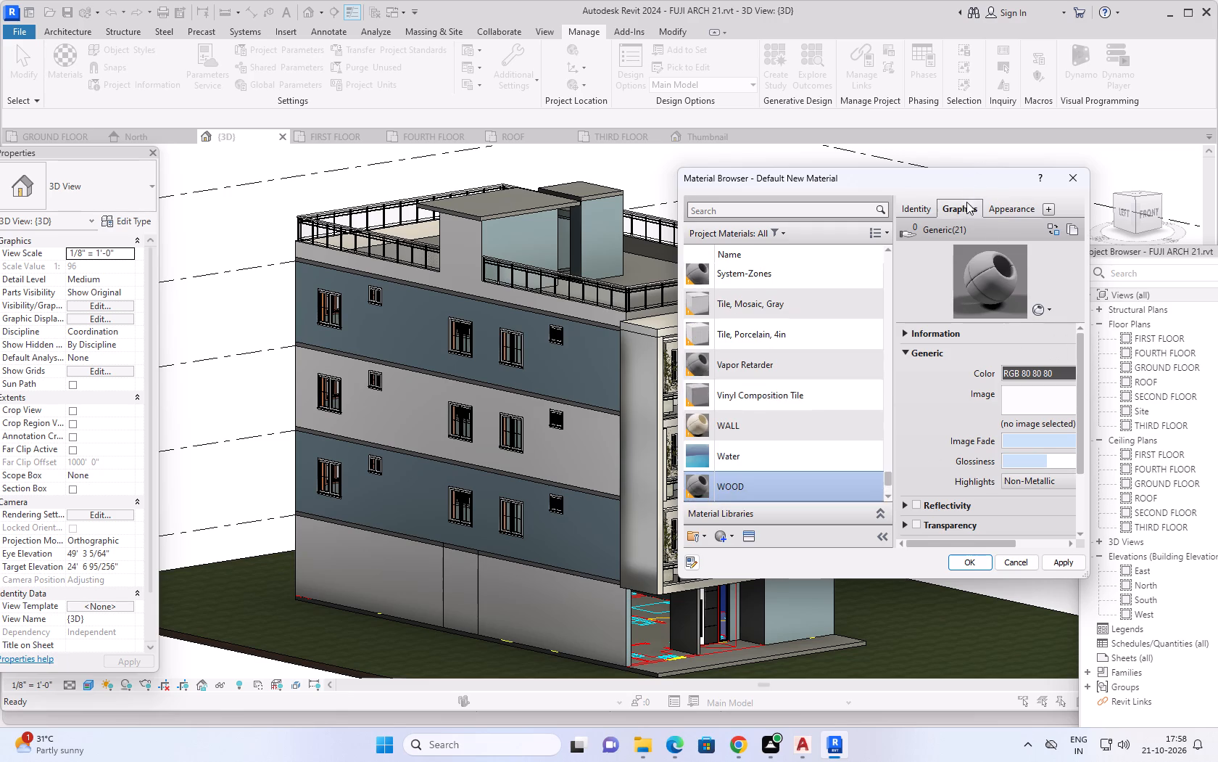
left_click(1003, 244)
left_click(1003, 210)
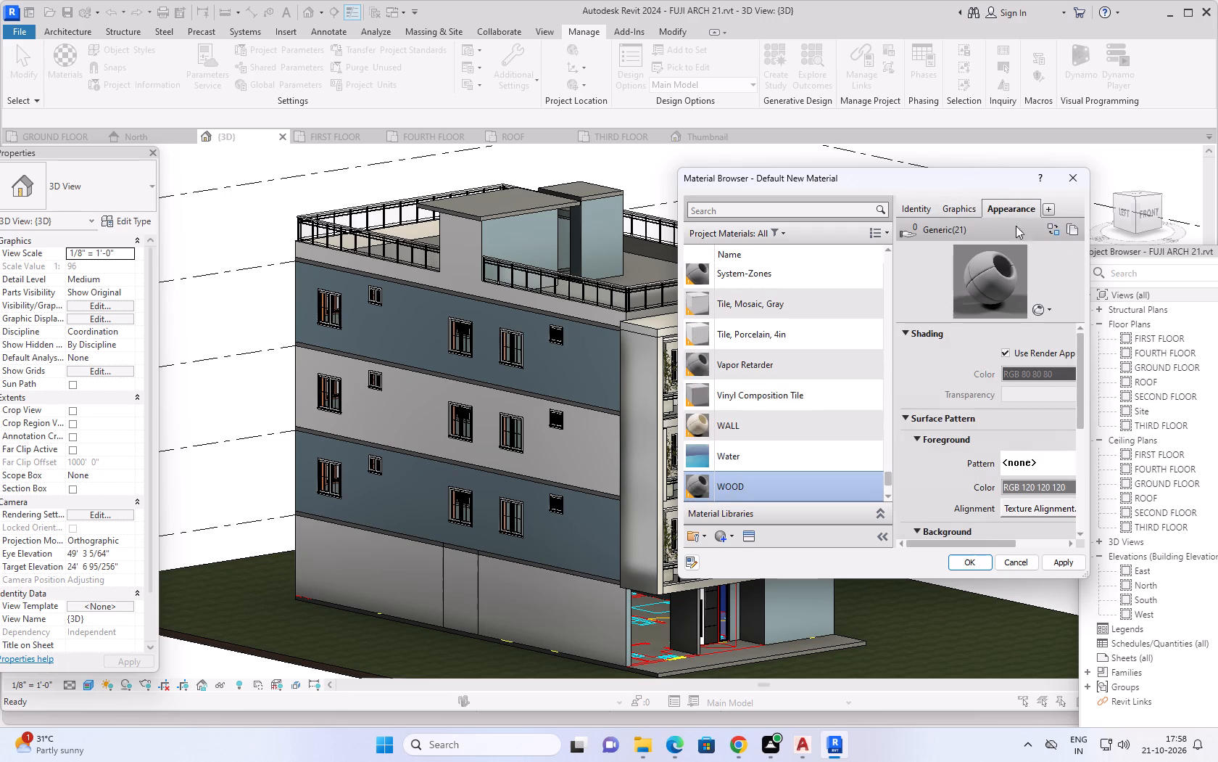
left_click(1056, 368)
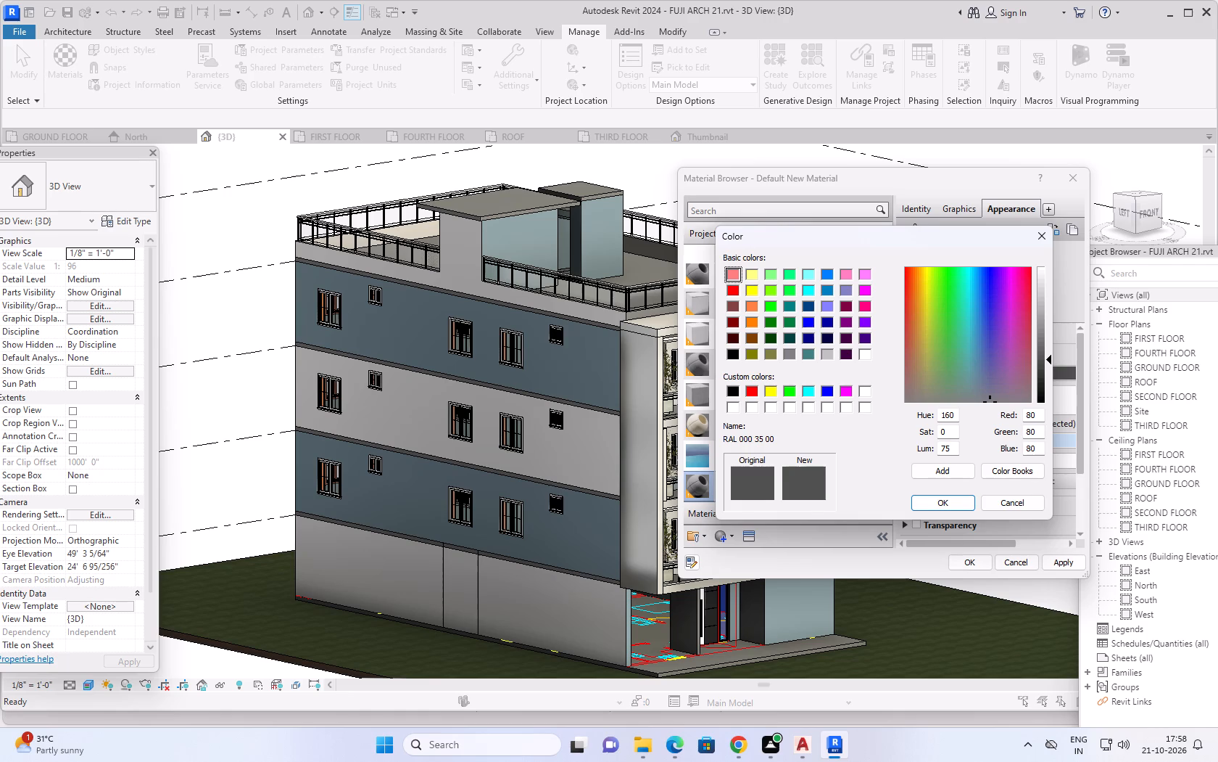
left_click_drag(1037, 413, 1003, 420)
type("118")
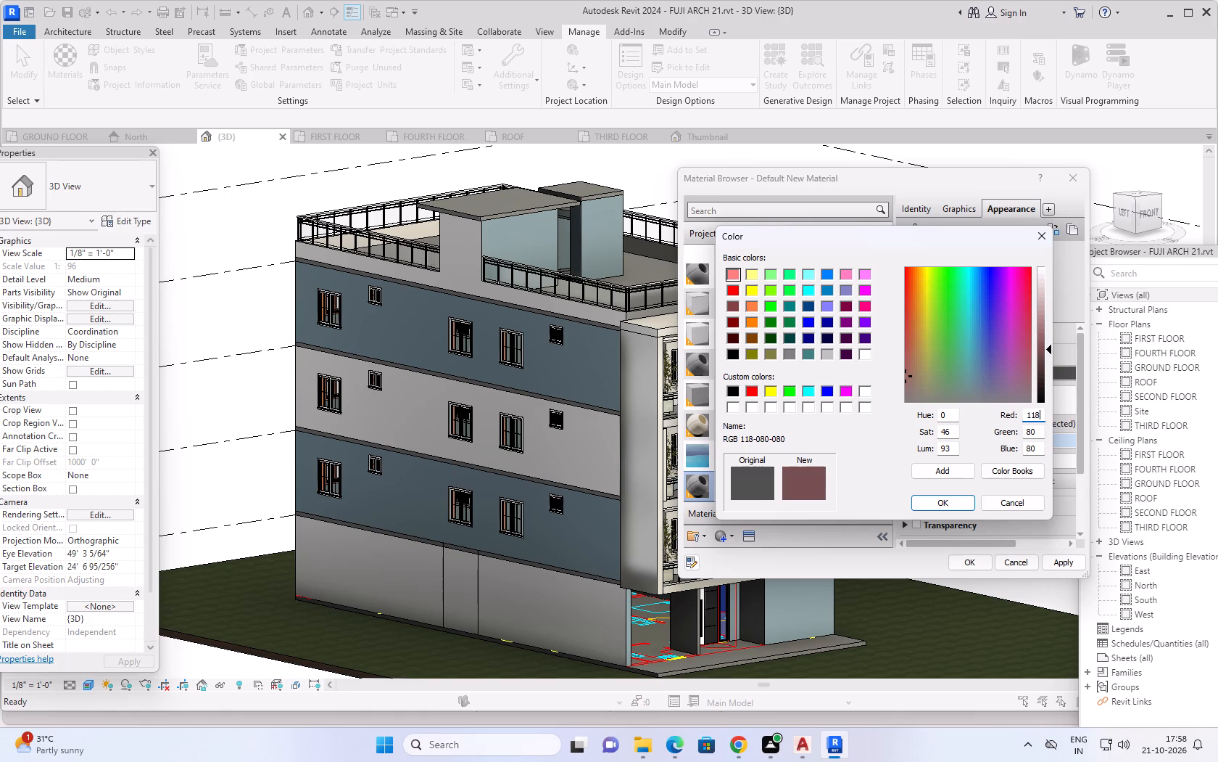
left_click_drag(1043, 435, 1019, 443)
type("68")
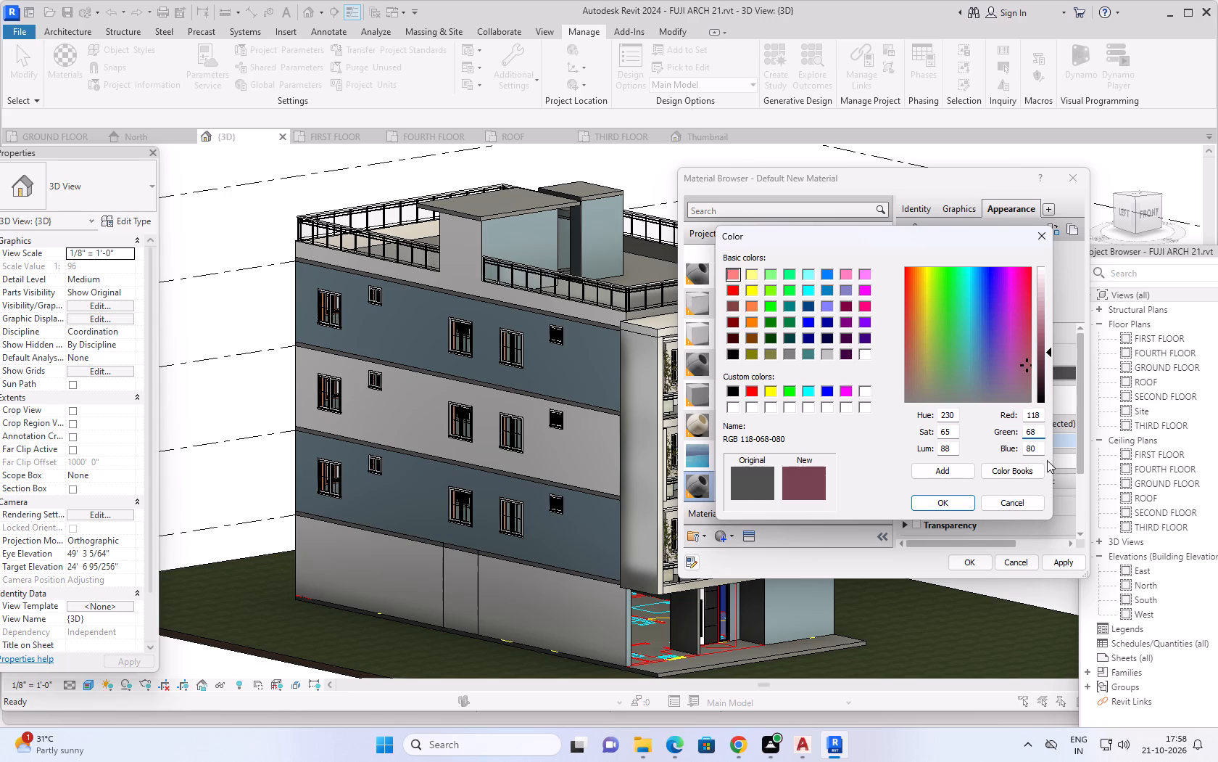
left_click_drag(1036, 448, 1017, 455)
type("40")
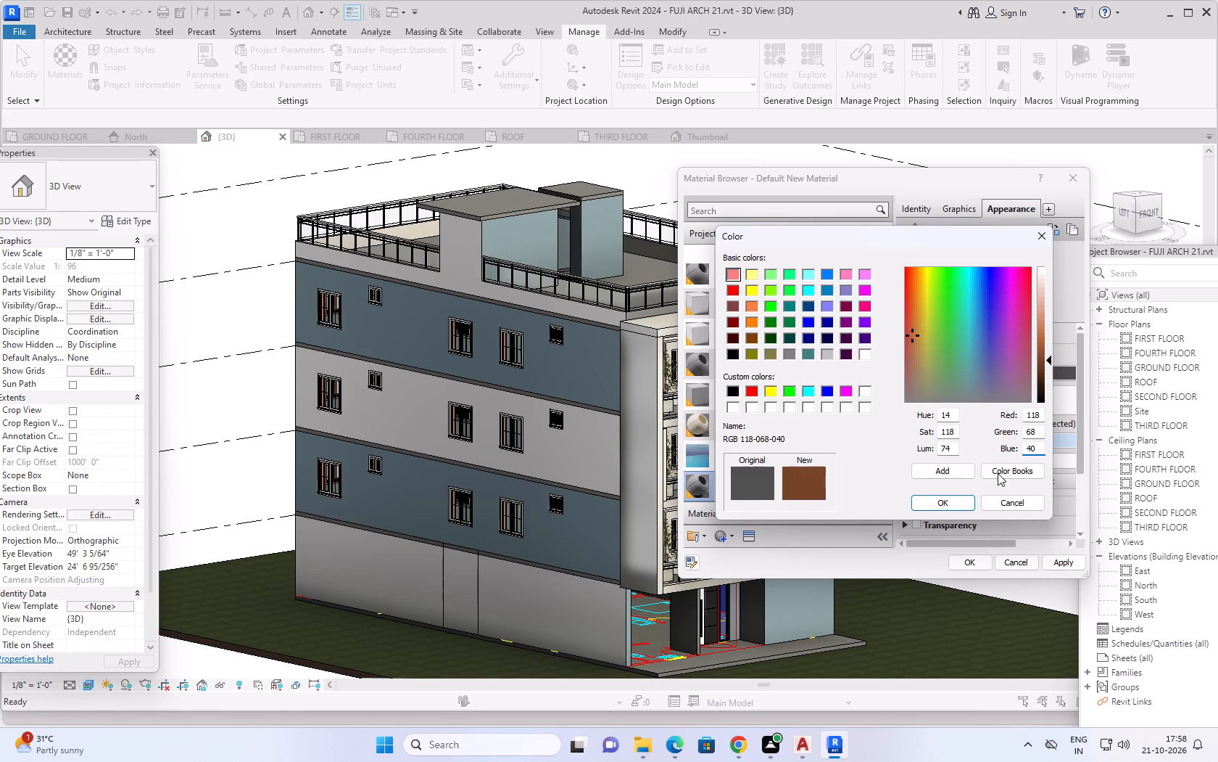
left_click(952, 504)
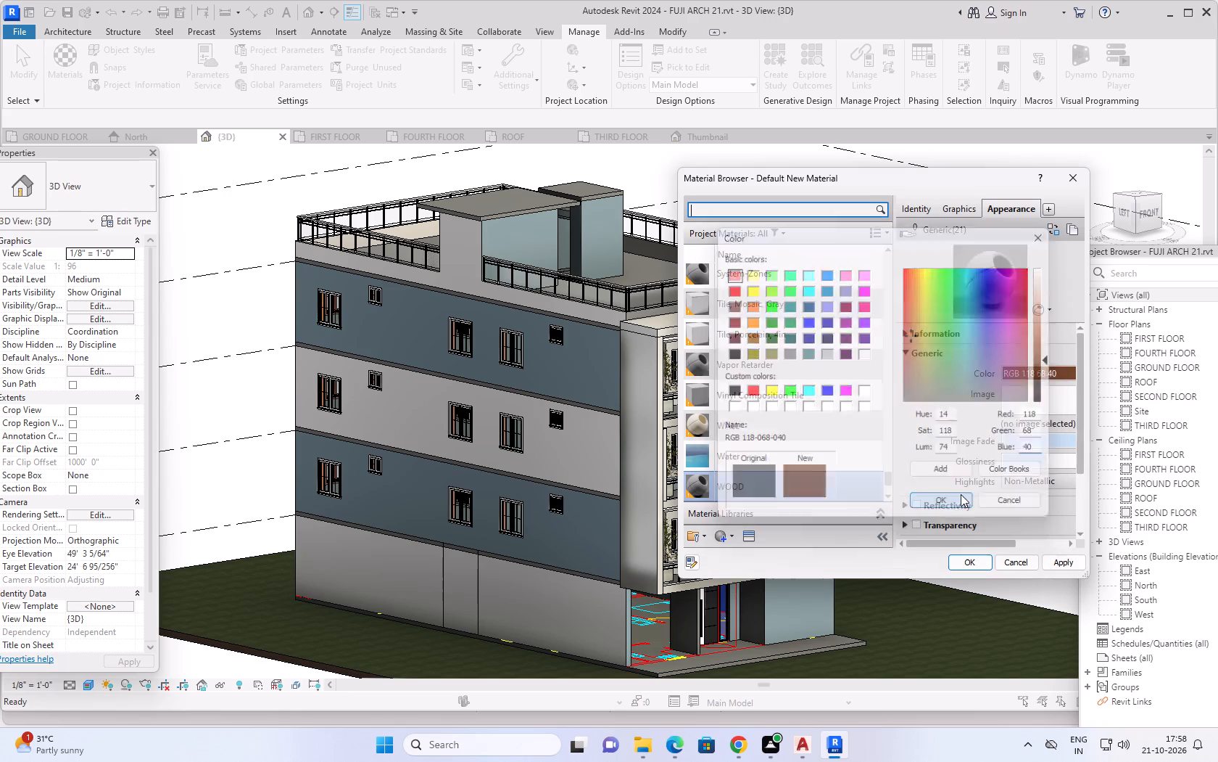
left_click(1071, 564)
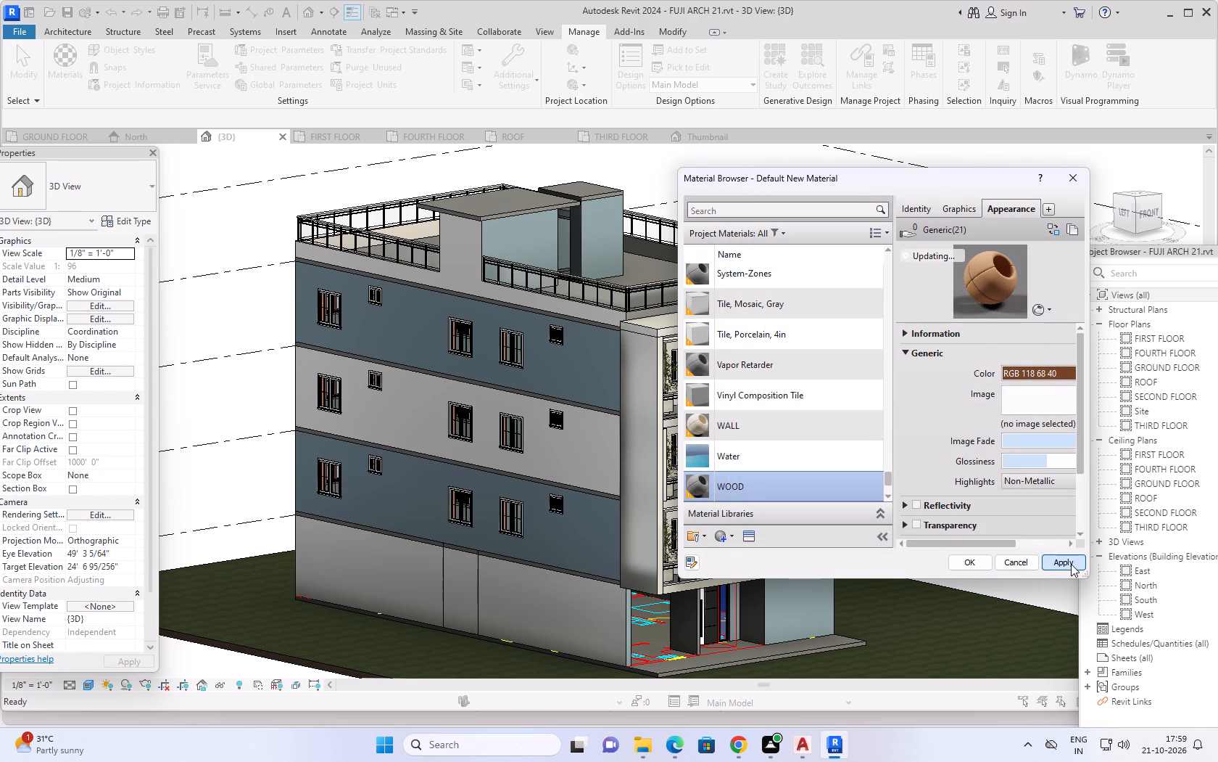
left_click(982, 560)
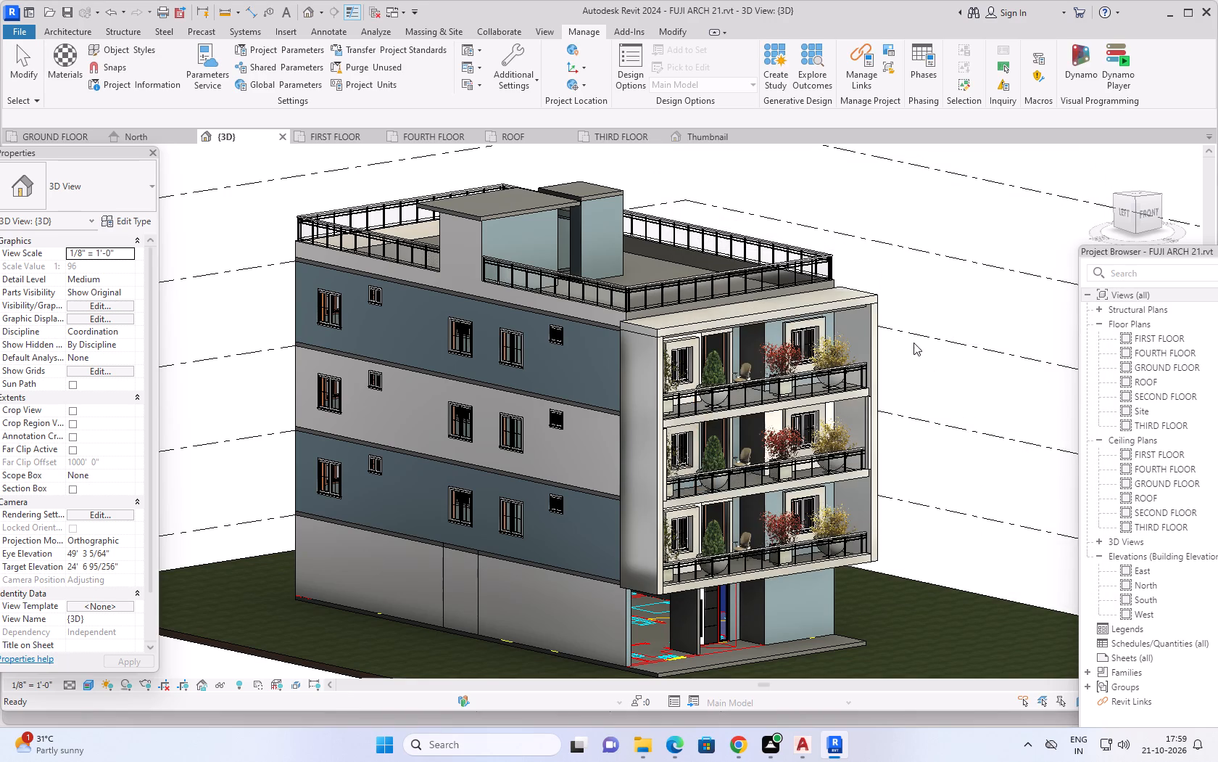
Create another new project material named WOOD 1.
left_click(73, 49)
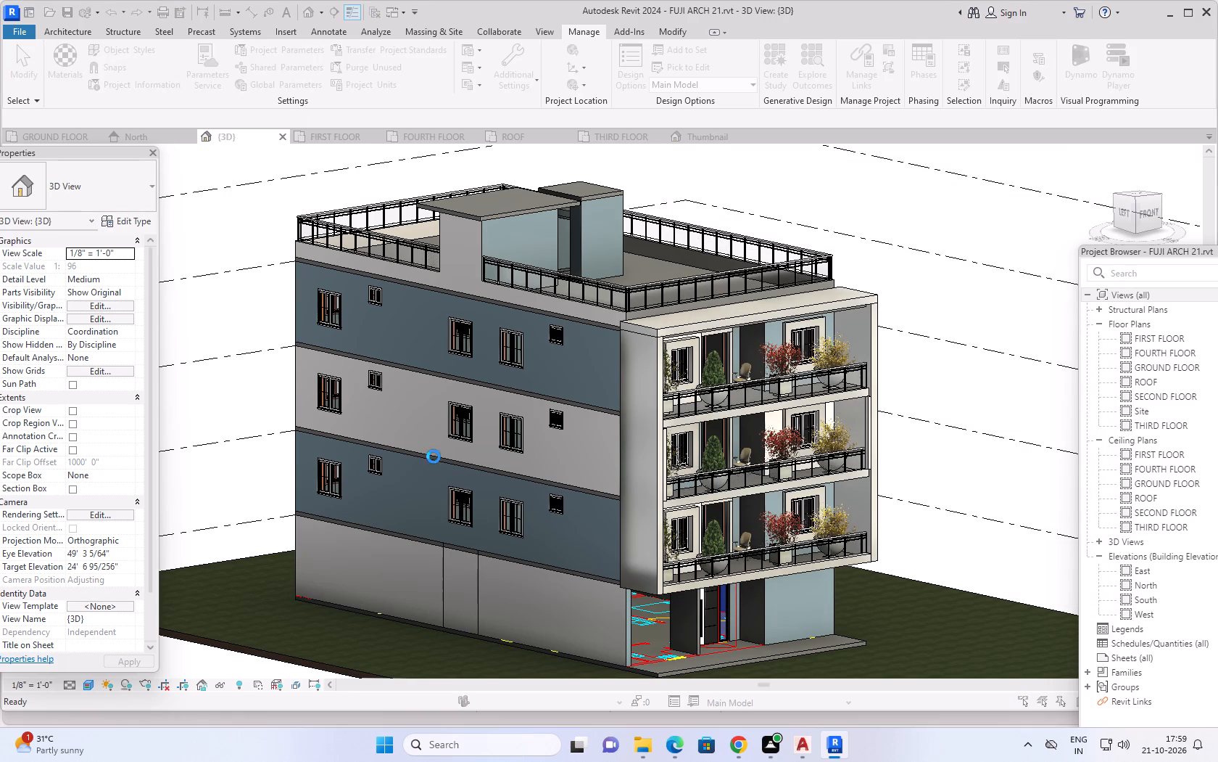
right_click(728, 536)
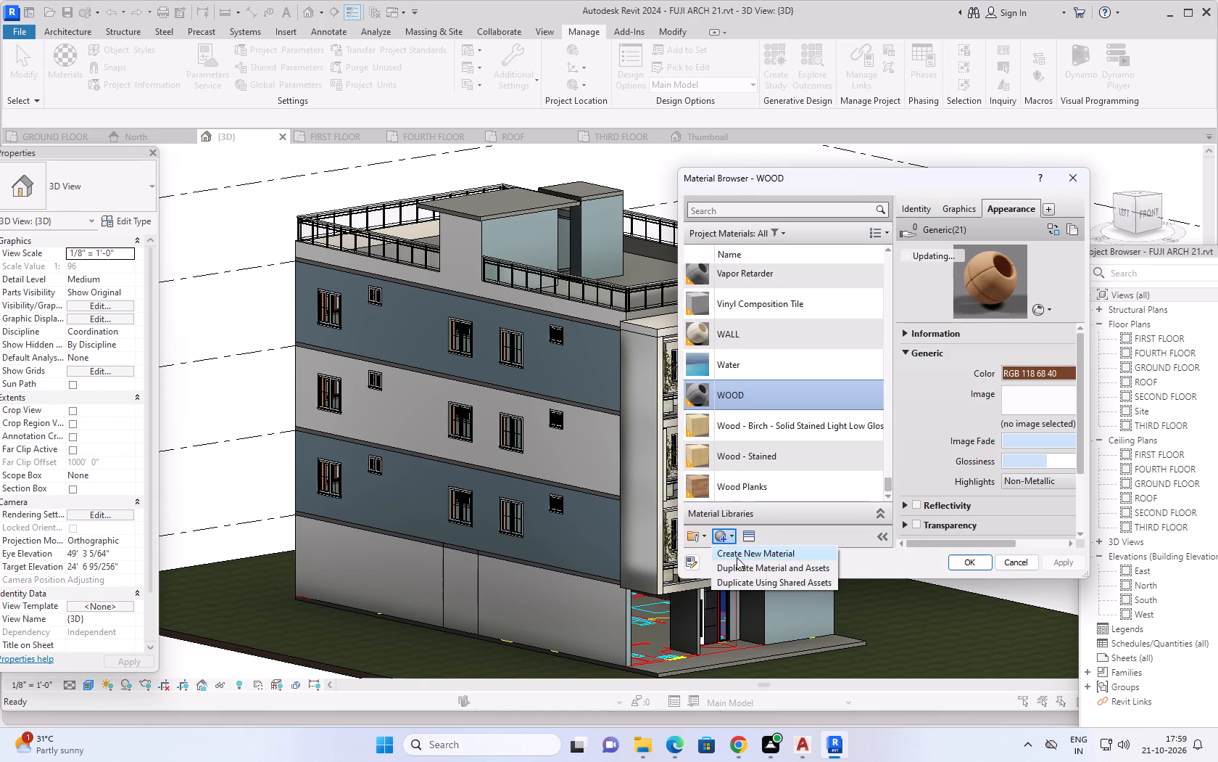
left_click(737, 557)
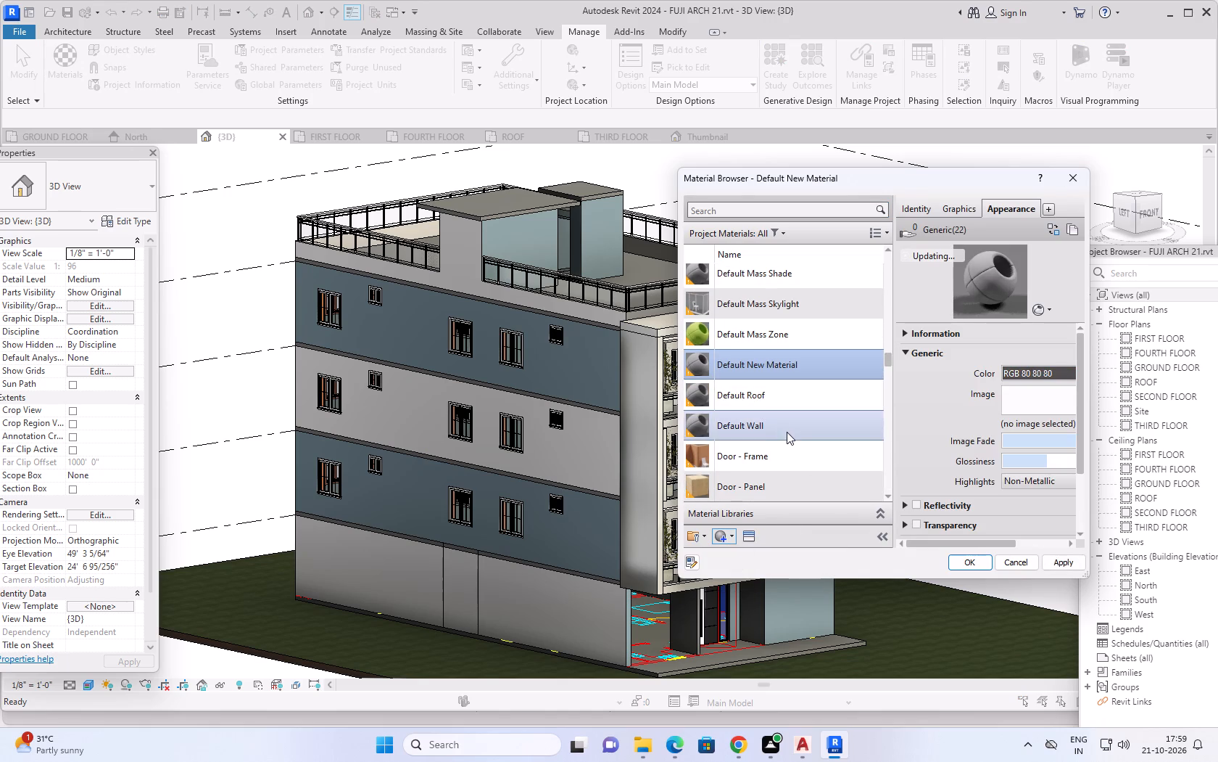
right_click(787, 369)
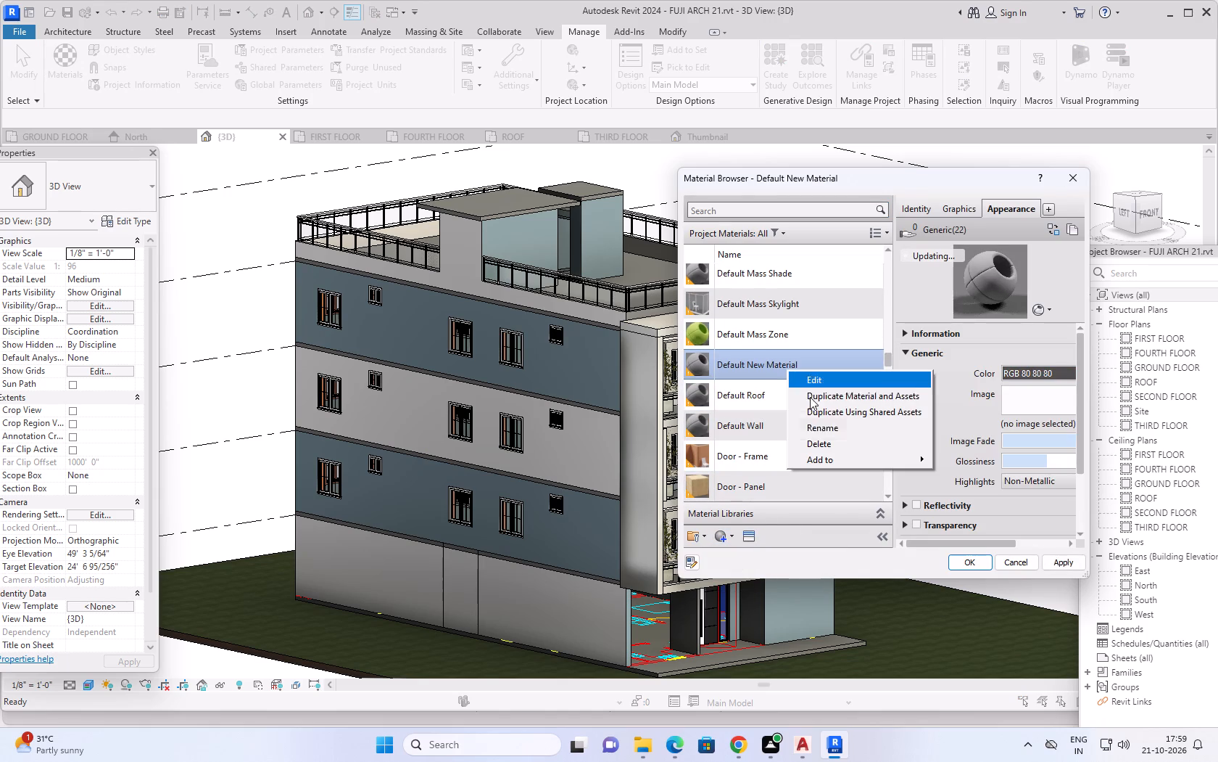
left_click(830, 424)
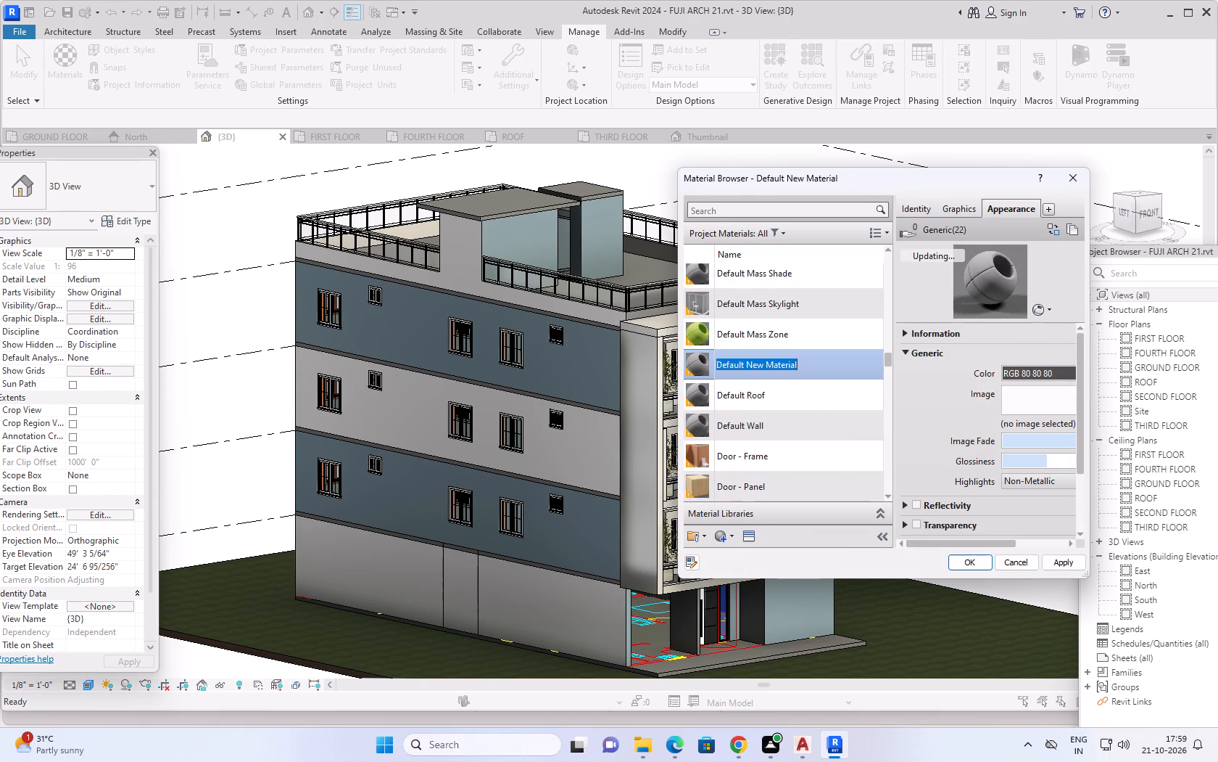
key("BackSpace")
type("WOOD 1")
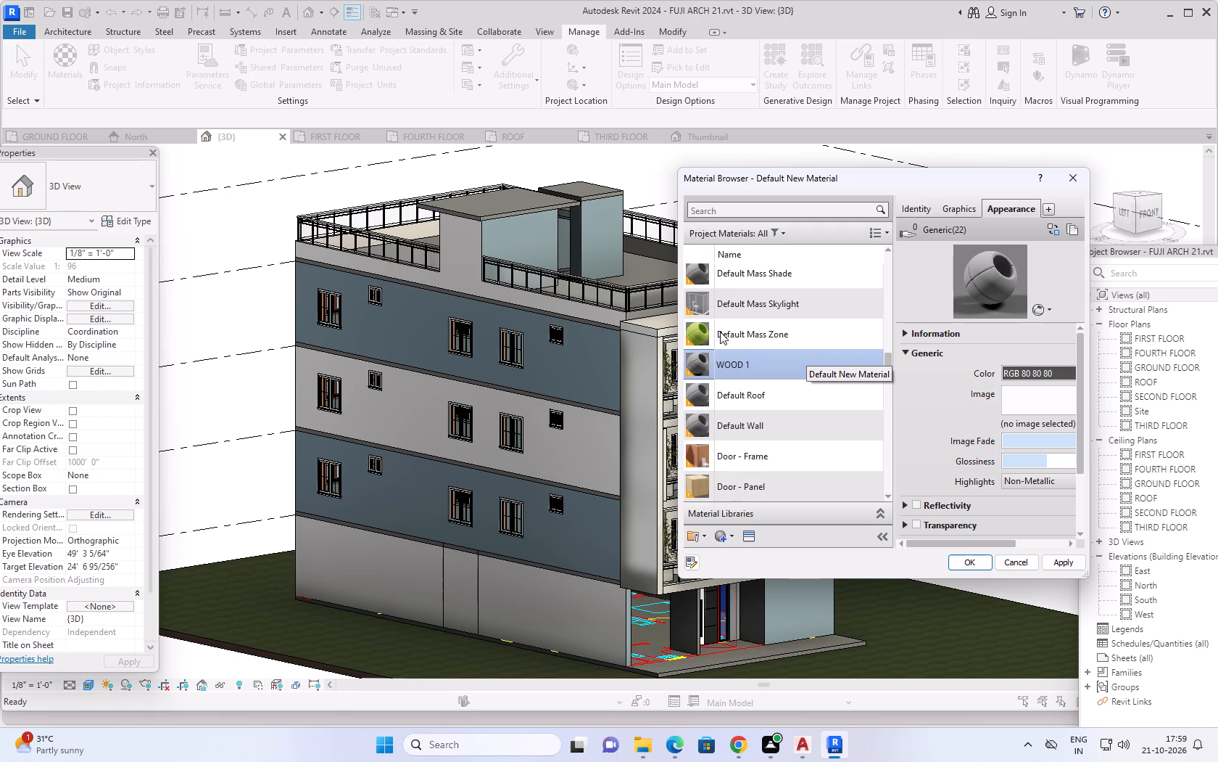
Make the WOOD 1 material's shading use its render appearance and set its appearance color to RGB 140, 93, 59.
left_click(966, 205)
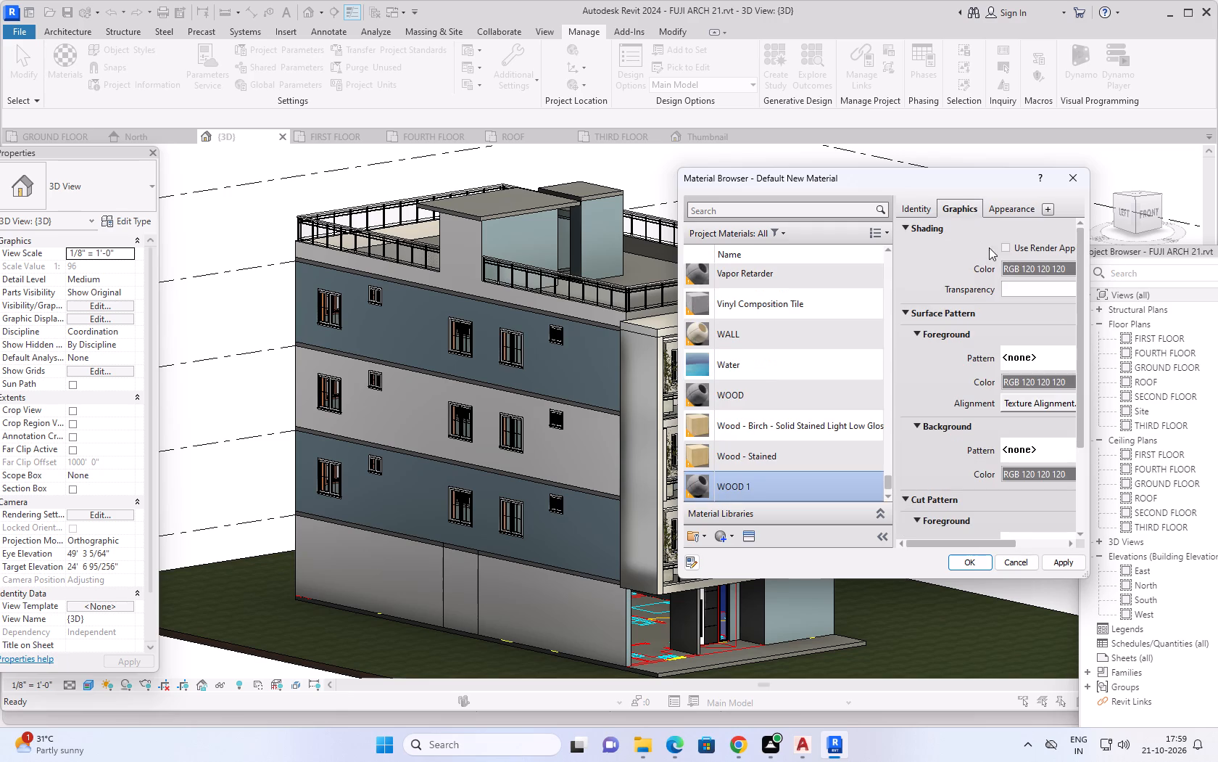
left_click(1003, 247)
left_click(1000, 208)
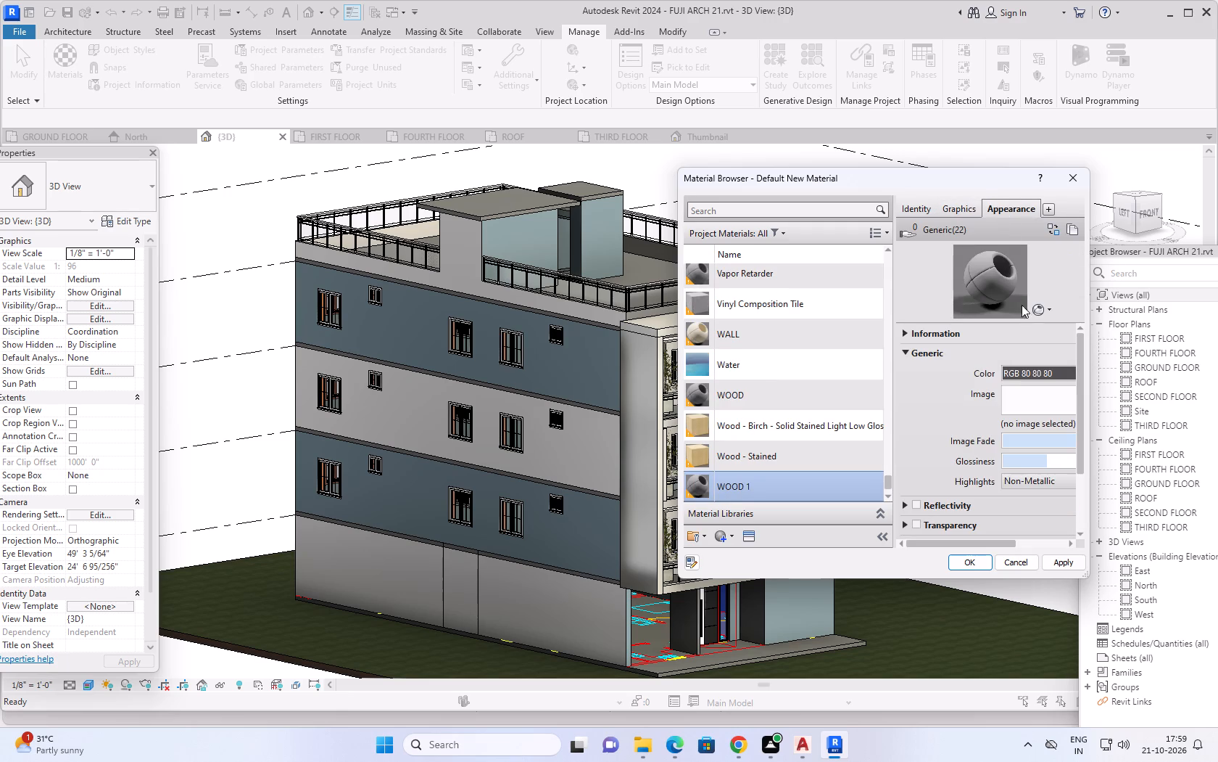
left_click(1037, 372)
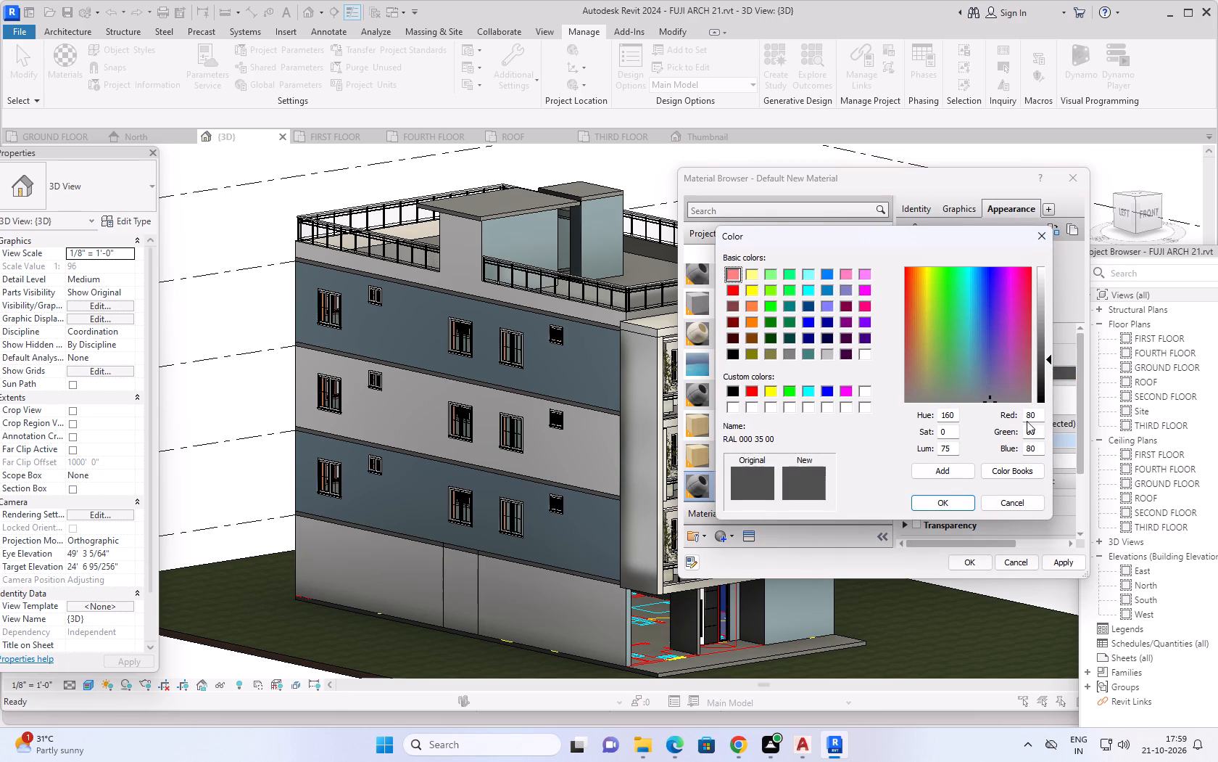
left_click_drag(1039, 414, 1019, 422)
type("140")
left_click_drag(1043, 431, 1014, 440)
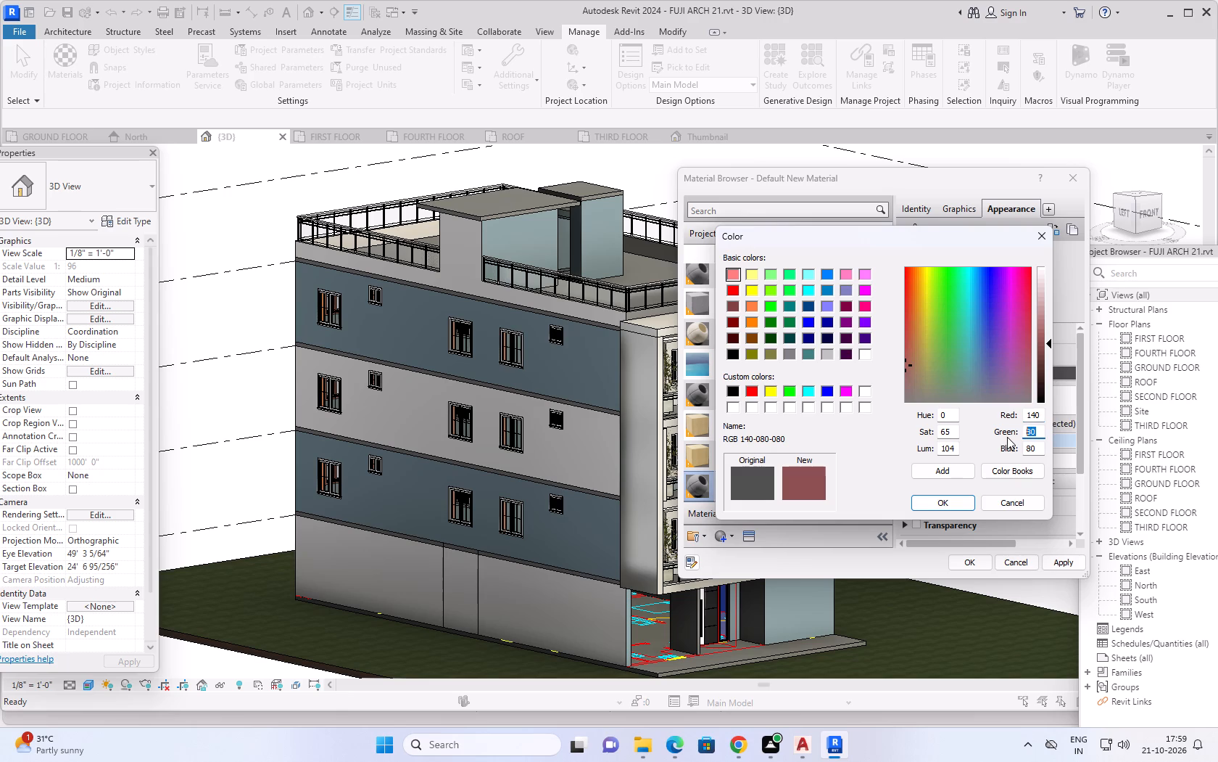
type("93")
left_click_drag(1039, 448, 1027, 452)
type("59")
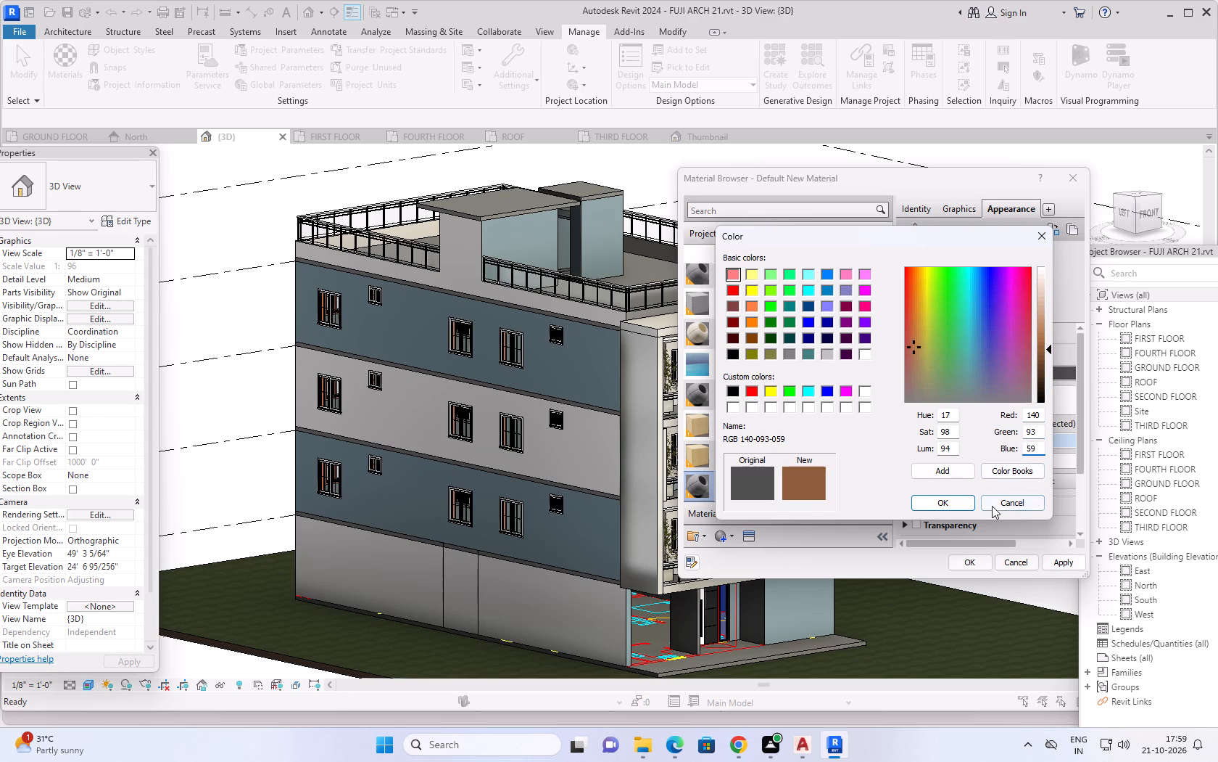
left_click(957, 501)
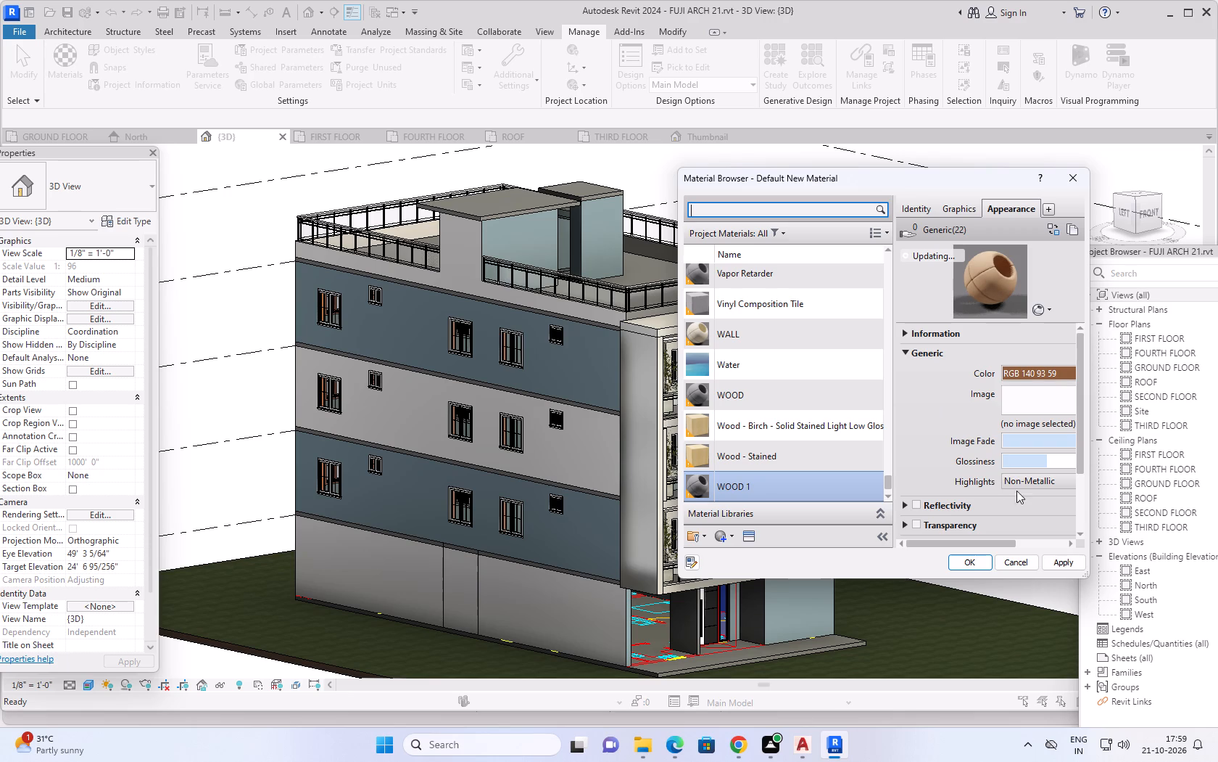
left_click(1070, 564)
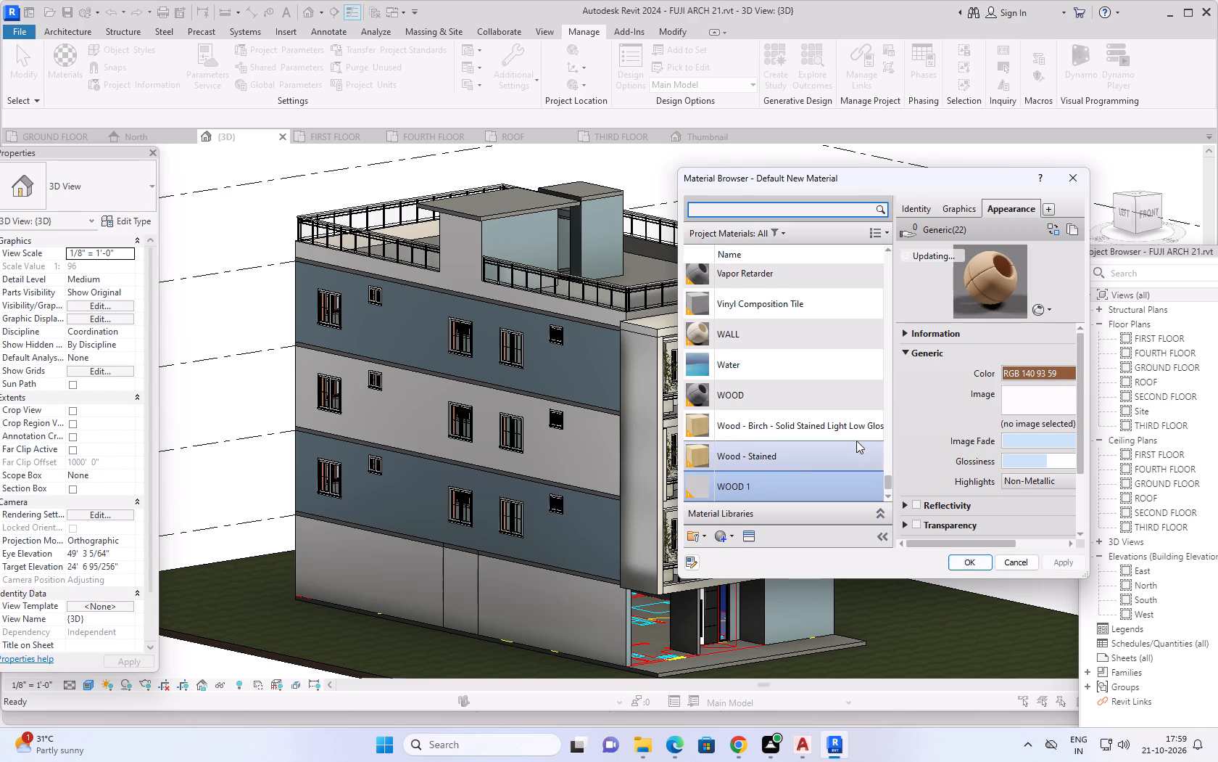
Create another new project material named WOOD 2.
scroll(792, 406, "down", 3)
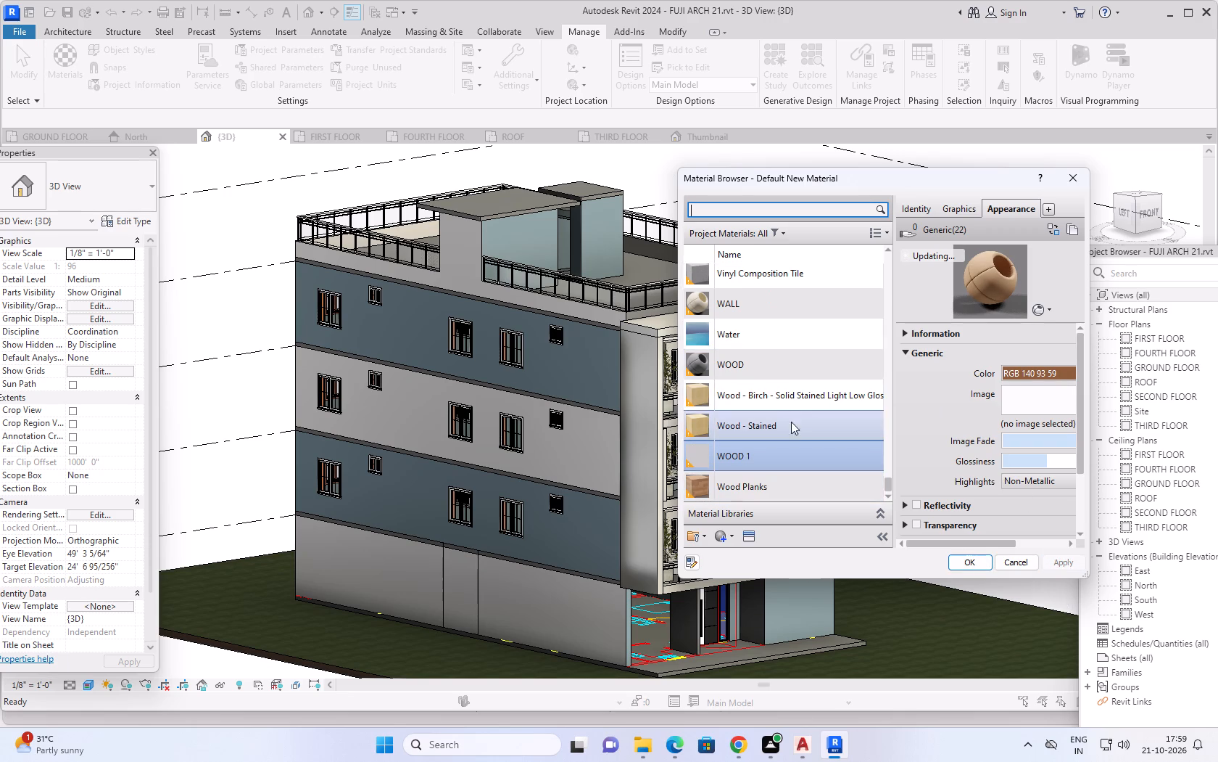
scroll(776, 459, "down", 1)
right_click(724, 530)
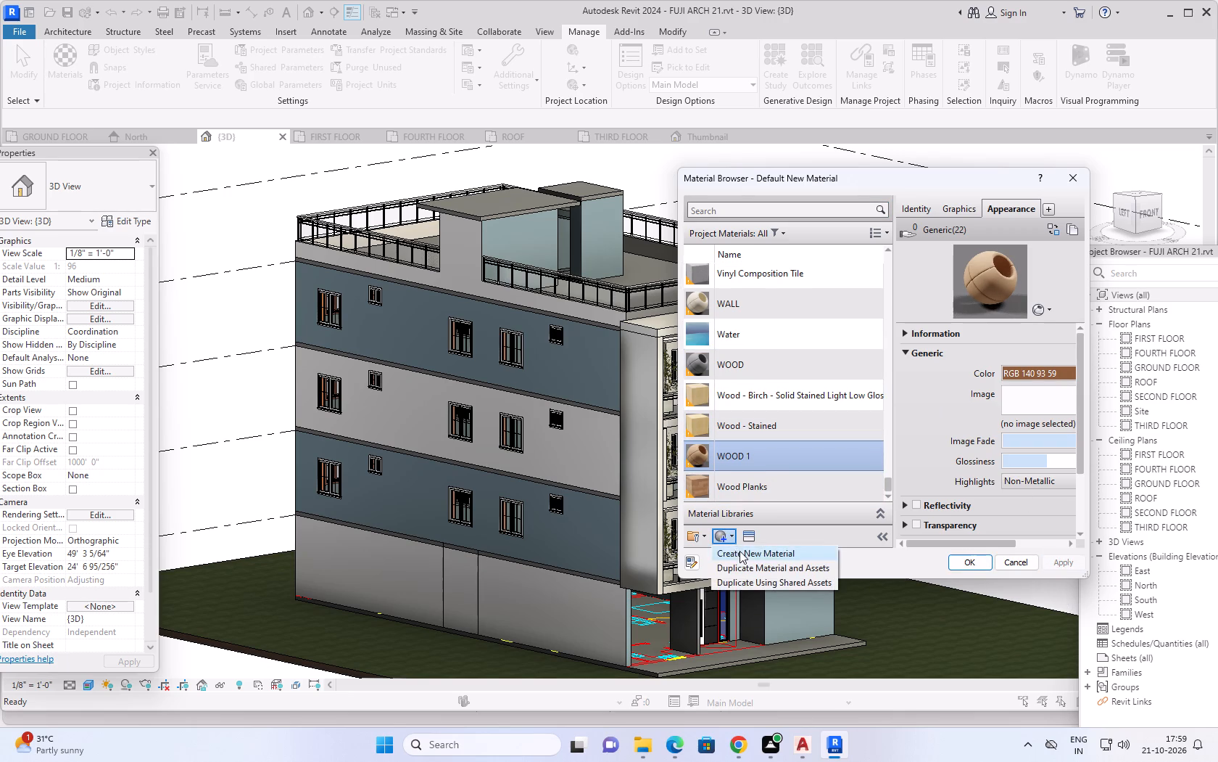
left_click(739, 551)
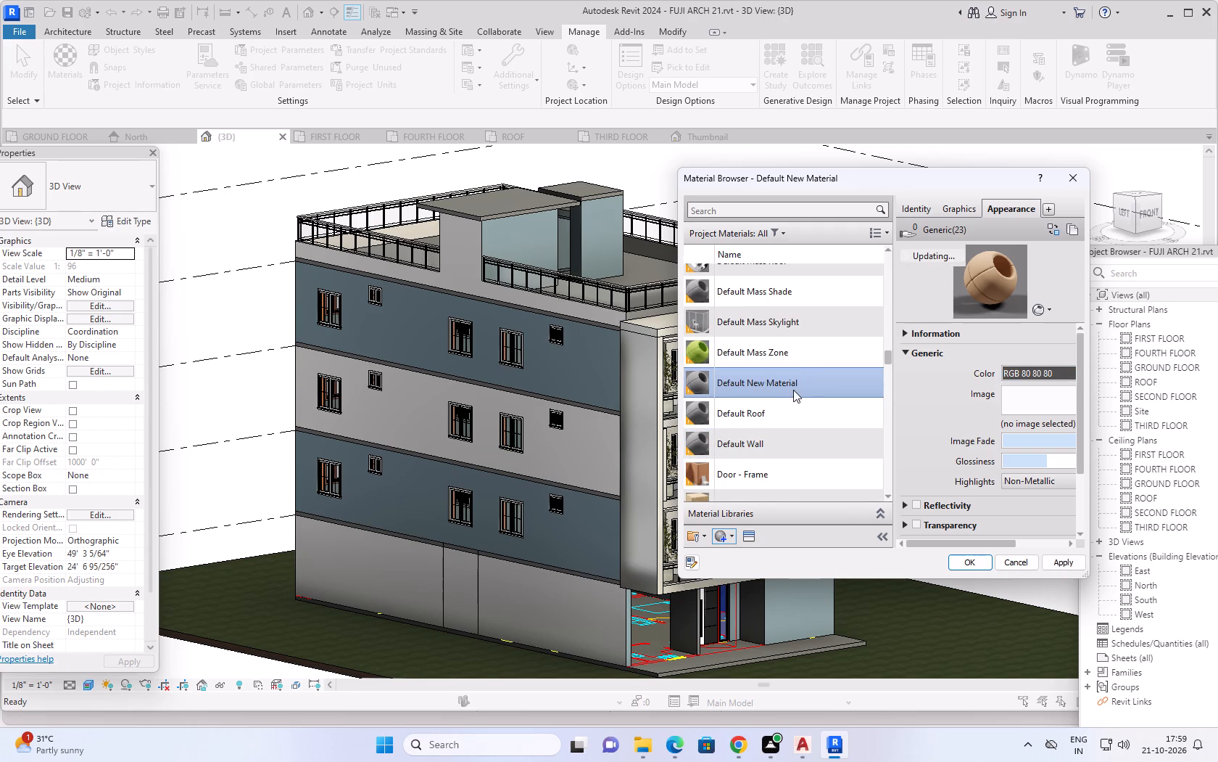
right_click(803, 384)
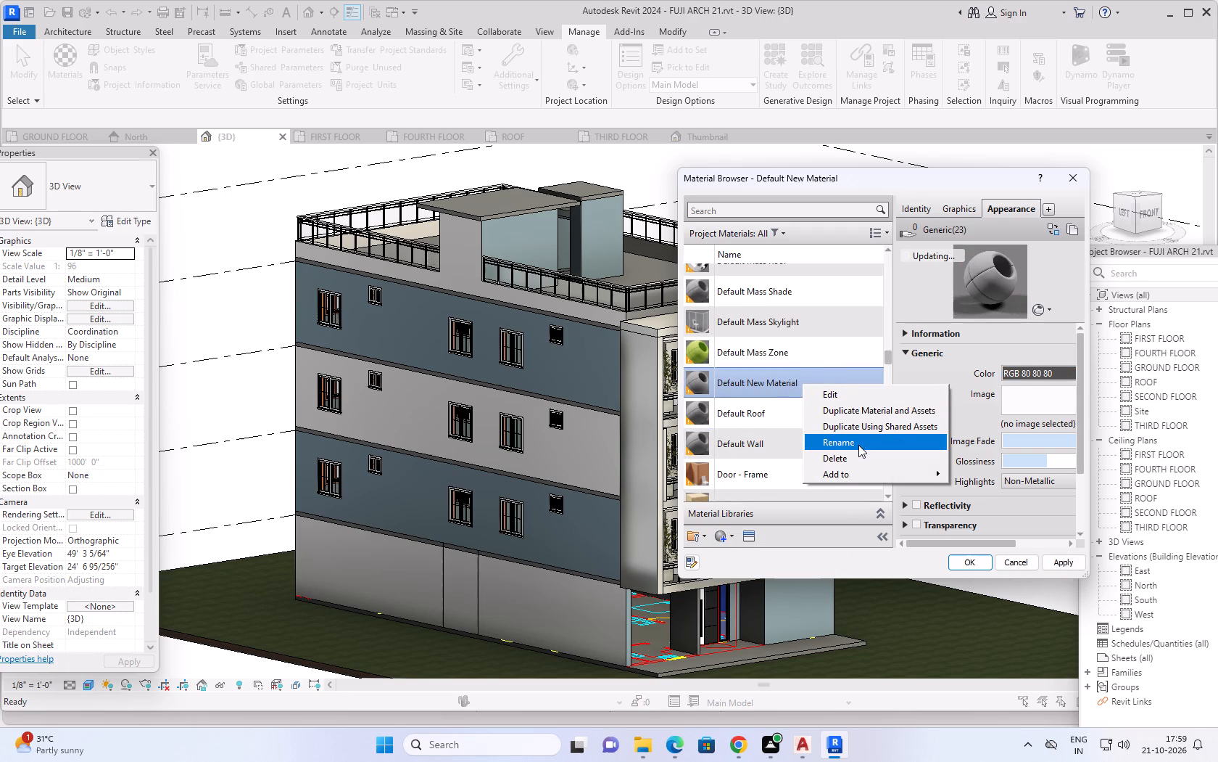
left_click(861, 441)
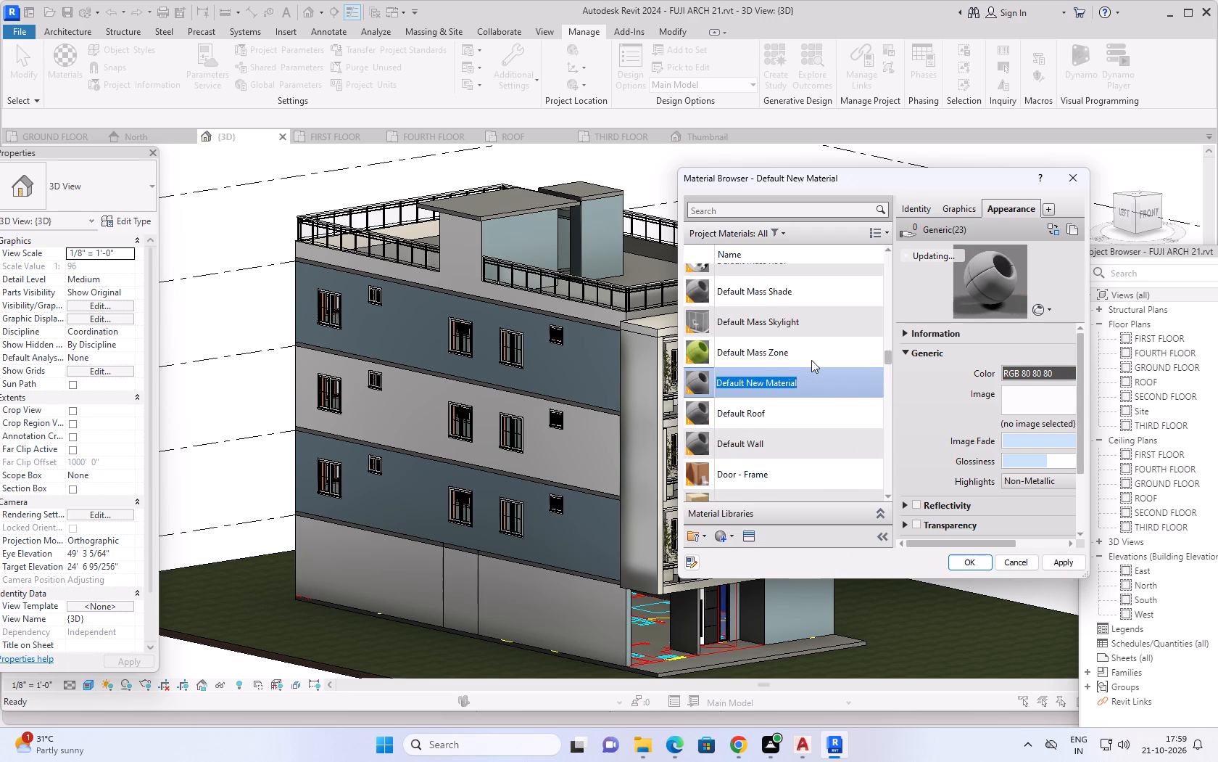
type("WOOD 2")
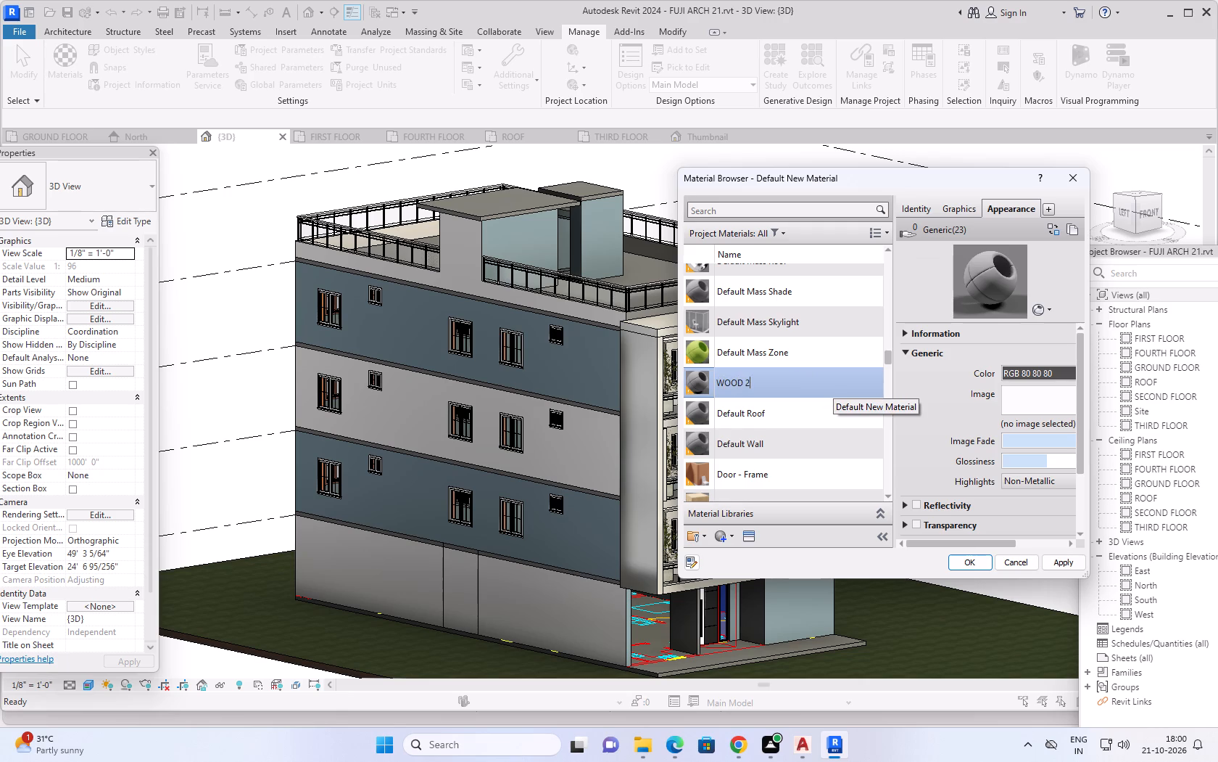
Make WOOD 2's shading use its render appearance, set its appearance color to RGB 88, 51, 31, and accept the material changes.
left_click(964, 209)
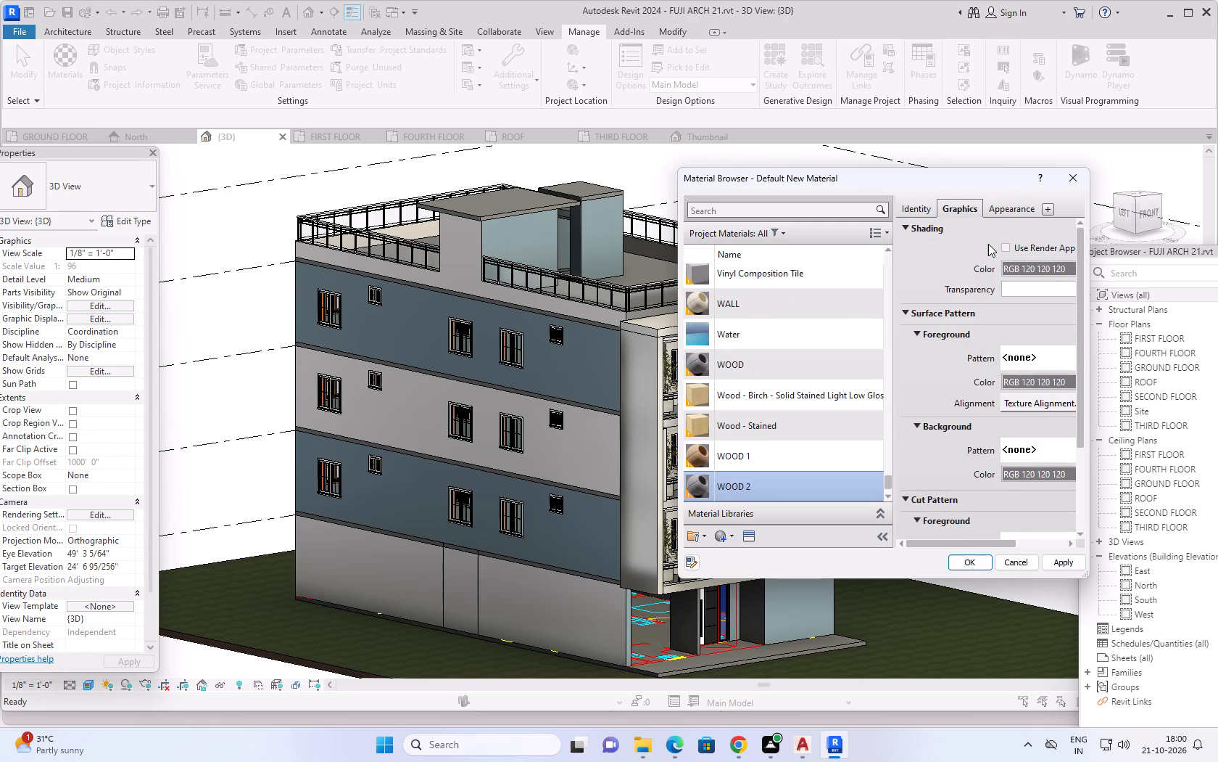
left_click(1006, 245)
left_click(1014, 206)
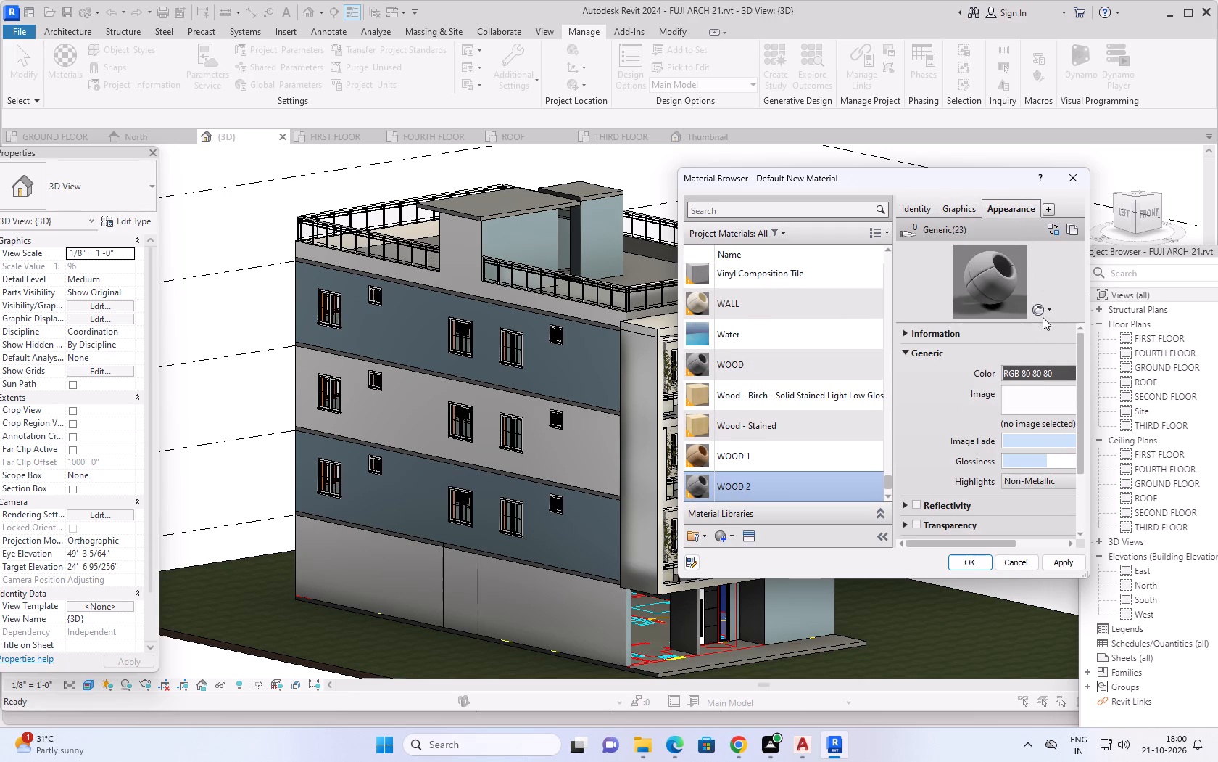
left_click(1043, 370)
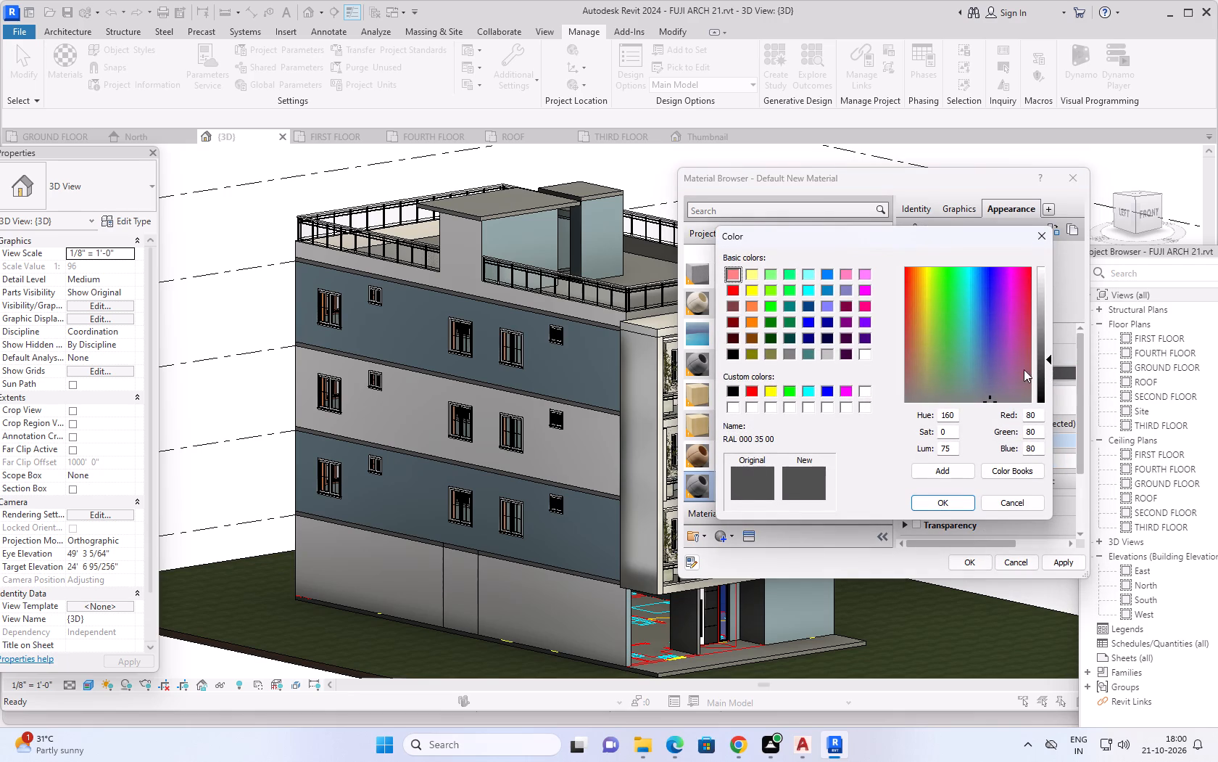
left_click_drag(1040, 414, 1022, 421)
type("88")
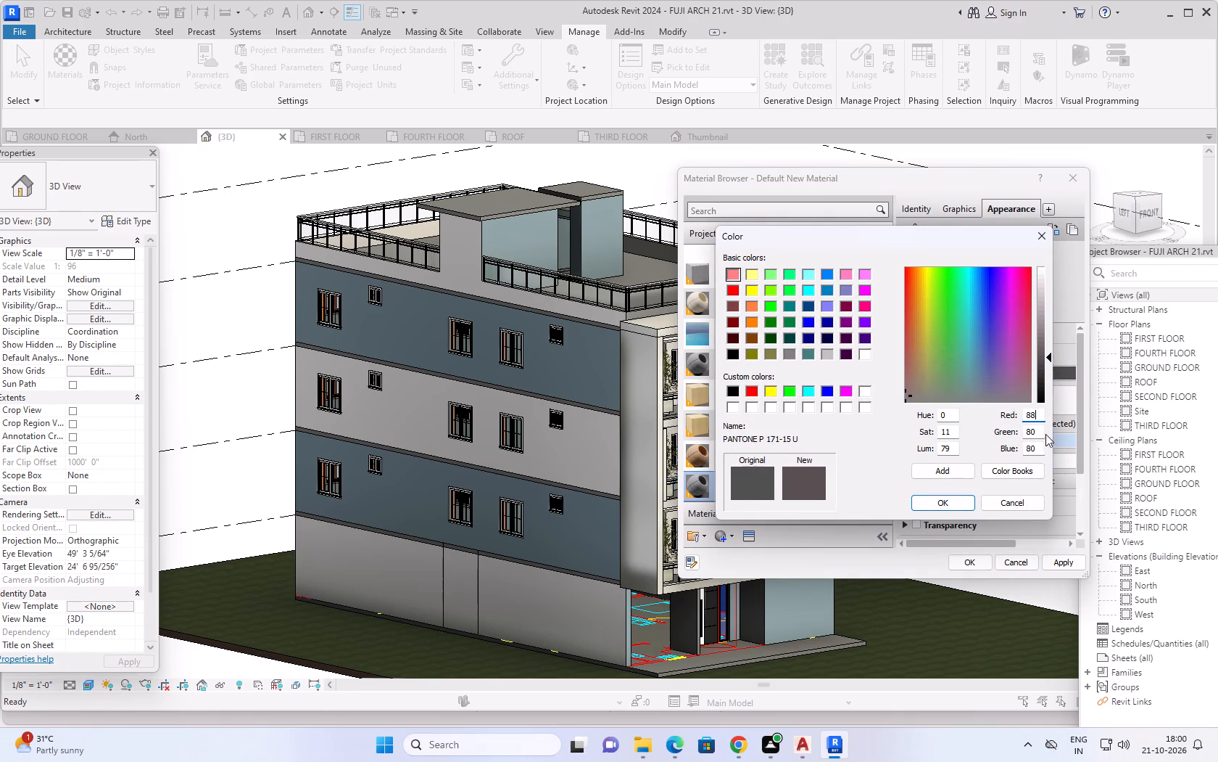
left_click_drag(1039, 429, 1020, 439)
type("51")
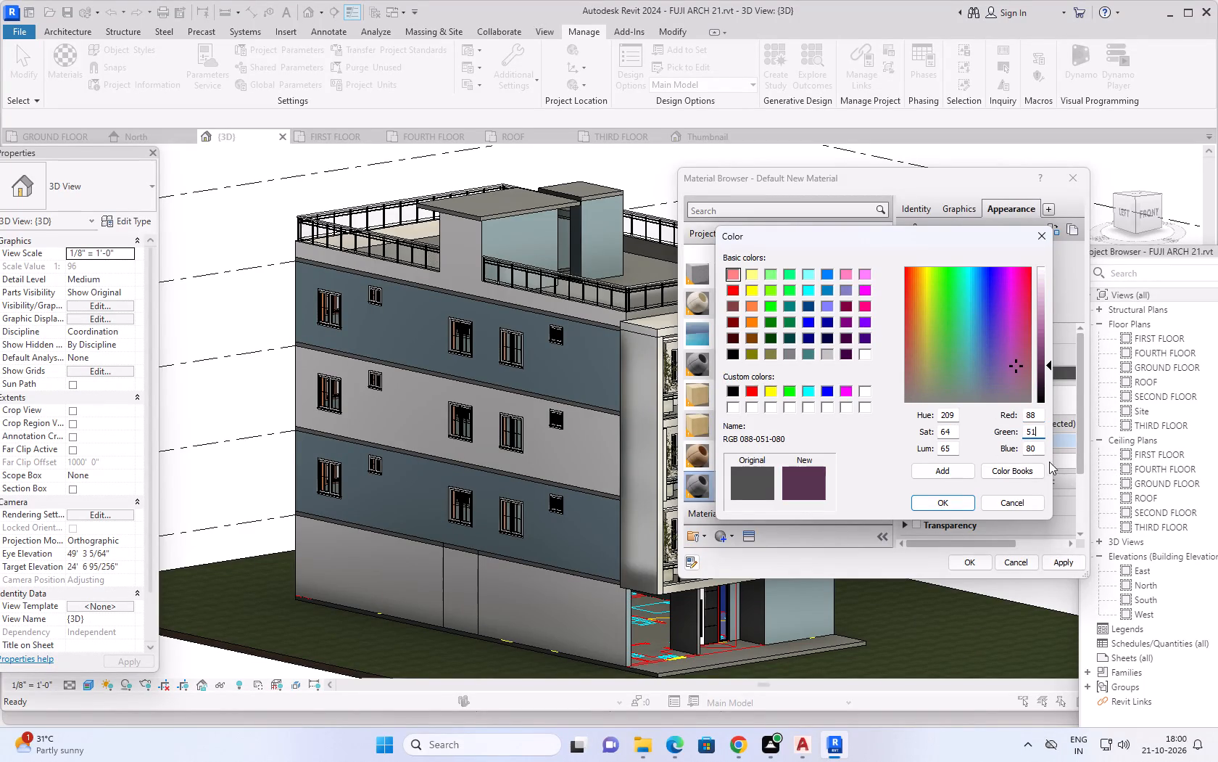
left_click_drag(1040, 449, 1022, 456)
type("31")
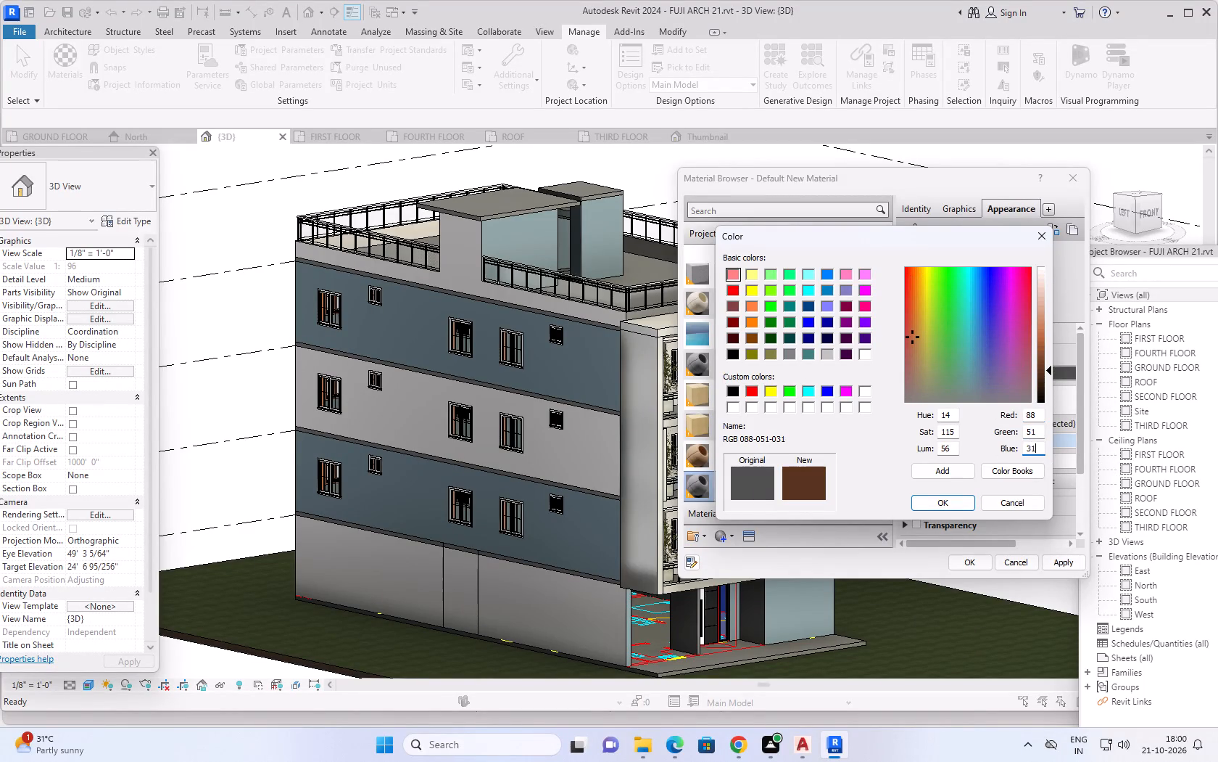
left_click(968, 507)
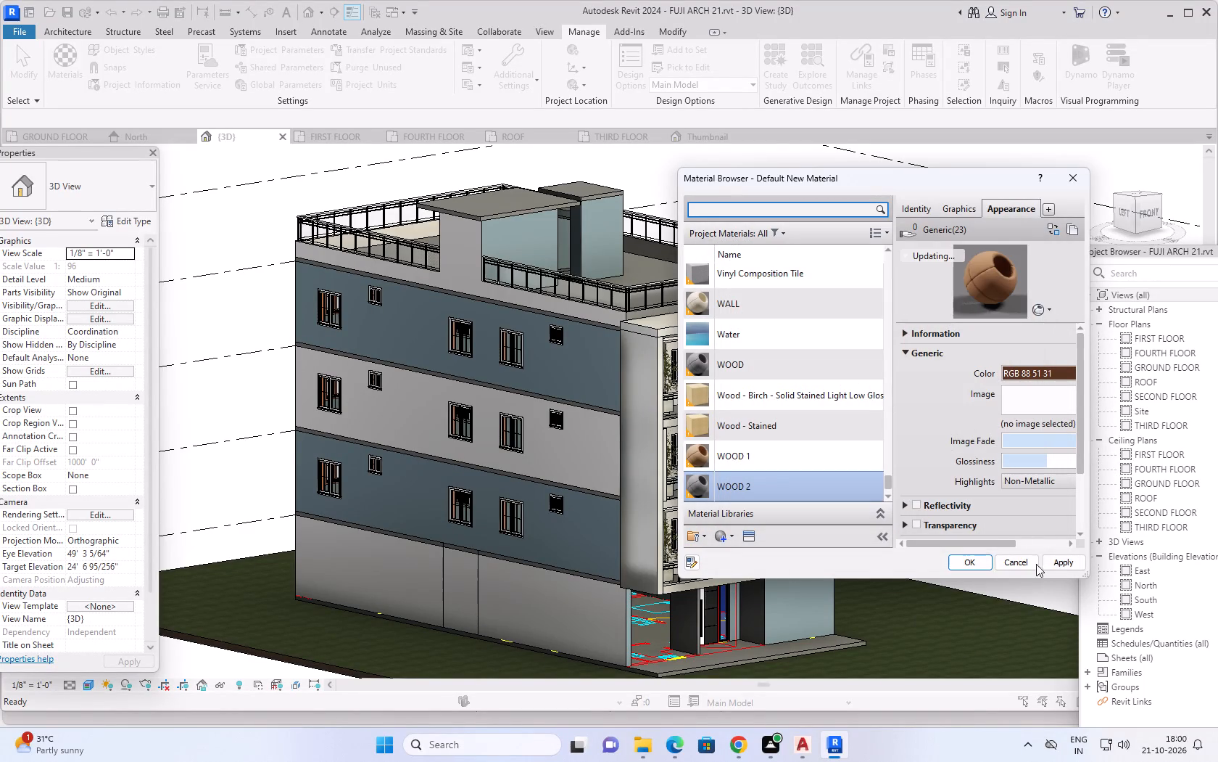
left_click(1057, 560)
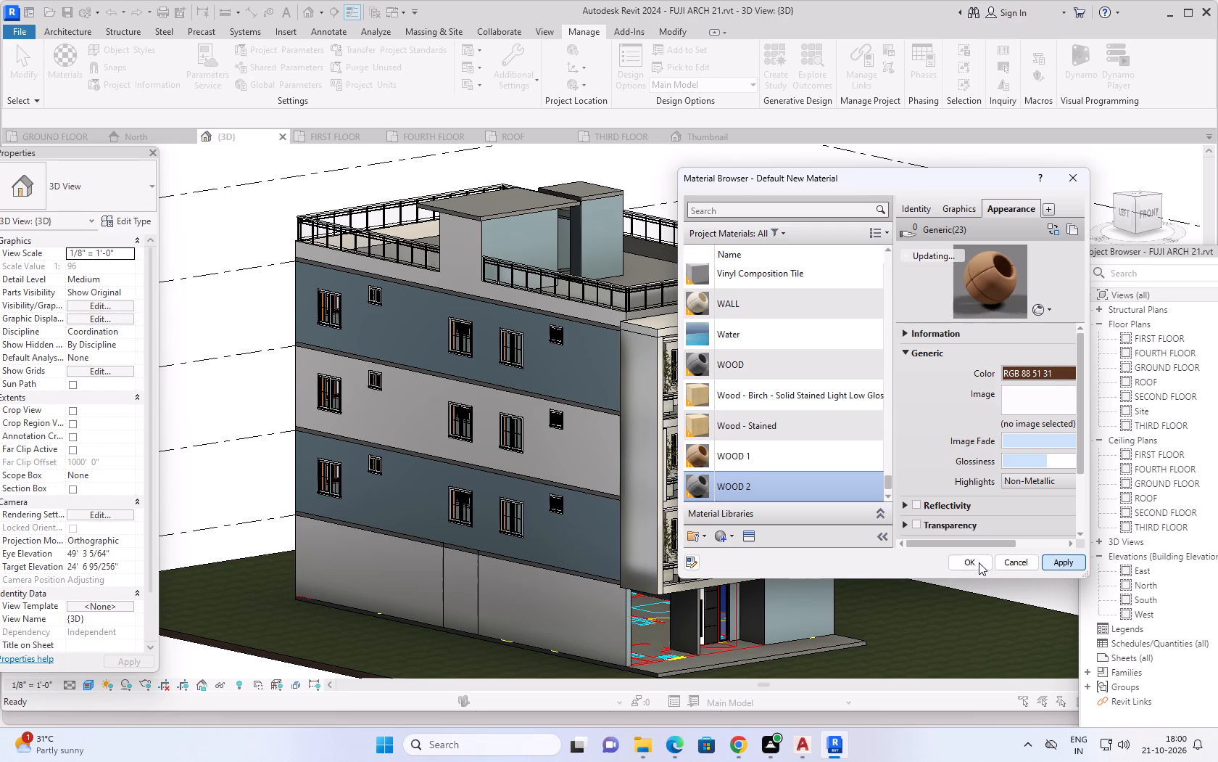
left_click(979, 562)
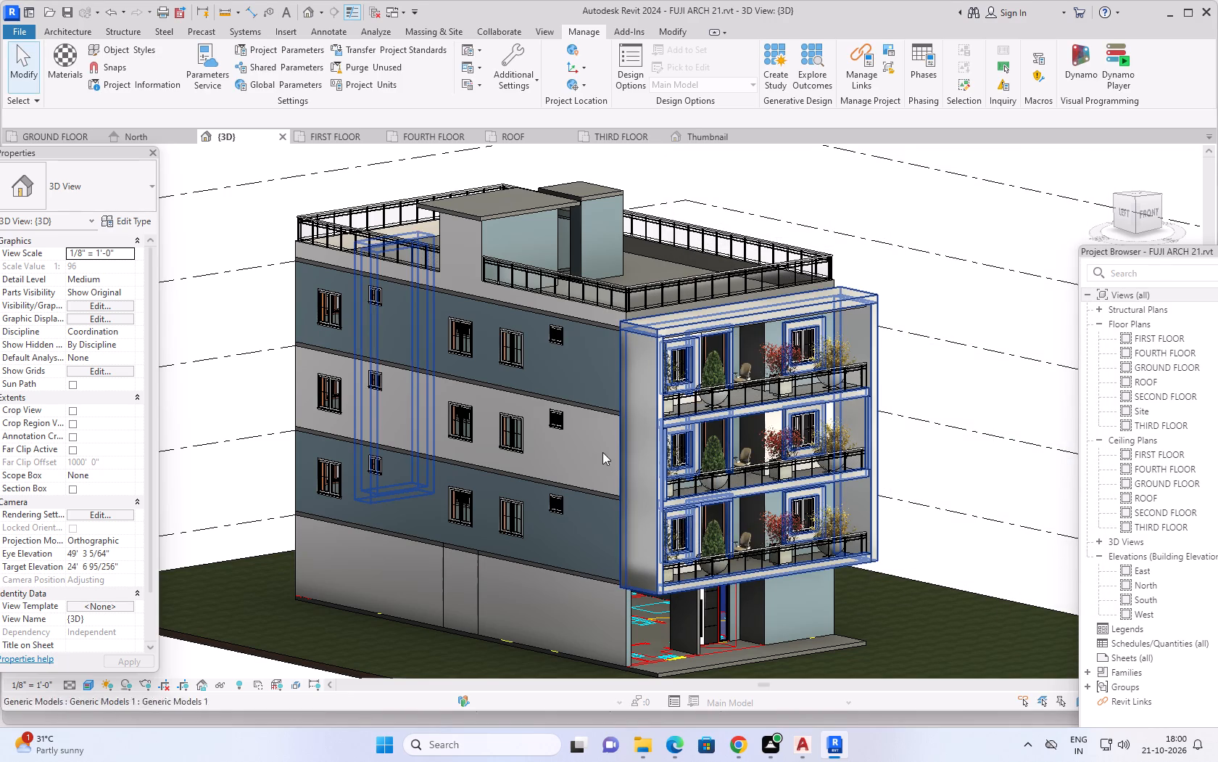
Open the generic model framing the front balconies for in-place editing.
scroll(916, 480, "down", 2)
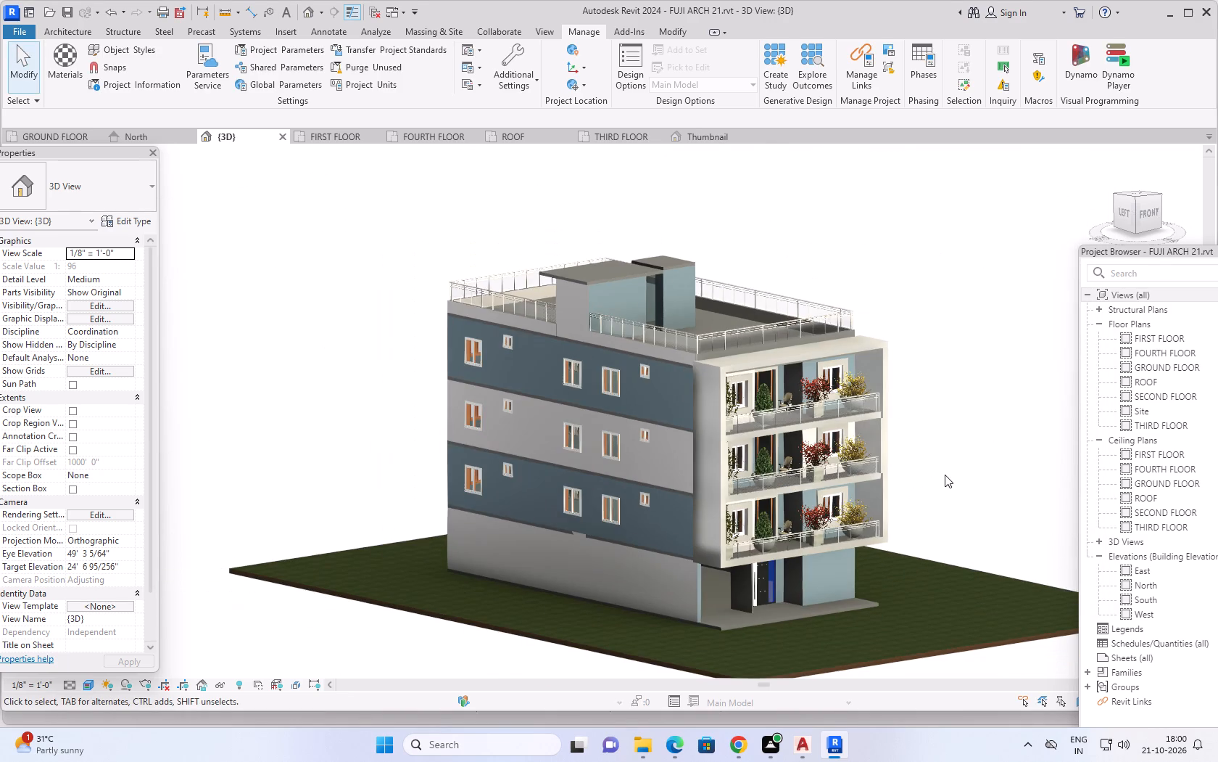
middle_click_drag(969, 433, 879, 444)
middle_click(897, 454, "shift")
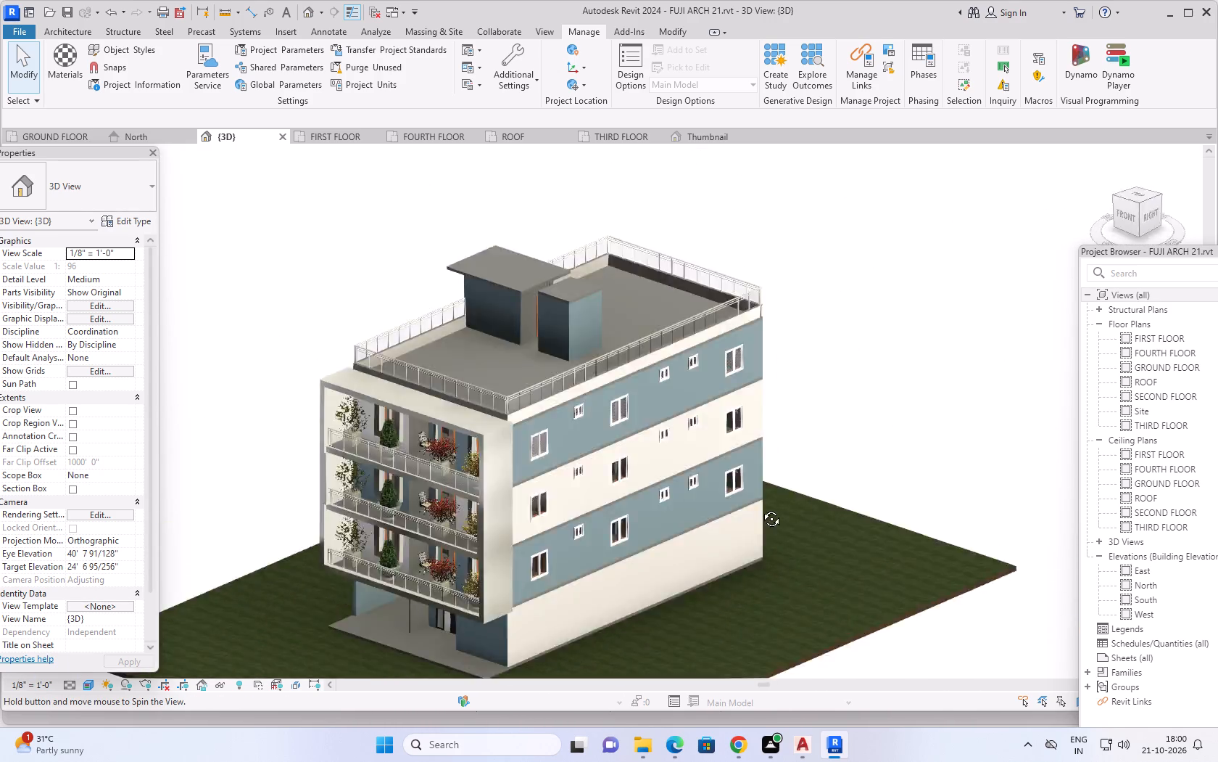
scroll(614, 567, "up", 3)
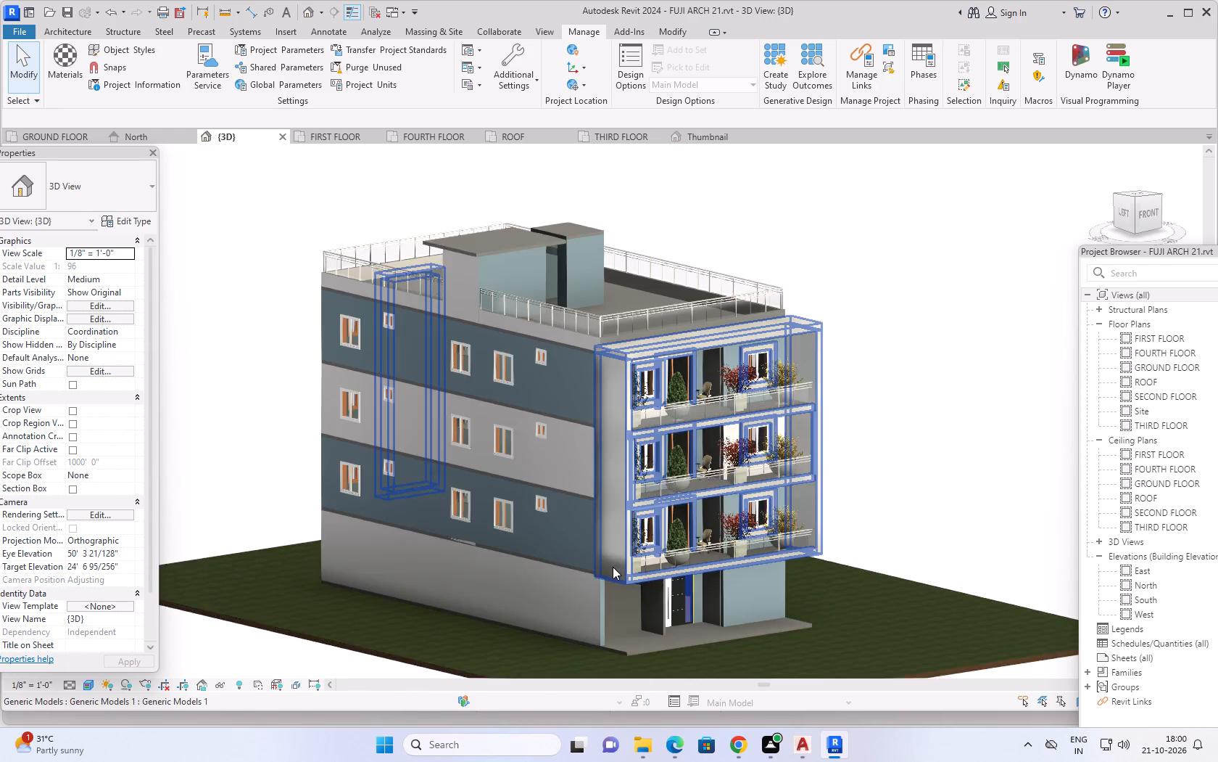
left_click(623, 530)
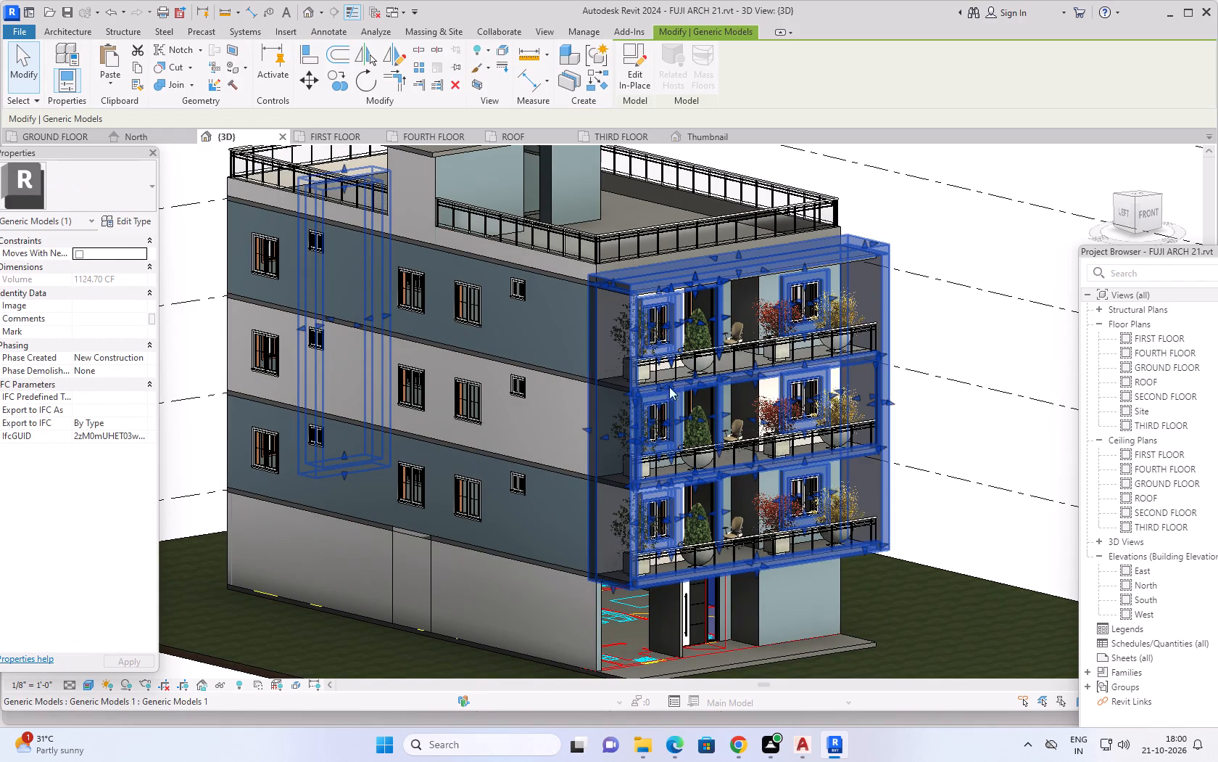
left_click(639, 62)
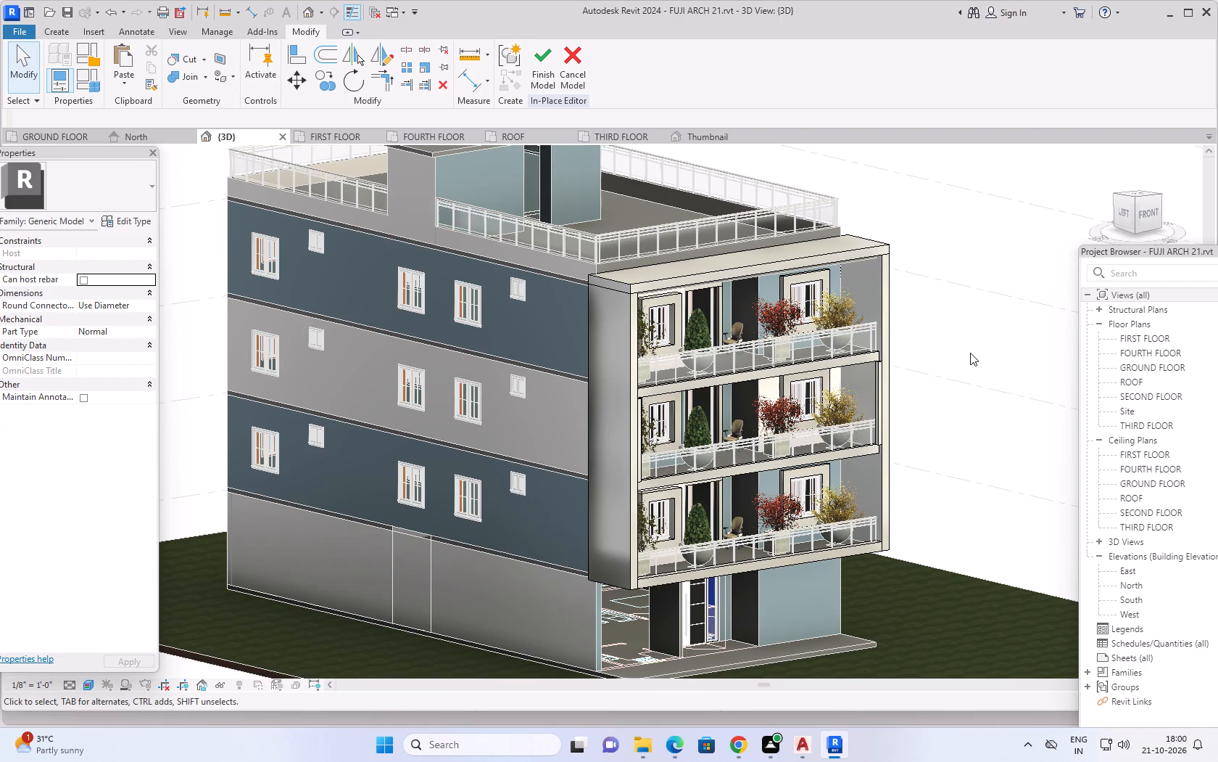
Paint the inner and outer faces of the balcony frame's left upright with the WOOD material.
middle_click_drag(974, 354, 913, 340, "shift")
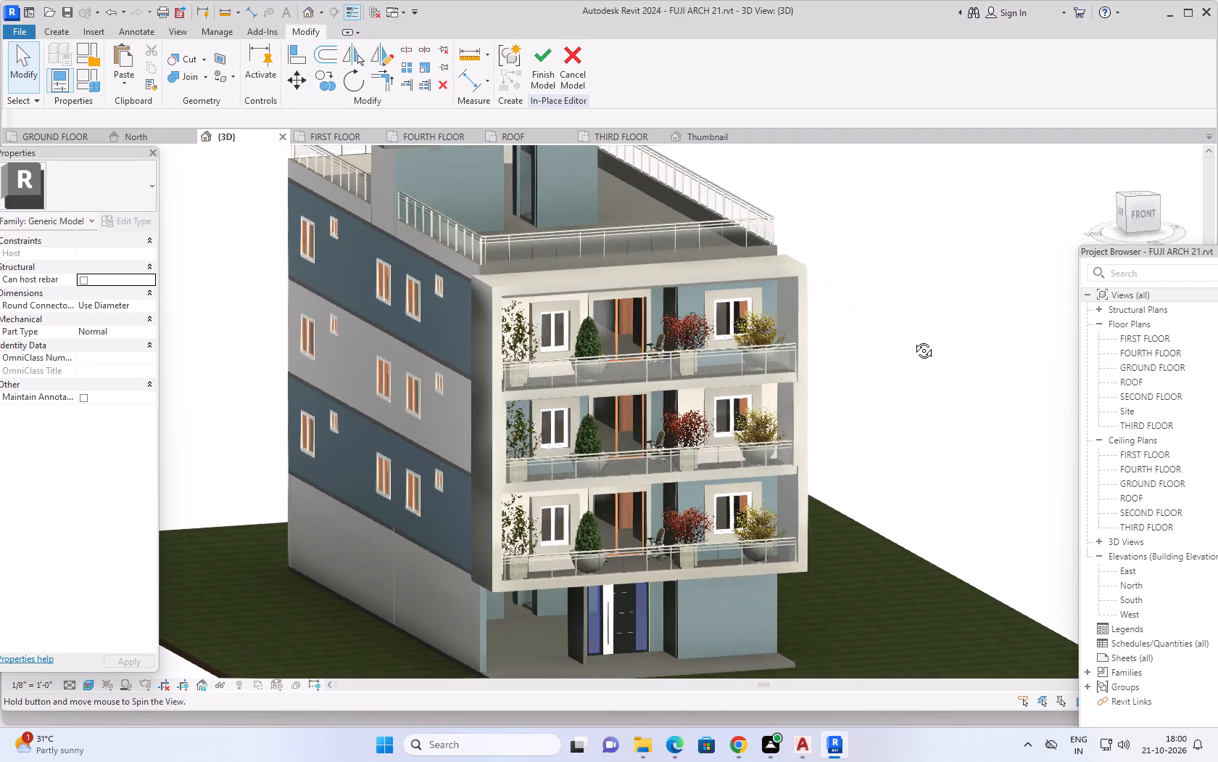
middle_click_drag(913, 340, 908, 368, "shift")
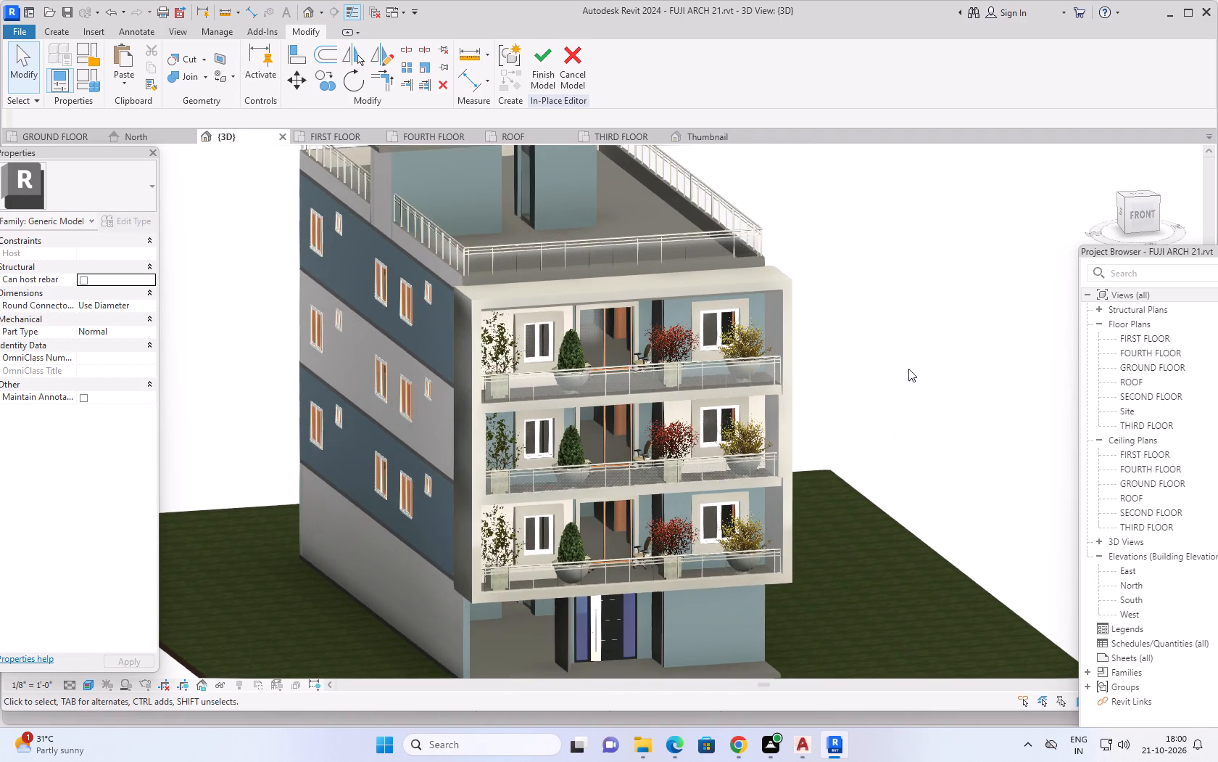
left_click(467, 368)
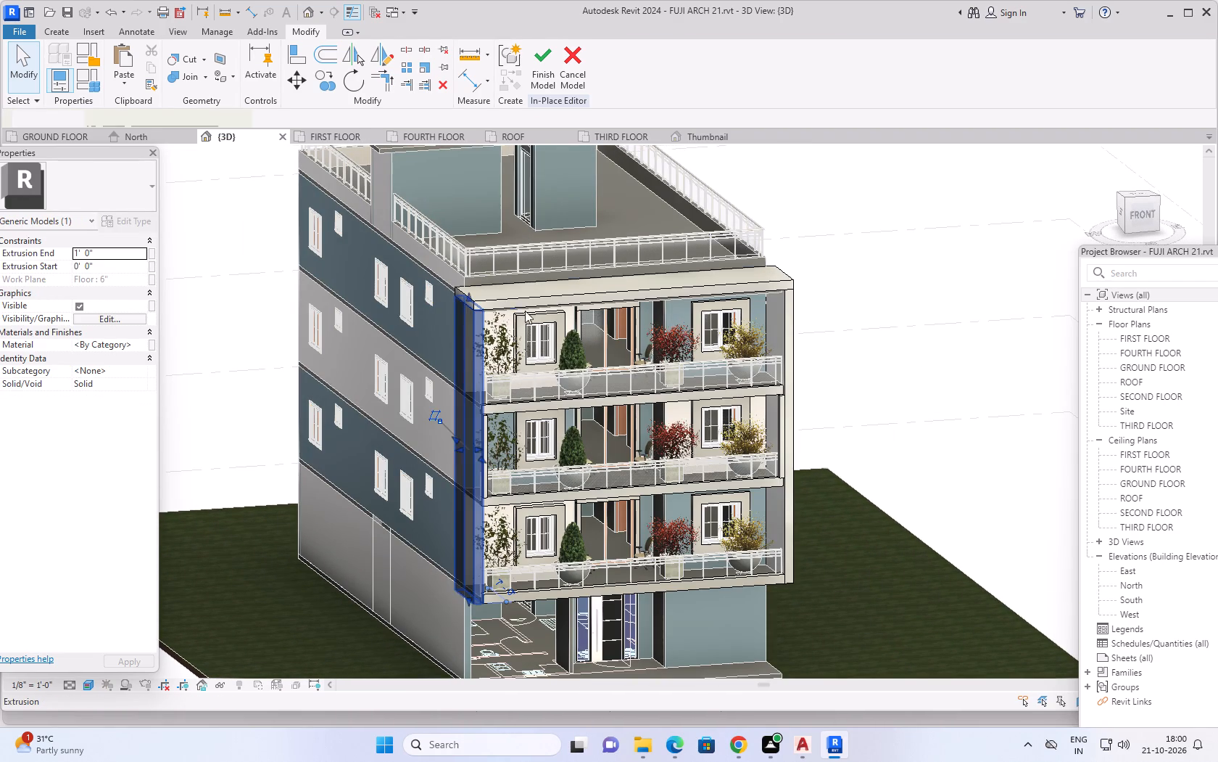
left_click(551, 297)
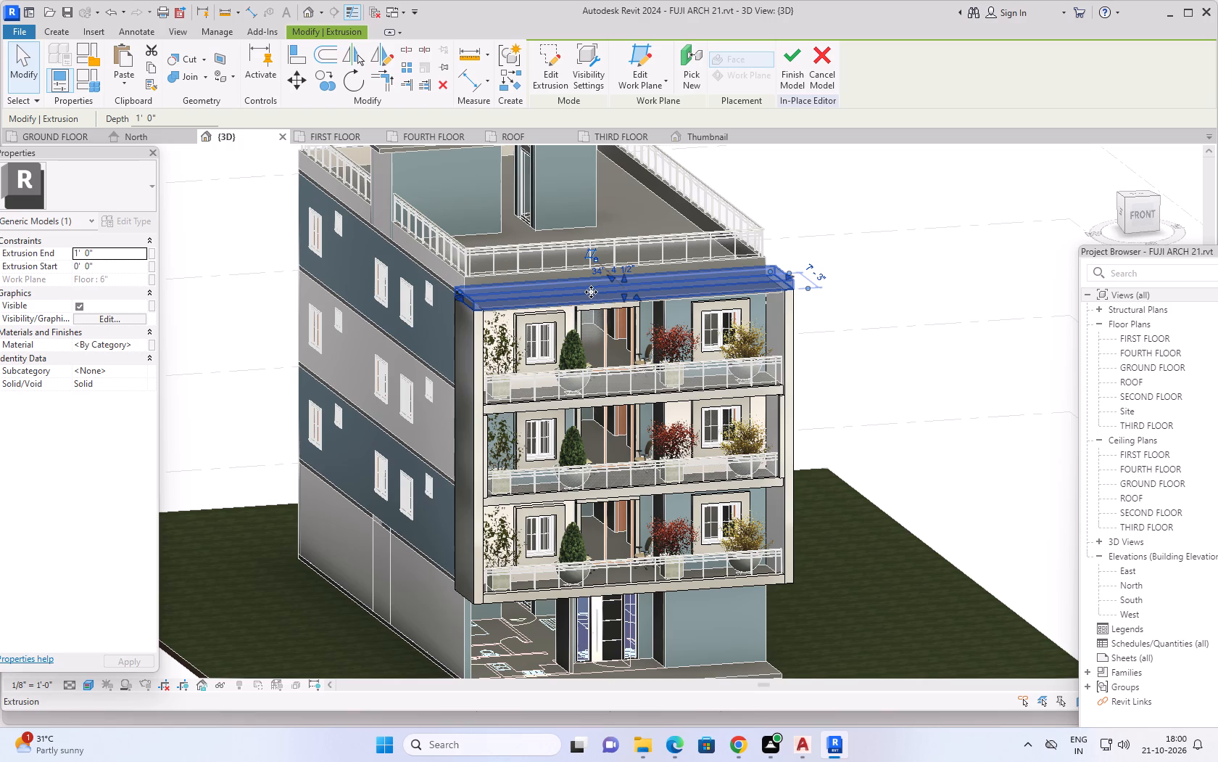
left_click(469, 353)
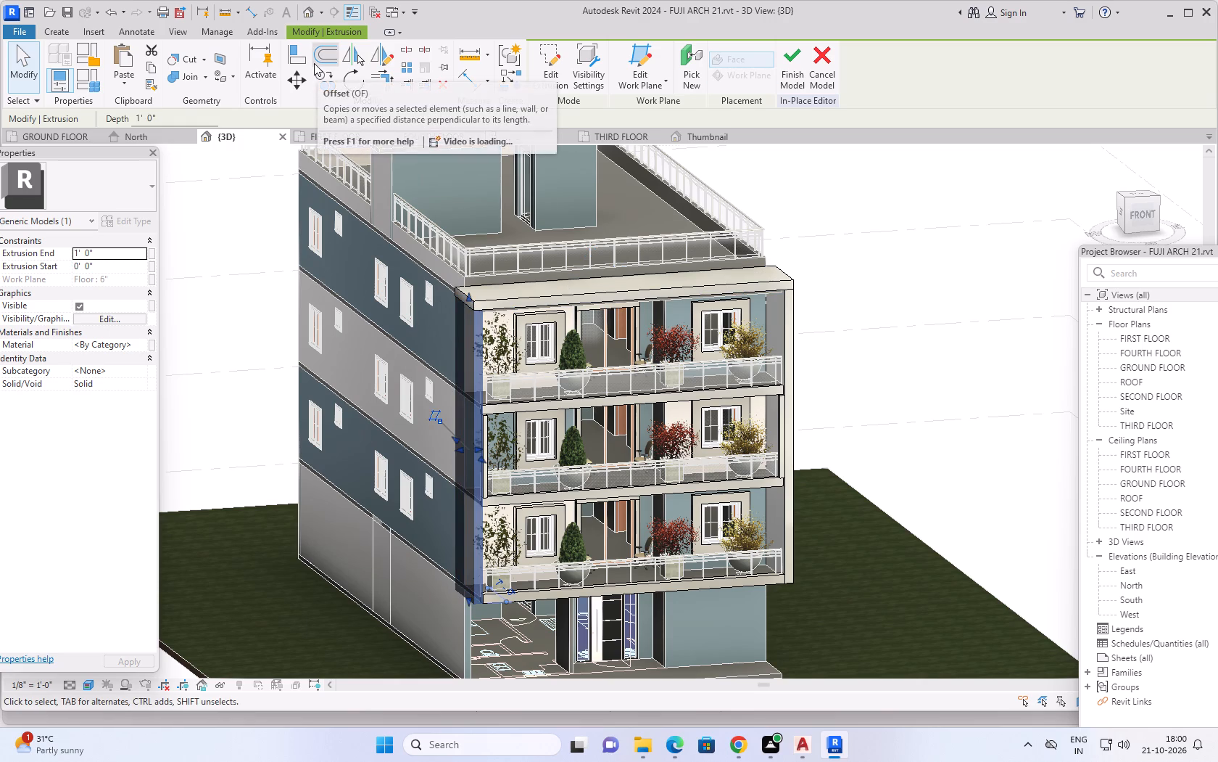
left_click(221, 75)
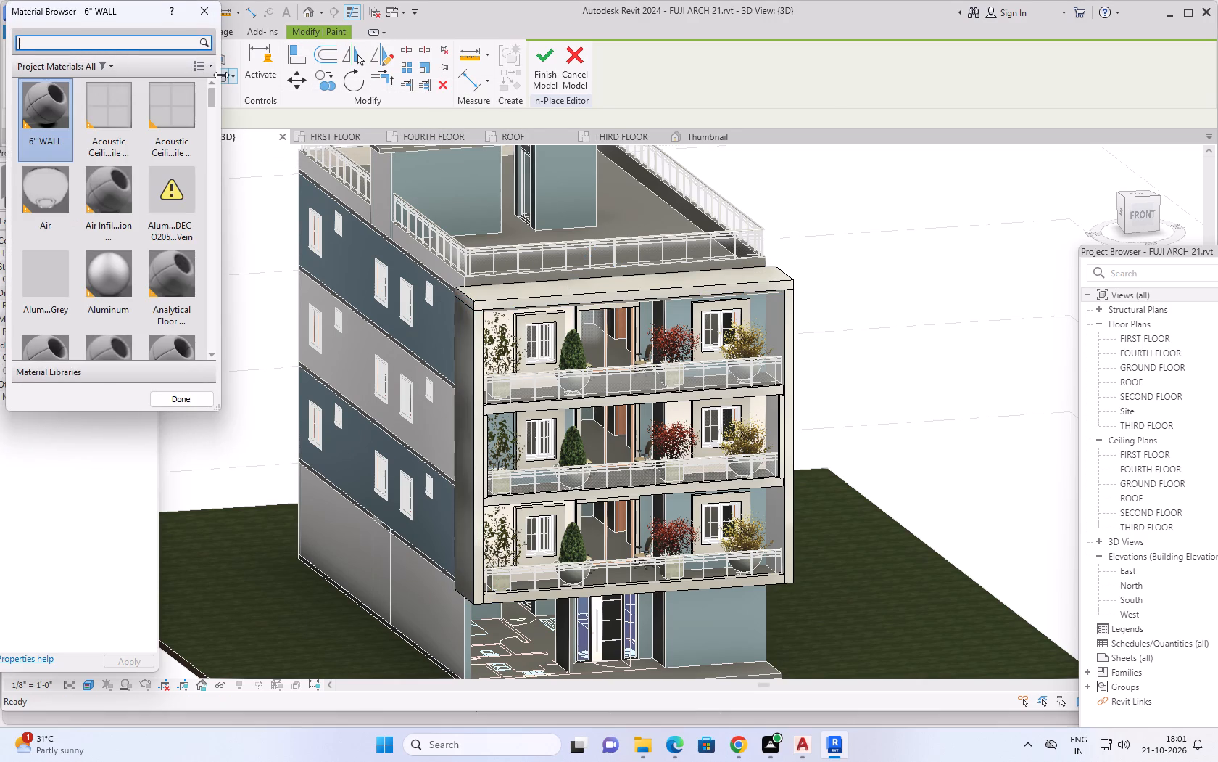
scroll(84, 177, "down", 11)
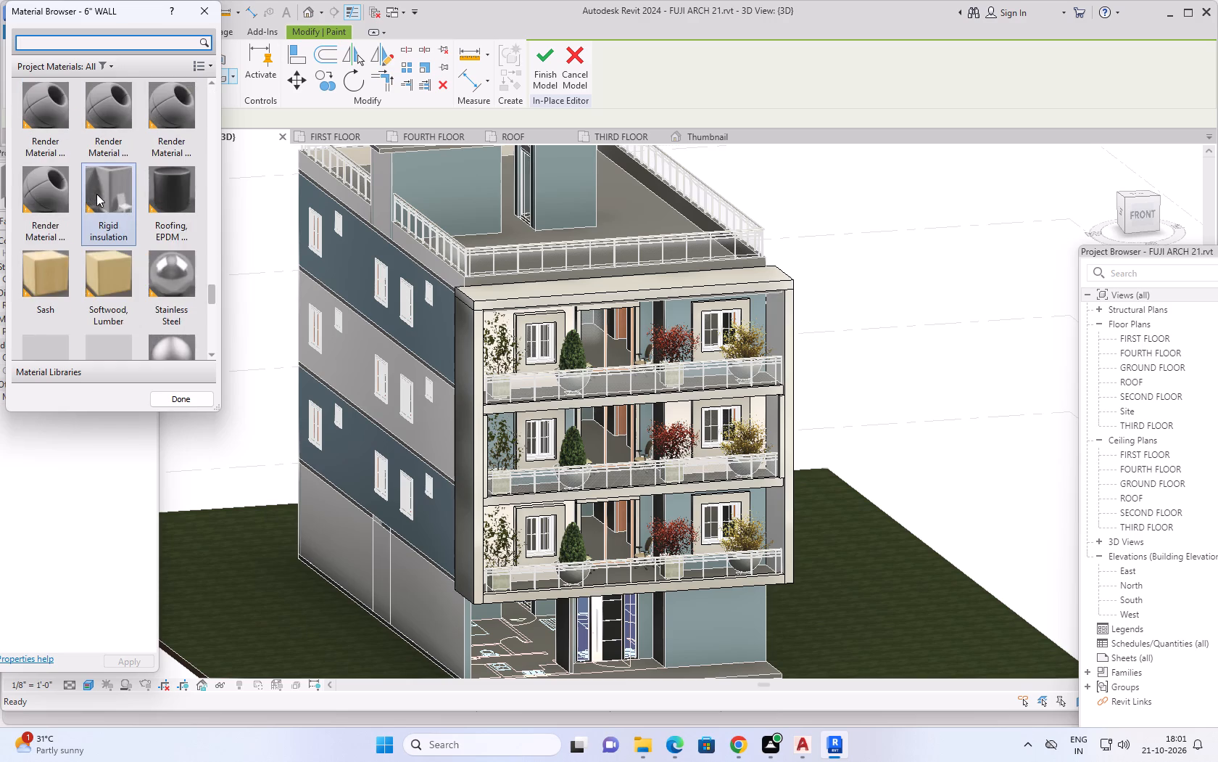
scroll(99, 194, "down", 6)
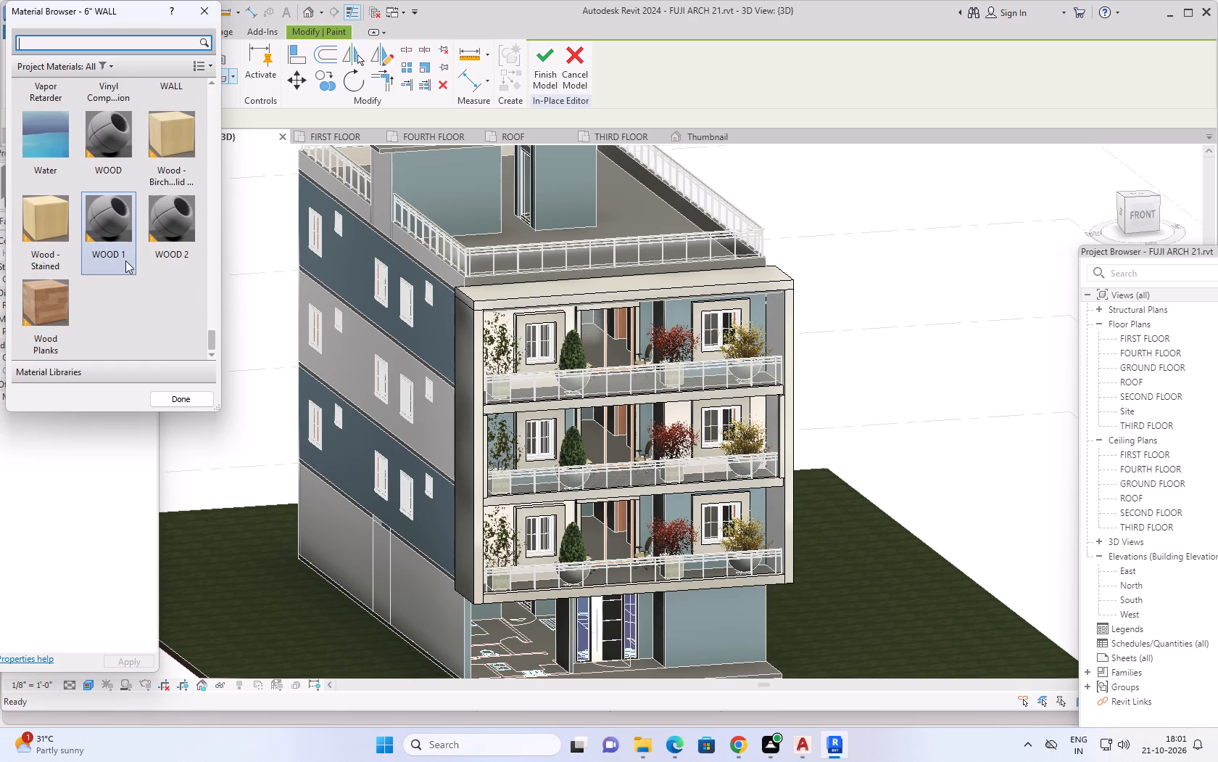
left_click(109, 144)
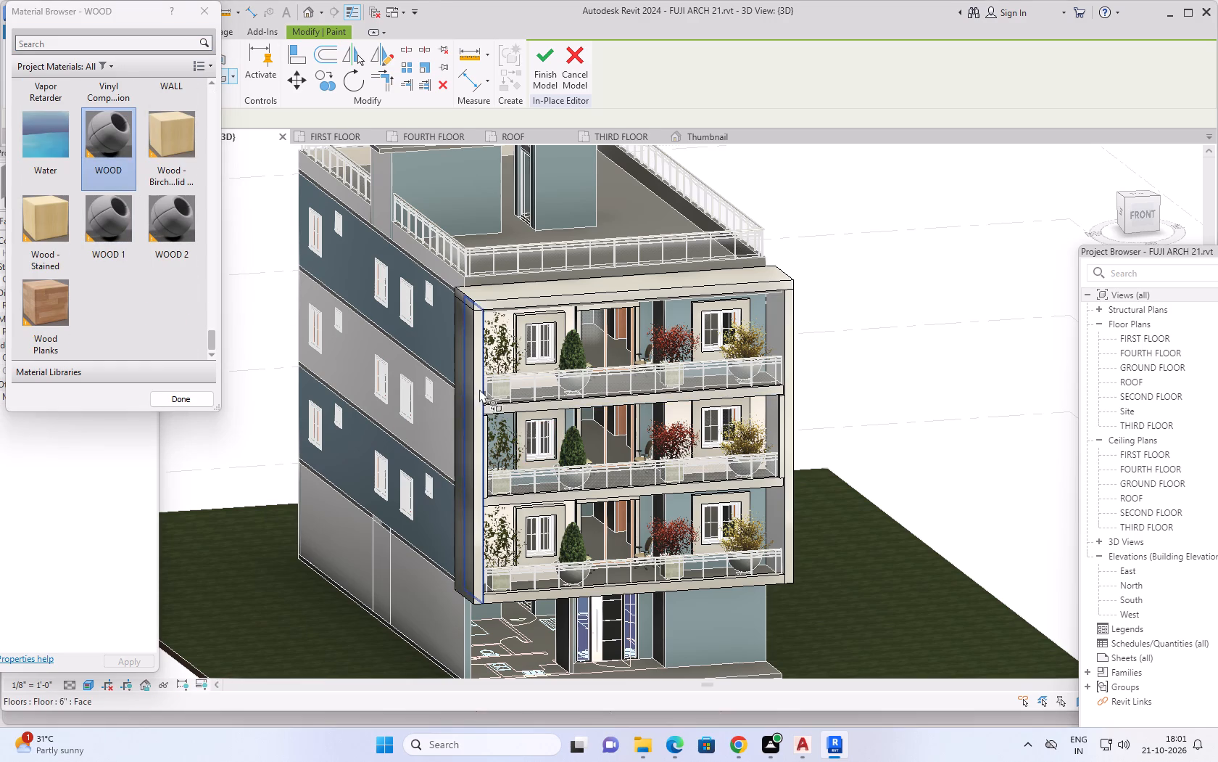
left_click(479, 388)
middle_click_drag(465, 411, 555, 387)
left_click(665, 351)
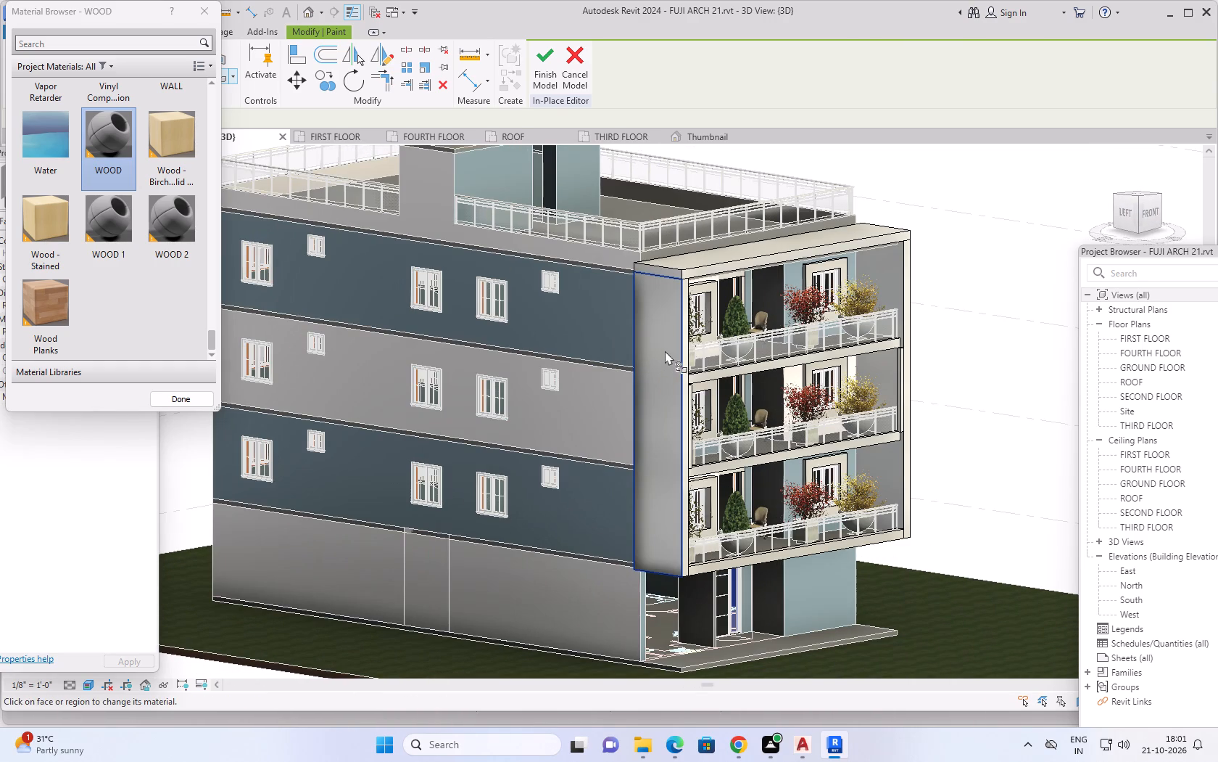
Repaint the outer face of the balcony frame's left upright with the WOOD 2 material.
middle_click_drag(681, 401, 662, 412, "shift")
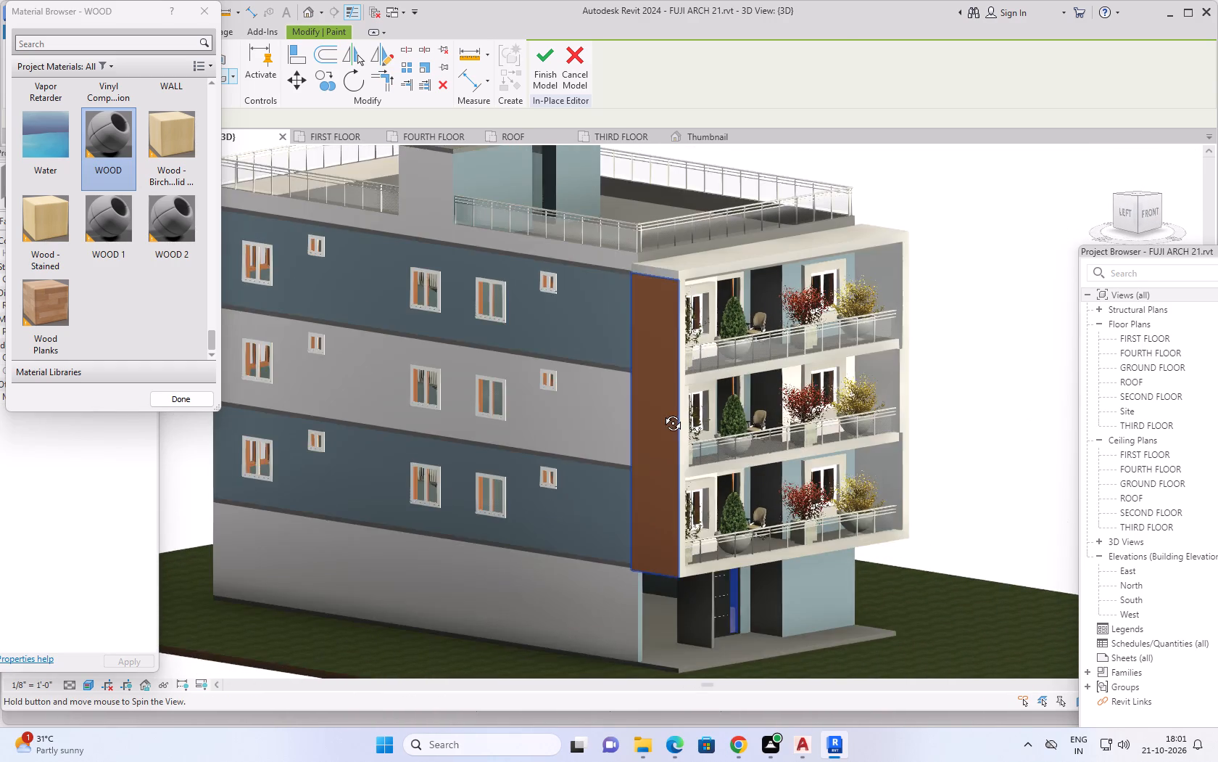
middle_click_drag(662, 412, 555, 428, "shift")
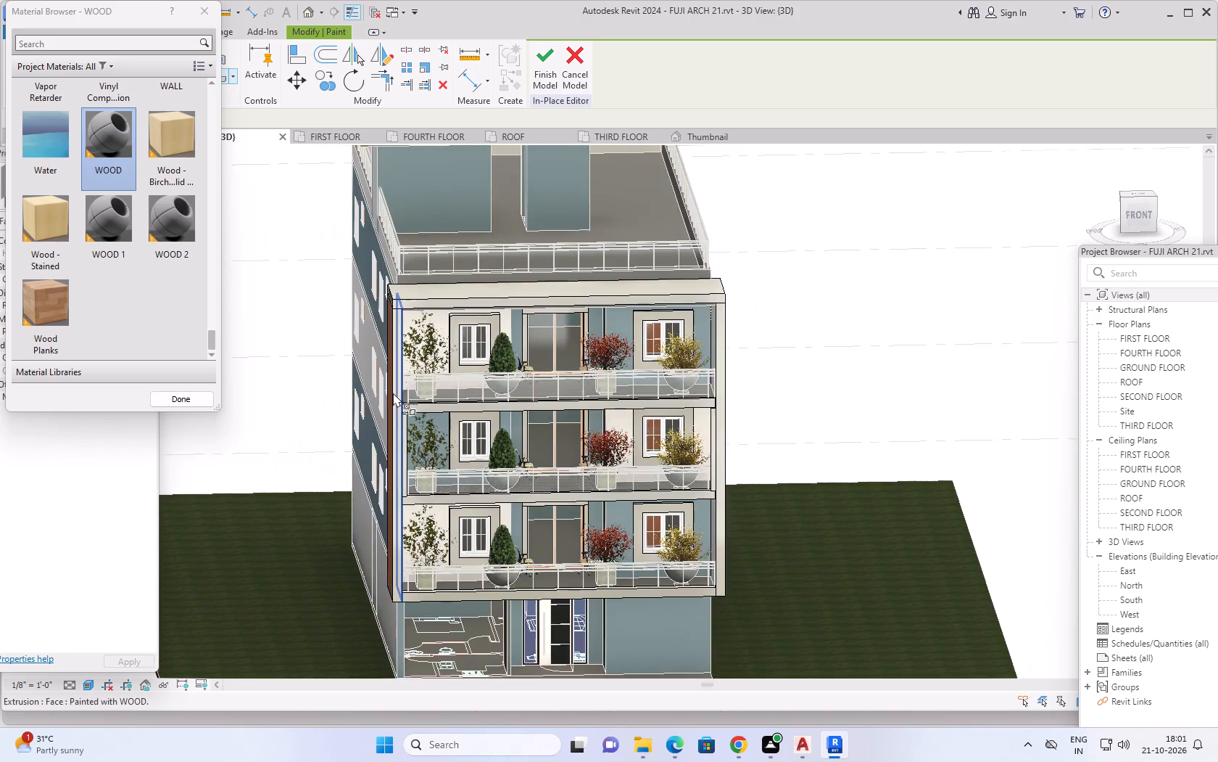
scroll(390, 381, "up", 8)
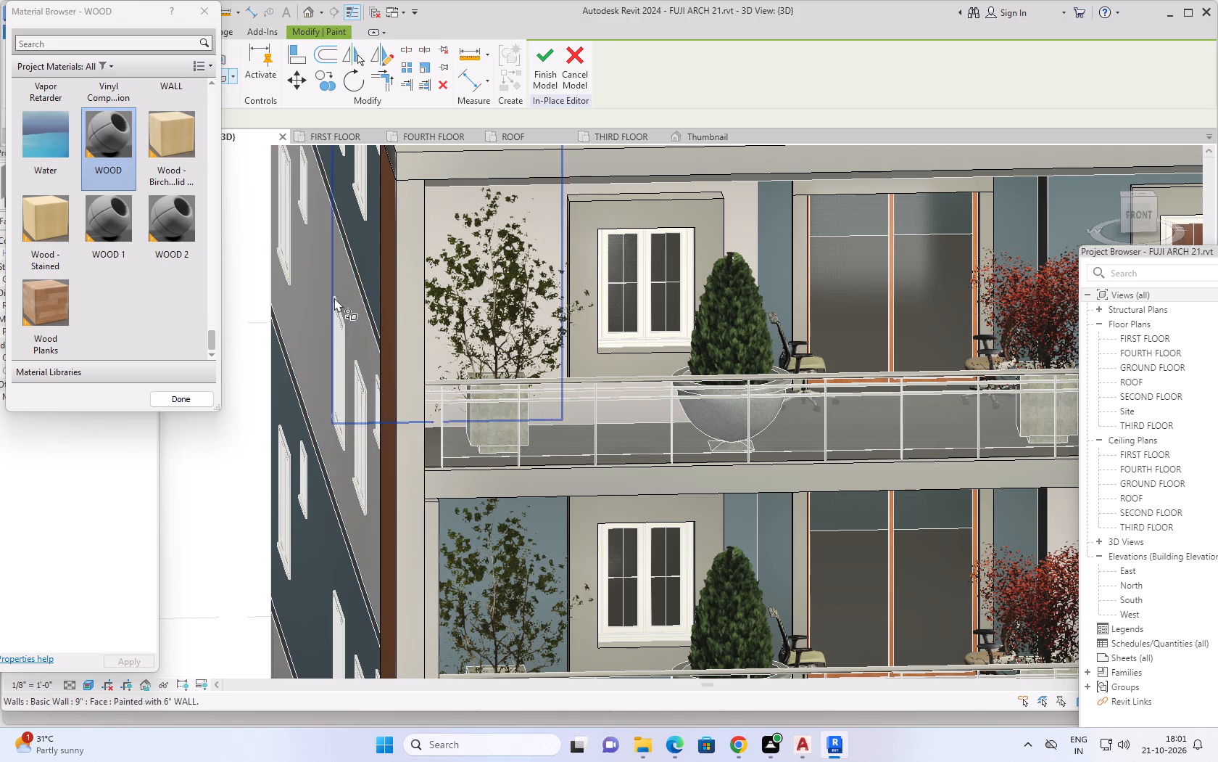
left_click(163, 231)
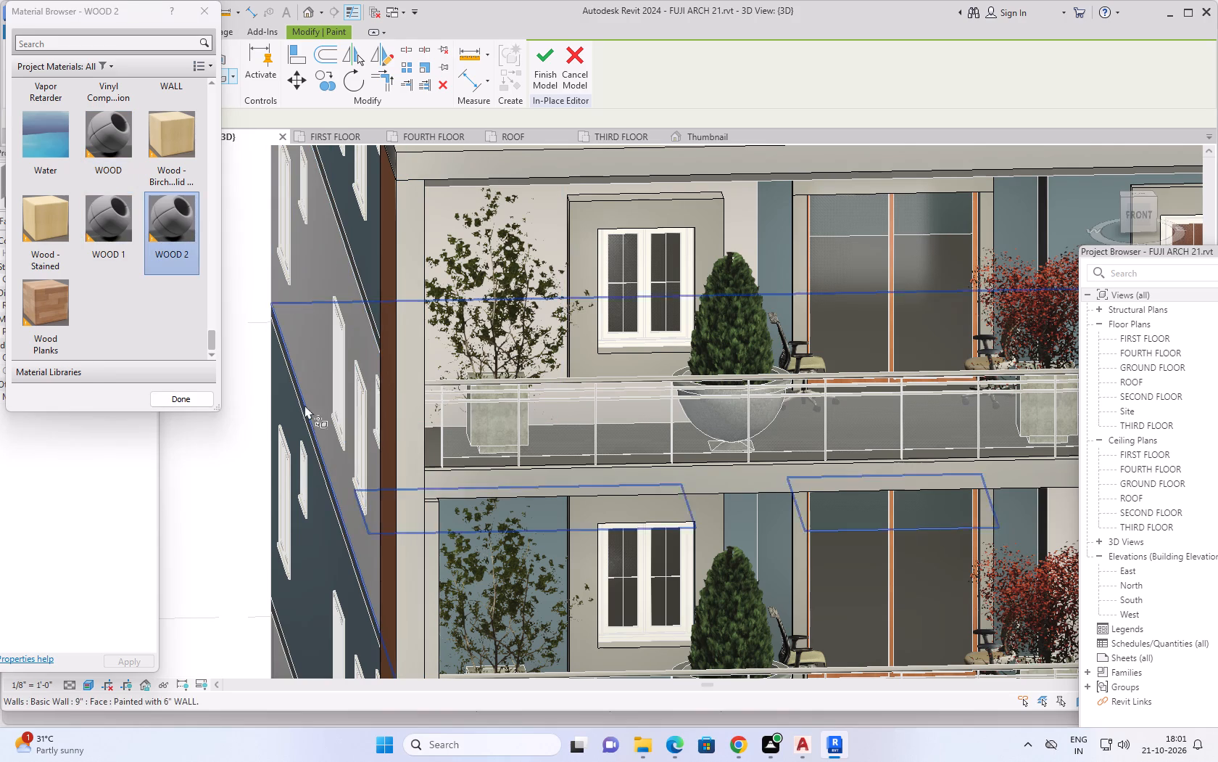
middle_click_drag(199, 497, 401, 457, "shift")
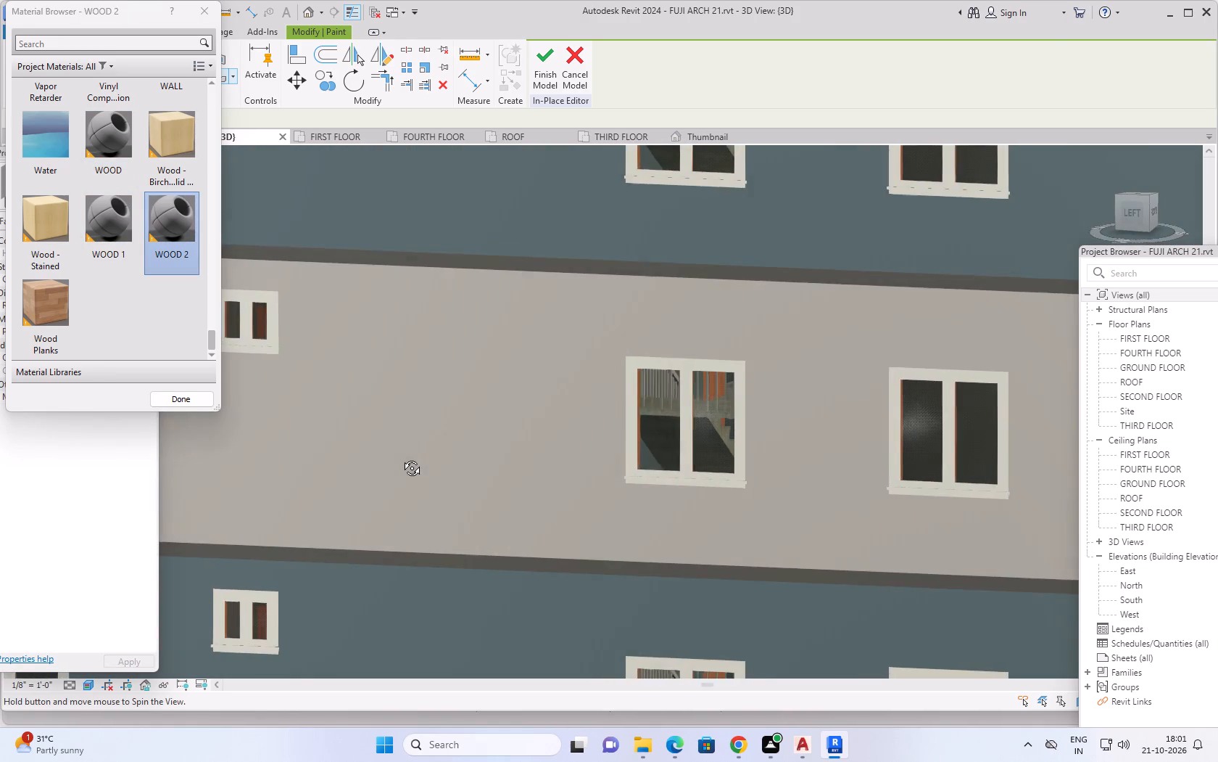
middle_click_drag(401, 457, 393, 456, "shift")
scroll(449, 488, "down", 3)
scroll(533, 507, "down", 3)
scroll(642, 518, "down", 1)
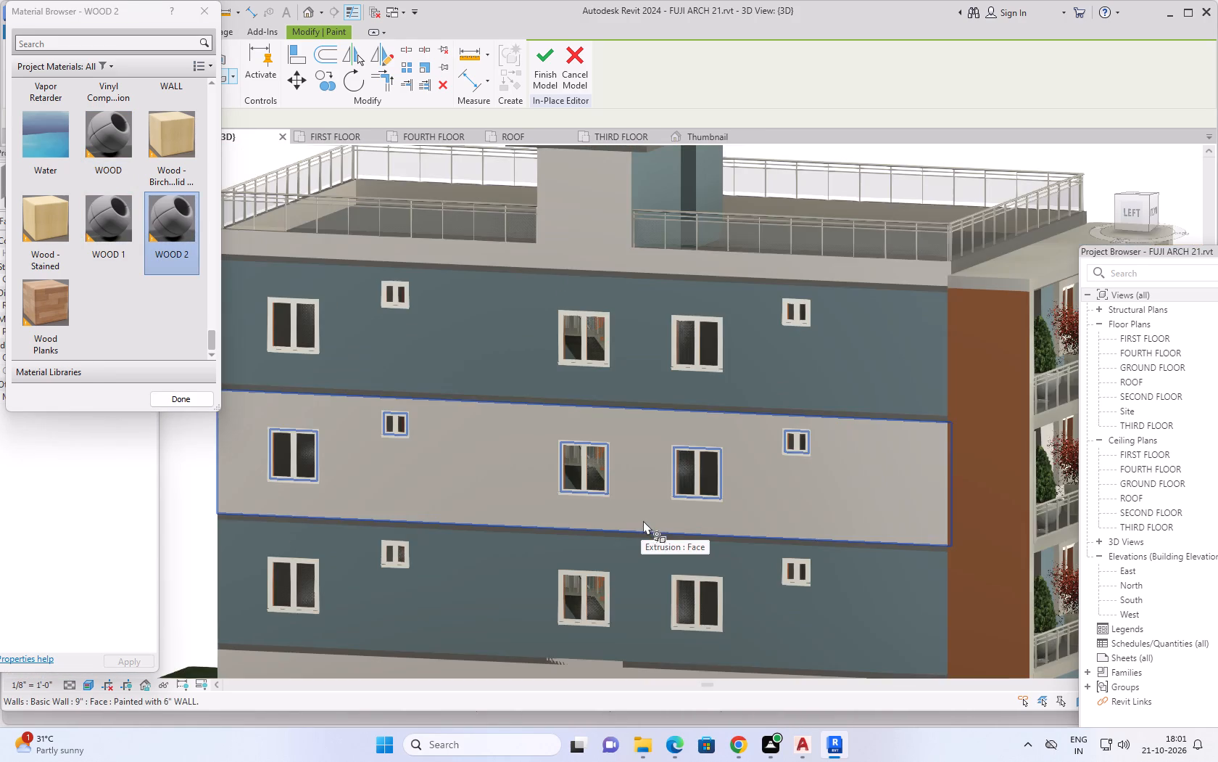
scroll(643, 520, "down", 1)
middle_click_drag(635, 517, 470, 509)
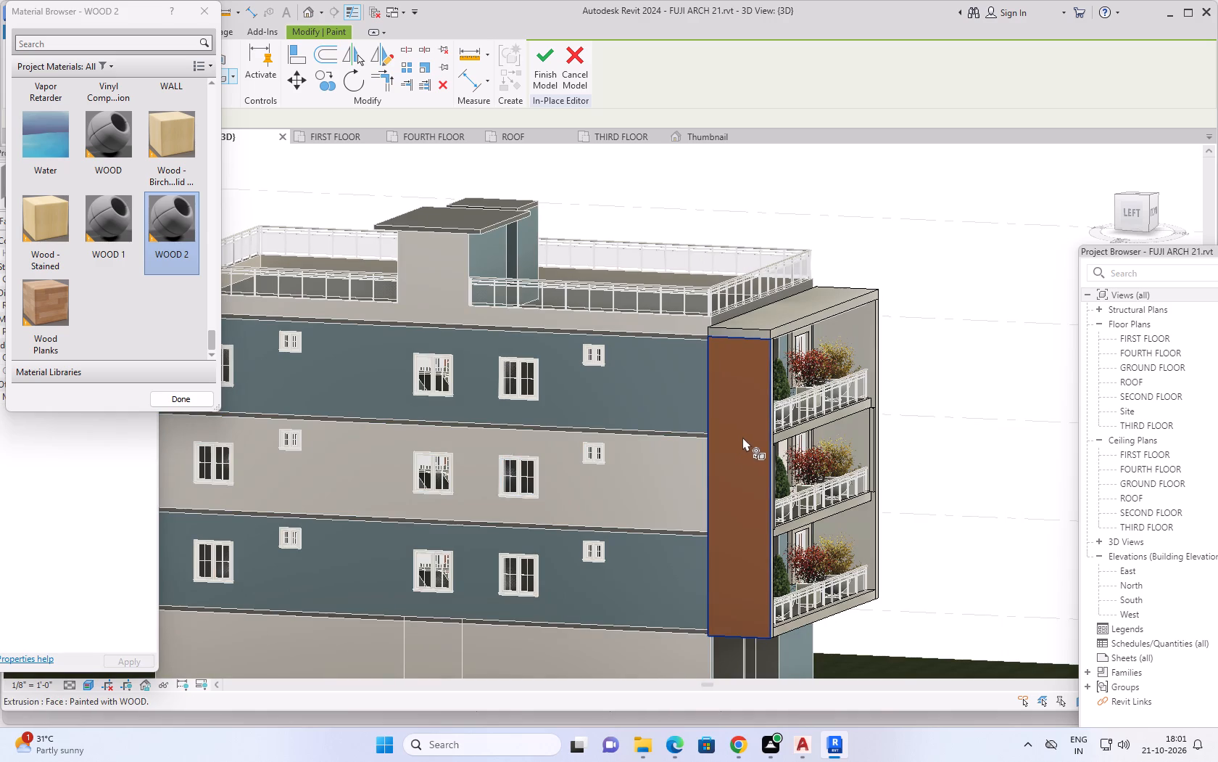
left_click(745, 433)
Paint WOOD 2 on the frame's top beam, covering its top, left end and front faces, and on the left upright's front face.
middle_click_drag(916, 361, 842, 412)
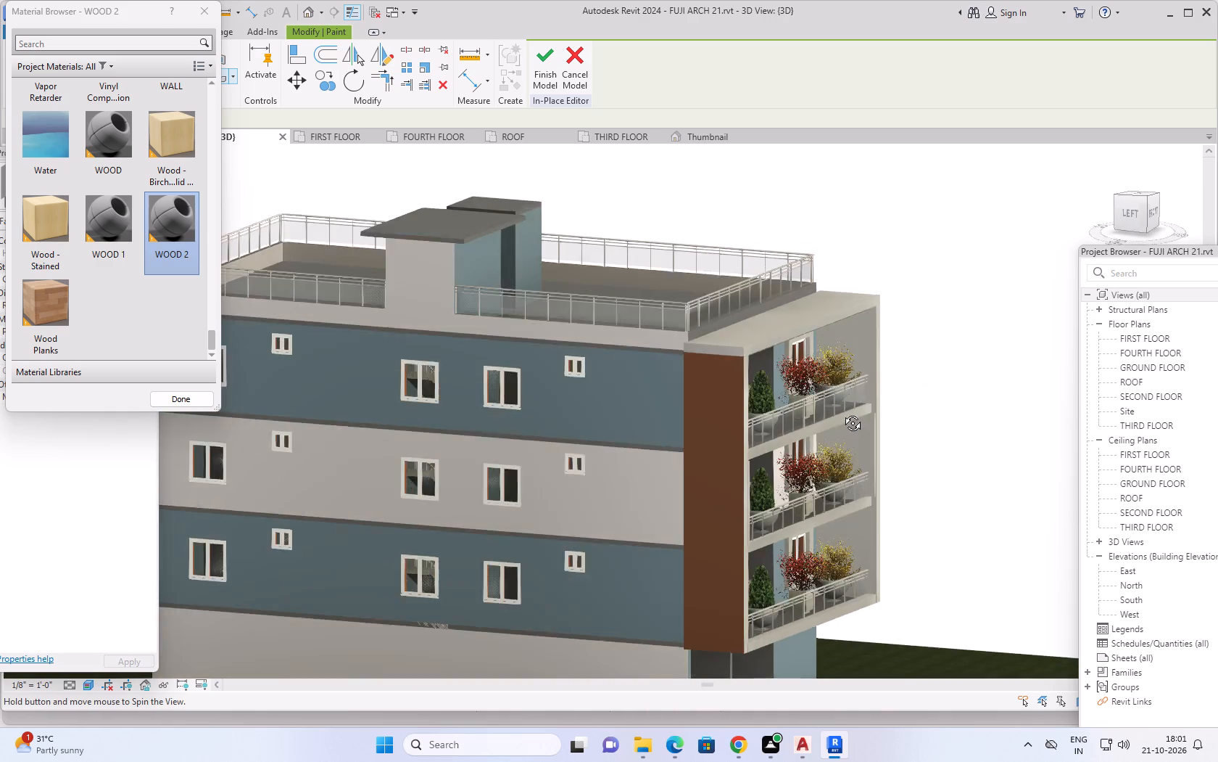
middle_click_drag(842, 412, 792, 433)
scroll(506, 433, "up", 3)
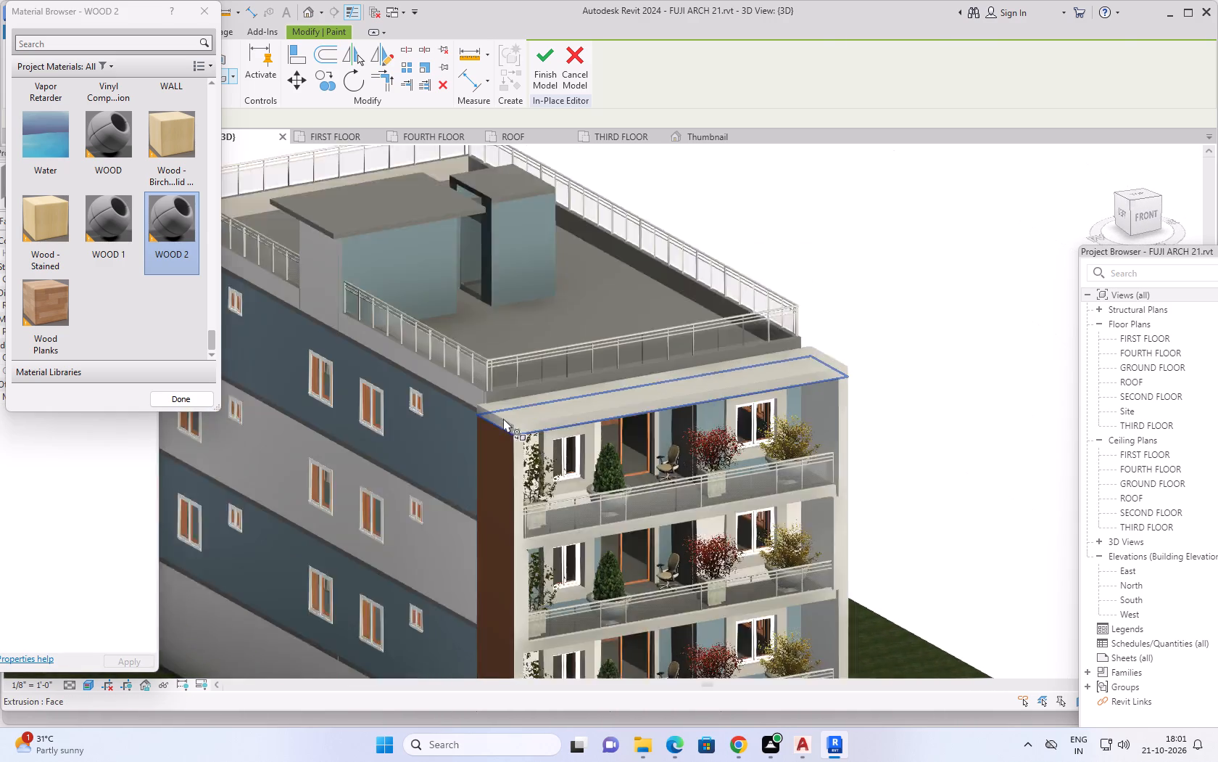
left_click(503, 422)
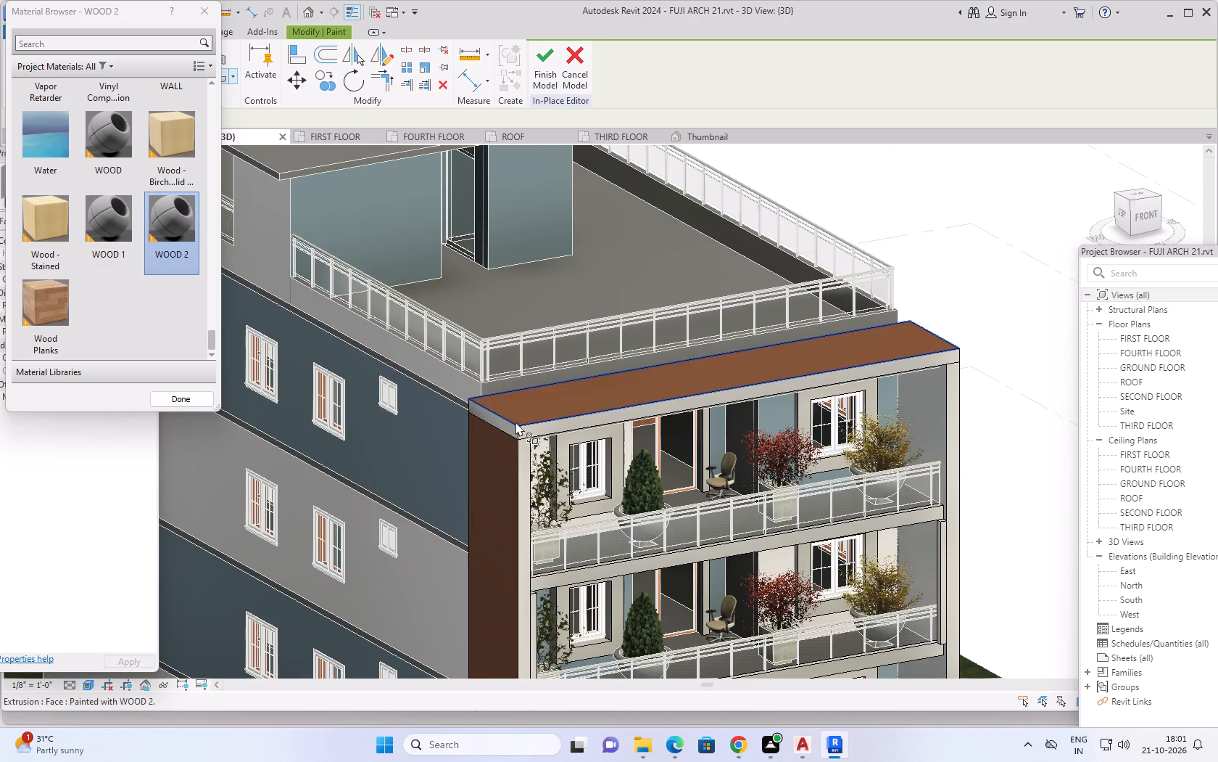
left_click(509, 428)
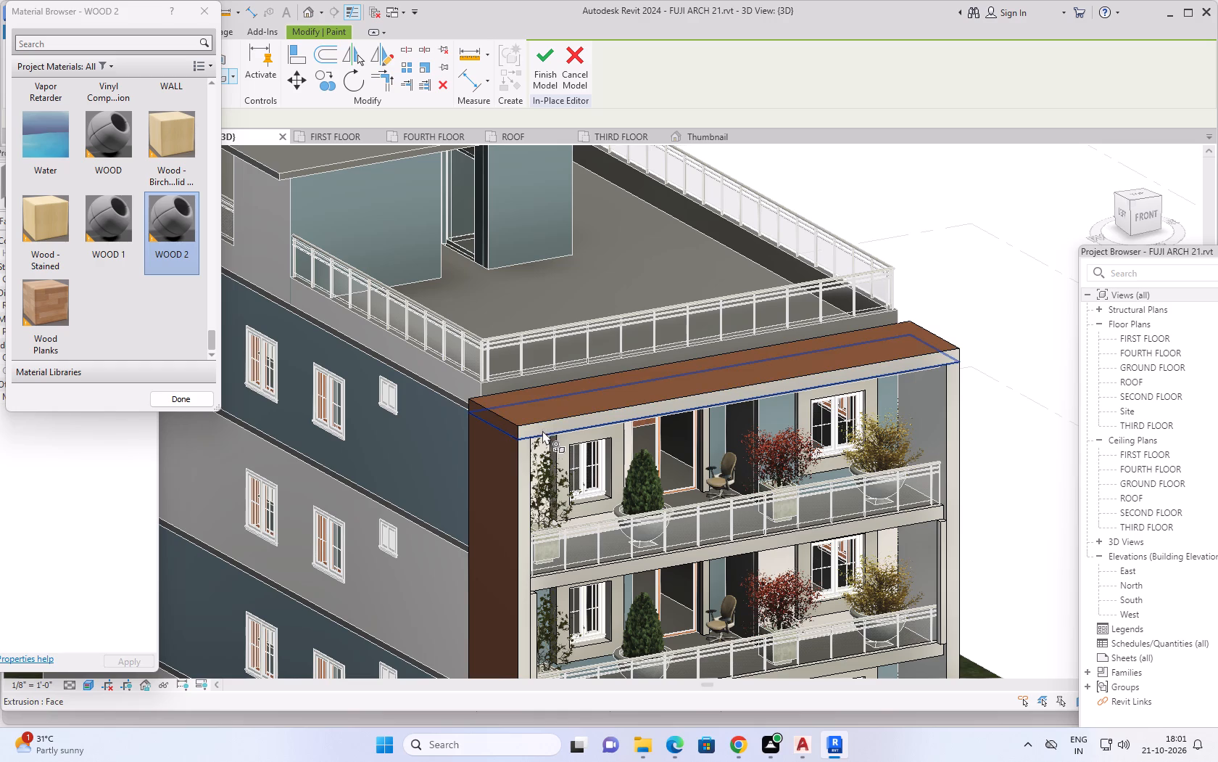
left_click(542, 430)
left_click(542, 430)
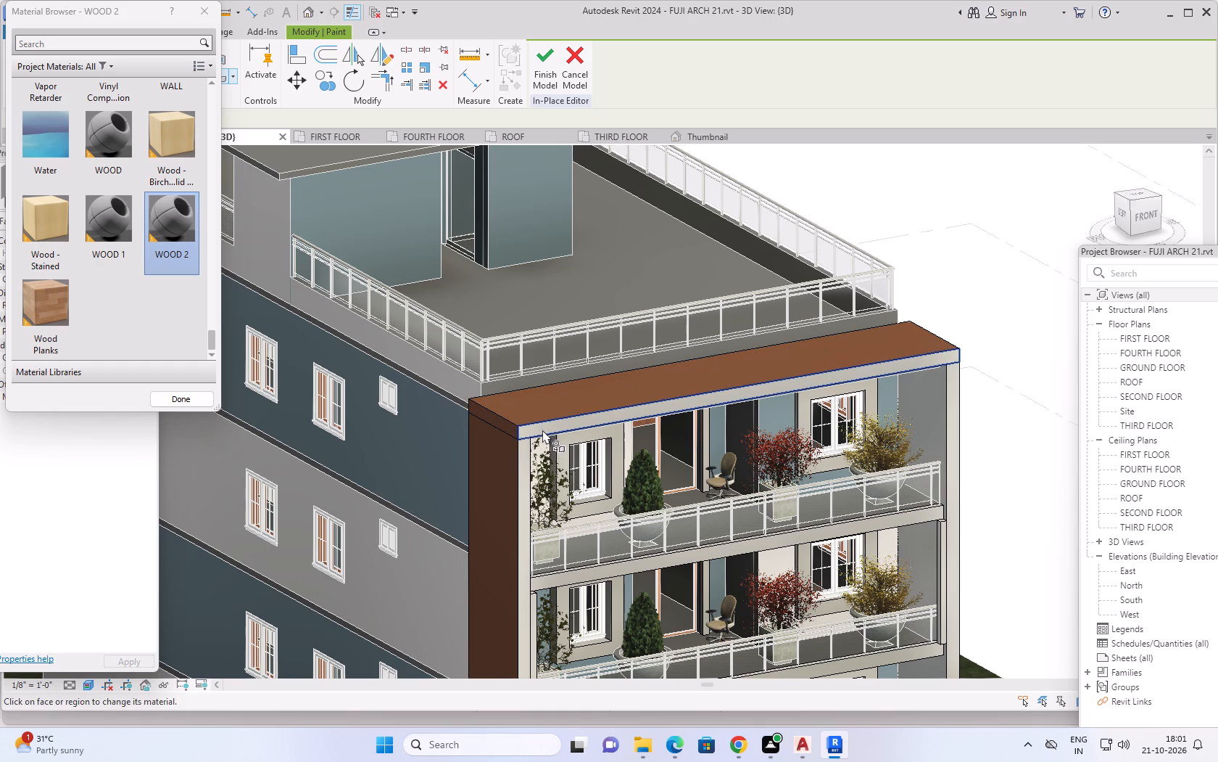
left_click(524, 478)
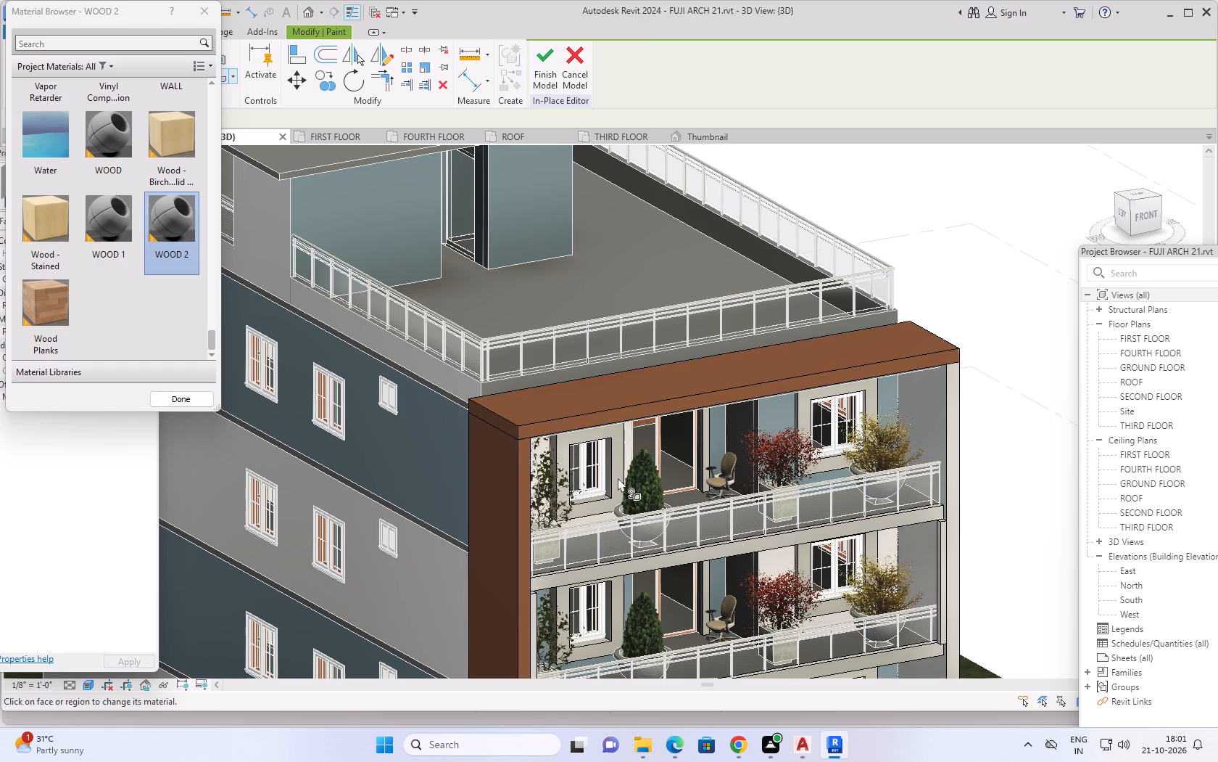
Paint the inner, outer and front faces of the balcony frame's right upright with WOOD 2.
scroll(630, 480, "down", 4)
middle_click_drag(886, 448, 852, 445)
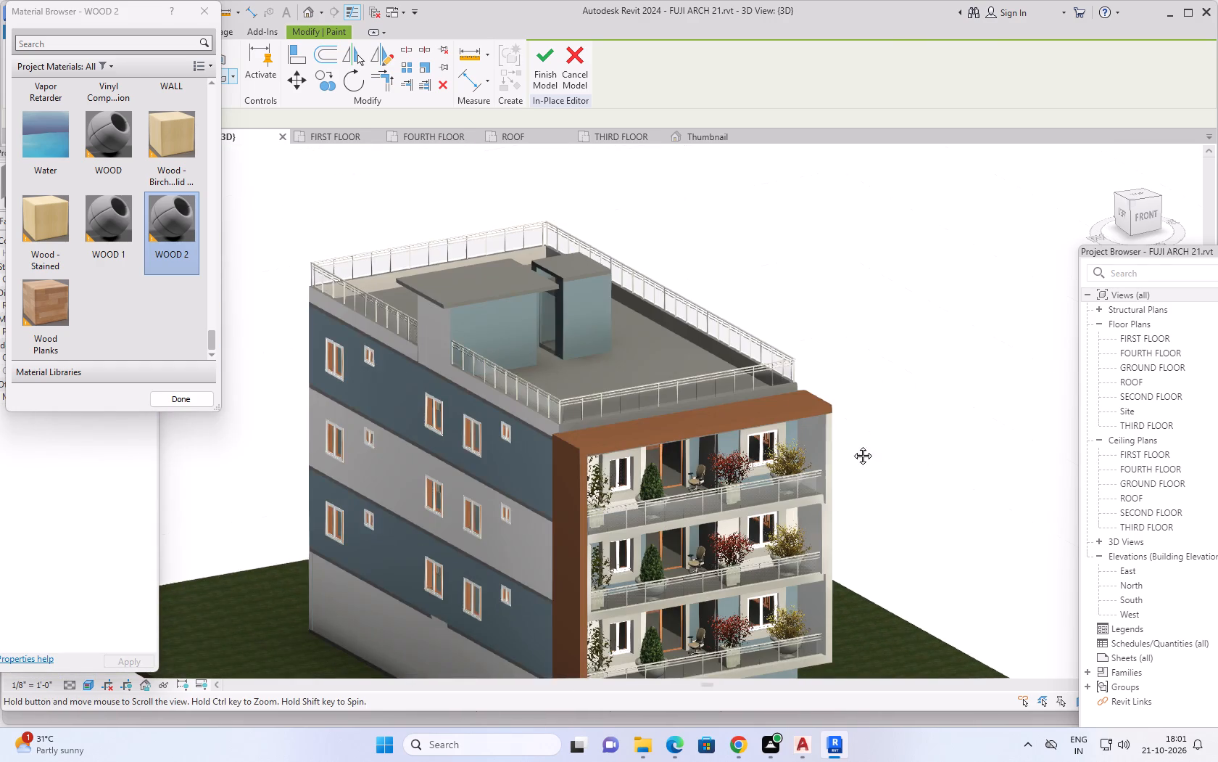
middle_click_drag(852, 445, 771, 406)
middle_click_drag(837, 430, 753, 388)
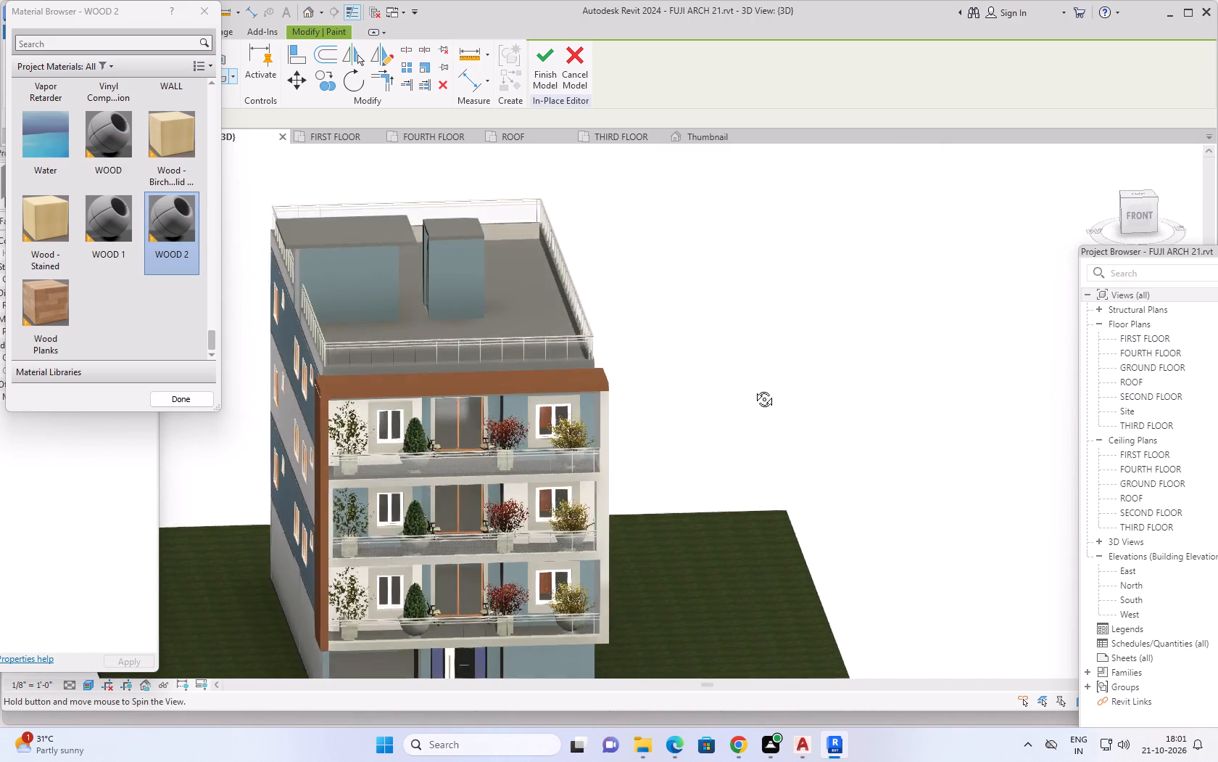
middle_click_drag(753, 388, 816, 319)
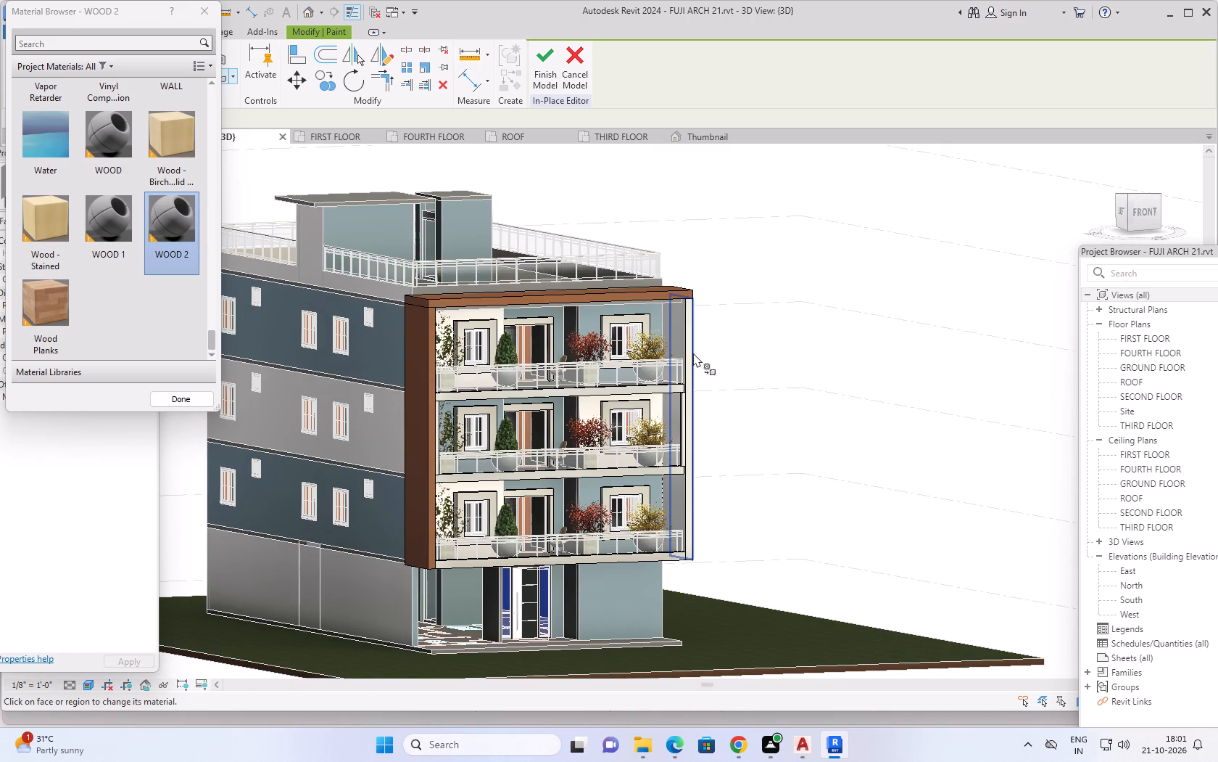
left_click(686, 348)
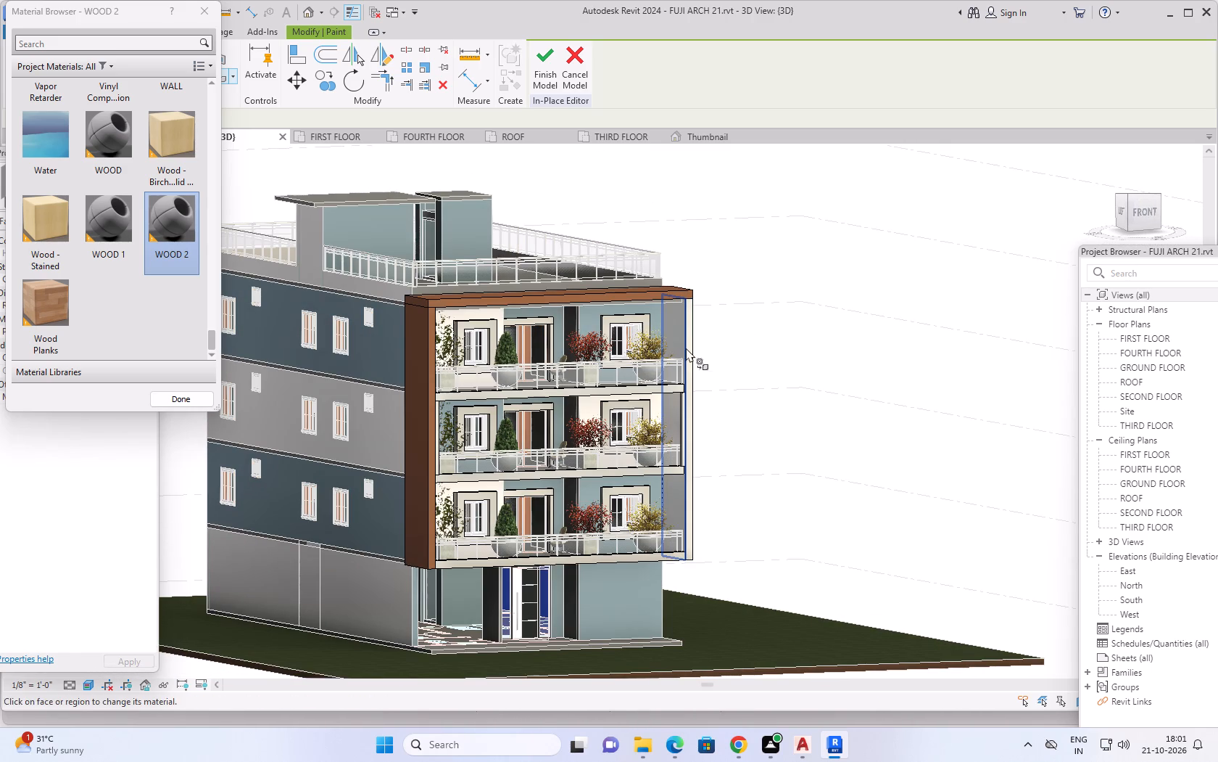
left_click(691, 351)
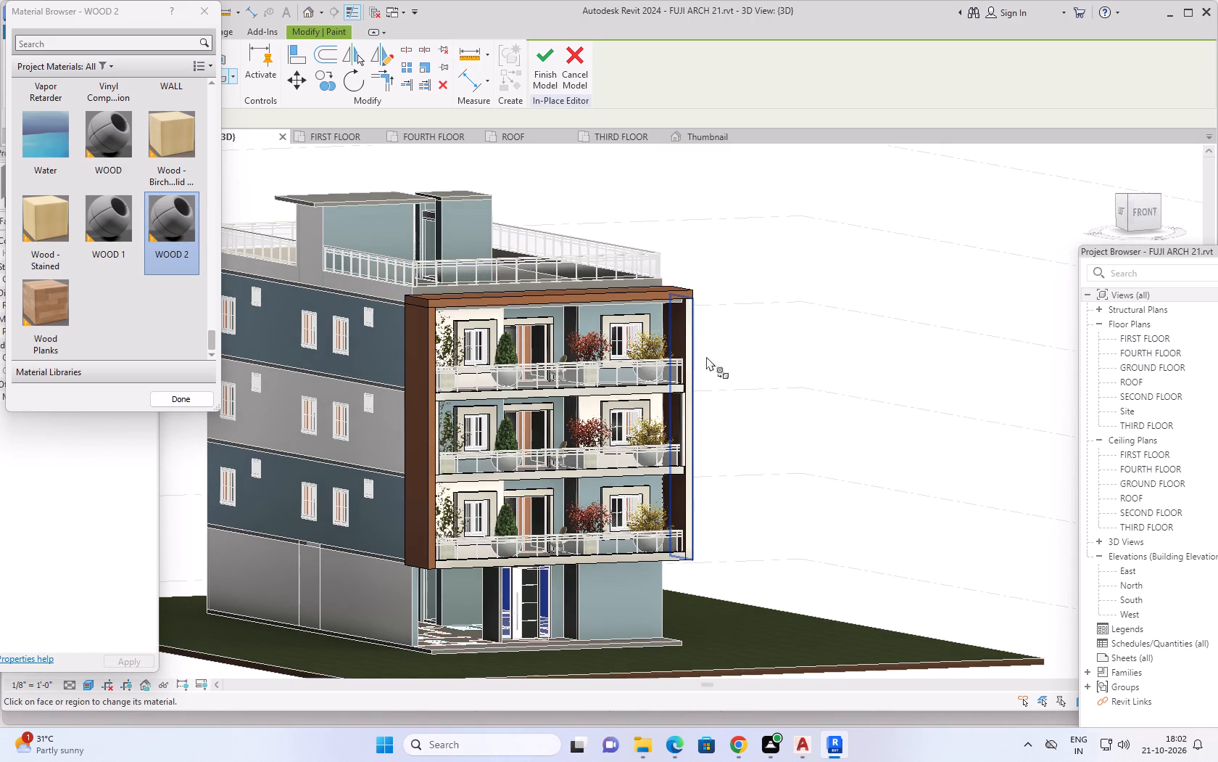
middle_click_drag(739, 390, 650, 430)
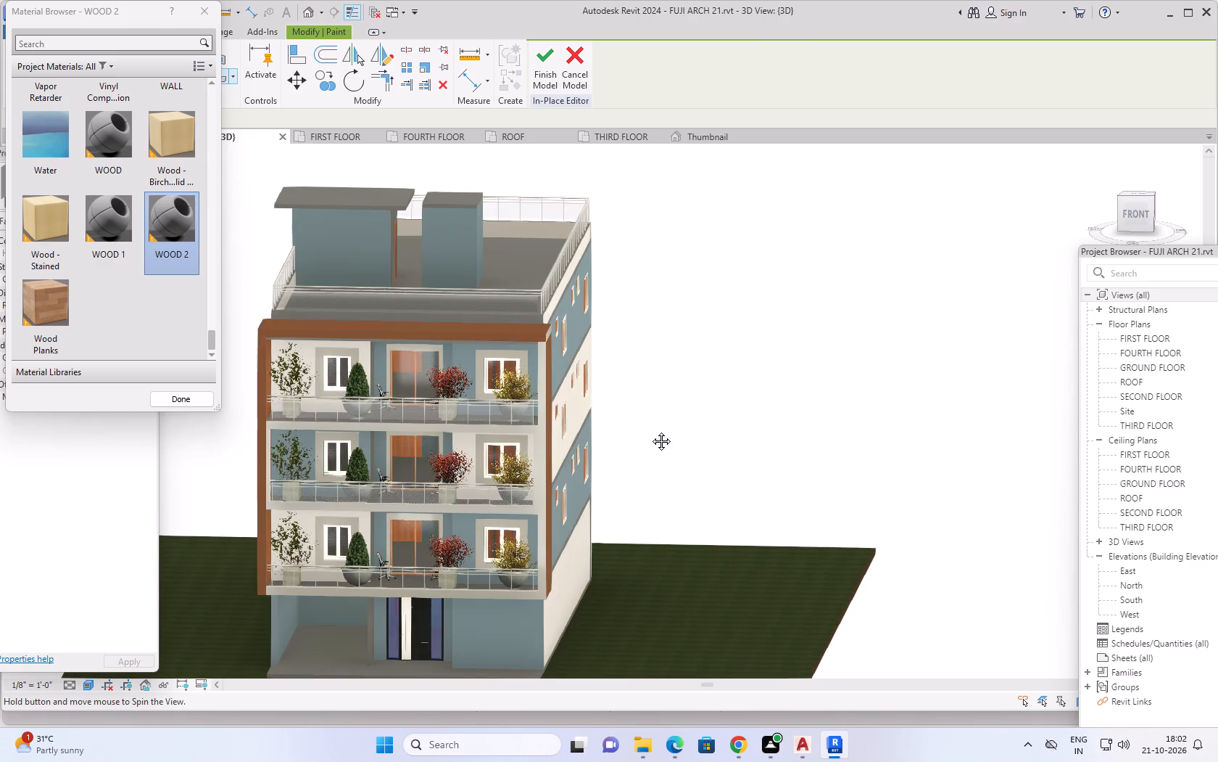
scroll(552, 429, "up", 3)
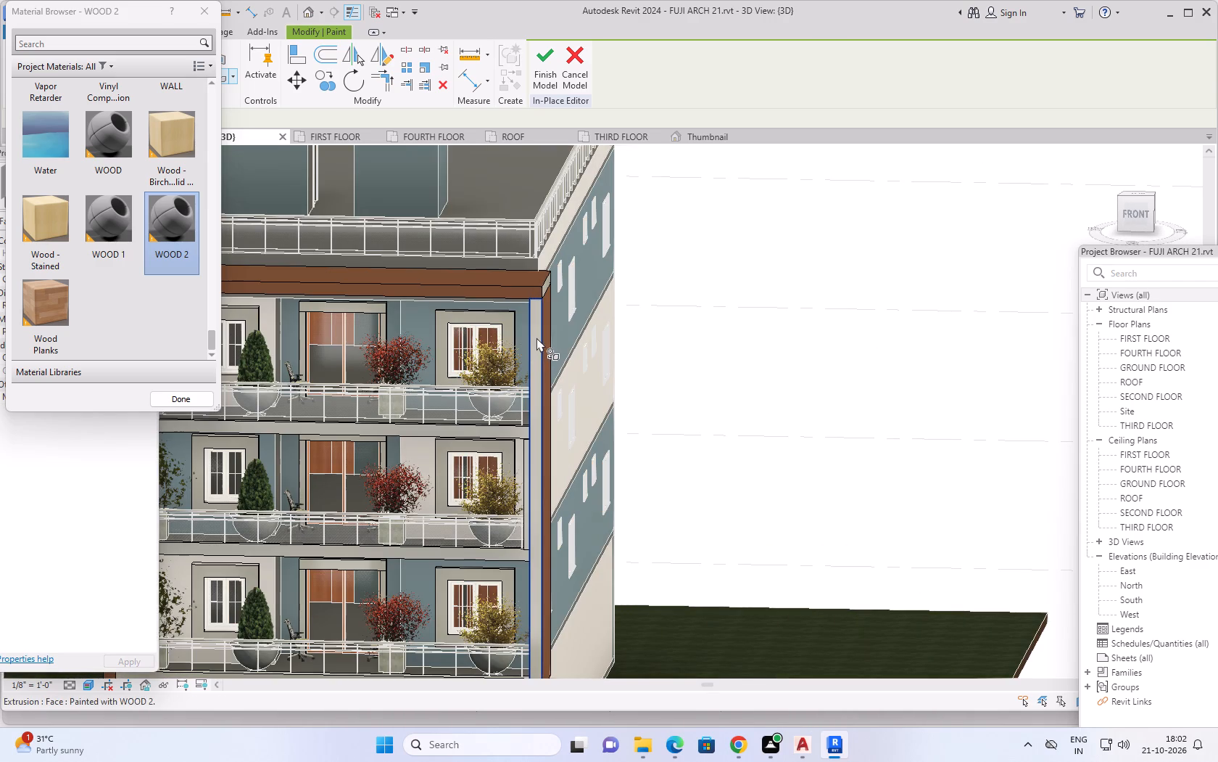
left_click(535, 345)
Paint the front face of the balcony frame's bottom beam with WOOD 2.
scroll(605, 415, "down", 2)
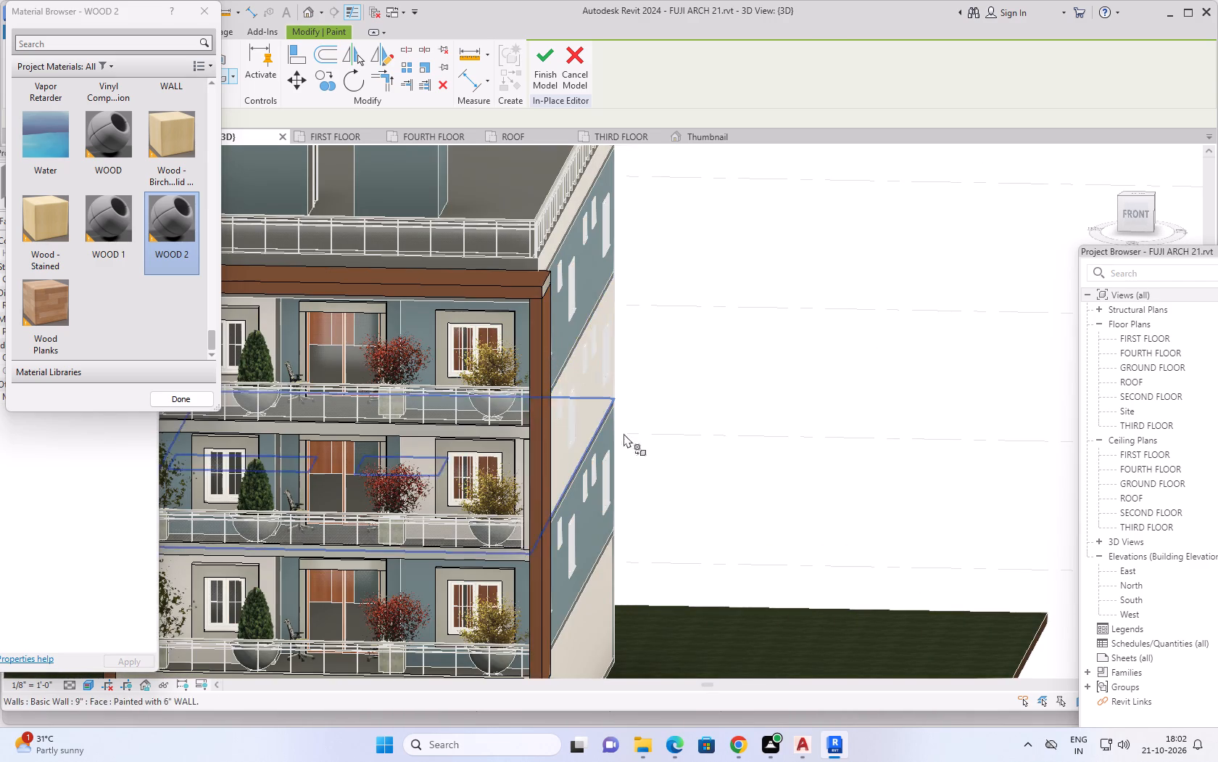
middle_click_drag(669, 429, 750, 360)
scroll(303, 562, "up", 4)
left_click(349, 544)
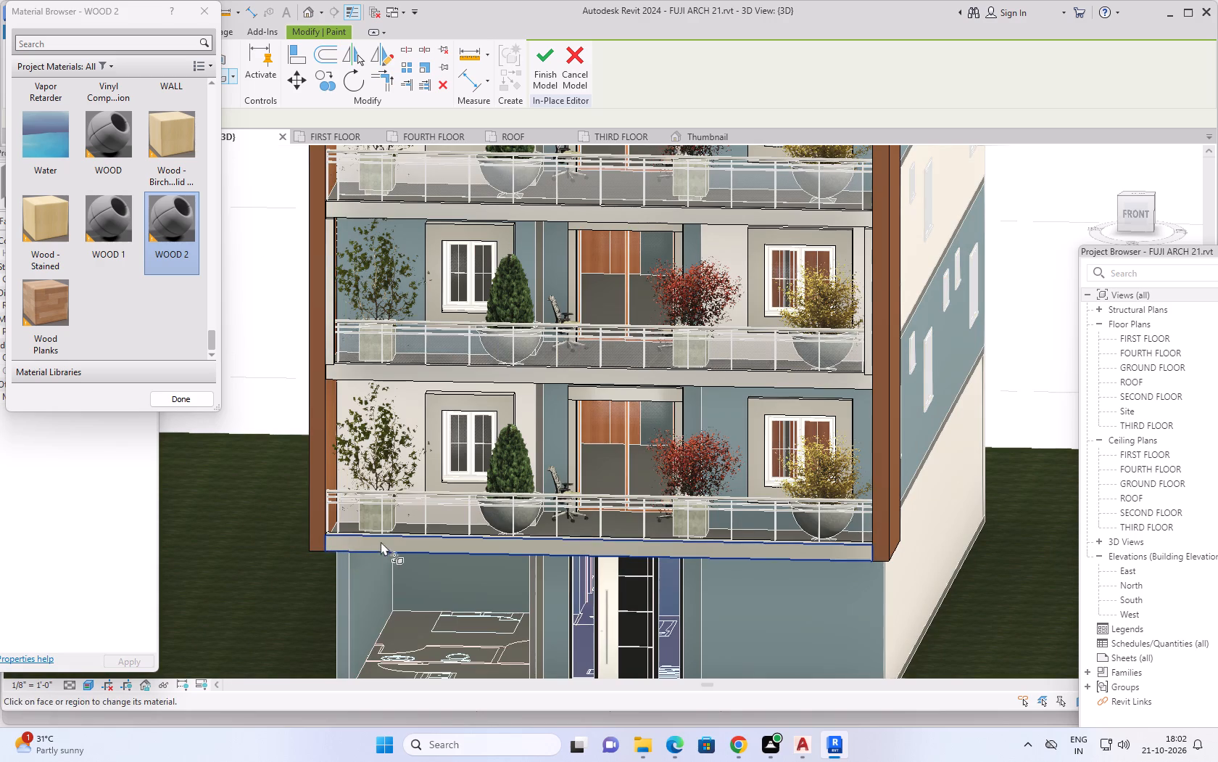
scroll(826, 466, "down", 3)
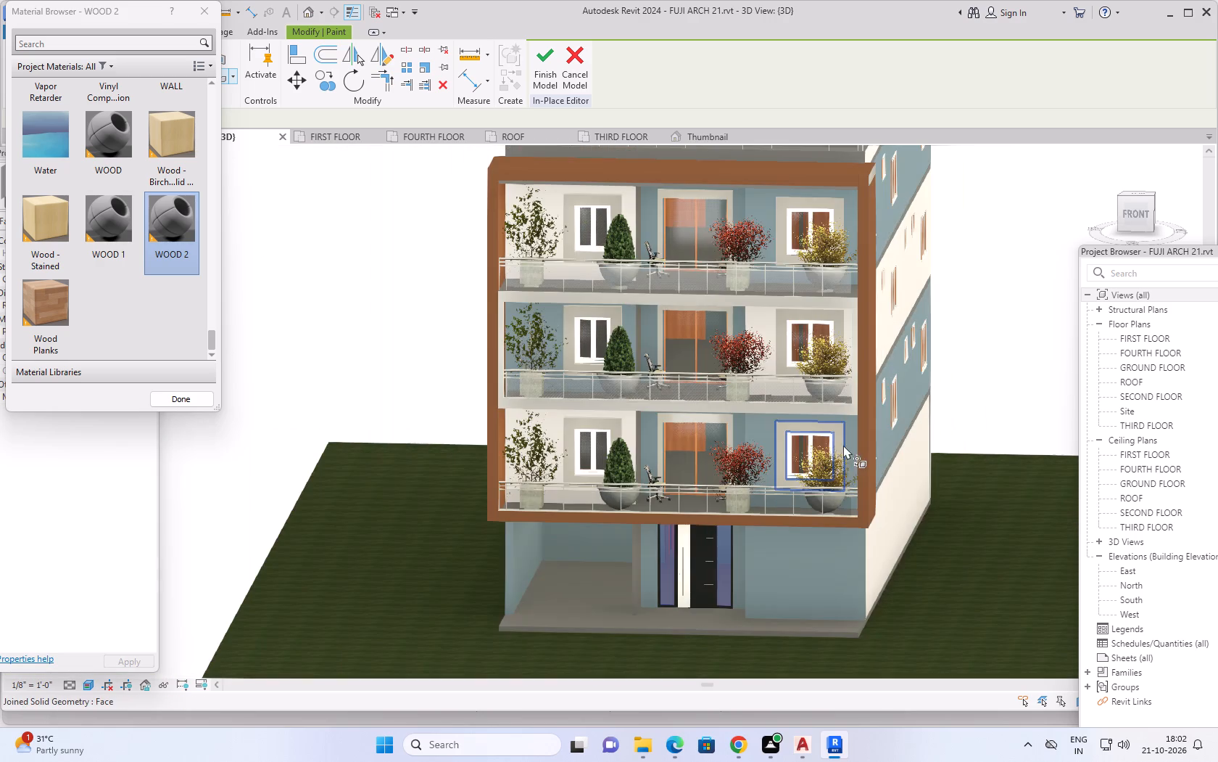
scroll(854, 417, "down", 1)
middle_click_drag(597, 210, 536, 214, "shift")
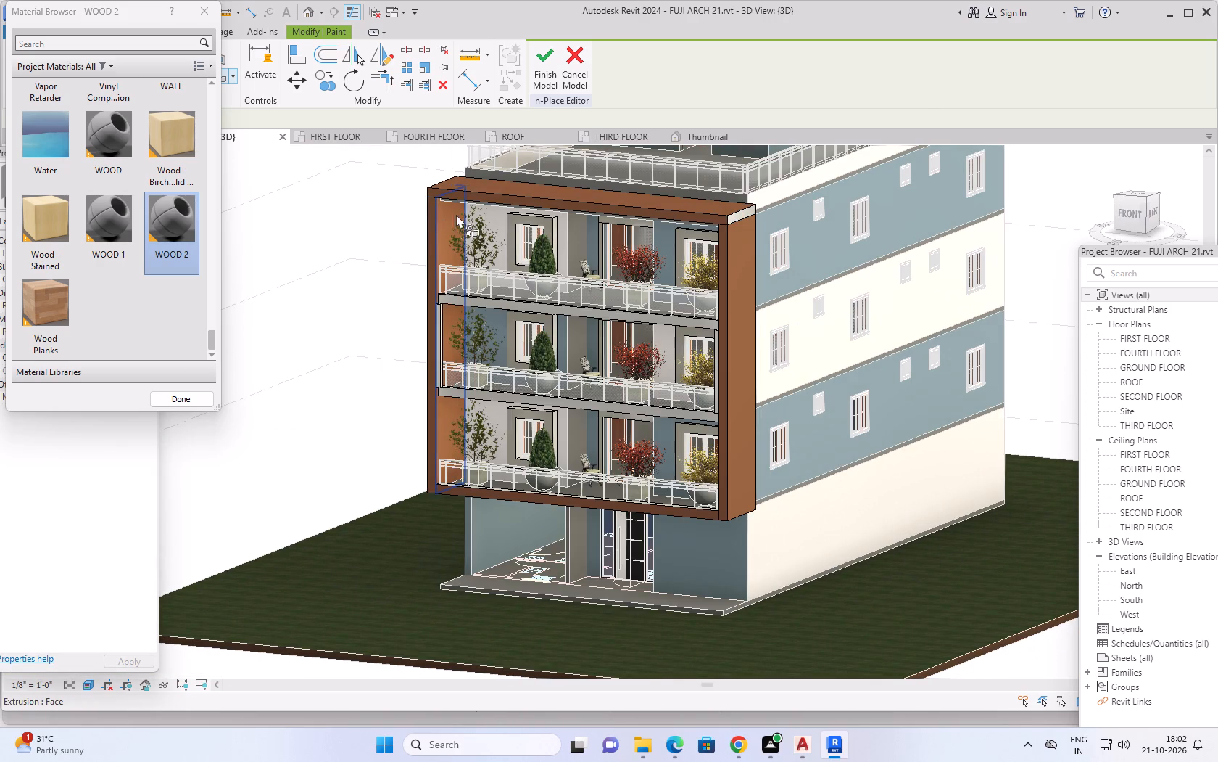
Paint the right end face of the balcony frame's top beam with WOOD 2.
middle_click_drag(428, 275, 468, 199, "shift")
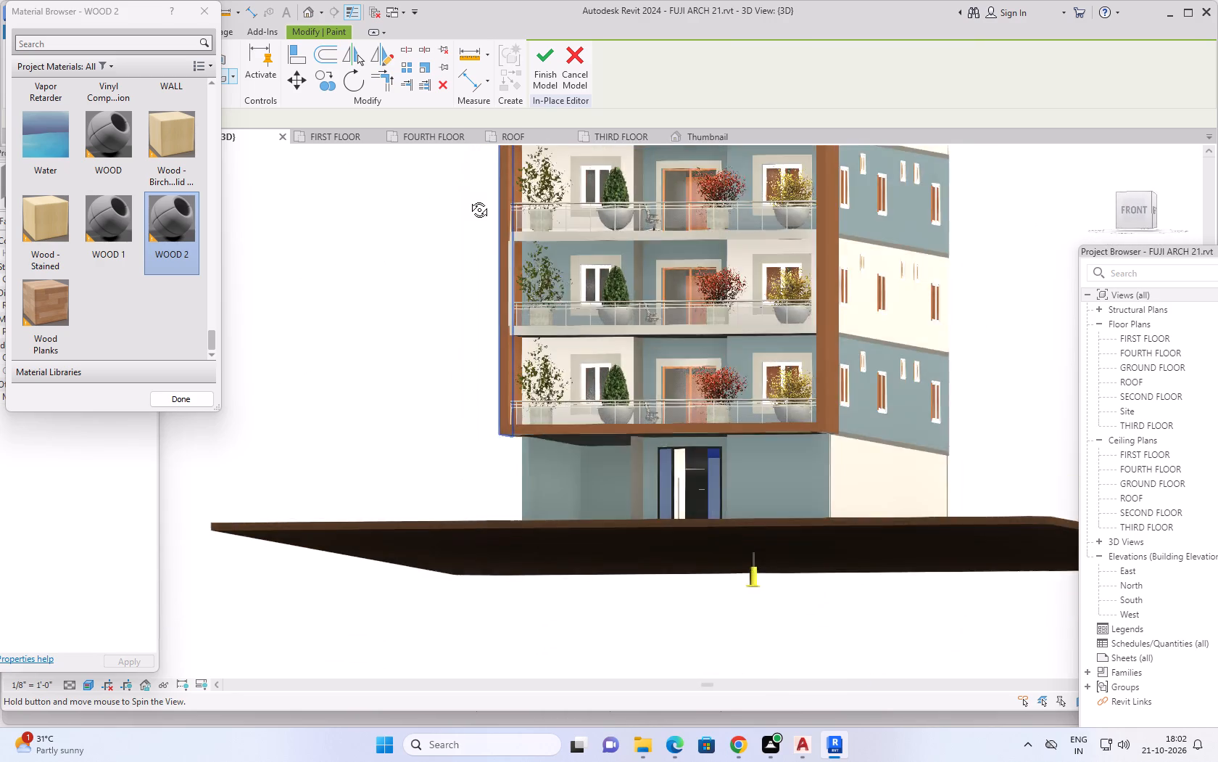
middle_click_drag(468, 199, 413, 317, "shift")
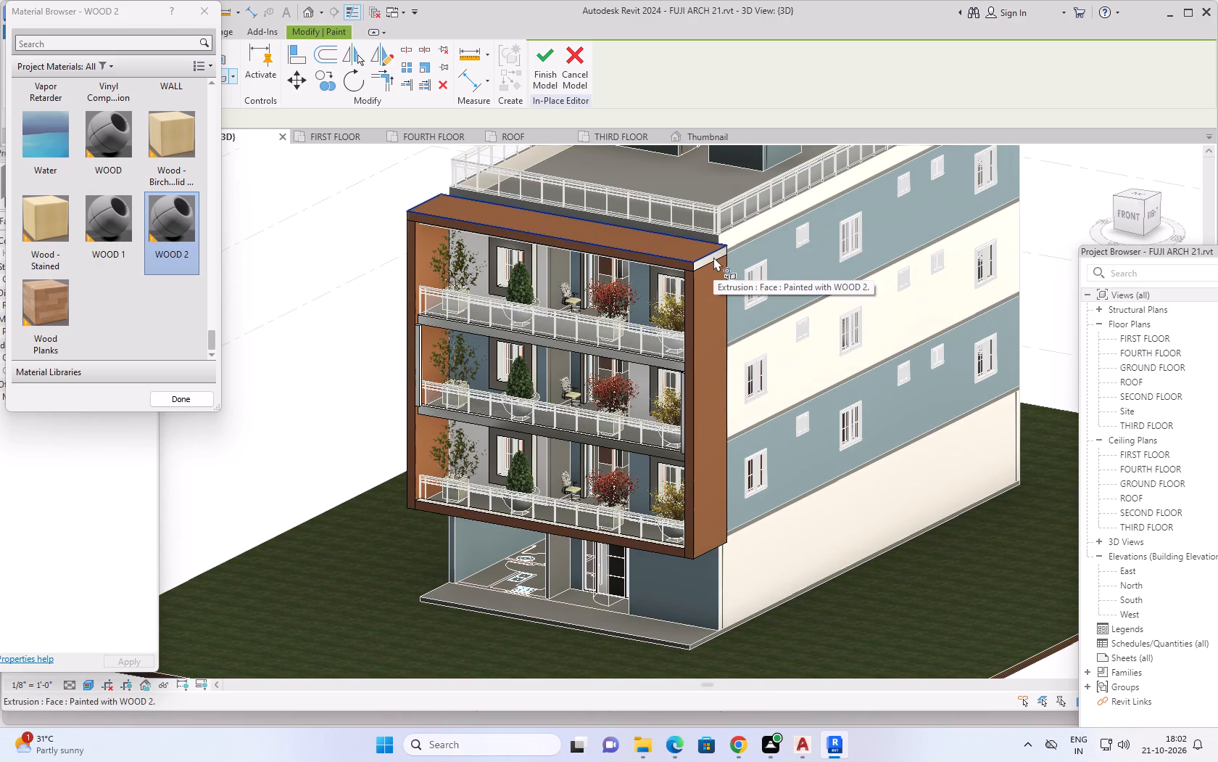
scroll(713, 257, "up", 6)
left_click(712, 255)
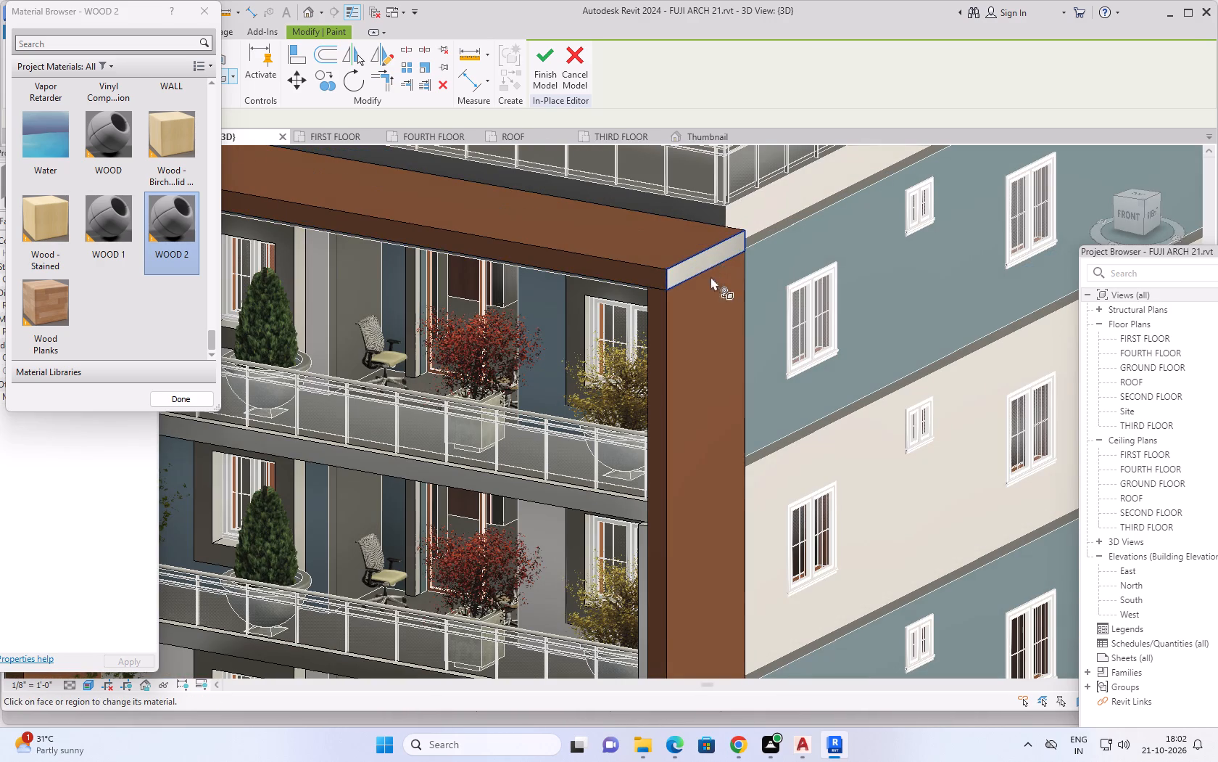
Paint the underside of the balcony frame's bottom beam with WOOD 2.
scroll(717, 348, "down", 6)
scroll(716, 411, "down", 4)
middle_click_drag(711, 474, 750, 431, "shift")
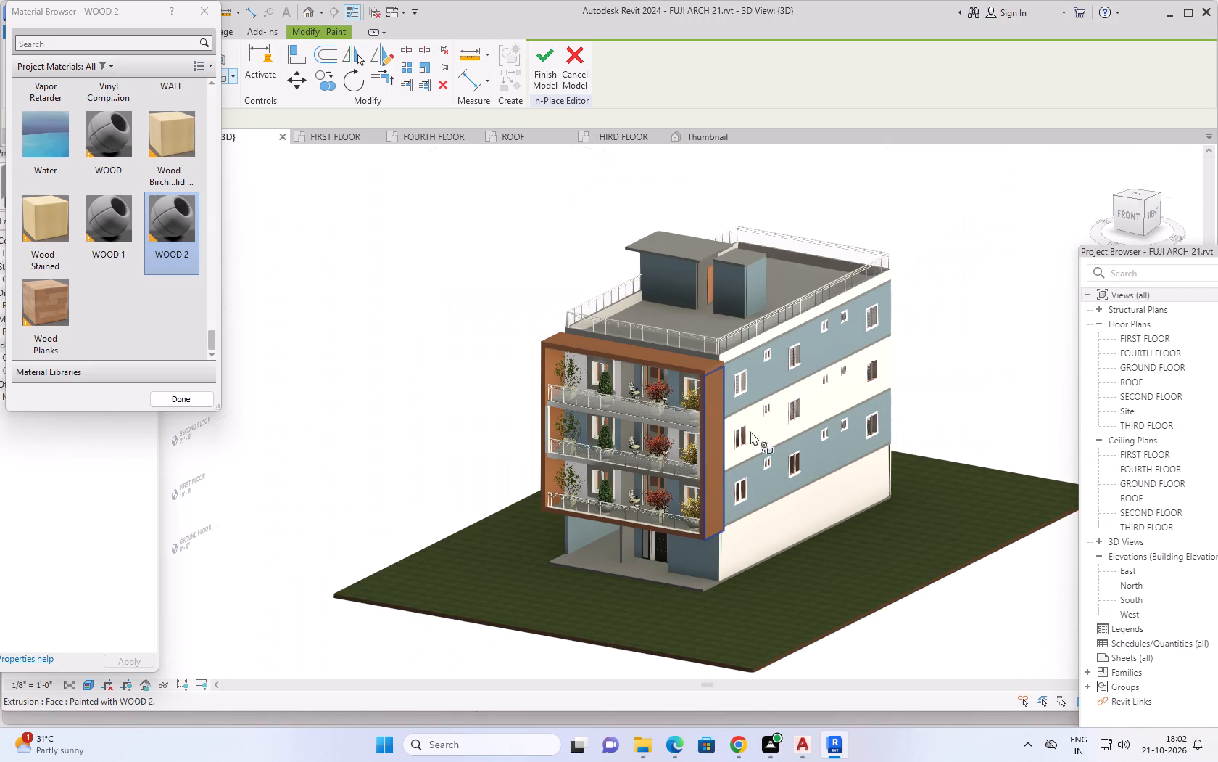
middle_click_drag(750, 431, 905, 340, "shift")
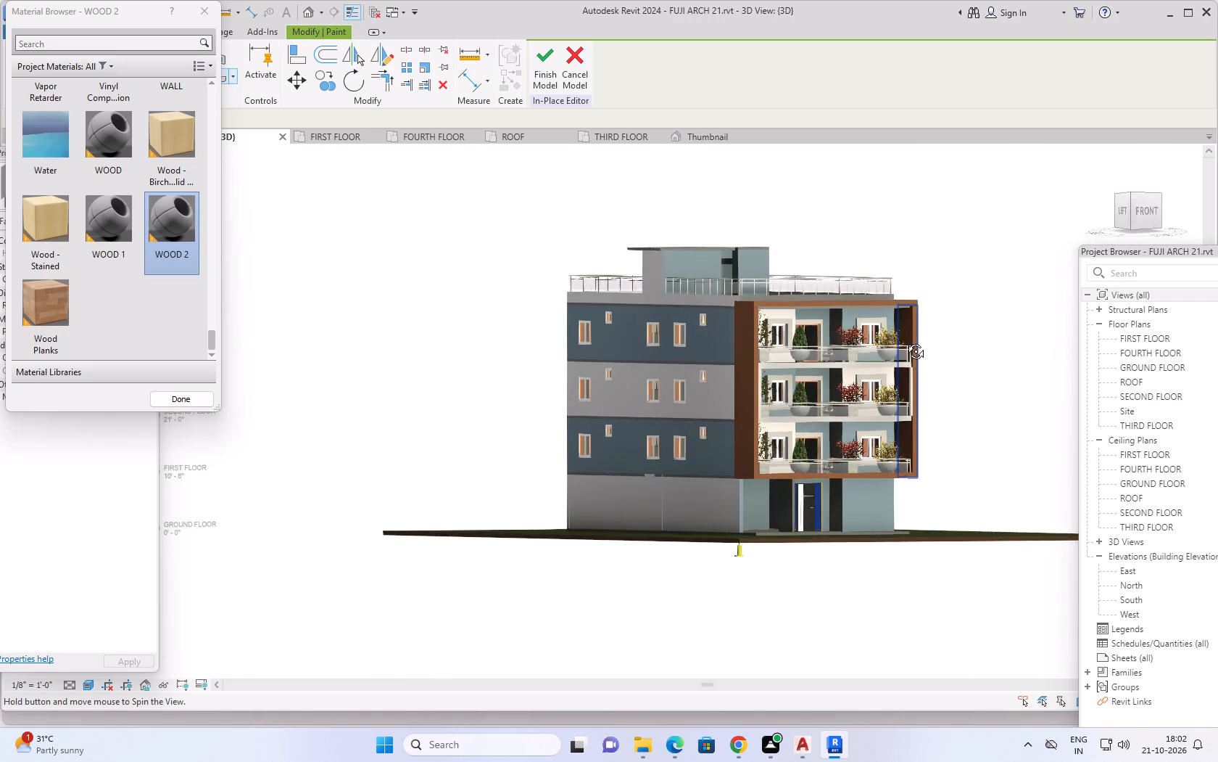
middle_click_drag(905, 340, 907, 309, "shift")
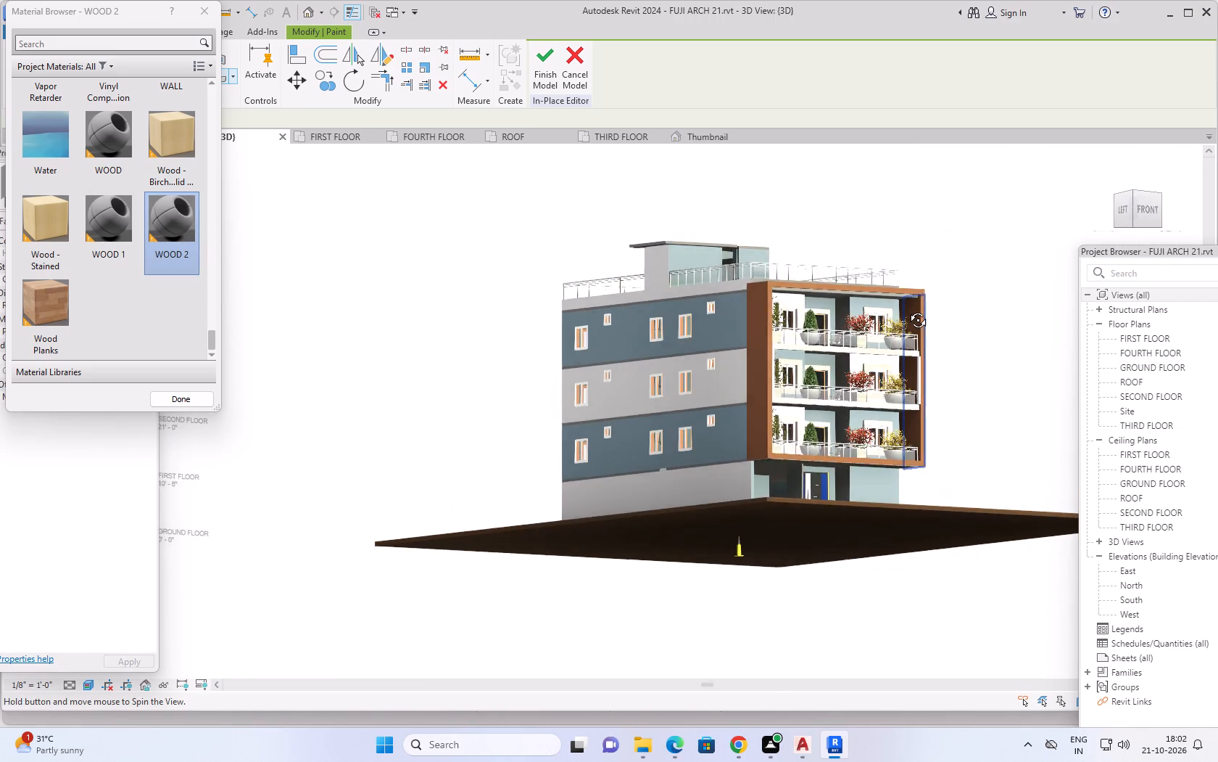
middle_click_drag(907, 309, 966, 290, "shift")
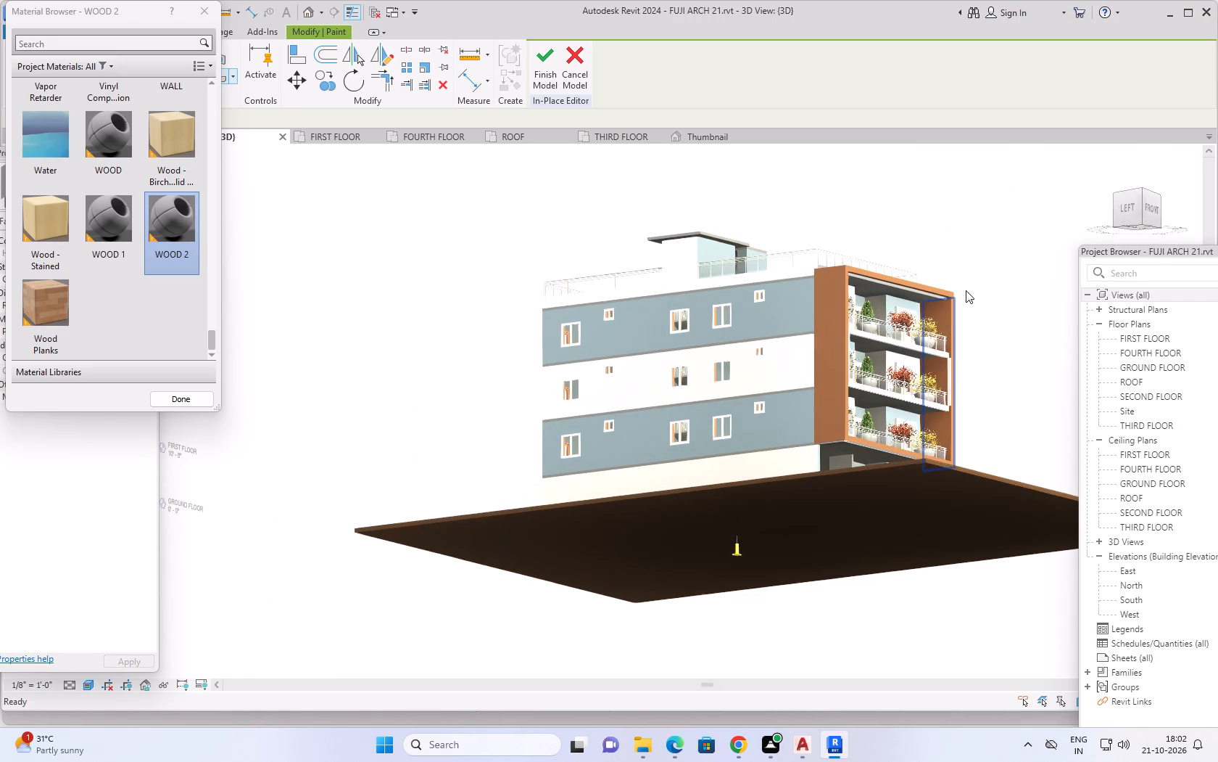
scroll(820, 454, "up", 8)
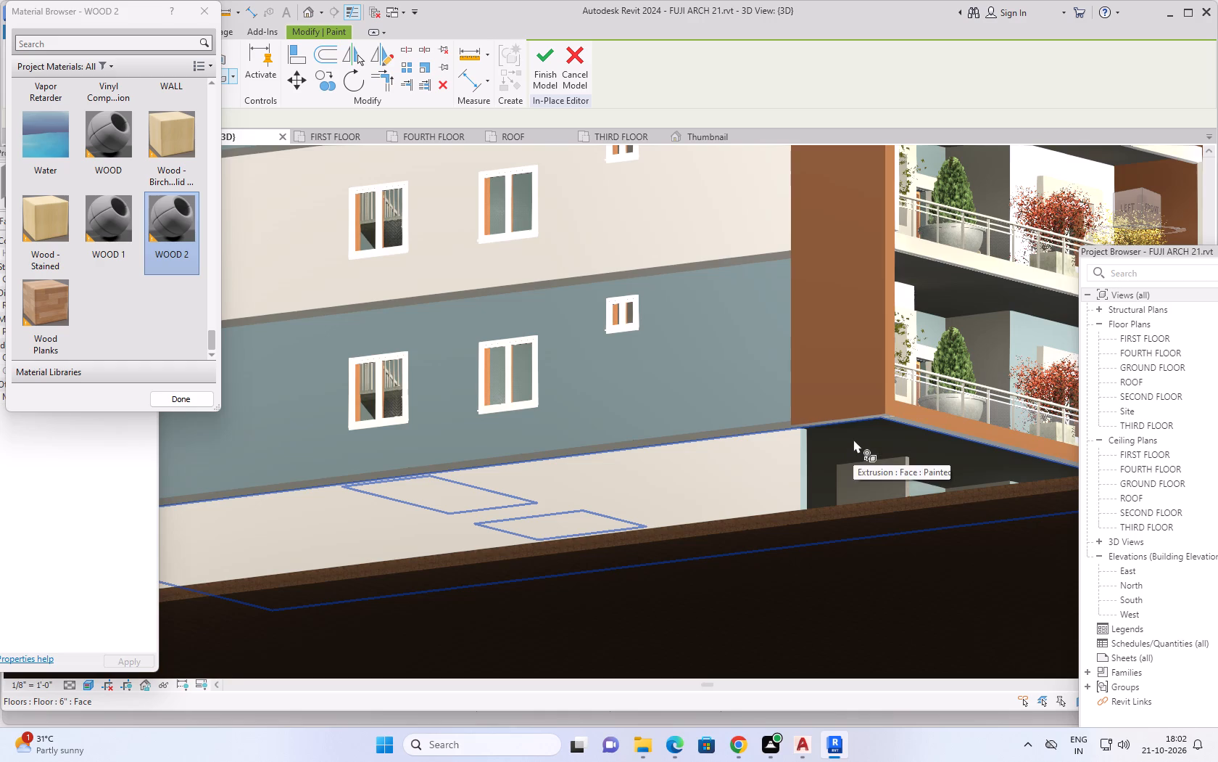
left_click(870, 425)
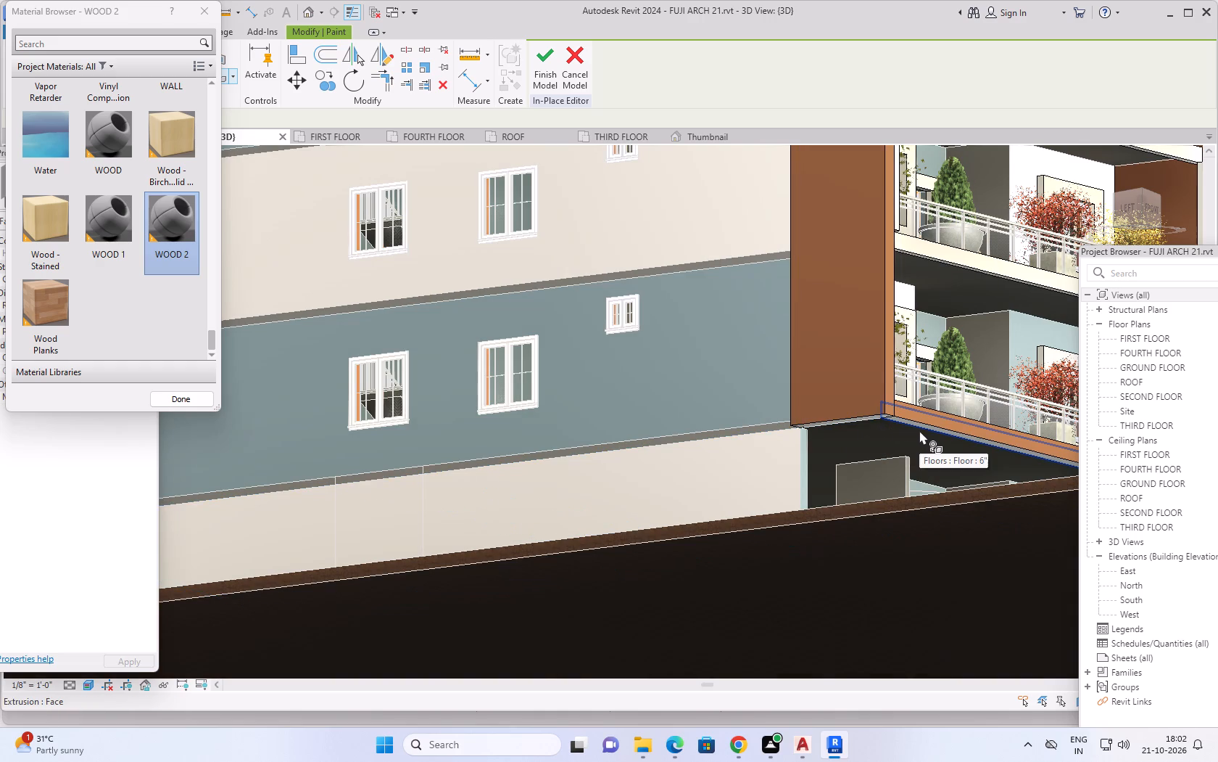
Paint the front face of the horizontal band beneath the top balcony's railing with the WOOD 1 material.
scroll(882, 369, "down", 5)
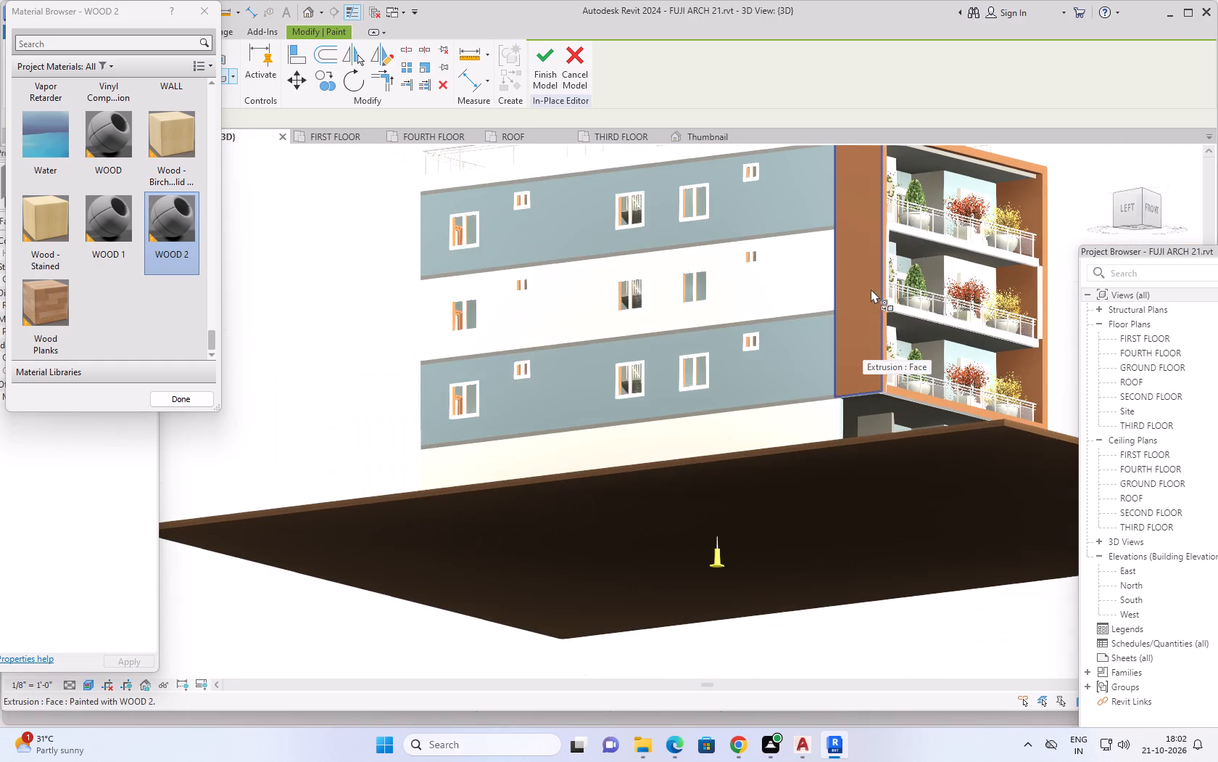
middle_click_drag(871, 289, 795, 409)
middle_click_drag(850, 295, 759, 394, "shift")
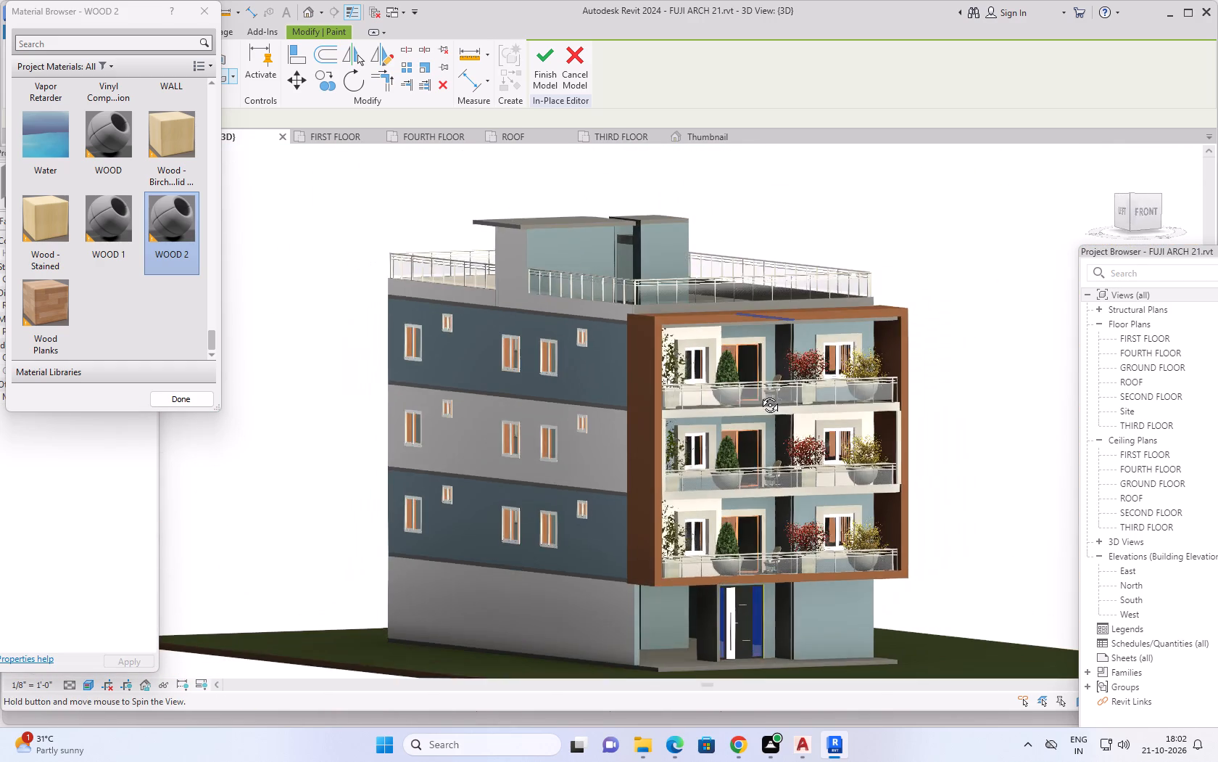
middle_click_drag(759, 394, 713, 422, "shift")
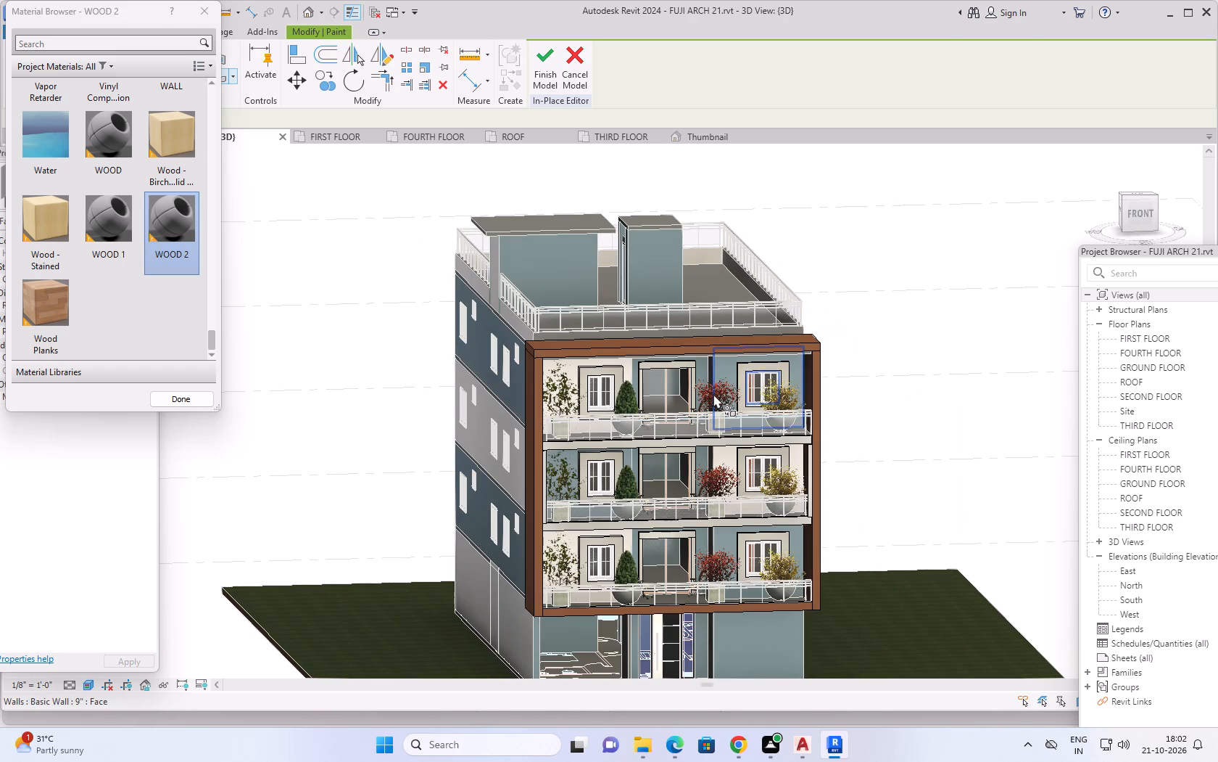
scroll(569, 463, "up", 2)
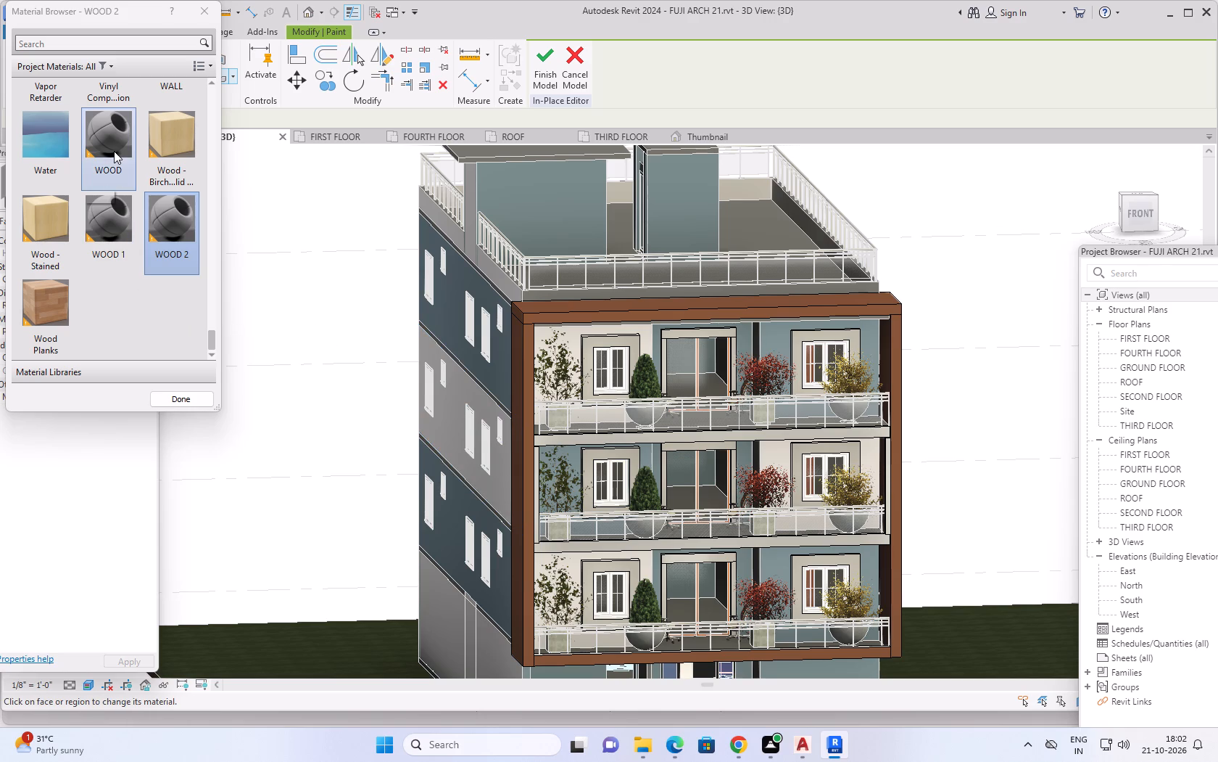
left_click(107, 230)
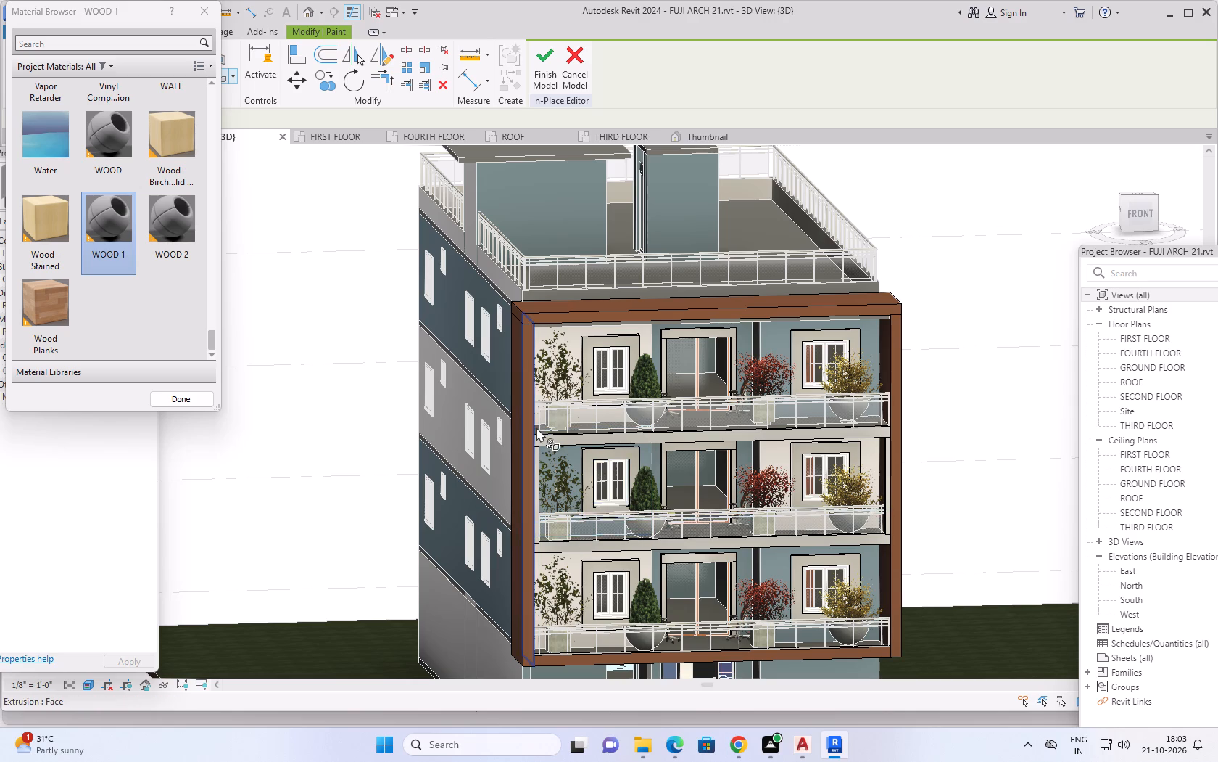
scroll(536, 427, "up", 4)
left_click(626, 444)
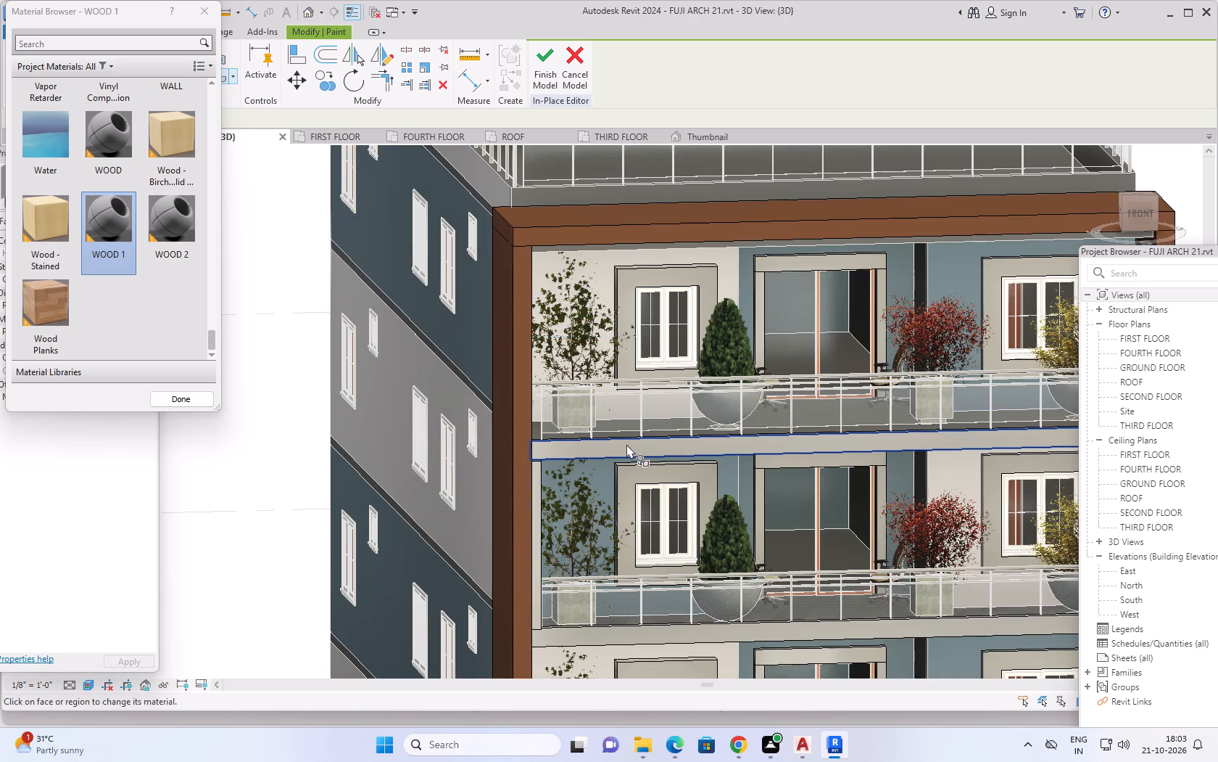
Paint WOOD 1 on the front faces of the middle balcony's slim left post and the band beneath its railing.
scroll(687, 449, "down", 3)
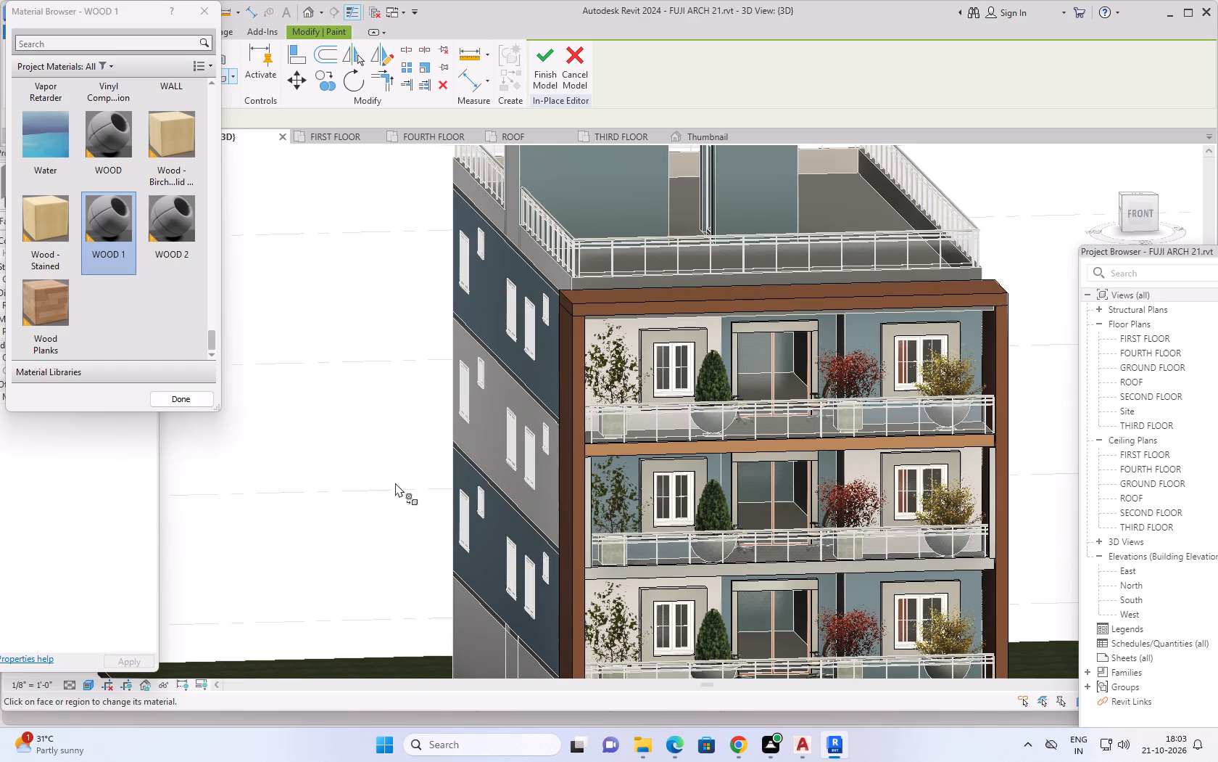
middle_click_drag(378, 476, 316, 437)
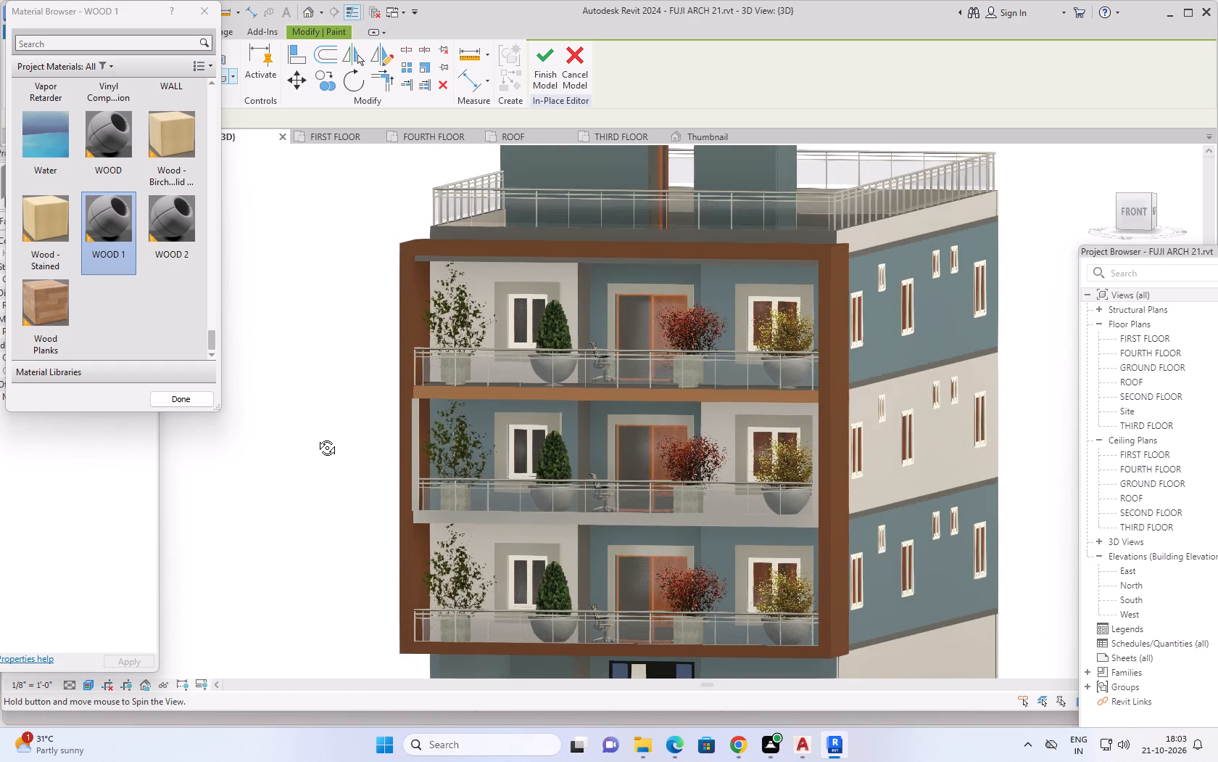
middle_click_drag(316, 437, 336, 448)
scroll(434, 462, "up", 5)
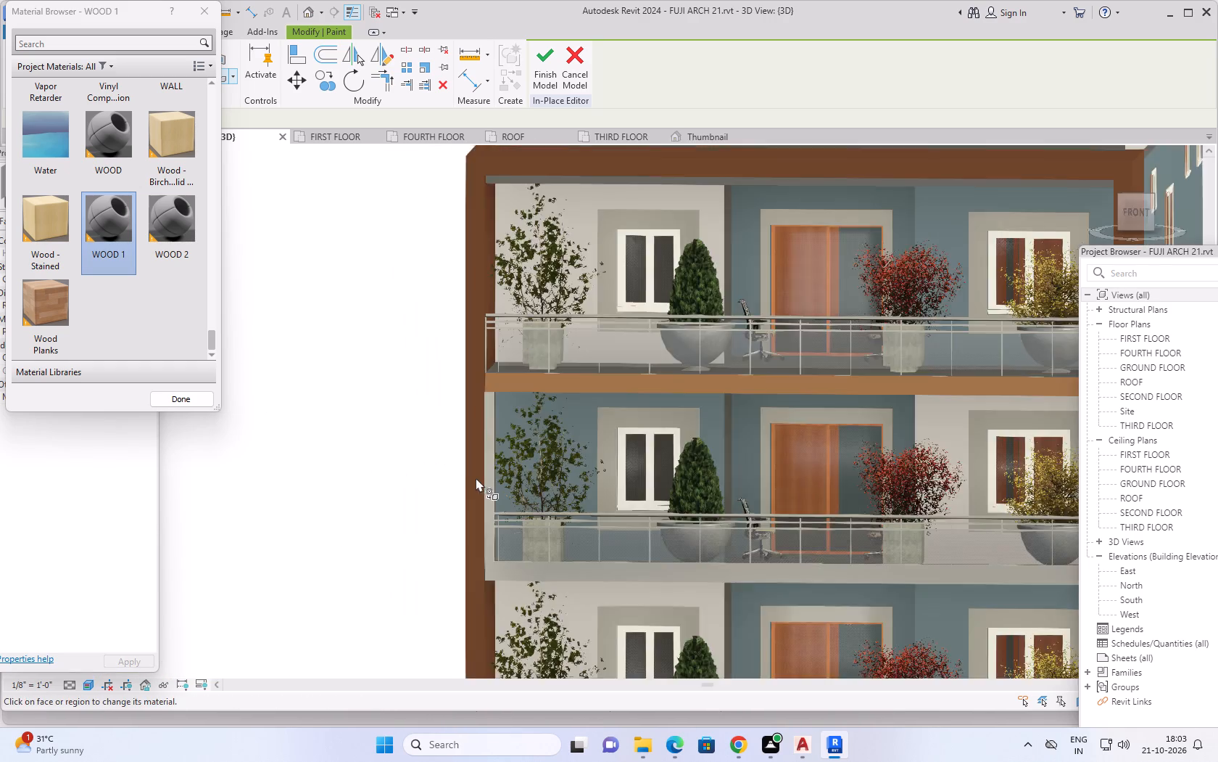
scroll(476, 478, "up", 2)
left_click(519, 474)
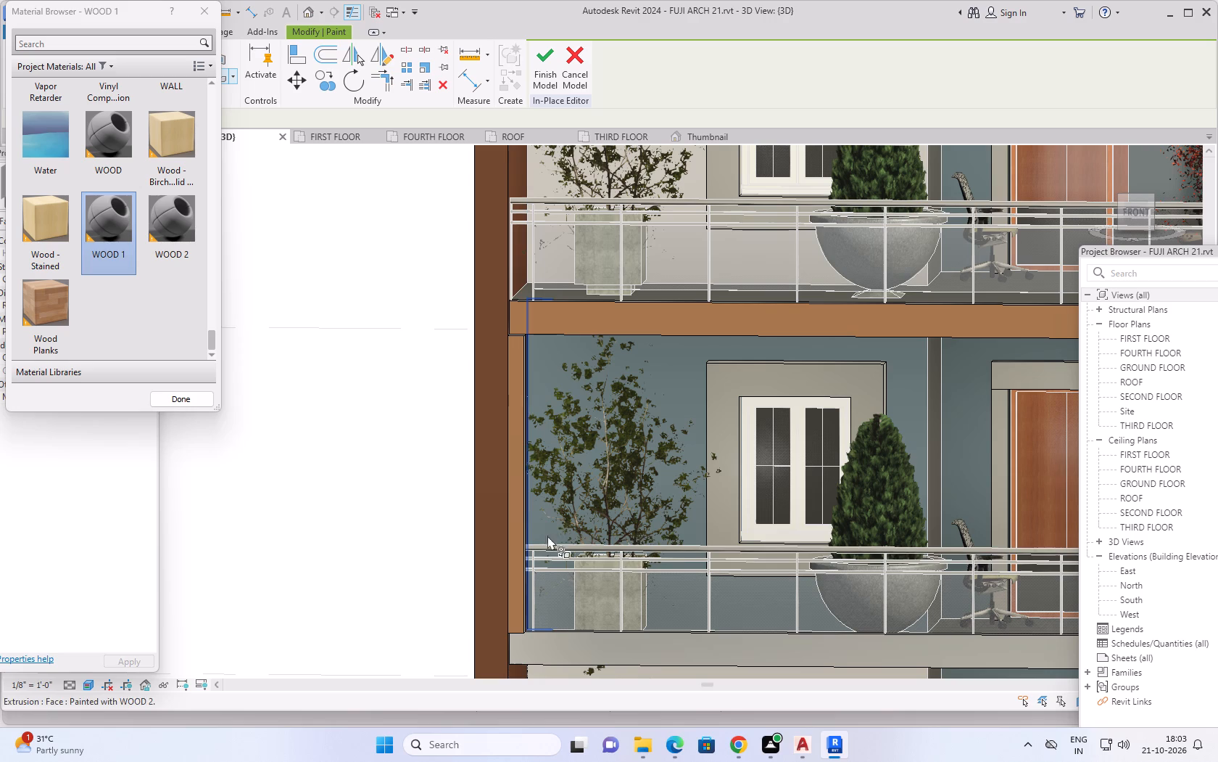
middle_click_drag(363, 560, 182, 499)
scroll(182, 499, "up", 1)
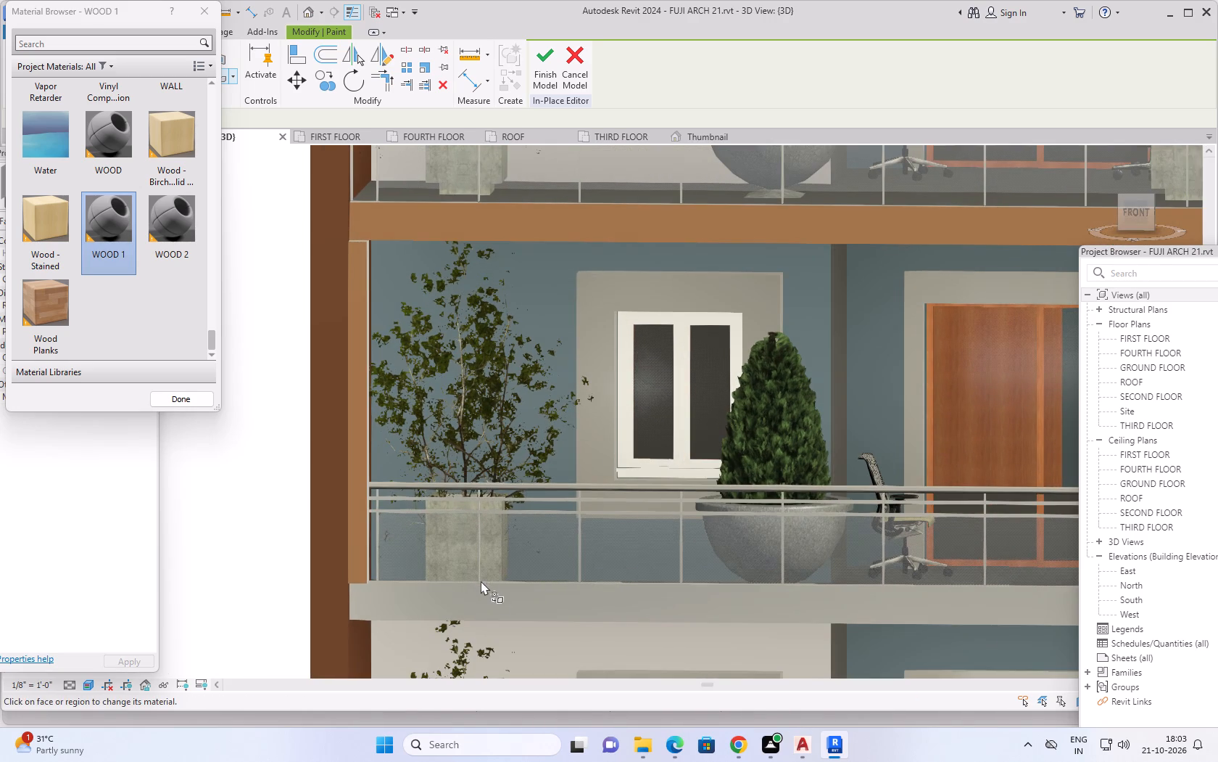
left_click(497, 600)
Paint the inner side face of the middle balcony's slim right post with WOOD 1.
scroll(307, 568, "down", 3)
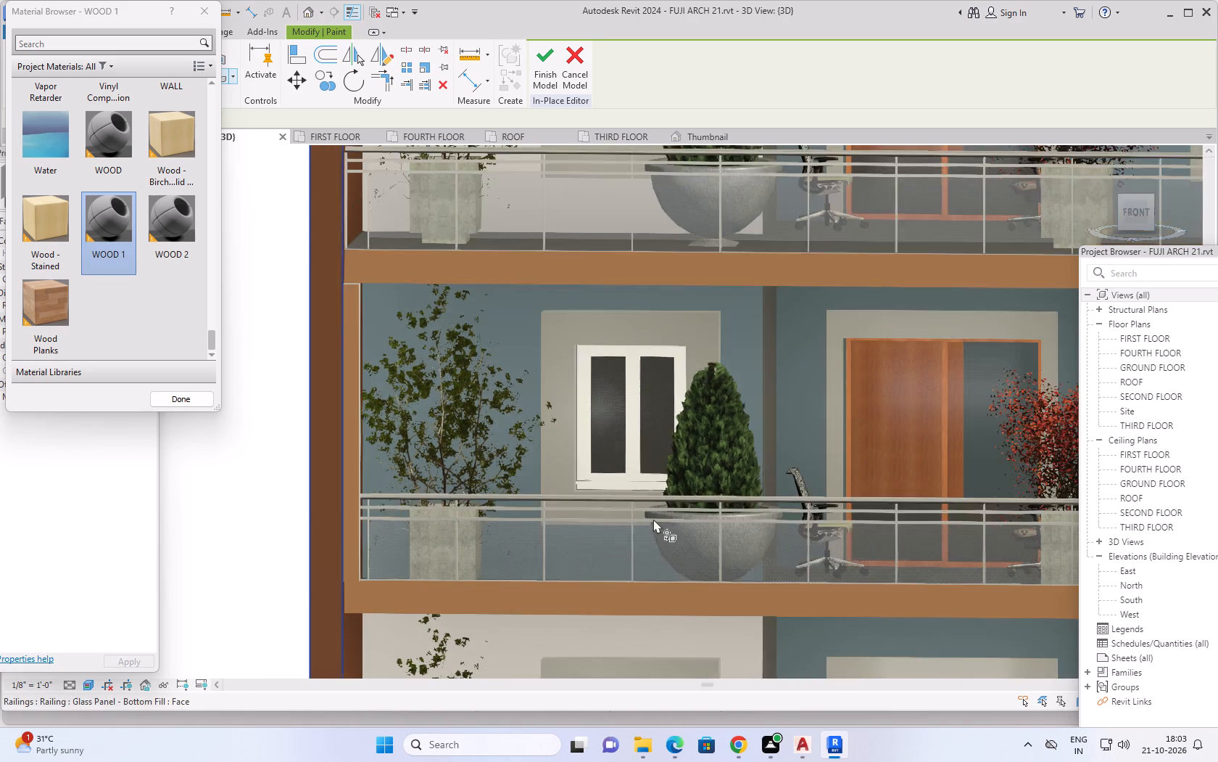
scroll(674, 519, "down", 3)
scroll(809, 501, "down", 3)
middle_click_drag(825, 495, 719, 519)
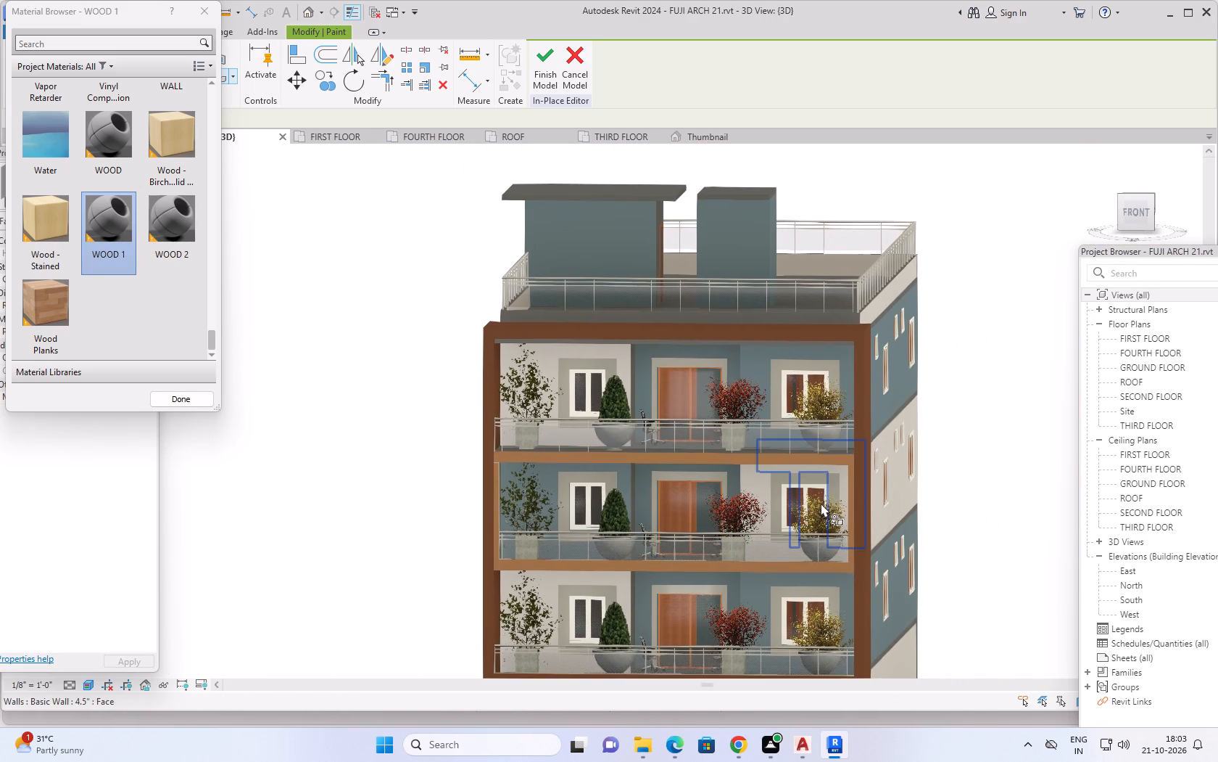
middle_click_drag(821, 503, 938, 482)
middle_click_drag(890, 454, 496, 529)
scroll(678, 529, "up", 2)
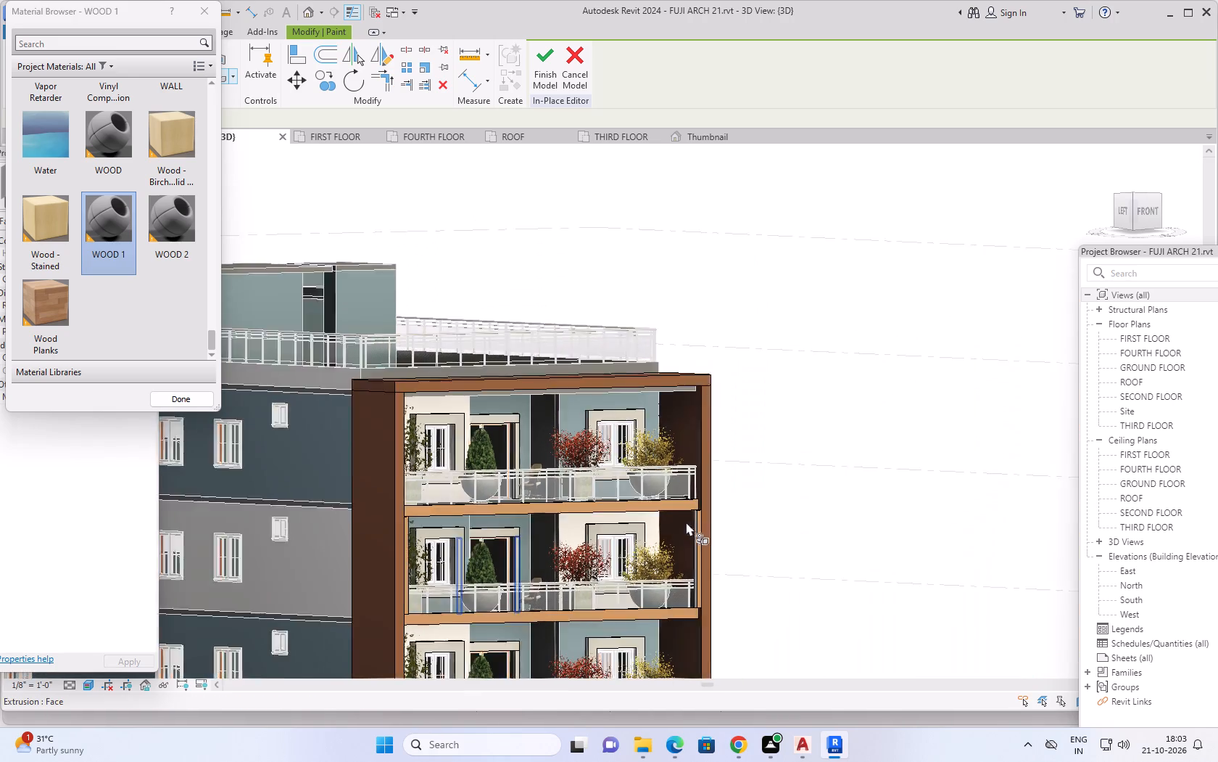
scroll(686, 522, "up", 11)
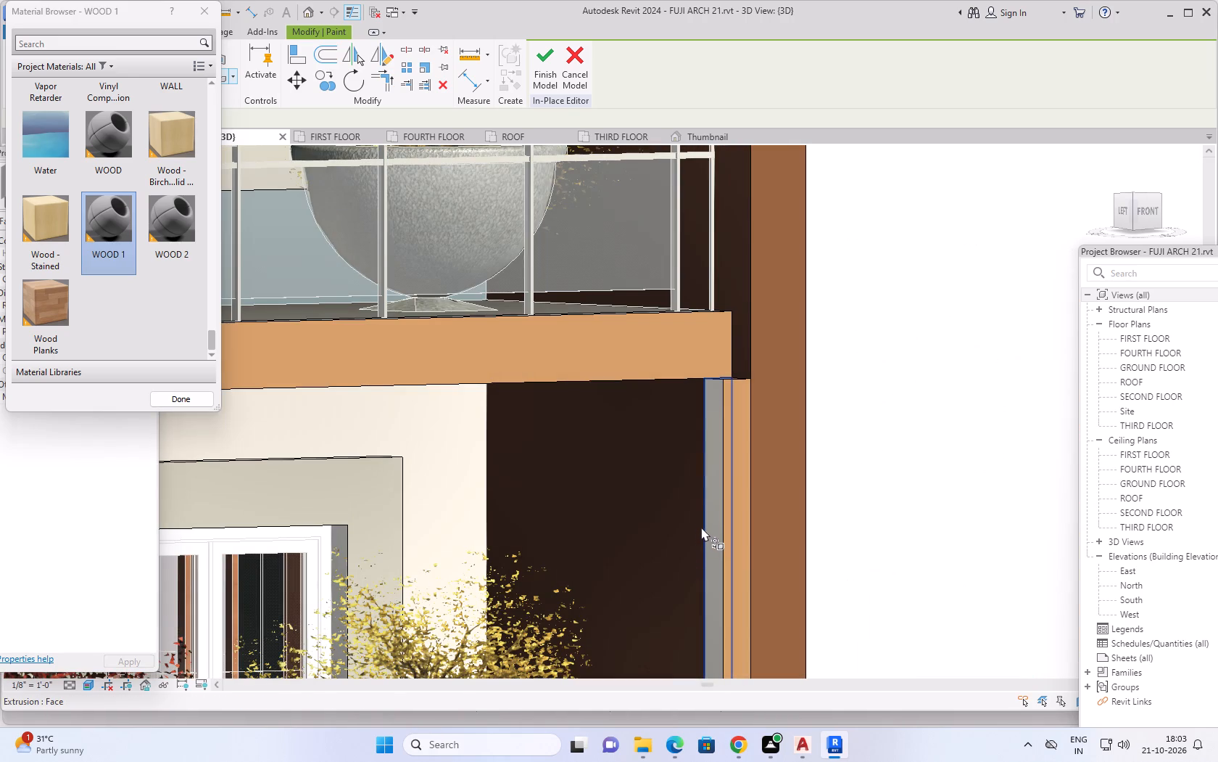
left_click(716, 483)
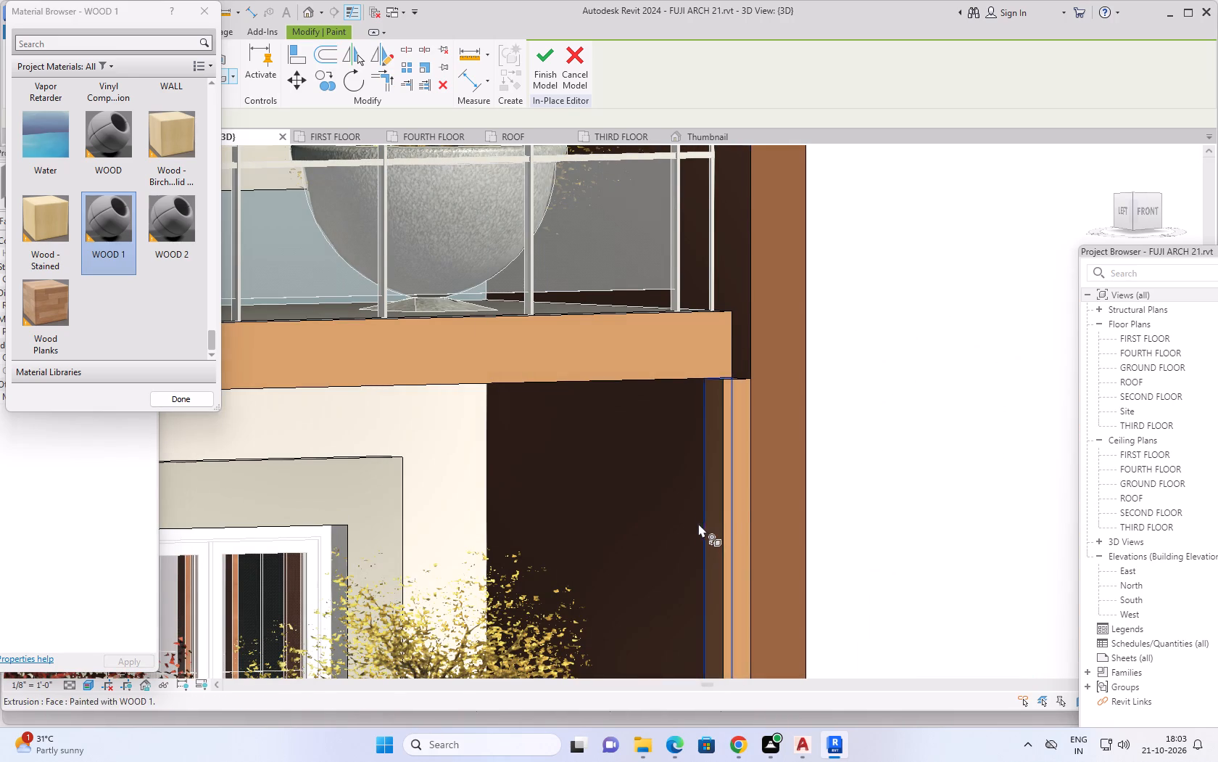
Paint the small top face of the middle balcony's slim right post with WOOD 1.
scroll(713, 518, "down", 9)
middle_click_drag(701, 536, 680, 557, "shift")
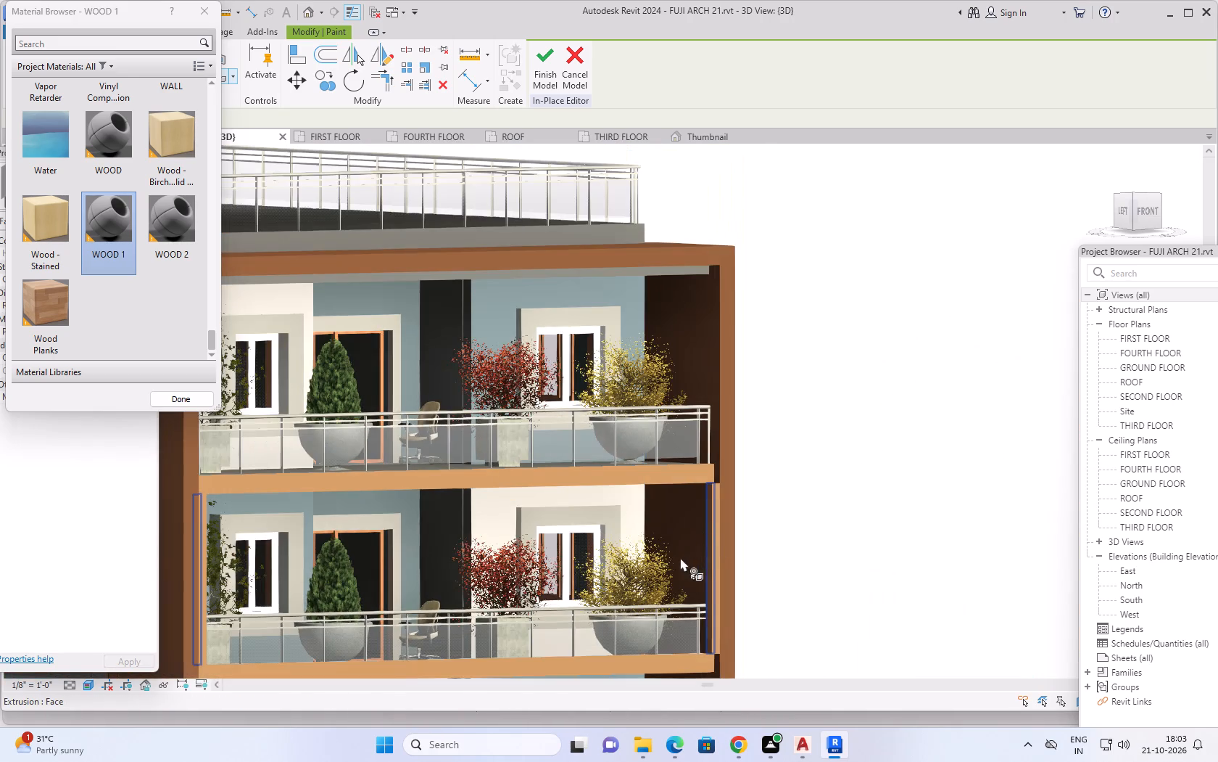
middle_click_drag(680, 557, 624, 579, "shift")
middle_click_drag(536, 523, 652, 535)
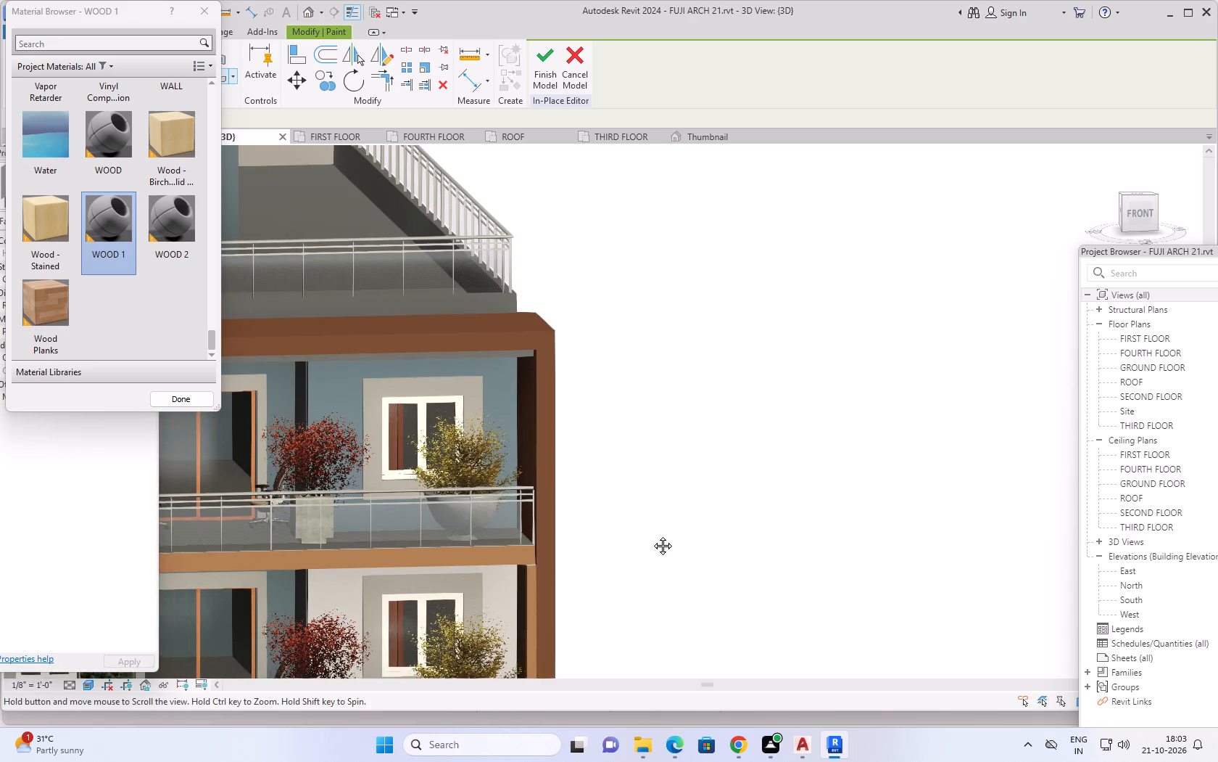
middle_click_drag(652, 535, 652, 536)
middle_click_drag(563, 578, 593, 660, "shift")
middle_click_drag(591, 632, 492, 398)
middle_click_drag(555, 444, 576, 520)
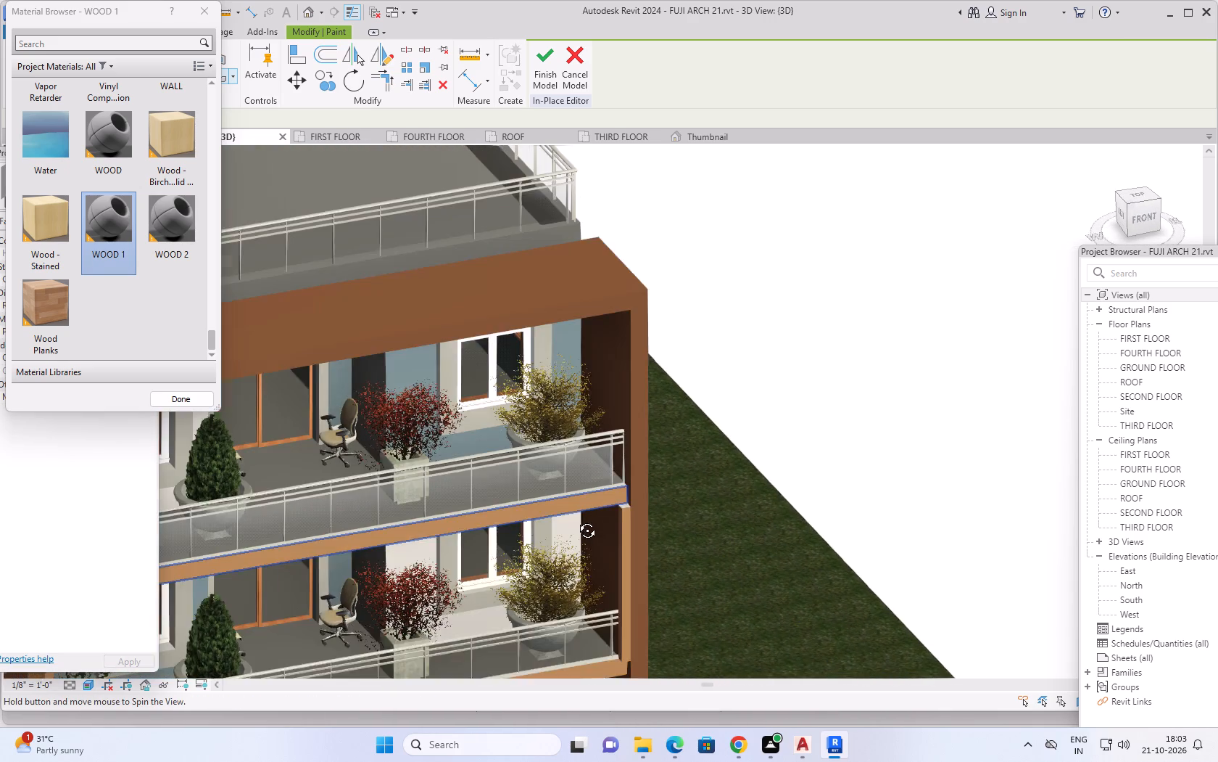
middle_click_drag(576, 520, 584, 541)
scroll(663, 548, "up", 12)
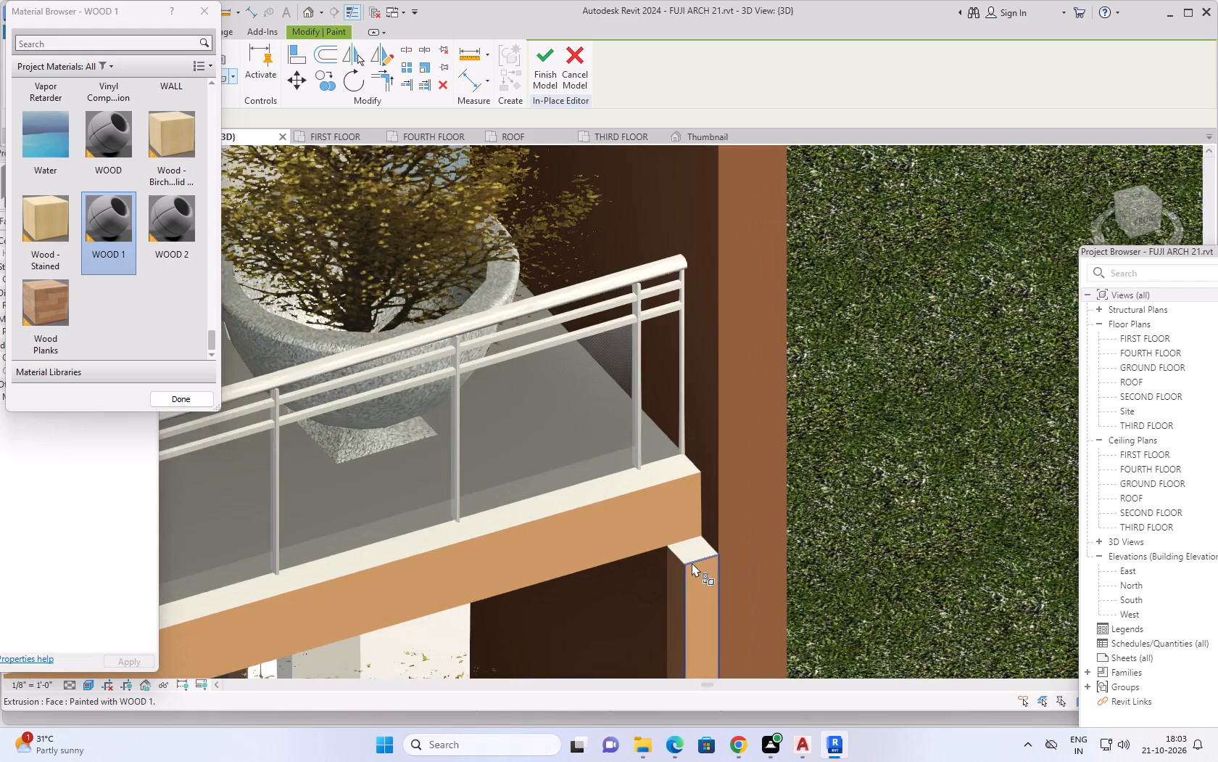
scroll(692, 562, "up", 2)
left_click(689, 554)
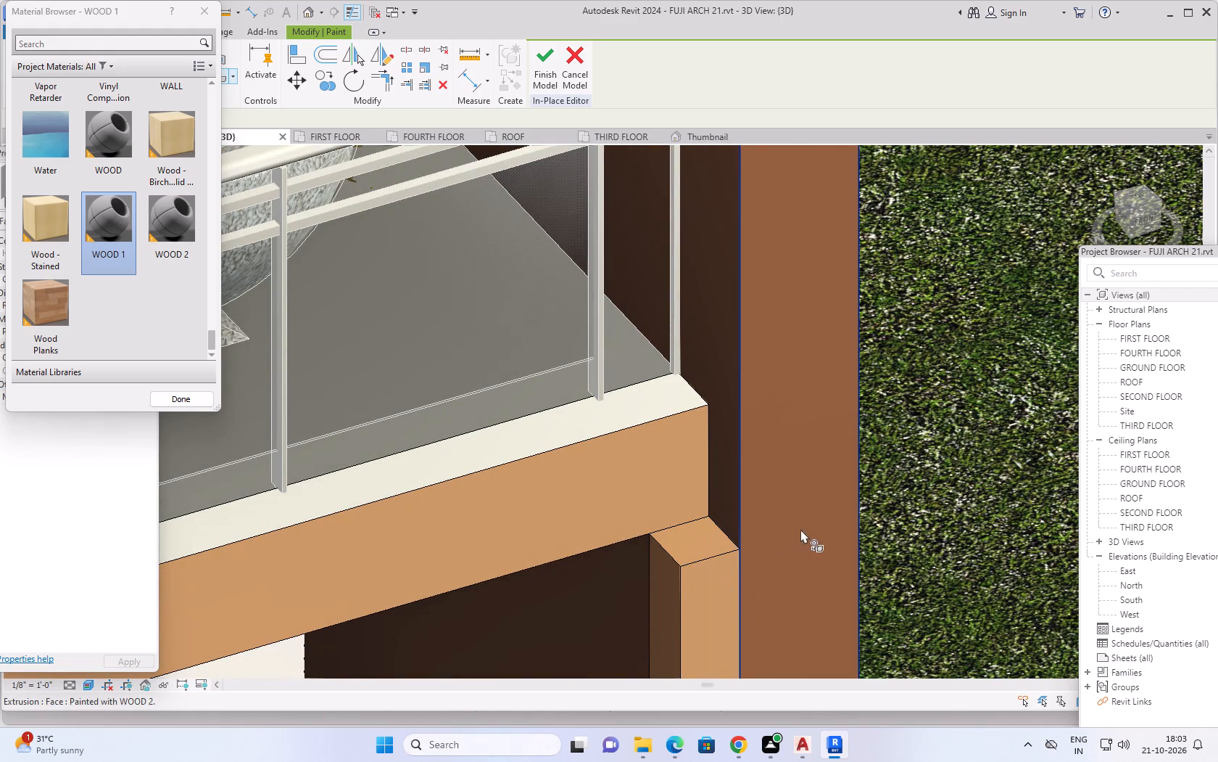
Paint the inner side face and small top face of the middle balcony's slim left post with WOOD 1.
scroll(877, 491, "down", 6)
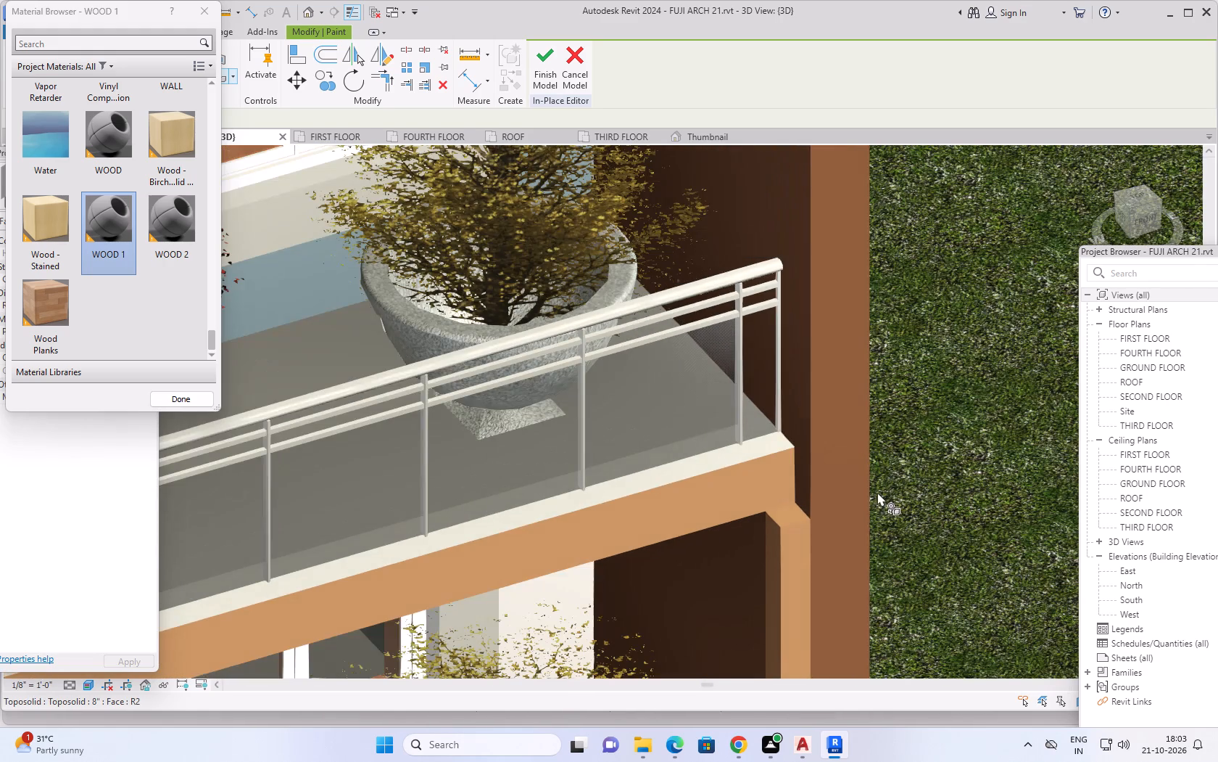
scroll(877, 492, "down", 2)
scroll(692, 520, "down", 1)
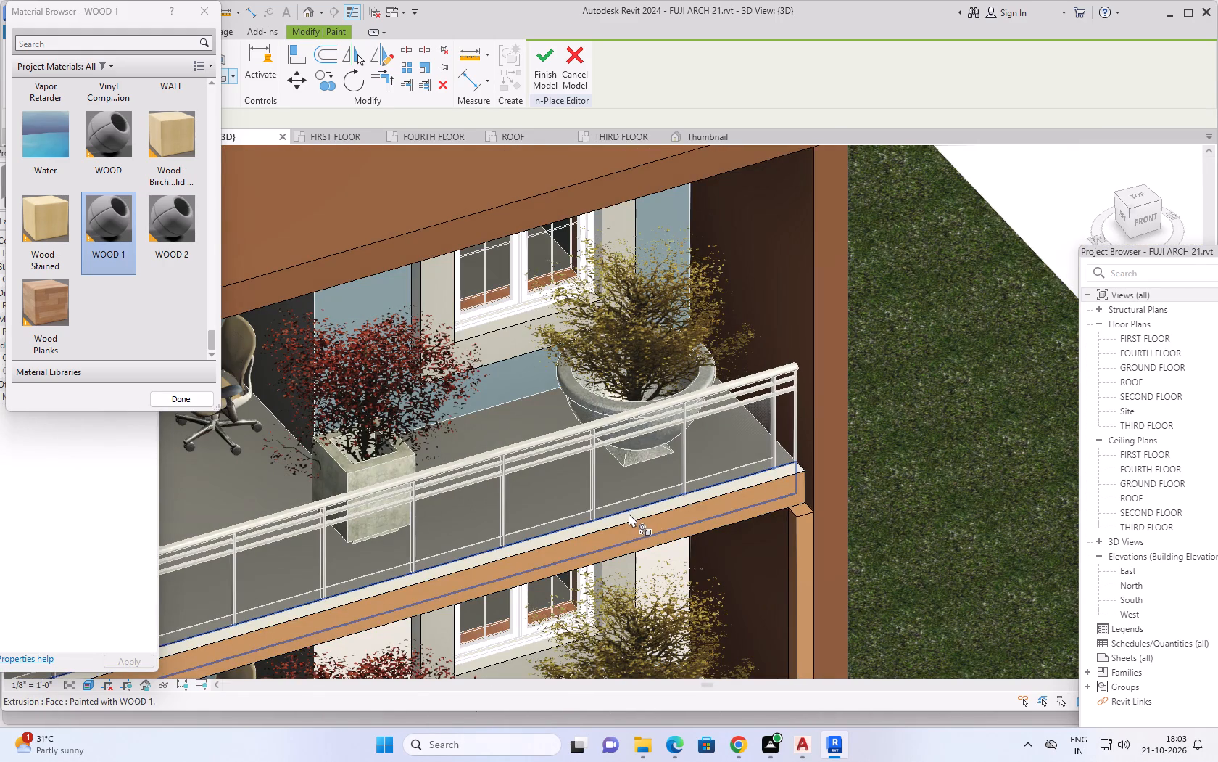
scroll(661, 511, "down", 12)
middle_click_drag(739, 544, 530, 616)
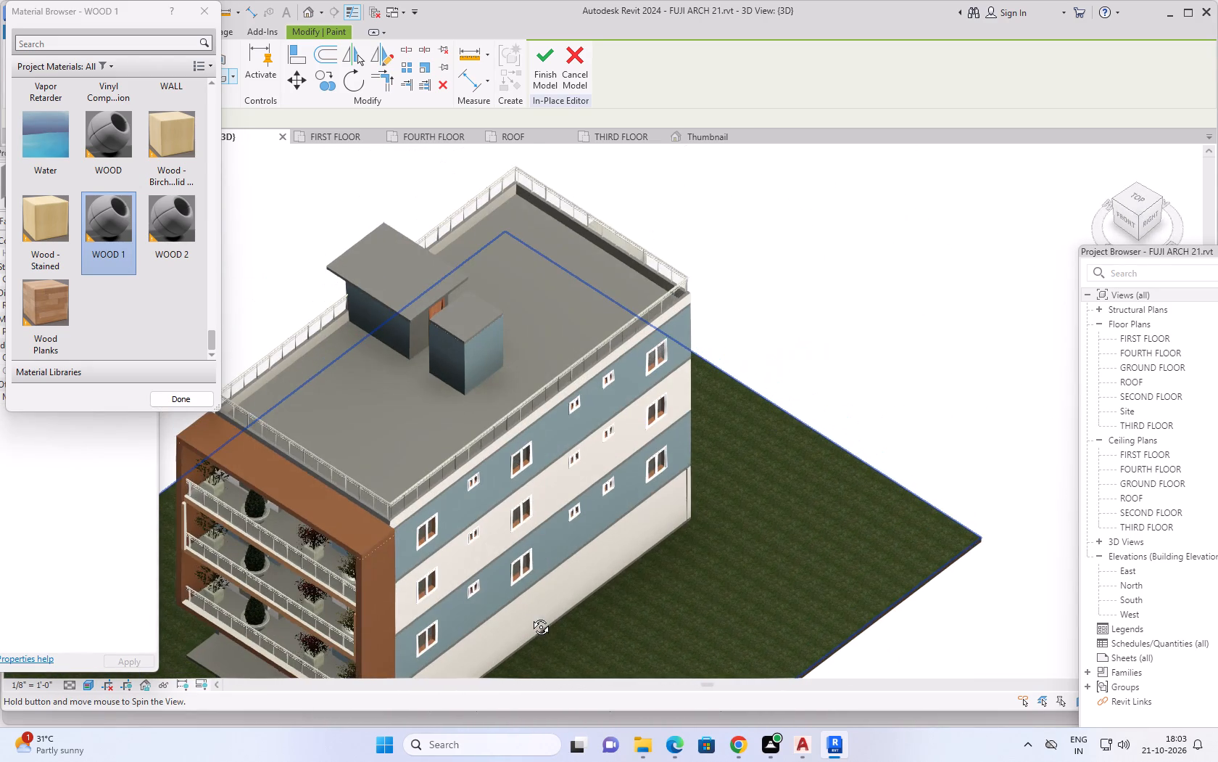
middle_click_drag(530, 616, 505, 613)
scroll(220, 511, "up", 2)
middle_click_drag(212, 512, 408, 453)
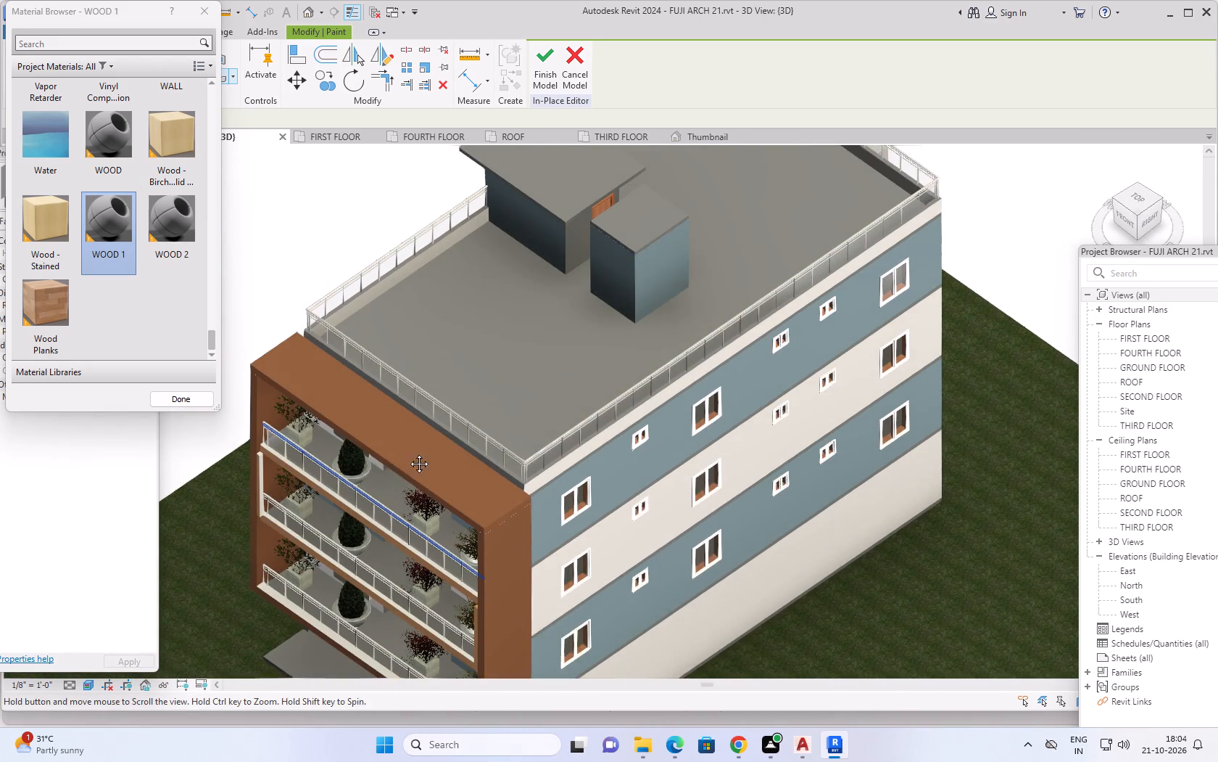
middle_click_drag(408, 453, 454, 441)
scroll(385, 464, "up", 10)
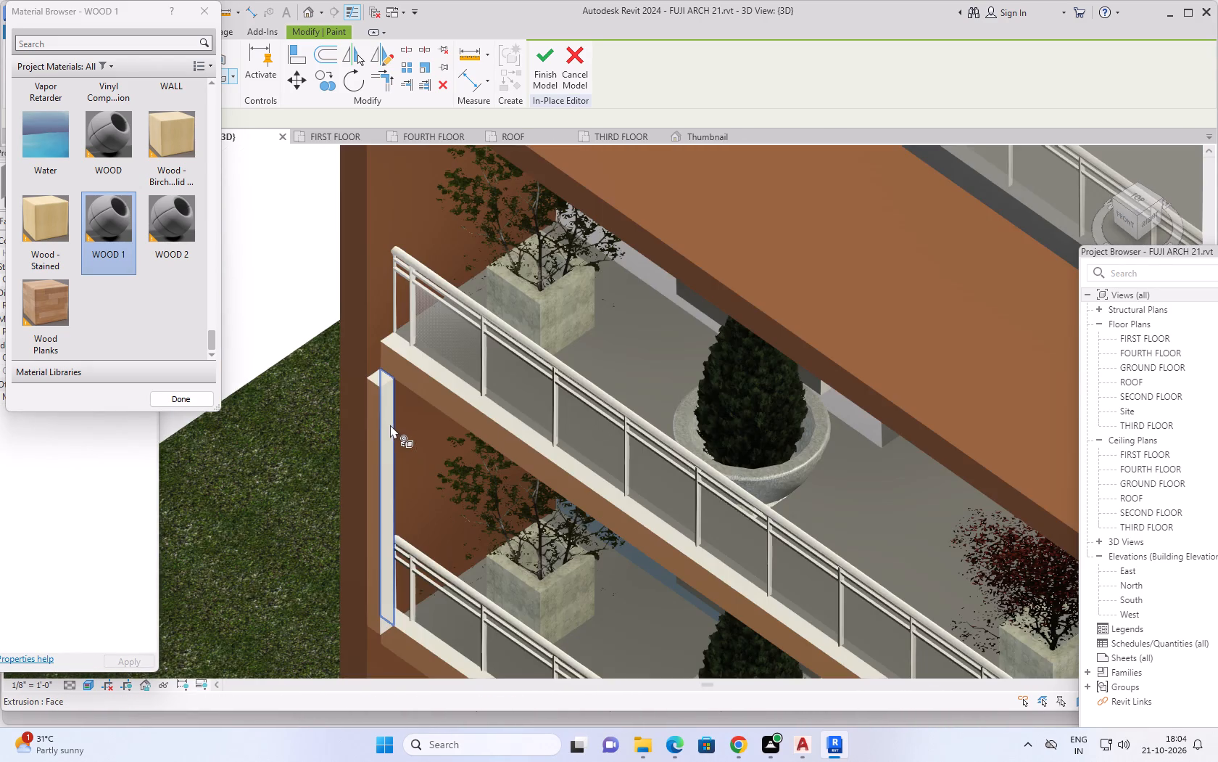
left_click(390, 432)
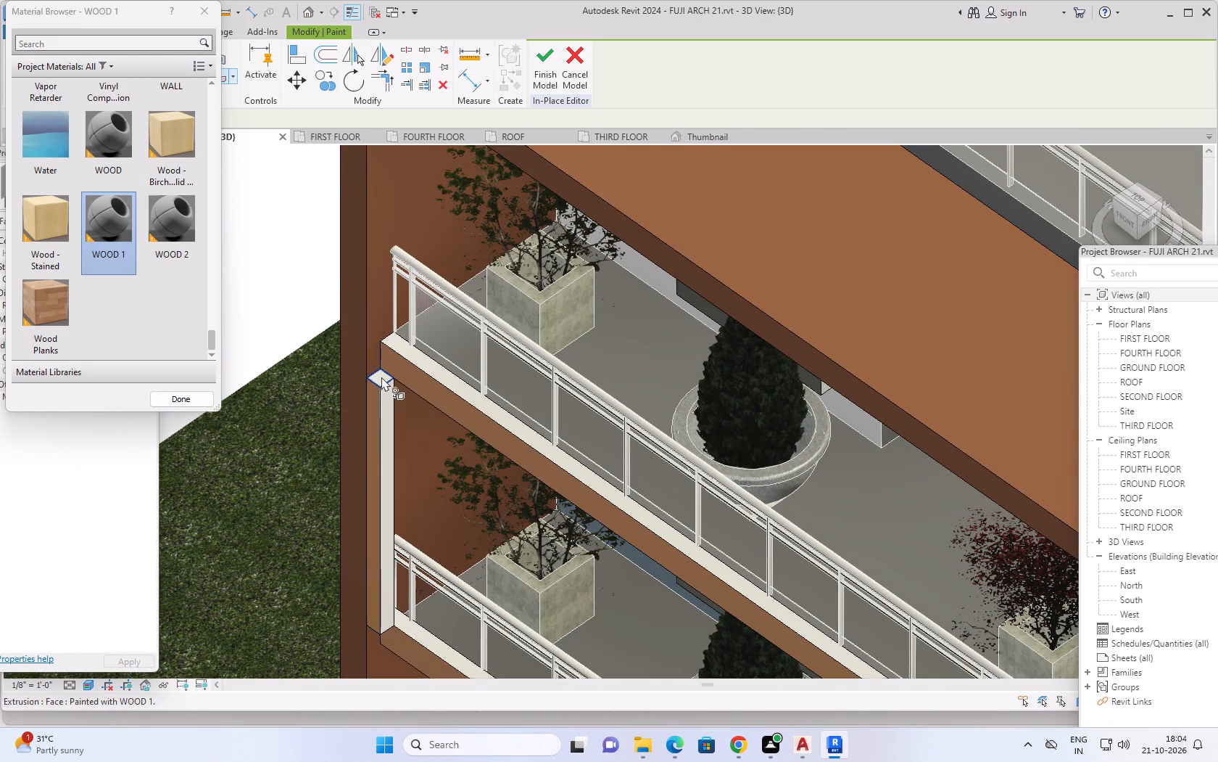
left_click(381, 377)
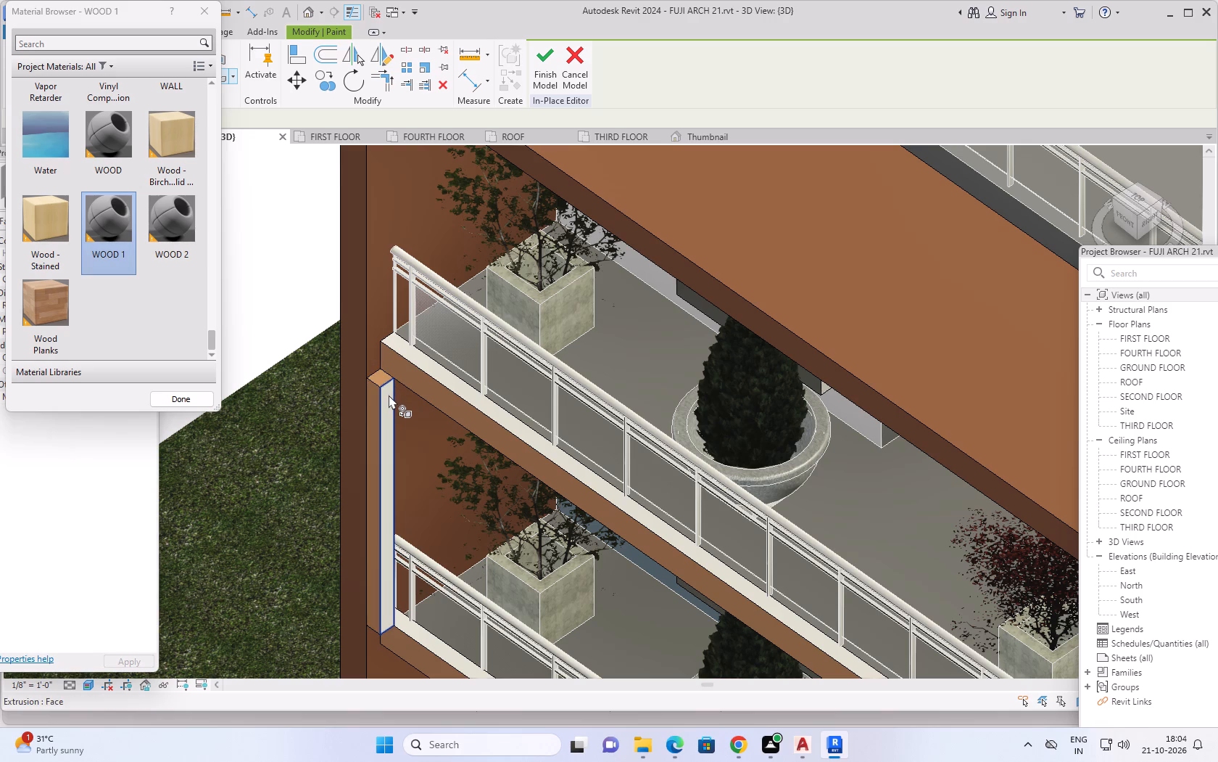
left_click(389, 395)
Paint WOOD 1 on the top faces of the bands beneath the top and middle balcony railings.
left_click(426, 362)
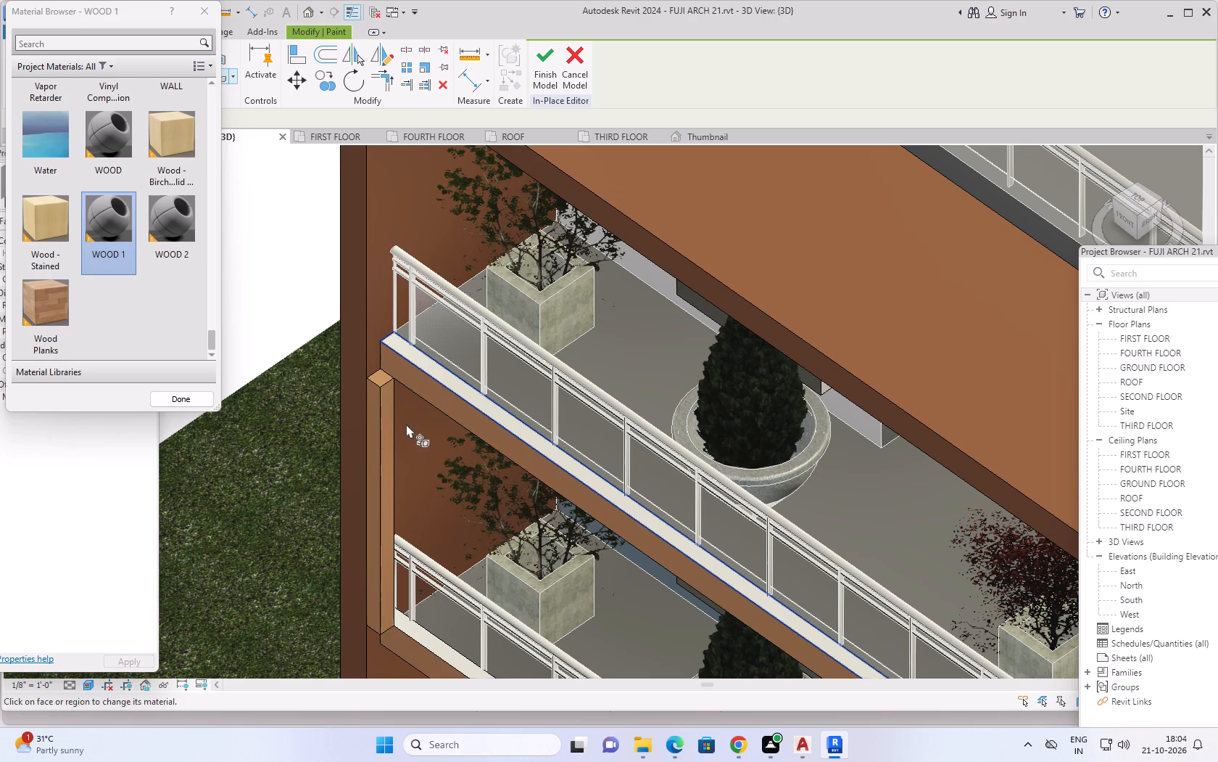
left_click(414, 629)
Examine the painted balcony frame, bands and posts from both sides and the front of the building.
scroll(381, 563, "down", 6)
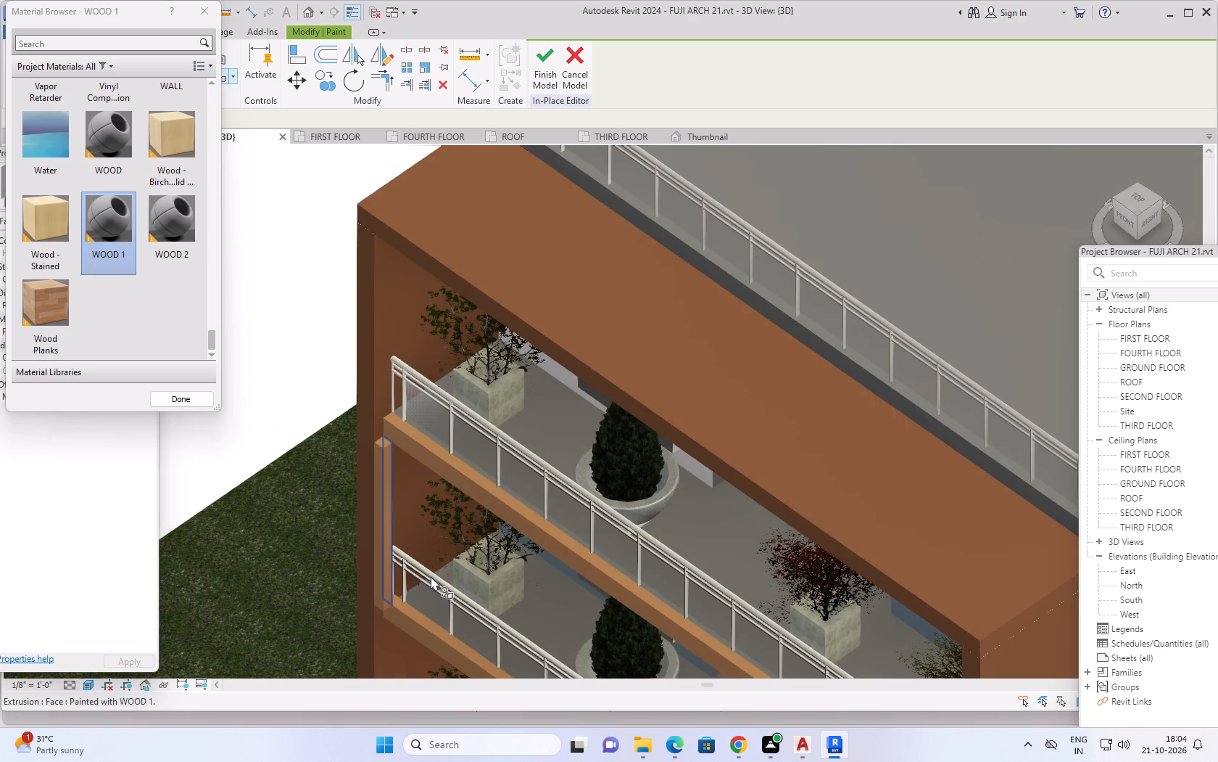
middle_click_drag(424, 560, 385, 351)
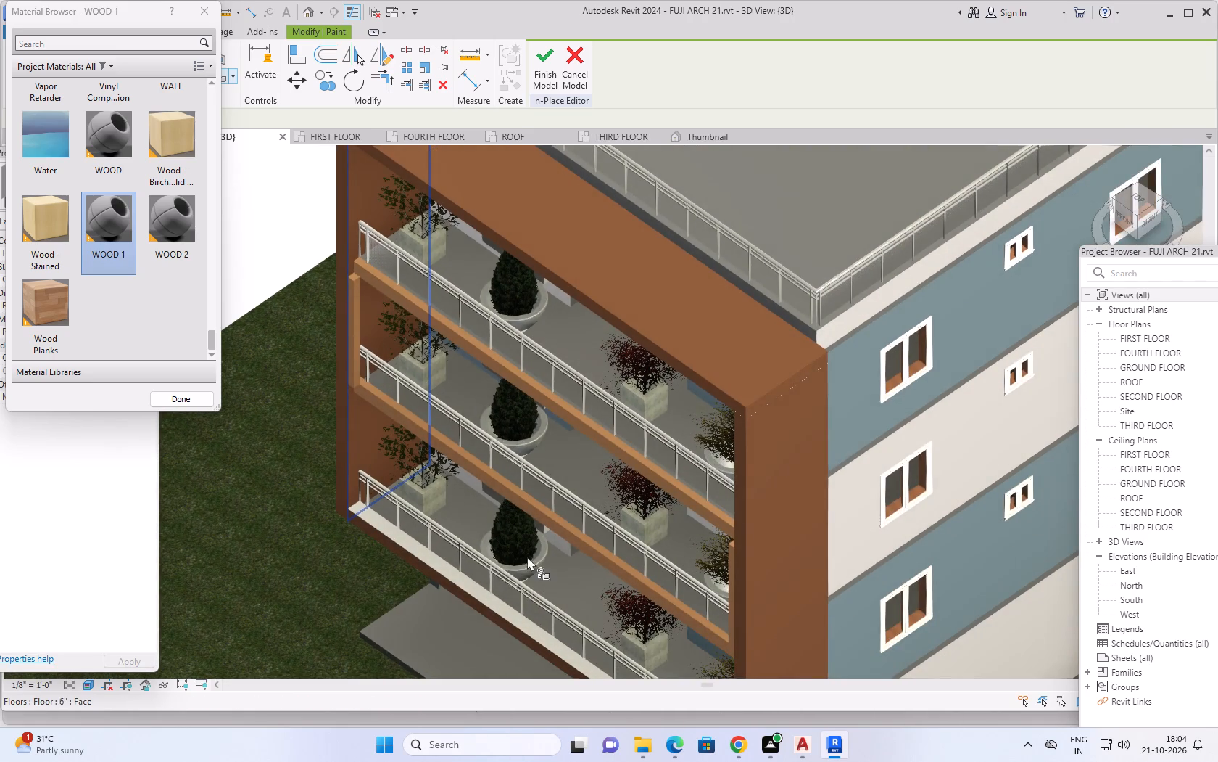
middle_click_drag(558, 517, 728, 476, "shift")
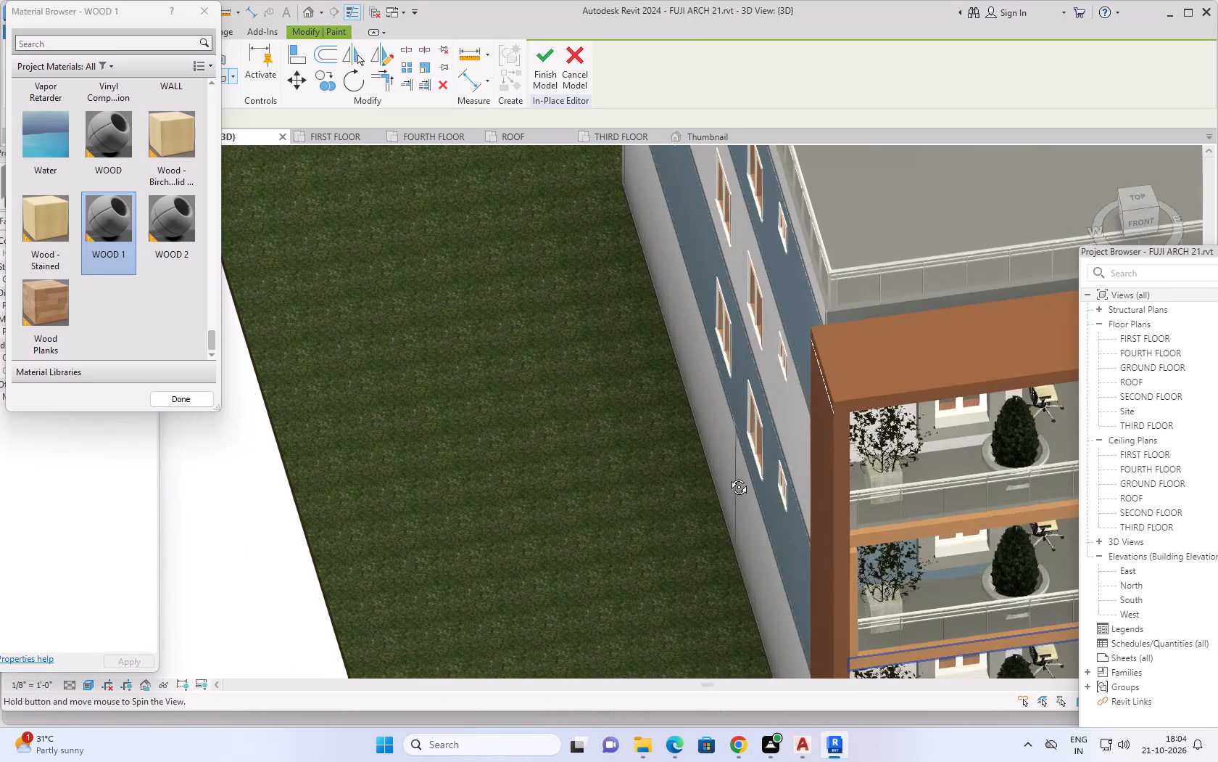
middle_click_drag(728, 476, 635, 366, "shift")
scroll(758, 406, "down", 3)
middle_click_drag(722, 401, 555, 433)
middle_click_drag(630, 452, 732, 402)
middle_click_drag(713, 403, 467, 474)
middle_click_drag(518, 455, 526, 424)
middle_click_drag(526, 423, 468, 483)
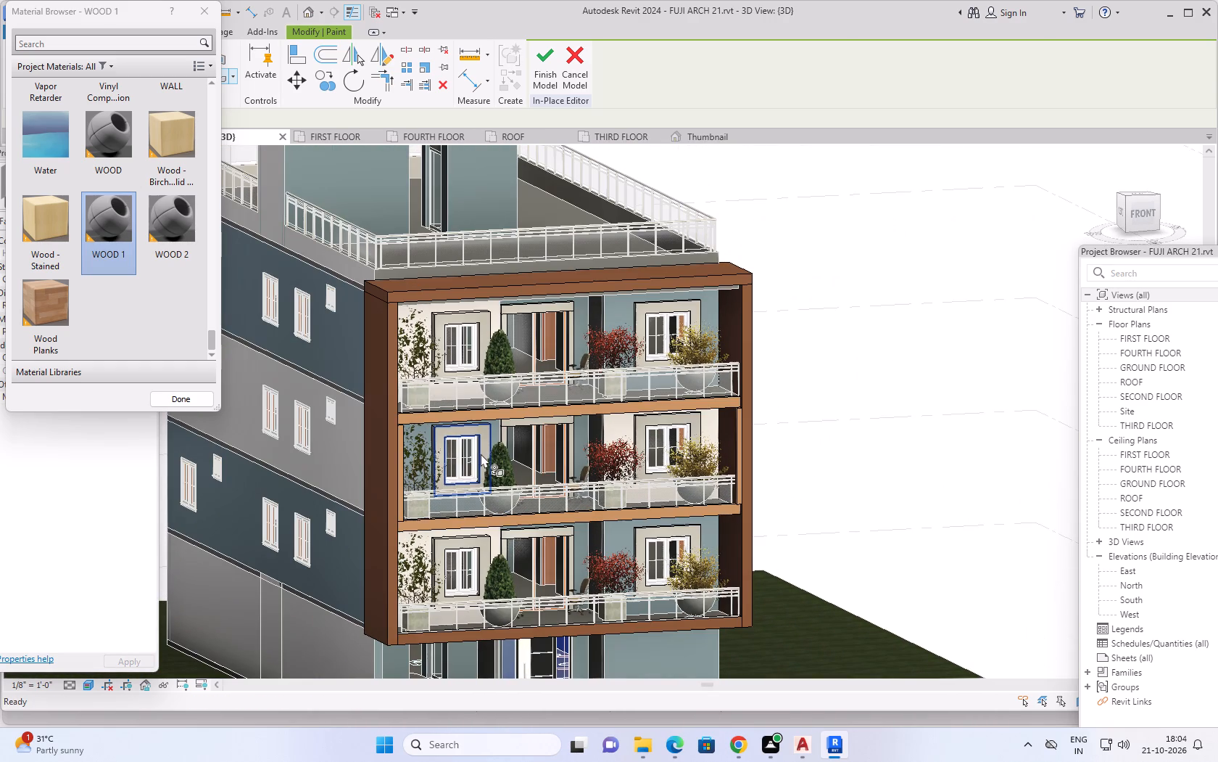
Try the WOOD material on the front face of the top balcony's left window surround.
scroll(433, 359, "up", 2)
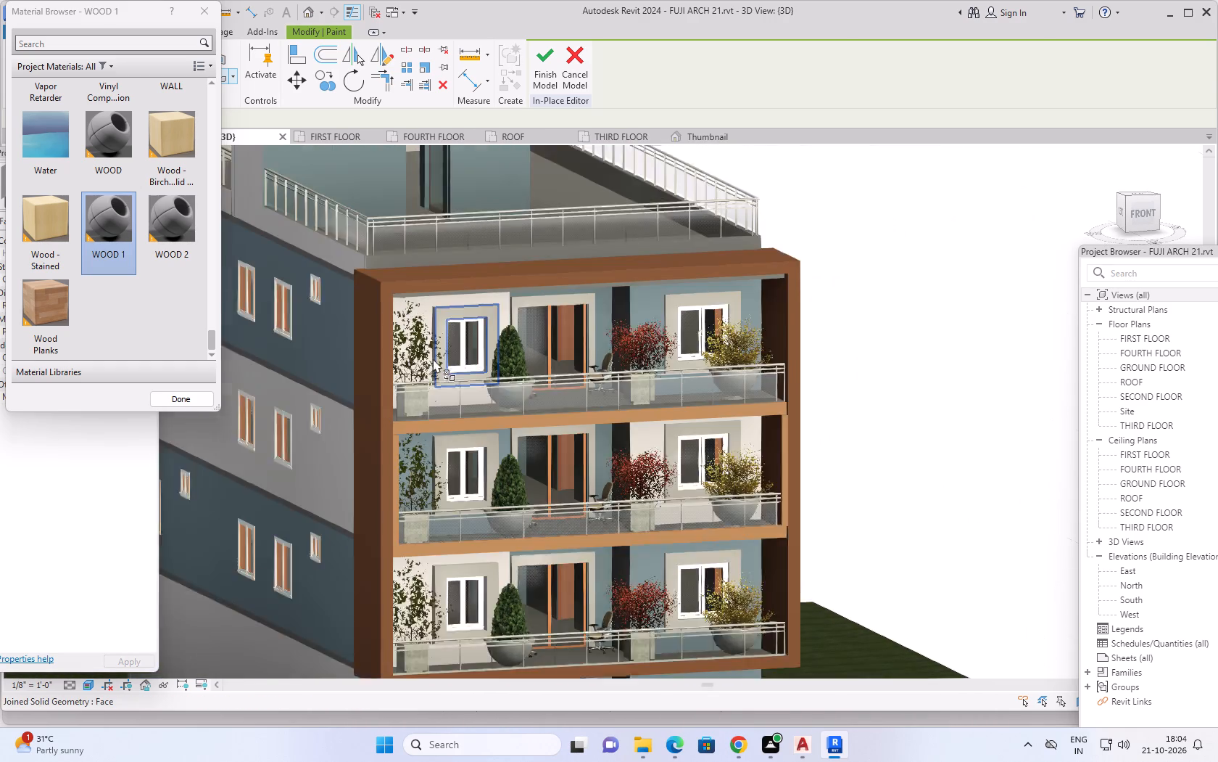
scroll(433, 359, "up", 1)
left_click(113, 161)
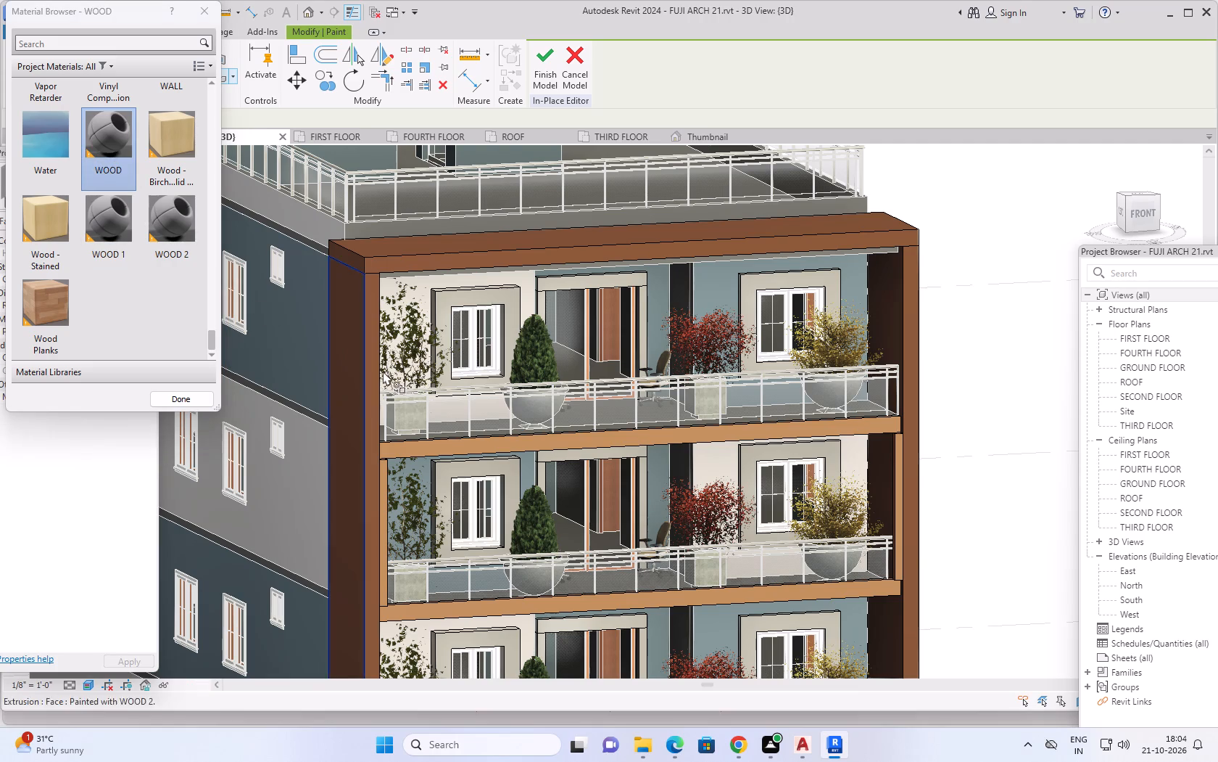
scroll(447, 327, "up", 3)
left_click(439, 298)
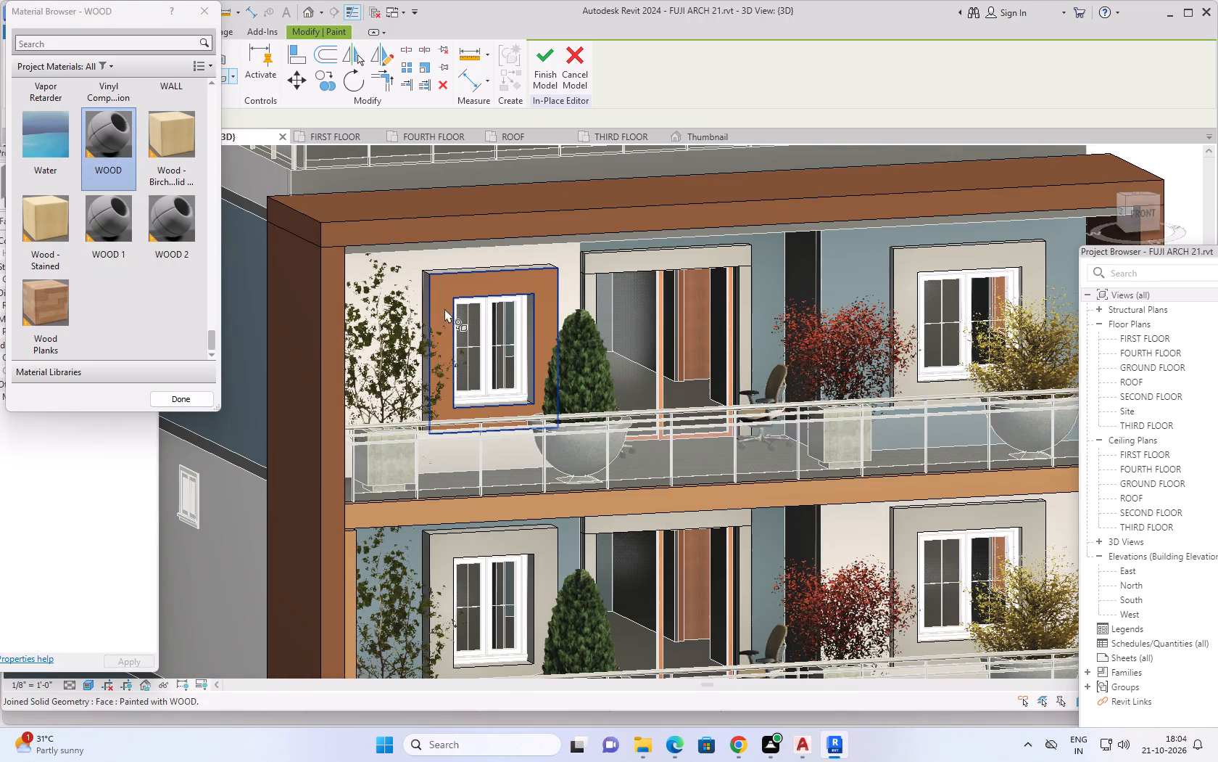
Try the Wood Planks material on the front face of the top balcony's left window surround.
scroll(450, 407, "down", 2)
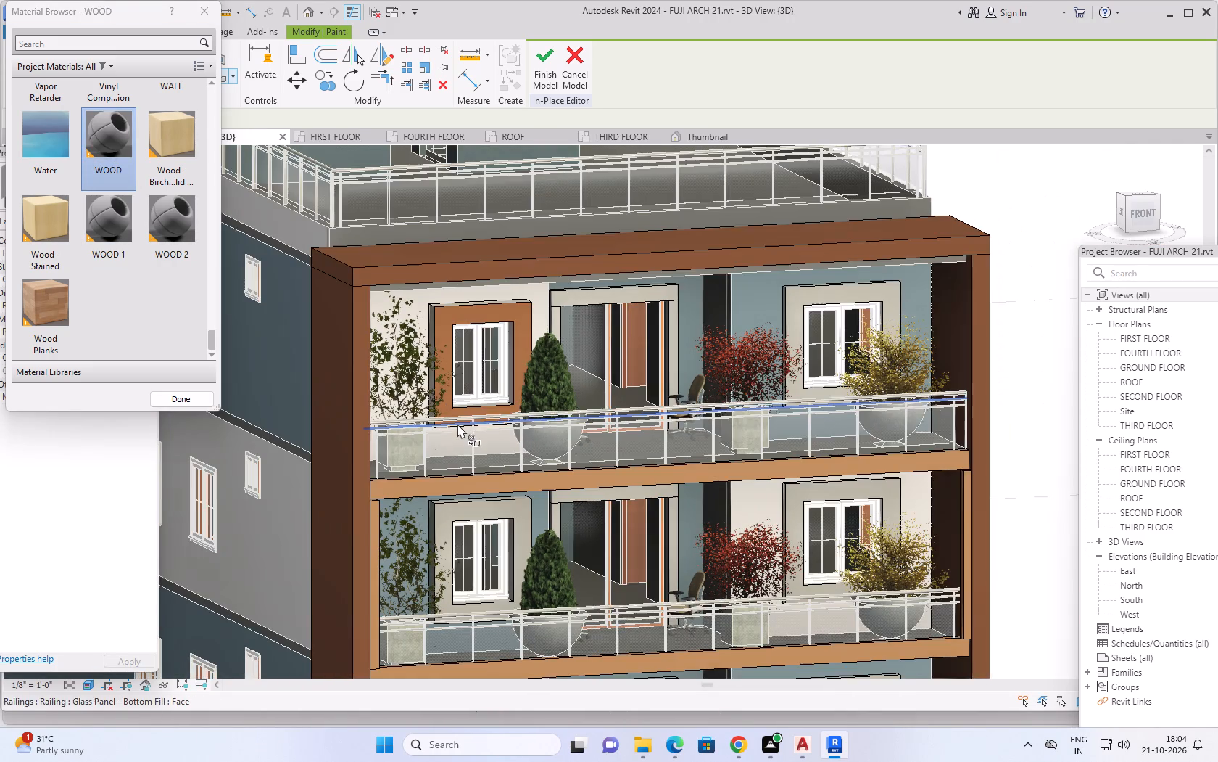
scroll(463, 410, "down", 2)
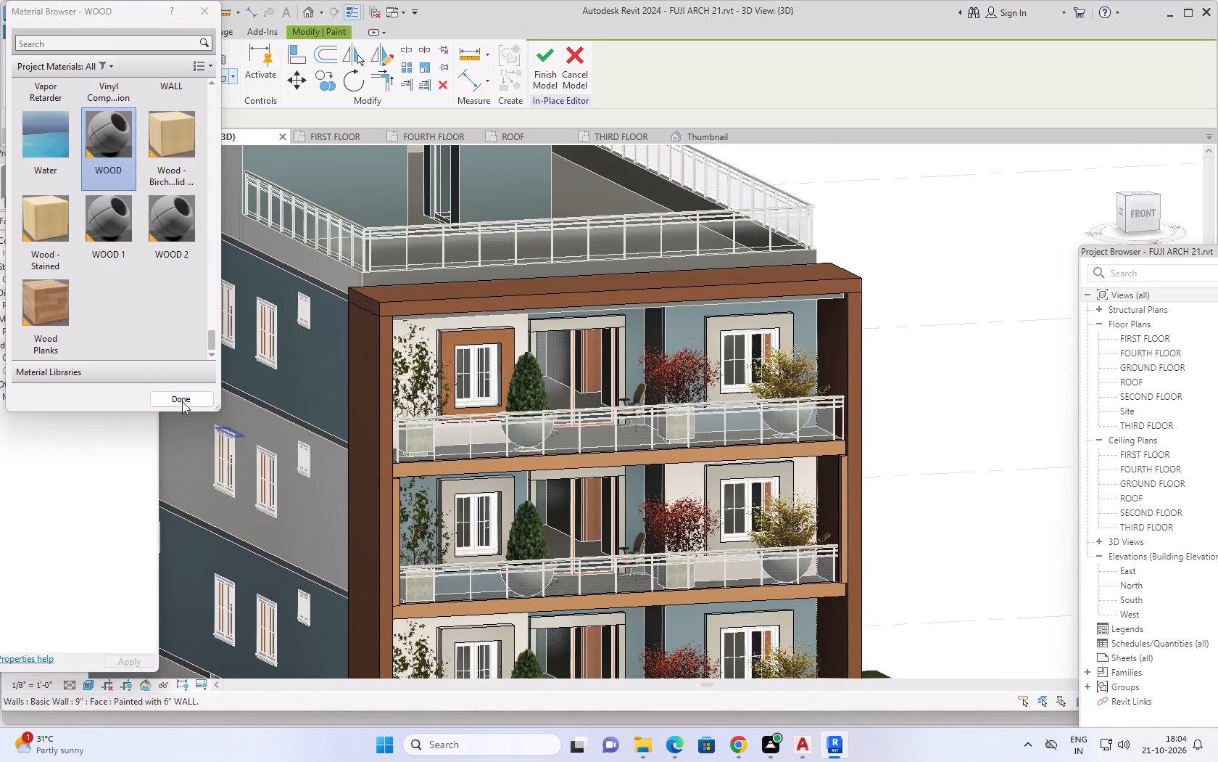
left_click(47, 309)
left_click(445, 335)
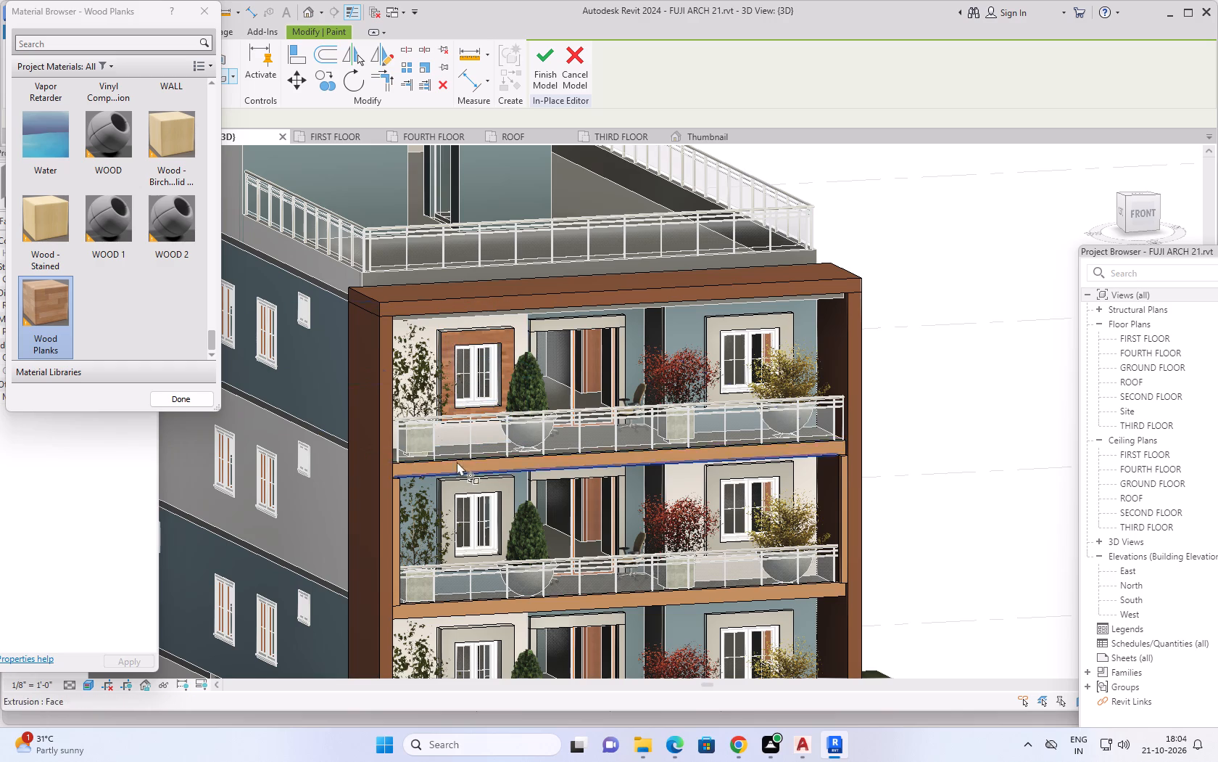
Paint the front face of the top balcony's left window surround with the Wood - Stained material.
scroll(455, 413, "down", 1)
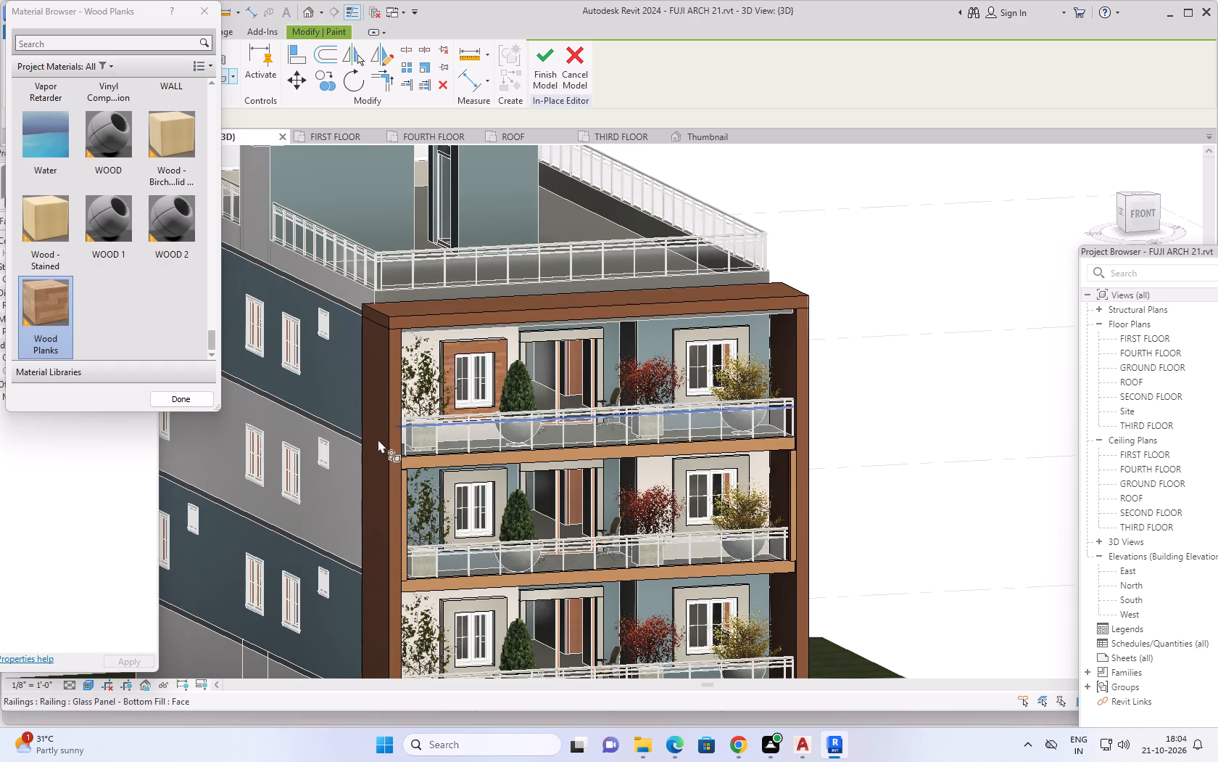
left_click(52, 236)
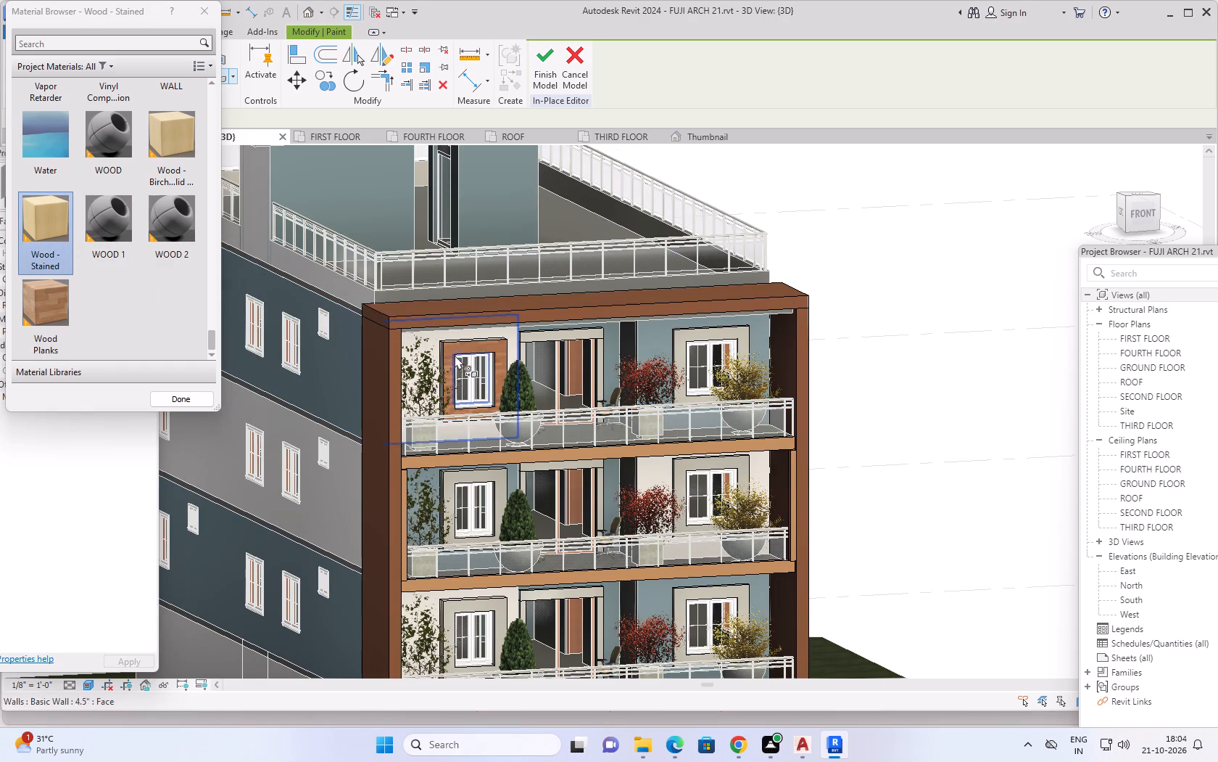
left_click(452, 348)
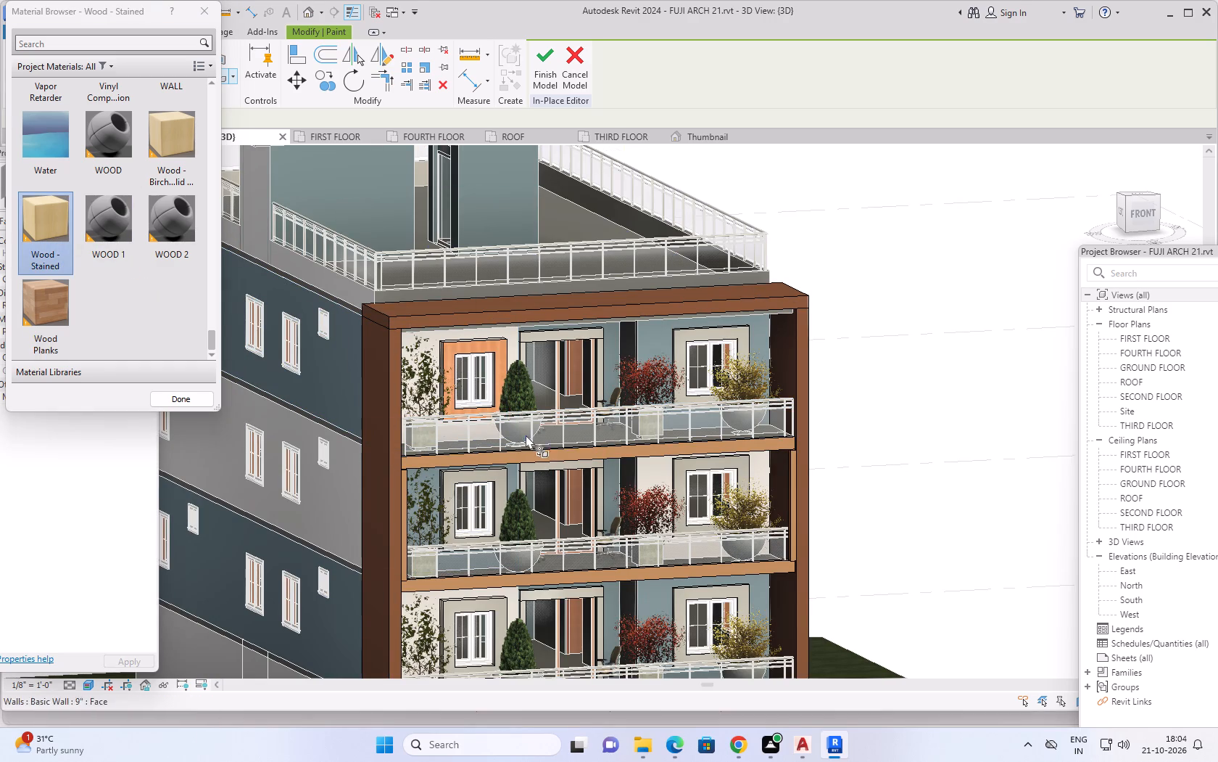
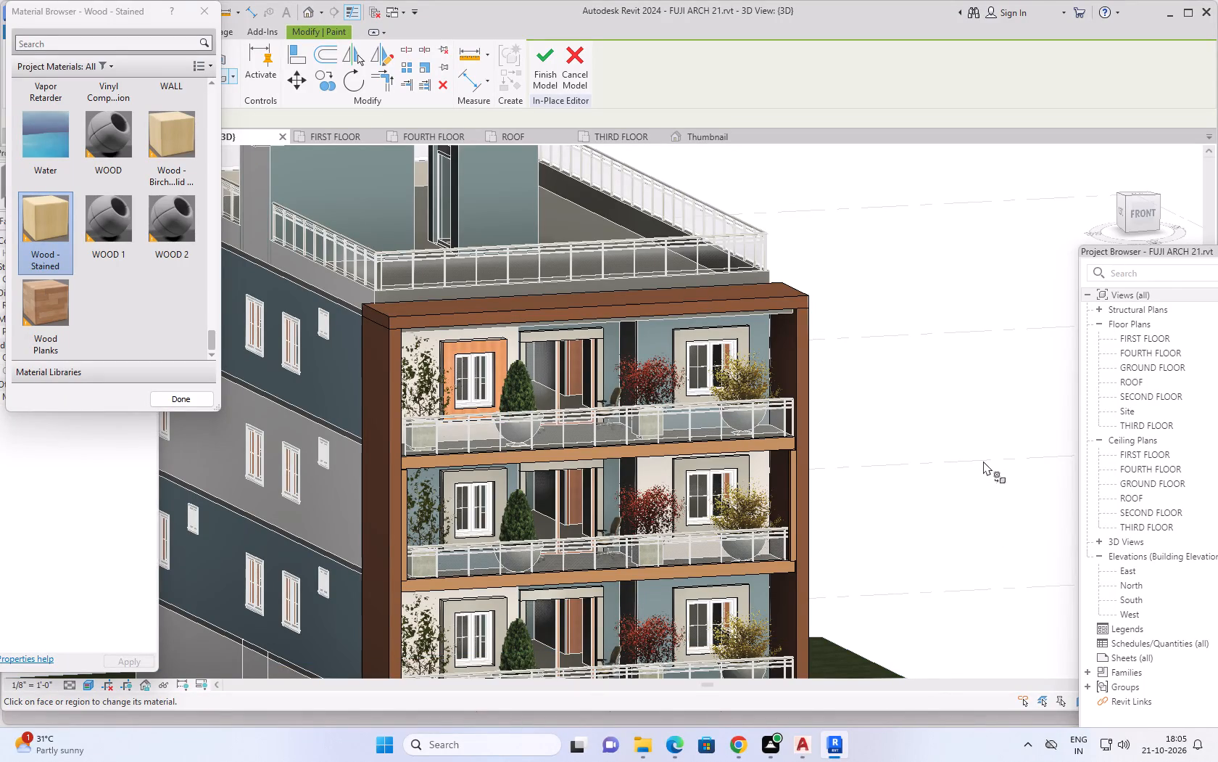
Choose the Copper material and paint the front face of the top balcony's left window surround with it.
scroll(971, 481, "down", 1)
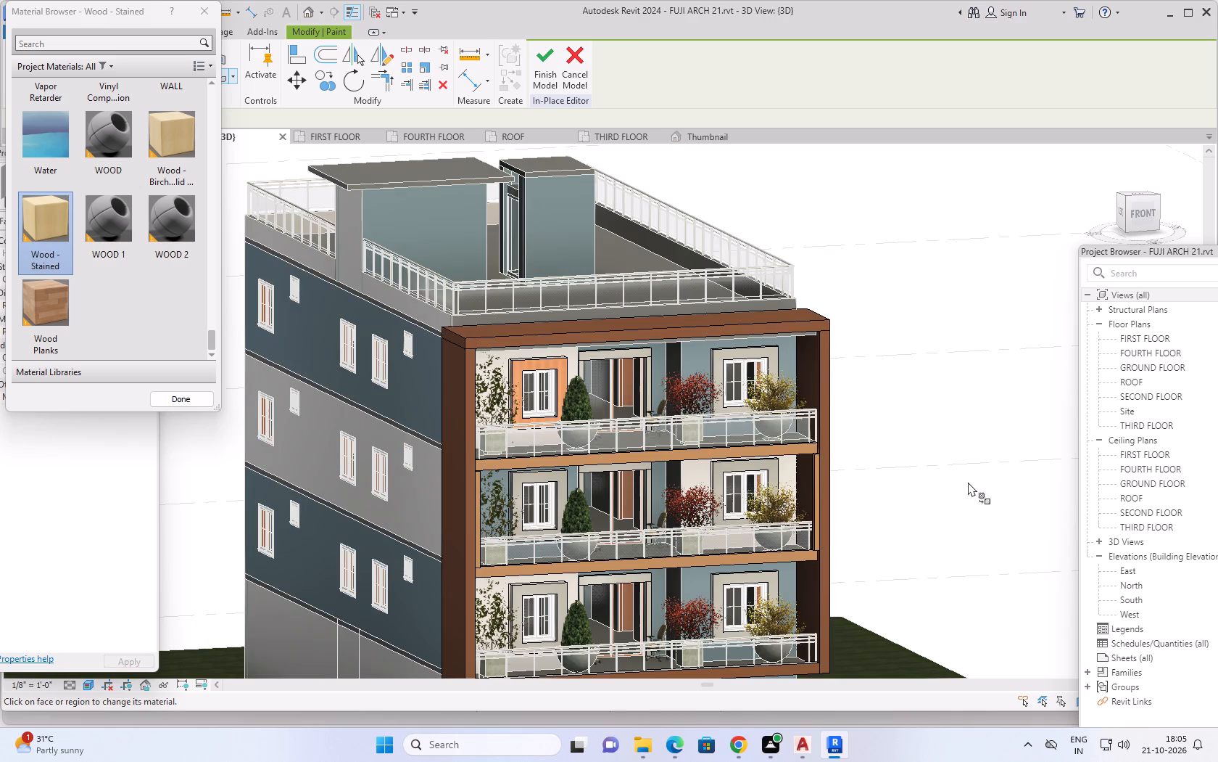
middle_click_drag(924, 482, 971, 438)
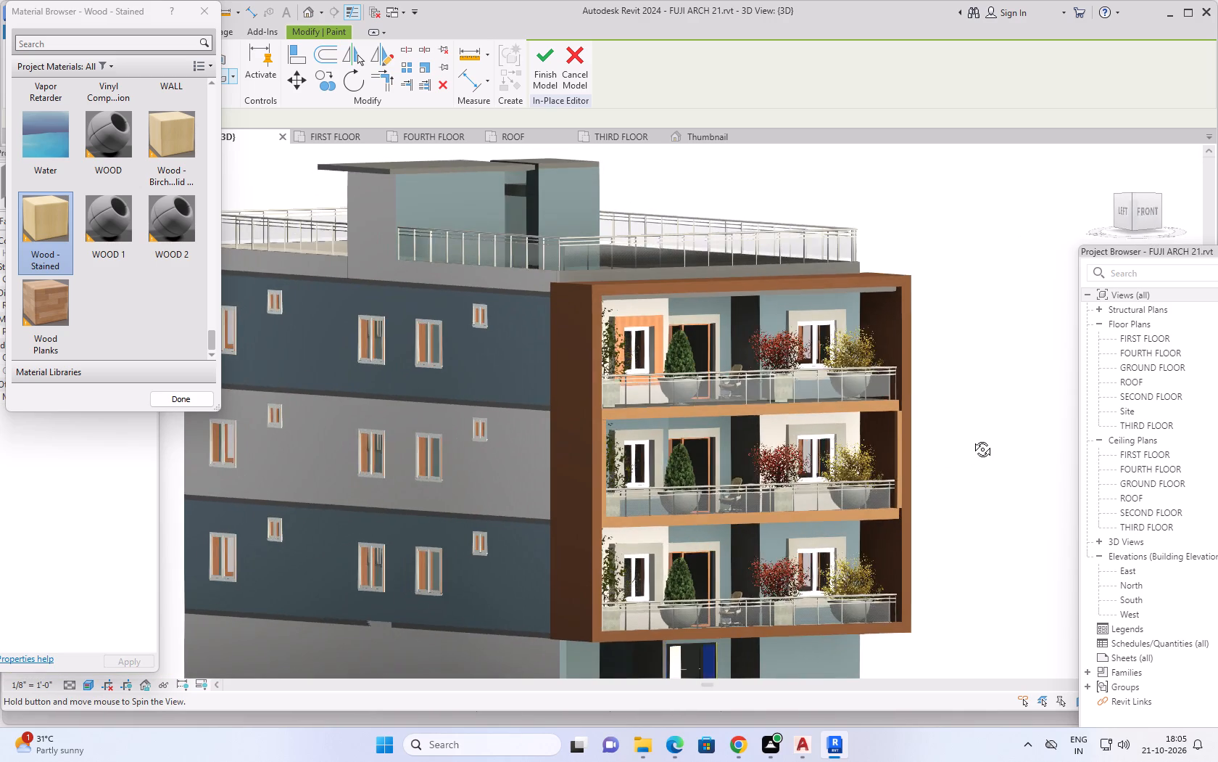
middle_click_drag(971, 438, 965, 454)
scroll(738, 447, "up", 2)
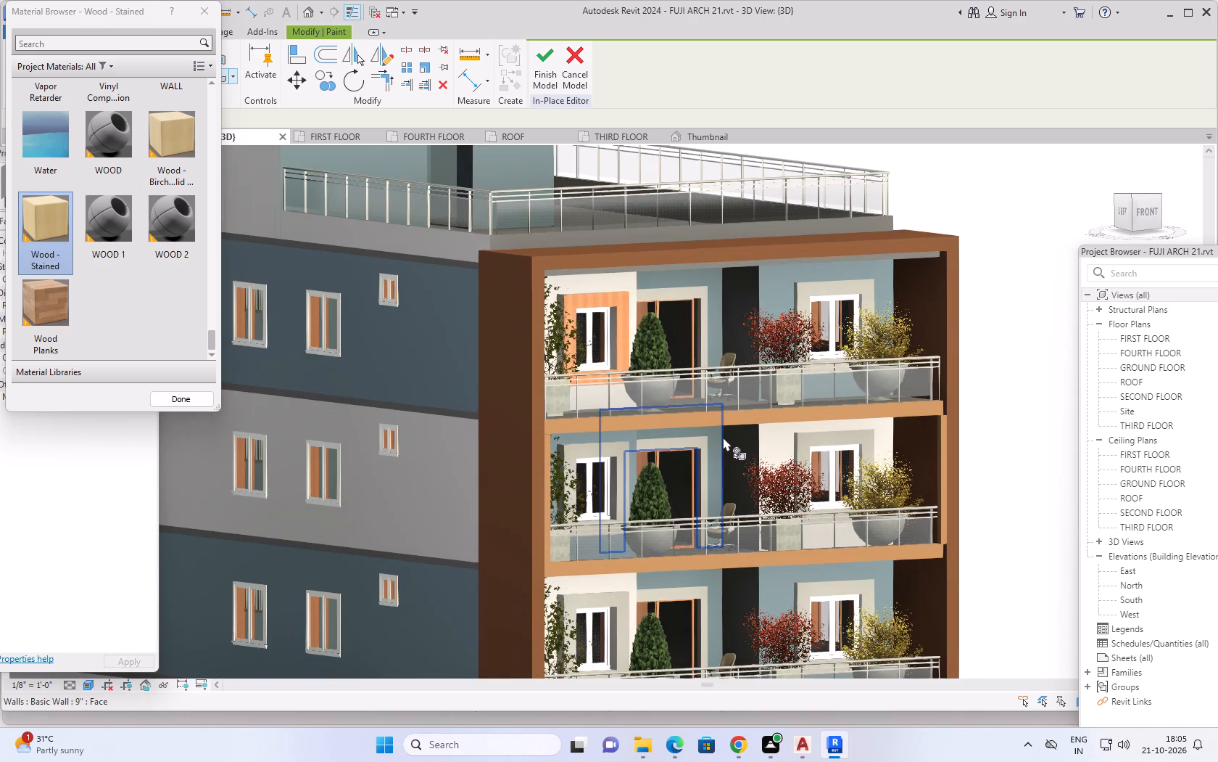
middle_click_drag(961, 210, 946, 221)
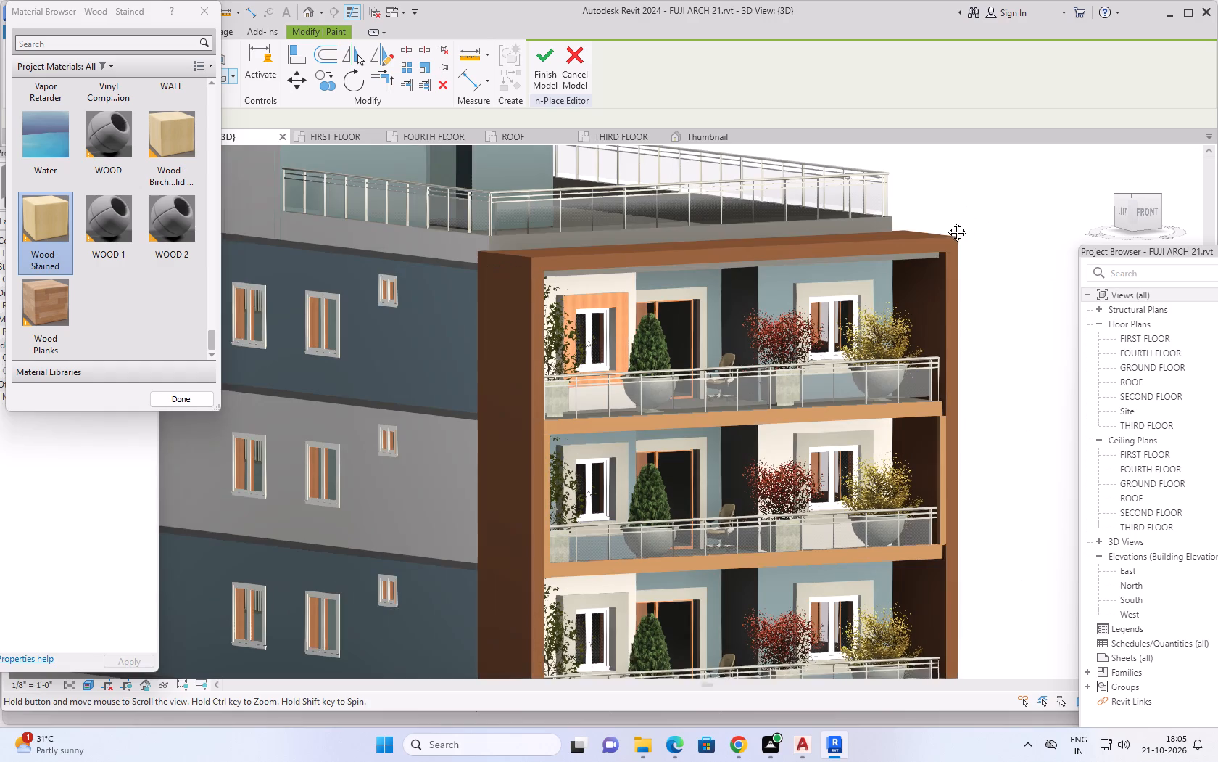
middle_click_drag(946, 221, 937, 234)
scroll(72, 190, "up", 2)
scroll(101, 242, "up", 1)
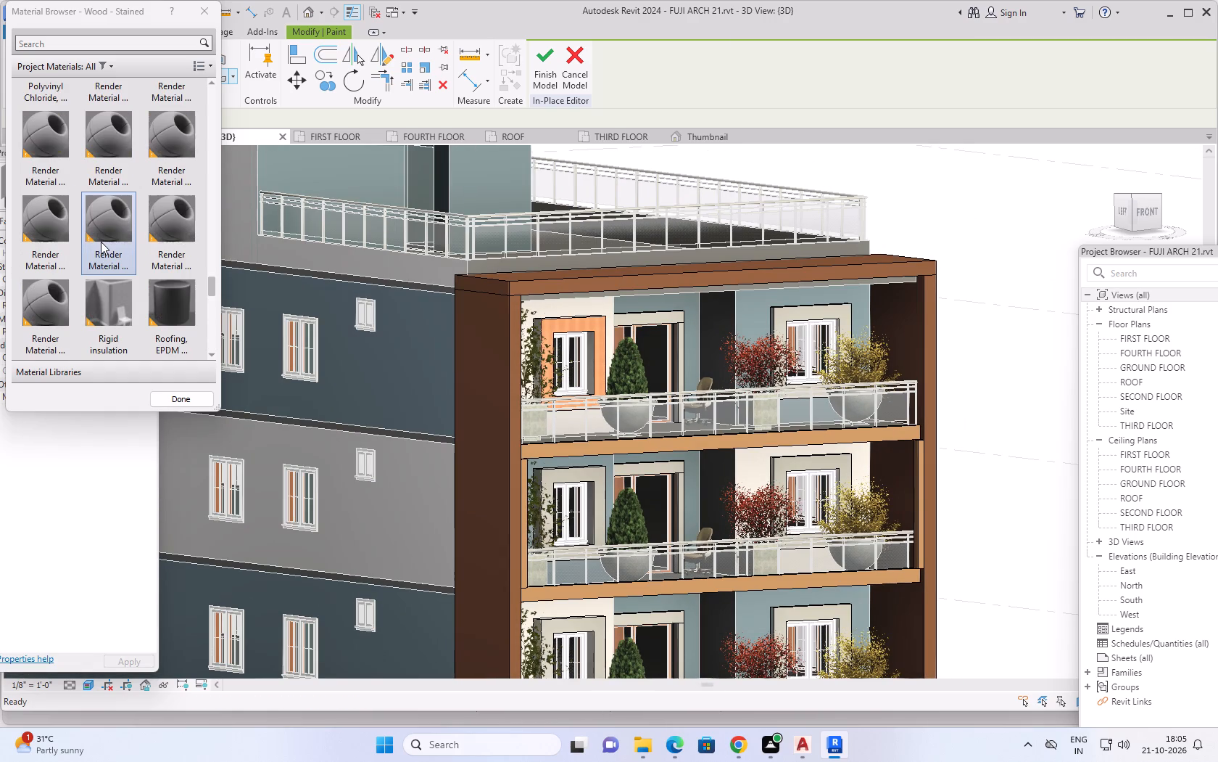
scroll(101, 242, "up", 3)
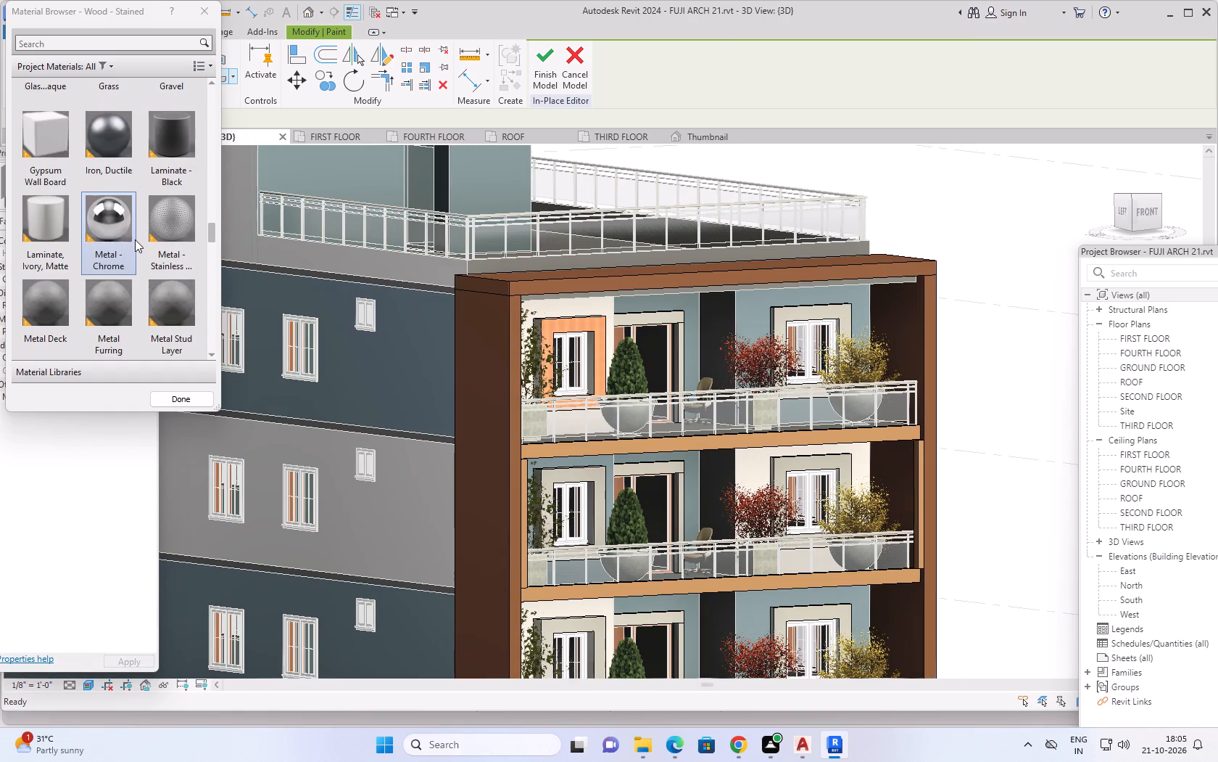
scroll(135, 239, "up", 2)
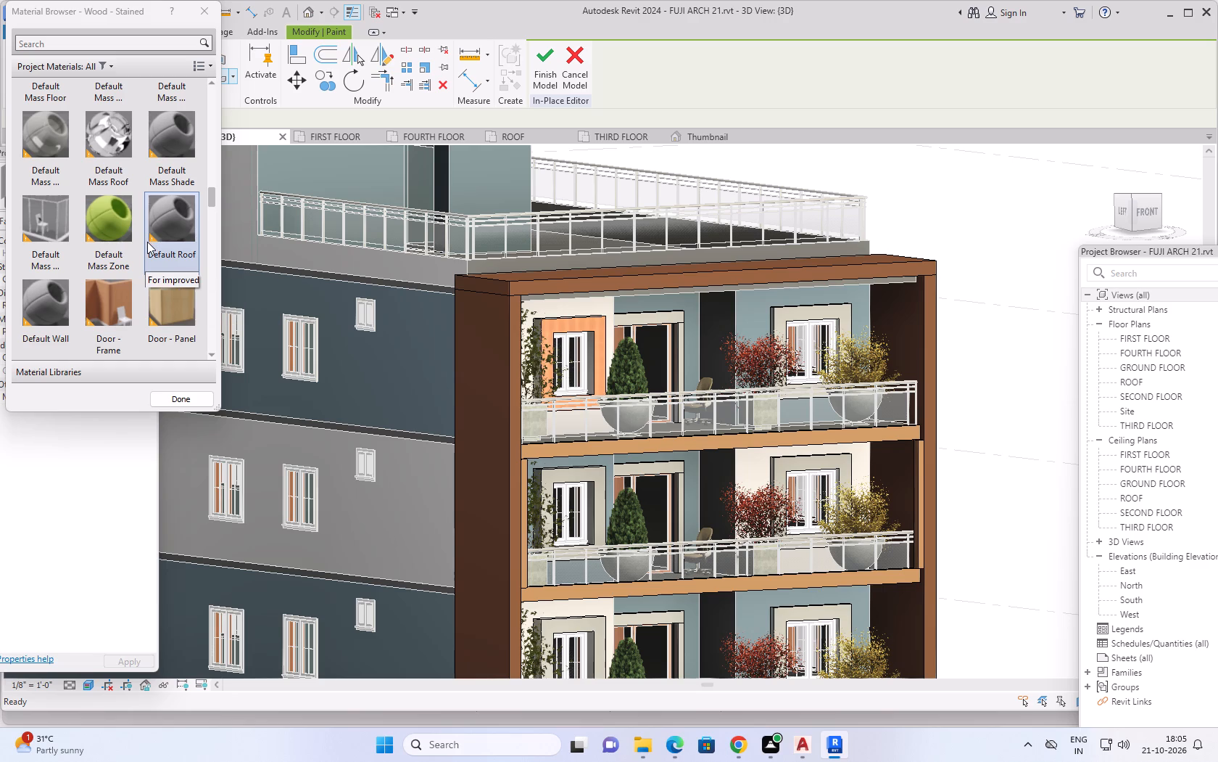
scroll(147, 242, "up", 2)
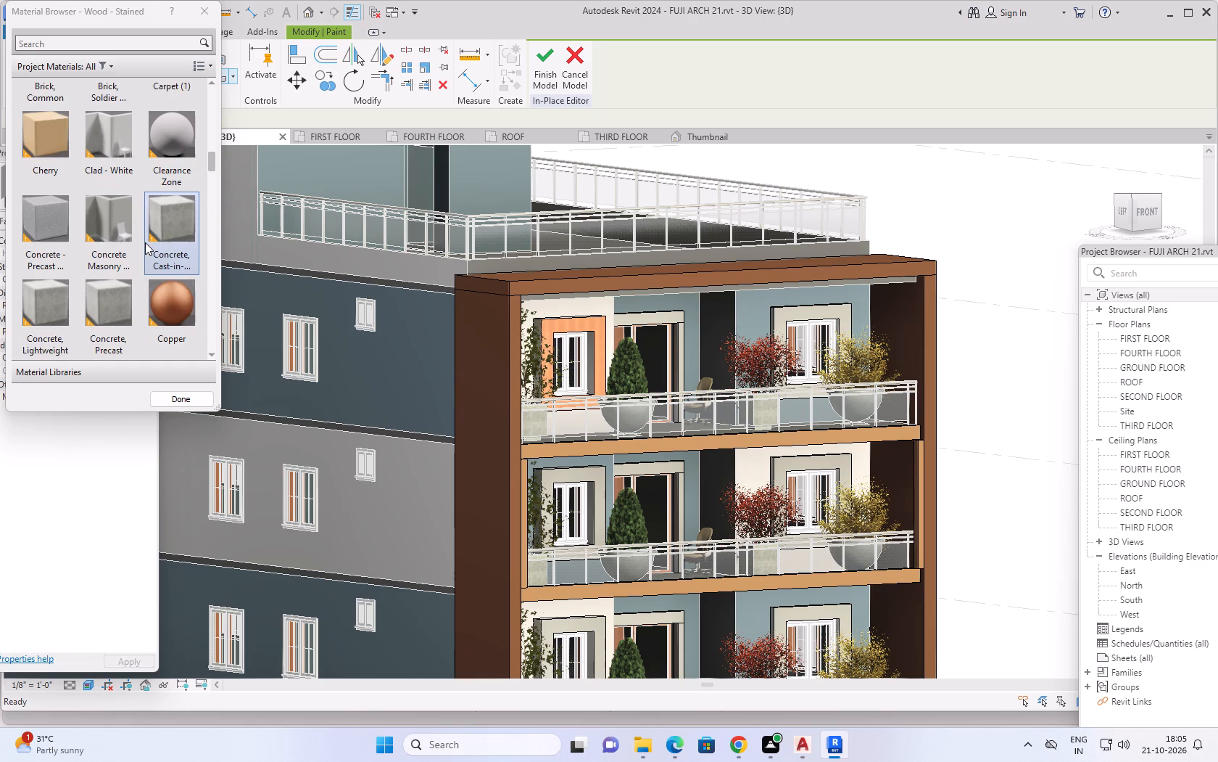
scroll(146, 247, "up", 1)
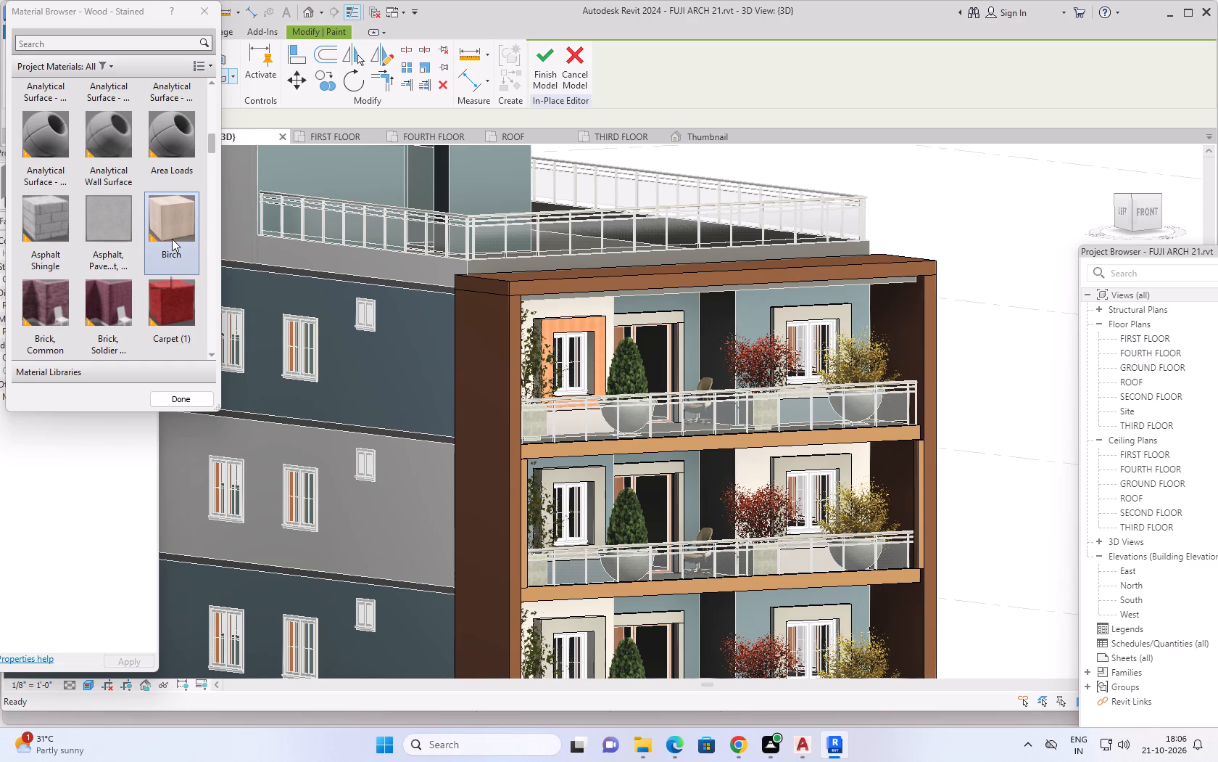
scroll(170, 232, "up", 4)
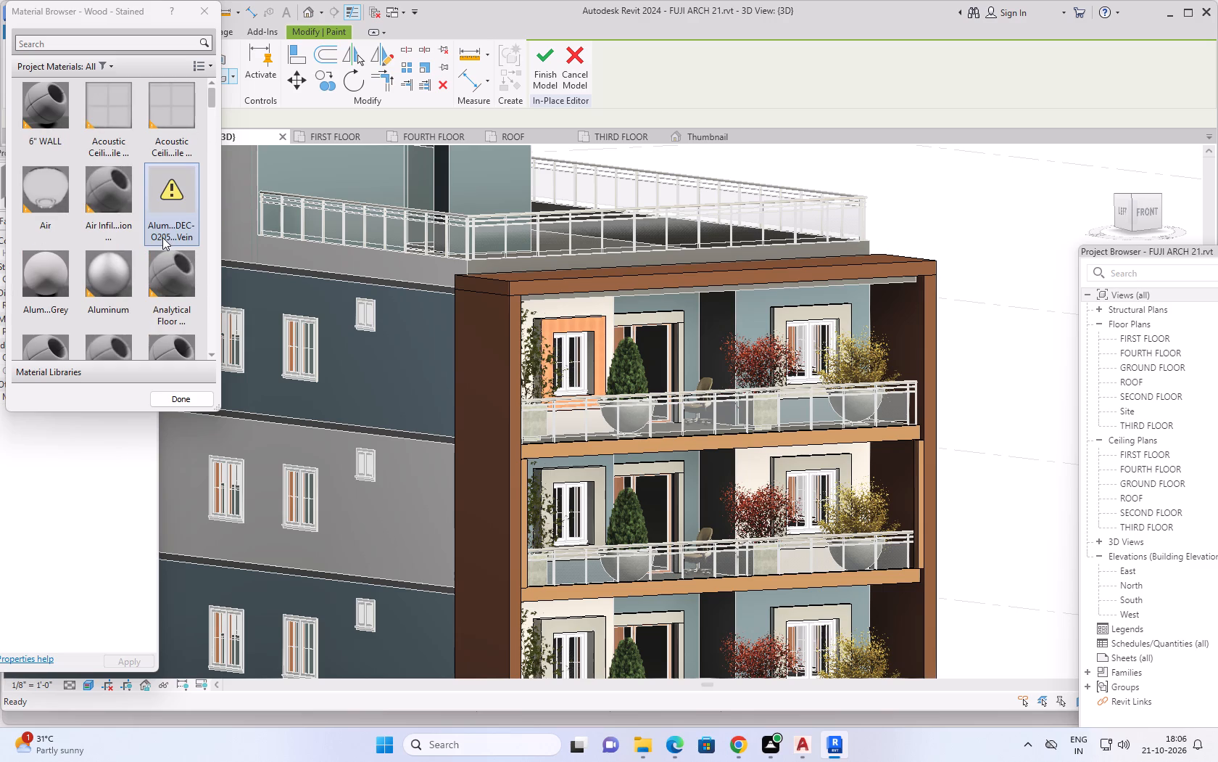
scroll(162, 237, "up", 1)
scroll(157, 246, "down", 2)
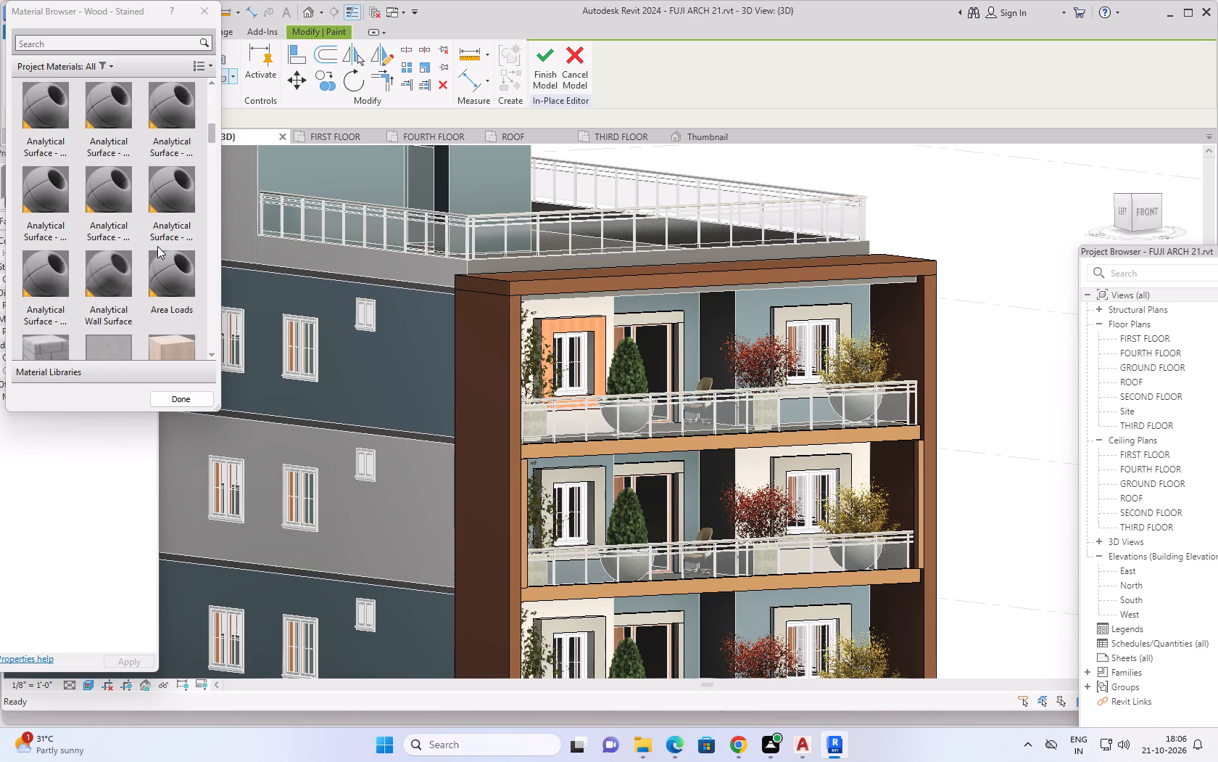
scroll(157, 246, "down", 2)
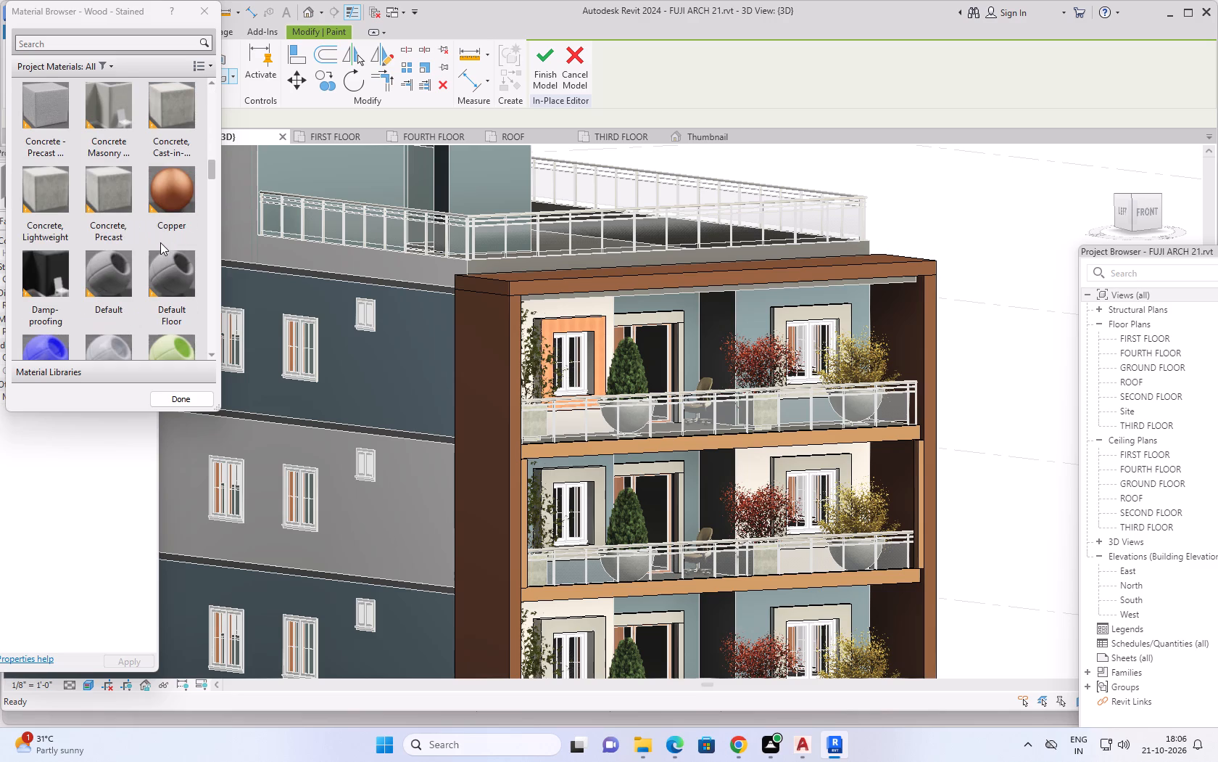
left_click(173, 194)
scroll(554, 343, "up", 5)
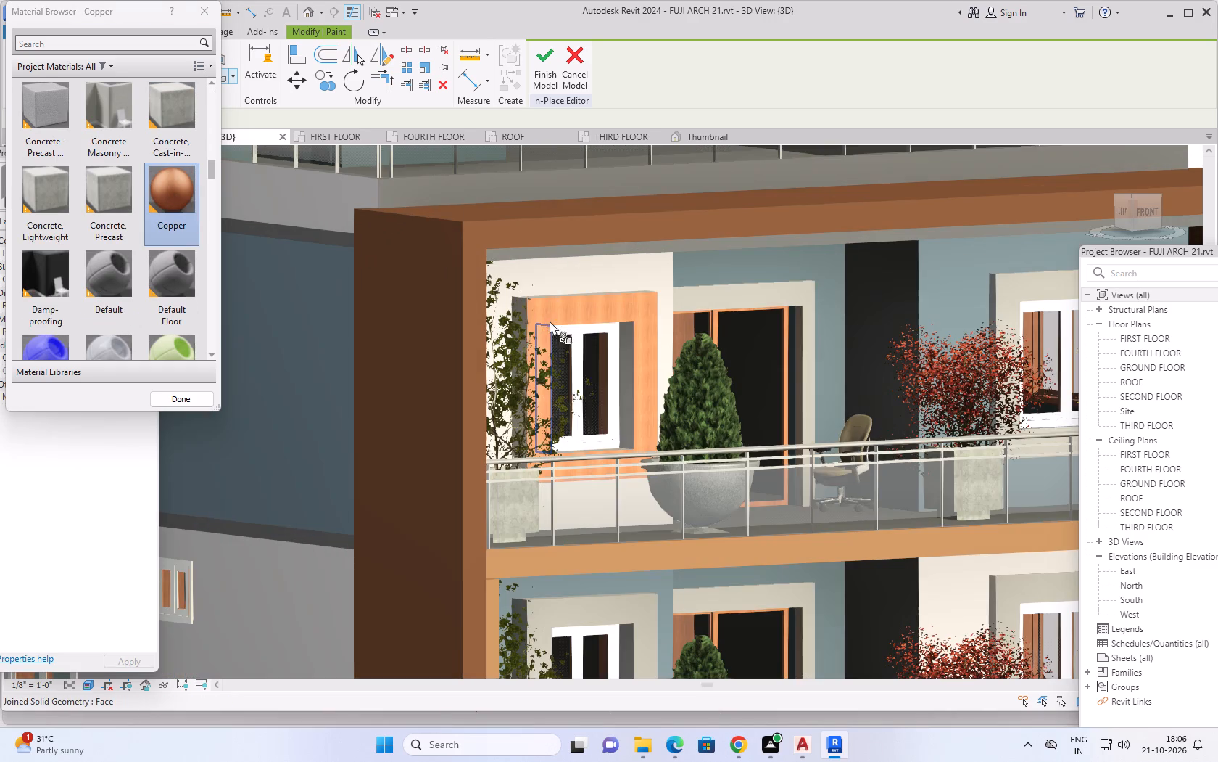
left_click(550, 308)
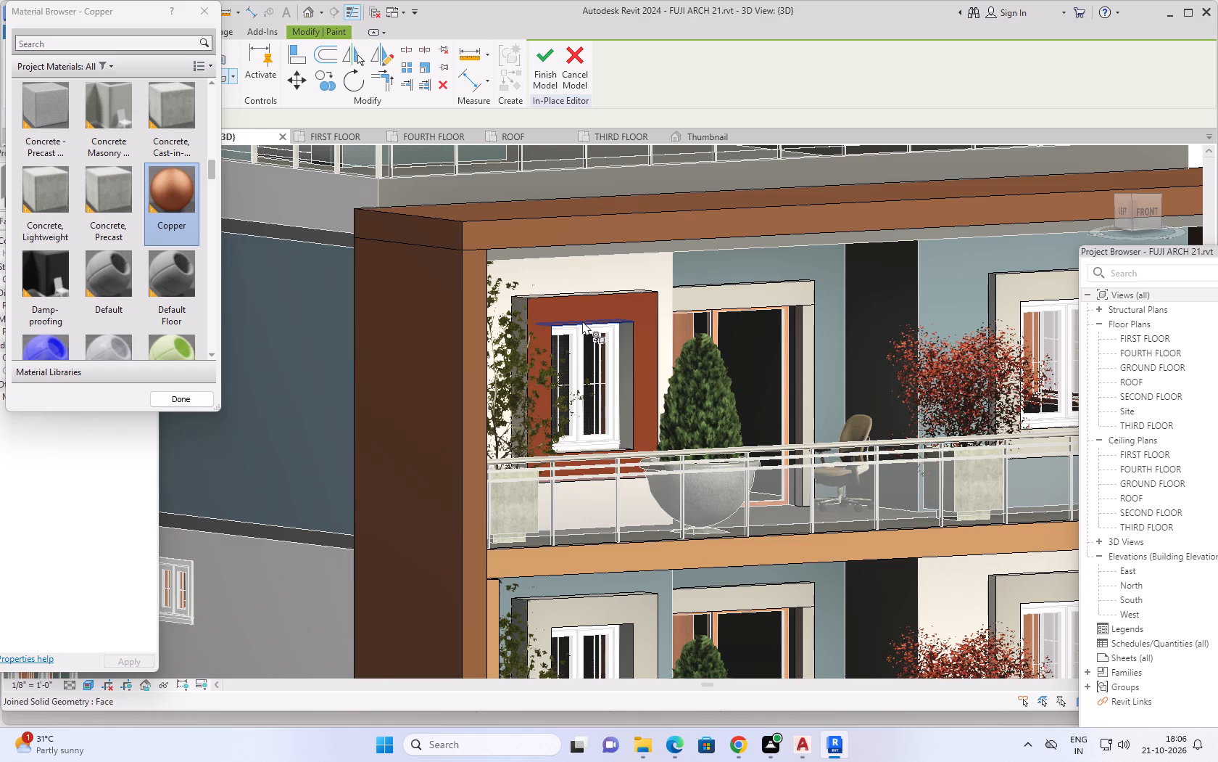
Paint the front faces of the other five window surrounds on the three front balconies with Copper.
scroll(584, 327, "down", 3)
scroll(576, 422, "down", 2)
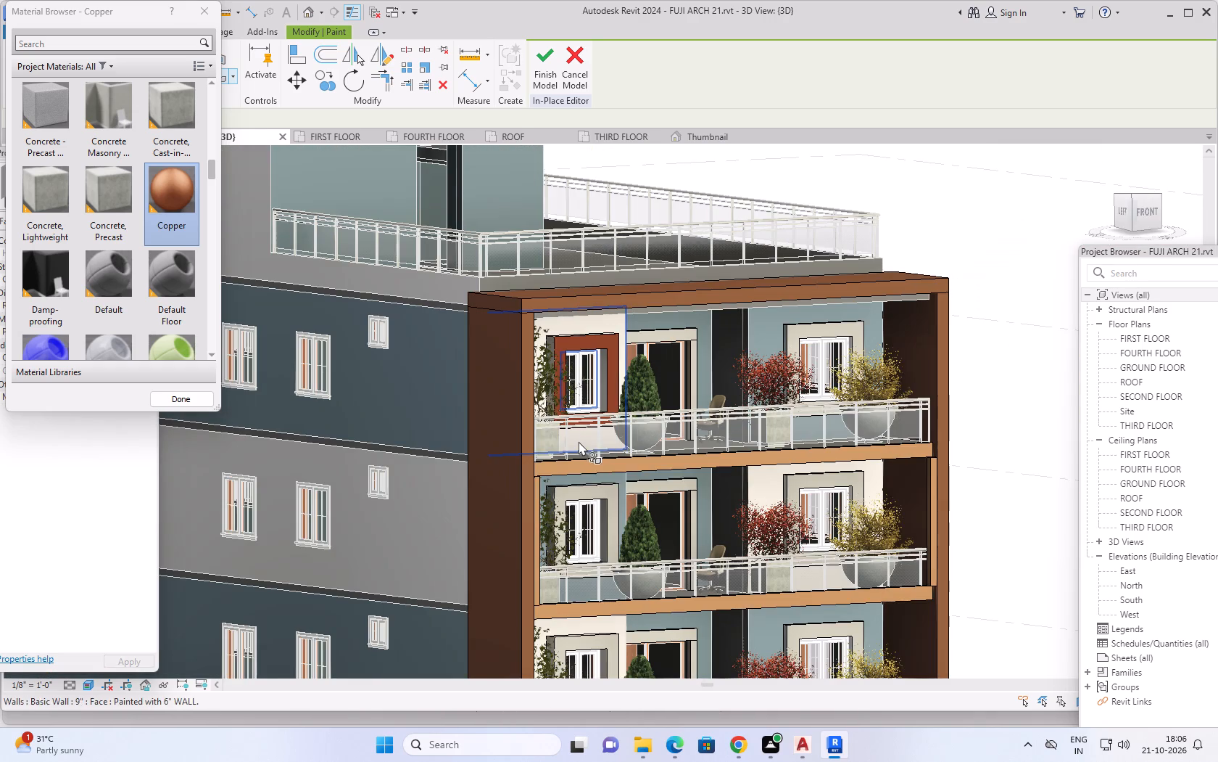
left_click(805, 329)
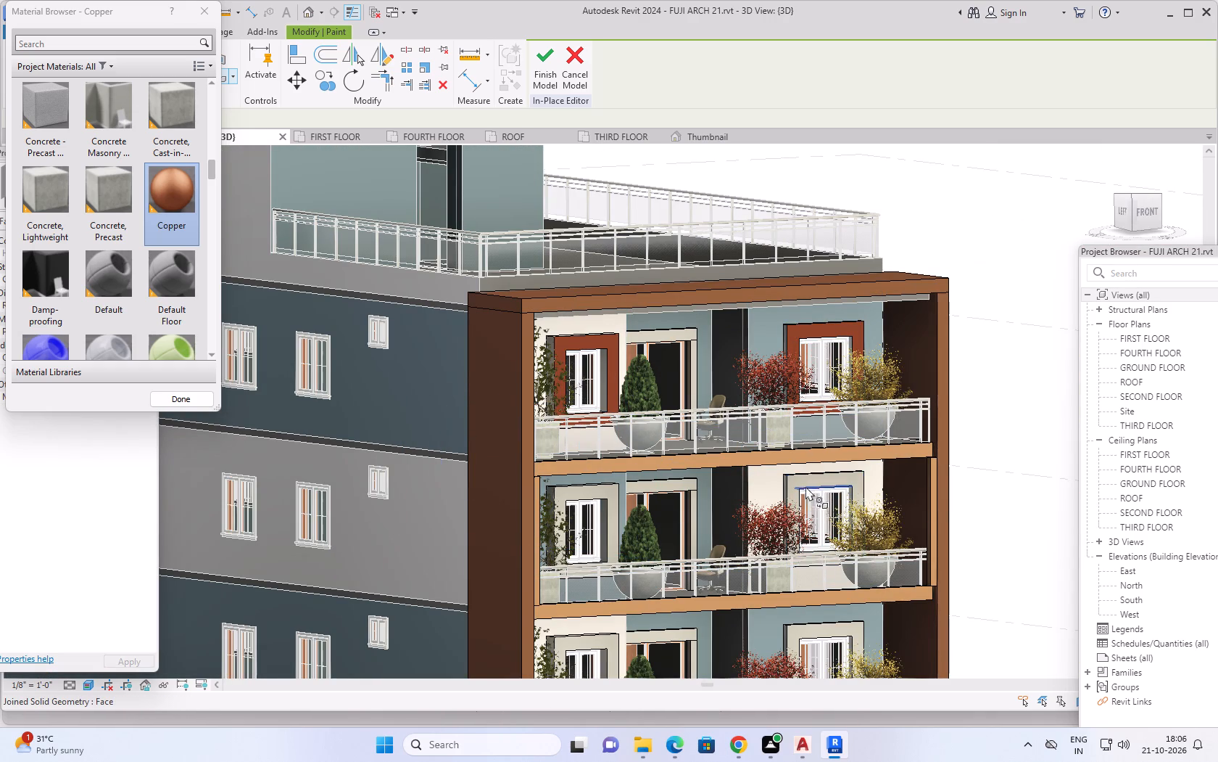
left_click(801, 481)
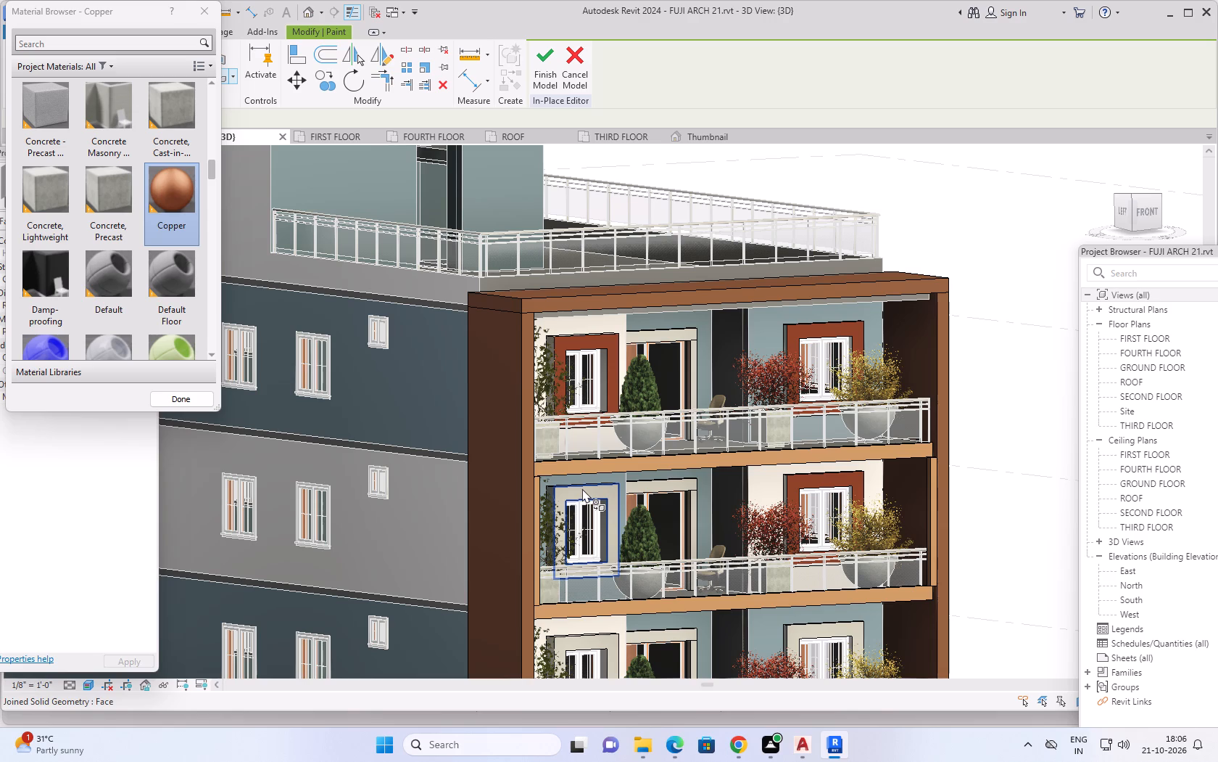
left_click(582, 488)
scroll(648, 513, "down", 3)
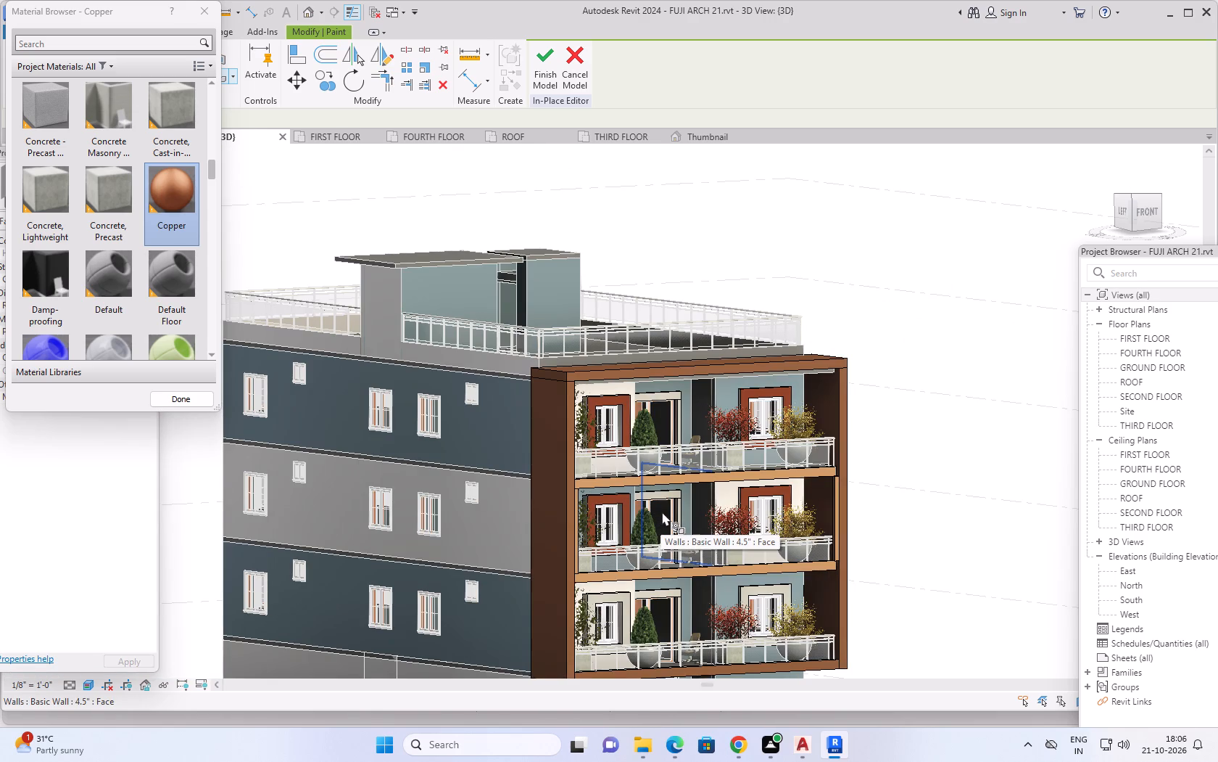
middle_click_drag(687, 494, 660, 501)
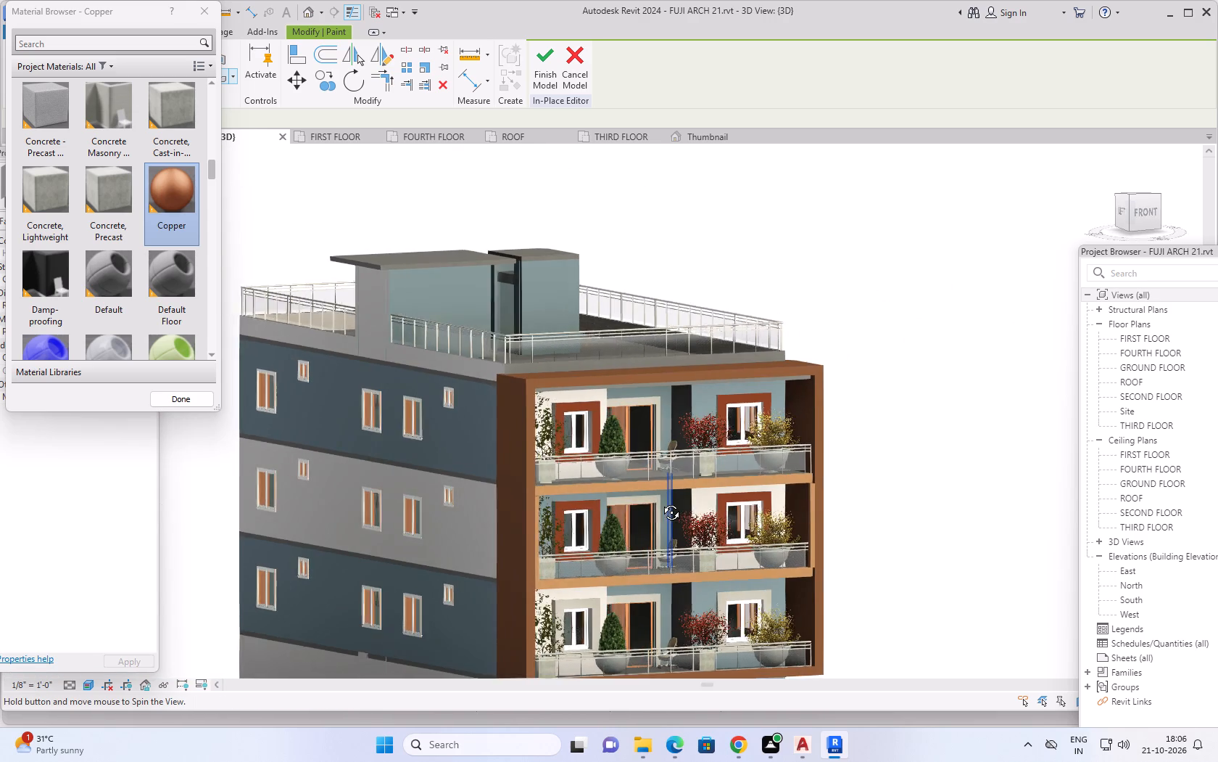
middle_click_drag(660, 501, 658, 493)
scroll(520, 639, "up", 4)
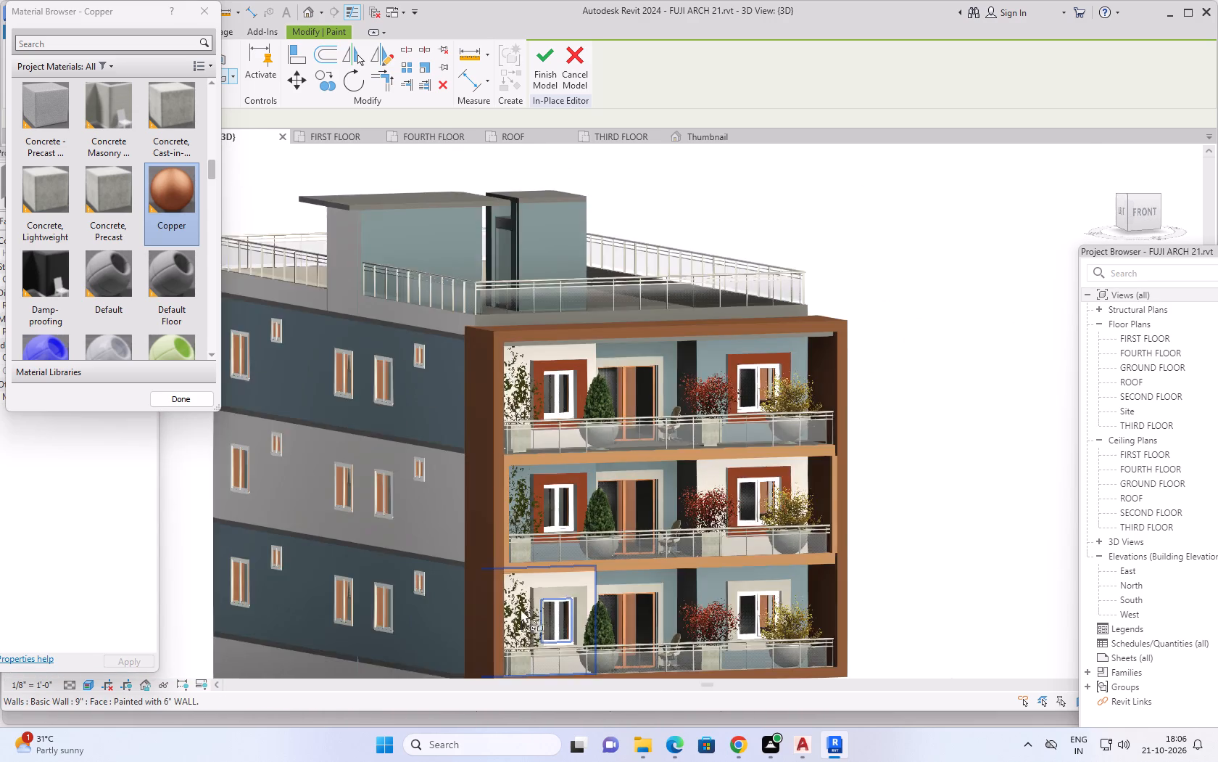
scroll(521, 609, "up", 1)
left_click(561, 568)
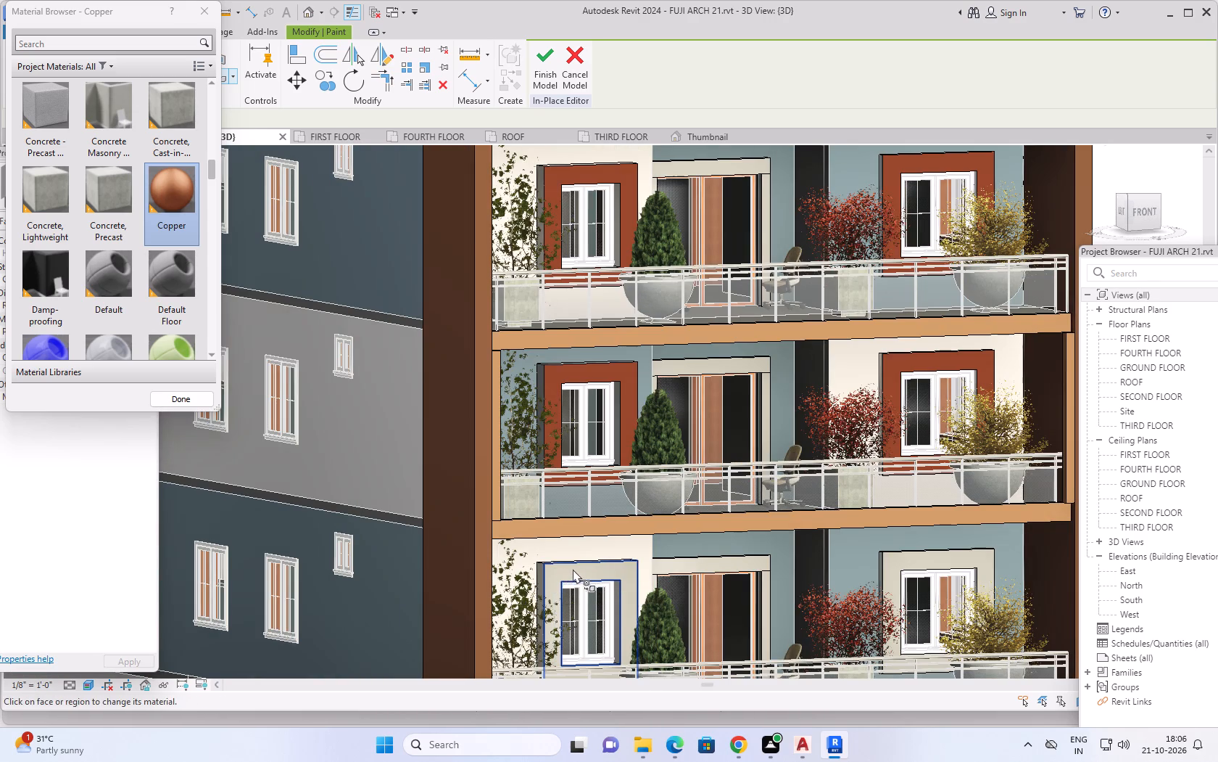
left_click(935, 557)
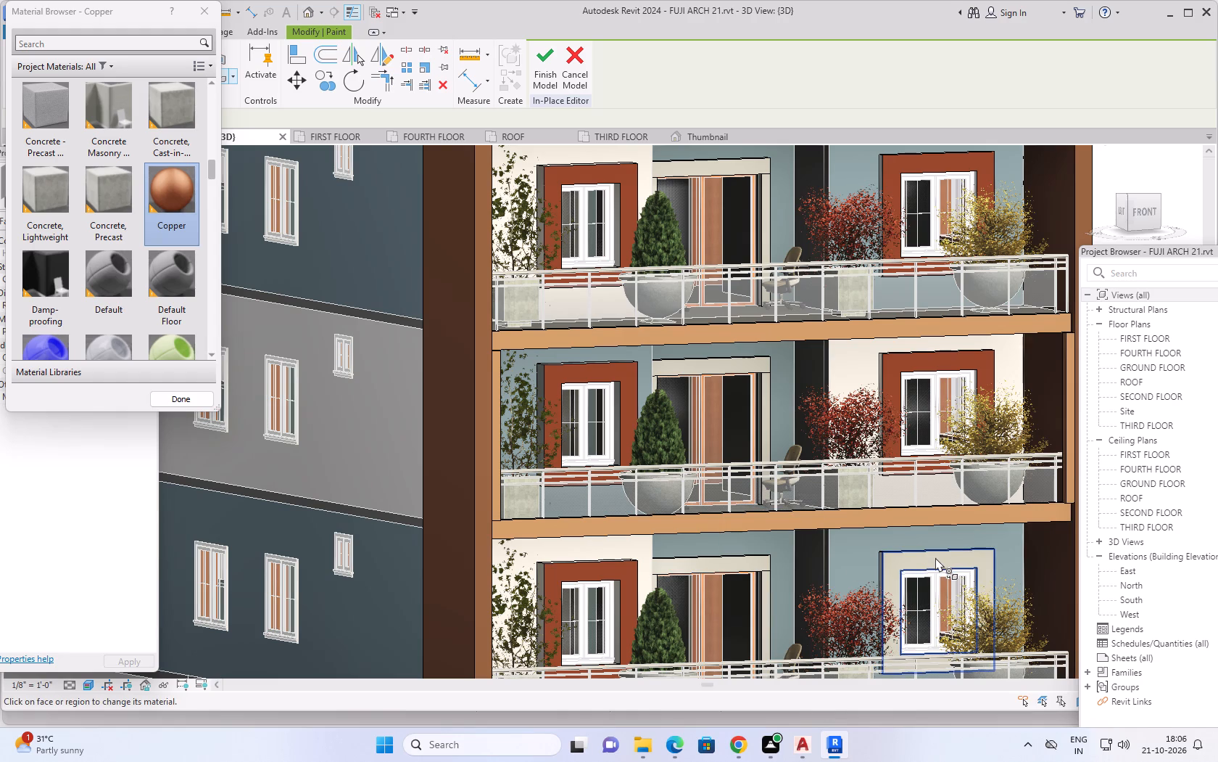
Paint the door surround's header on the middle balcony and both the header and jambs on the top balcony with Copper.
left_click(695, 366)
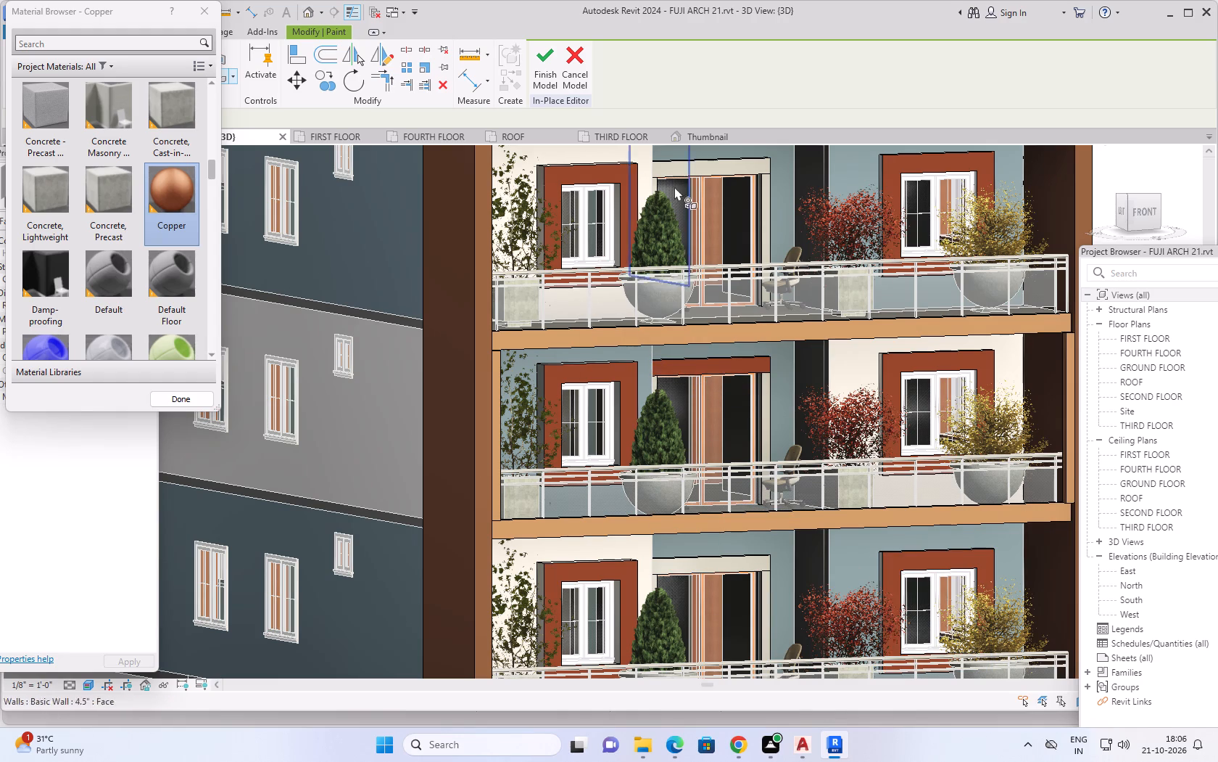
left_click(690, 165)
scroll(719, 218, "down", 5)
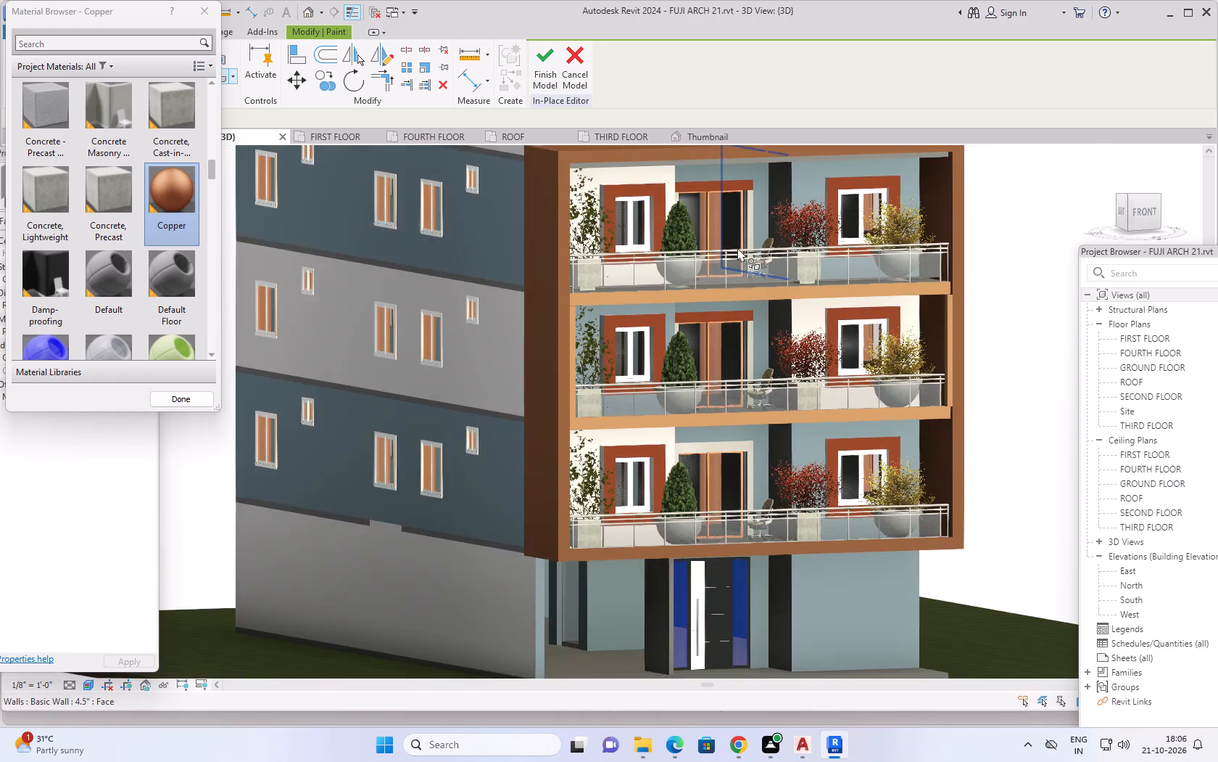
middle_click_drag(964, 346, 905, 395)
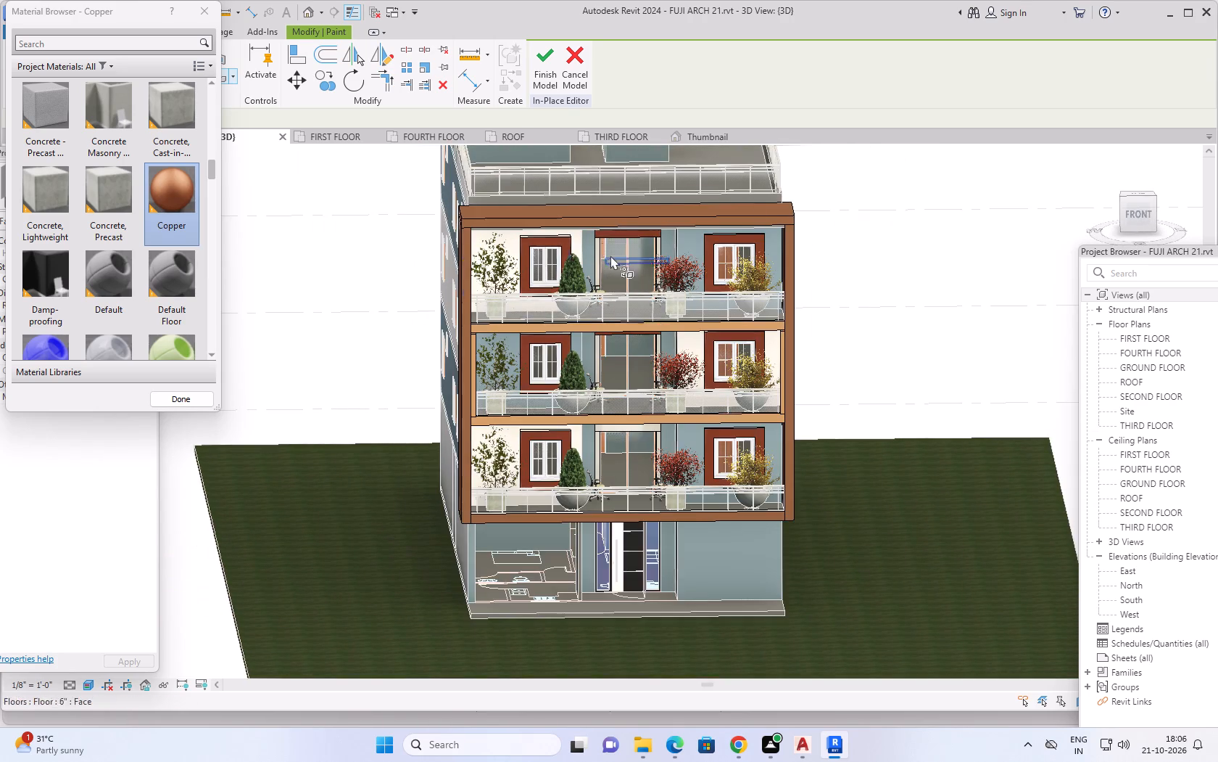
scroll(605, 246, "up", 9)
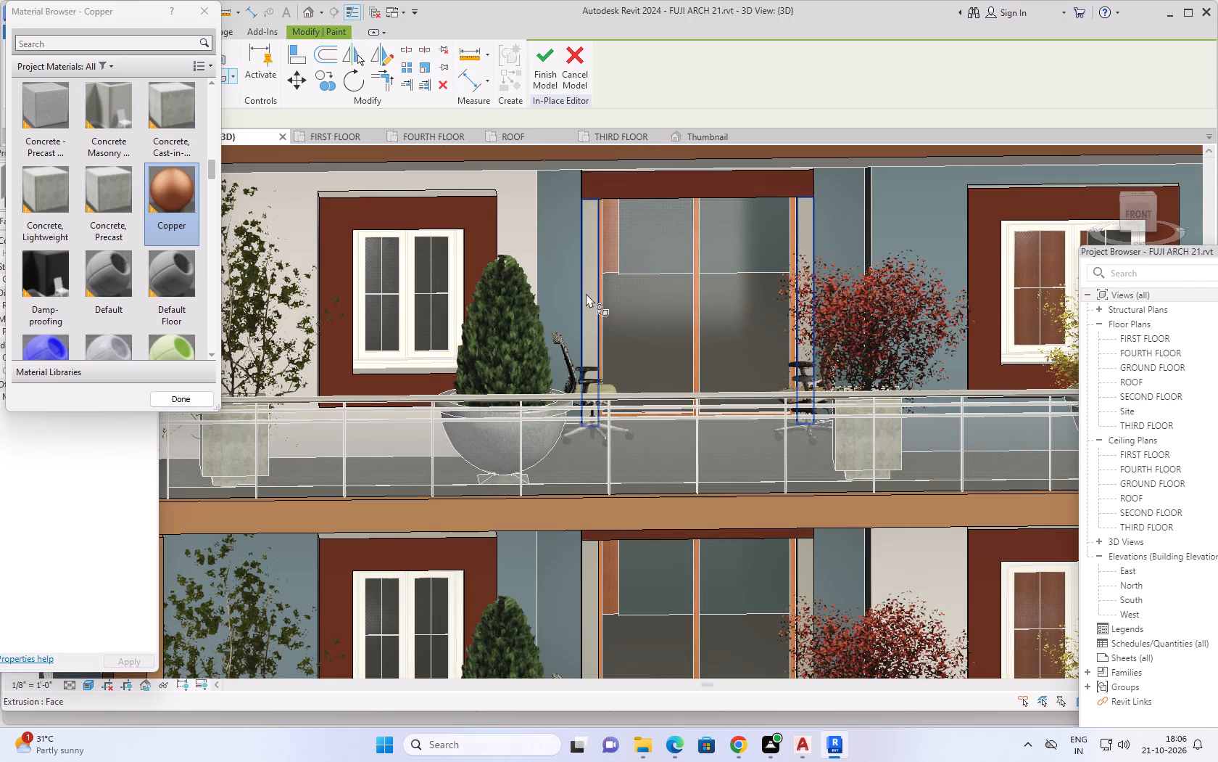
left_click(586, 293)
scroll(766, 321, "down", 2)
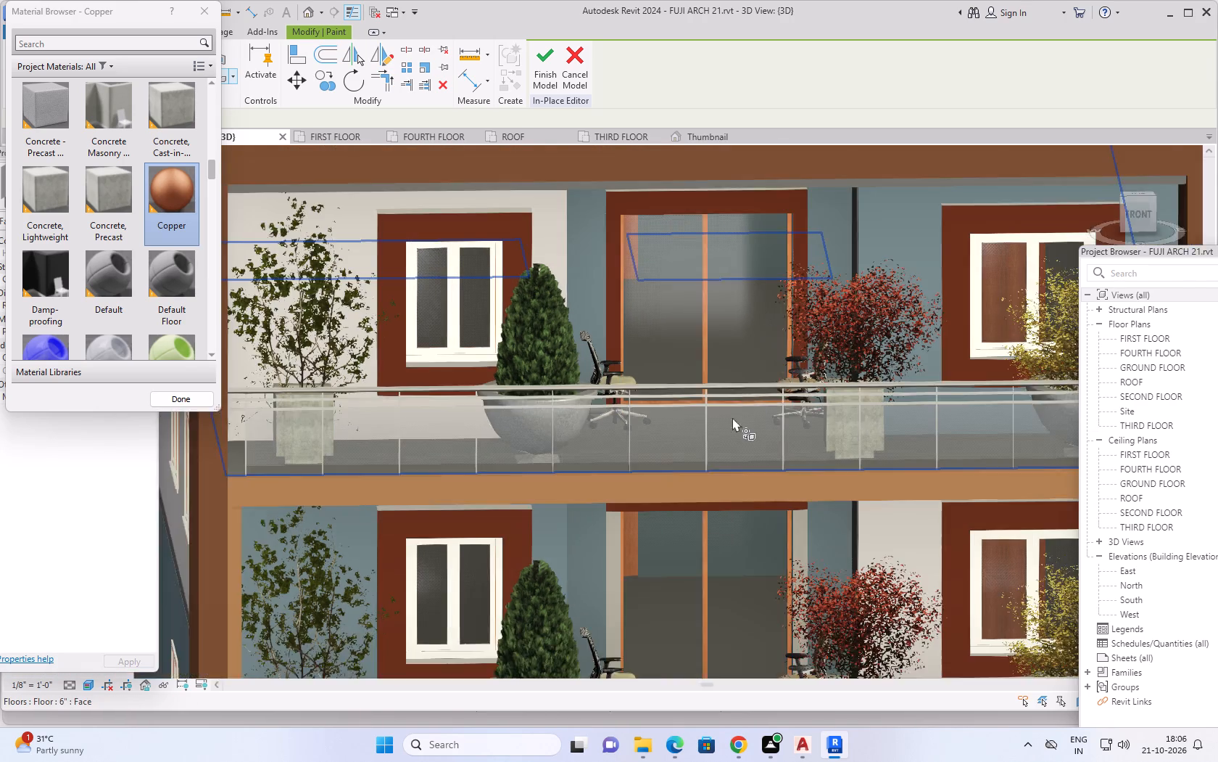
Paint the bottom balcony's door surround header and jambs and the middle balcony's door surround jambs with Copper.
middle_click_drag(684, 537, 678, 373, "shift")
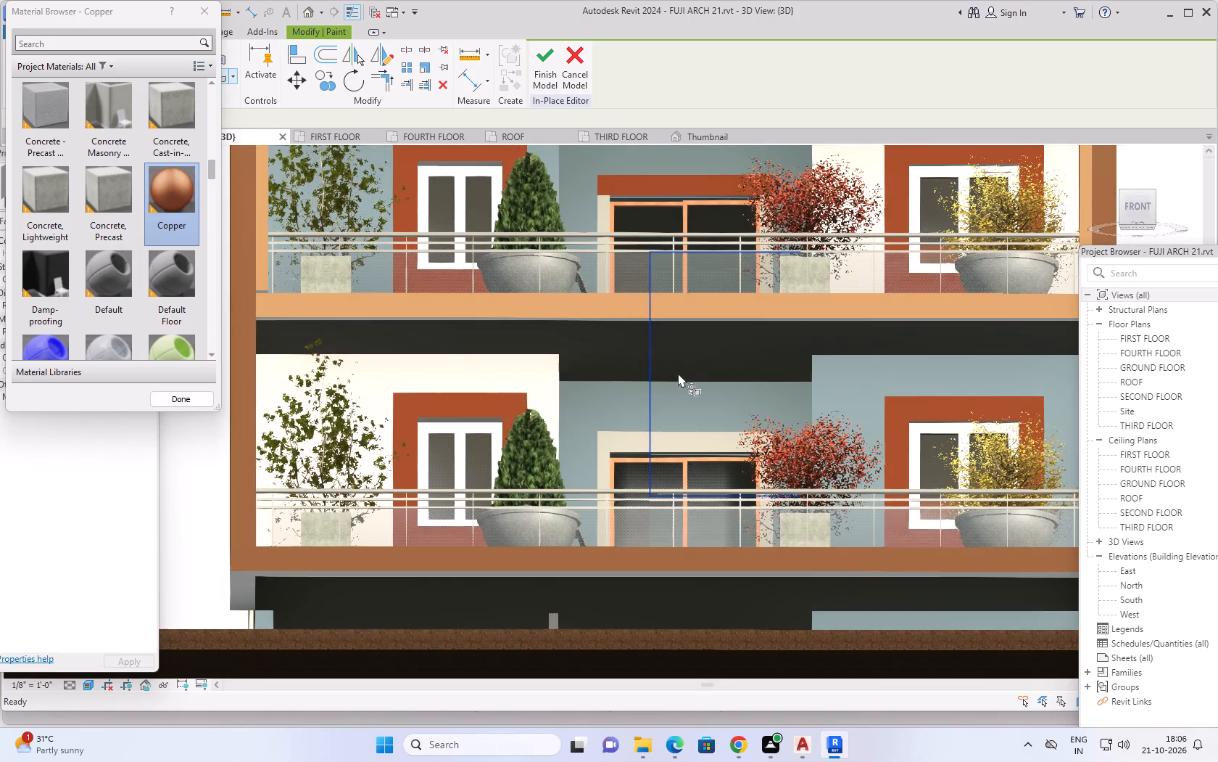
left_click(657, 439)
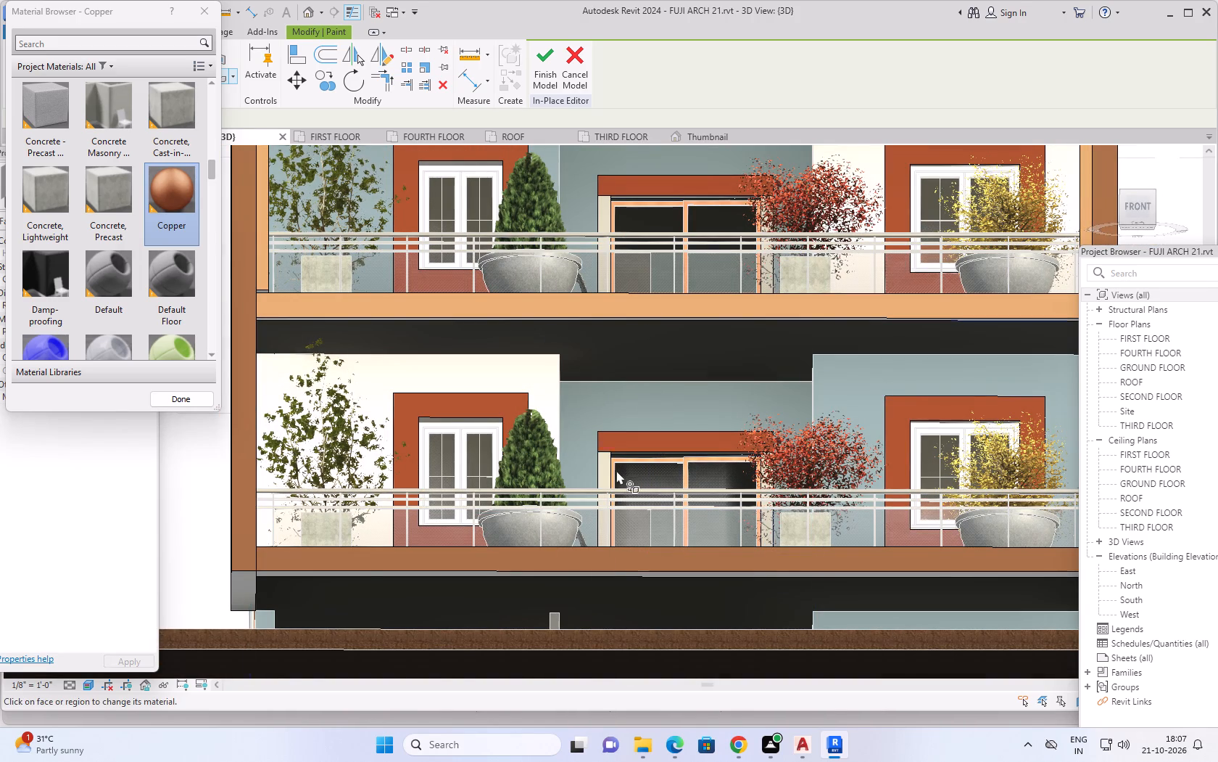
left_click(603, 472)
scroll(645, 406, "down", 1)
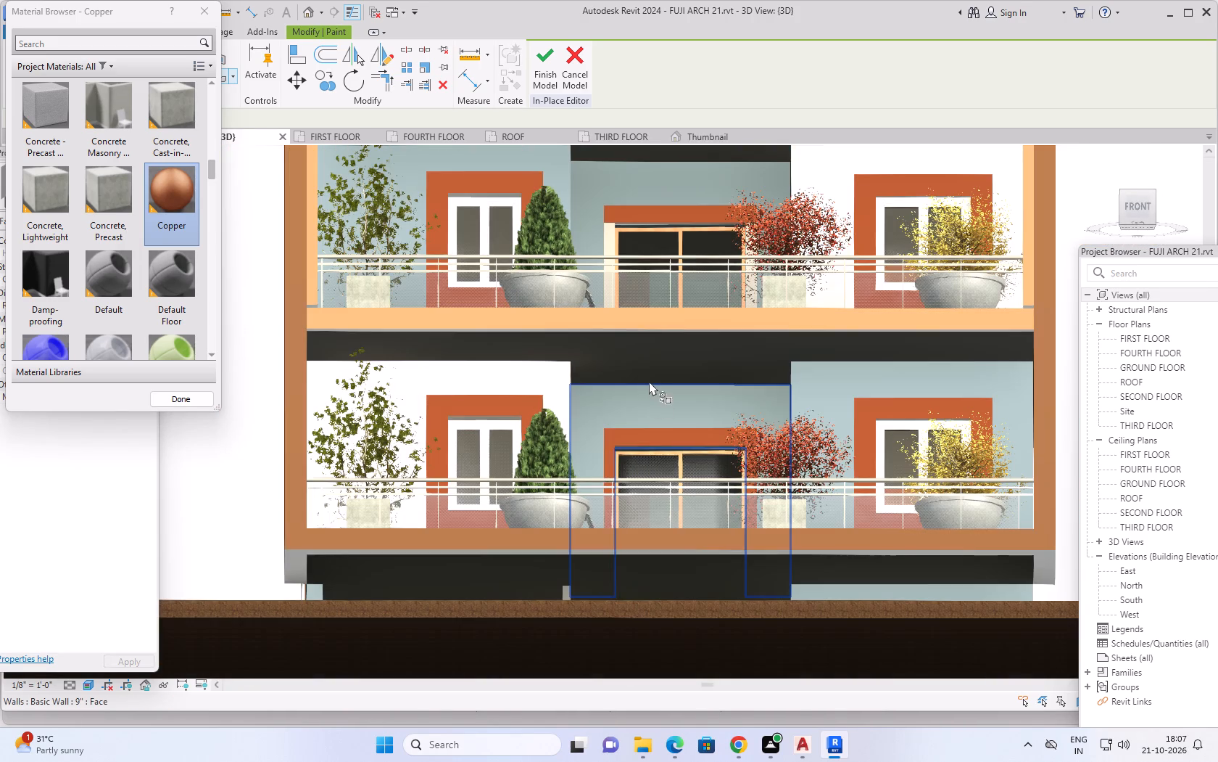
middle_click_drag(648, 382, 639, 467)
middle_click_drag(642, 427, 645, 506, "shift")
left_click(606, 470)
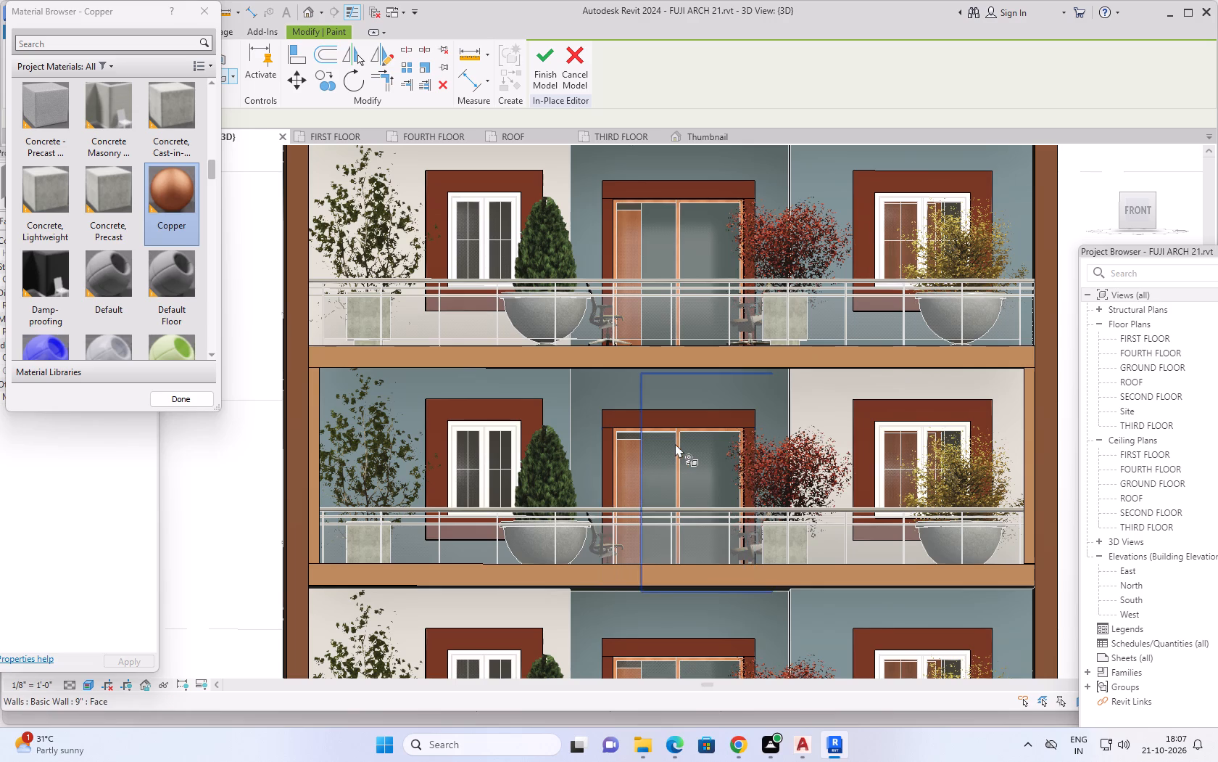
Examine the copper window and door surrounds from the front and at an angle, and leave the Paint tool.
scroll(675, 443, "down", 5)
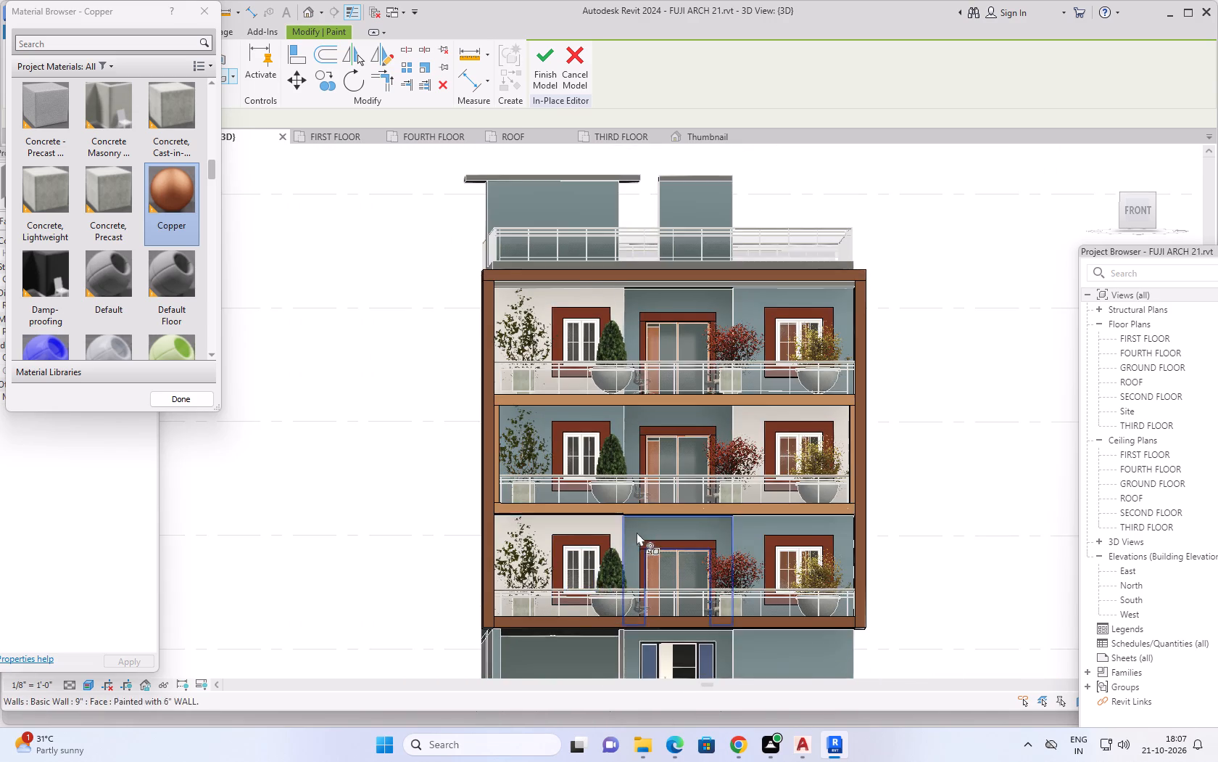
scroll(637, 533, "down", 1)
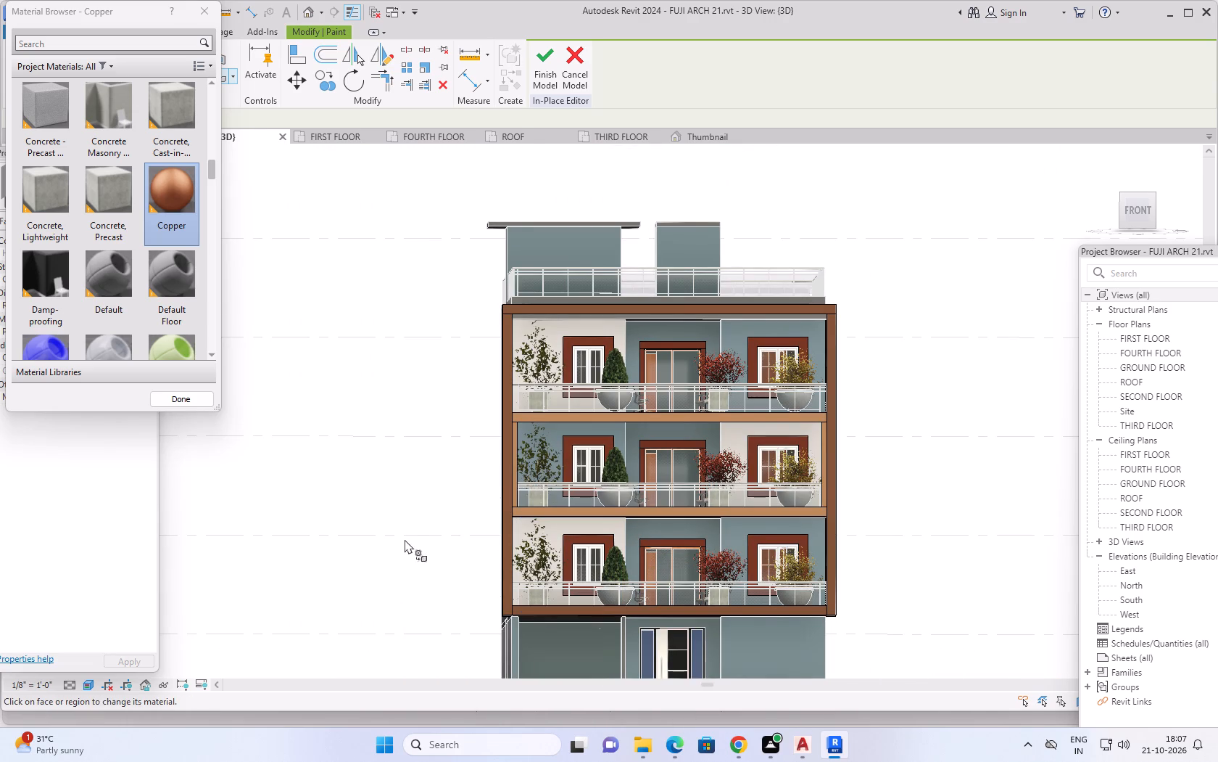
middle_click_drag(391, 530, 436, 599, "shift")
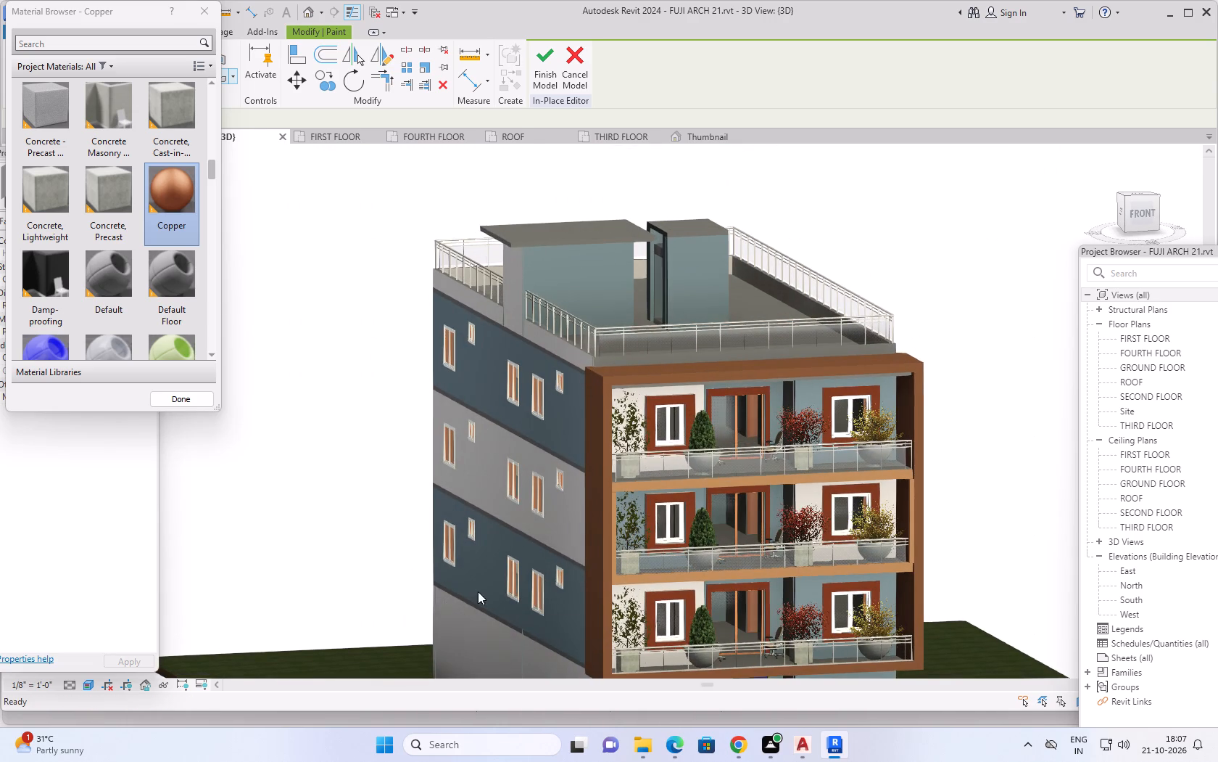
key("Escape")
key("Escape")
middle_click_drag(980, 459, 840, 362)
scroll(840, 362, "down", 1)
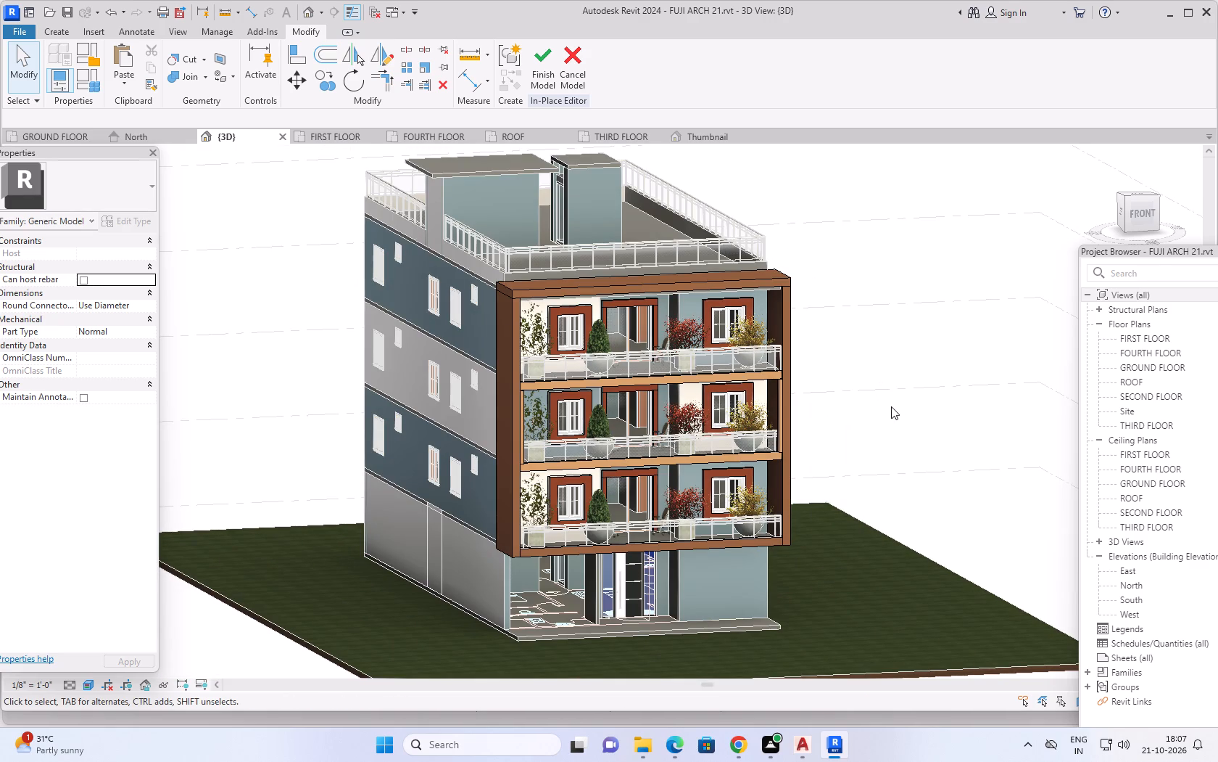
Examine the finished exterior from all four sides, including the balcony frame, side walls, rear facade and roof.
middle_click_drag(909, 407, 941, 389, "shift")
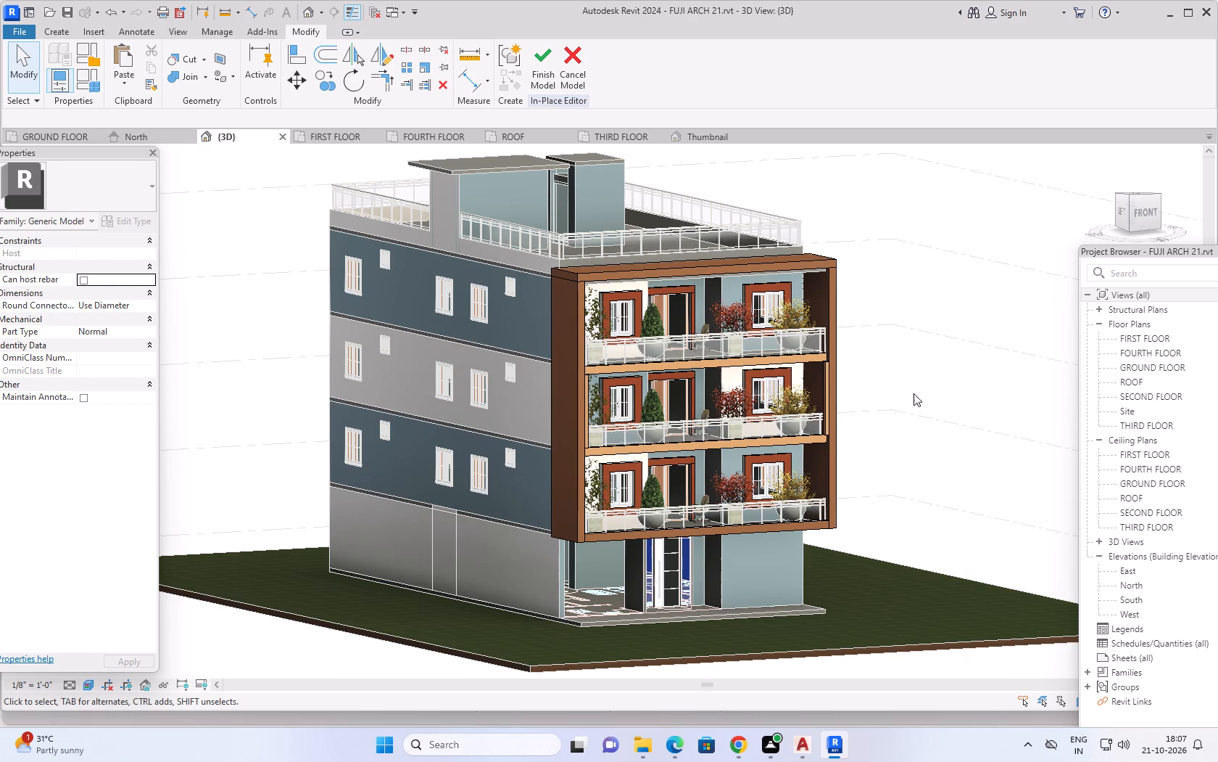
middle_click_drag(921, 459, 972, 476)
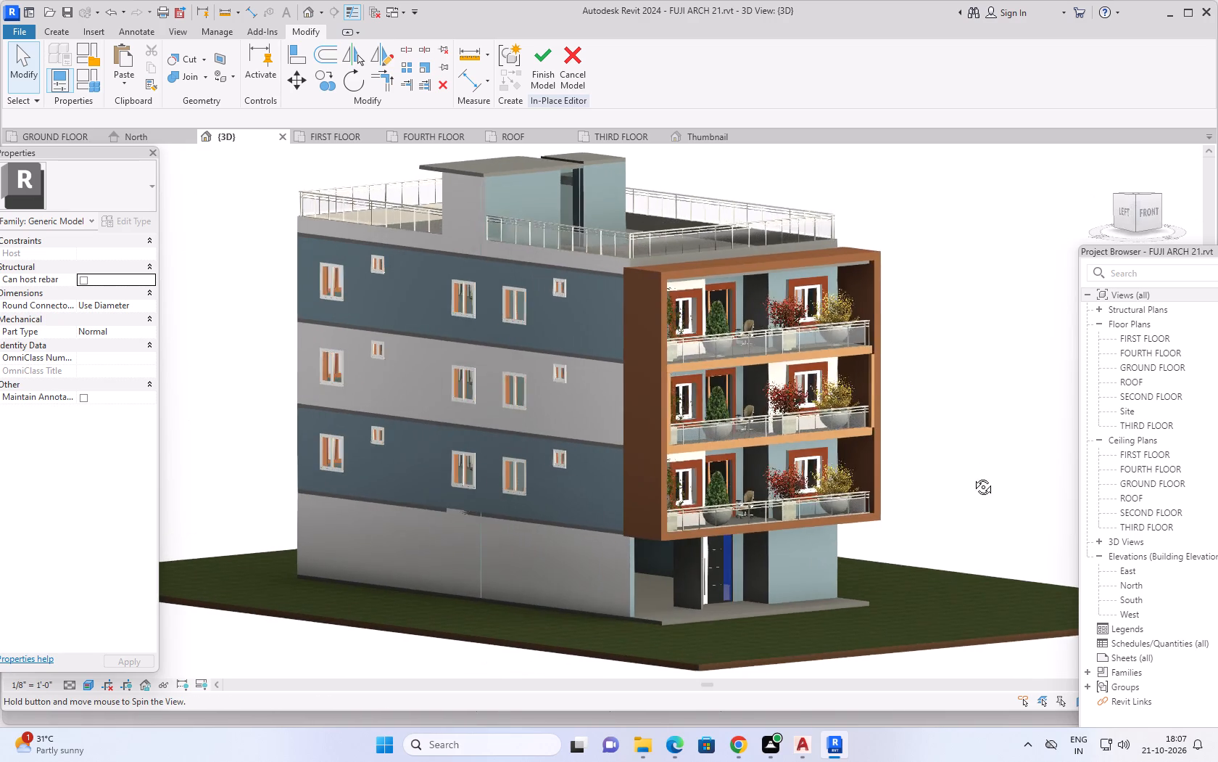
middle_click_drag(972, 476, 973, 491)
scroll(958, 421, "up", 1)
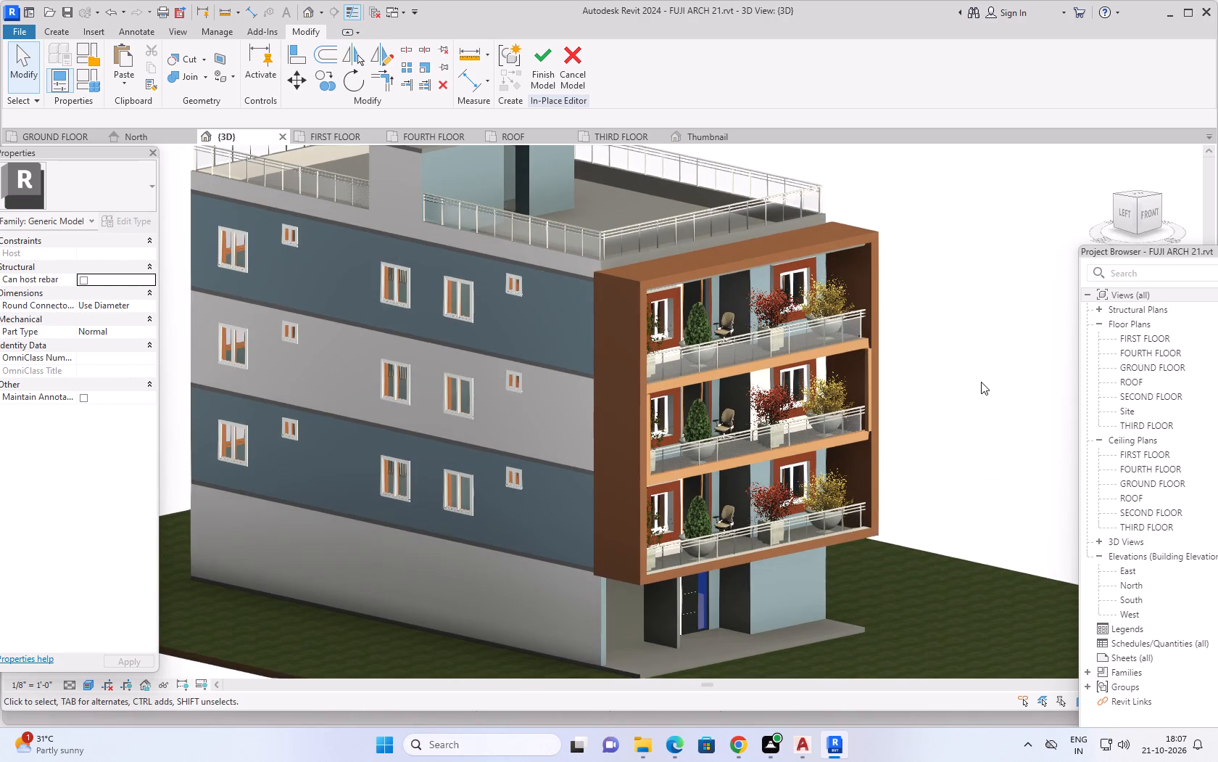
middle_click_drag(1008, 337, 968, 402)
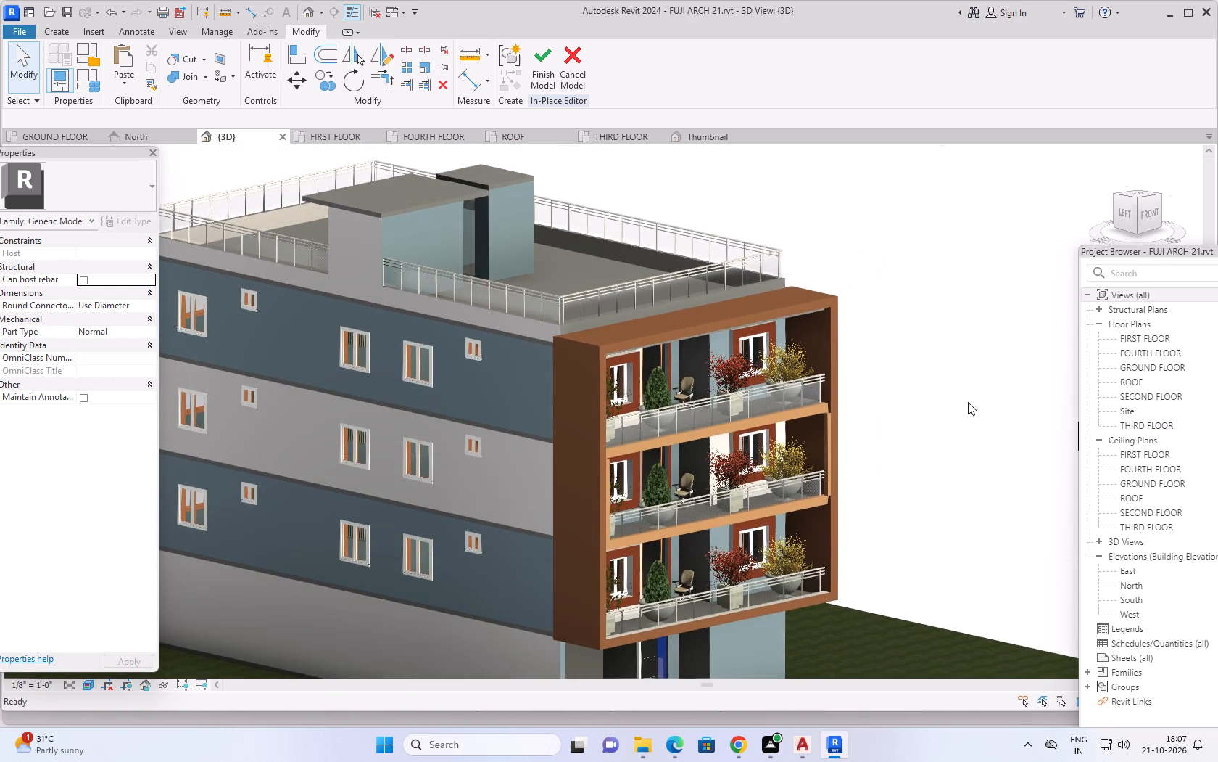
scroll(961, 394, "down", 1)
middle_click_drag(960, 398, 980, 373)
middle_click_drag(990, 395, 794, 435)
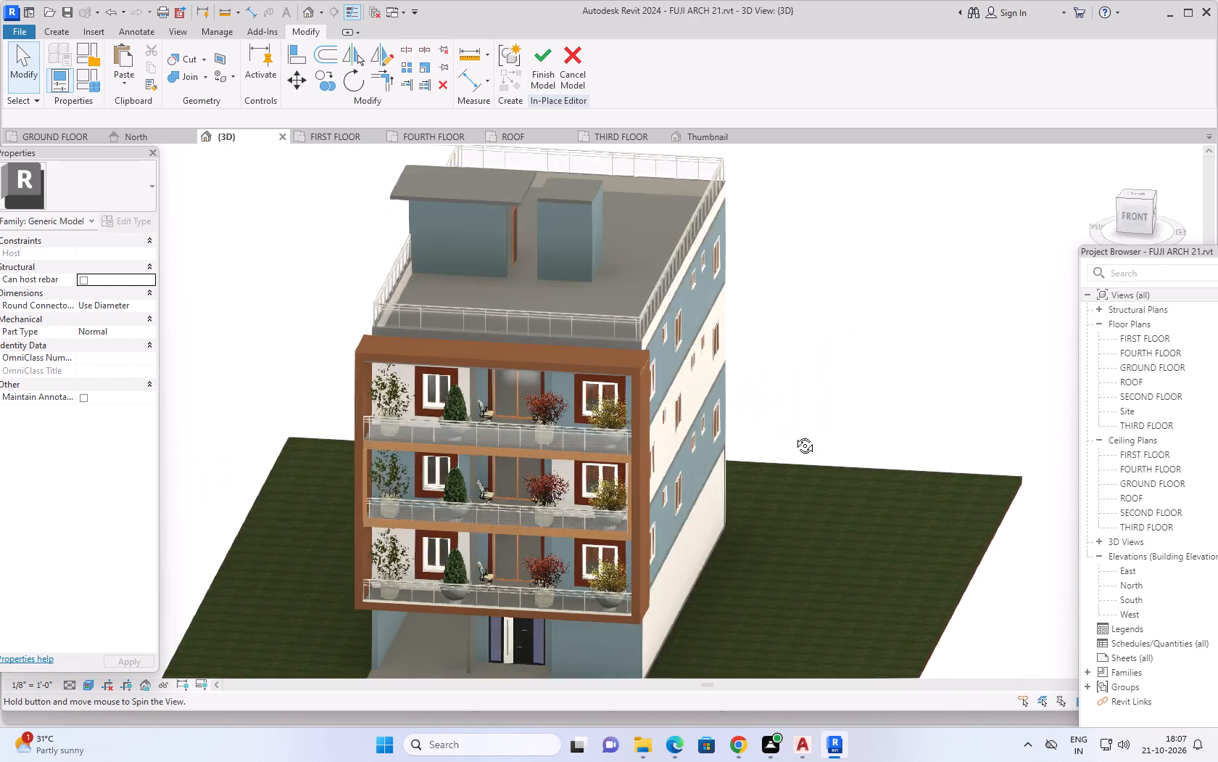
middle_click_drag(794, 435, 602, 410)
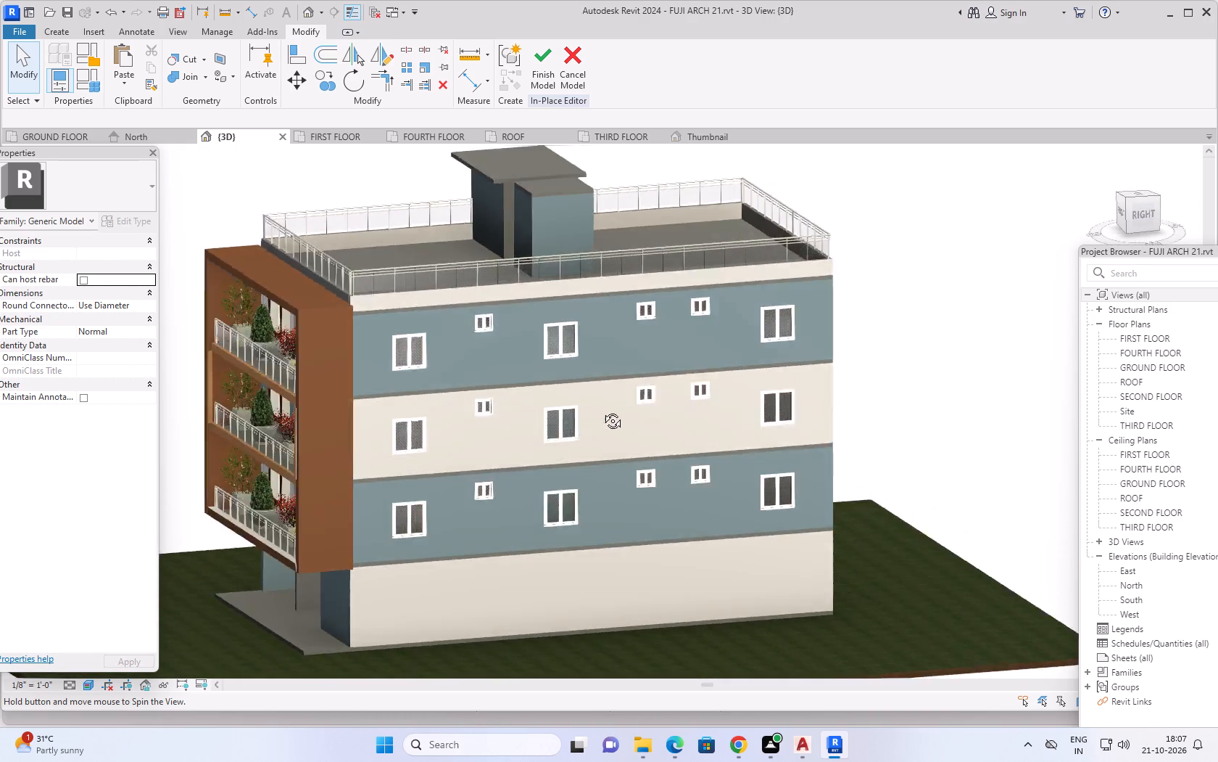
middle_click_drag(602, 410, 430, 530)
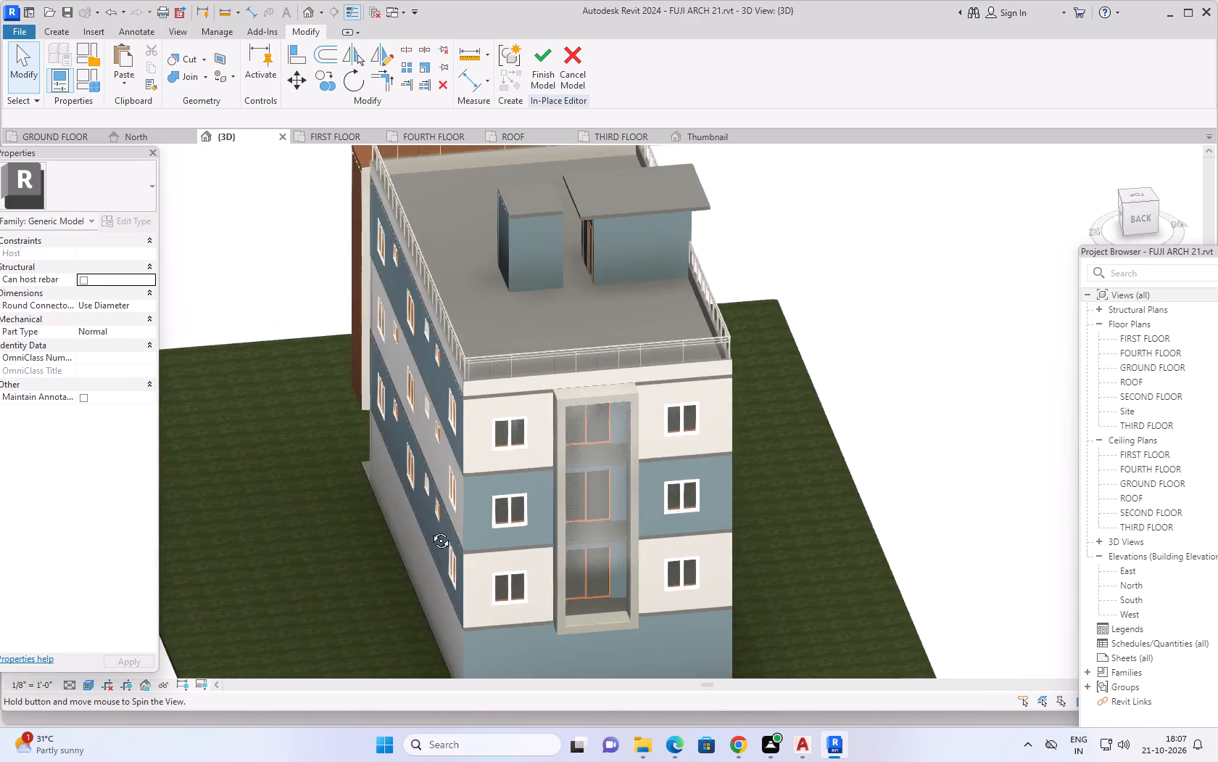
middle_click_drag(430, 530, 979, 415)
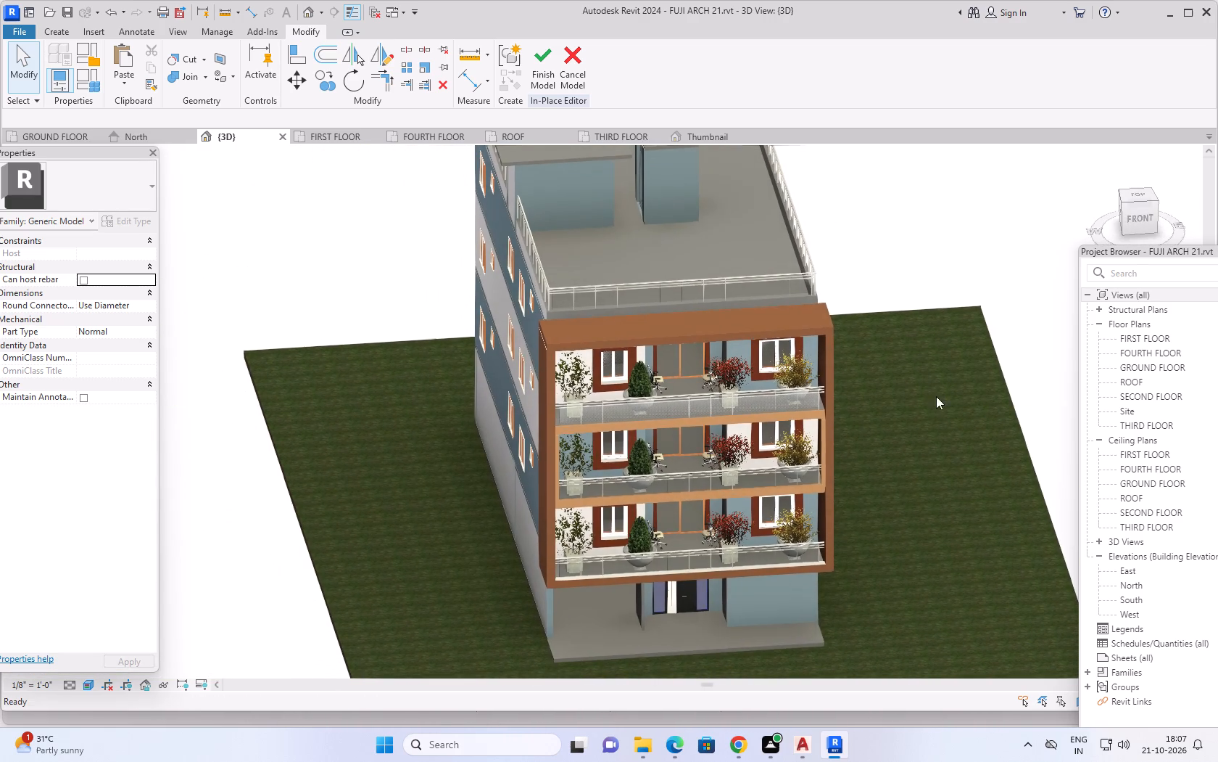
middle_click_drag(919, 388, 712, 438)
middle_click_drag(763, 452, 900, 375)
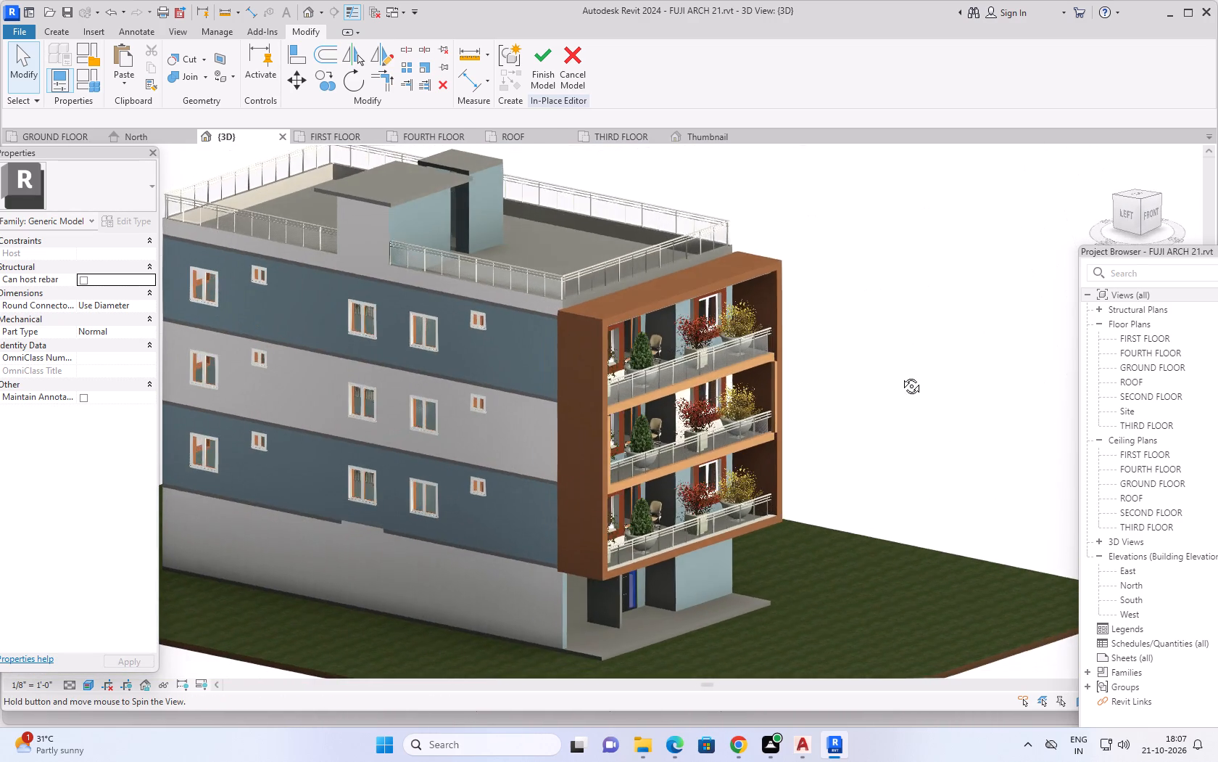
middle_click_drag(900, 375, 907, 332)
middle_click_drag(906, 341, 969, 363)
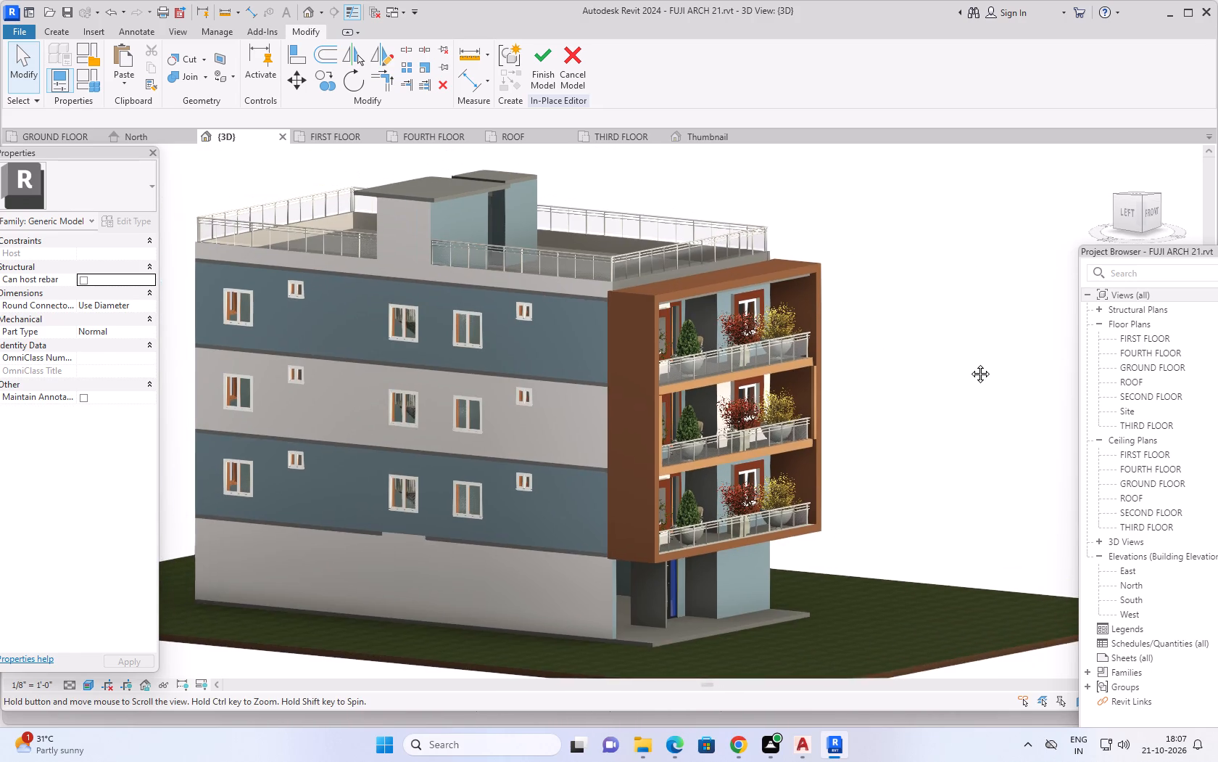
middle_click_drag(969, 363, 991, 364)
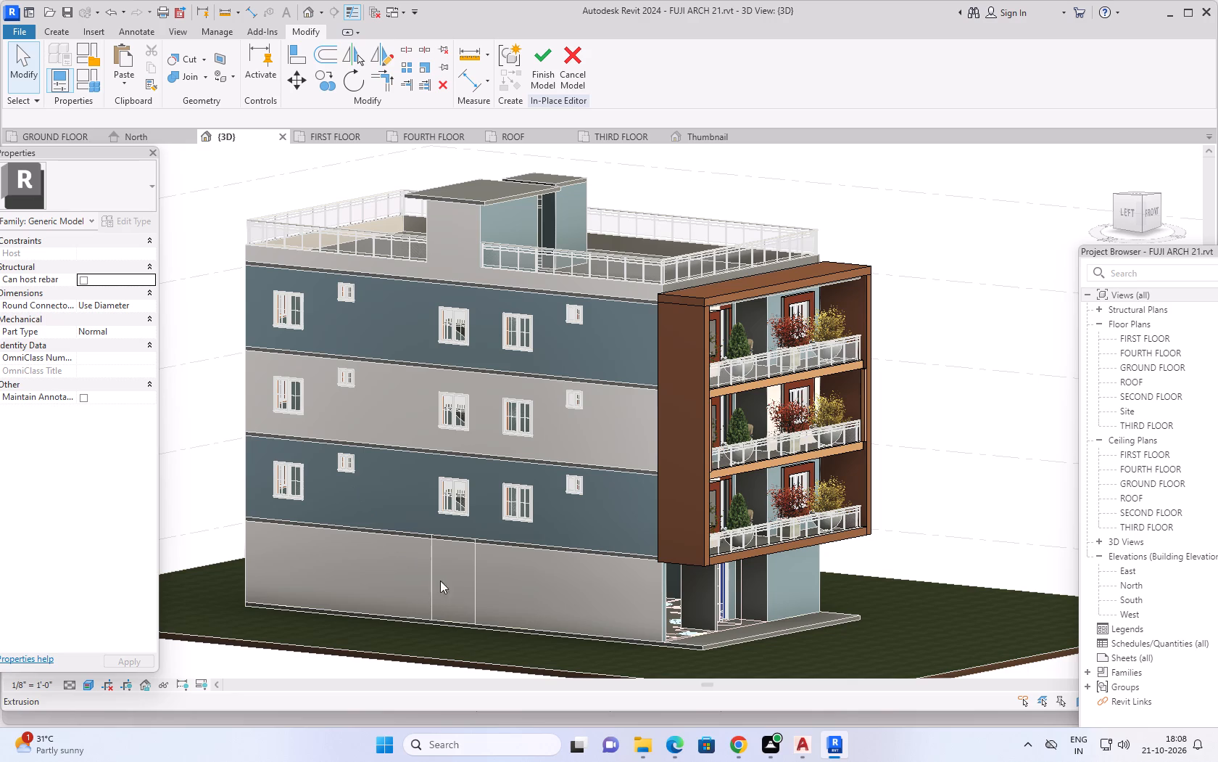
Examine the left side wall and the front balconies up close, checking the wood frame, bands and copper surrounds.
scroll(526, 430, "up", 1)
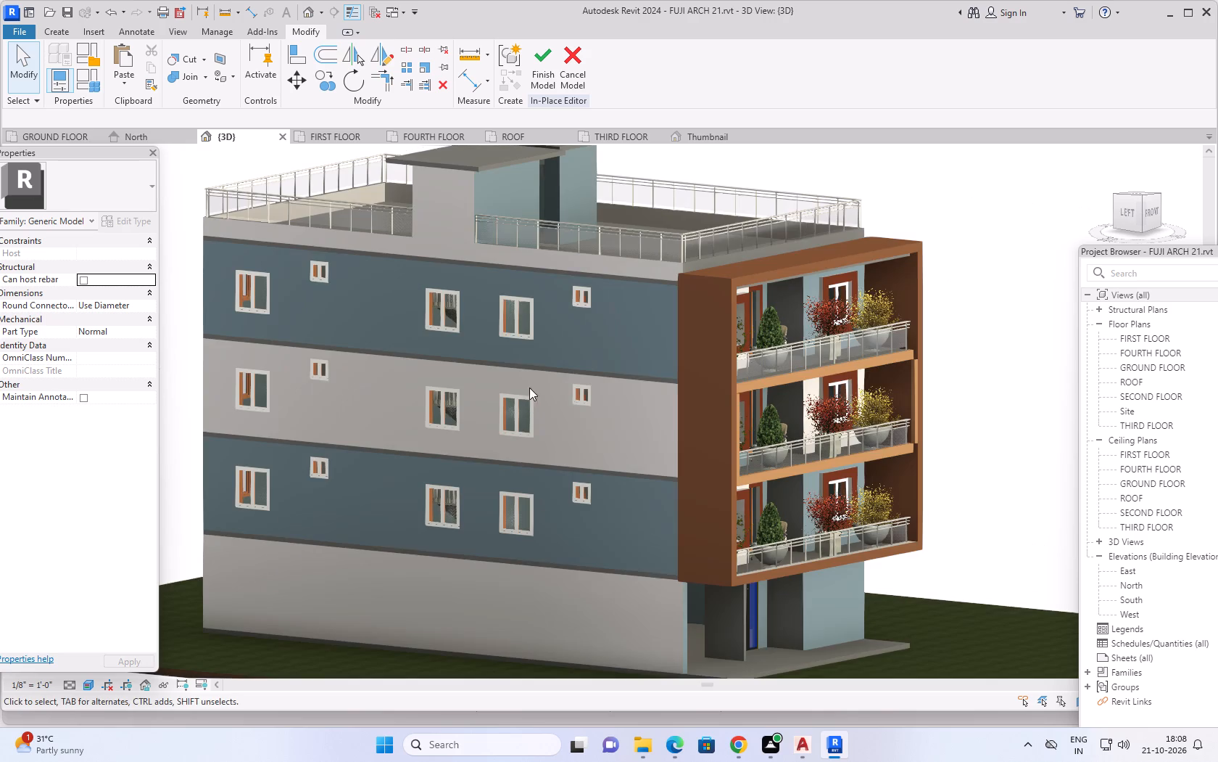
scroll(969, 430, "down", 1)
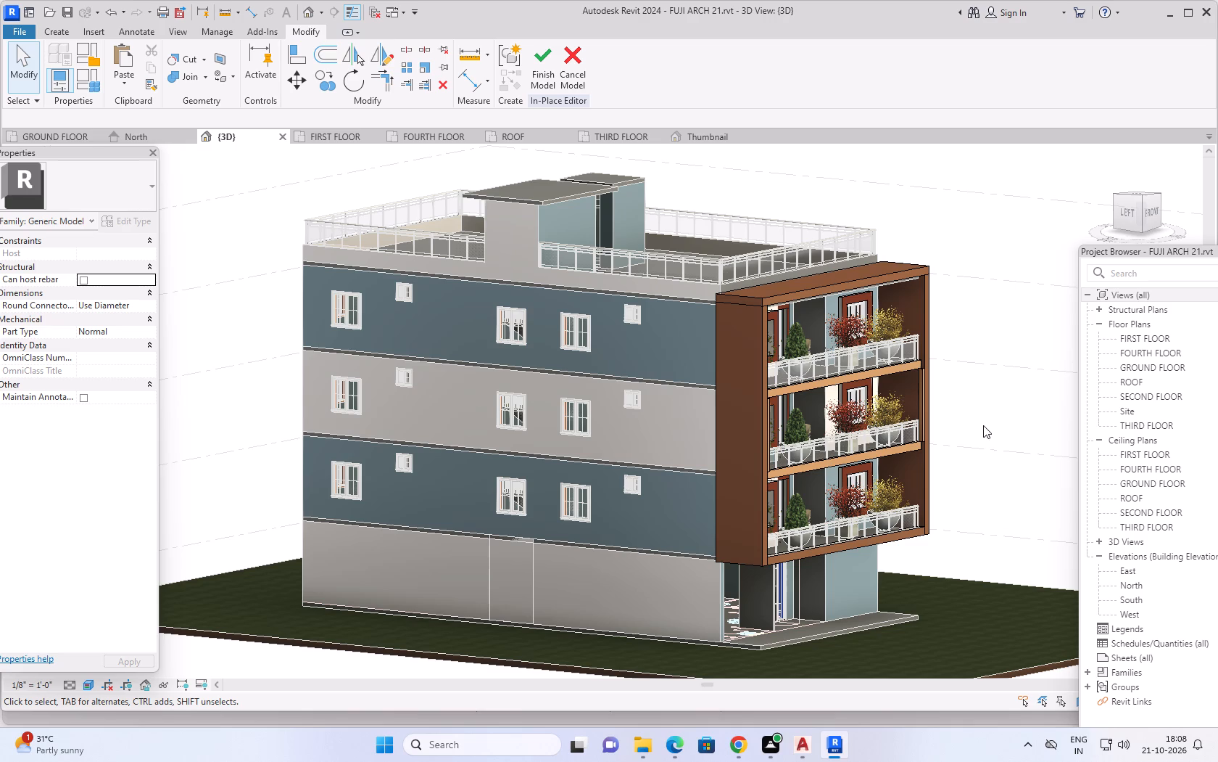
middle_click_drag(984, 419, 919, 389)
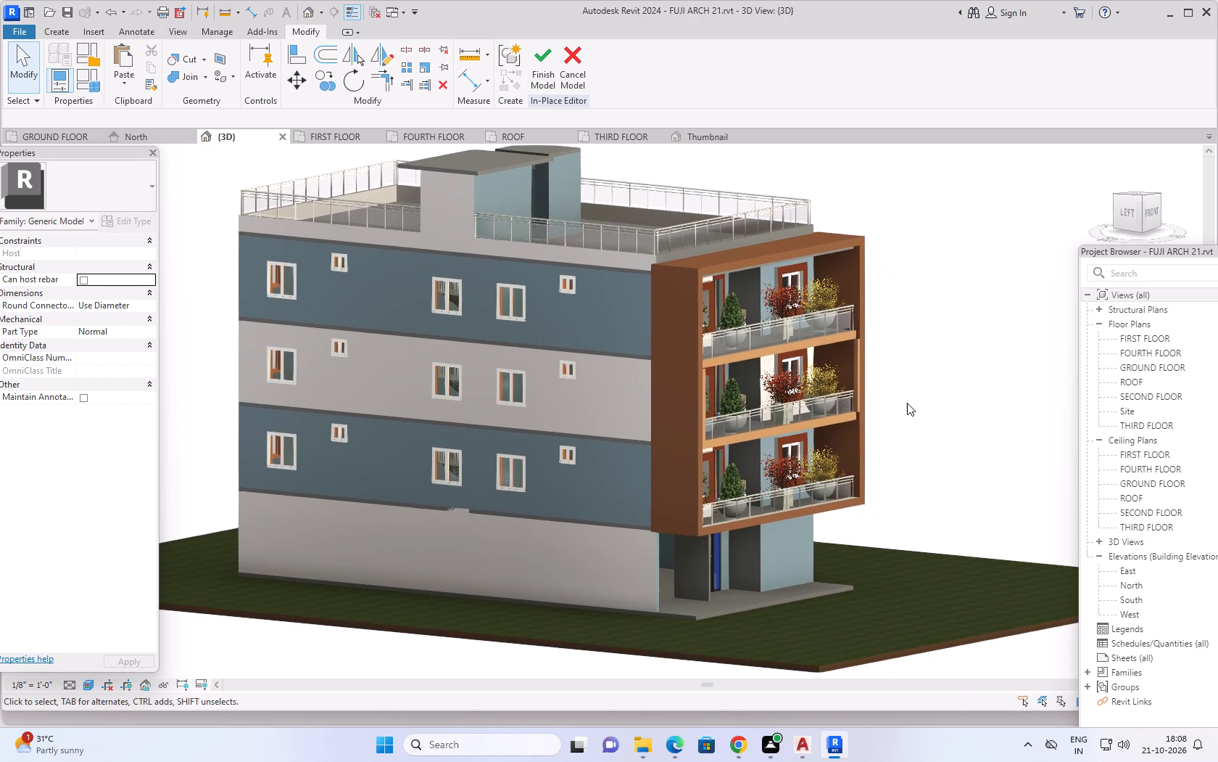
scroll(916, 398, "up", 1)
middle_click_drag(920, 396, 972, 397)
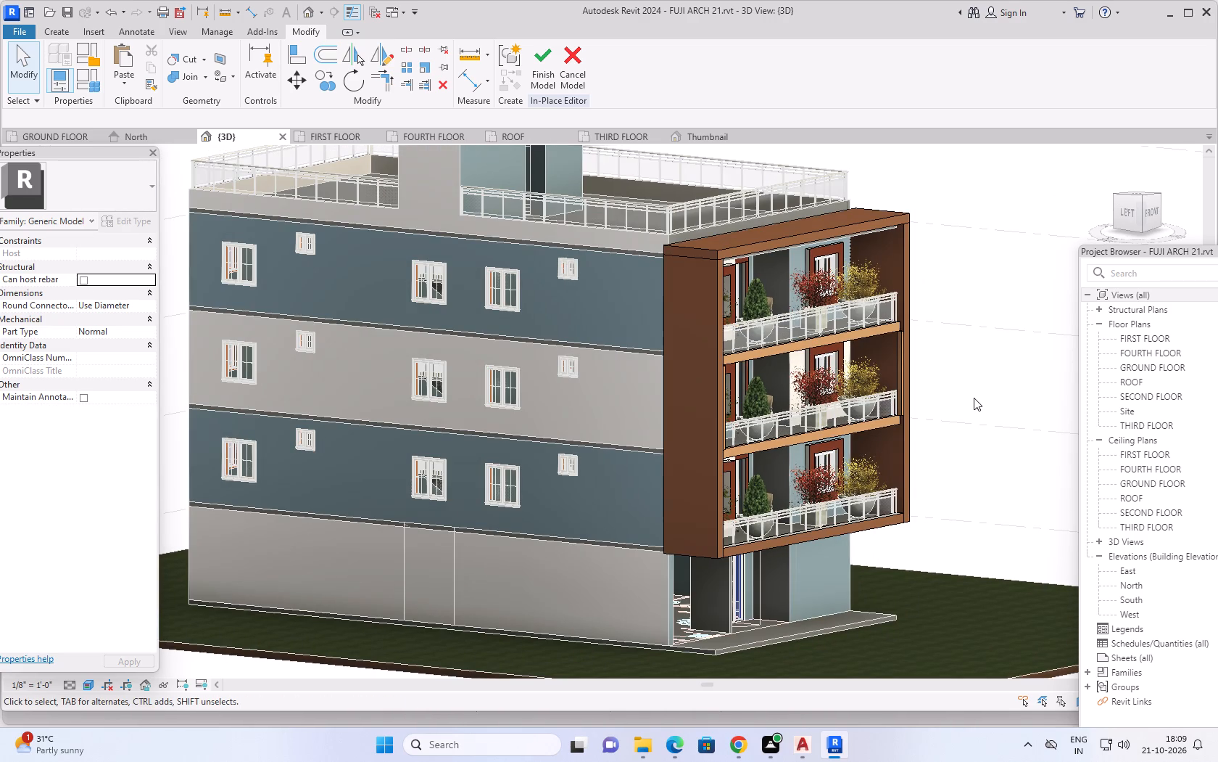
scroll(967, 393, "up", 4)
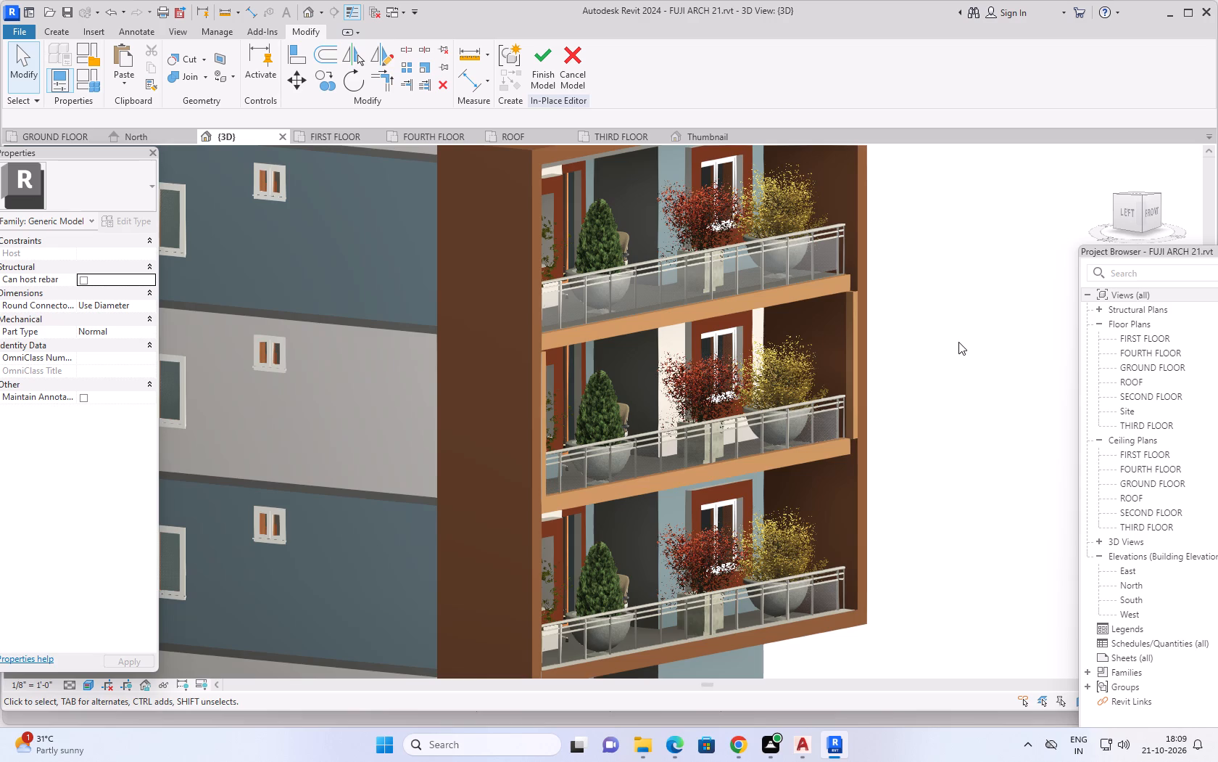
middle_click_drag(958, 327, 980, 369)
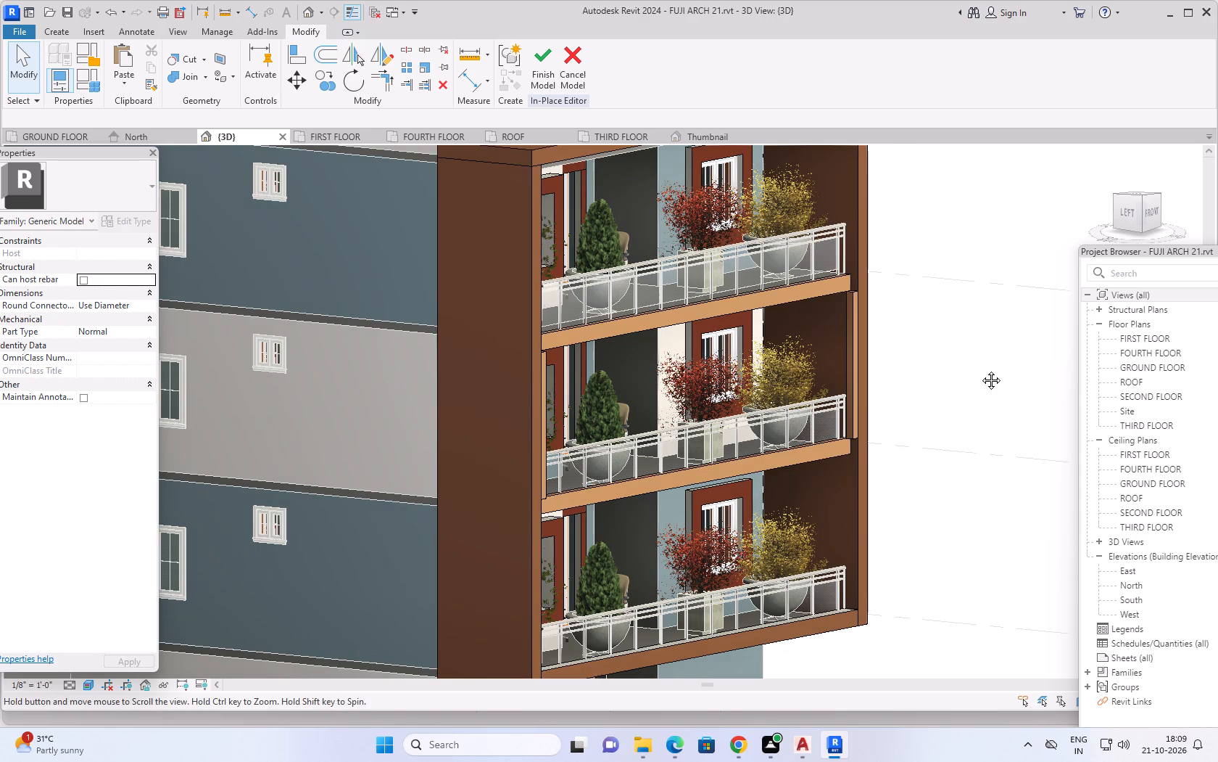
middle_click_drag(980, 369, 998, 392)
scroll(995, 388, "up", 1)
scroll(993, 381, "down", 3)
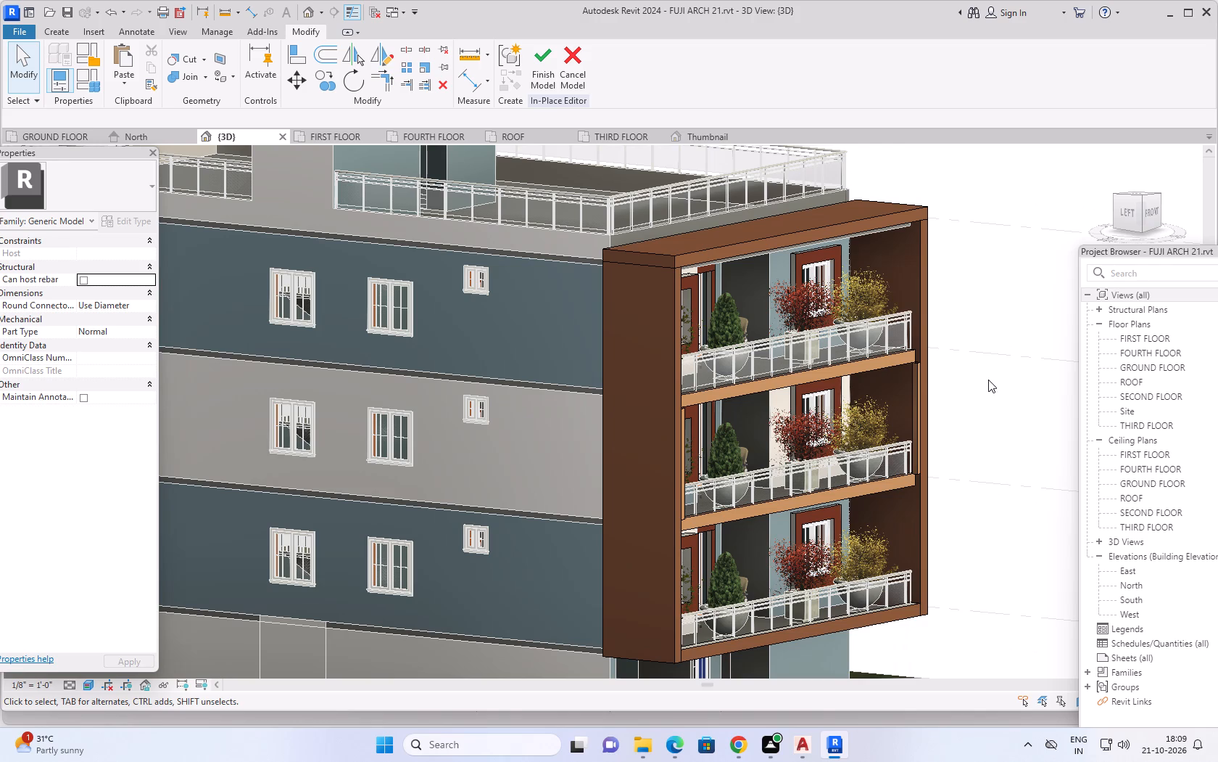
scroll(990, 409, "down", 2)
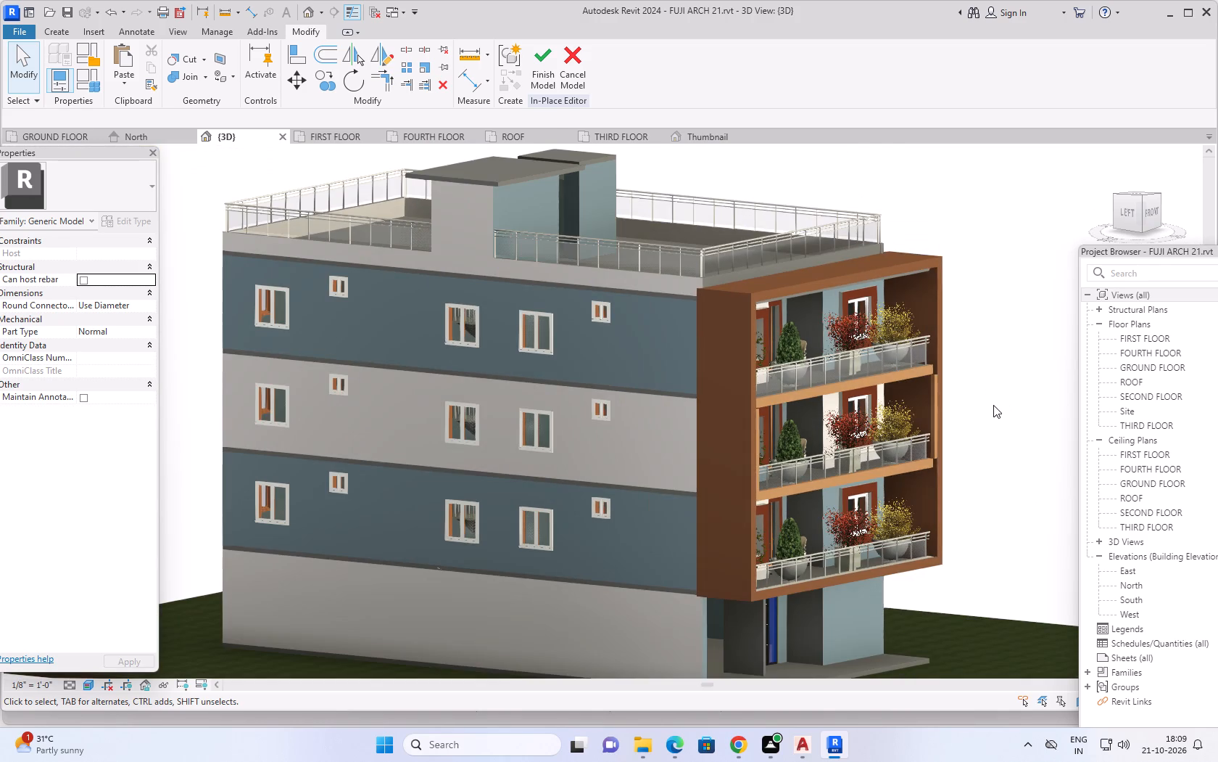
middle_click_drag(992, 405, 920, 402)
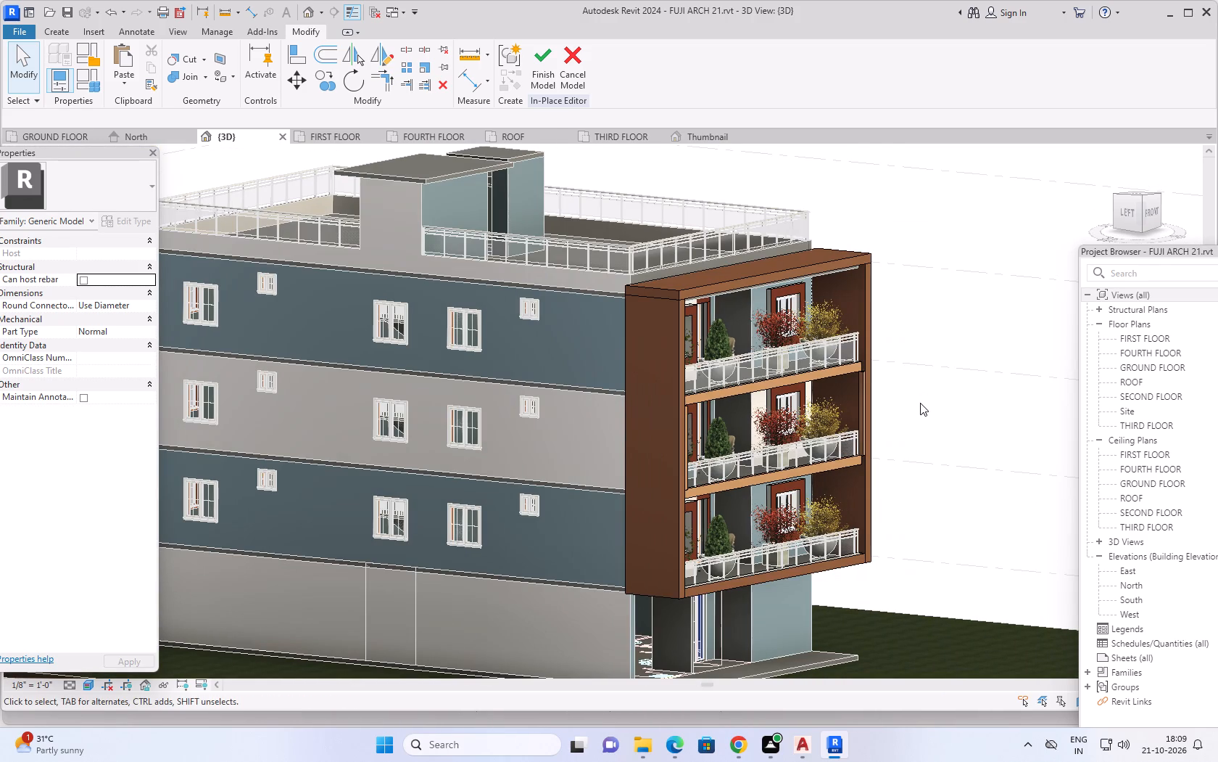
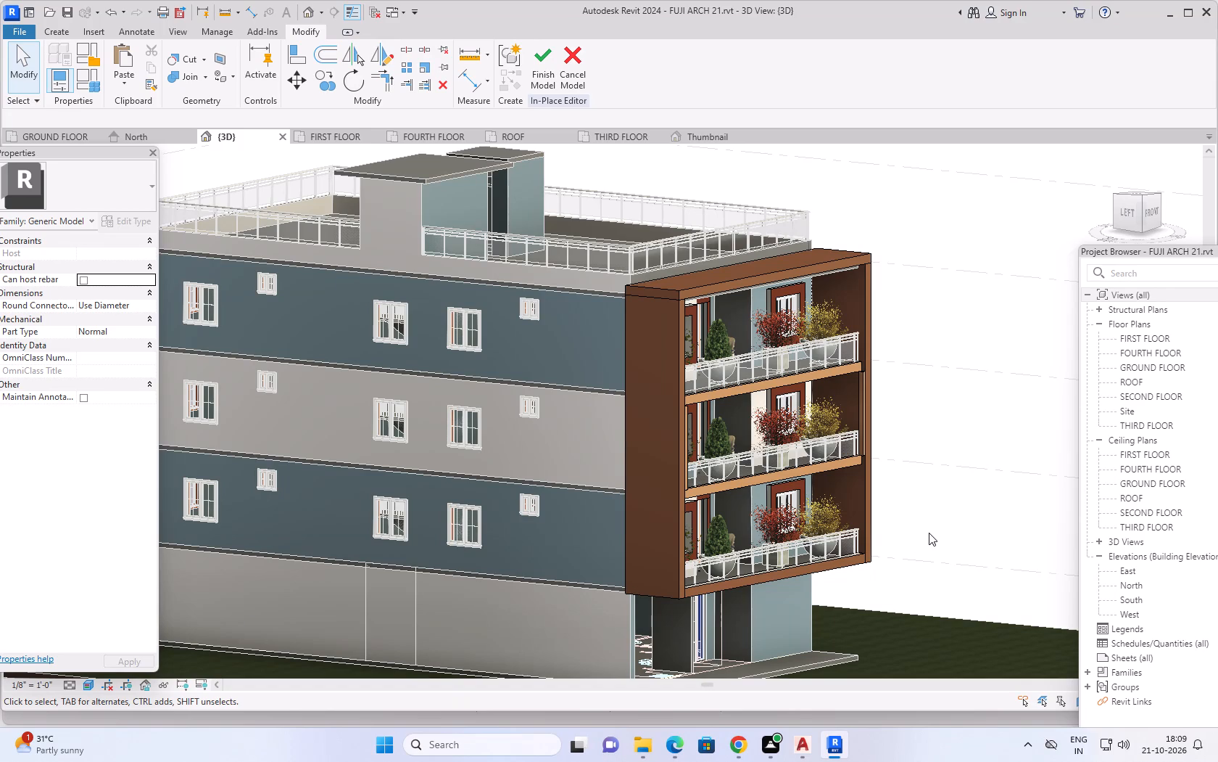
Examine the front balconies and their wood frame from the left side, from above and from the front.
middle_click_drag(953, 414, 886, 400)
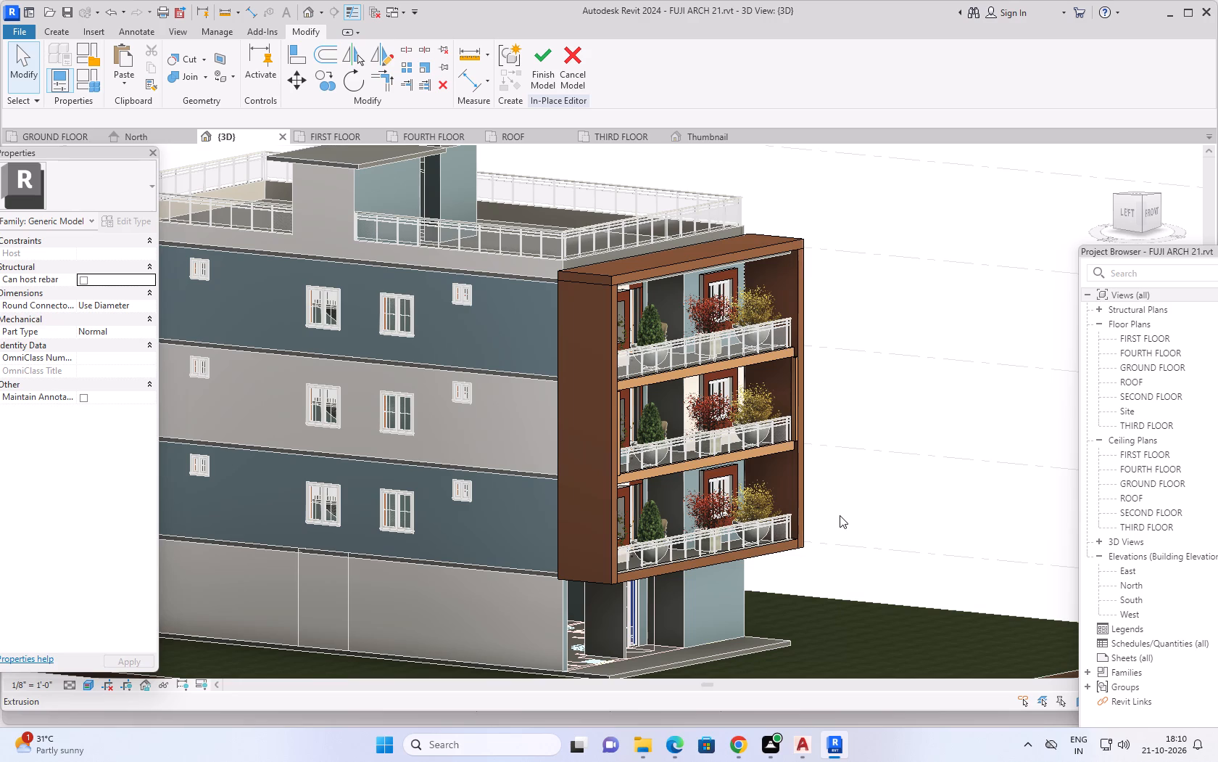
middle_click_drag(898, 489, 862, 484)
middle_click_drag(866, 476, 853, 484)
middle_click_drag(858, 481, 779, 520)
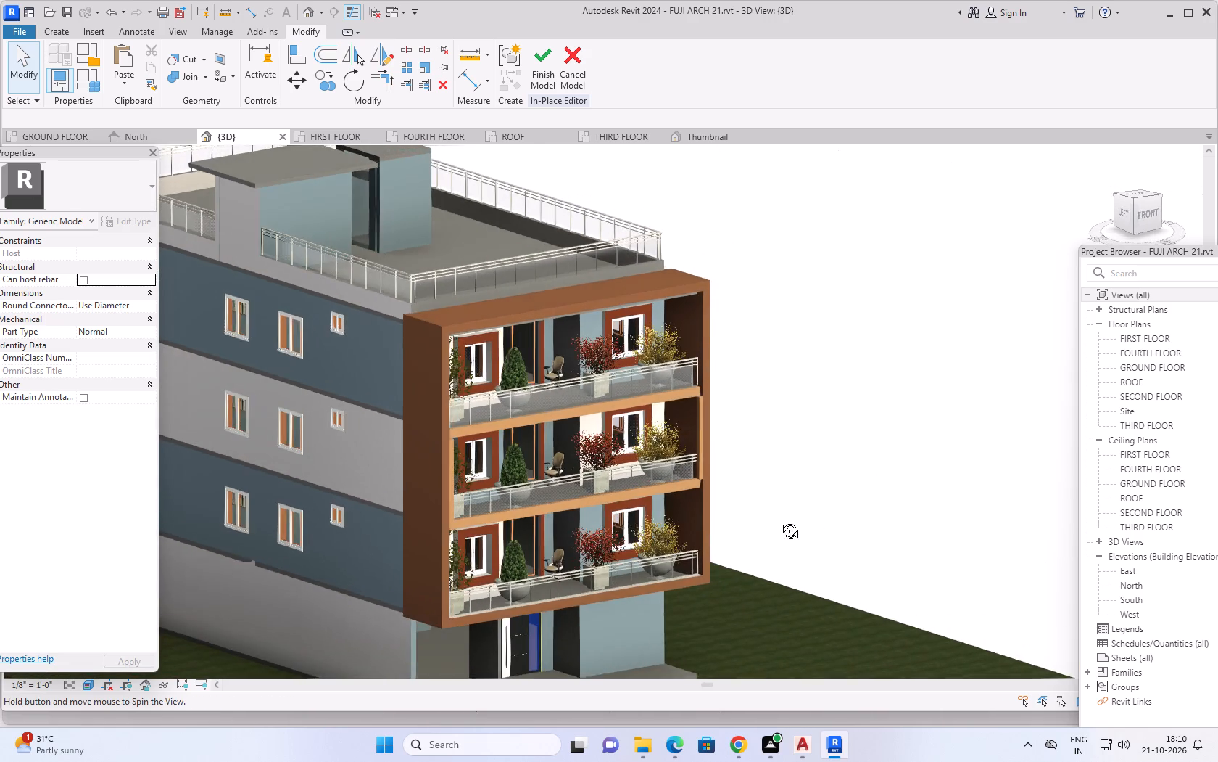
middle_click_drag(779, 520, 800, 475)
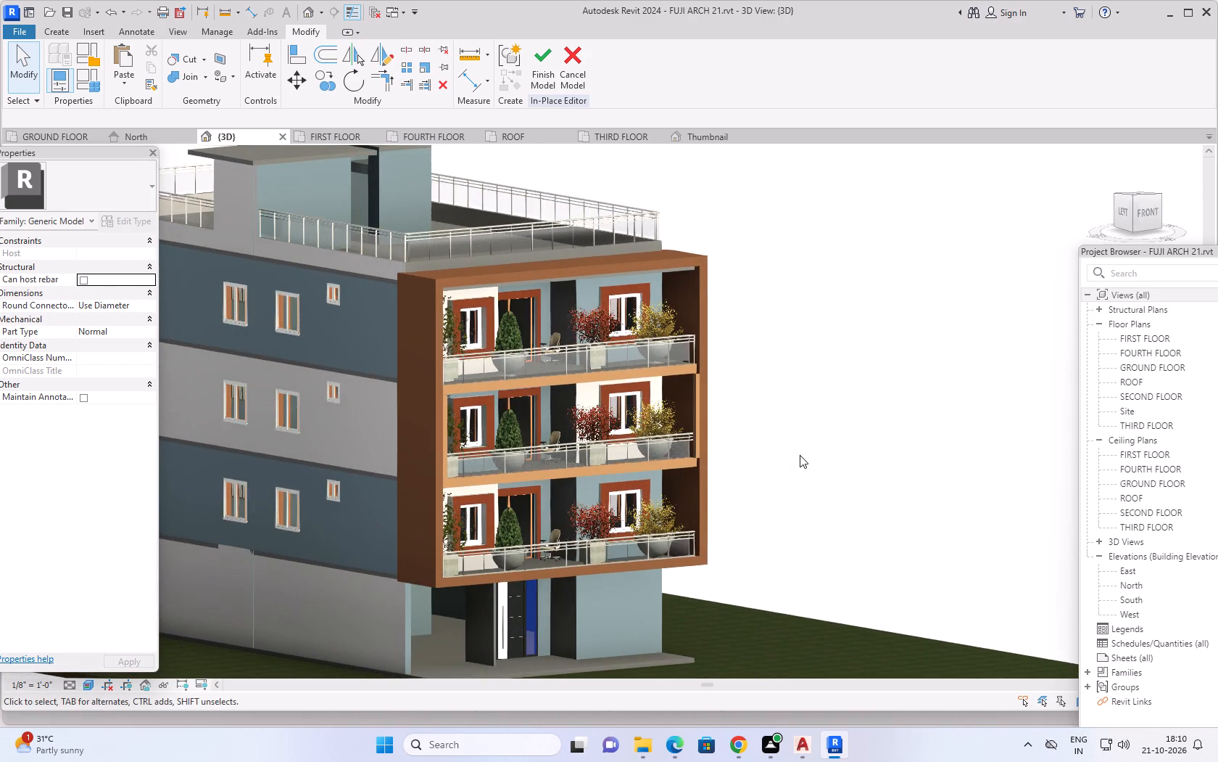
scroll(800, 455, "up", 2)
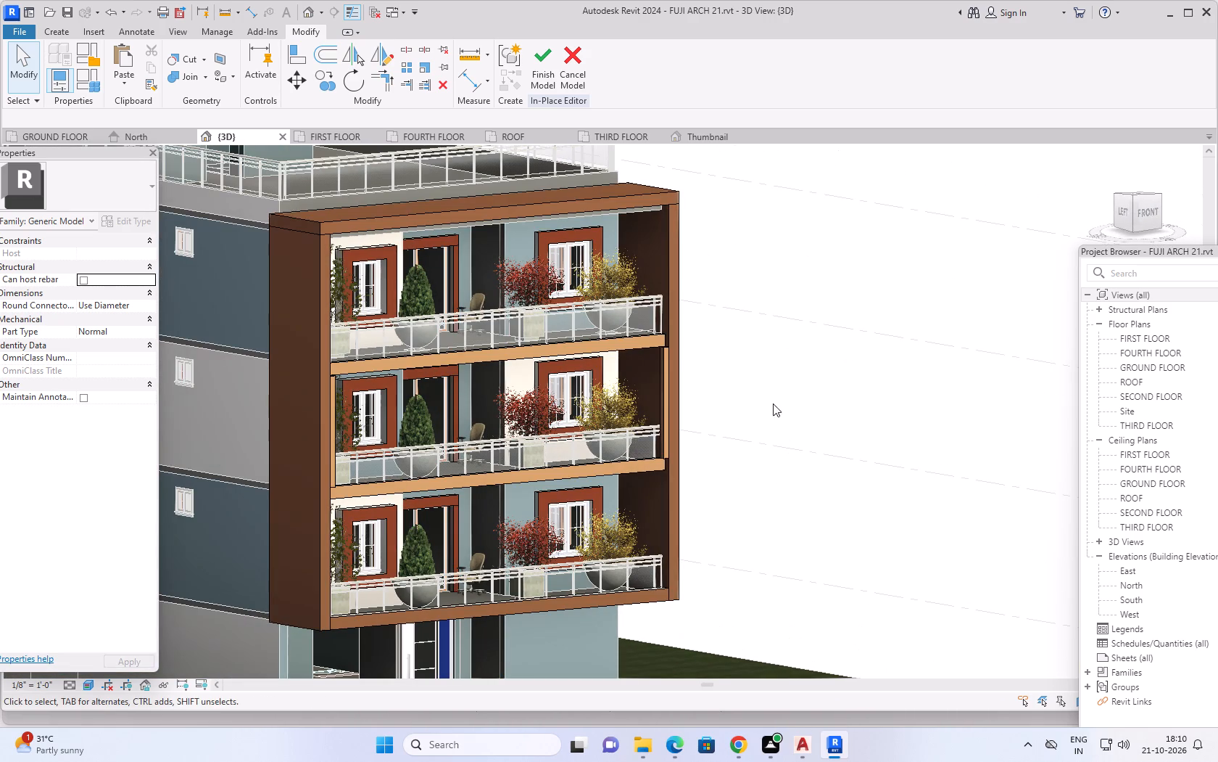
middle_click_drag(773, 403, 839, 478)
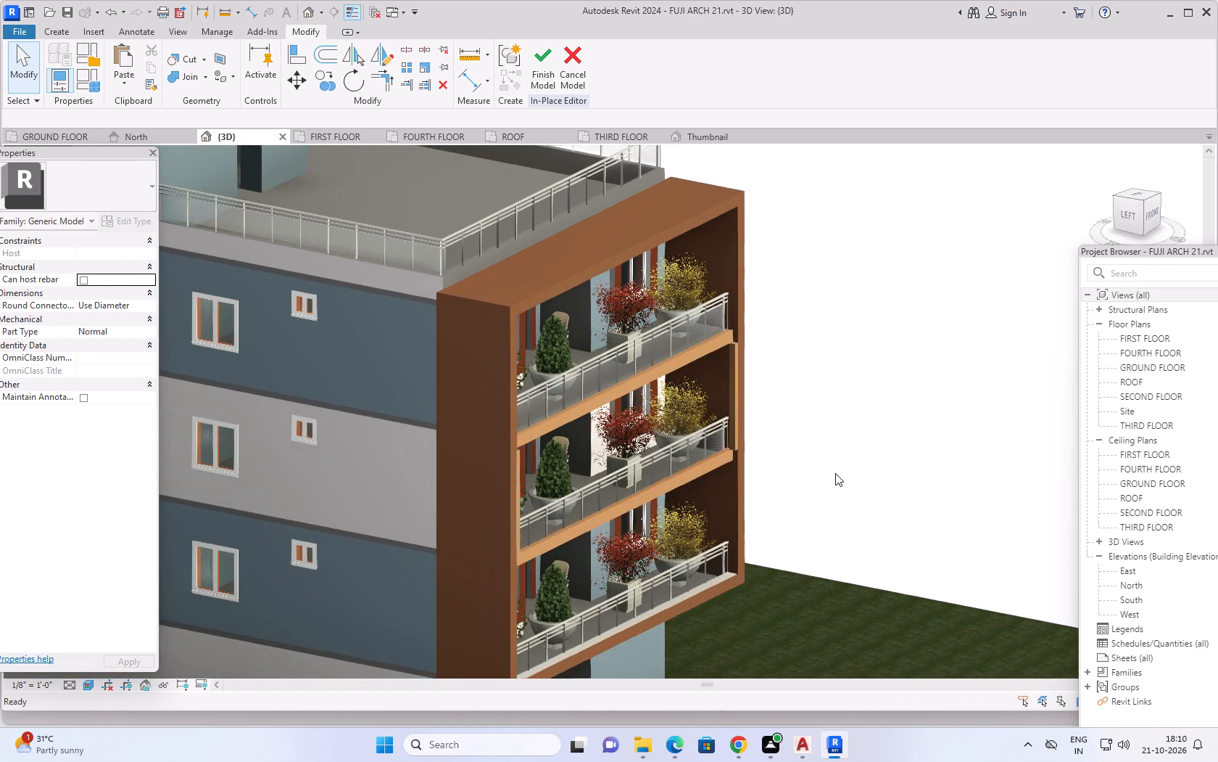
scroll(822, 448, "up", 1)
middle_click_drag(808, 372, 884, 396)
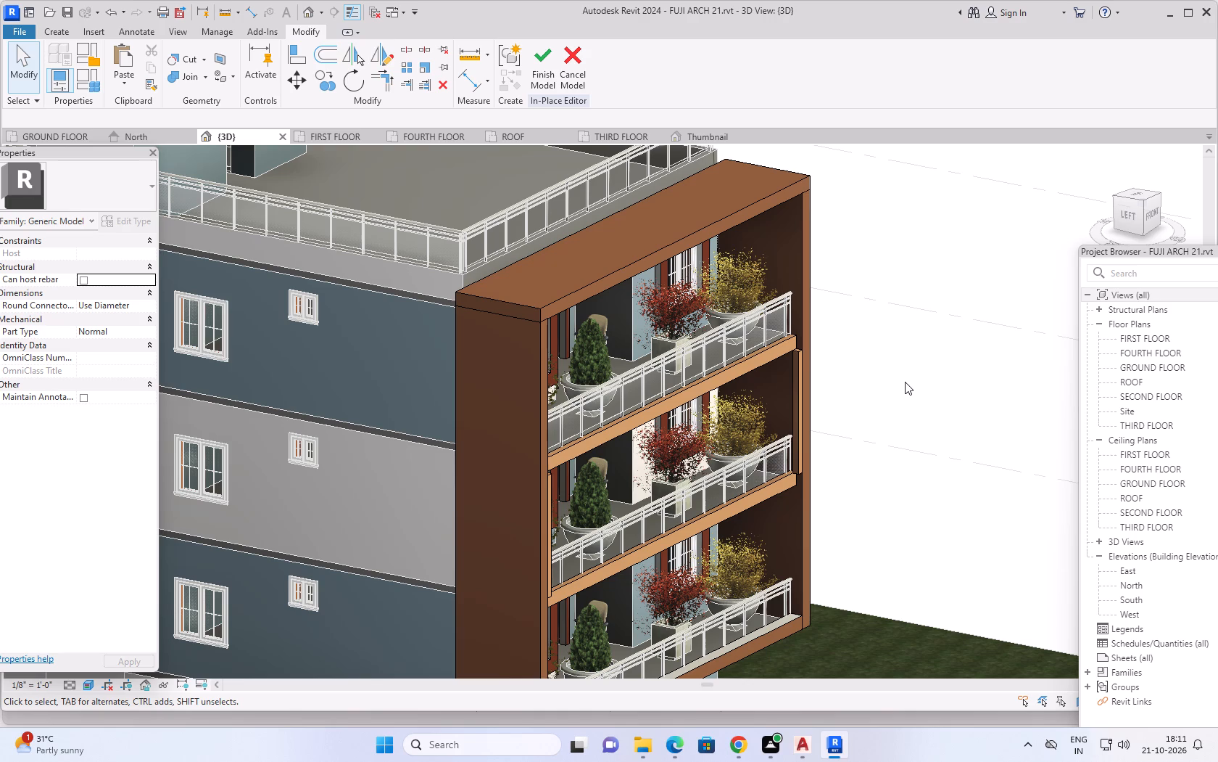
middle_click_drag(903, 442, 900, 440)
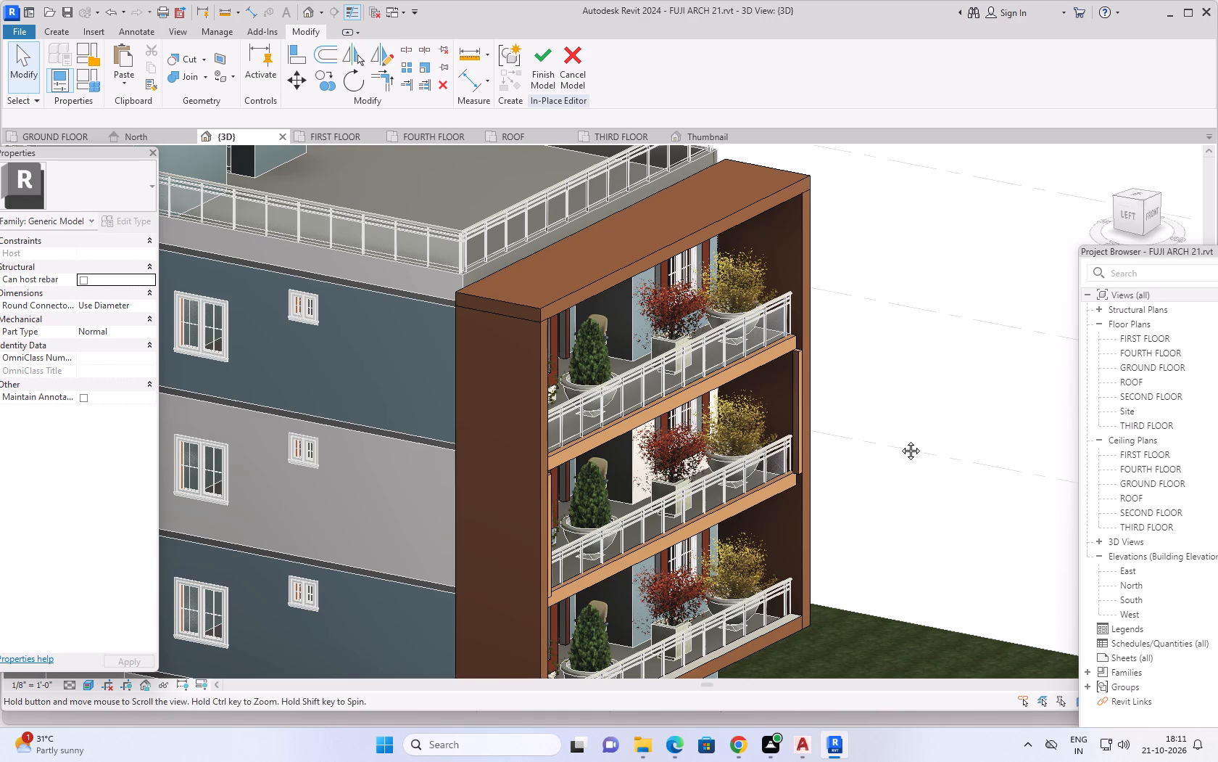
middle_click_drag(900, 440, 866, 409)
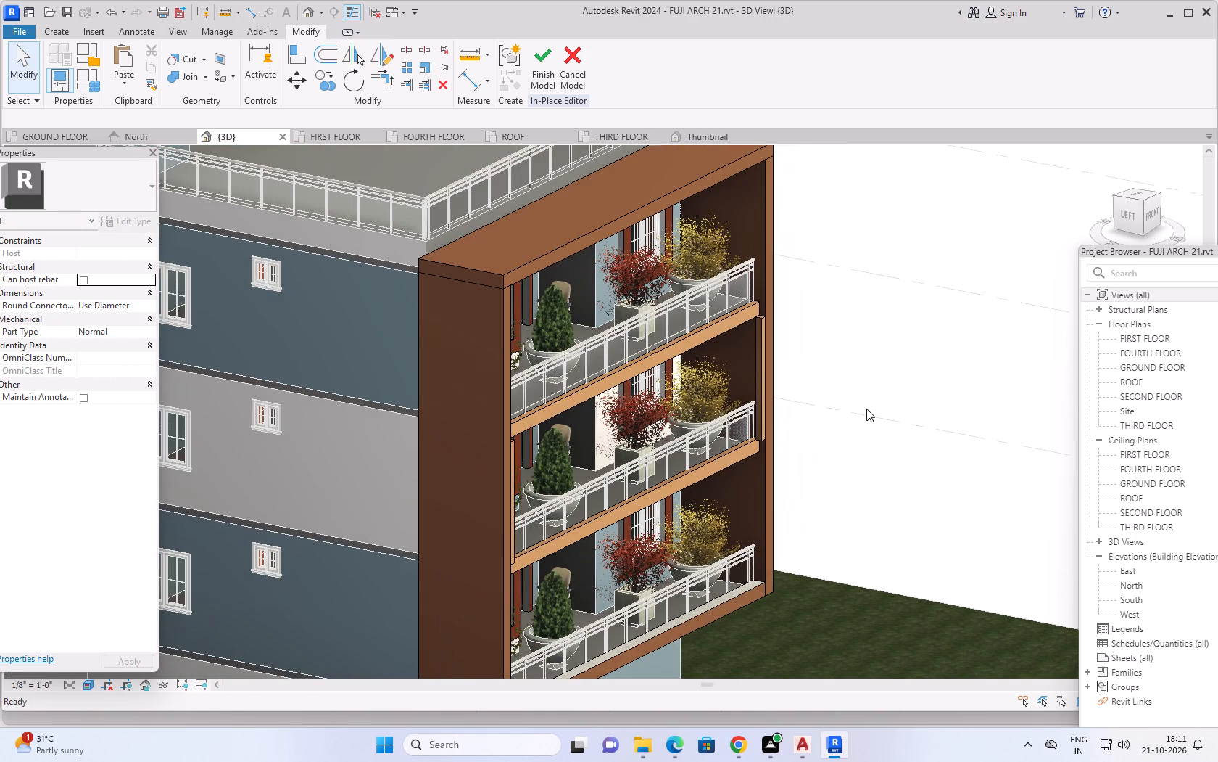
middle_click_drag(866, 409, 763, 420)
middle_click_drag(726, 434, 968, 373)
middle_click_drag(893, 400, 961, 298, "shift")
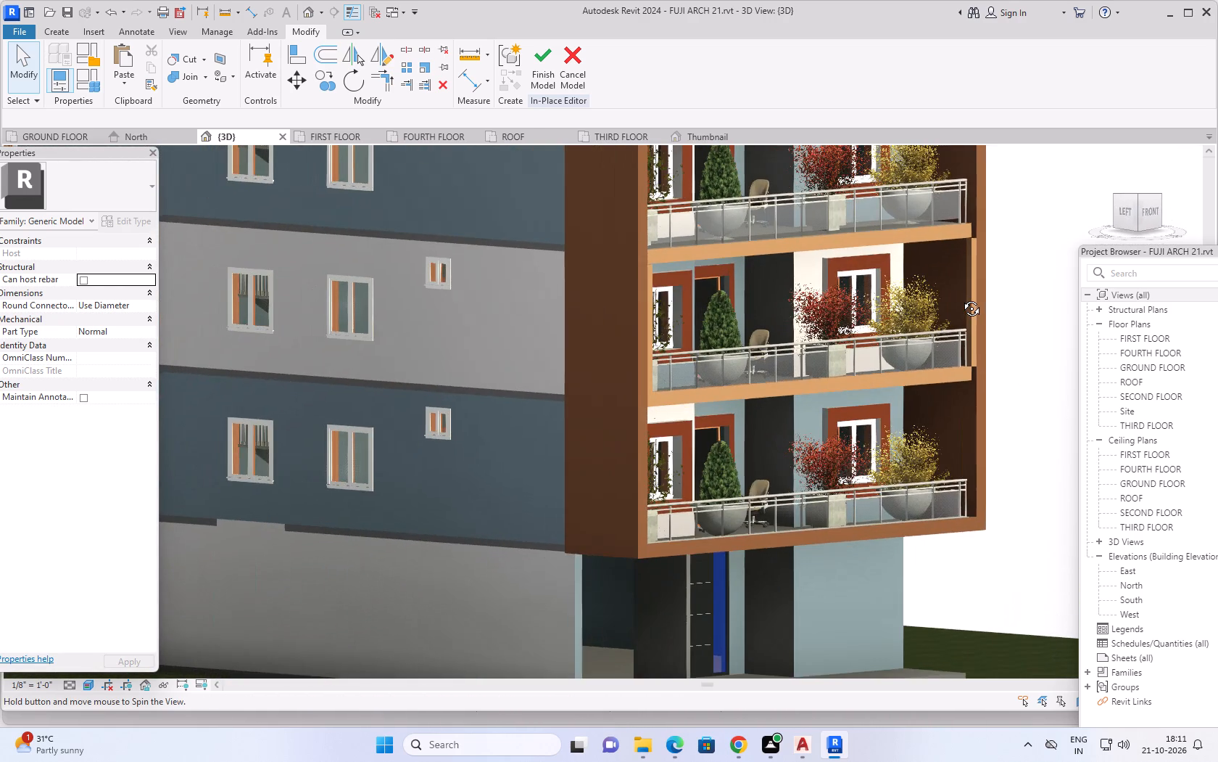
middle_click_drag(961, 298, 886, 399, "shift")
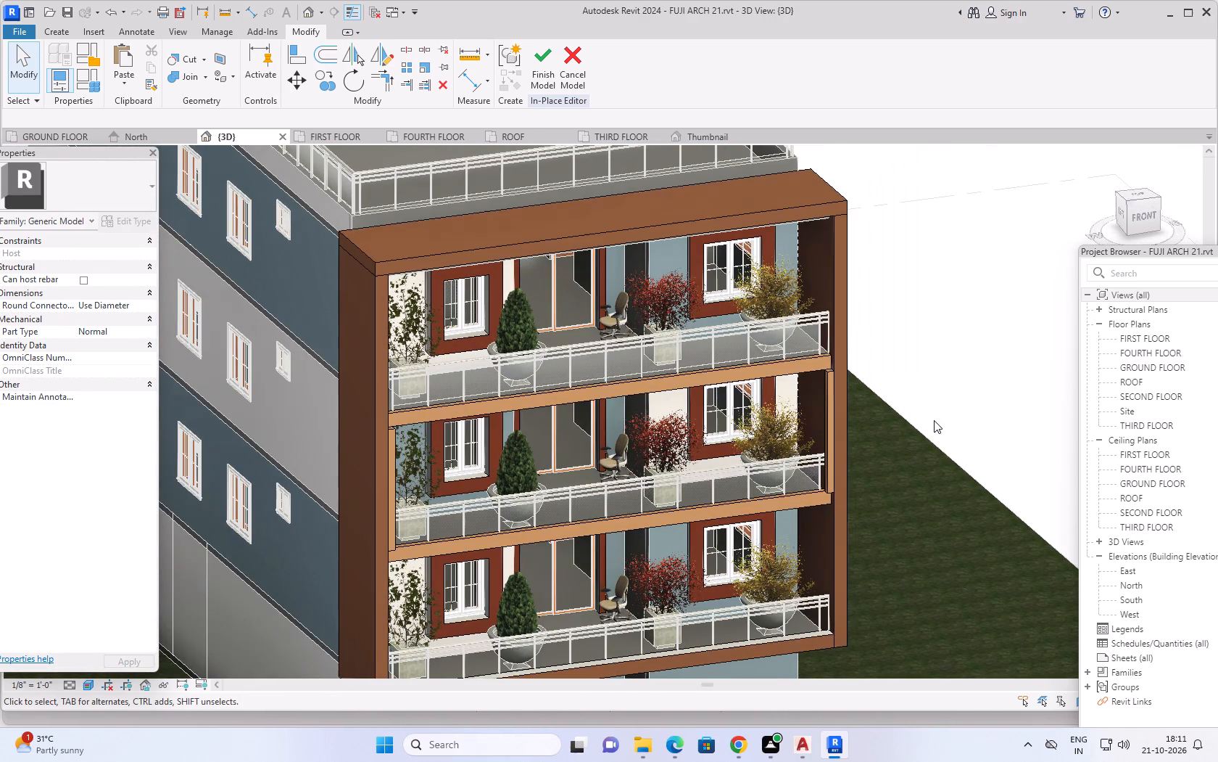
middle_click_drag(930, 411, 878, 314)
scroll(849, 323, "down", 2)
middle_click_drag(852, 335, 903, 385)
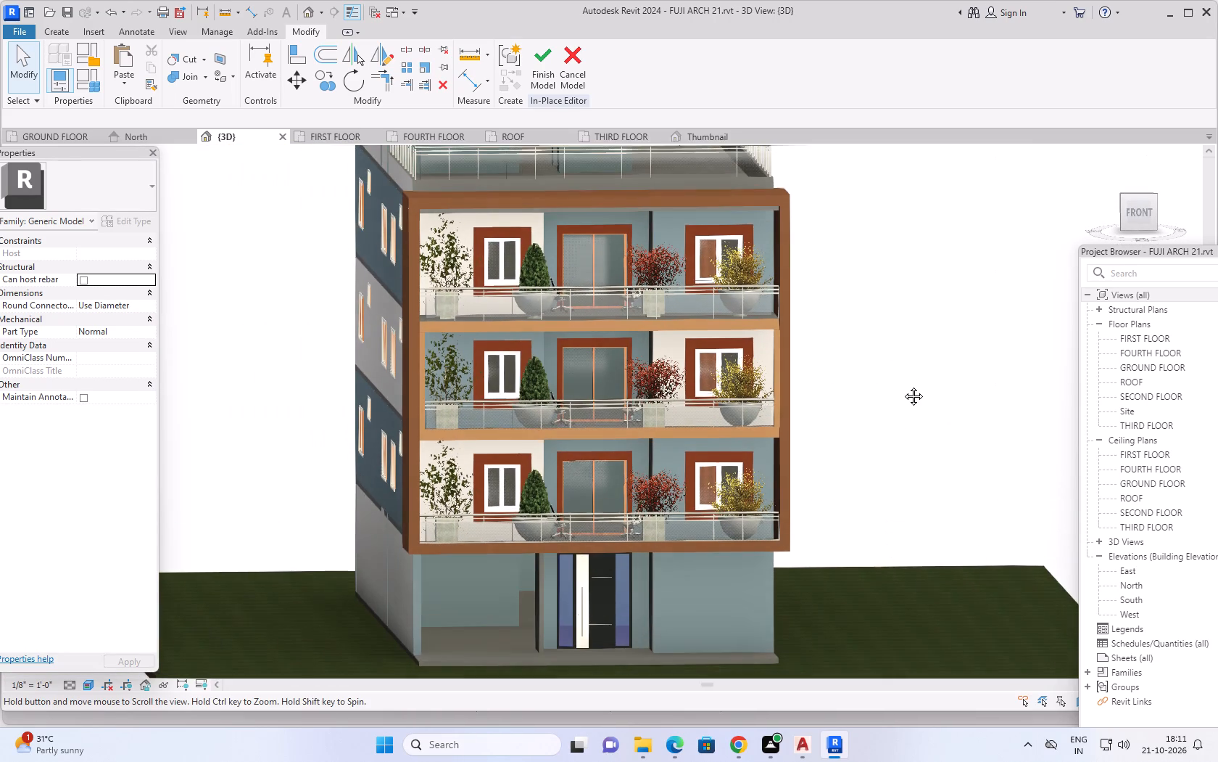
middle_click_drag(903, 385, 903, 392)
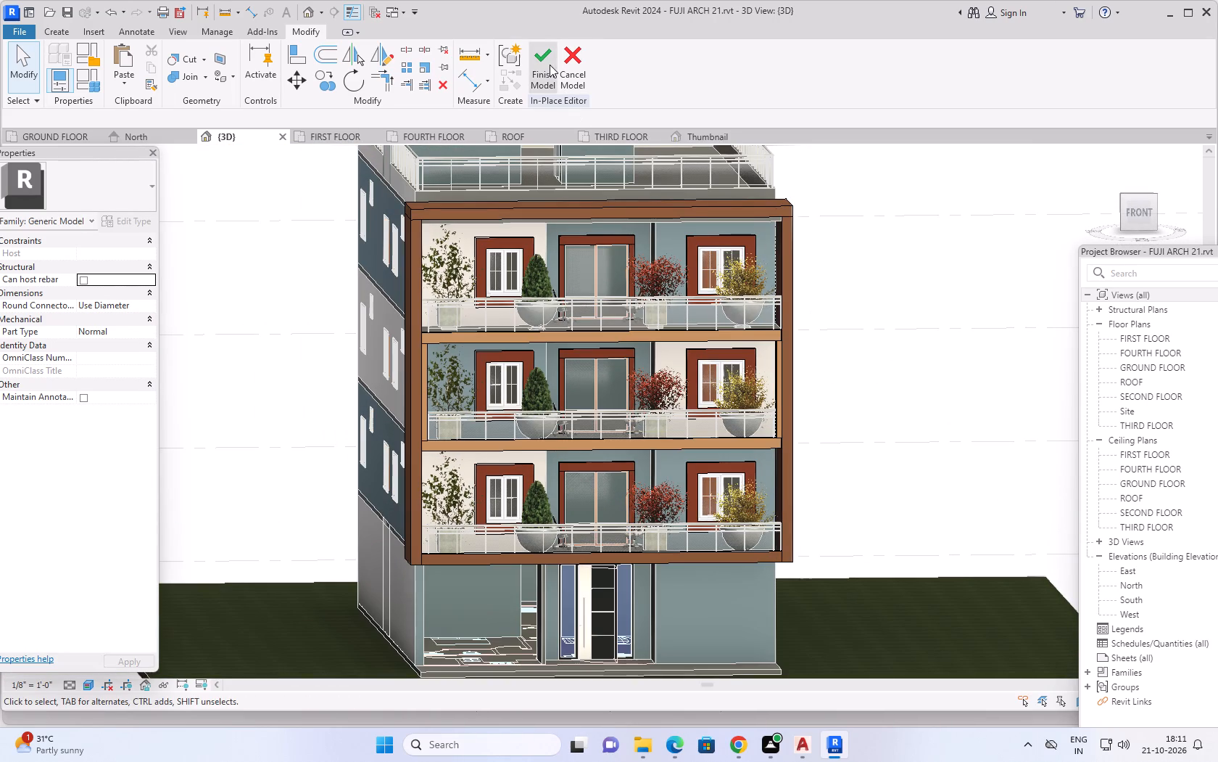
Finish the in-place balcony frame model.
left_click(549, 65)
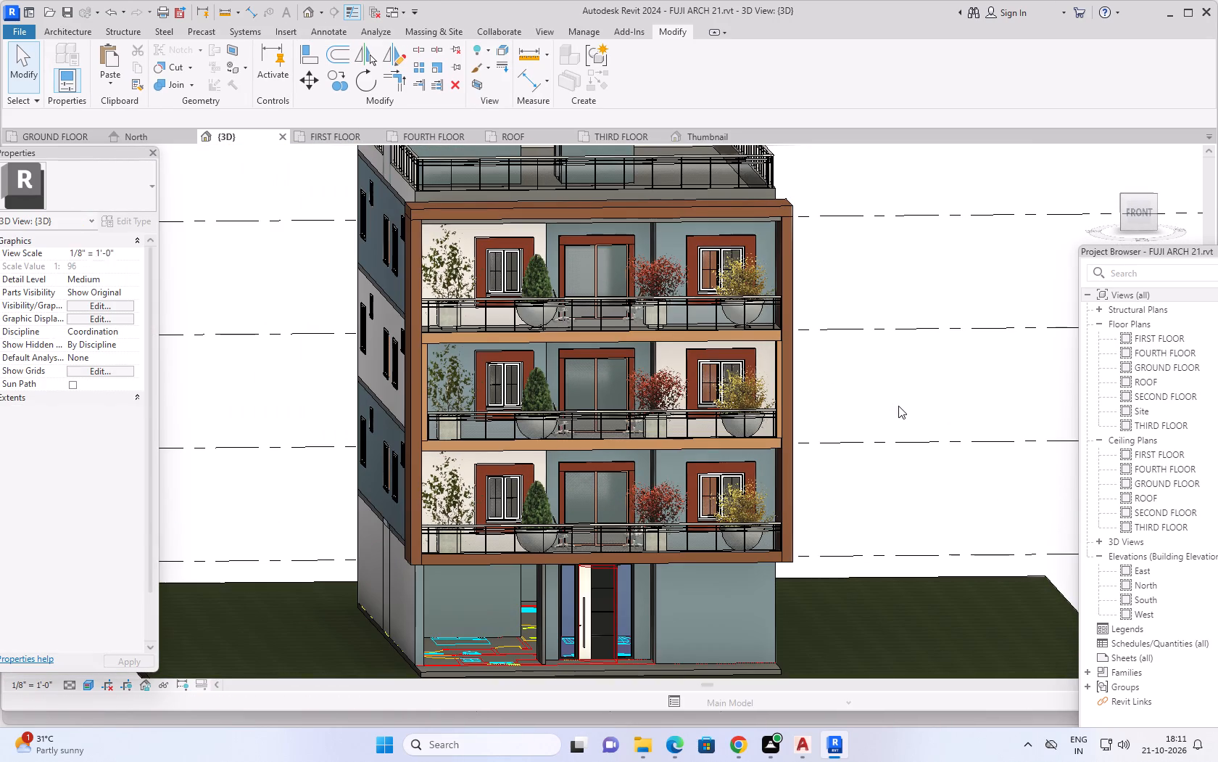
Examine the finished front facade straight on and from the front-left corner.
middle_click_drag(898, 404, 895, 354, "shift")
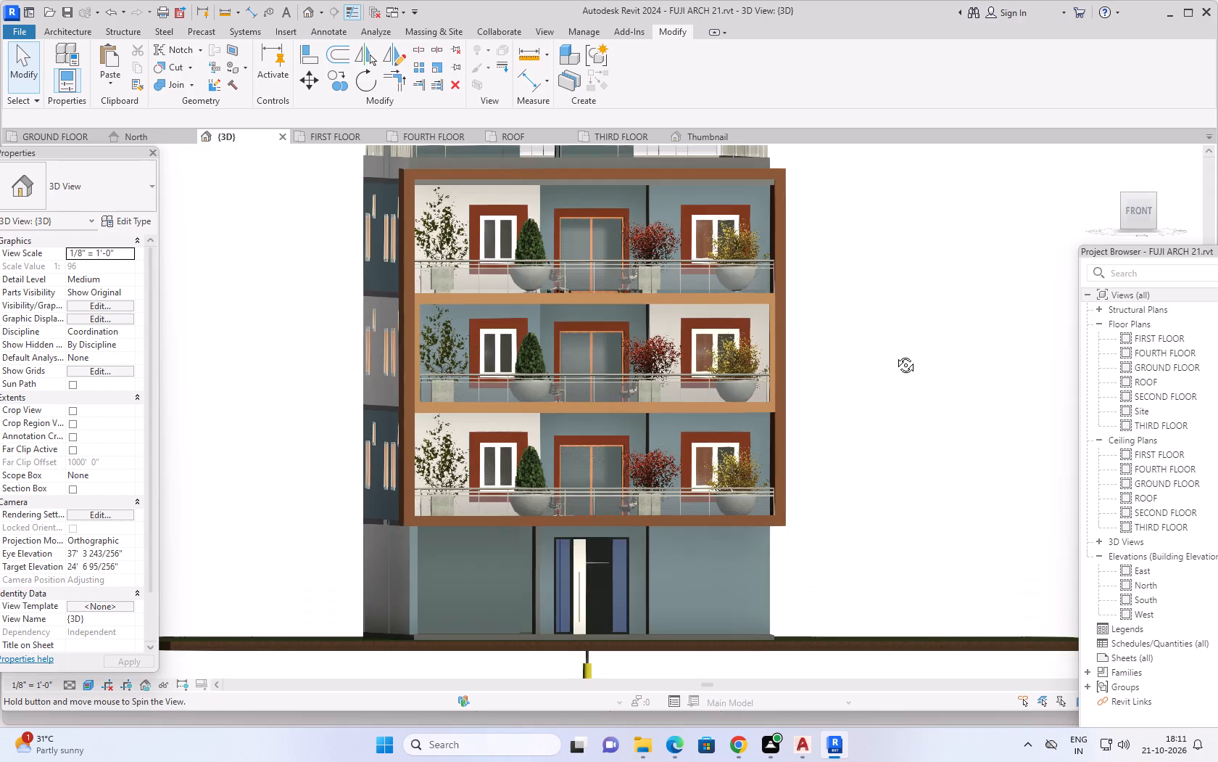
middle_click_drag(895, 354, 904, 389, "shift")
middle_click_drag(908, 337, 900, 397)
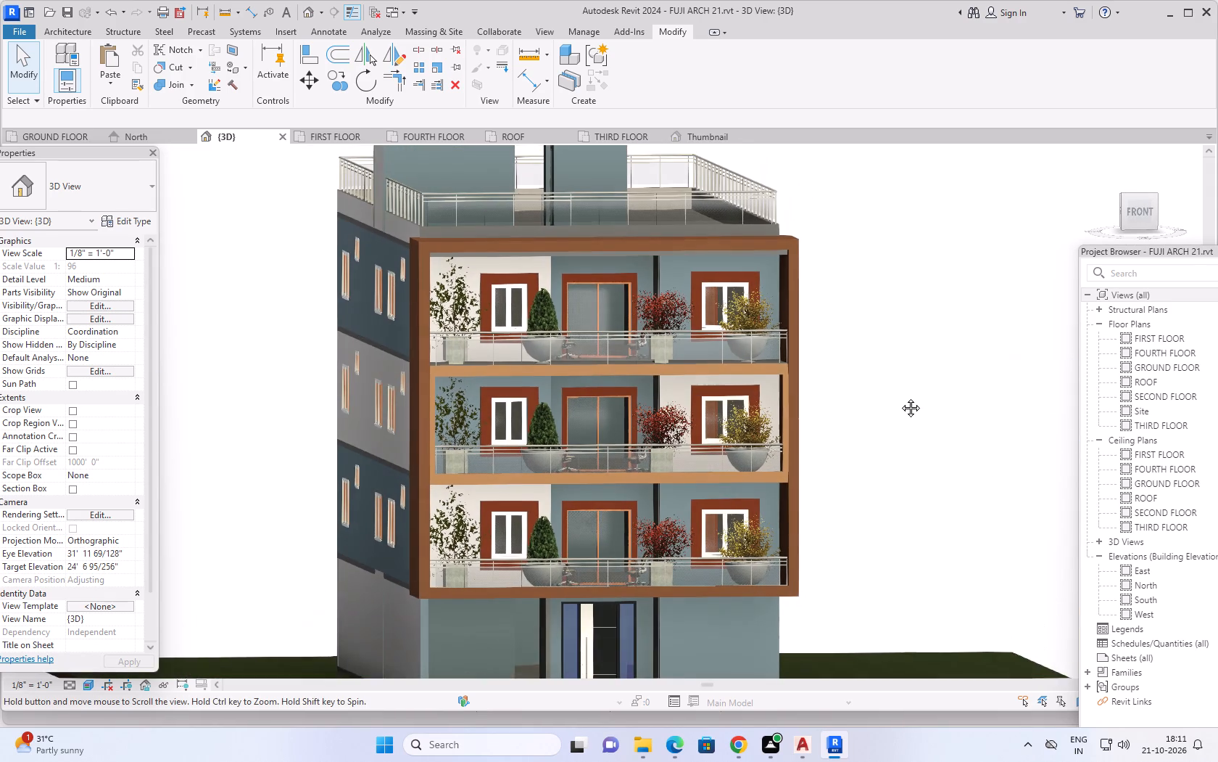
middle_click_drag(900, 397, 898, 403)
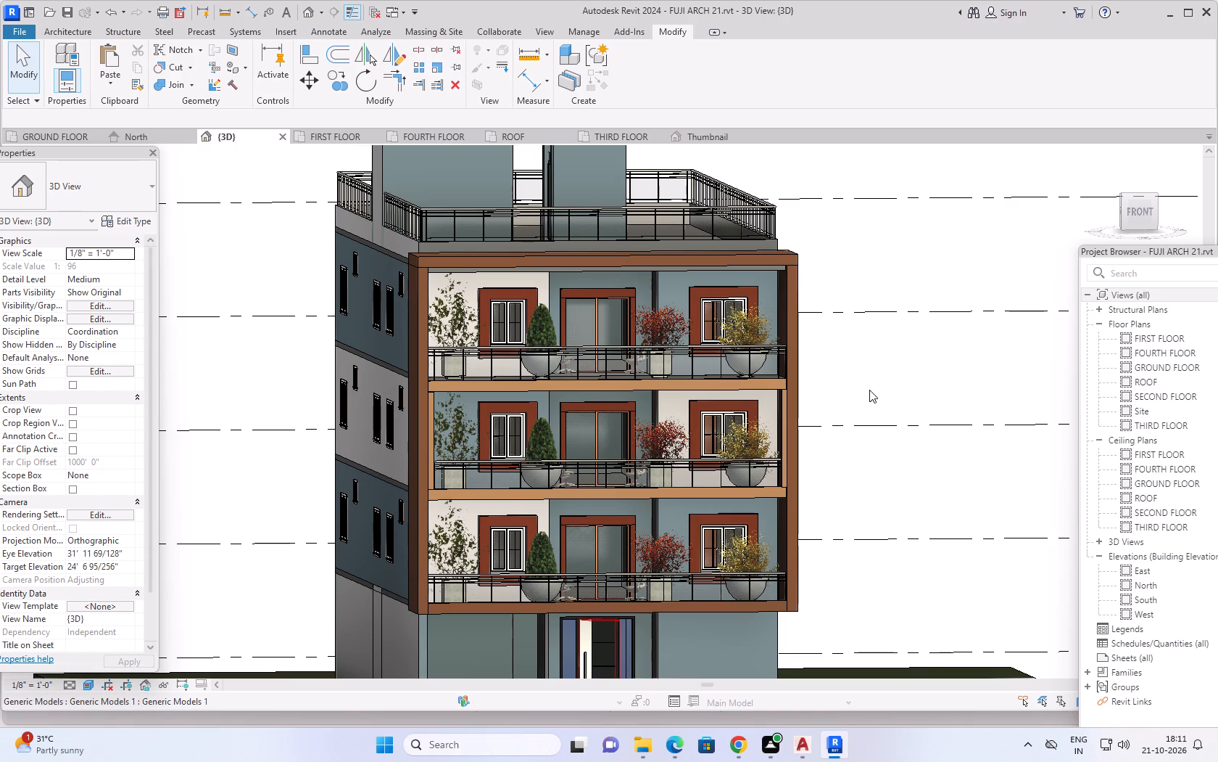
middle_click_drag(869, 385, 908, 382)
scroll(924, 391, "up", 1)
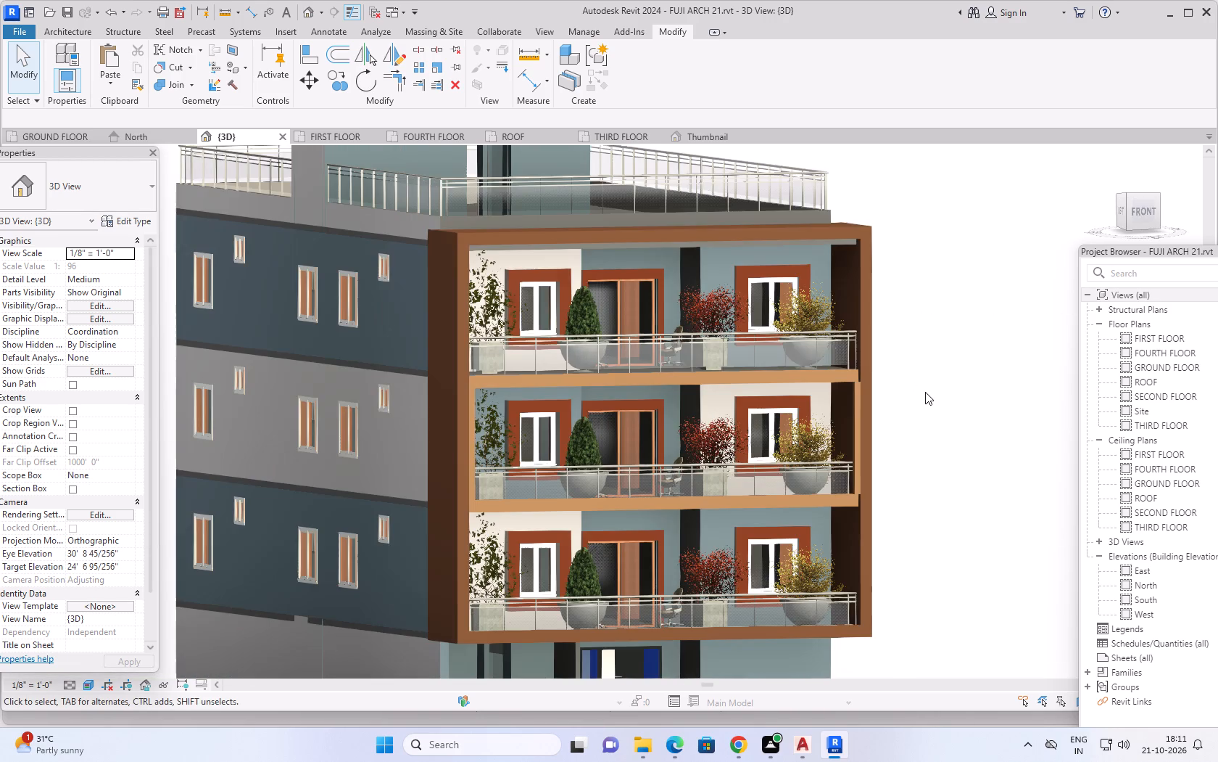
scroll(925, 392, "down", 1)
middle_click_drag(928, 385, 919, 366)
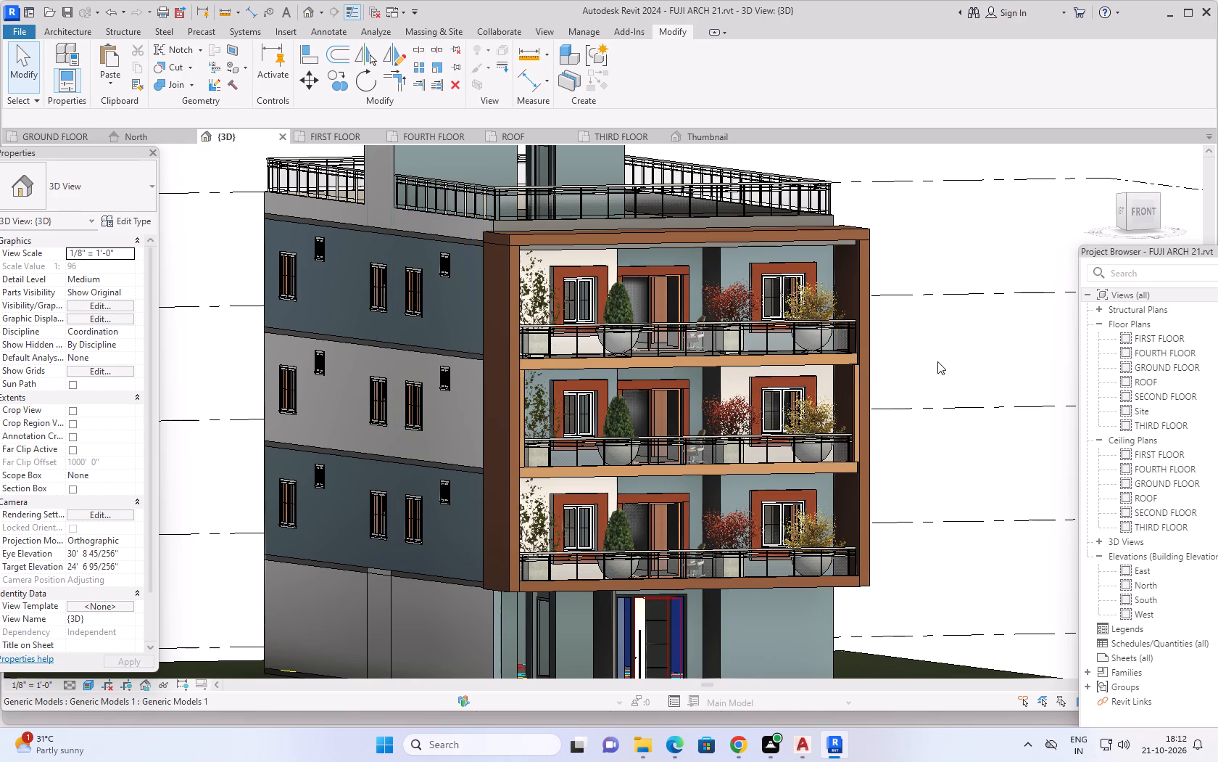
scroll(945, 366, "down", 1)
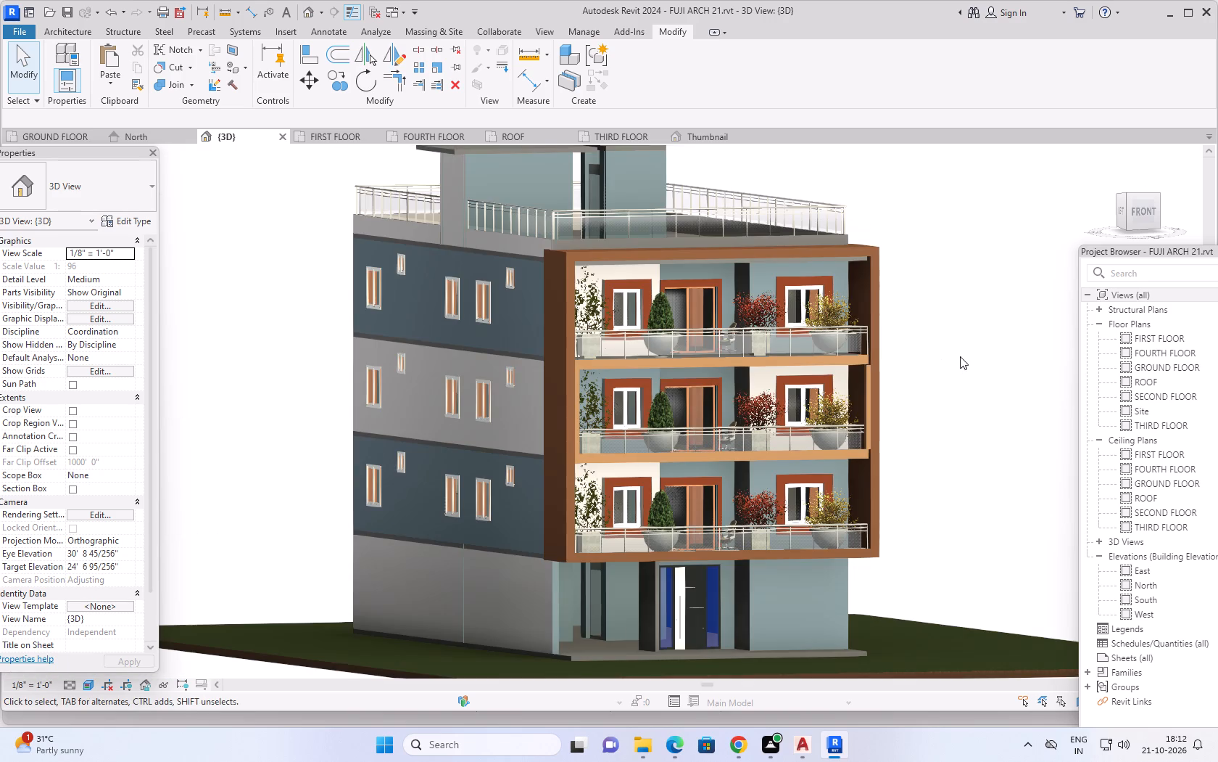
middle_click_drag(960, 355, 925, 348)
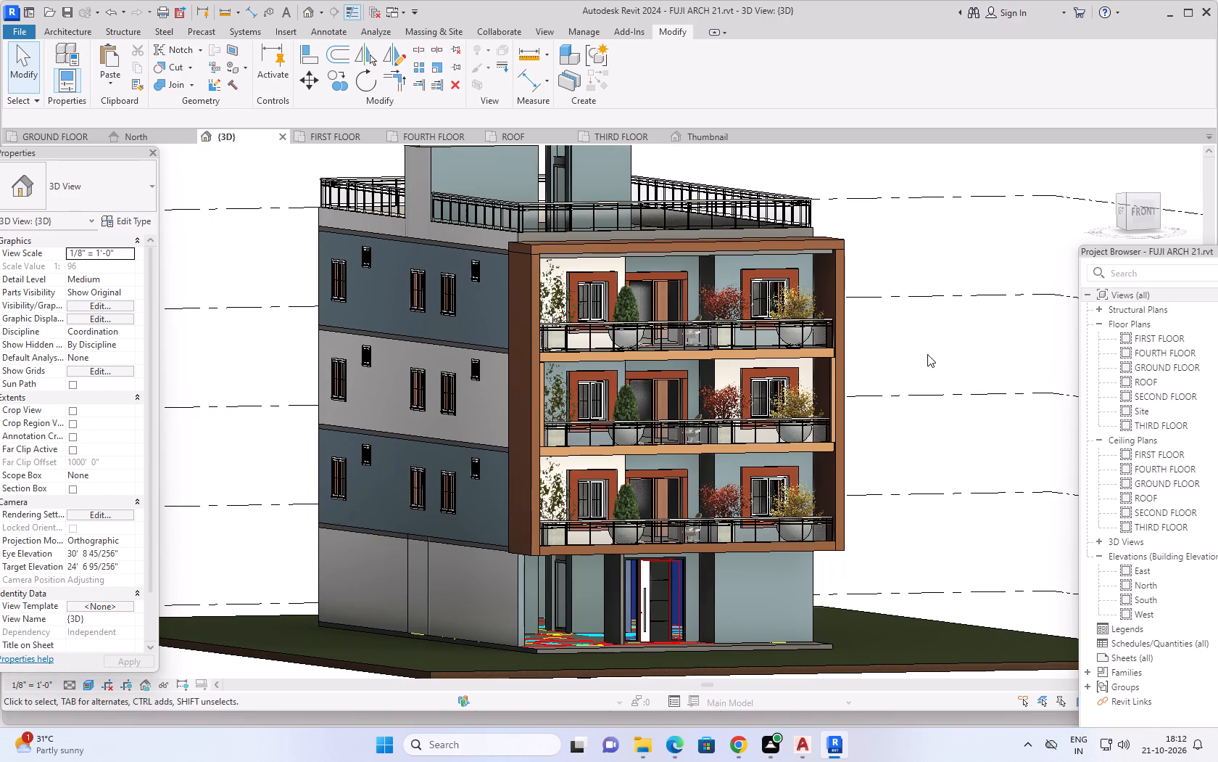
Reopen the balcony frame for in-place editing and paint the front faces of its two intermediate floor bands with Damp-proofing.
left_click(726, 355)
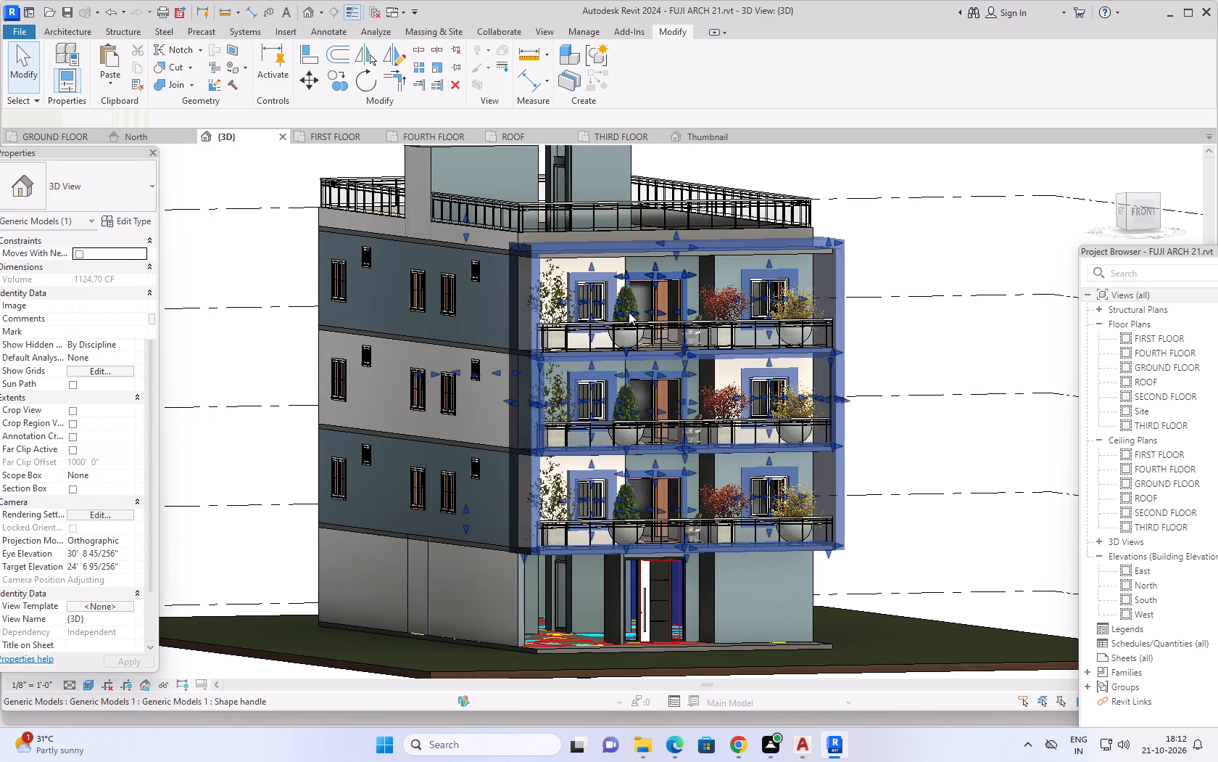
left_click(640, 53)
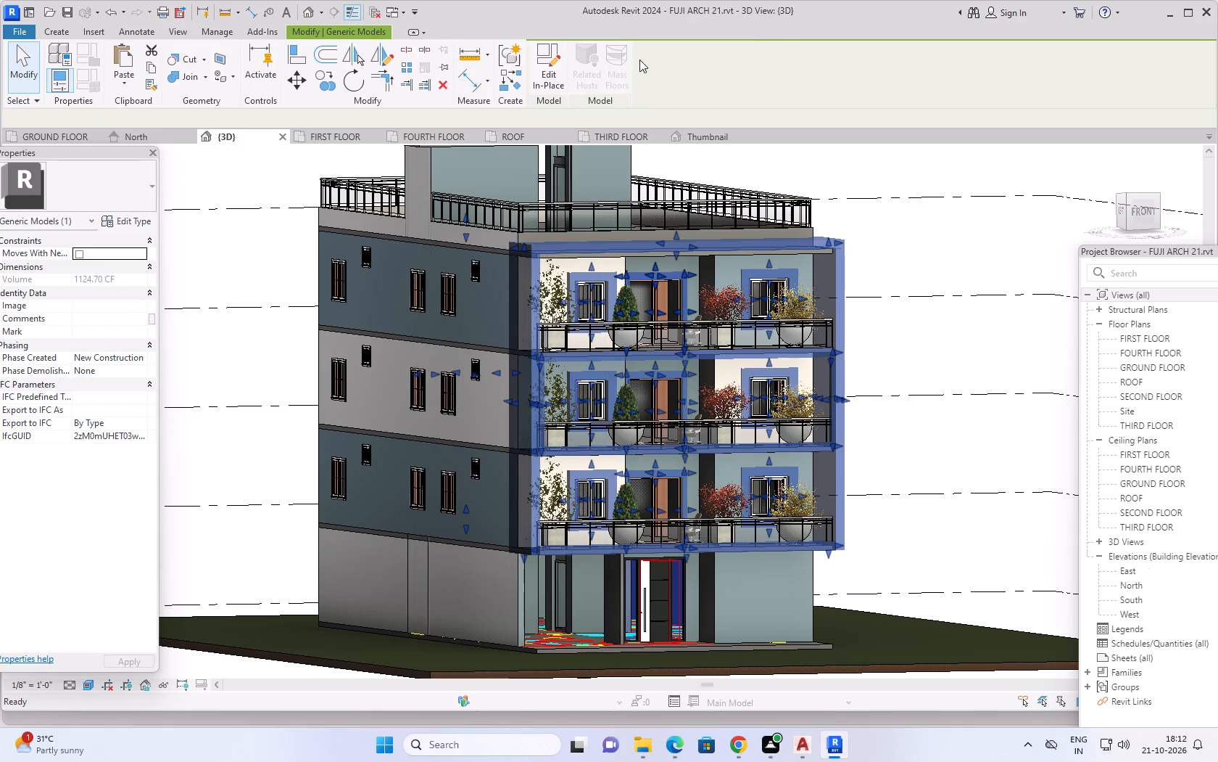
scroll(698, 366, "up", 1)
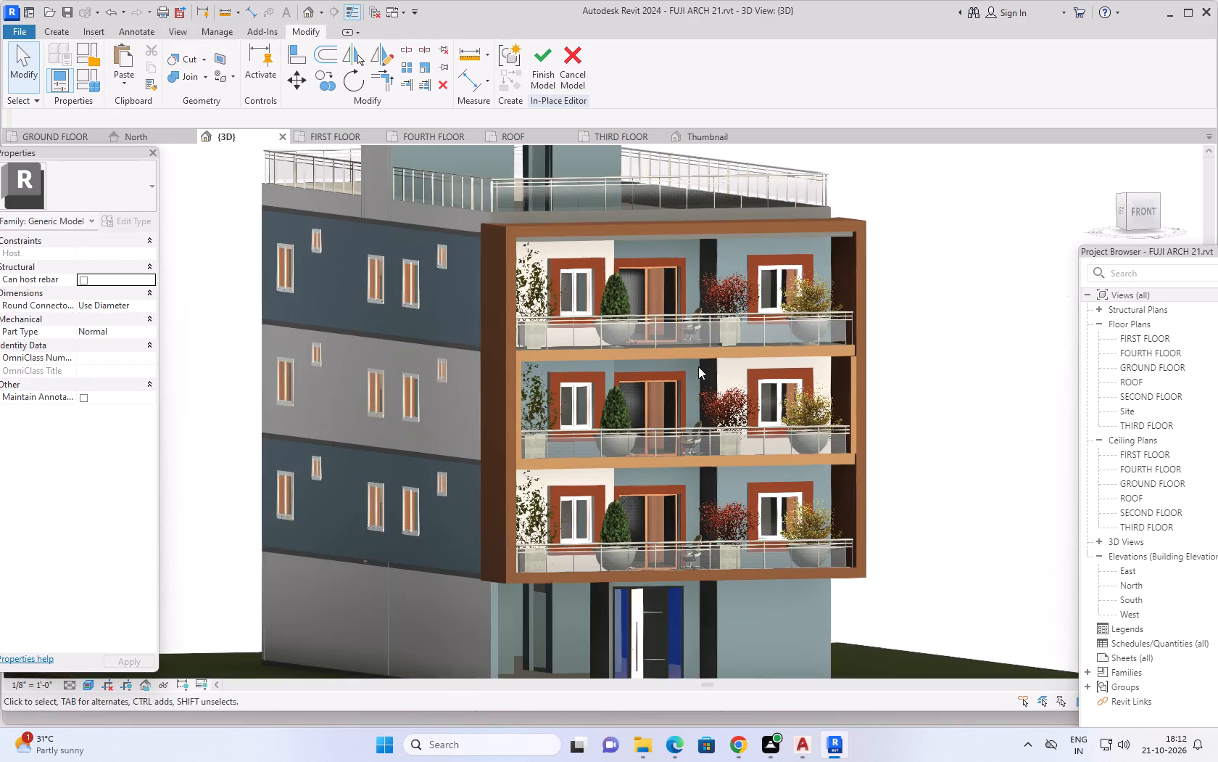
scroll(698, 366, "up", 1)
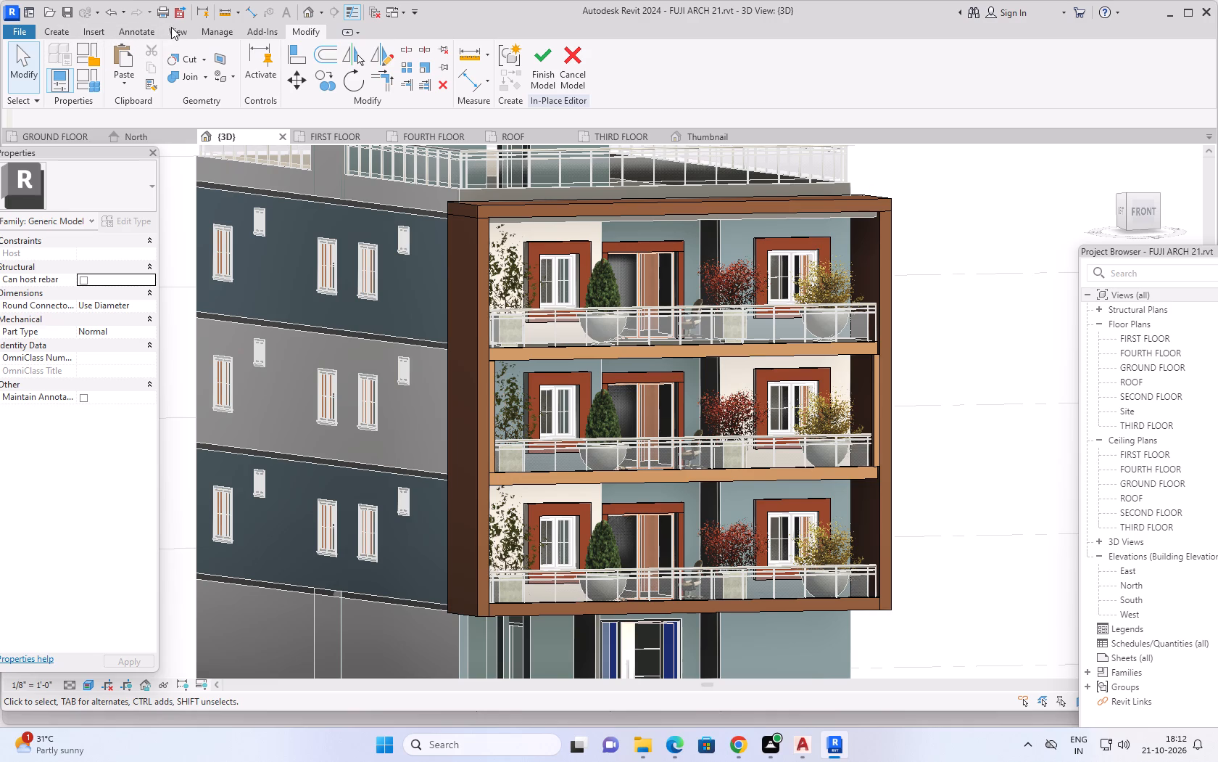
left_click(220, 73)
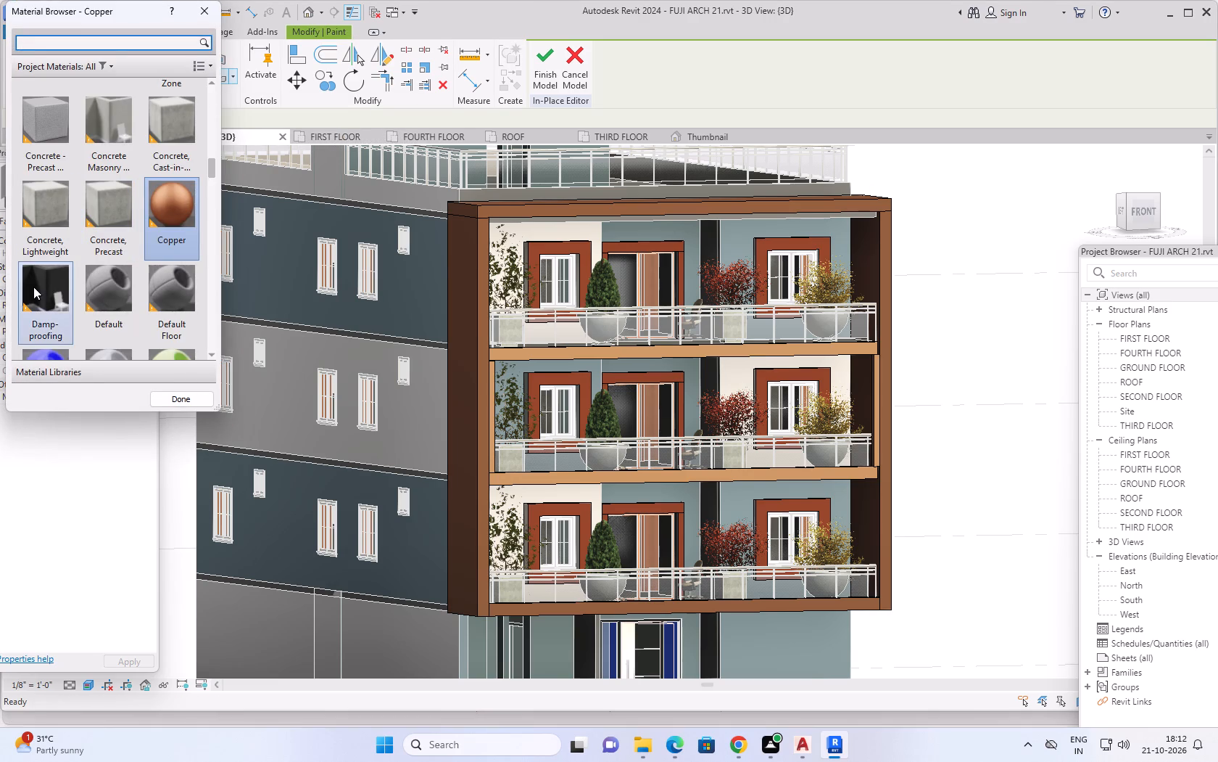
left_click(33, 287)
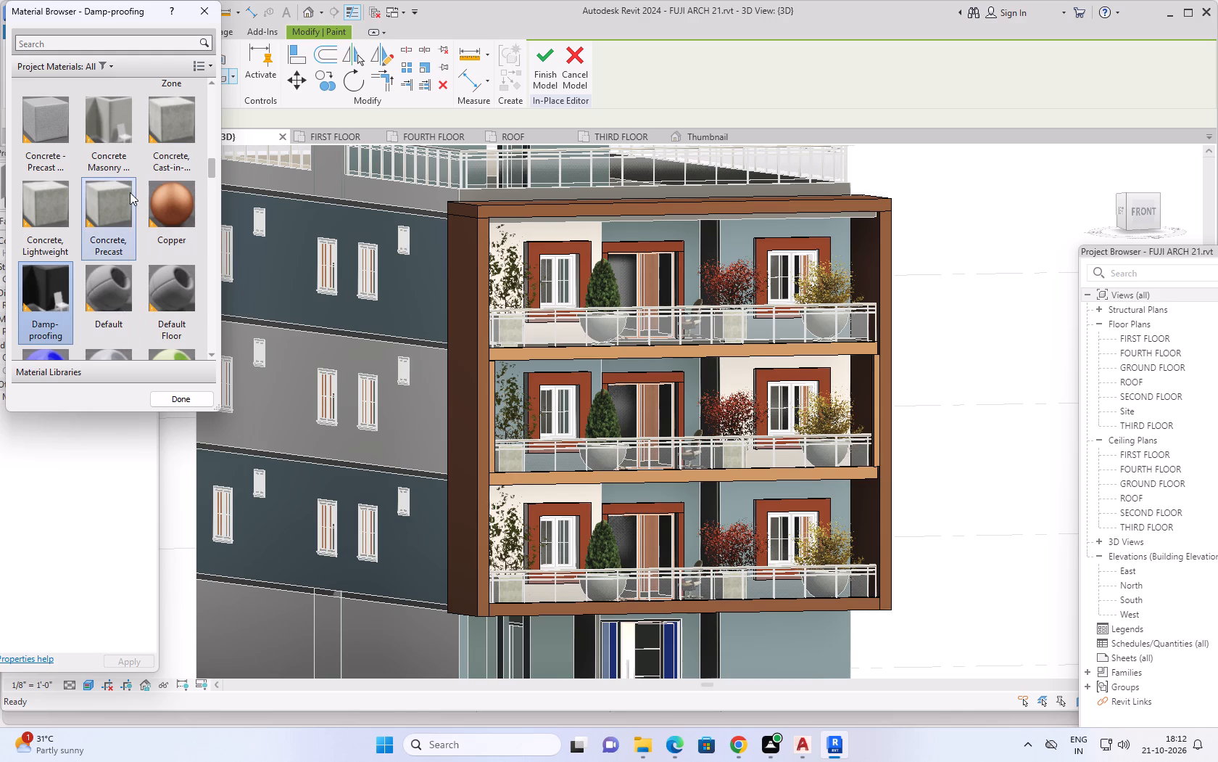
left_click(555, 351)
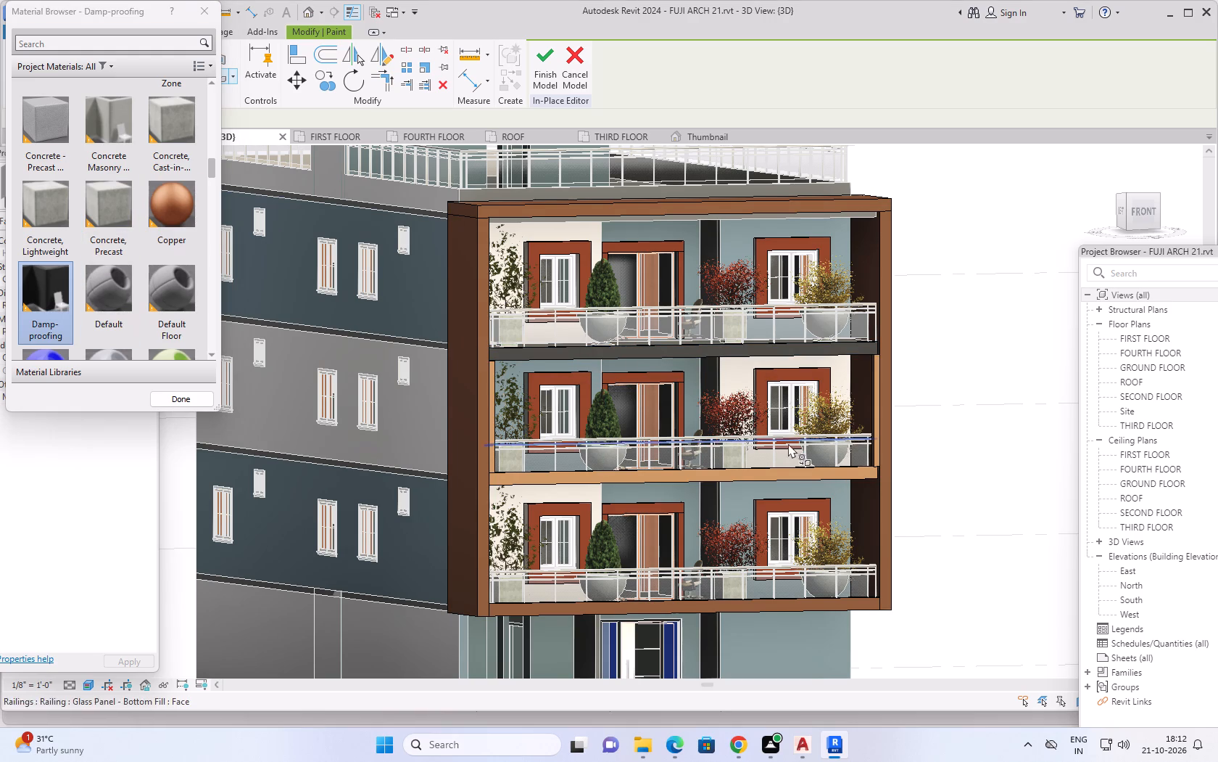
left_click(723, 474)
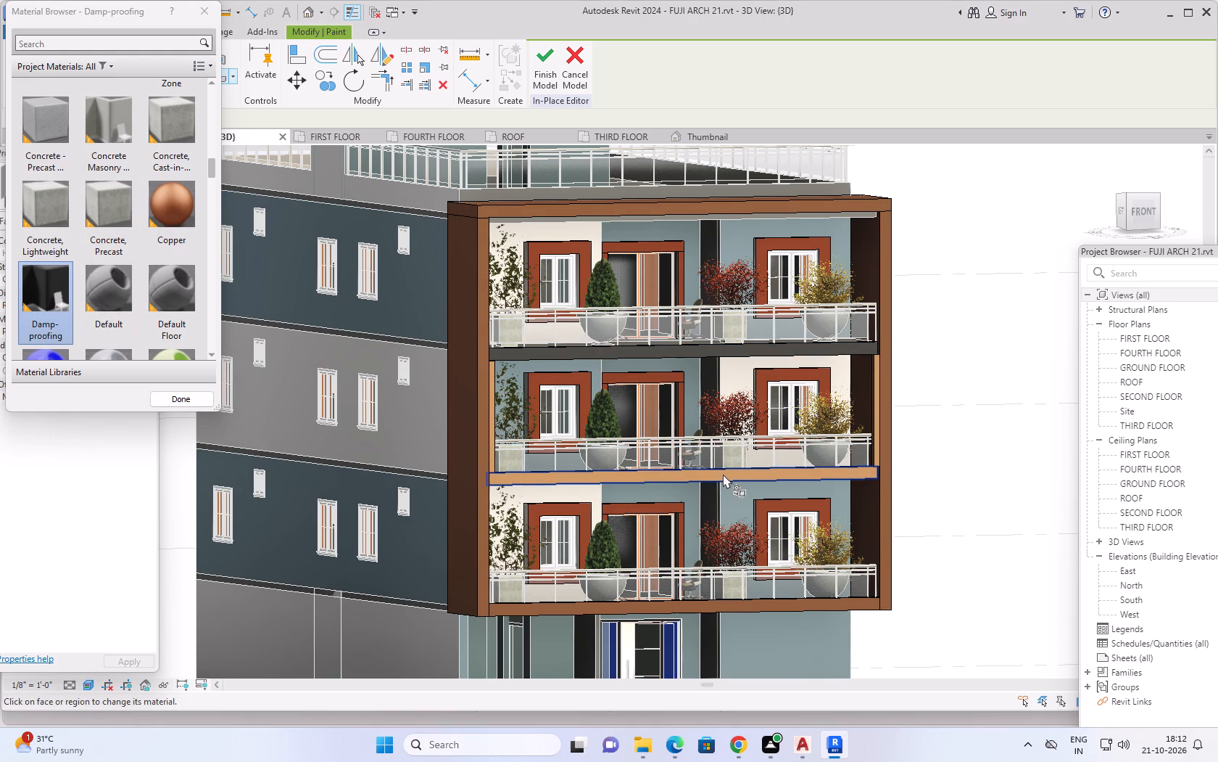
Look through the project materials and choose Roofing, EPDM Membrane as the paint material.
scroll(87, 205, "down", 2)
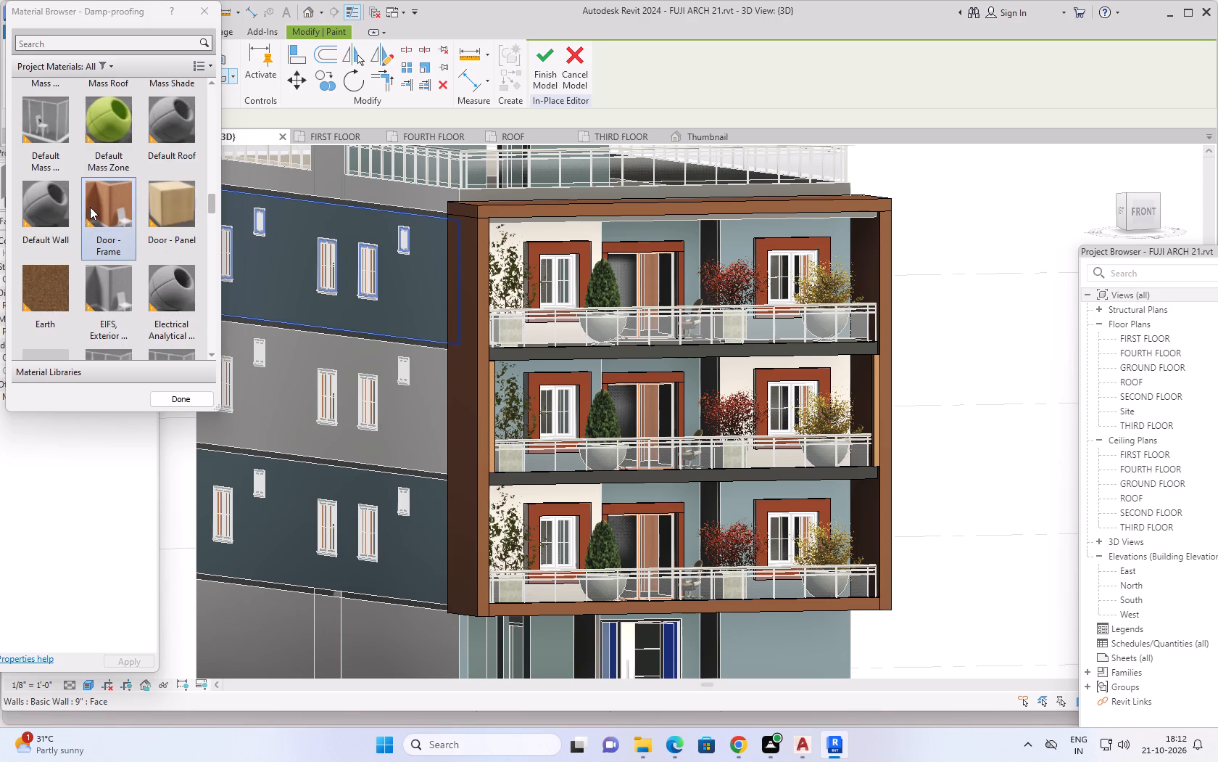
scroll(90, 207, "down", 11)
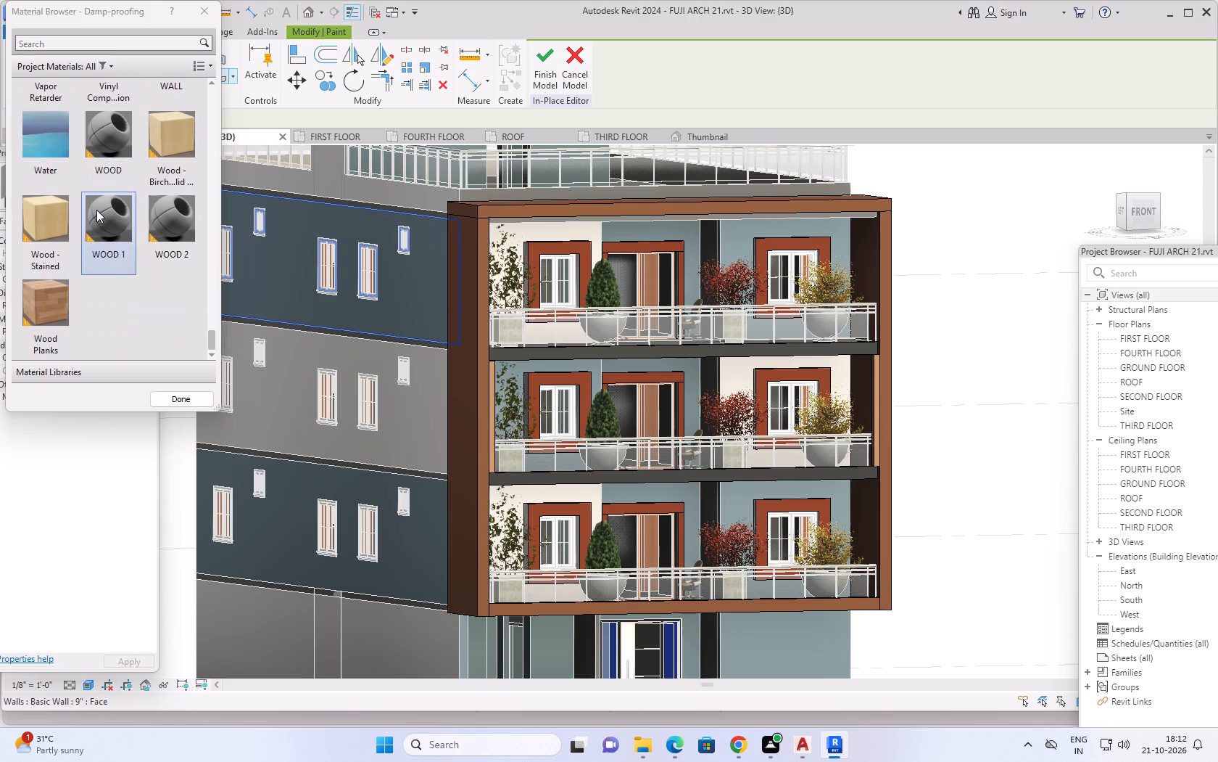
scroll(96, 210, "up", 12)
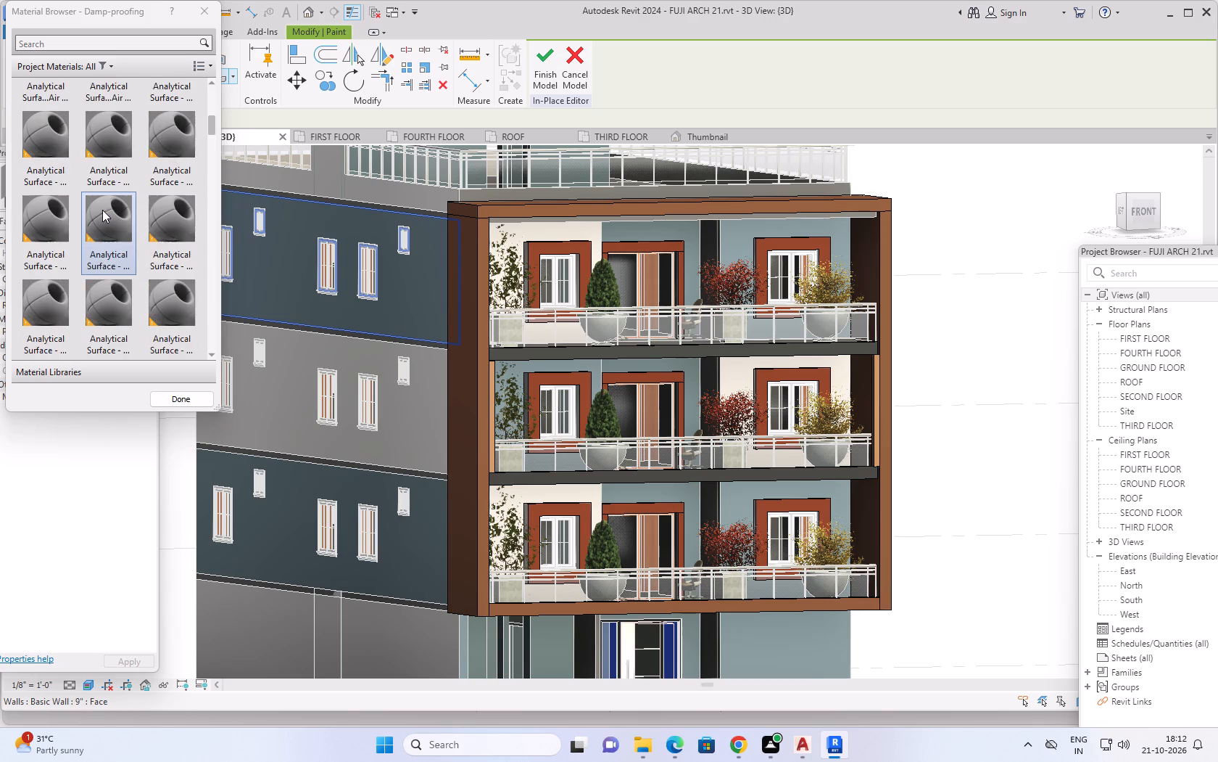
scroll(102, 210, "up", 10)
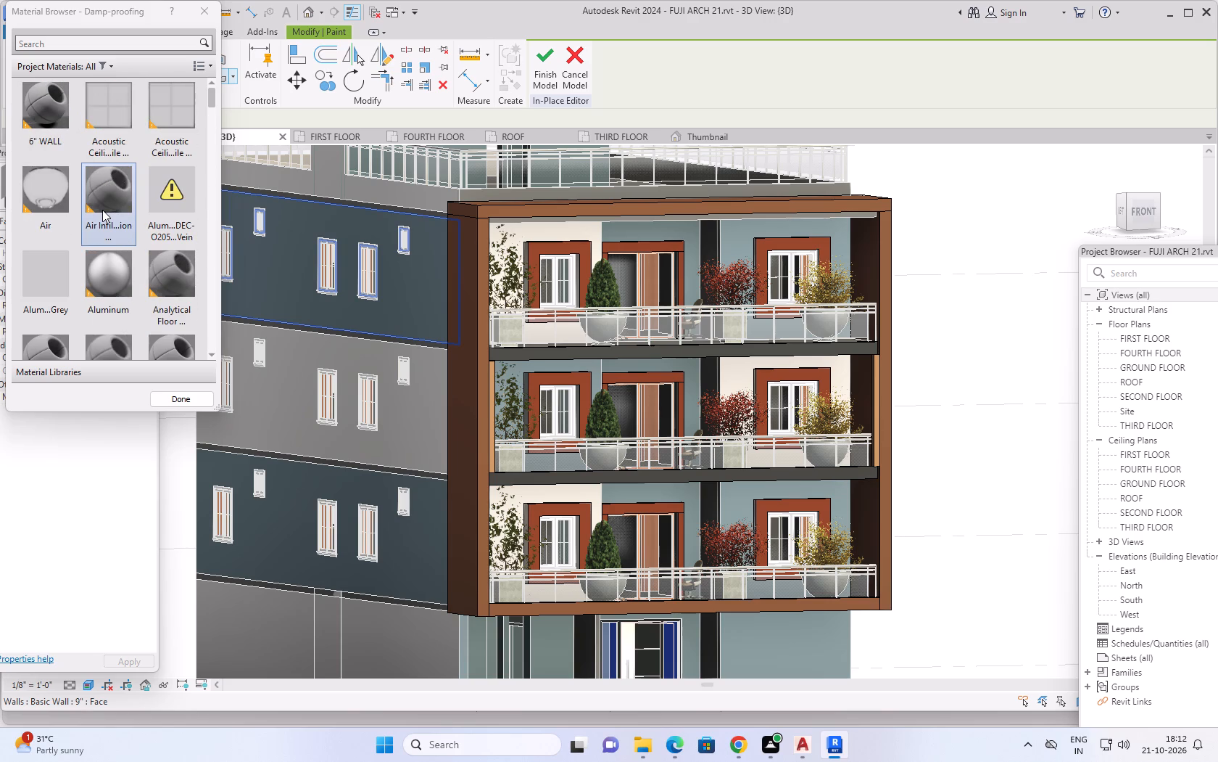
scroll(102, 210, "down", 13)
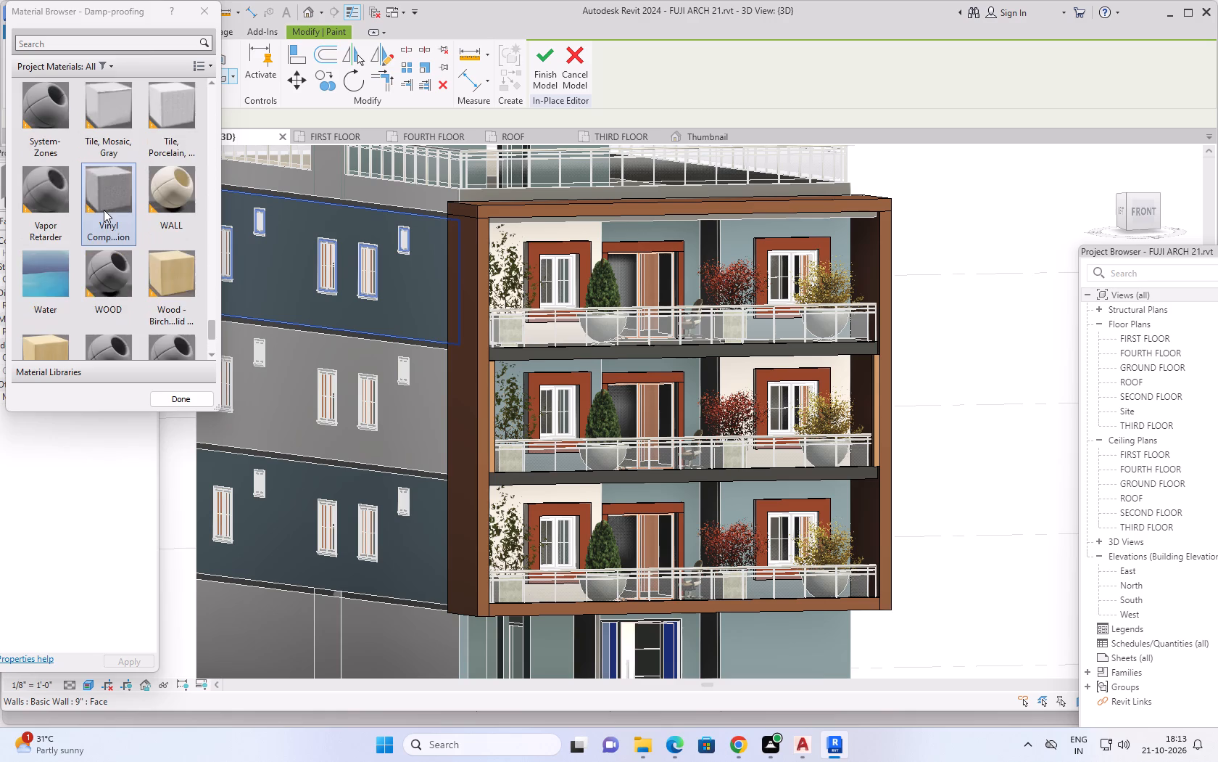
scroll(104, 210, "down", 3)
scroll(104, 210, "up", 2)
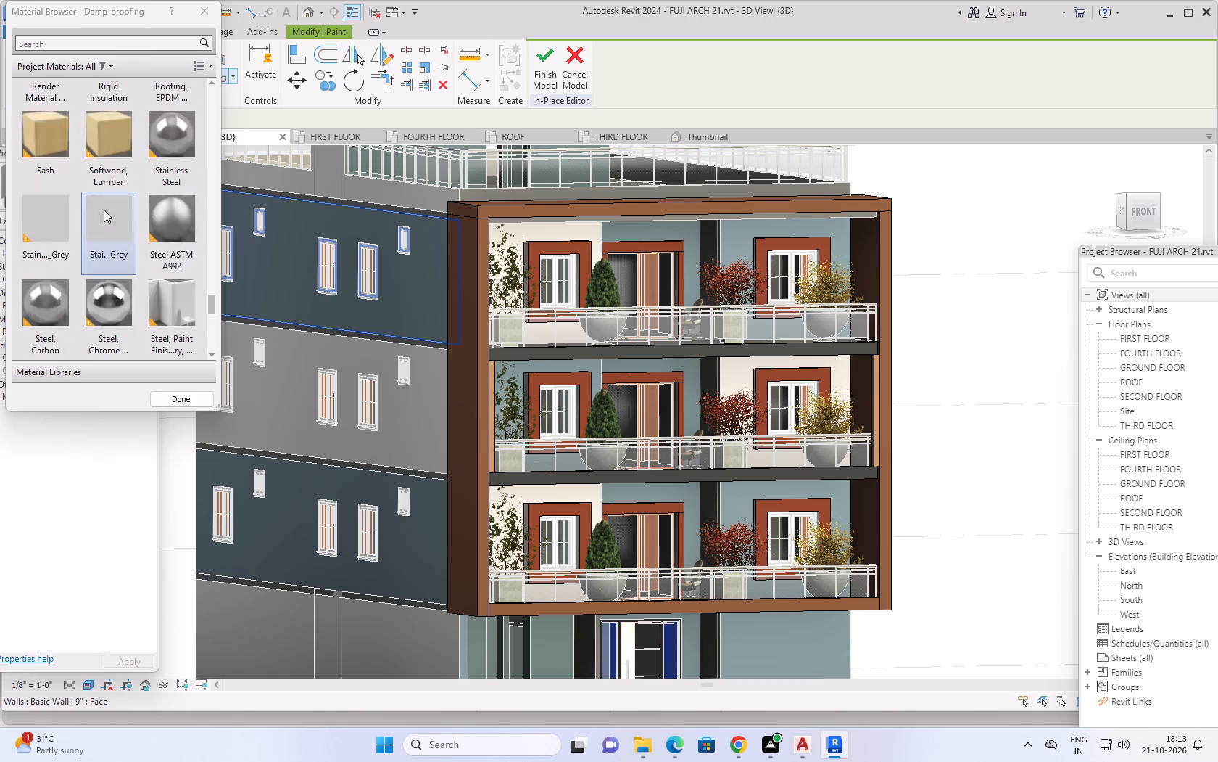
scroll(104, 210, "up", 14)
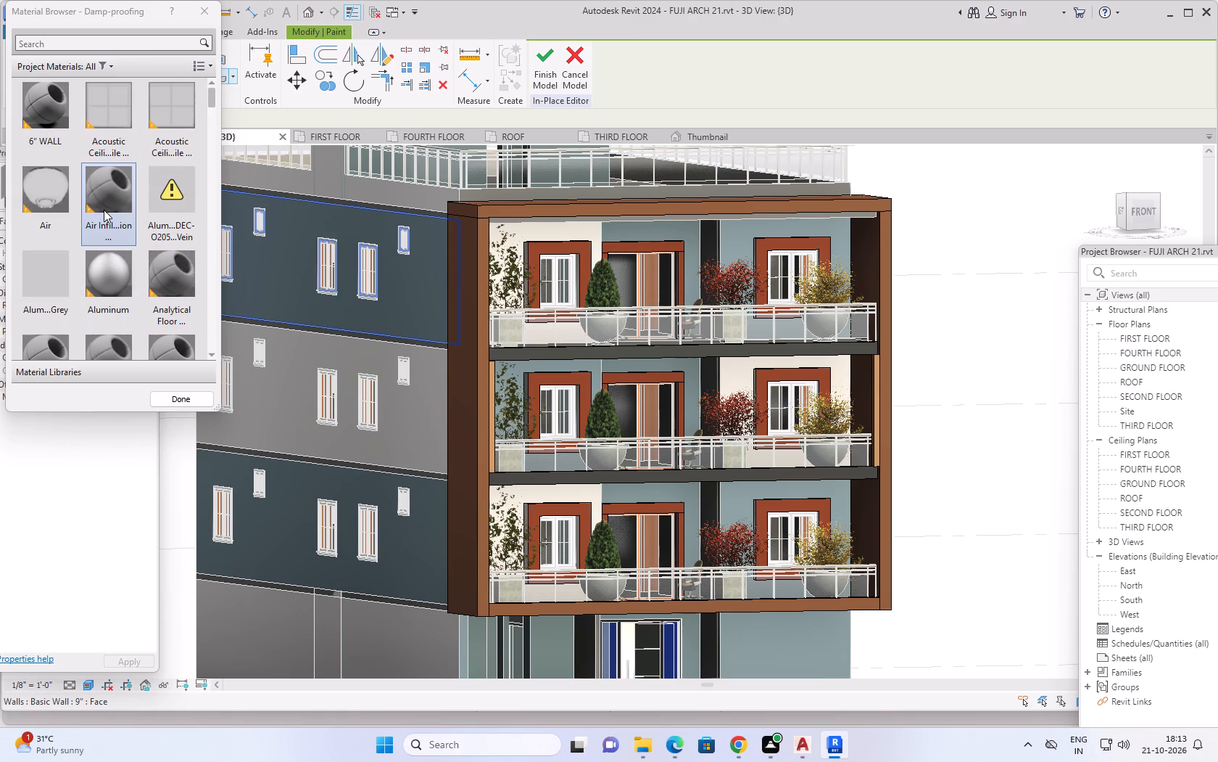
scroll(104, 210, "up", 3)
scroll(108, 210, "down", 9)
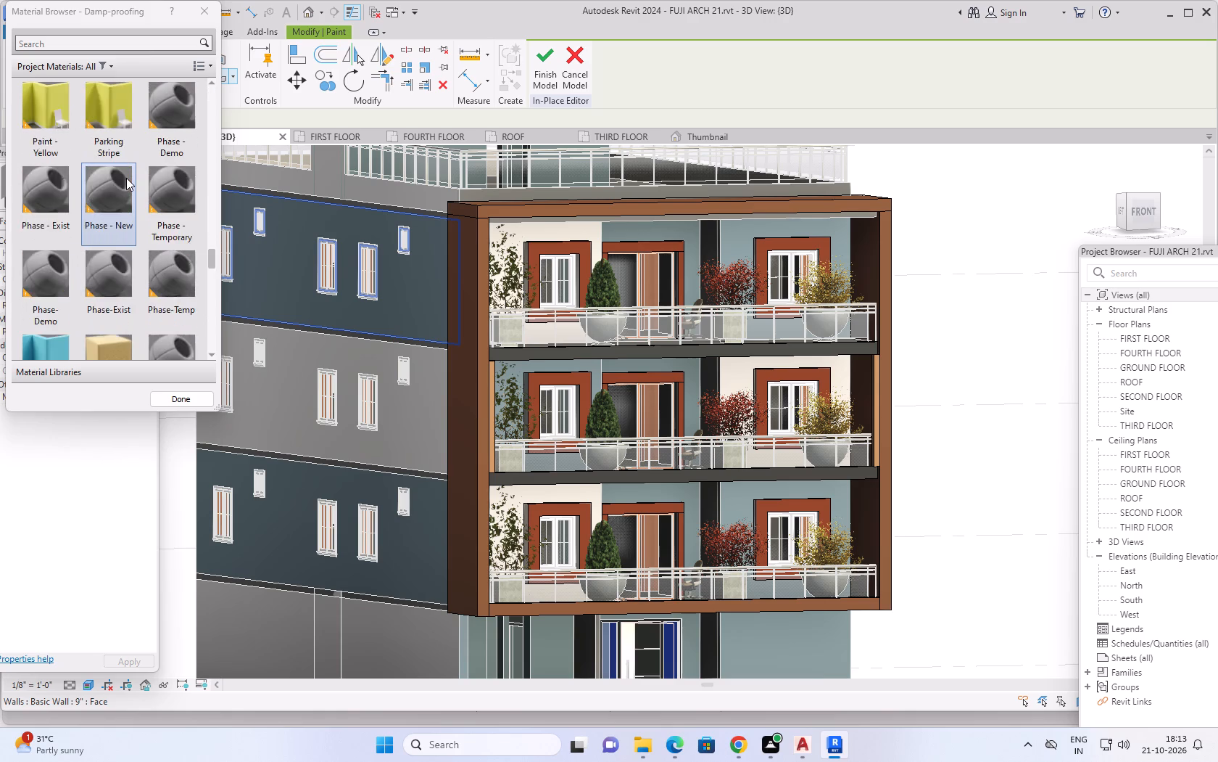
scroll(126, 179, "down", 4)
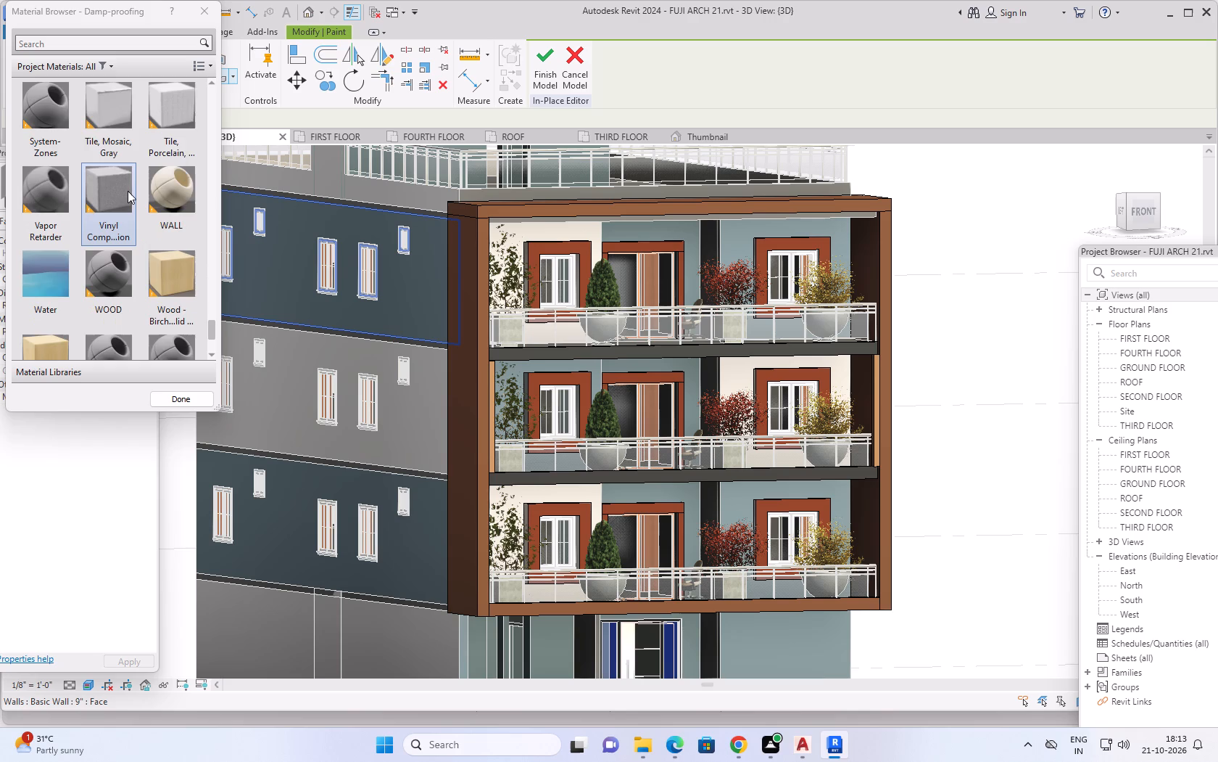
scroll(128, 192, "up", 2)
left_click(176, 189)
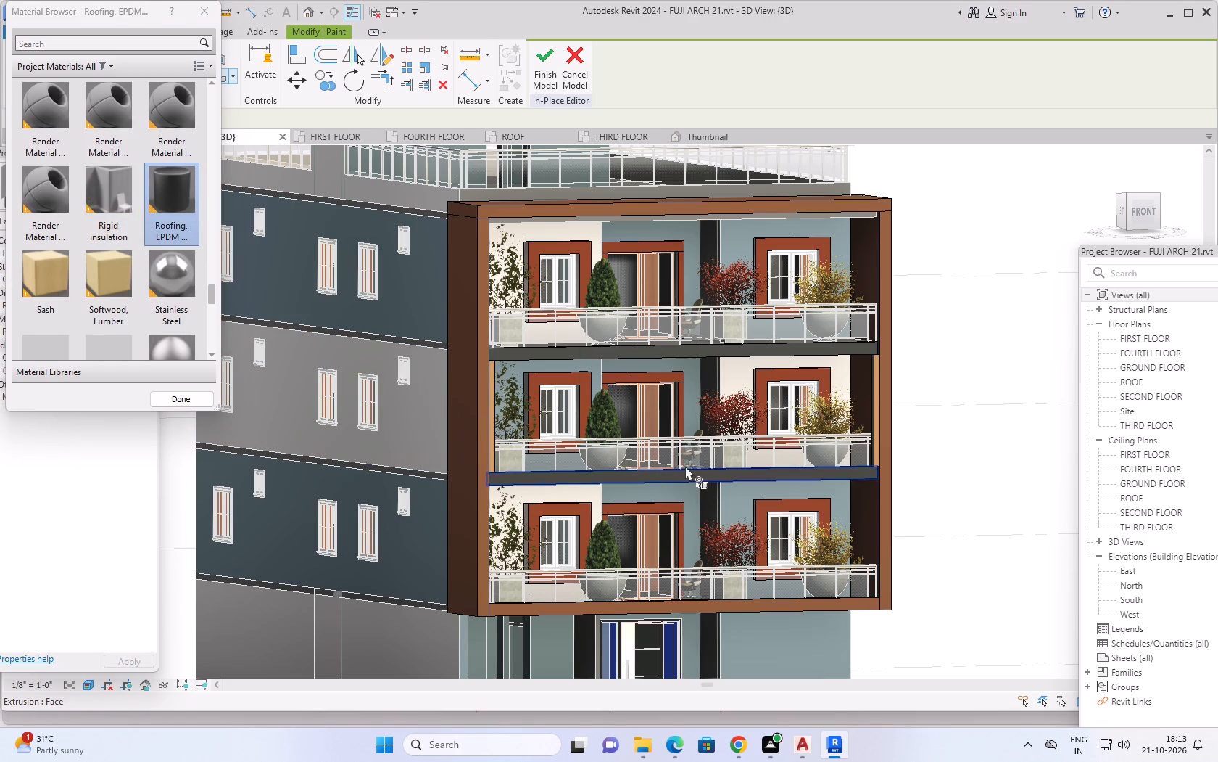
Paint the front face of the middle balcony's light-wood side post with Roofing, EPDM Membrane at the facade's left end.
middle_click_drag(693, 462, 669, 469)
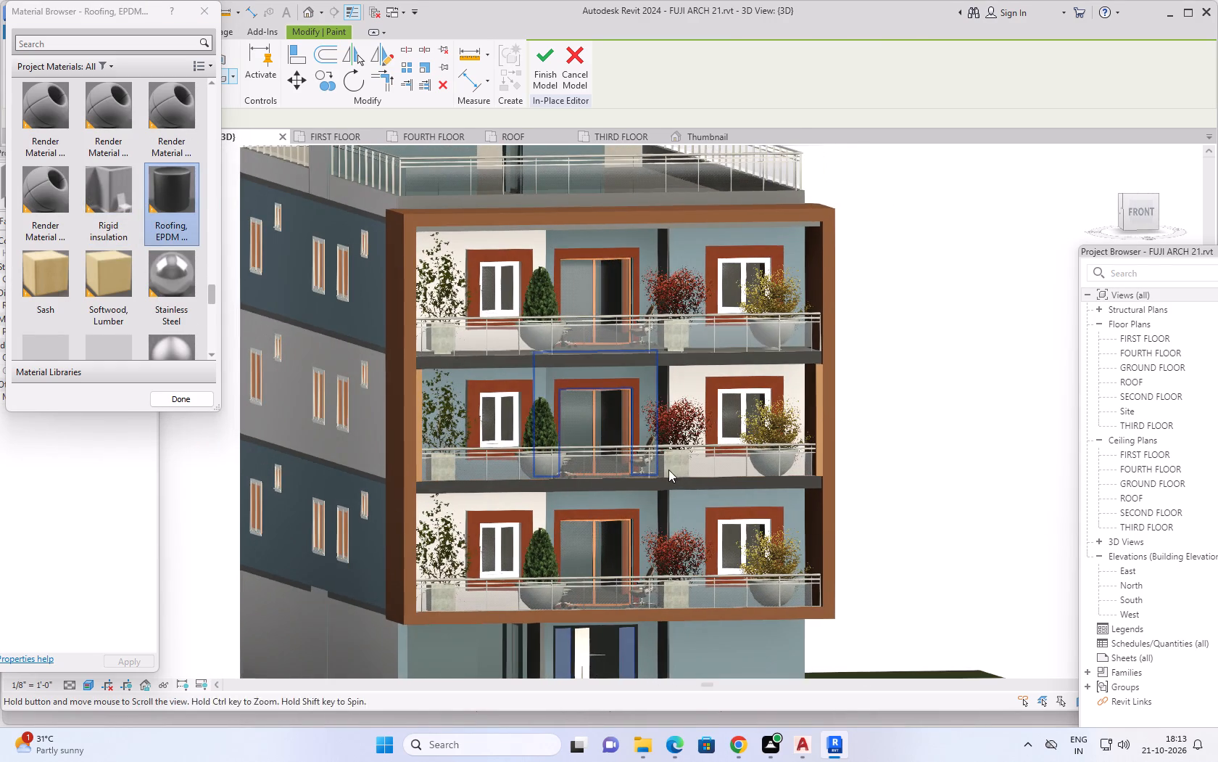
middle_click_drag(552, 480, 520, 482)
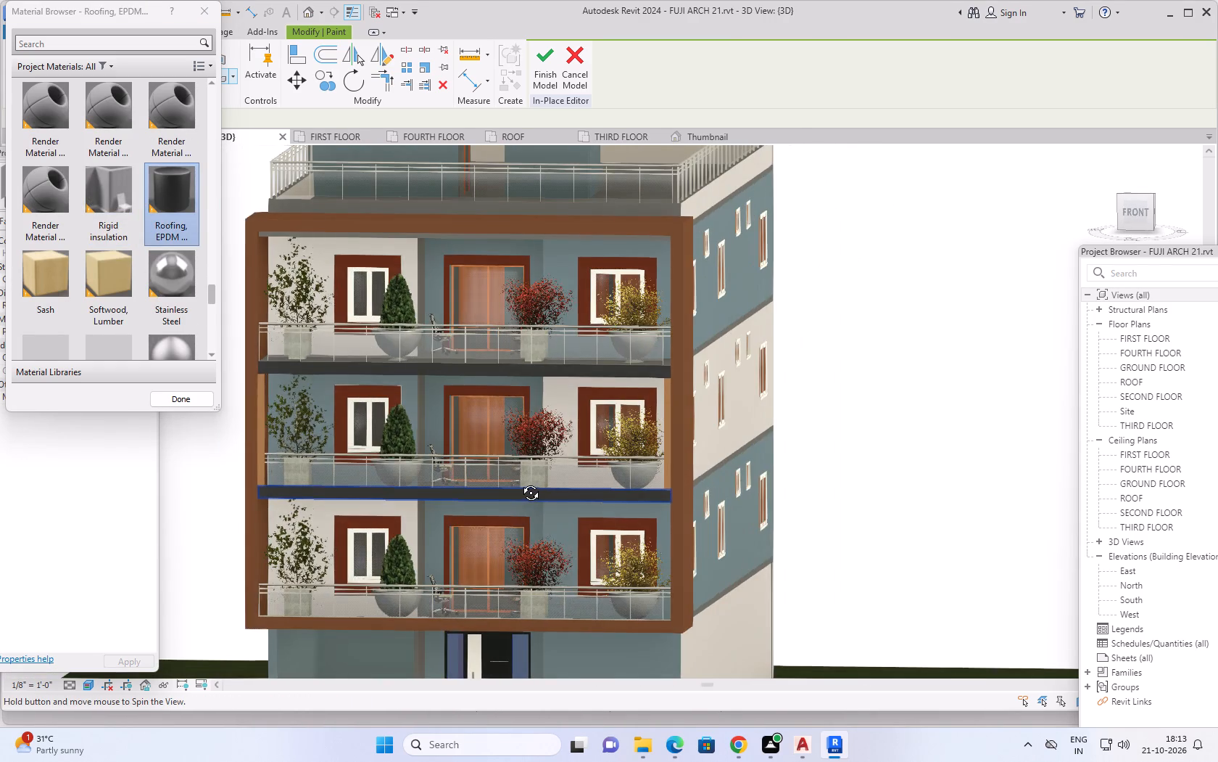
middle_click_drag(520, 482, 522, 482)
middle_click_drag(497, 482, 470, 484, "shift")
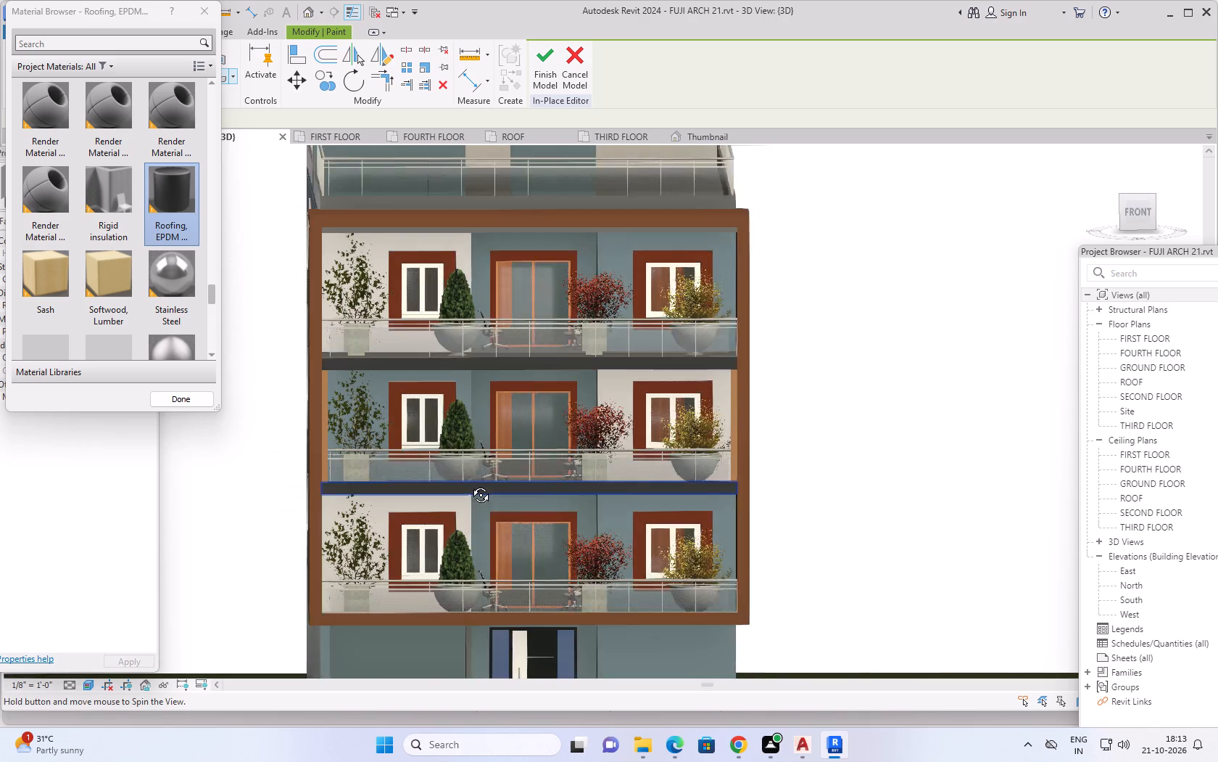
middle_click_drag(470, 484, 469, 484, "shift")
scroll(220, 435, "up", 8)
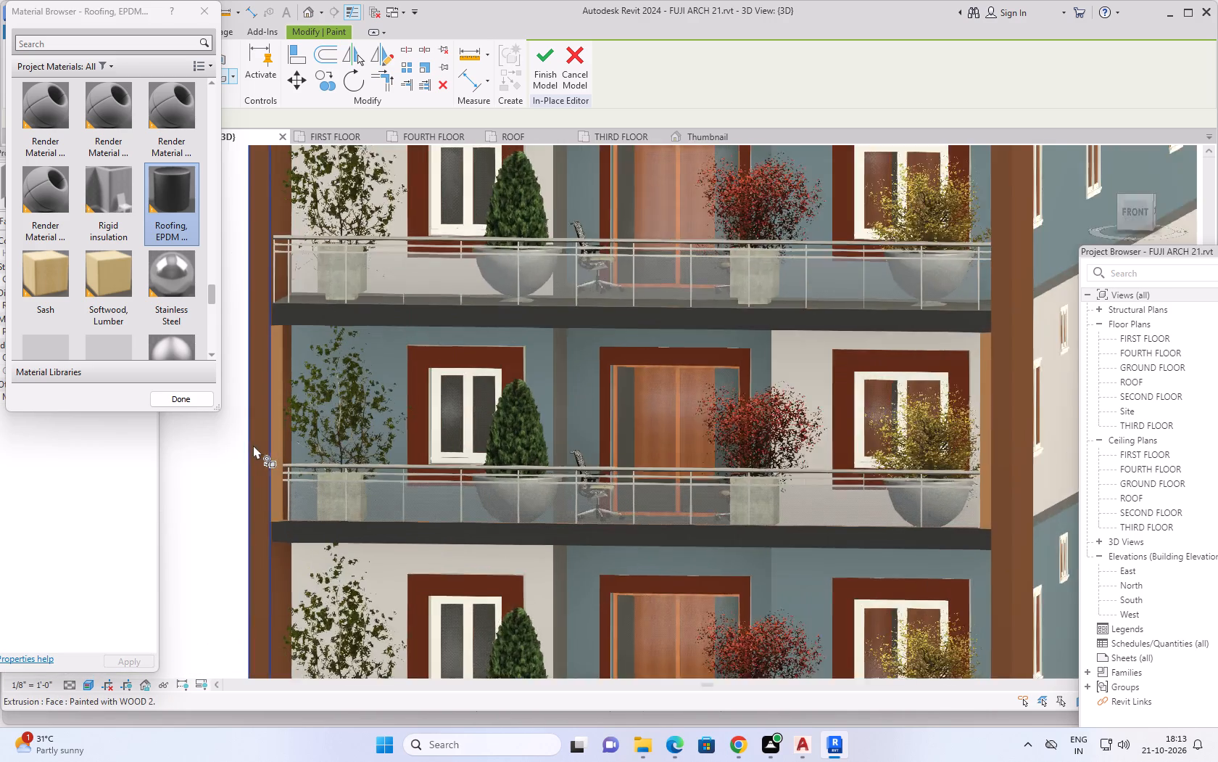
left_click(297, 430)
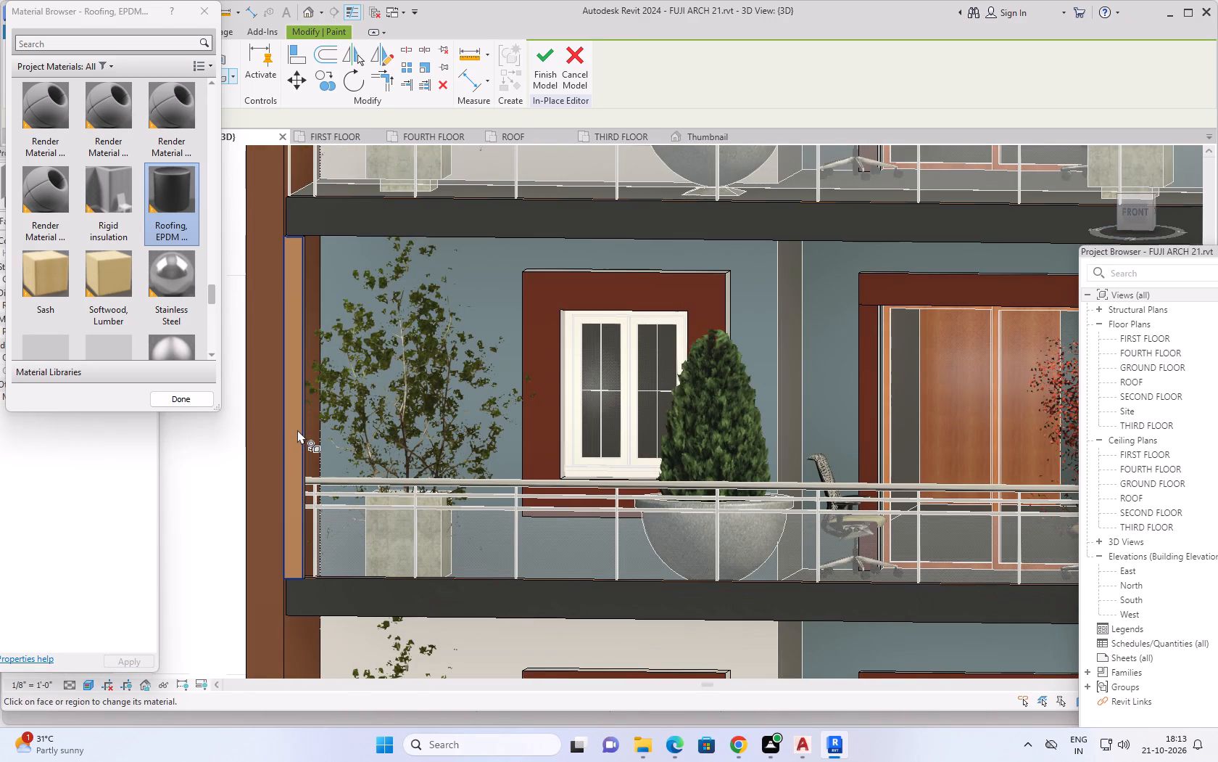
Paint the inner side face and top end of the middle balcony's left post with Roofing, EPDM Membrane.
scroll(617, 462, "down", 3)
scroll(675, 488, "down", 2)
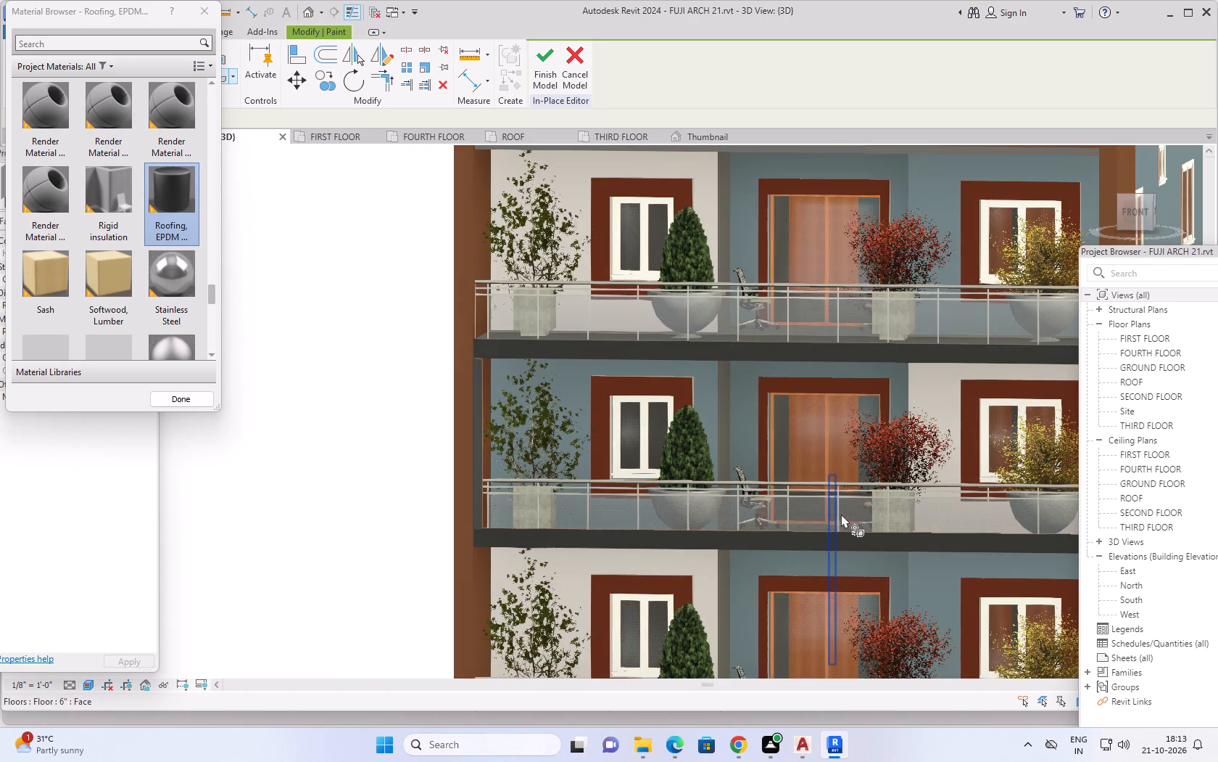
scroll(845, 532, "down", 2)
middle_click_drag(837, 537, 695, 541)
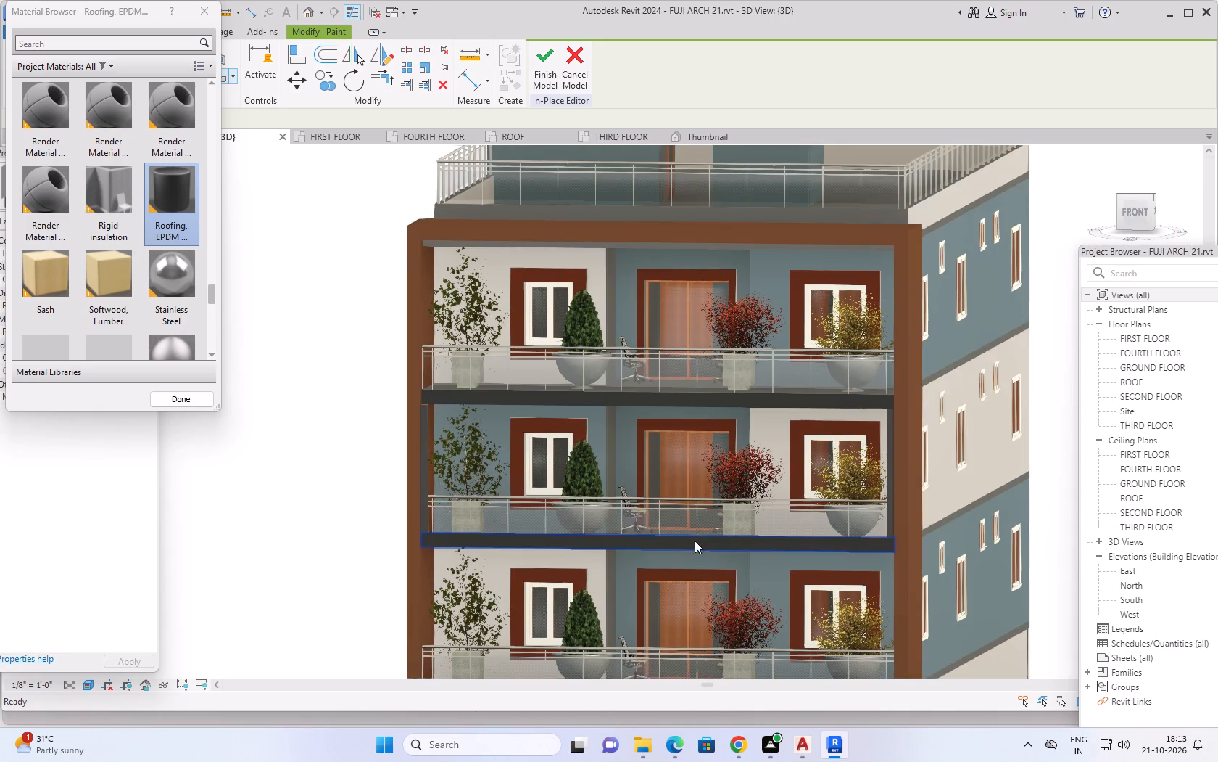
middle_click_drag(742, 541, 731, 562, "shift")
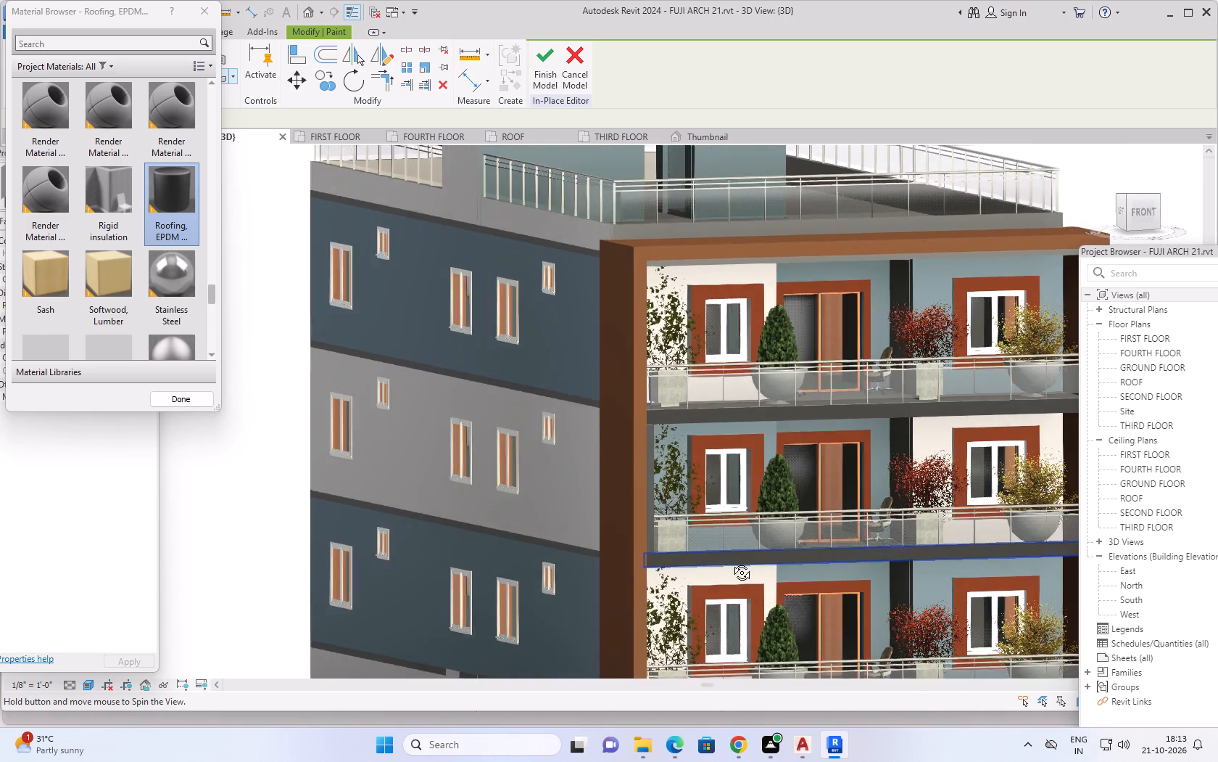
middle_click_drag(731, 562, 597, 578, "shift")
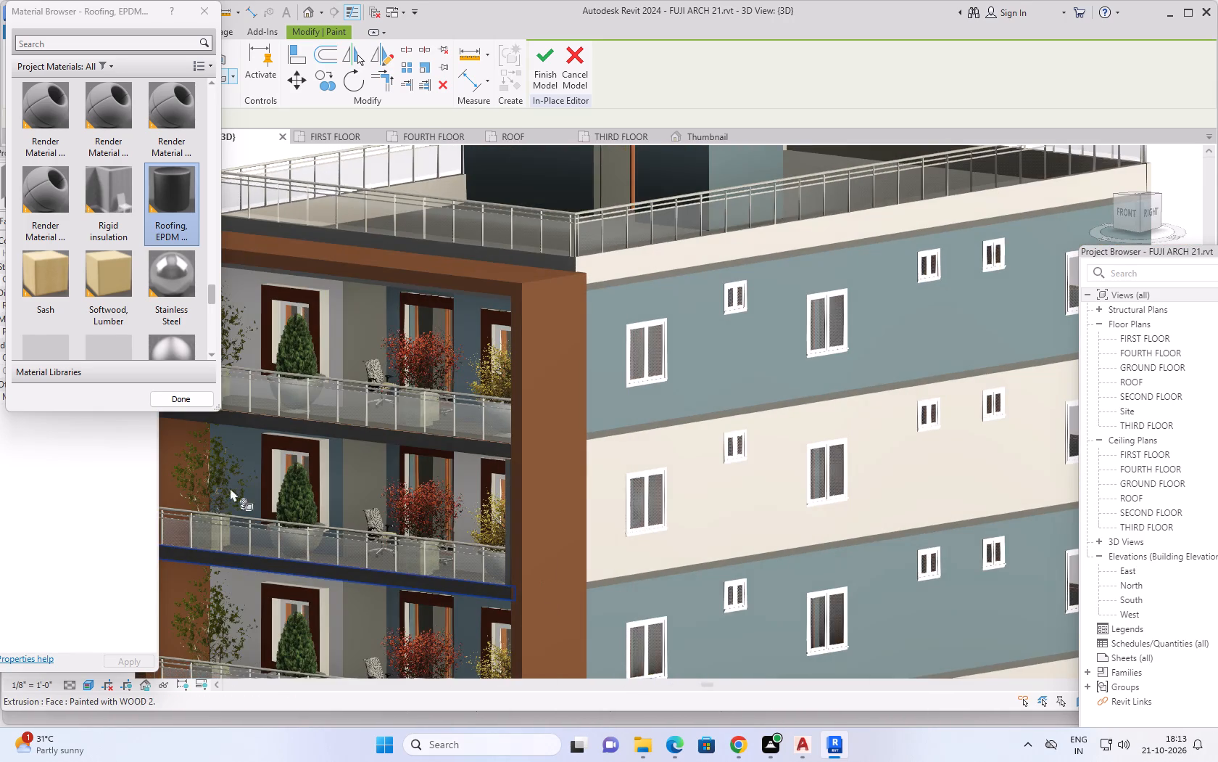
middle_click_drag(221, 467, 510, 510)
scroll(450, 512, "up", 3)
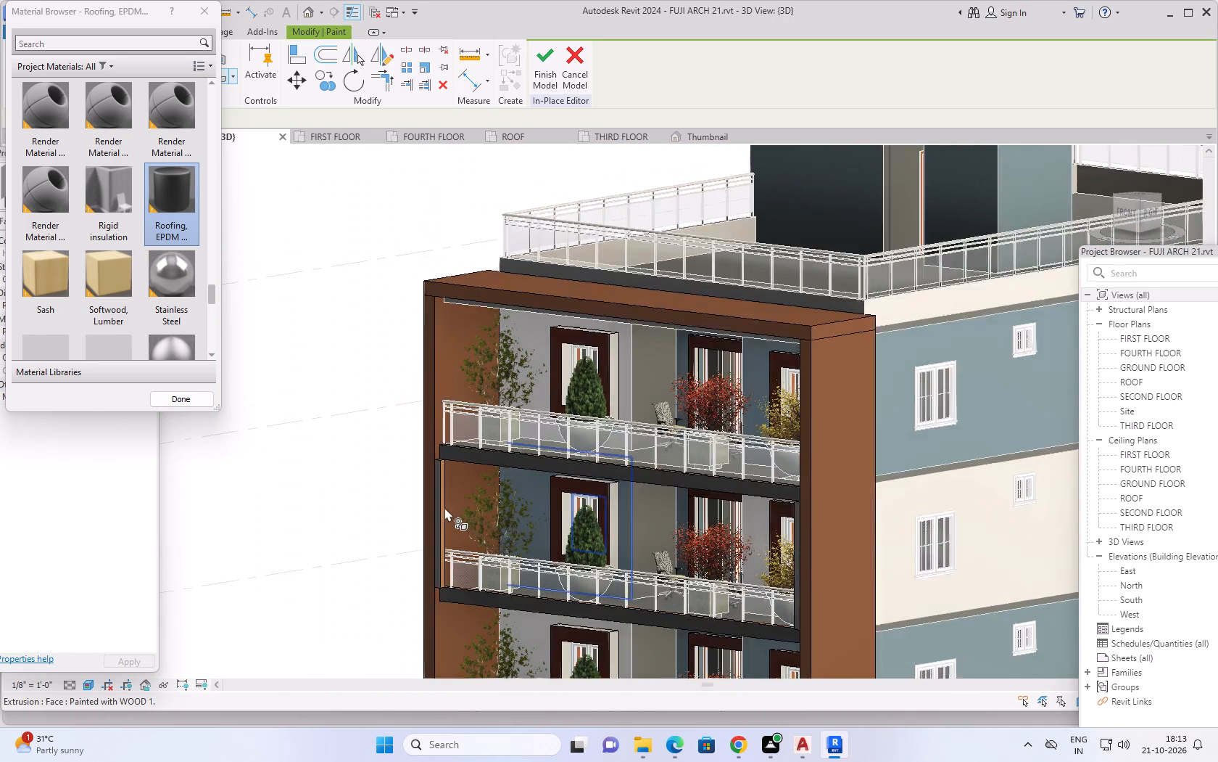
scroll(438, 504, "up", 8)
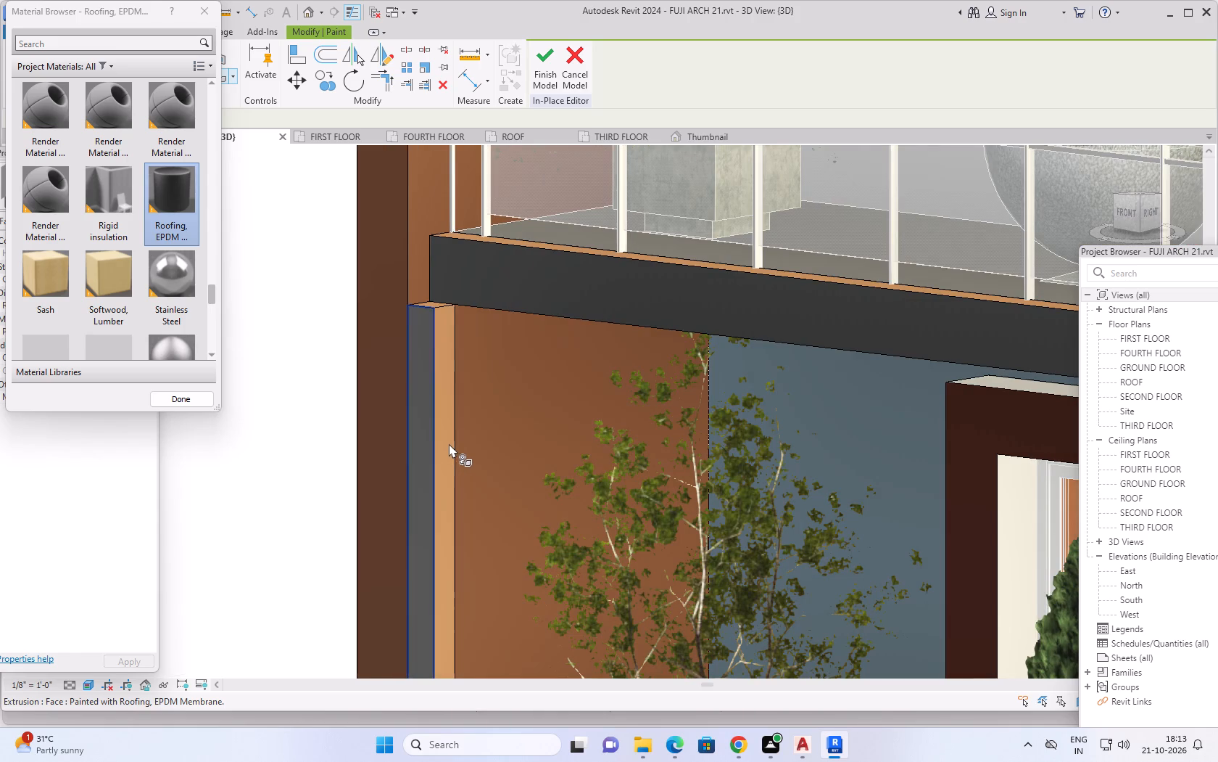
left_click(450, 443)
left_click(447, 325)
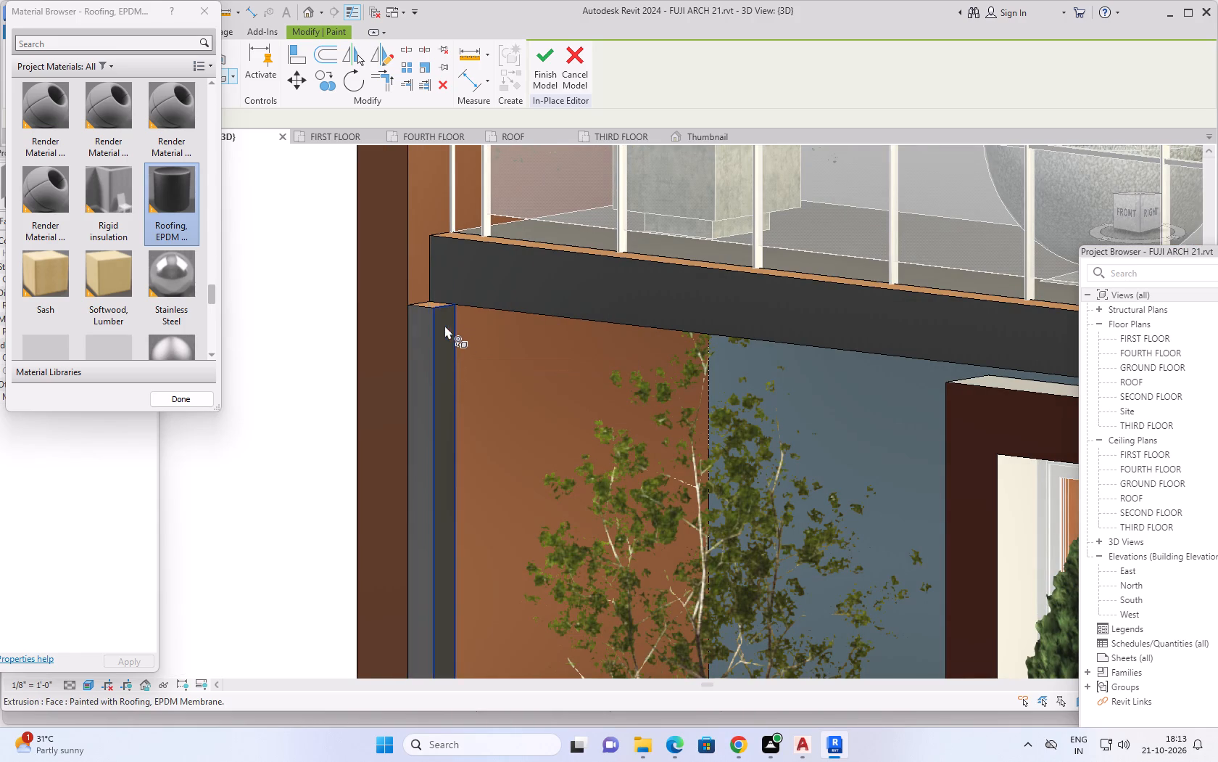
middle_click_drag(443, 325, 434, 472, "shift")
middle_click_drag(433, 472, 457, 252)
left_click(385, 512)
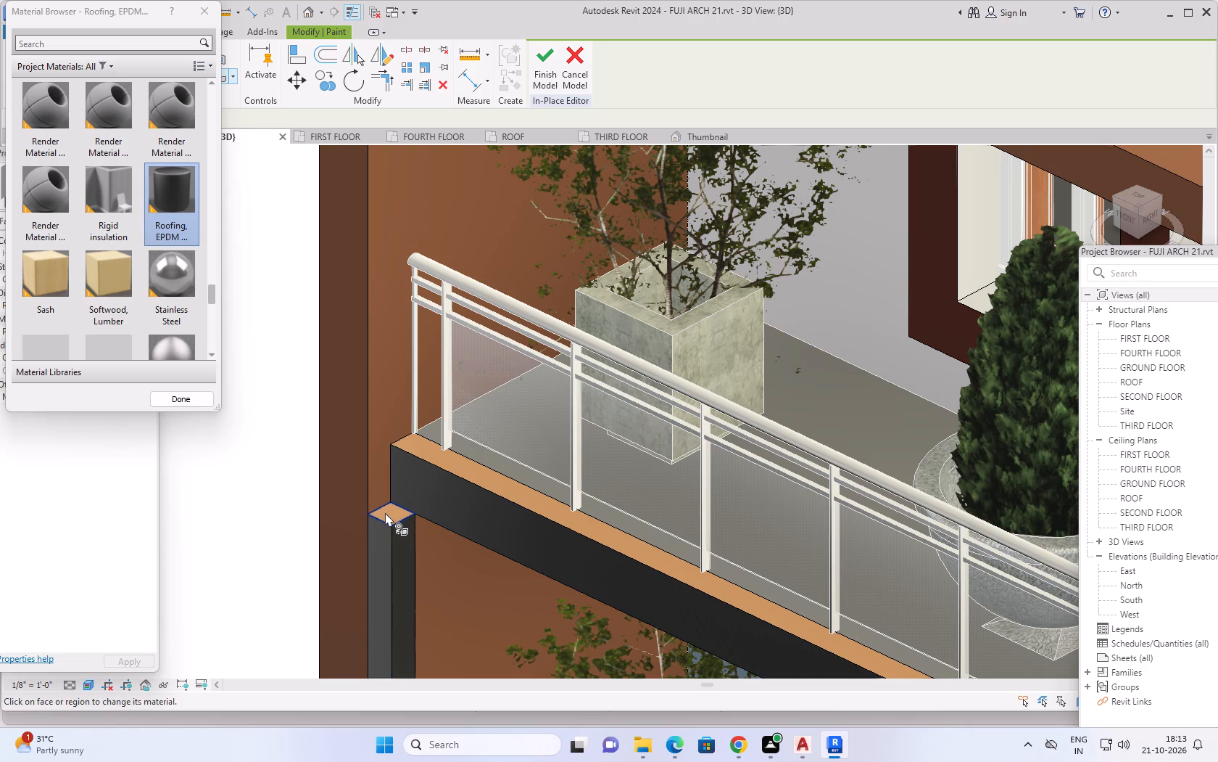
Paint the top faces of the upper and lower intermediate floor bands with Roofing, EPDM Membrane.
left_click(453, 459)
scroll(555, 541, "down", 3)
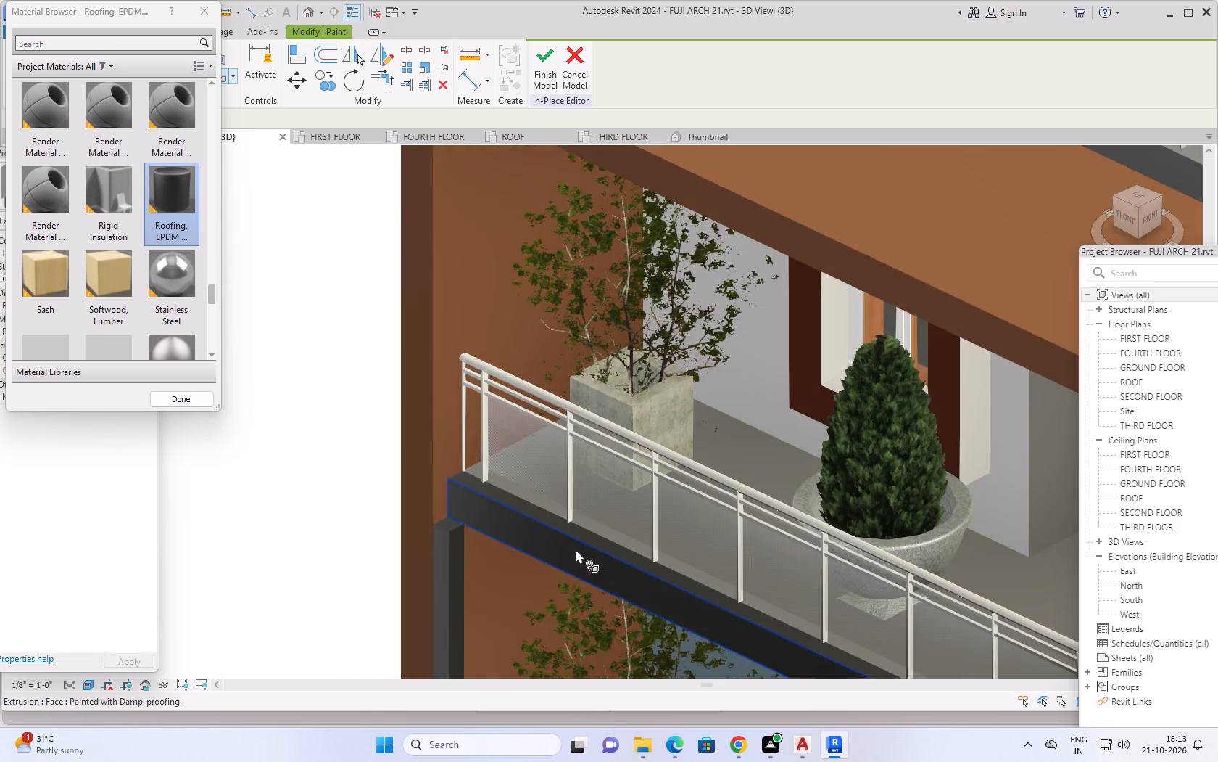
scroll(582, 558, "down", 3)
middle_click_drag(610, 568, 404, 291)
scroll(594, 495, "down", 1)
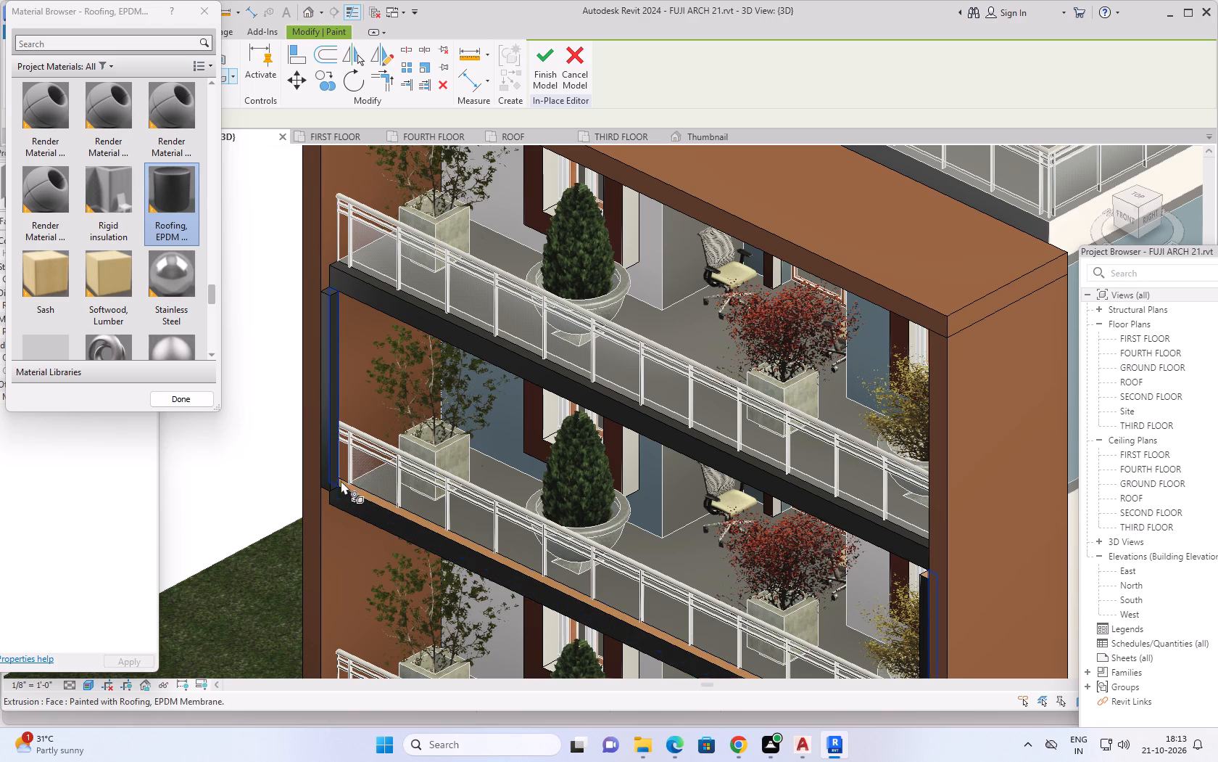
scroll(353, 491, "up", 5)
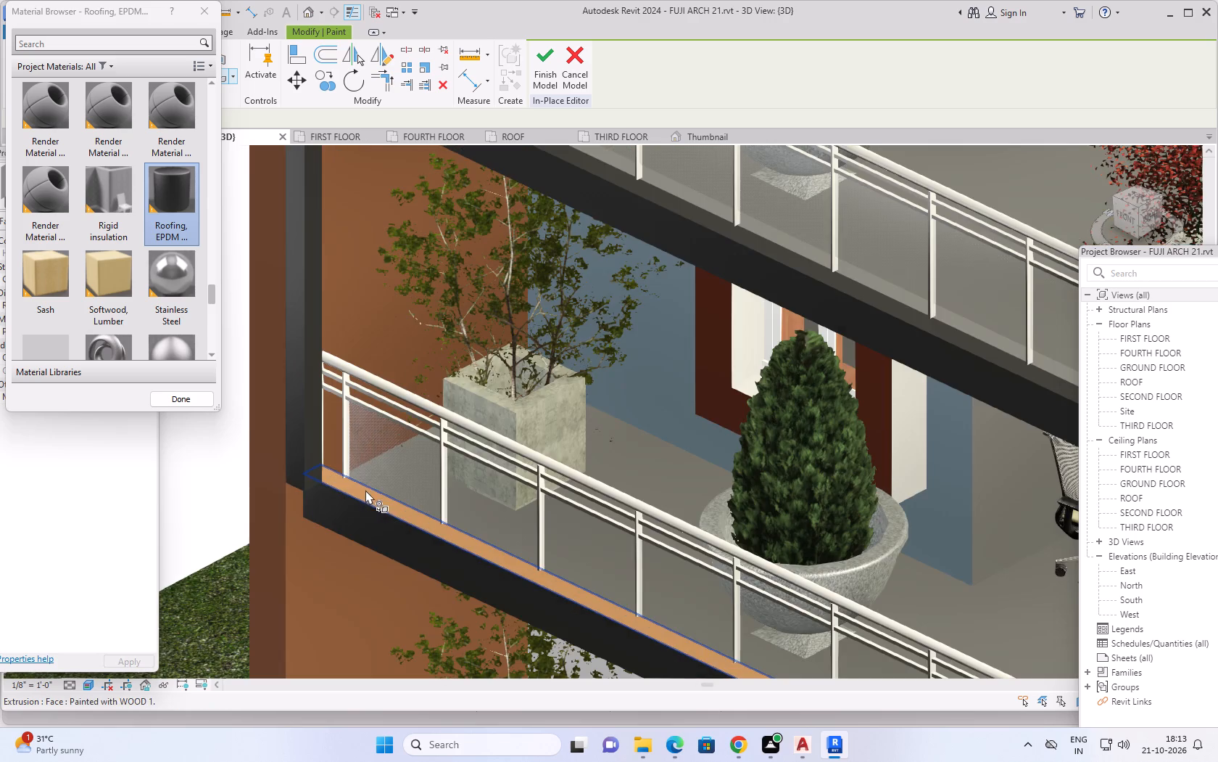
middle_click_drag(365, 490, 357, 518, "shift")
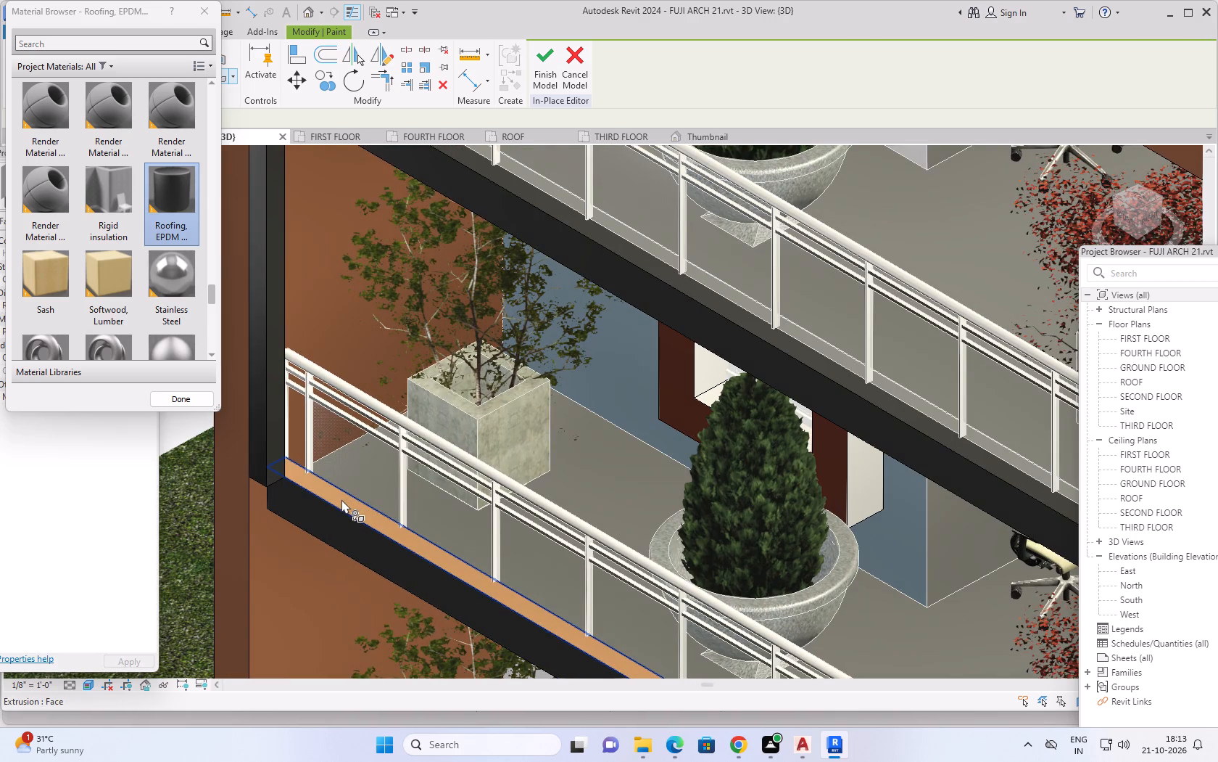
left_click(341, 499)
Paint the inner side face and top end of the middle balcony's right post with Roofing, EPDM Membrane.
scroll(439, 562, "down", 6)
scroll(497, 602, "down", 3)
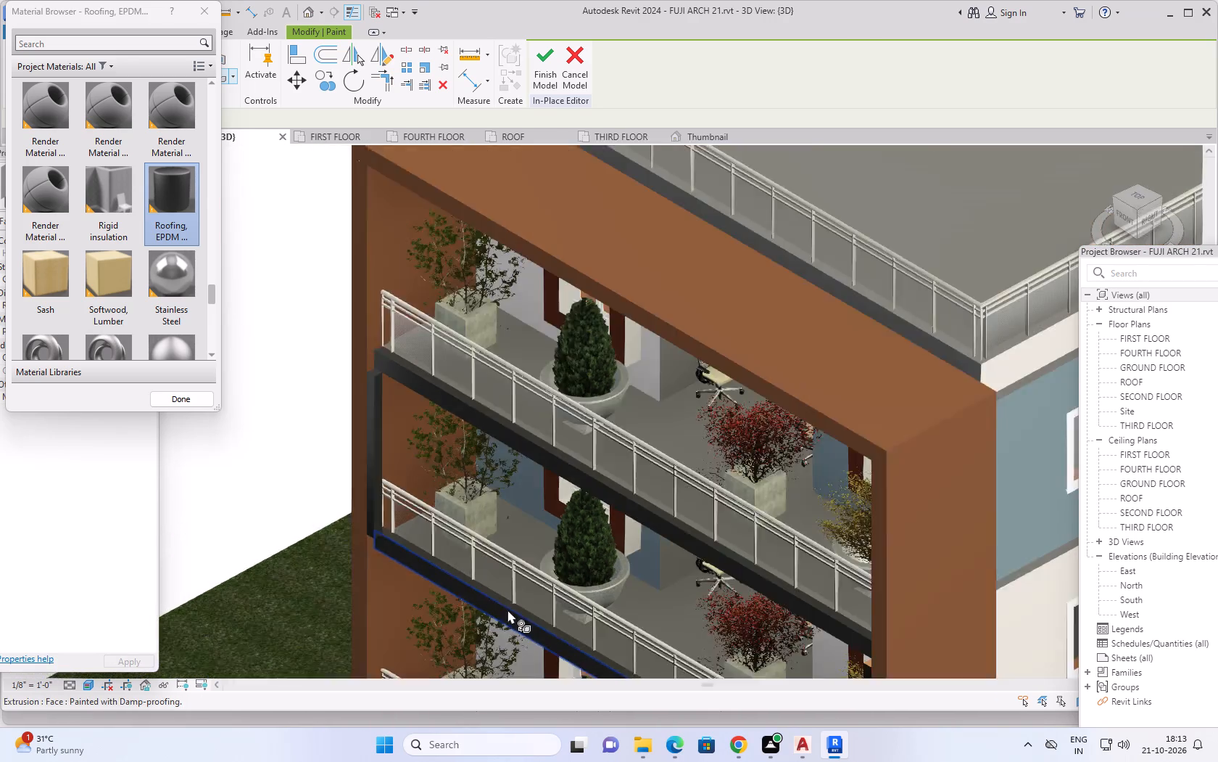
middle_click_drag(534, 611, 477, 469)
middle_click_drag(512, 530, 642, 558)
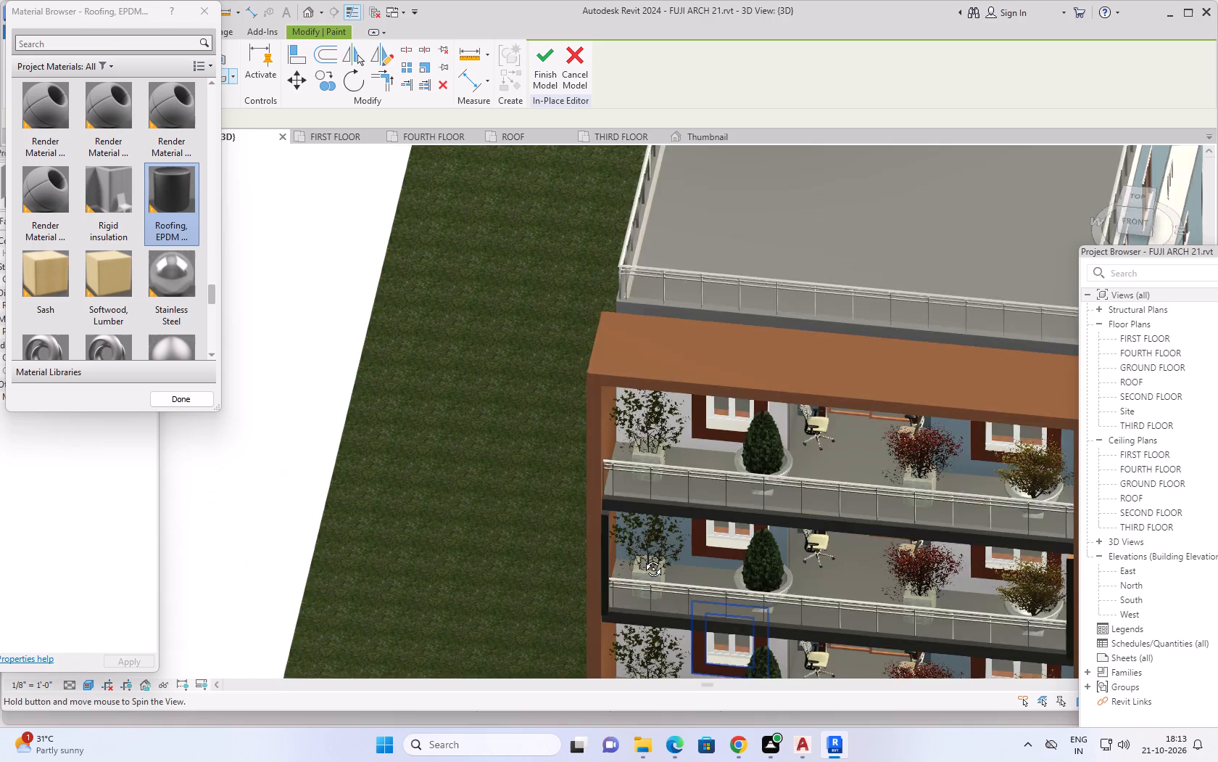
middle_click_drag(642, 558, 658, 558)
middle_click_drag(742, 498, 432, 464)
middle_click_drag(649, 510, 629, 511, "shift")
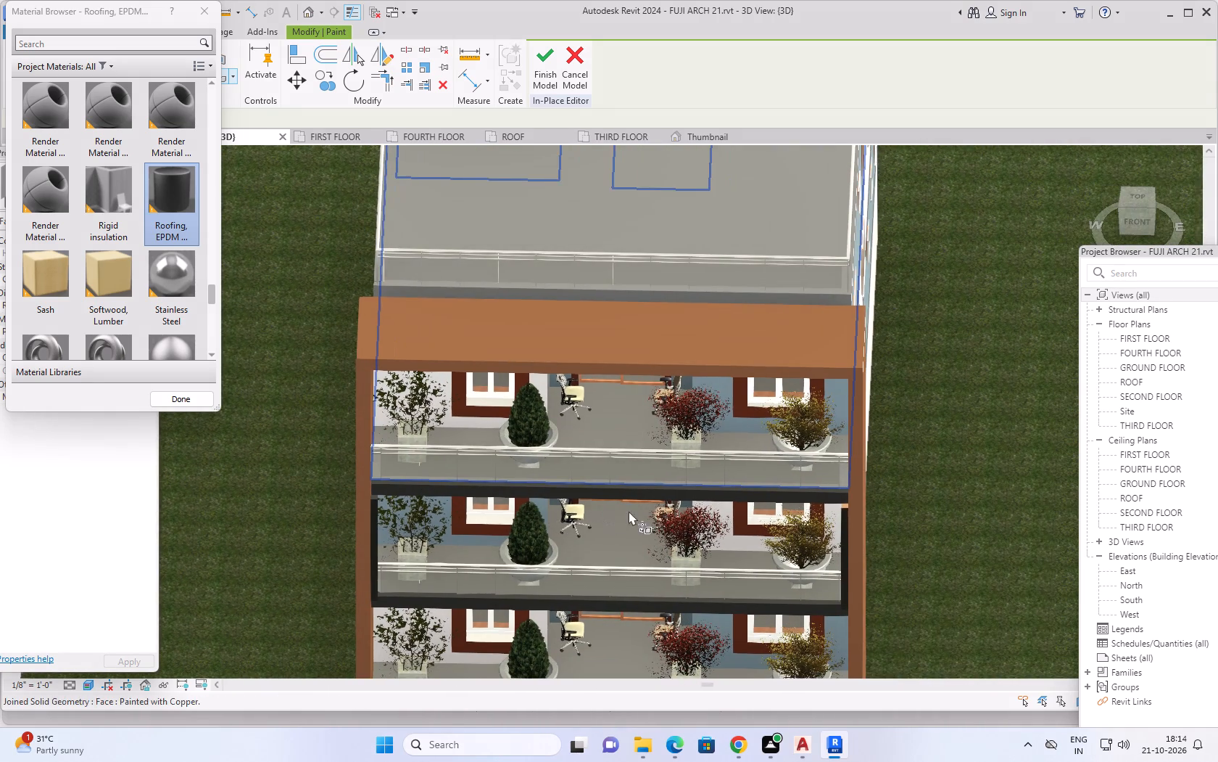
middle_click_drag(629, 511, 737, 491, "shift")
middle_click_drag(729, 467, 455, 493)
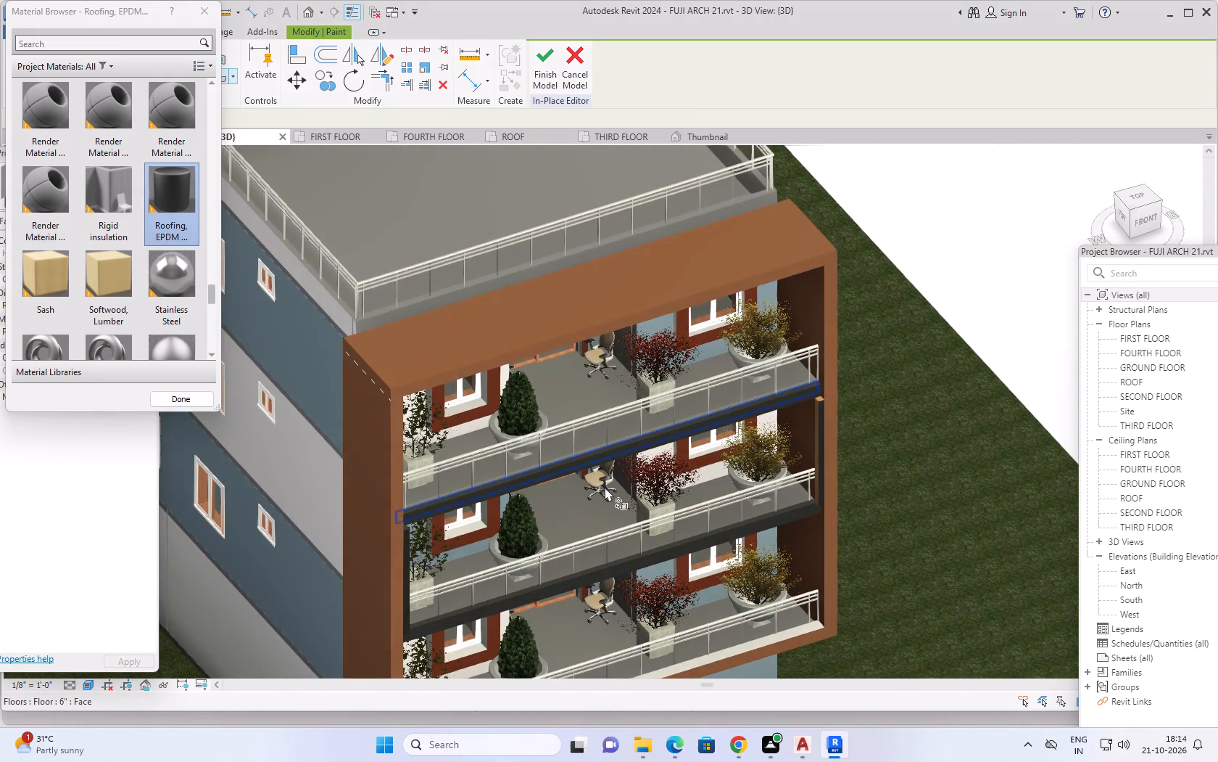
scroll(804, 405, "up", 8)
middle_click_drag(826, 445, 841, 406, "shift")
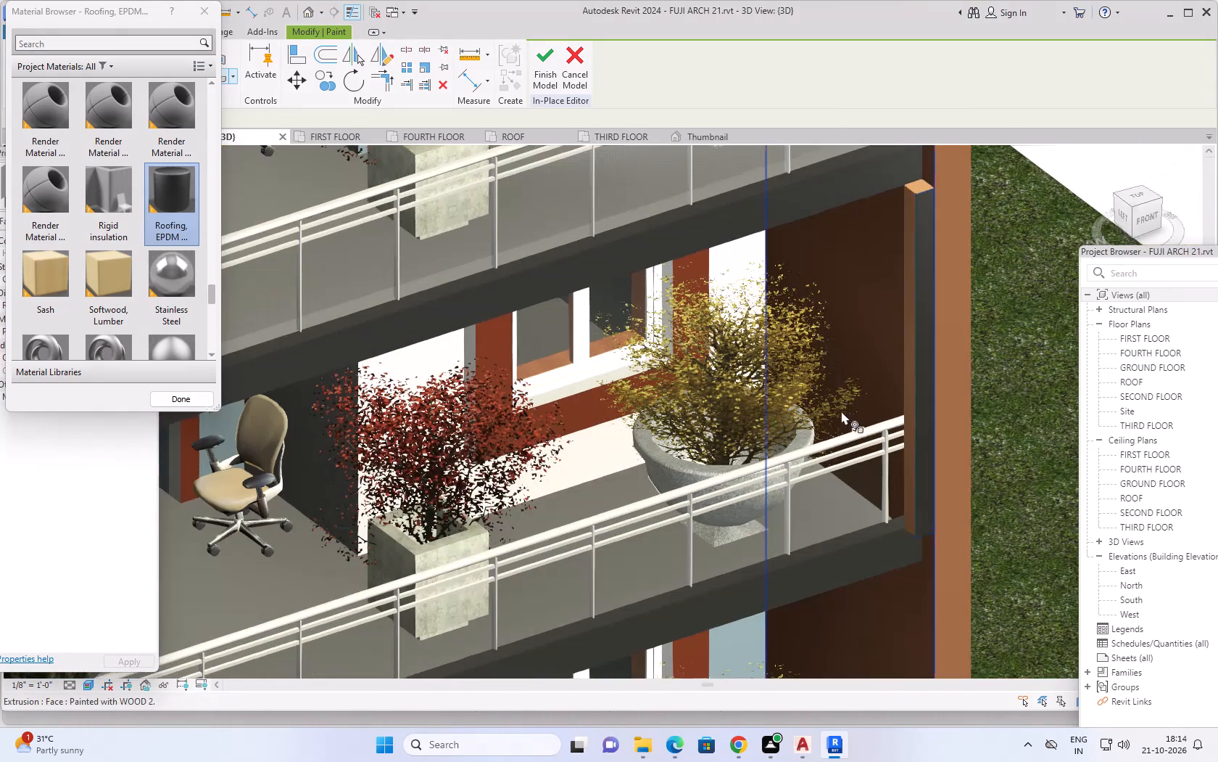
left_click(908, 362)
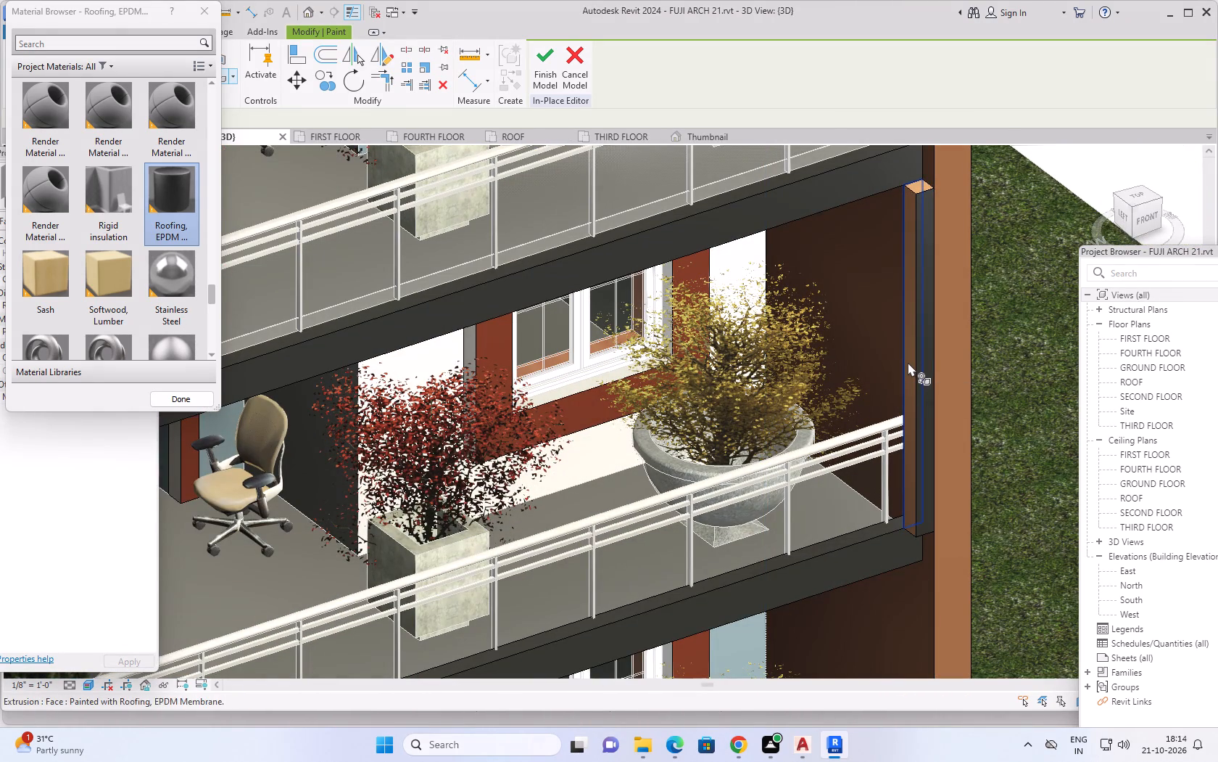
left_click(919, 187)
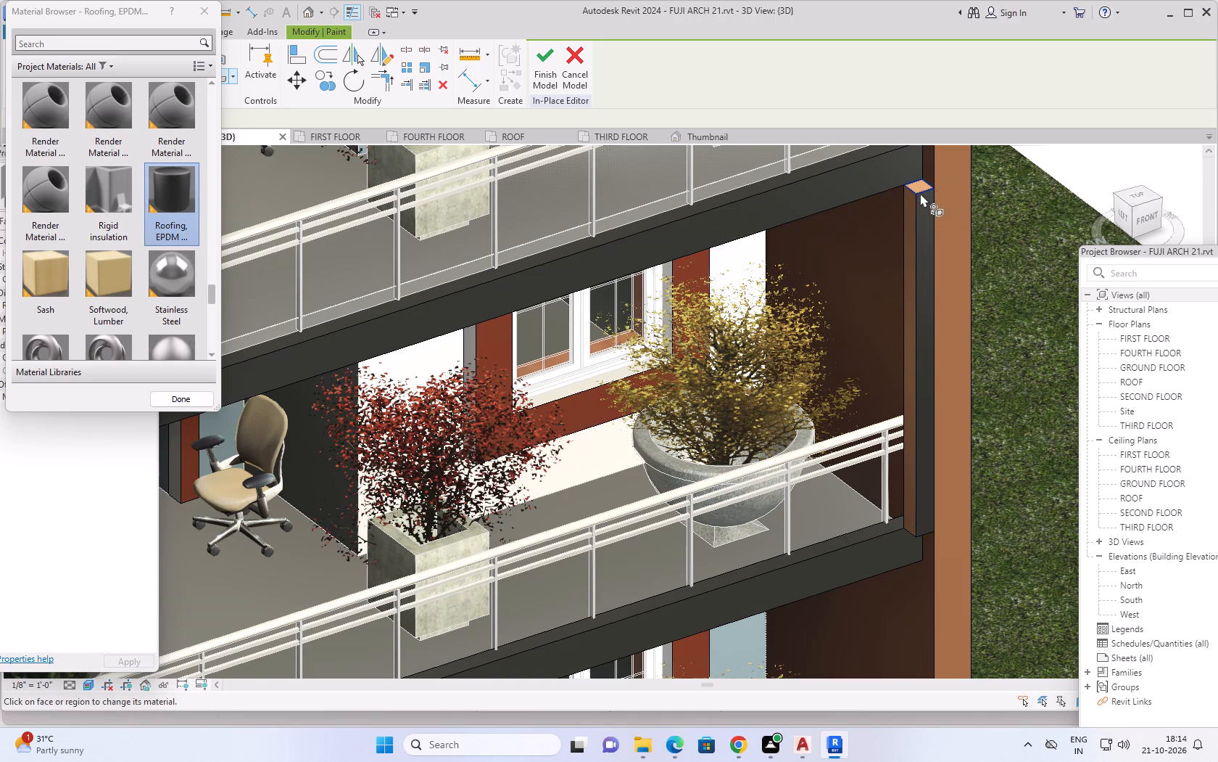
Paint the remaining side face of the middle balcony's right post with Roofing, EPDM Membrane.
left_click(911, 208)
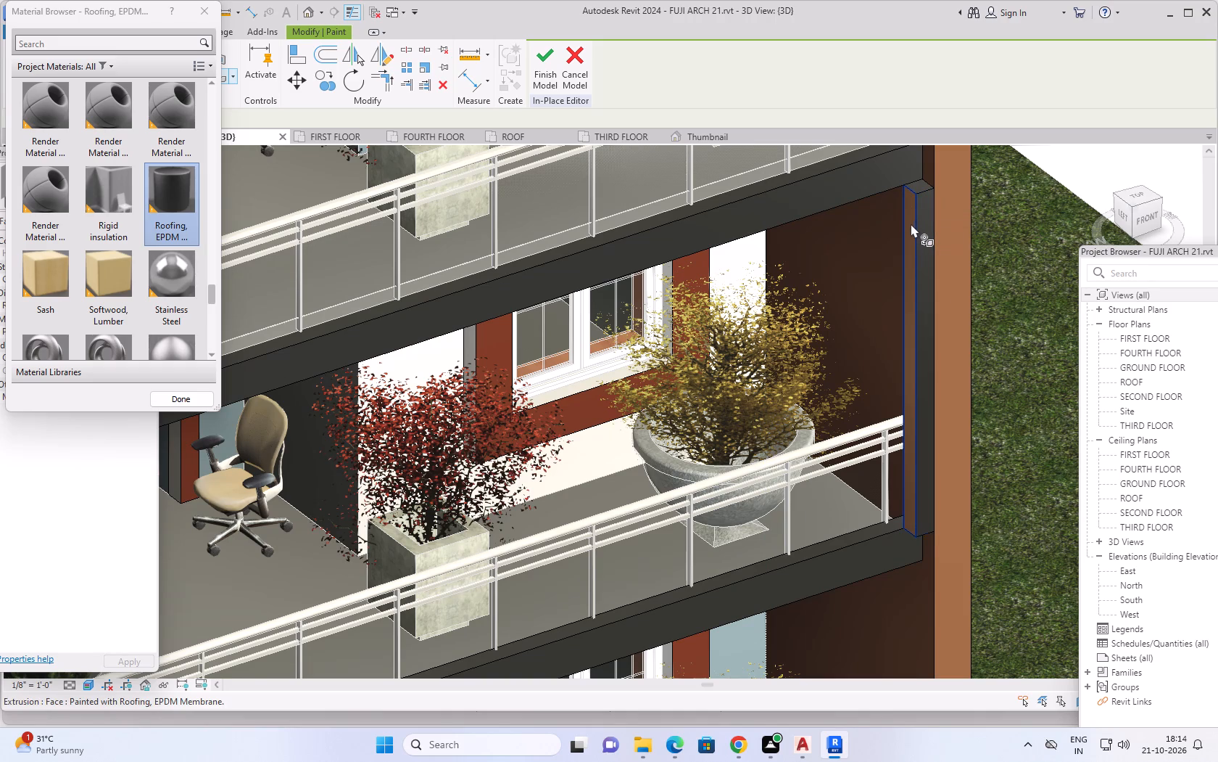
left_click(909, 227)
Examine the painted balcony frame, floor bands and posts across the whole front facade.
scroll(845, 560, "down", 2)
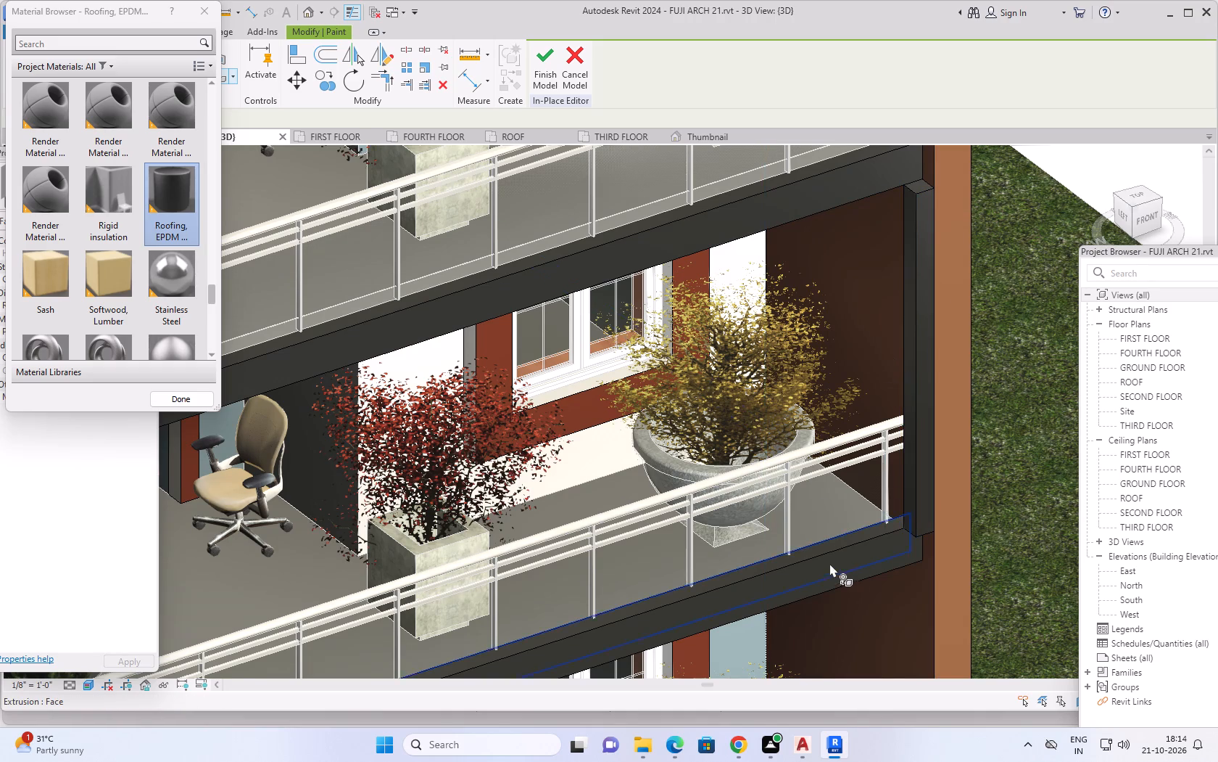
scroll(813, 558, "down", 5)
middle_click_drag(953, 531, 855, 430)
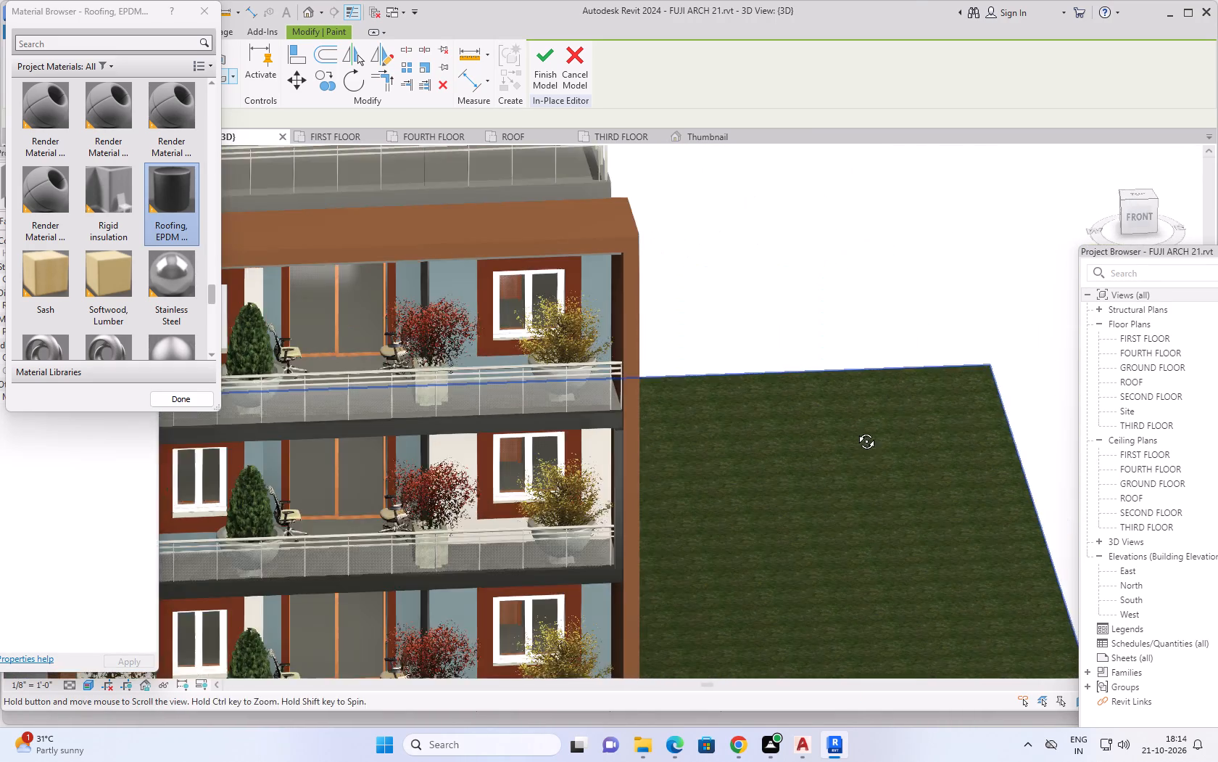
middle_click_drag(855, 430, 850, 401)
scroll(741, 467, "down", 6)
middle_click_drag(741, 496, 784, 491)
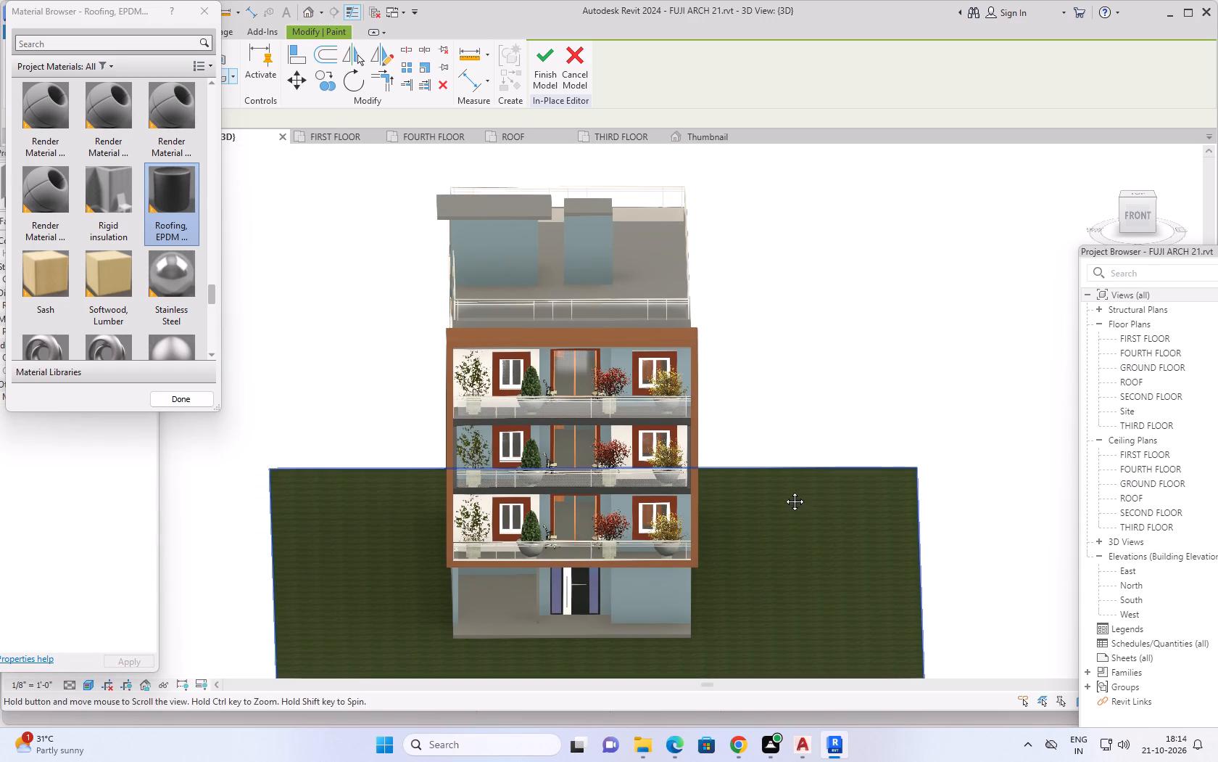
middle_click_drag(784, 491, 785, 491)
middle_click_drag(771, 493, 792, 429, "shift")
scroll(786, 447, "up", 3)
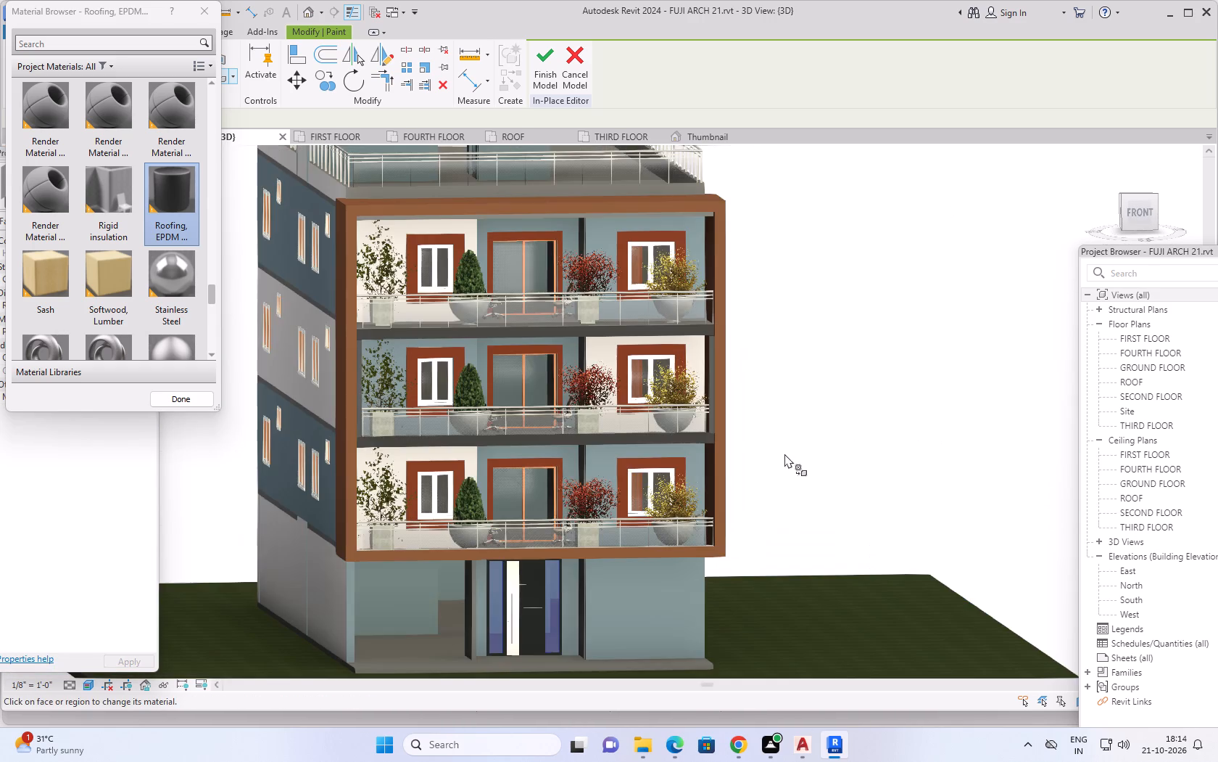
scroll(784, 454, "up", 2)
middle_click_drag(788, 459, 873, 478)
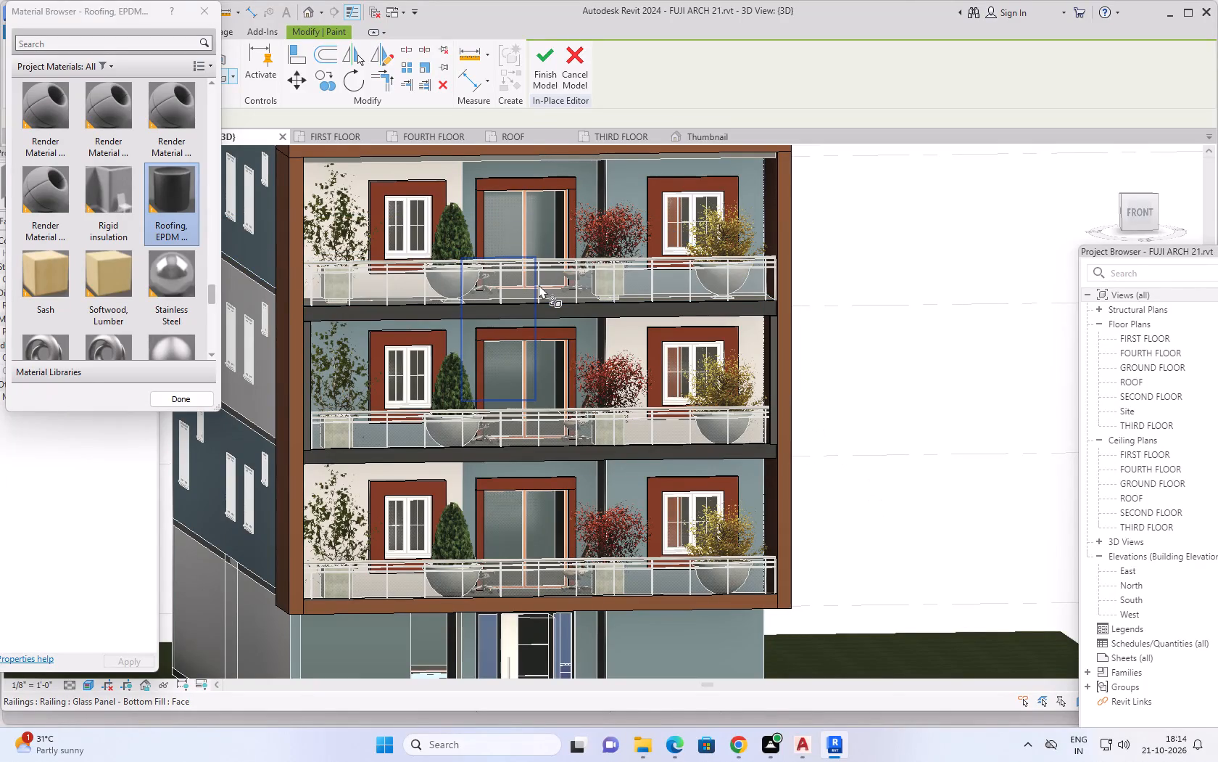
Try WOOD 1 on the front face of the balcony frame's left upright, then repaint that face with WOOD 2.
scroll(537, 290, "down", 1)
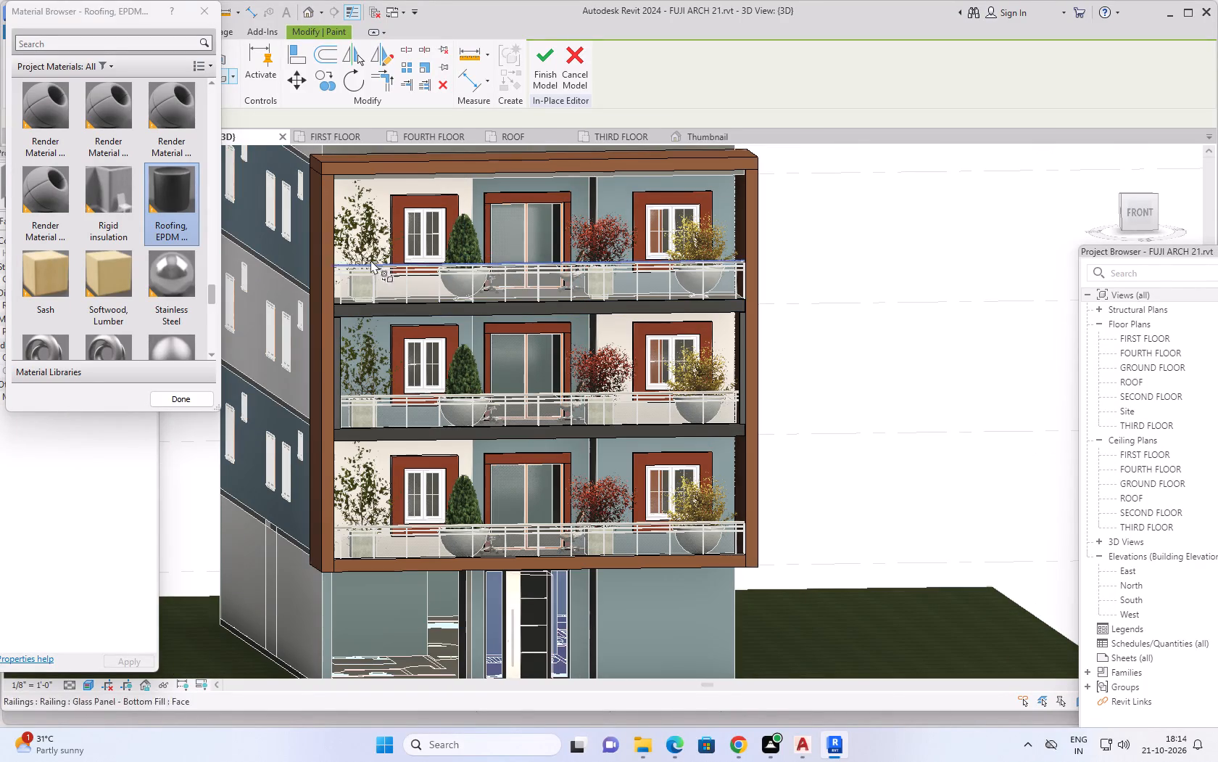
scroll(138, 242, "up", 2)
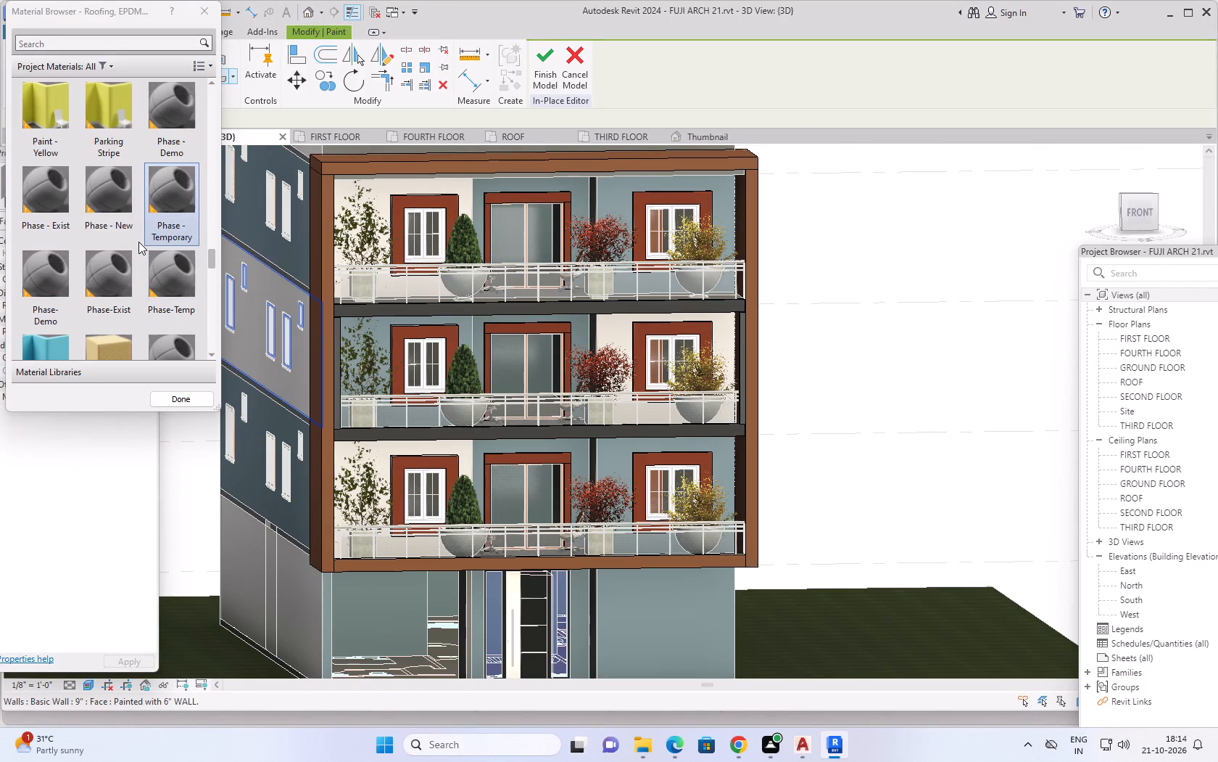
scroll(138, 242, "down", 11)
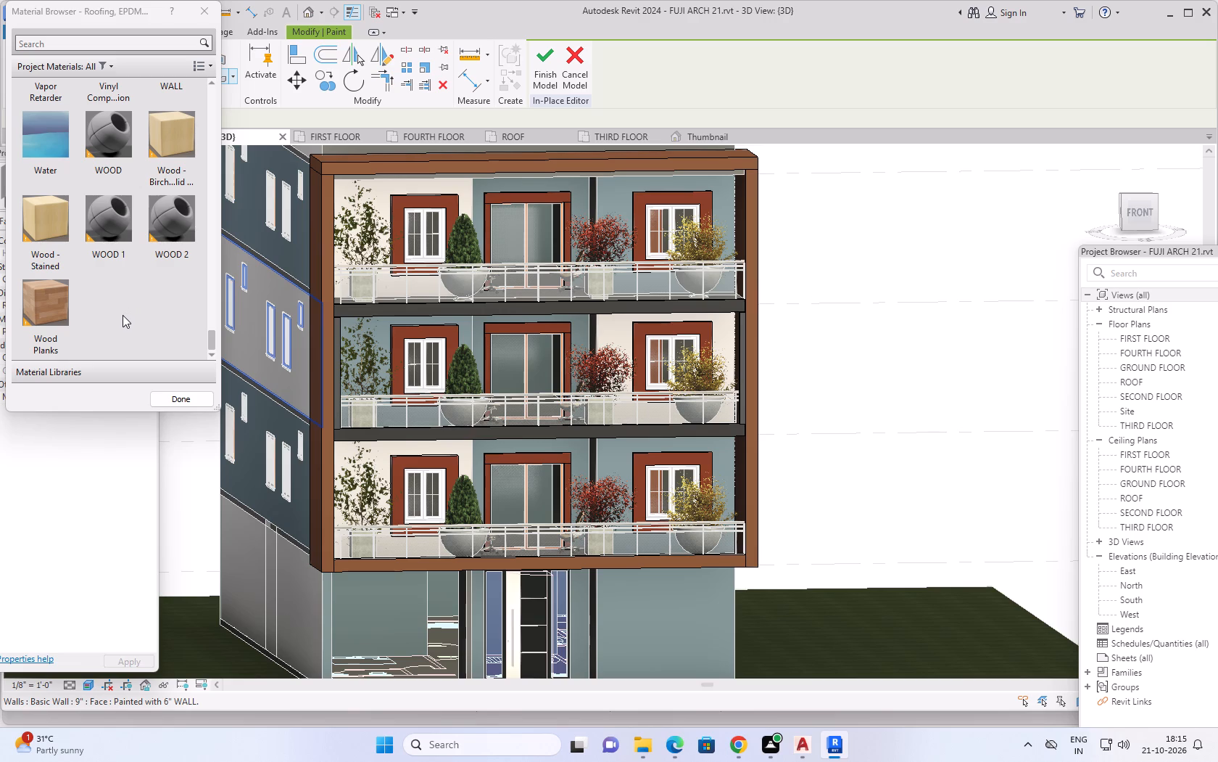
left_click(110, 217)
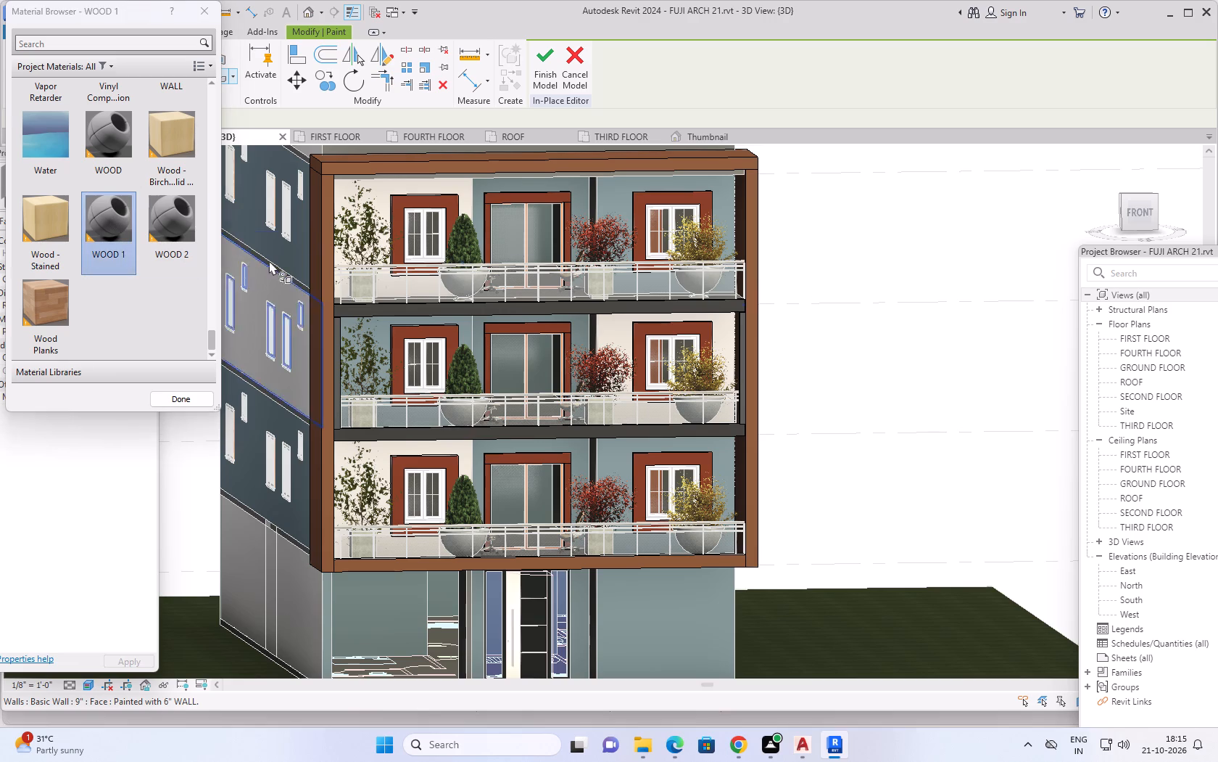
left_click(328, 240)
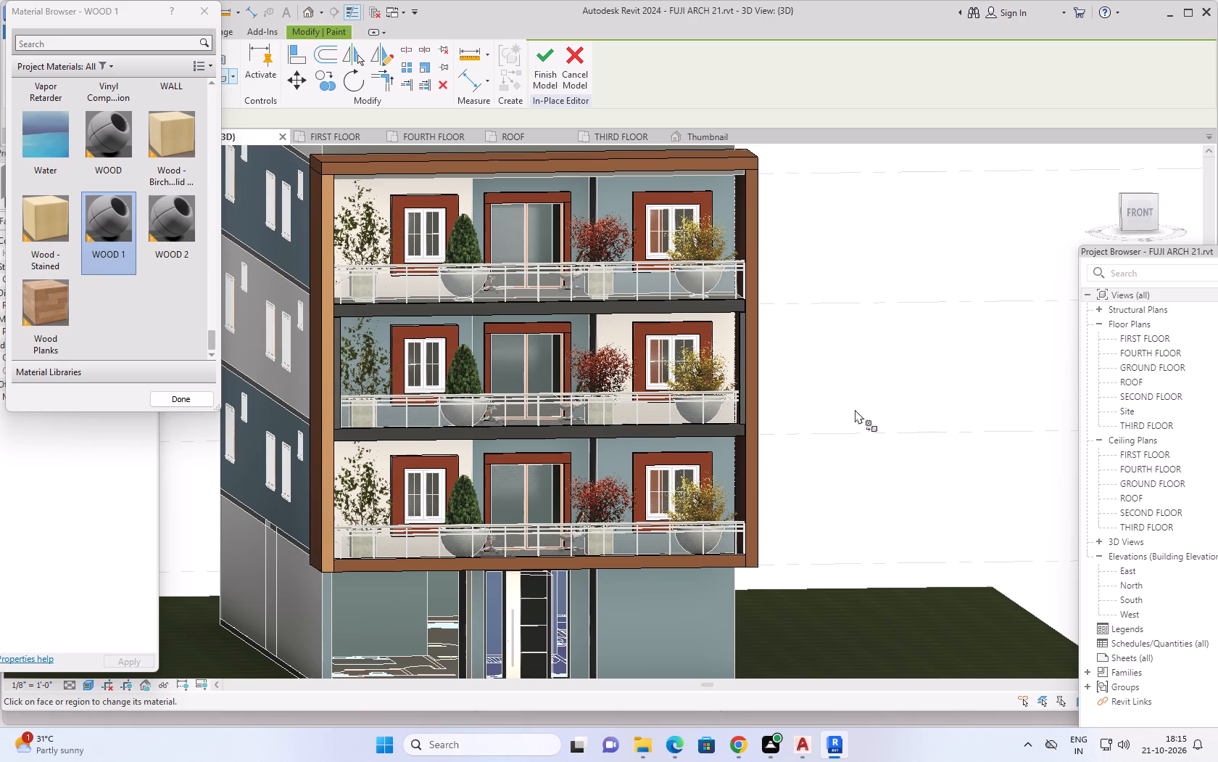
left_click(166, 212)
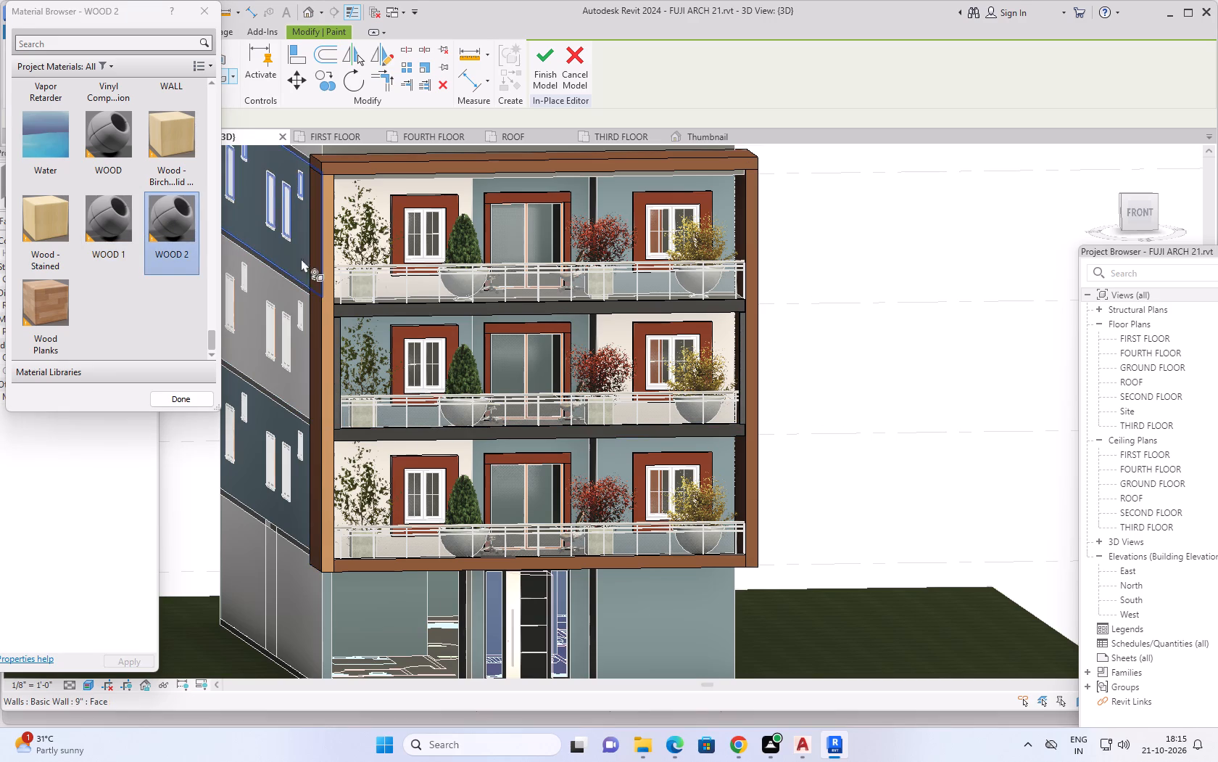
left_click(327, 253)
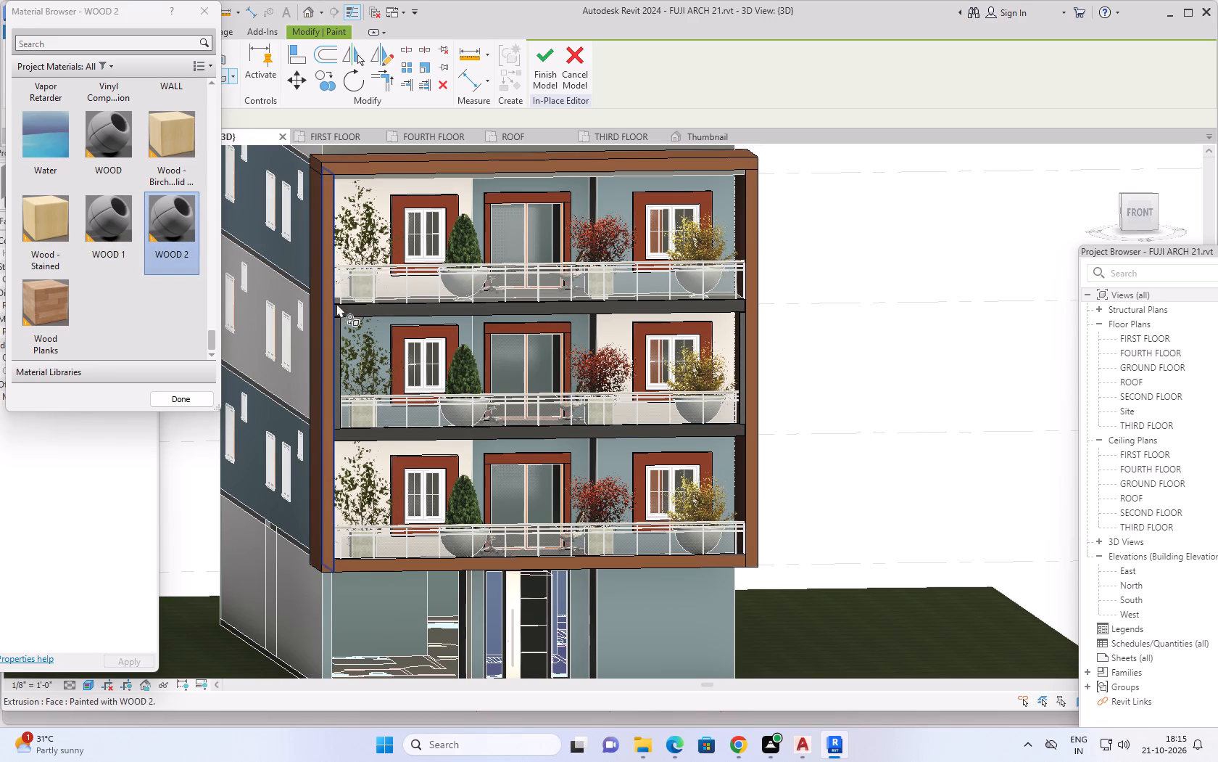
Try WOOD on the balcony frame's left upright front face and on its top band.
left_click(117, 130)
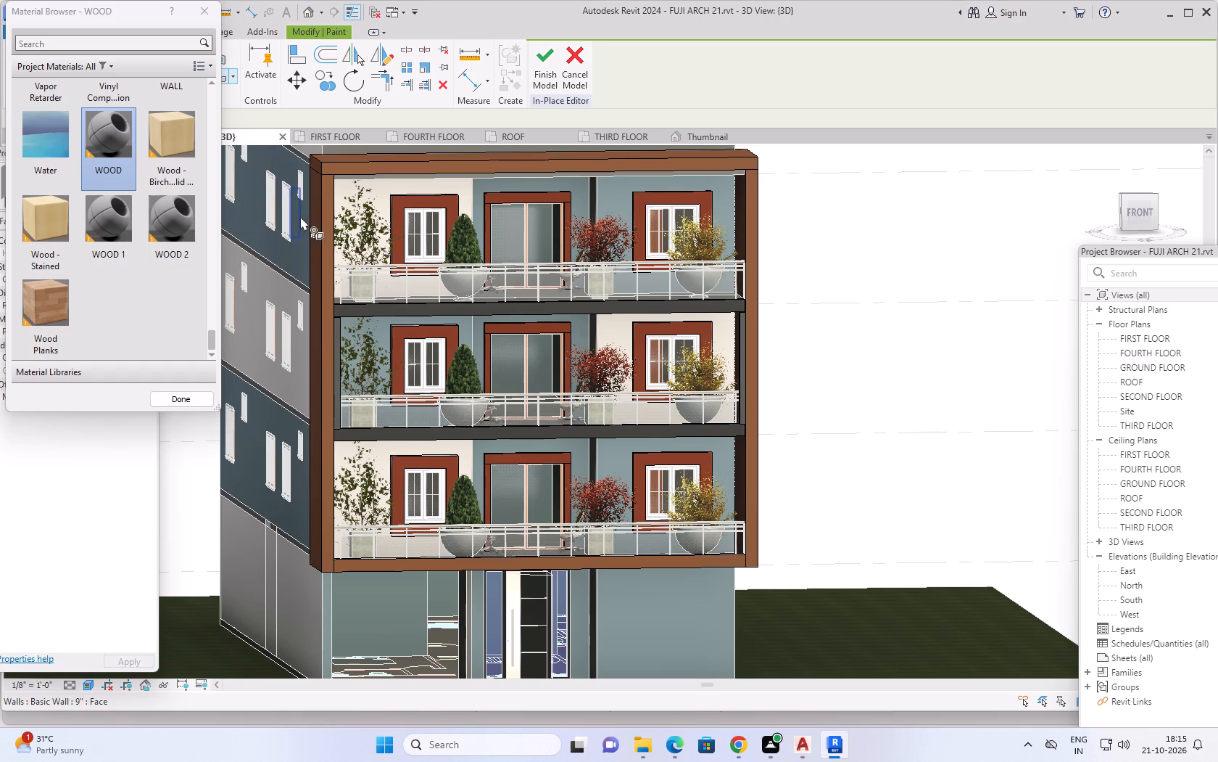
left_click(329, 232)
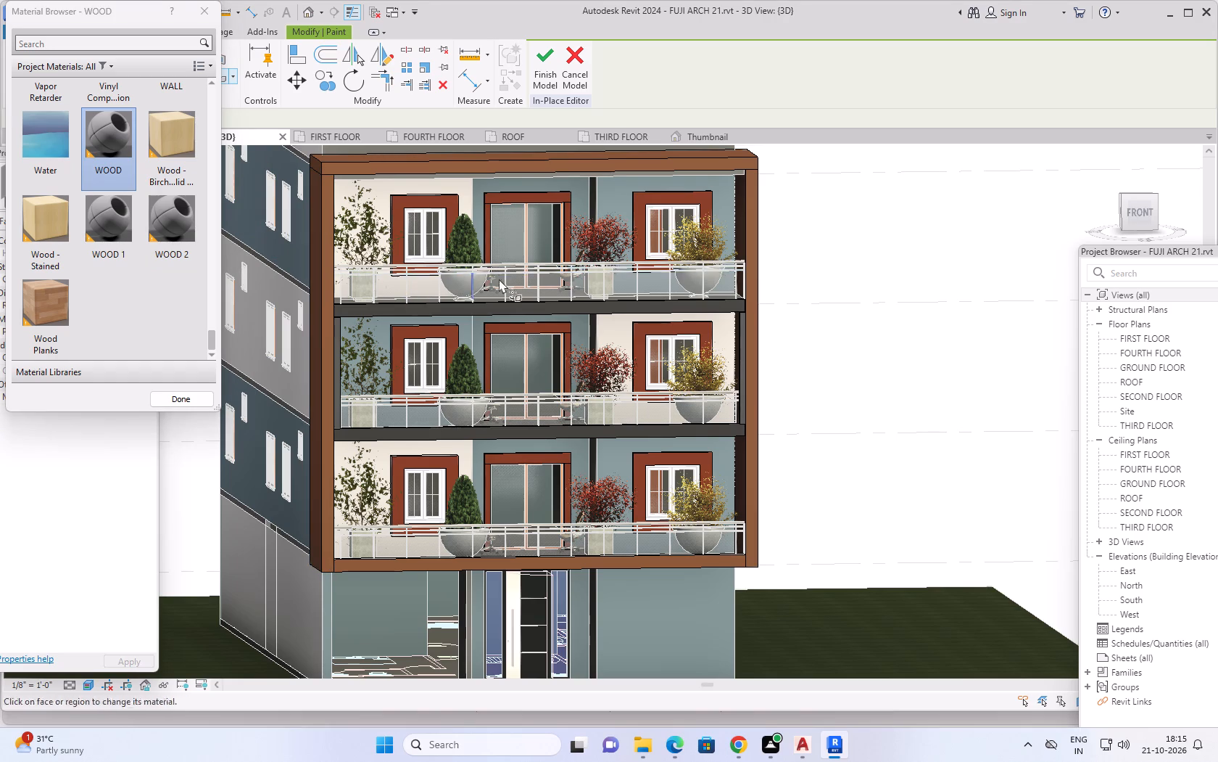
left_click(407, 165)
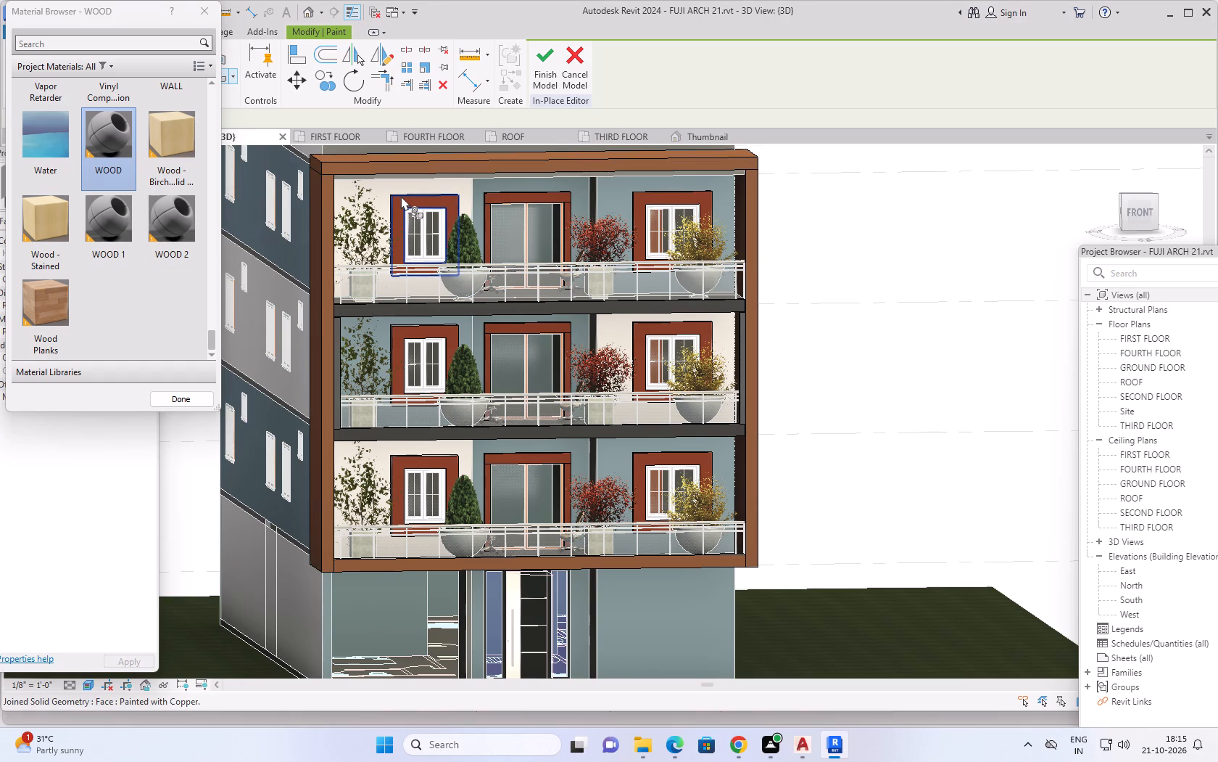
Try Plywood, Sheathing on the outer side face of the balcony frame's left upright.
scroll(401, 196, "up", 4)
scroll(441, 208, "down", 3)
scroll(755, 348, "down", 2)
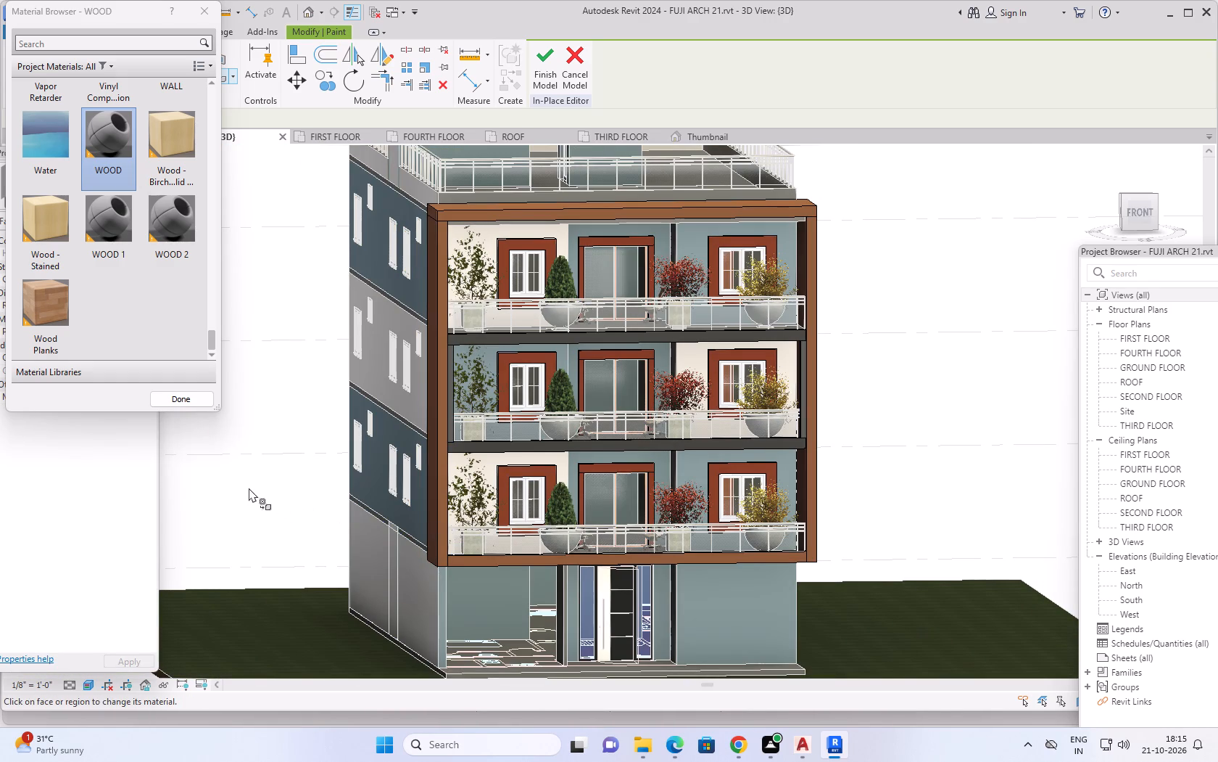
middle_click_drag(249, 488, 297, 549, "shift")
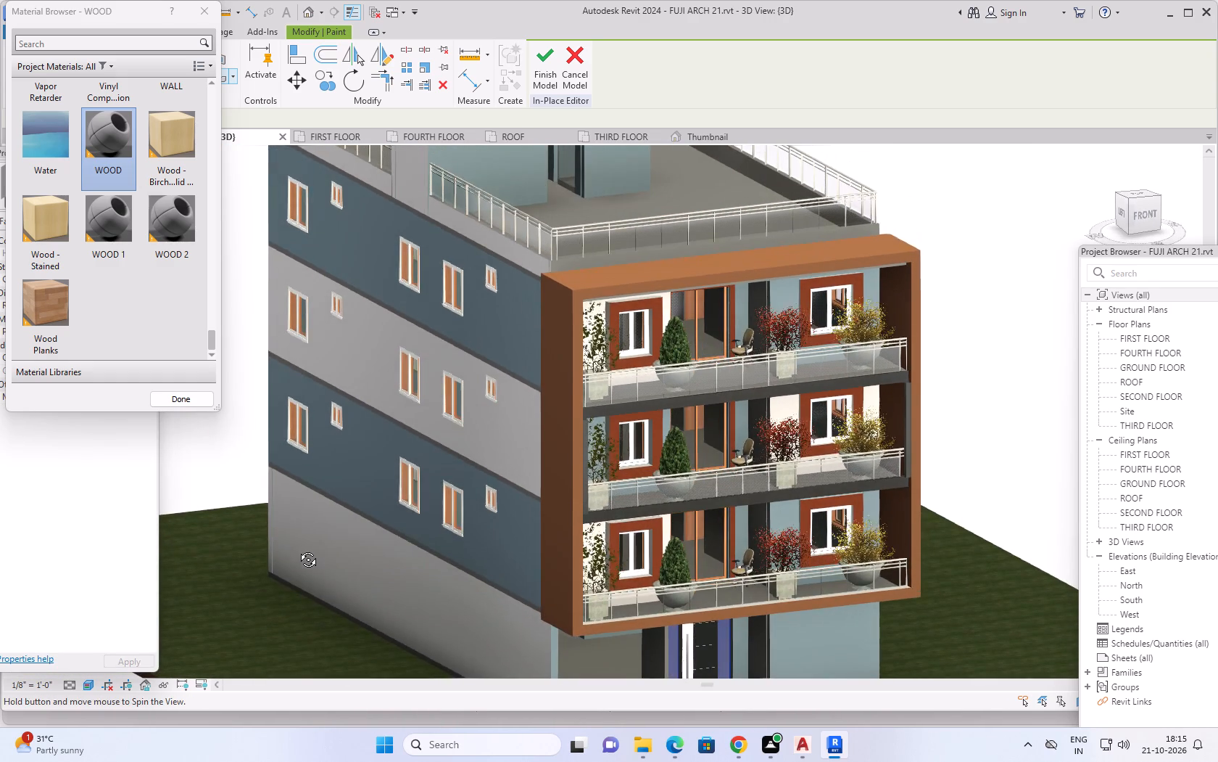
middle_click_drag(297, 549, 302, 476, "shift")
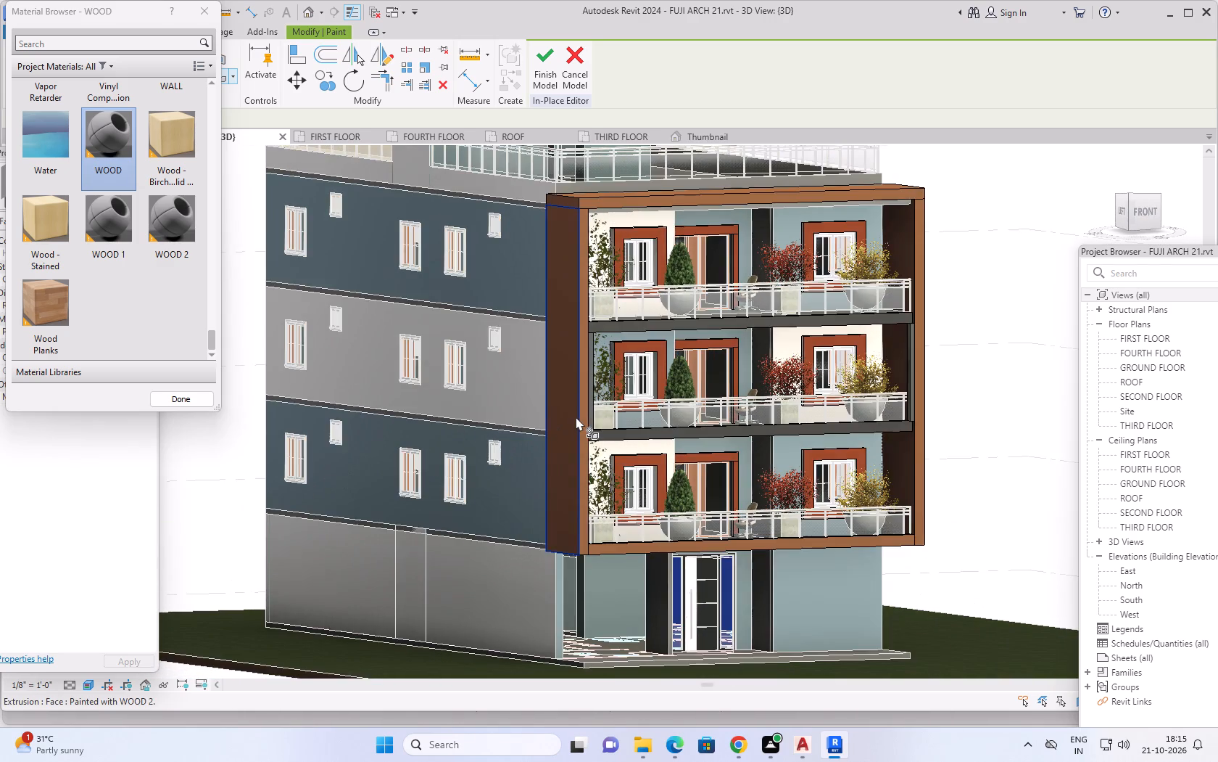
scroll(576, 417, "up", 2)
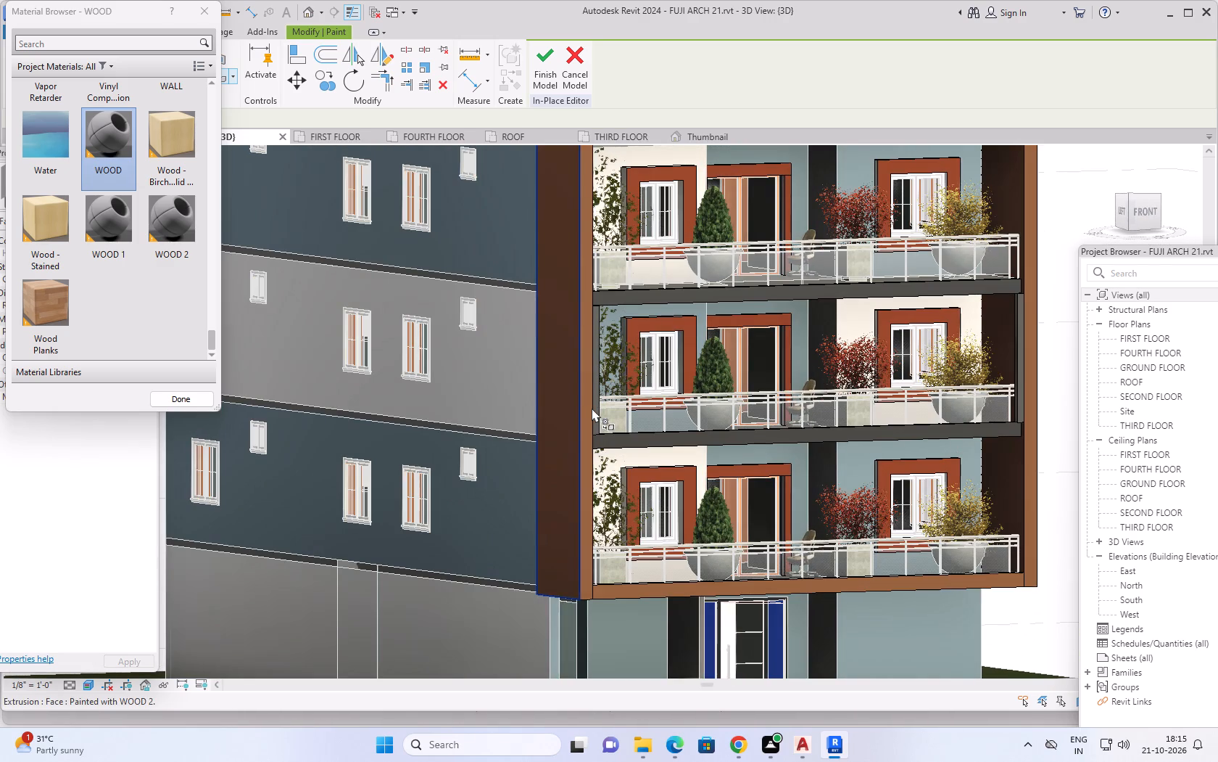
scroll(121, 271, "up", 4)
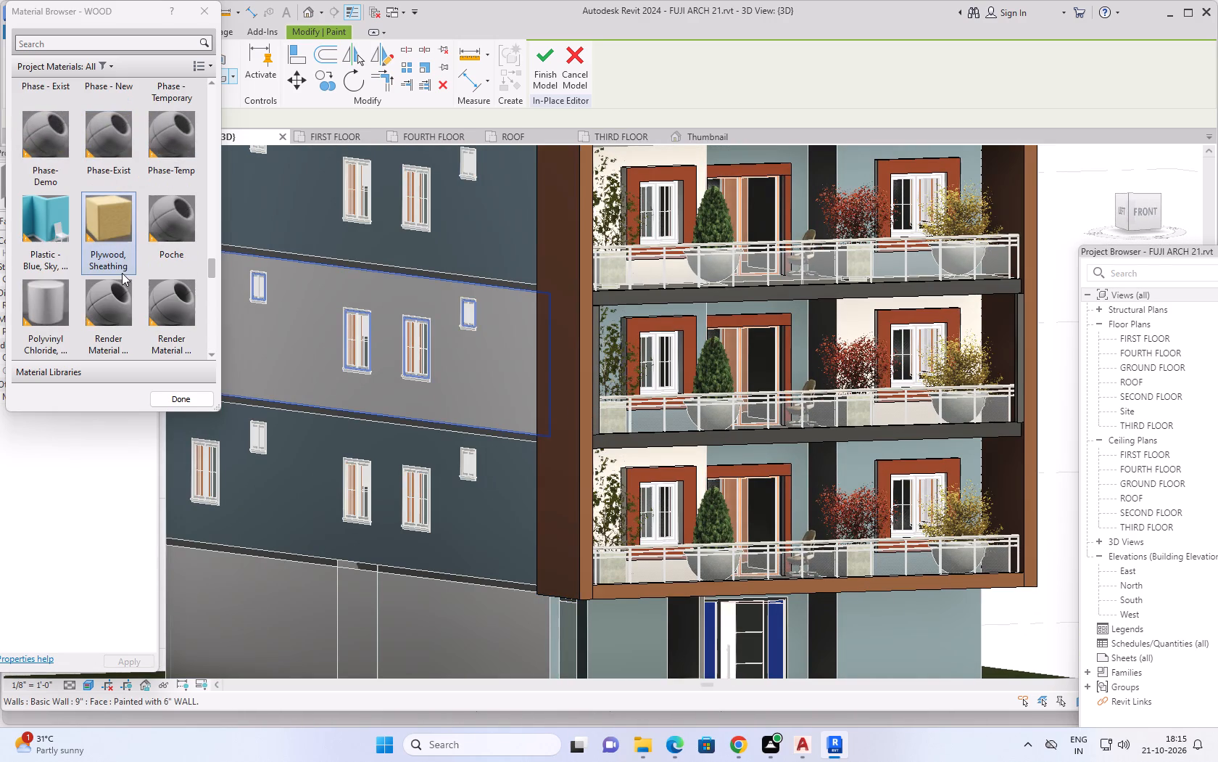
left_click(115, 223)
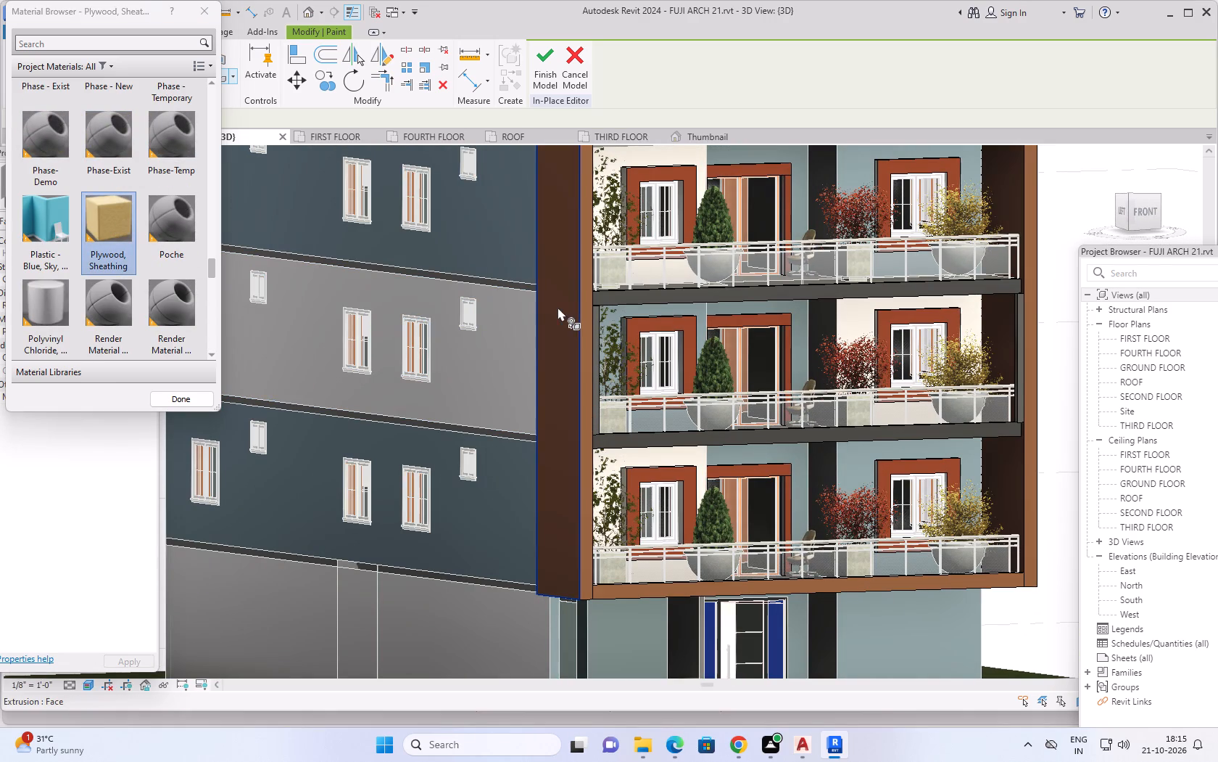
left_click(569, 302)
Repaint the frame's left upright, on its outer side and front faces, and the top band with WOOD 2.
scroll(579, 348, "down", 2)
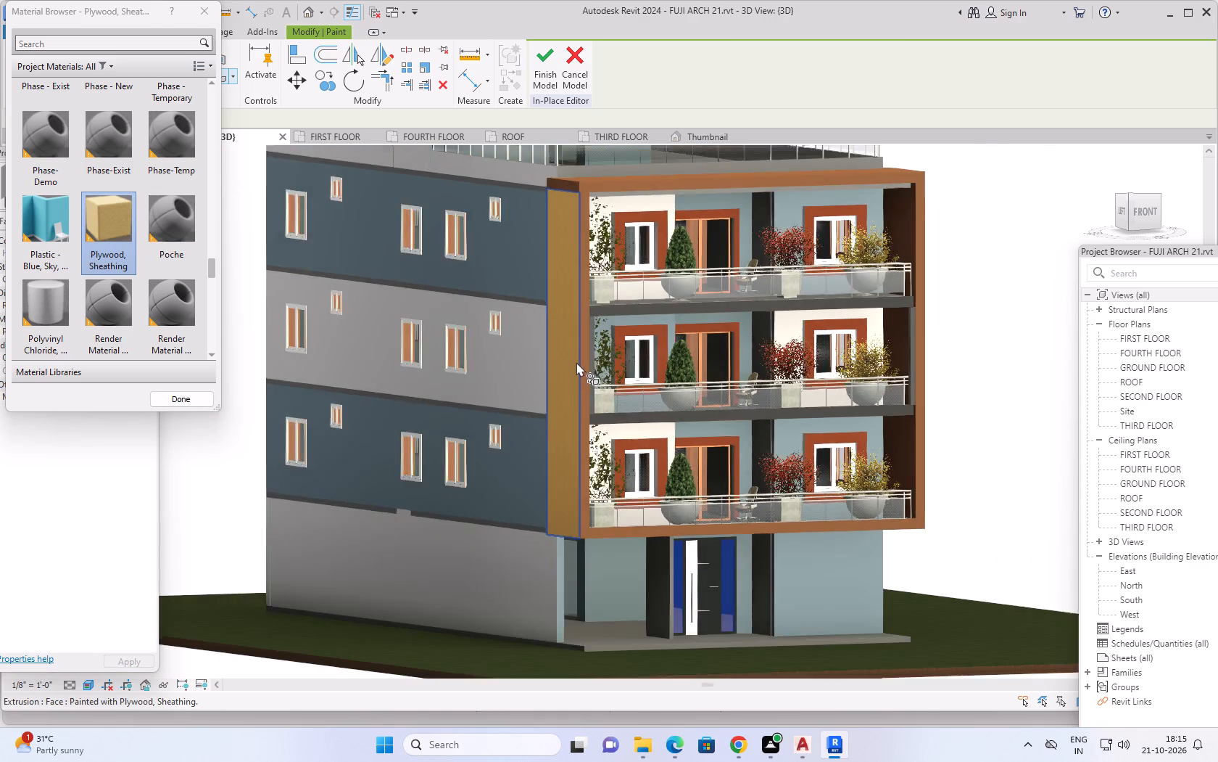
scroll(576, 363, "down", 2)
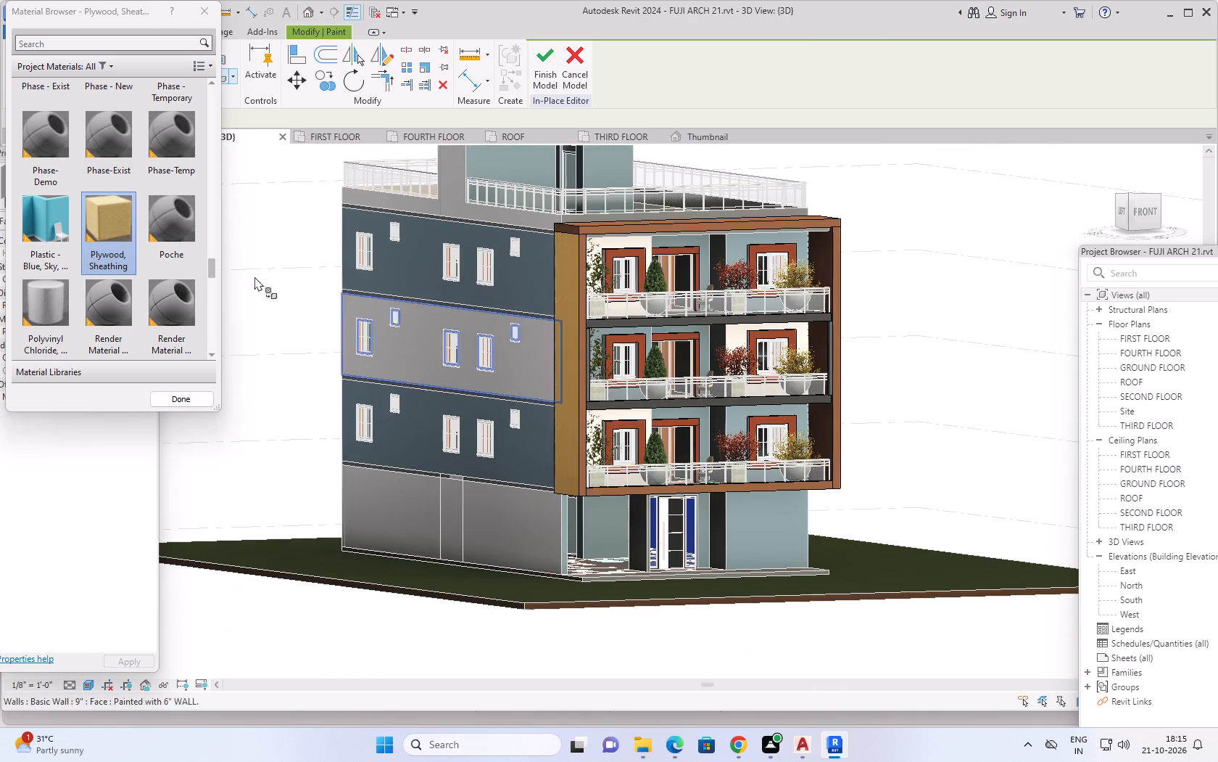
scroll(96, 254, "down", 7)
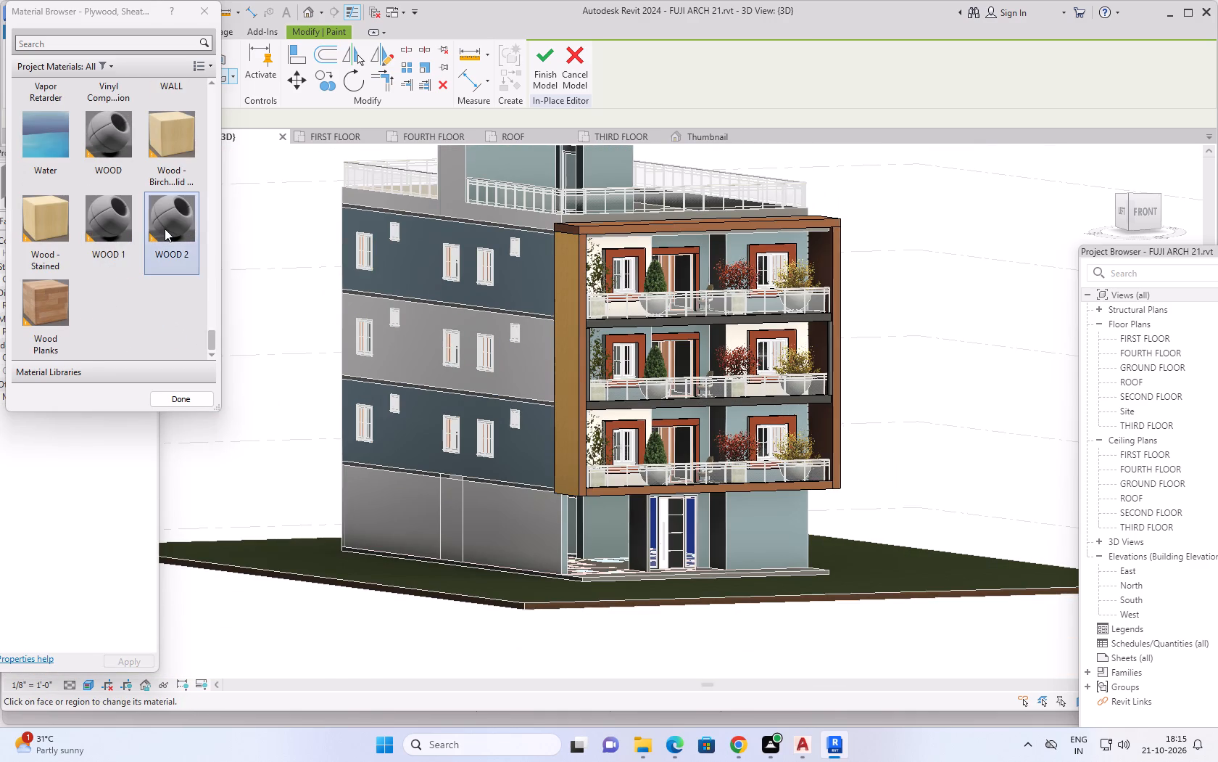
left_click(165, 229)
left_click(565, 285)
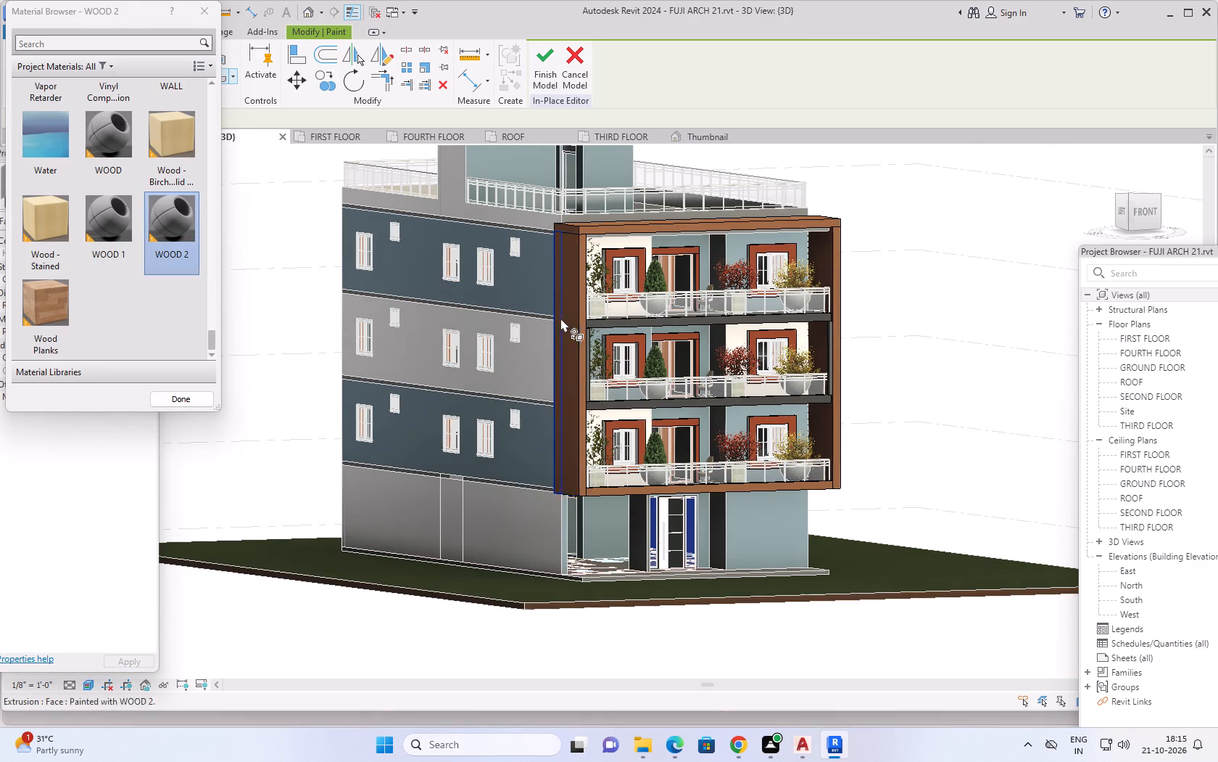
scroll(576, 321, "up", 5)
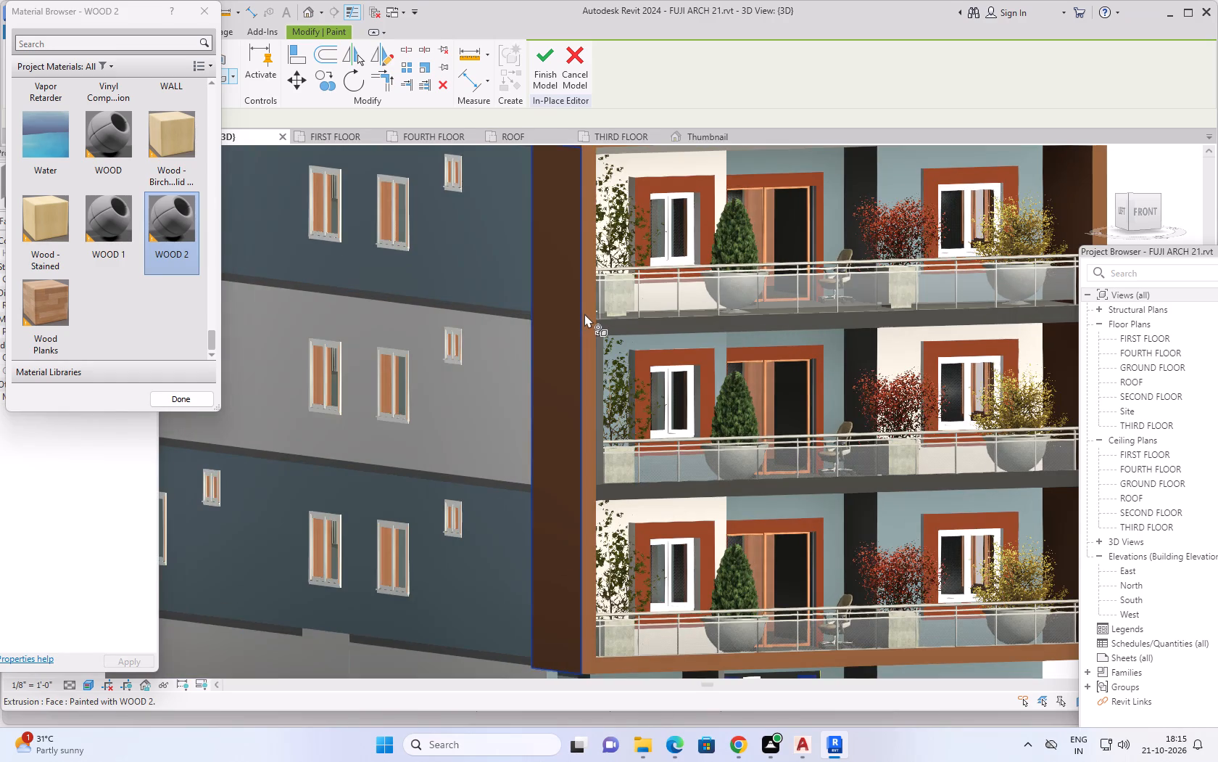
left_click(588, 319)
scroll(574, 294, "down", 2)
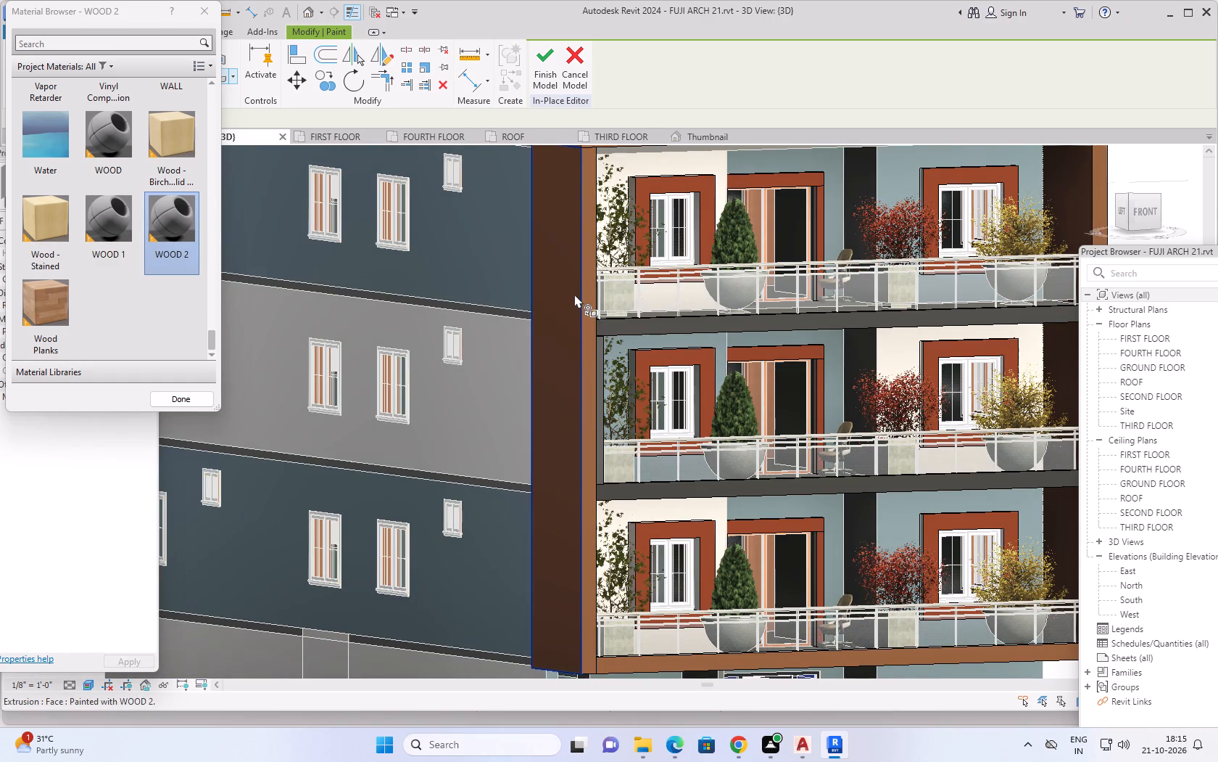
scroll(574, 294, "down", 2)
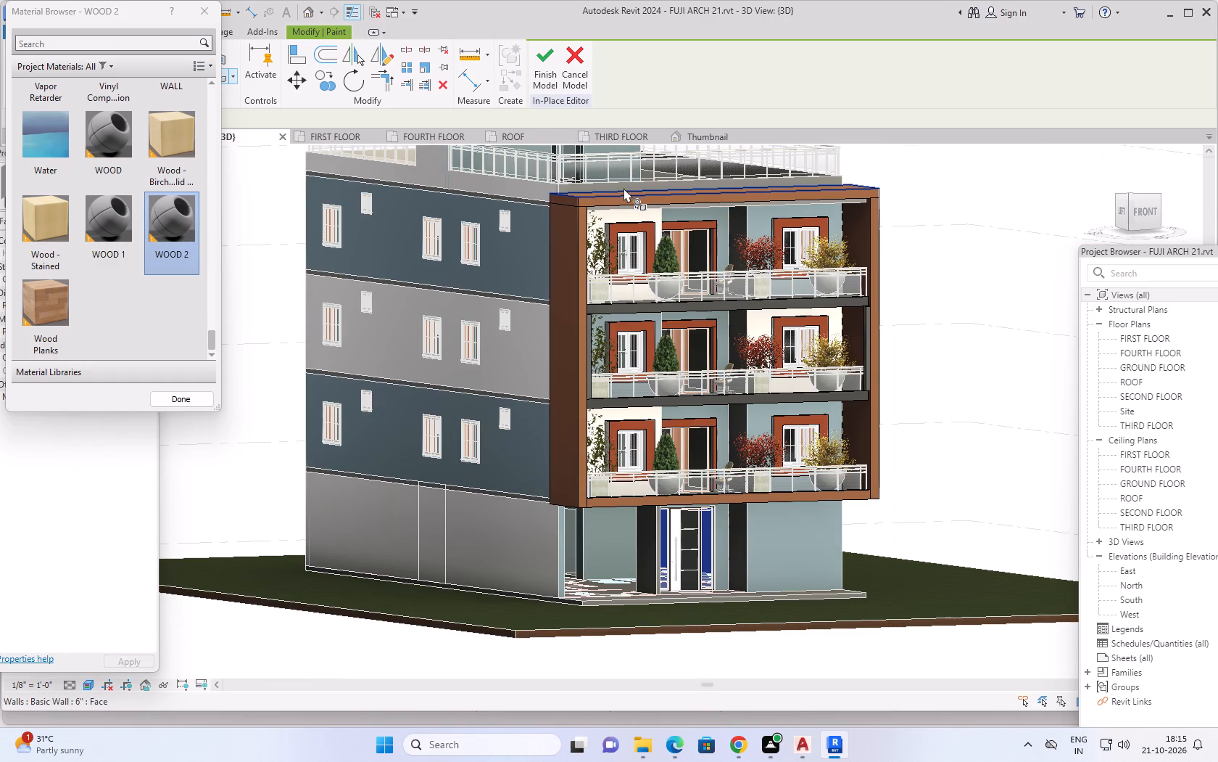
left_click(623, 190)
Review the building's finished exterior colours from the front and both sides.
scroll(767, 208, "down", 2)
scroll(841, 243, "down", 1)
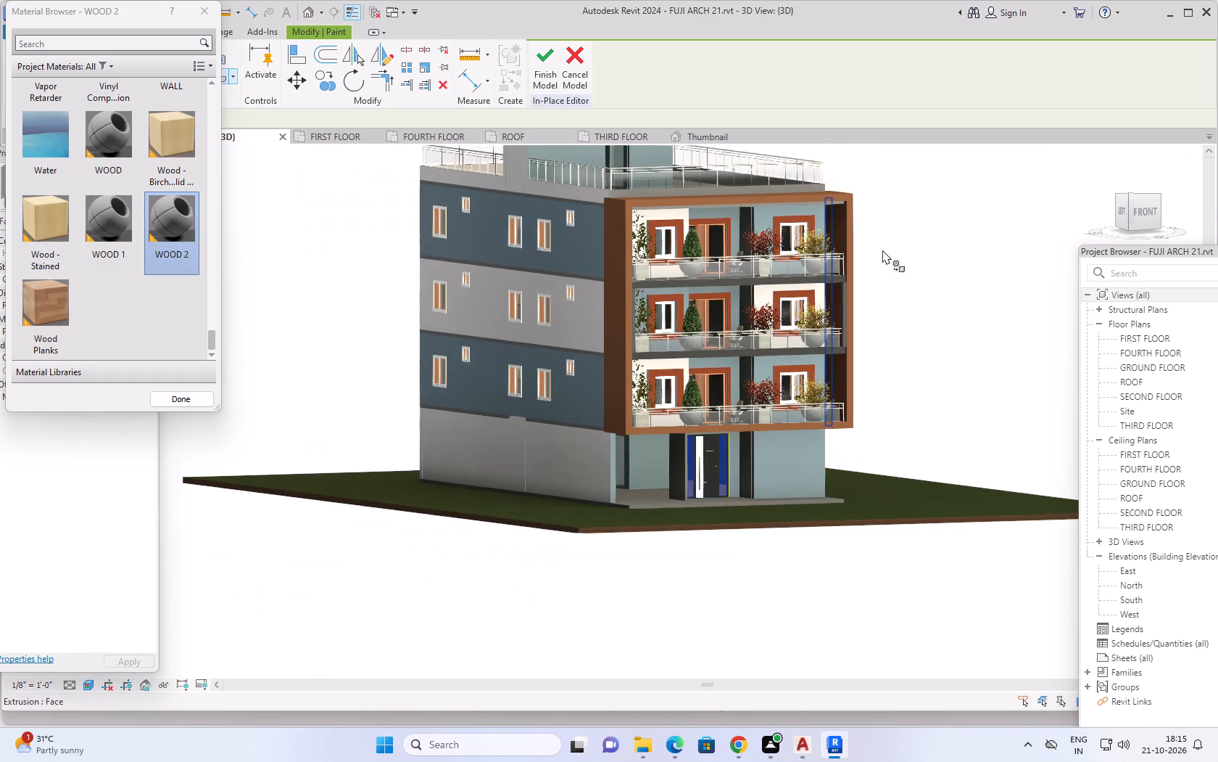
middle_click_drag(882, 250, 798, 303)
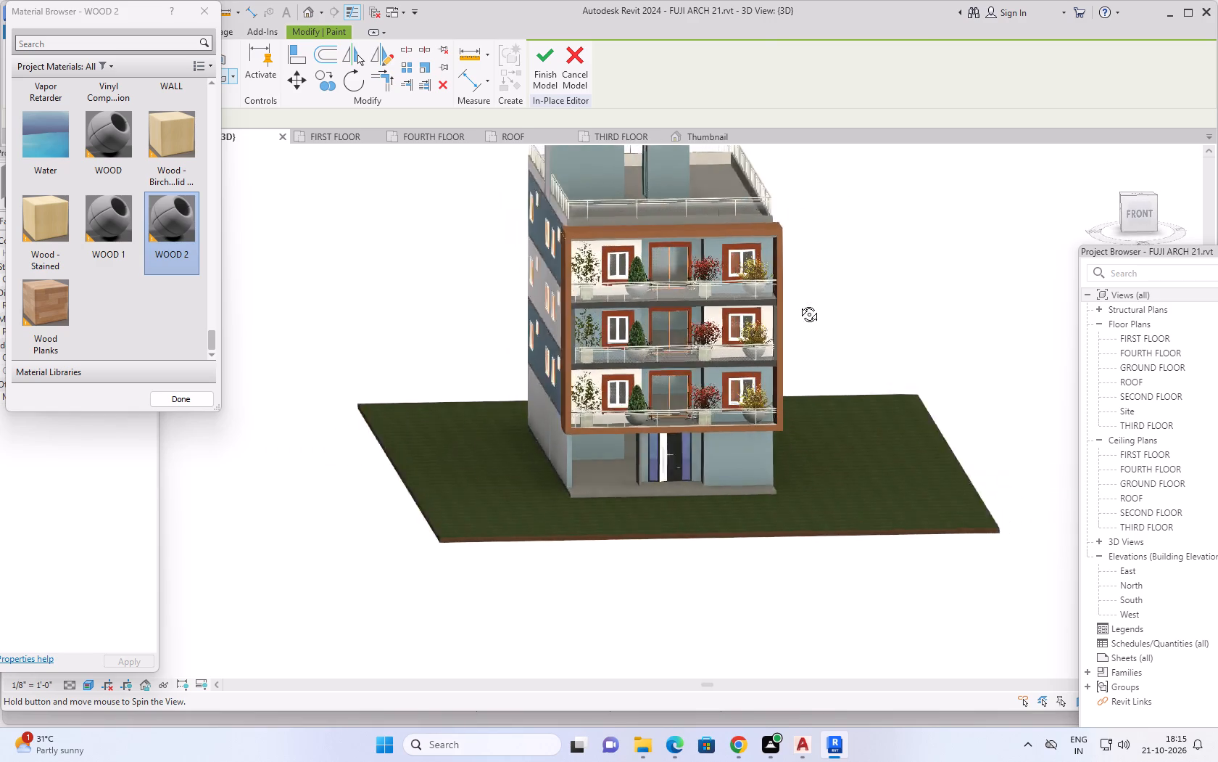
middle_click_drag(798, 303, 738, 327)
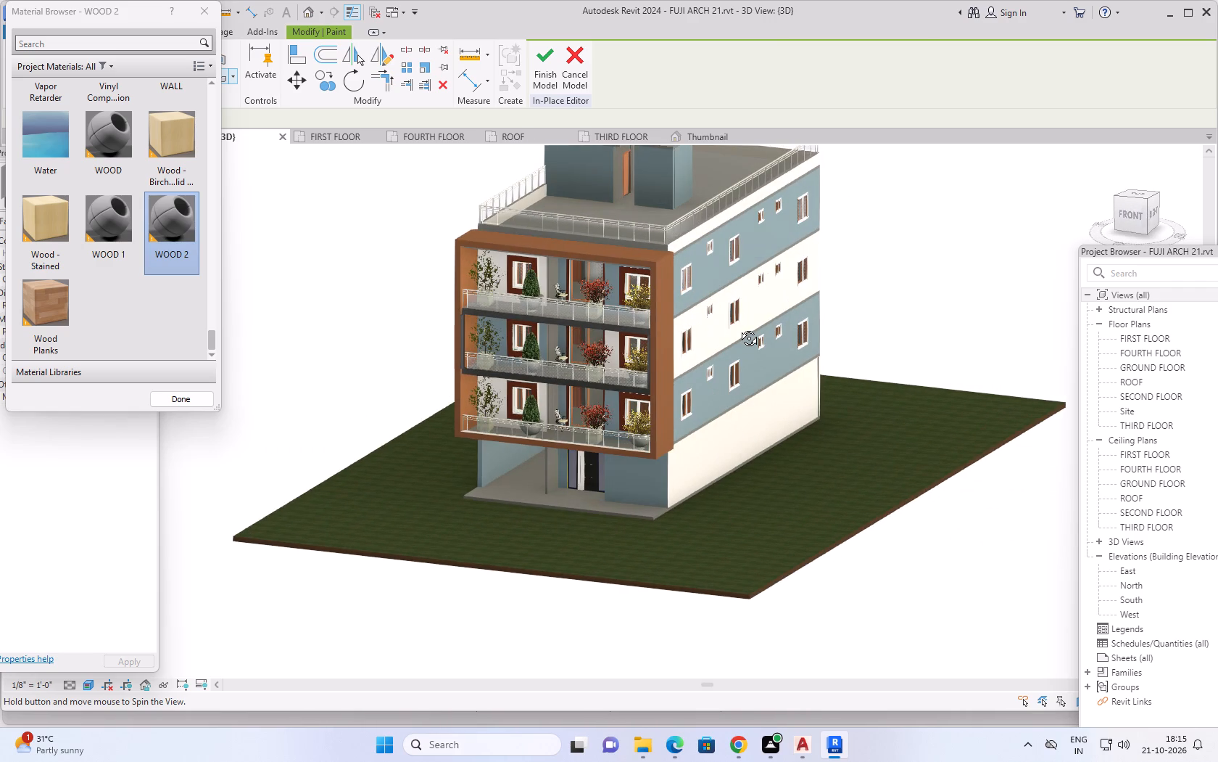
middle_click_drag(738, 327, 817, 286)
scroll(799, 305, "up", 3)
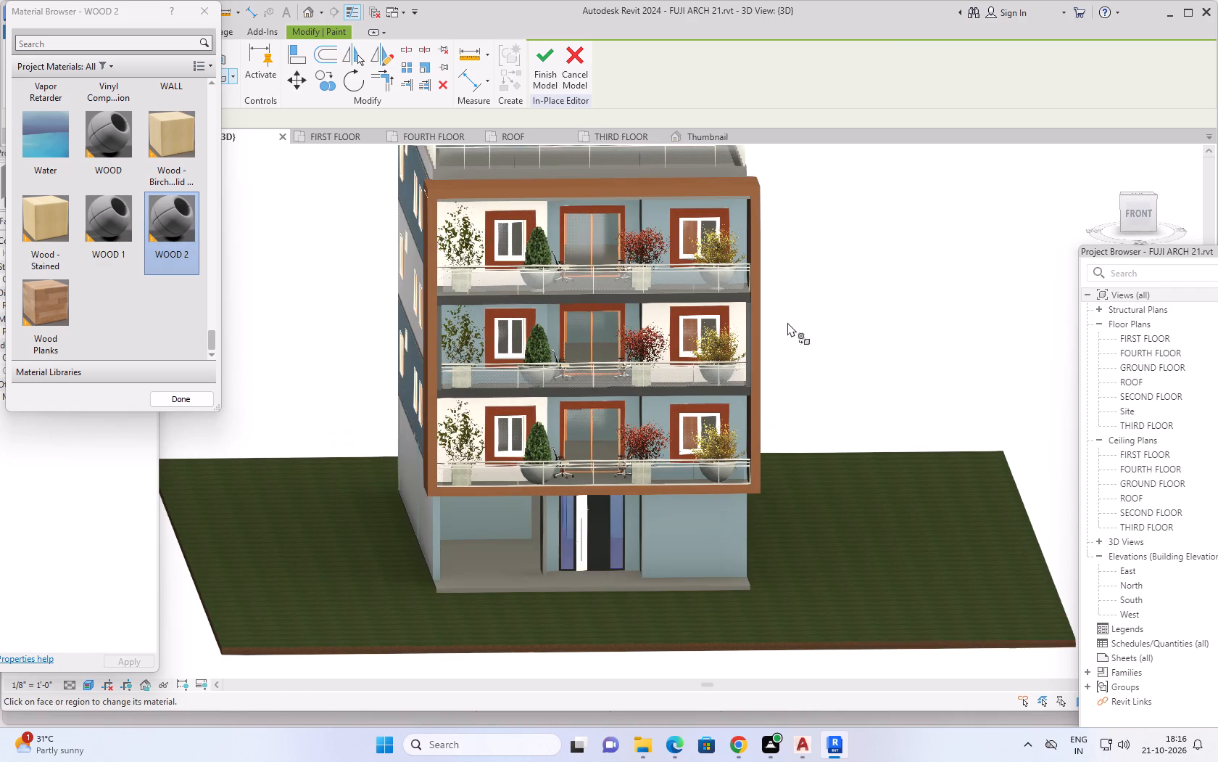
middle_click_drag(786, 322, 800, 299, "shift")
scroll(802, 300, "up", 2)
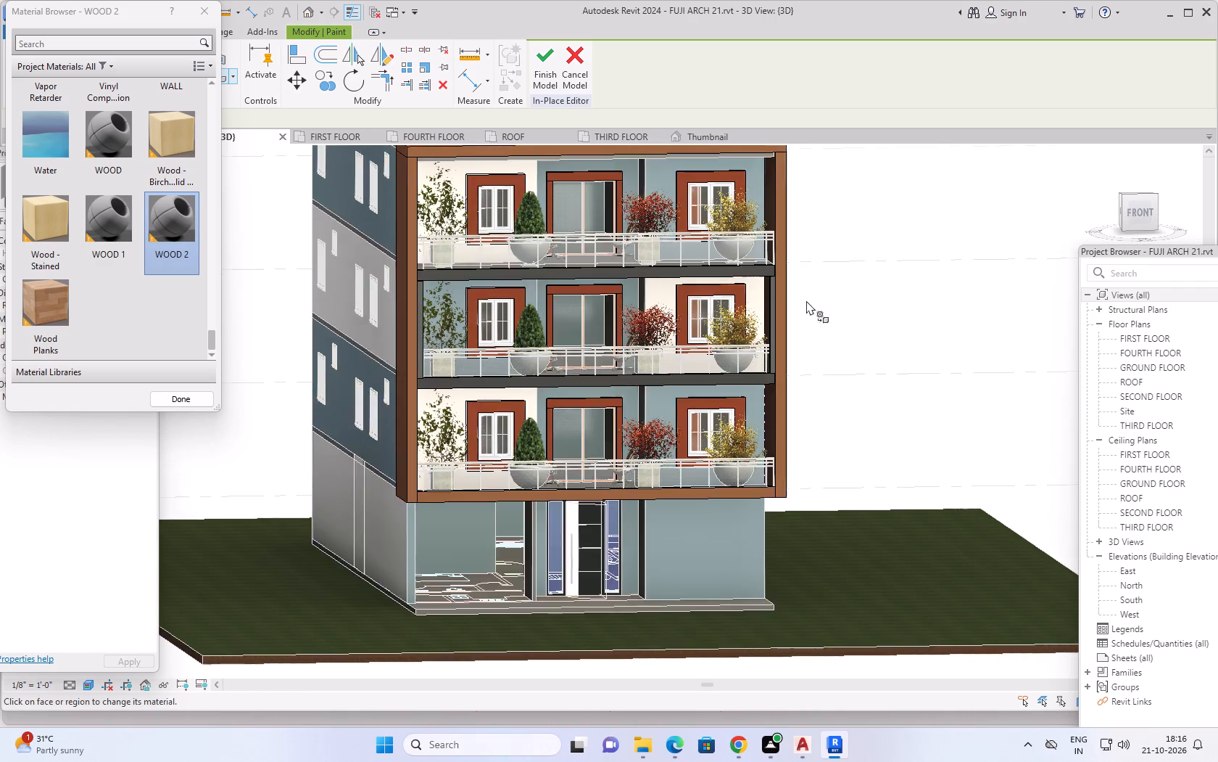
middle_click_drag(815, 291, 771, 385)
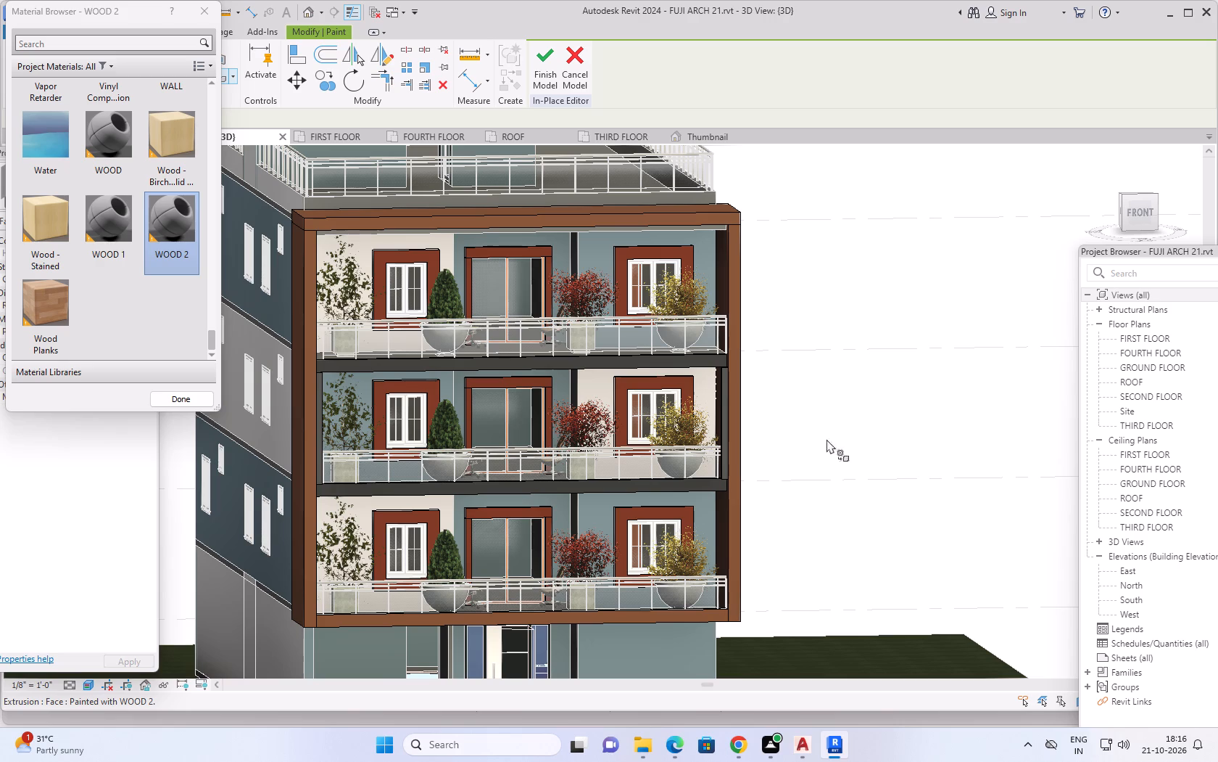
End painting on the balcony frame and finish the in-place model.
scroll(837, 456, "down", 1)
middle_click_drag(835, 456, 858, 443)
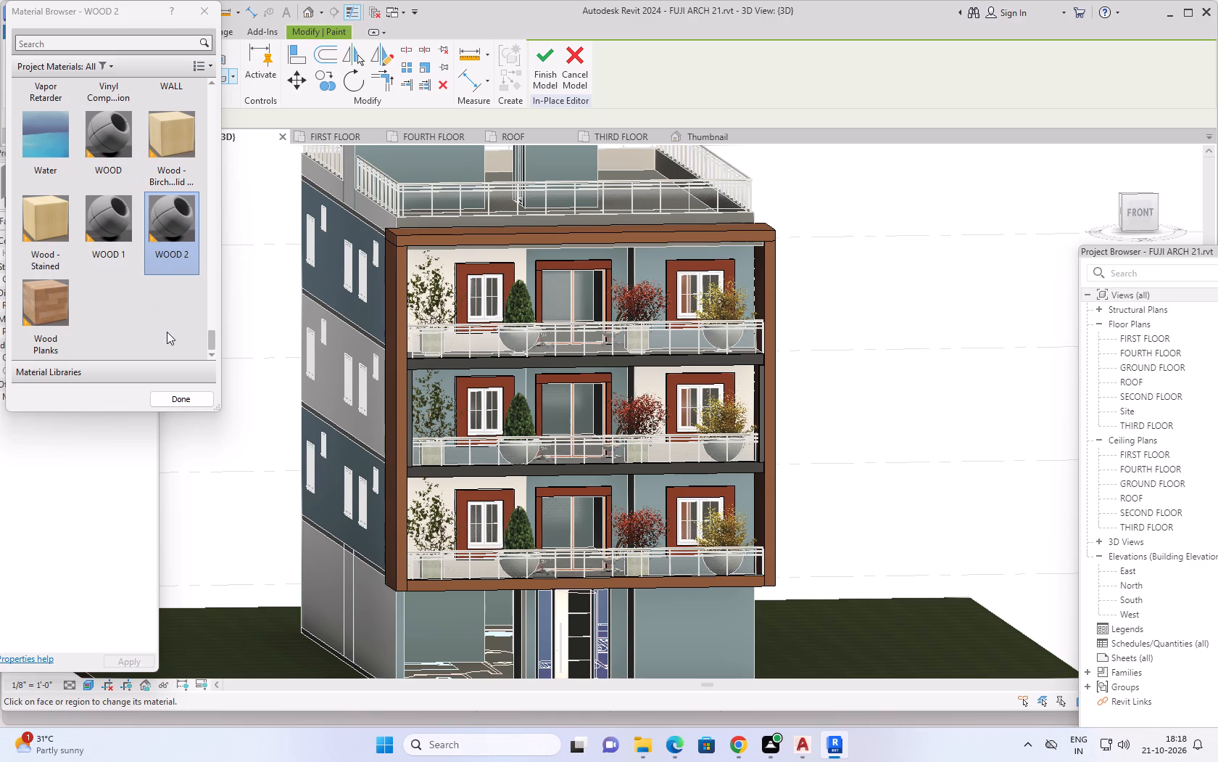
scroll(167, 332, "up", 1)
scroll(128, 238, "up", 1)
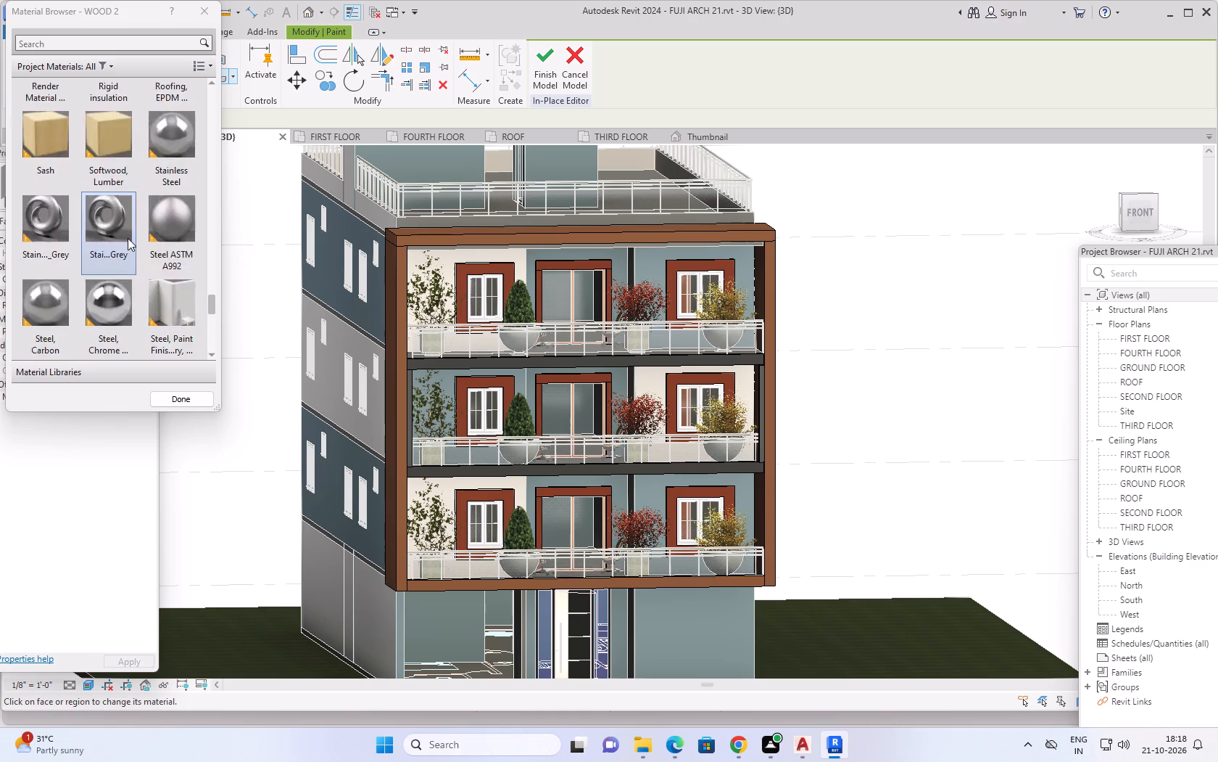
scroll(128, 238, "up", 2)
scroll(129, 238, "down", 6)
left_click(207, 7)
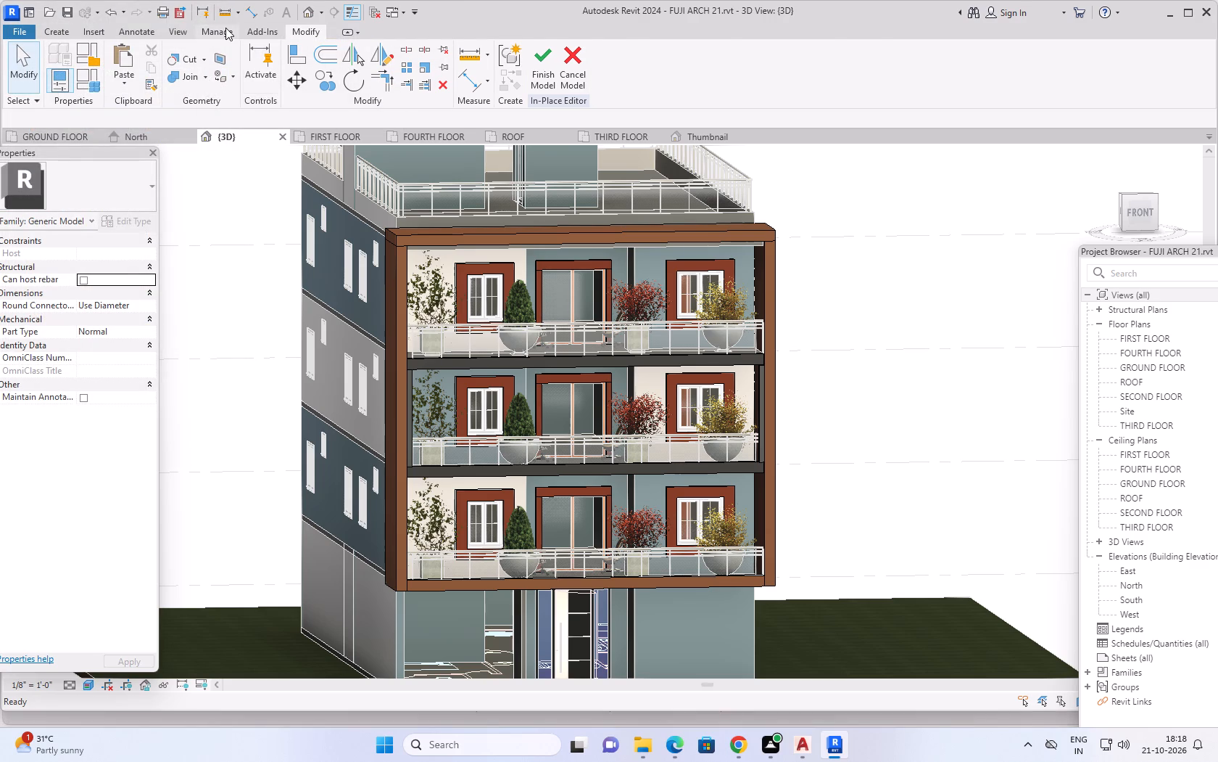
left_click(225, 28)
left_click(313, 30)
left_click(549, 61)
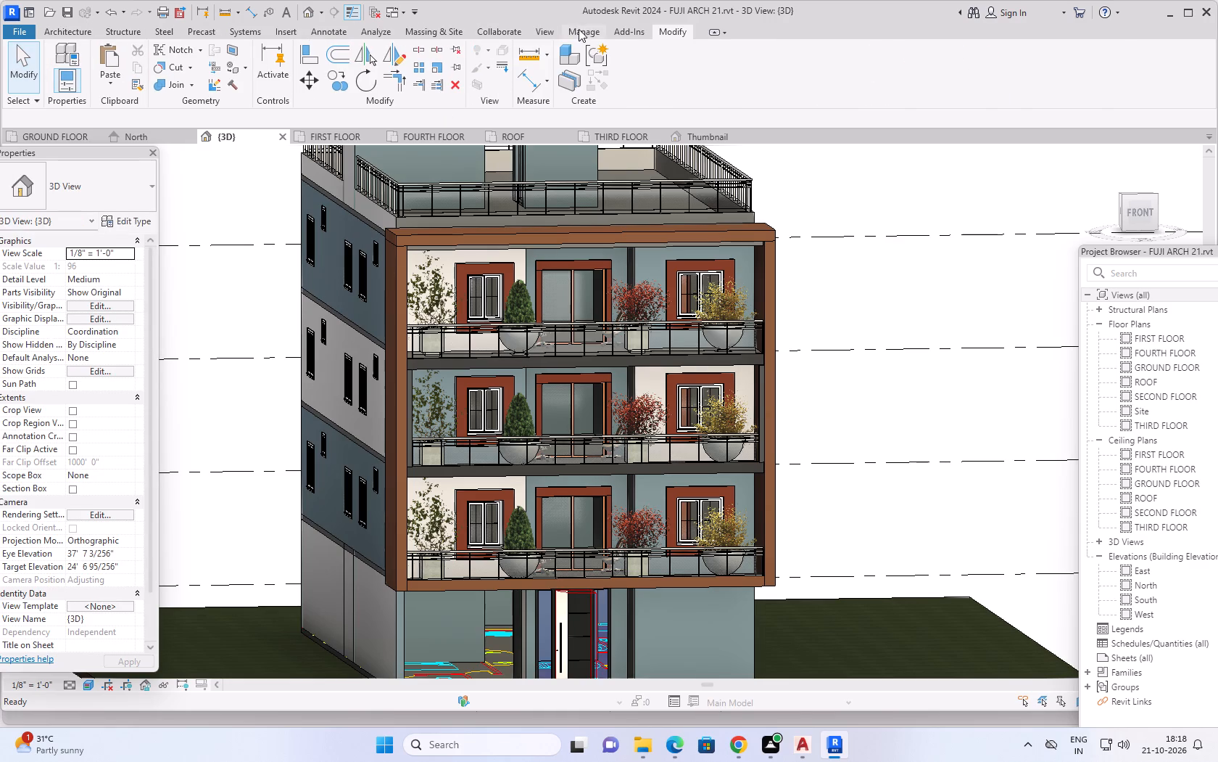
Create a new project material named BLACK and set its shading to use the render appearance.
left_click(579, 29)
left_click(70, 57)
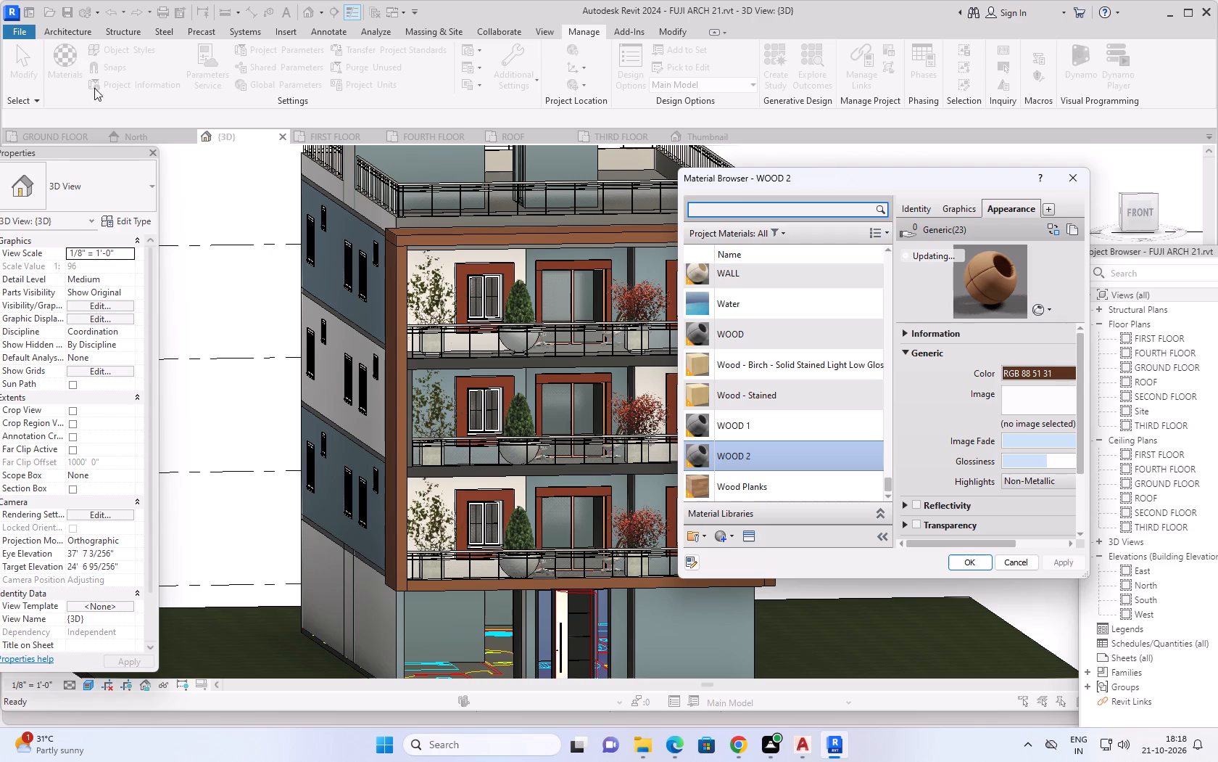
right_click(729, 536)
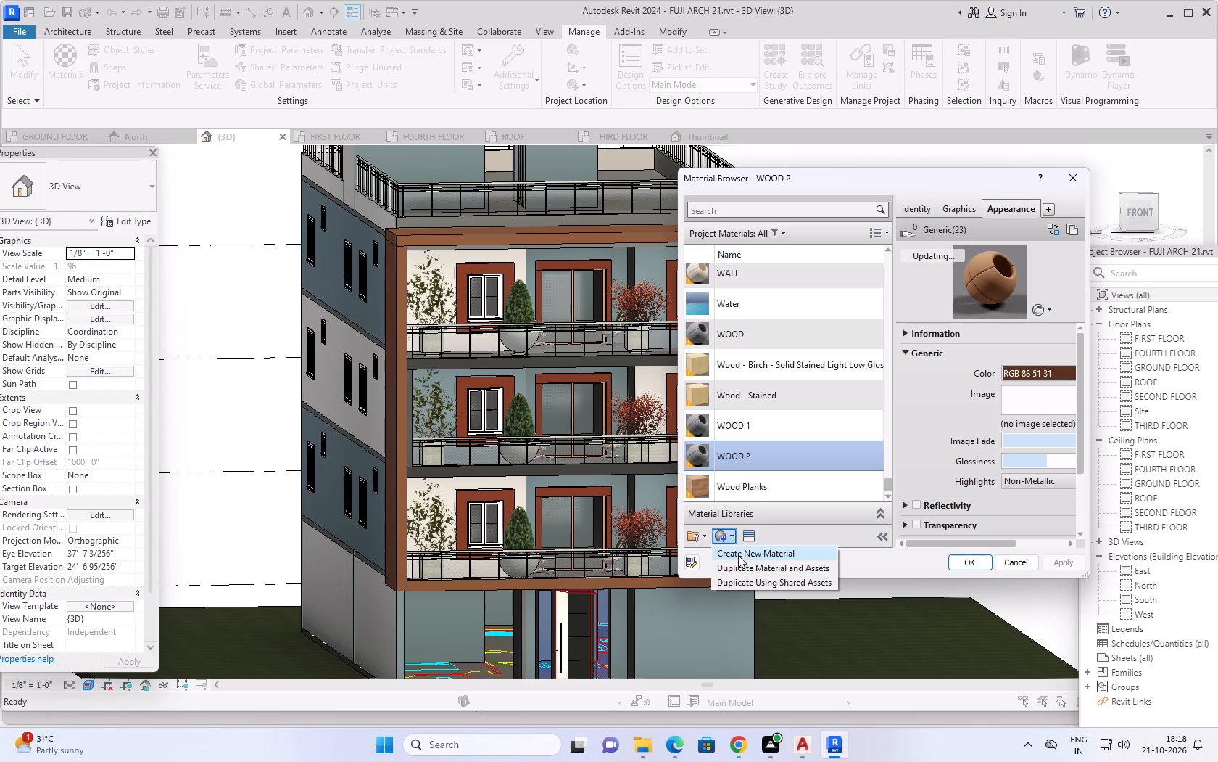
left_click(739, 555)
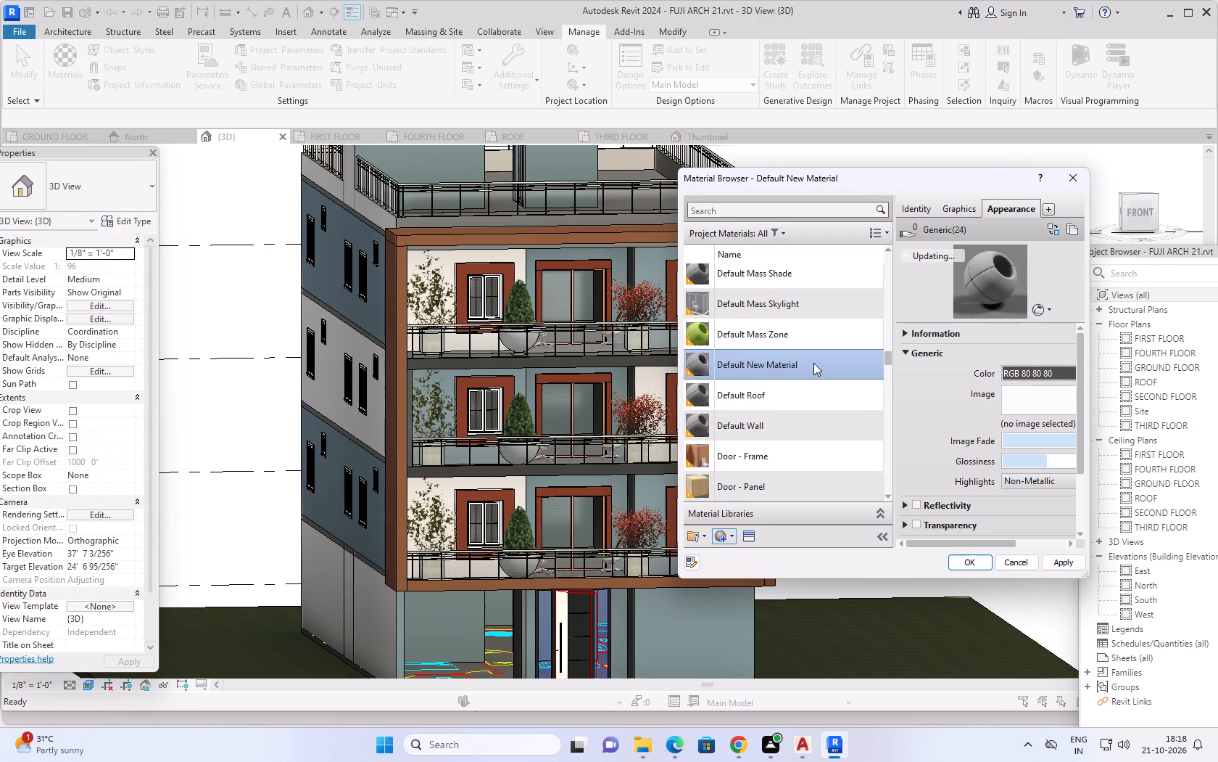
right_click(816, 362)
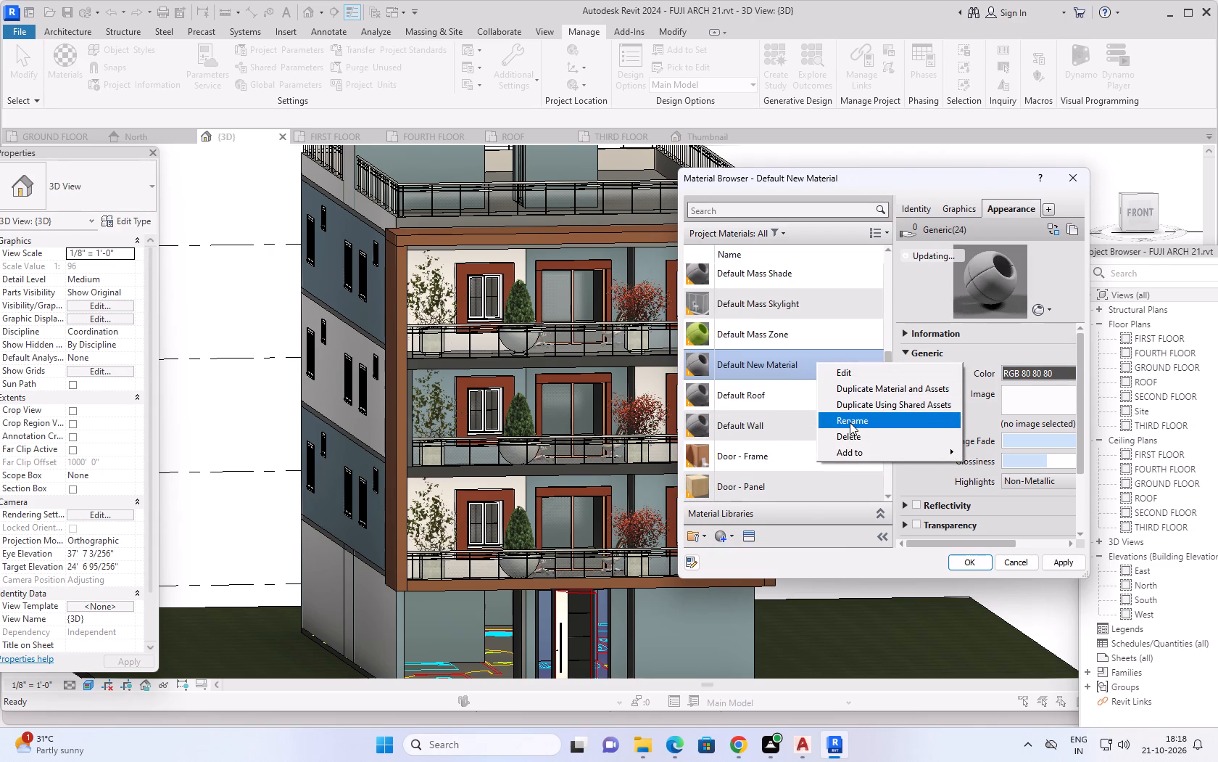
left_click(850, 422)
key("BackSpace")
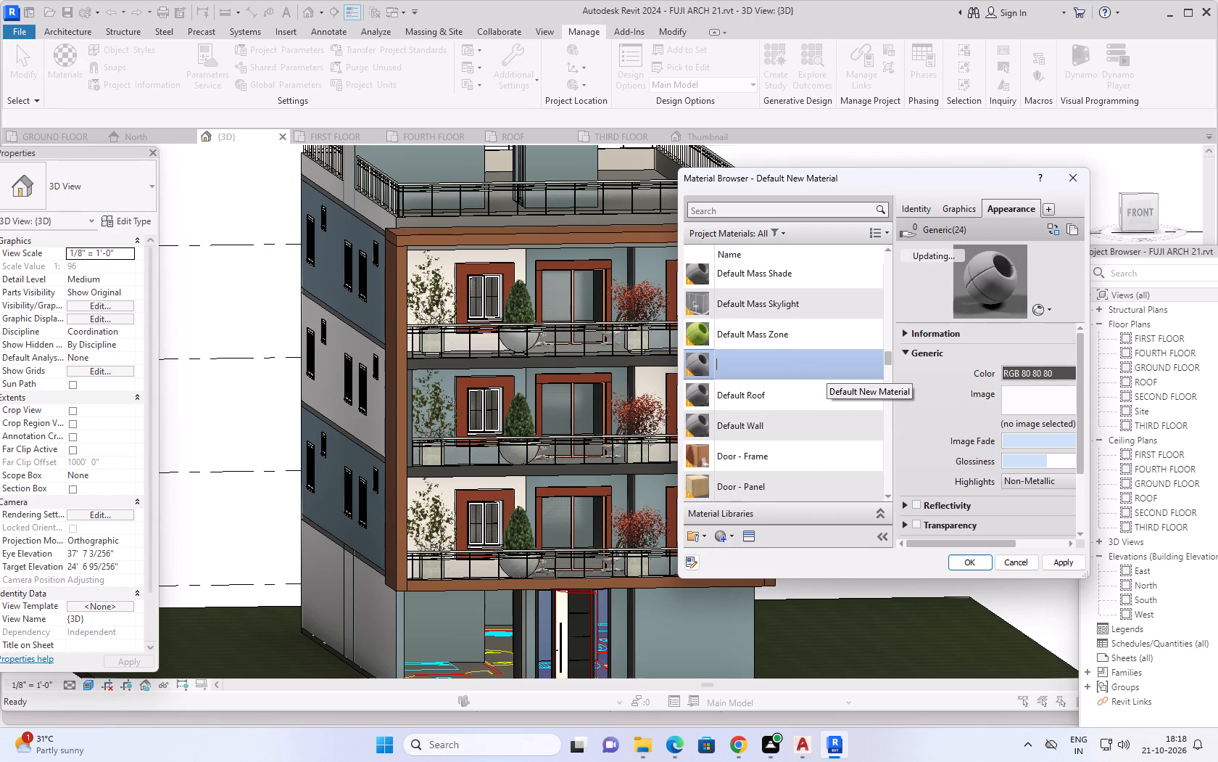
type("BLA")
type("CK")
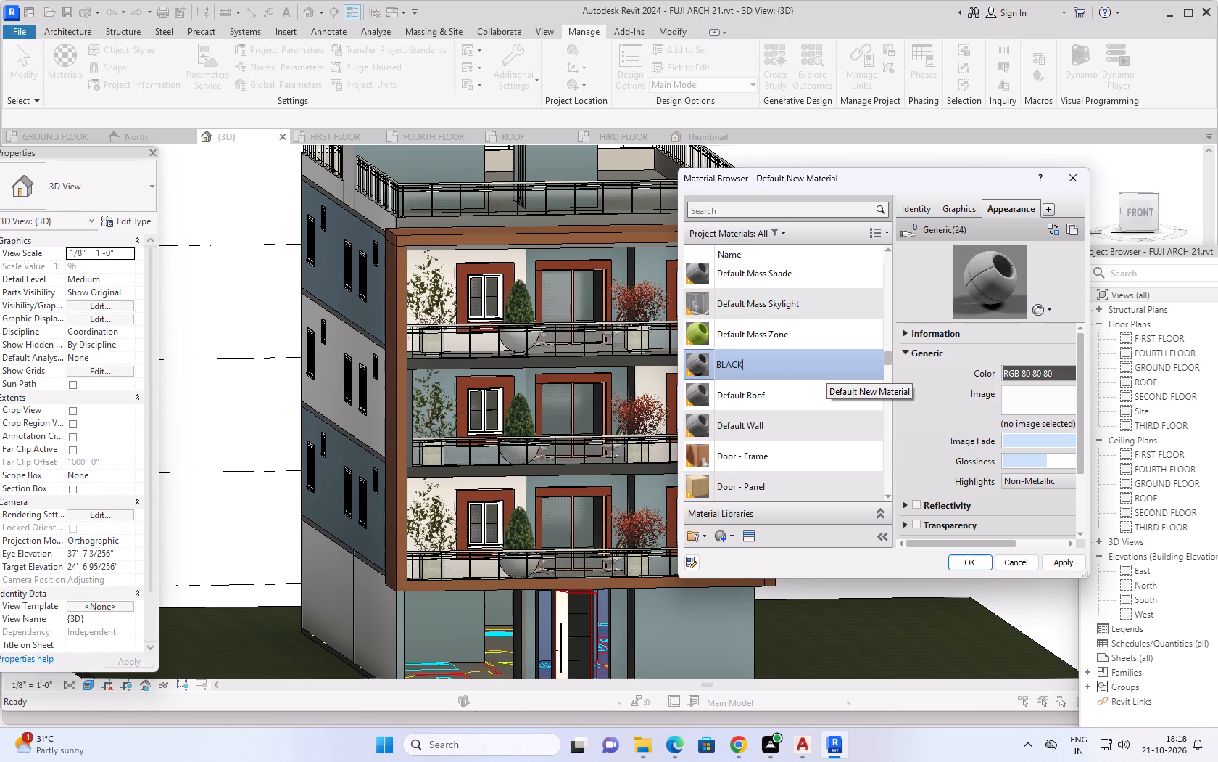
left_click(964, 200)
left_click(1007, 246)
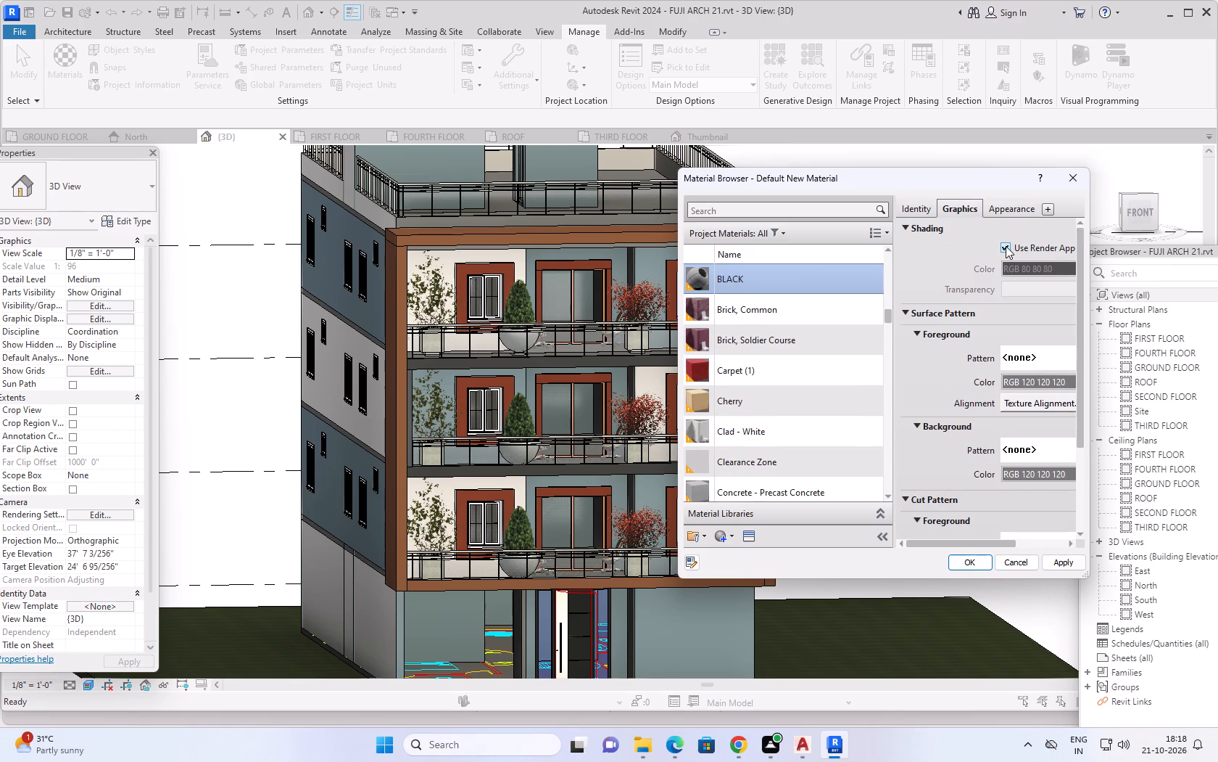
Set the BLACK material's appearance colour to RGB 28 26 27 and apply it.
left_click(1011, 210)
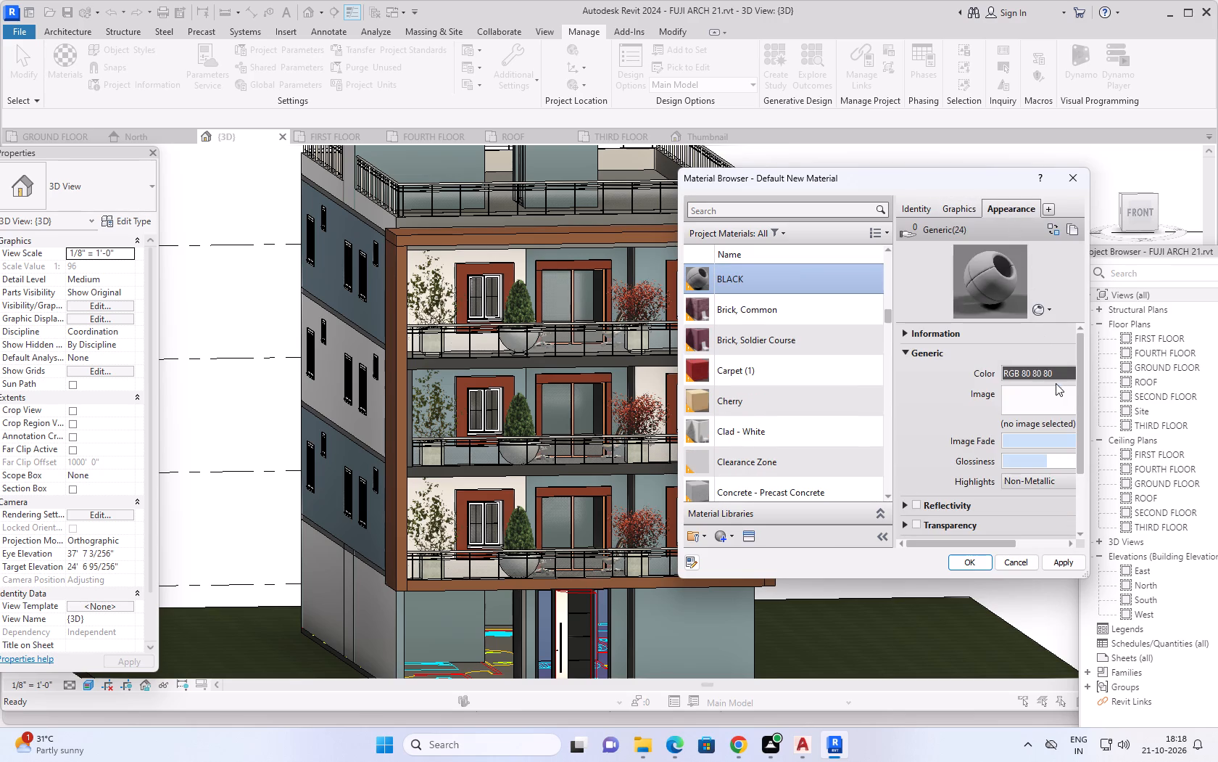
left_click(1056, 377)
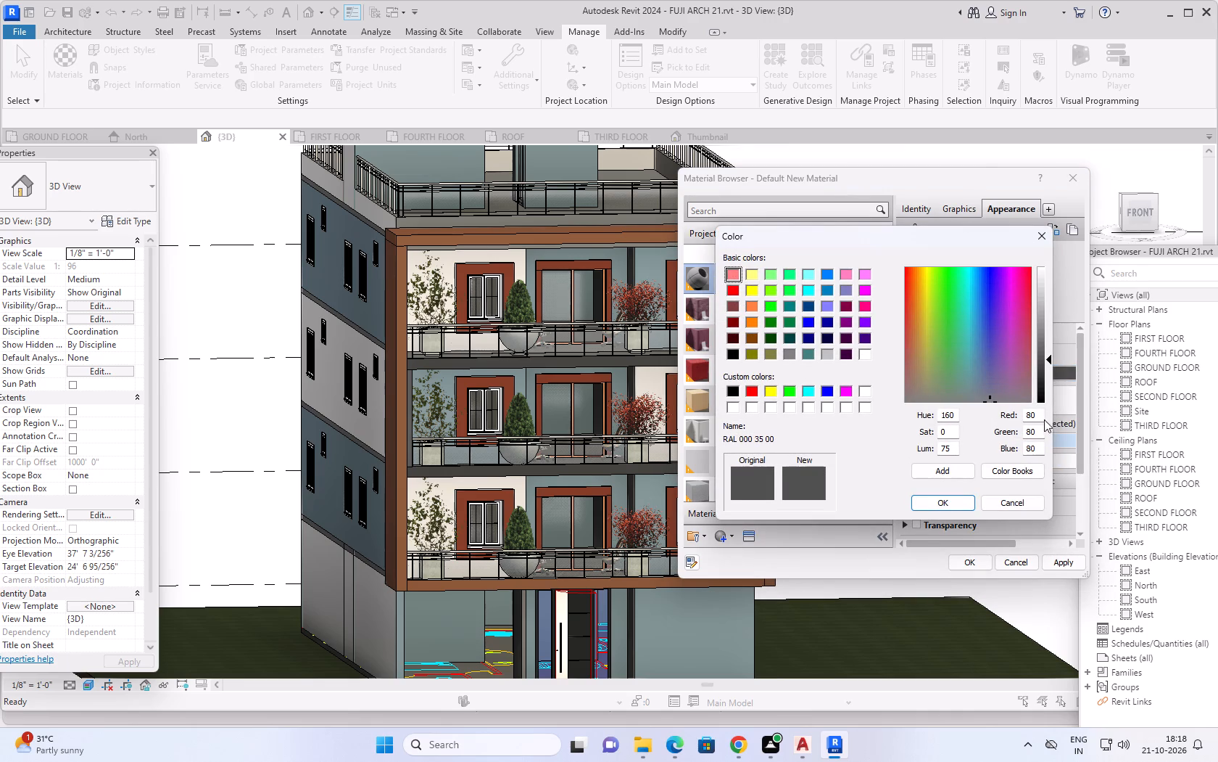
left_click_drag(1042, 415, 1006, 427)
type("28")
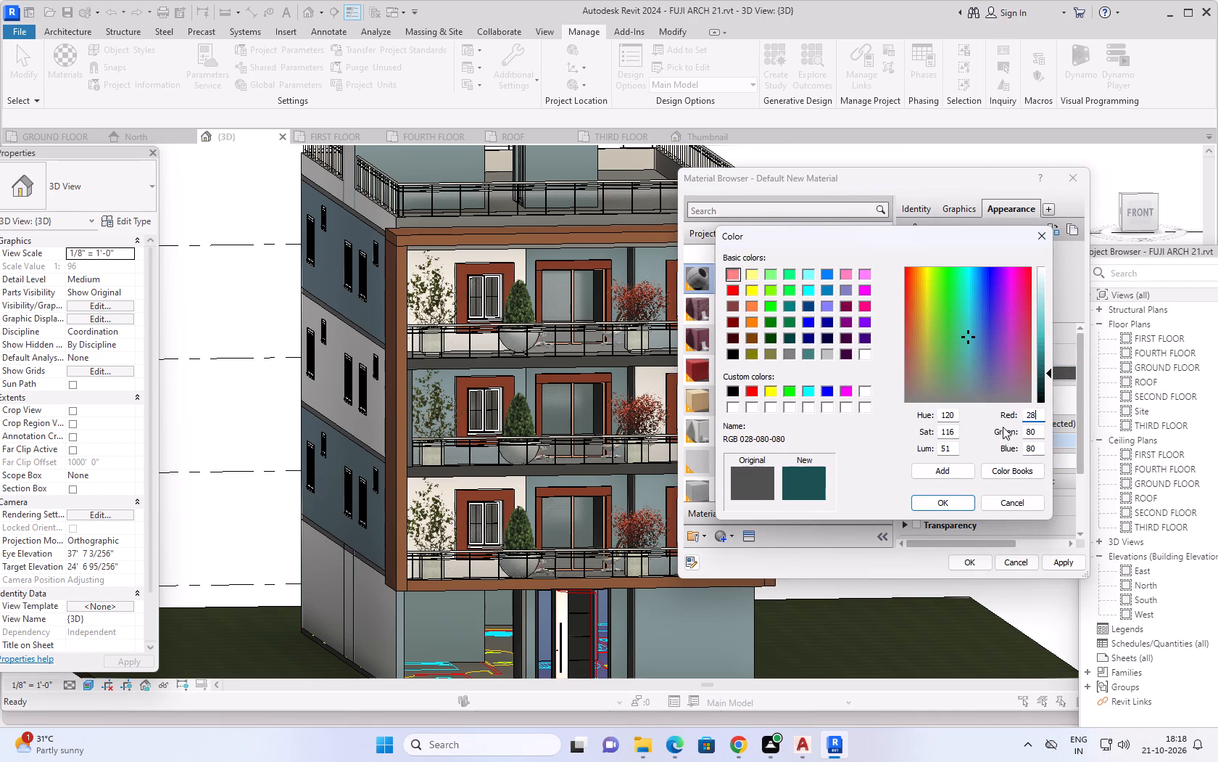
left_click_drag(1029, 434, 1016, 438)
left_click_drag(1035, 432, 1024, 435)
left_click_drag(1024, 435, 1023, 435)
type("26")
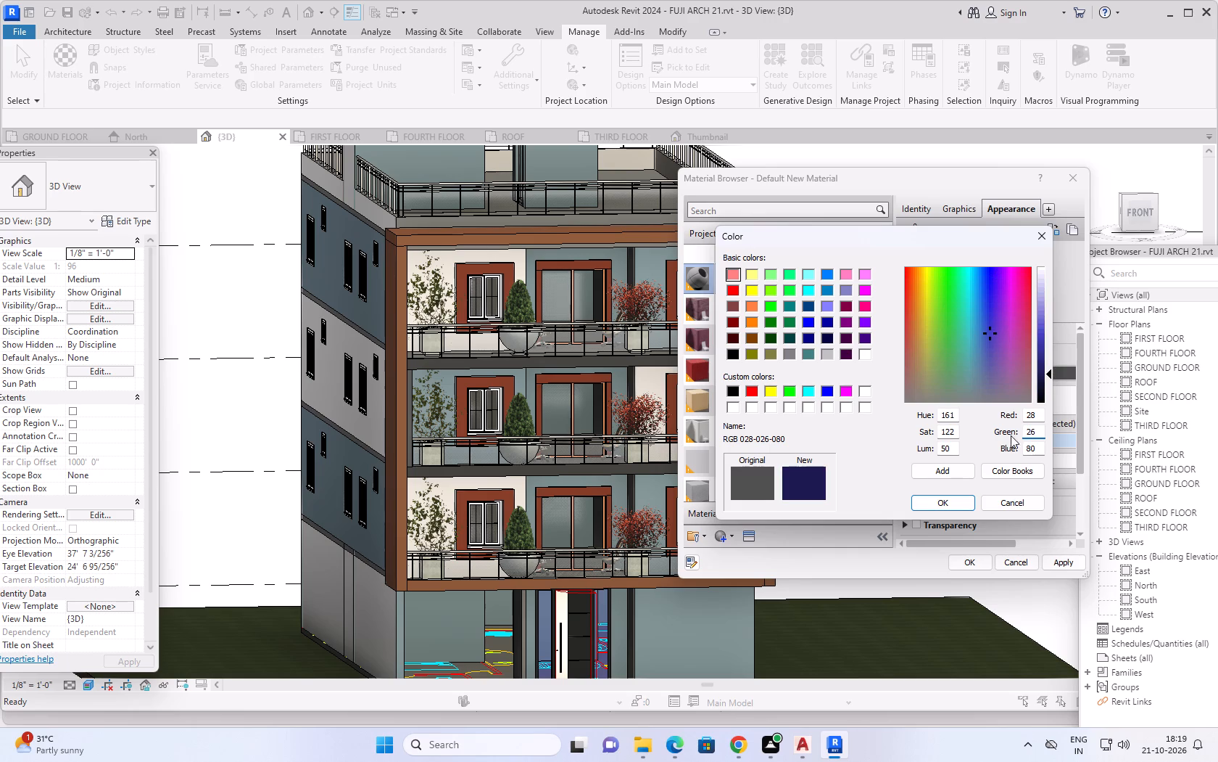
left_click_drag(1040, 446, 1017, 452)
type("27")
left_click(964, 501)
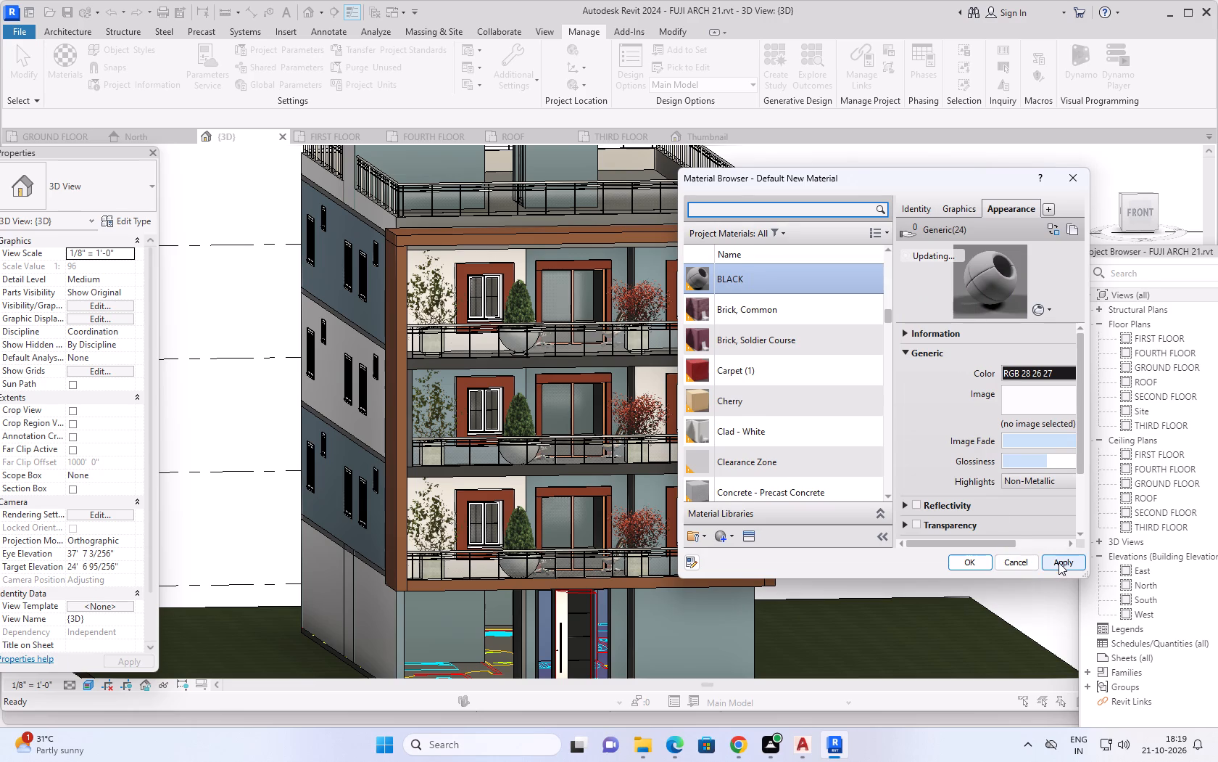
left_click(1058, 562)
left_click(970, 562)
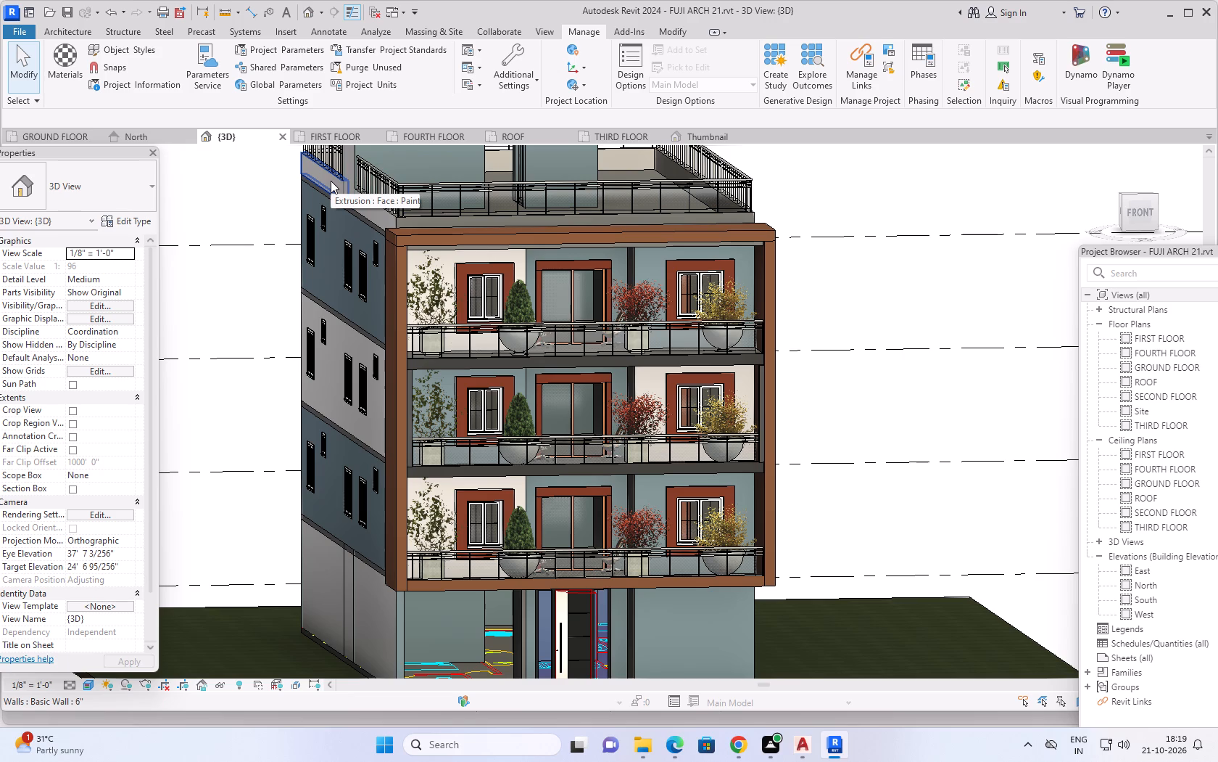
Set the BLACK material's appearance colour to RGB 51 48 49 and save the change.
left_click(75, 62)
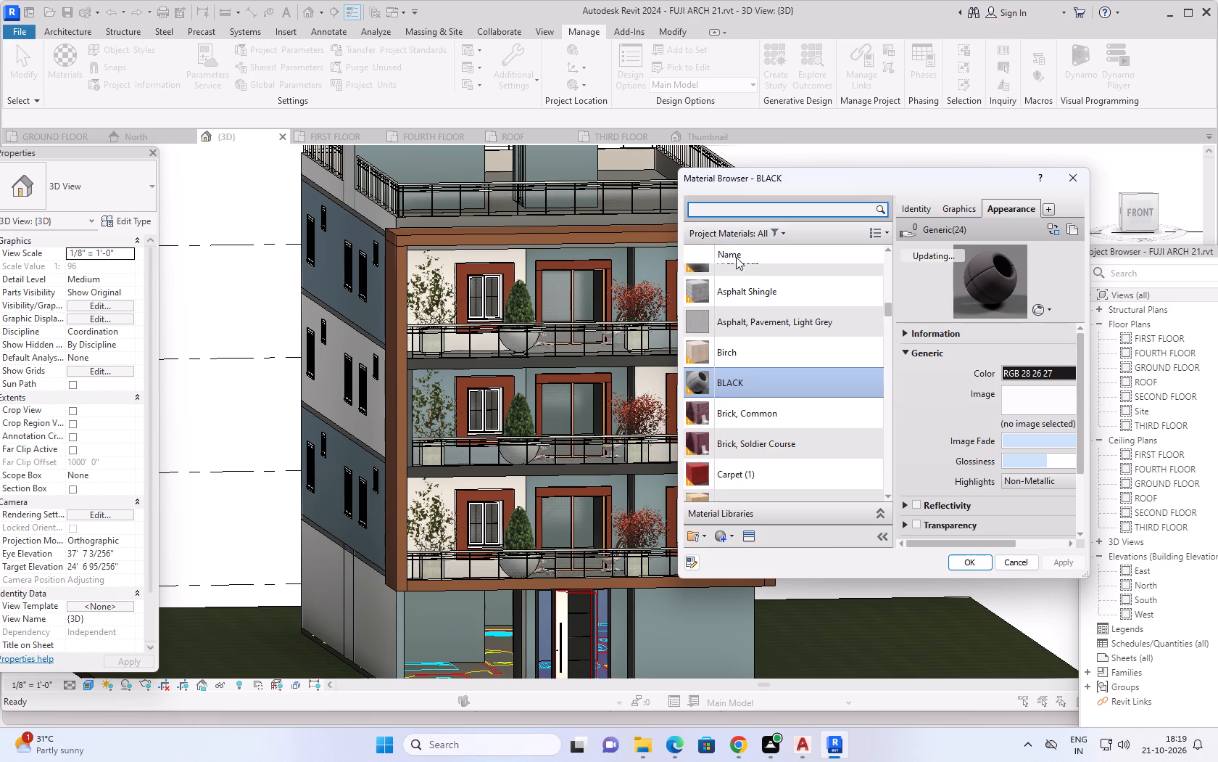
left_click(1042, 372)
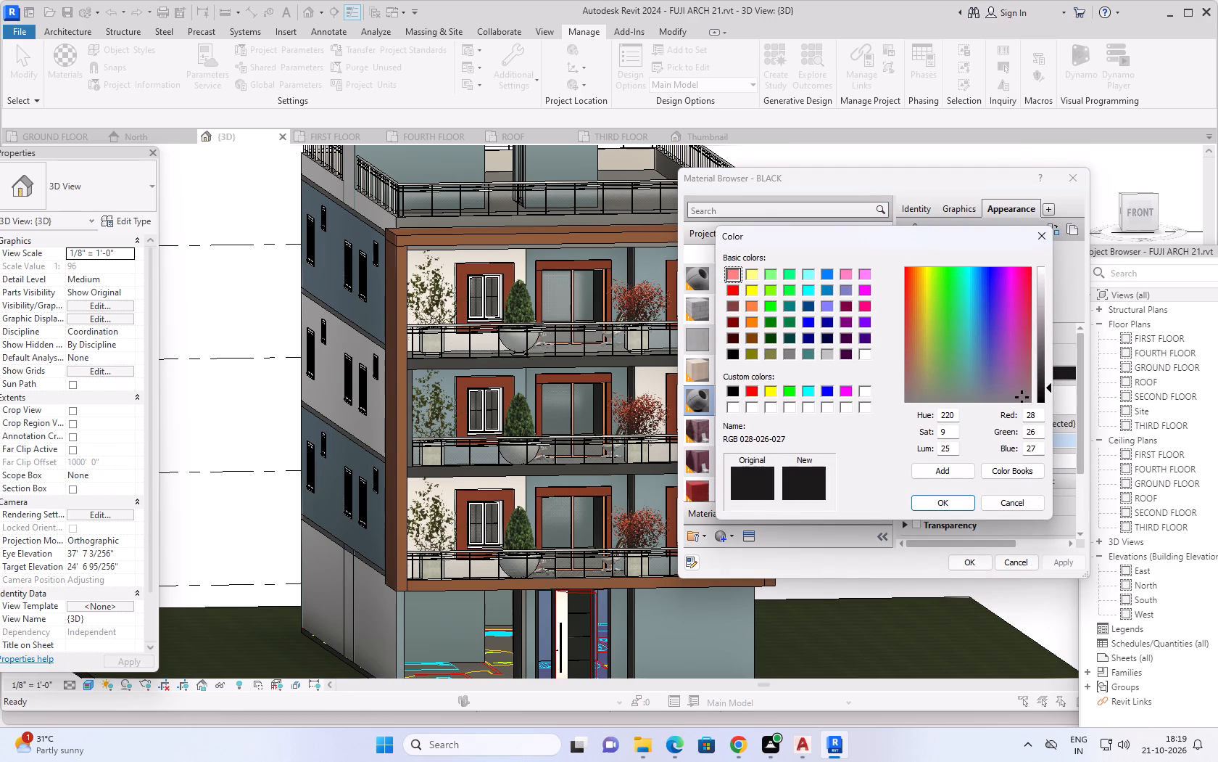
left_click_drag(1040, 413, 1027, 419)
type("51")
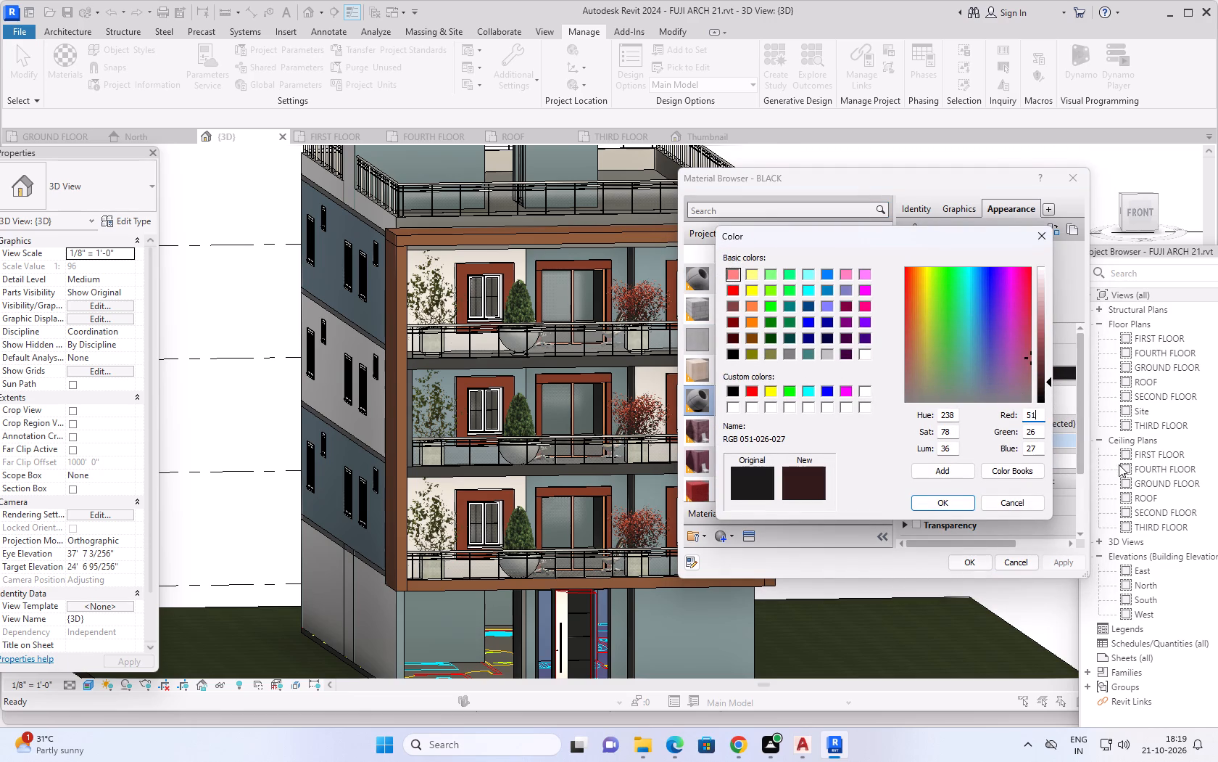
left_click_drag(1039, 430, 1018, 435)
type("48")
left_click_drag(1040, 448, 1019, 456)
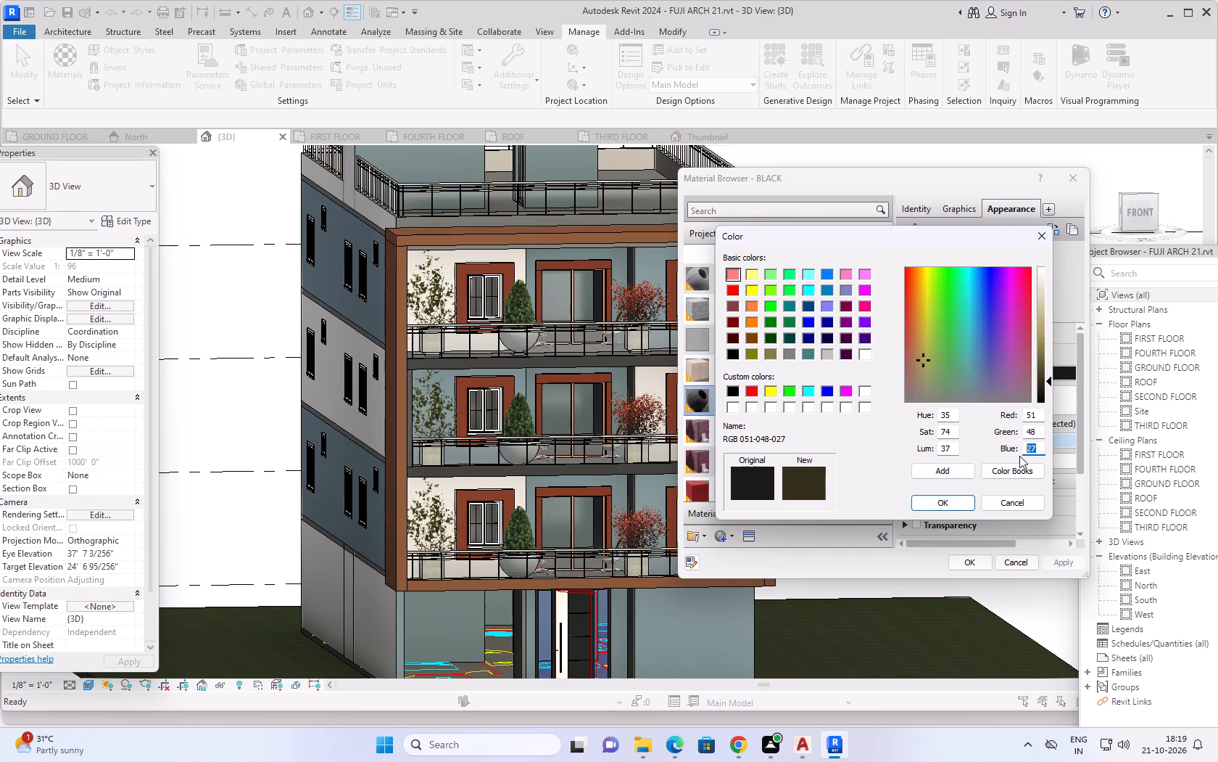
type("49")
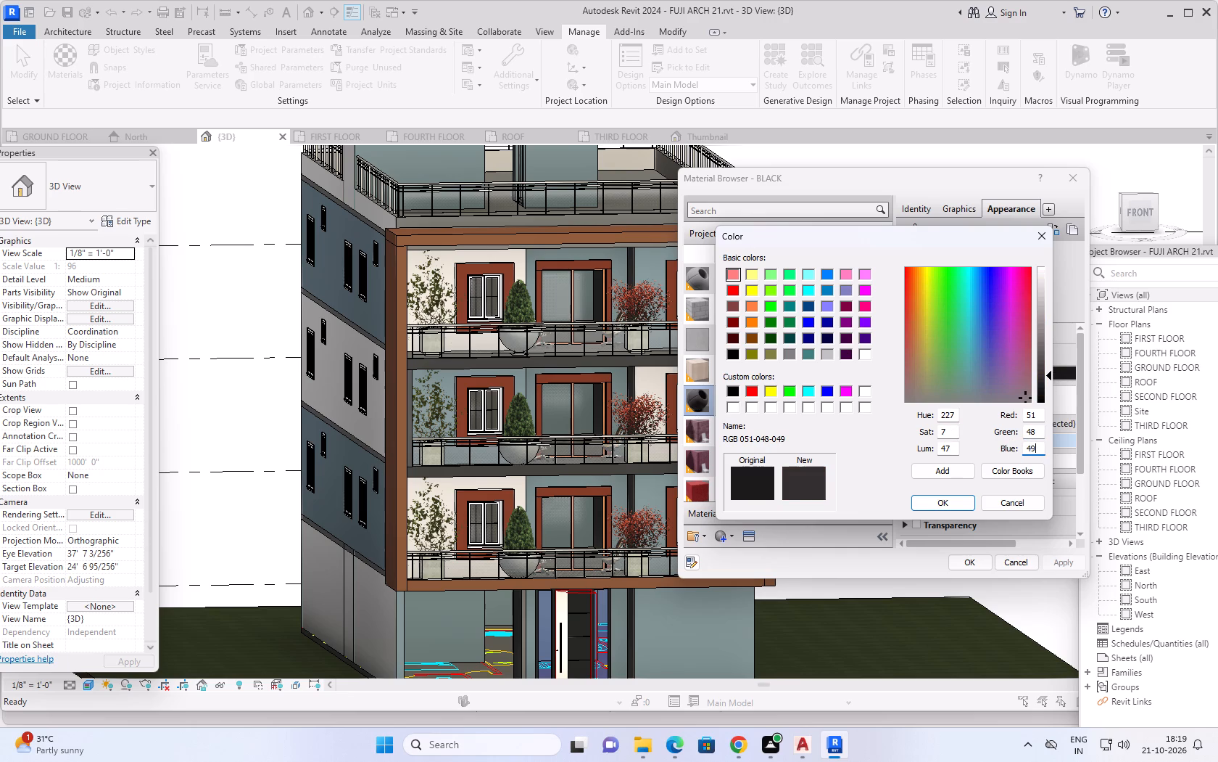
left_click(961, 501)
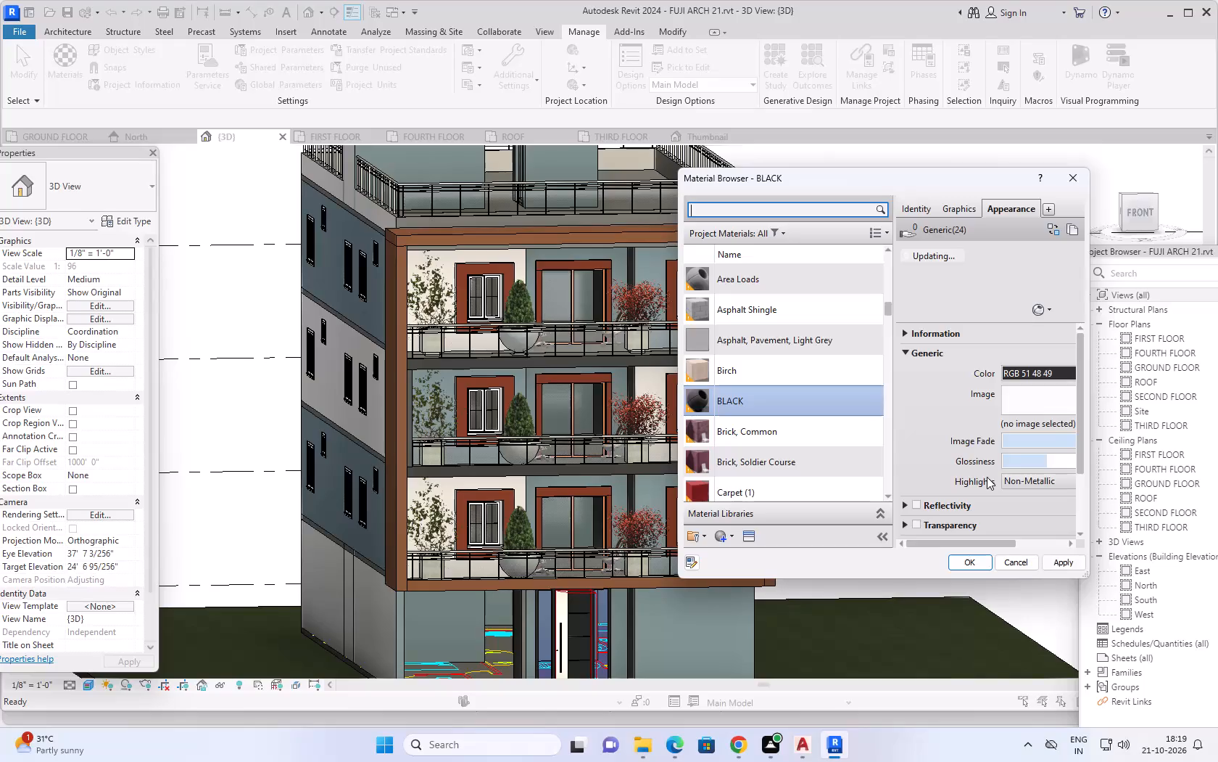
left_click(1061, 557)
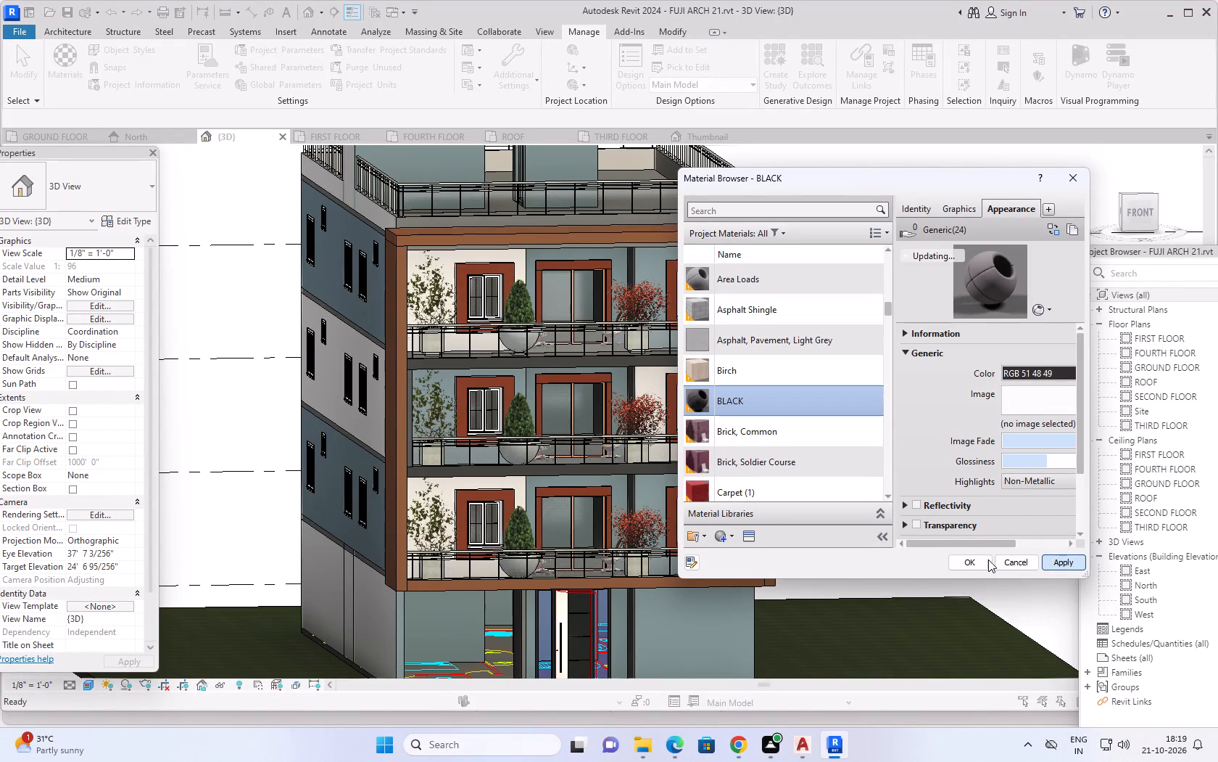
left_click(982, 560)
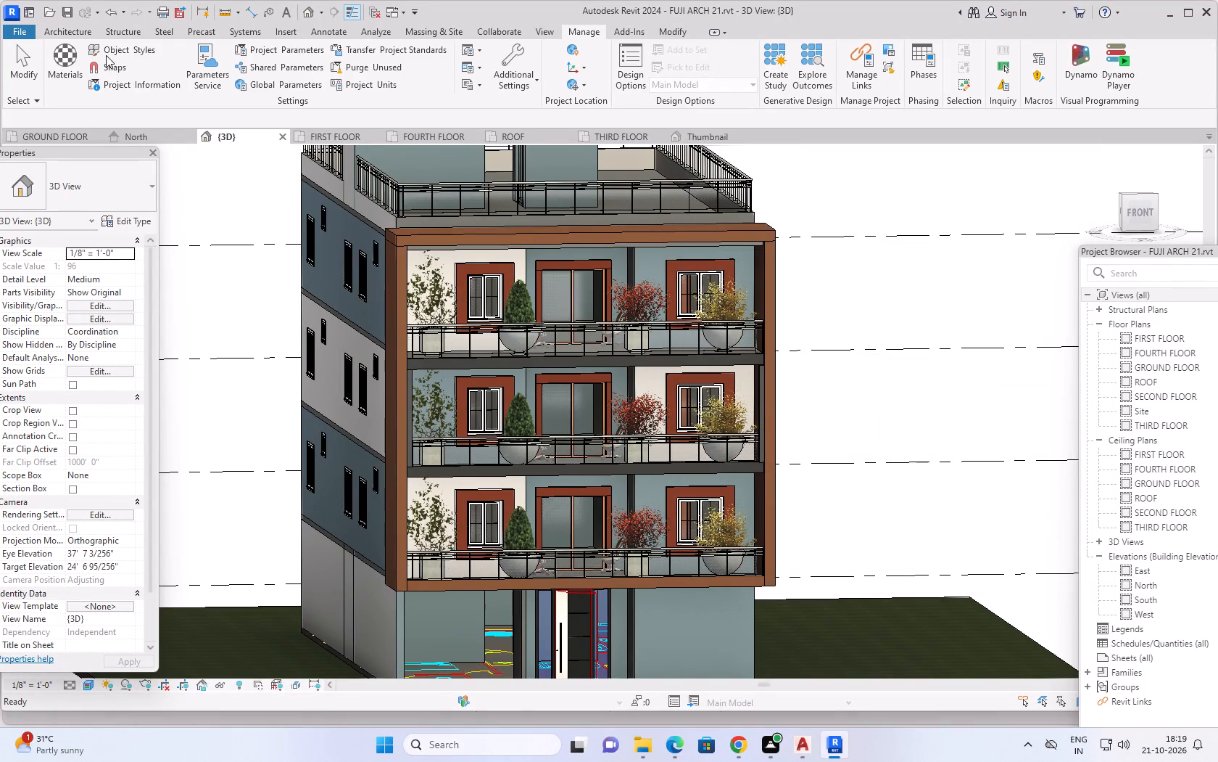
Create a new project material named DUSTY ROSE.
left_click(66, 59)
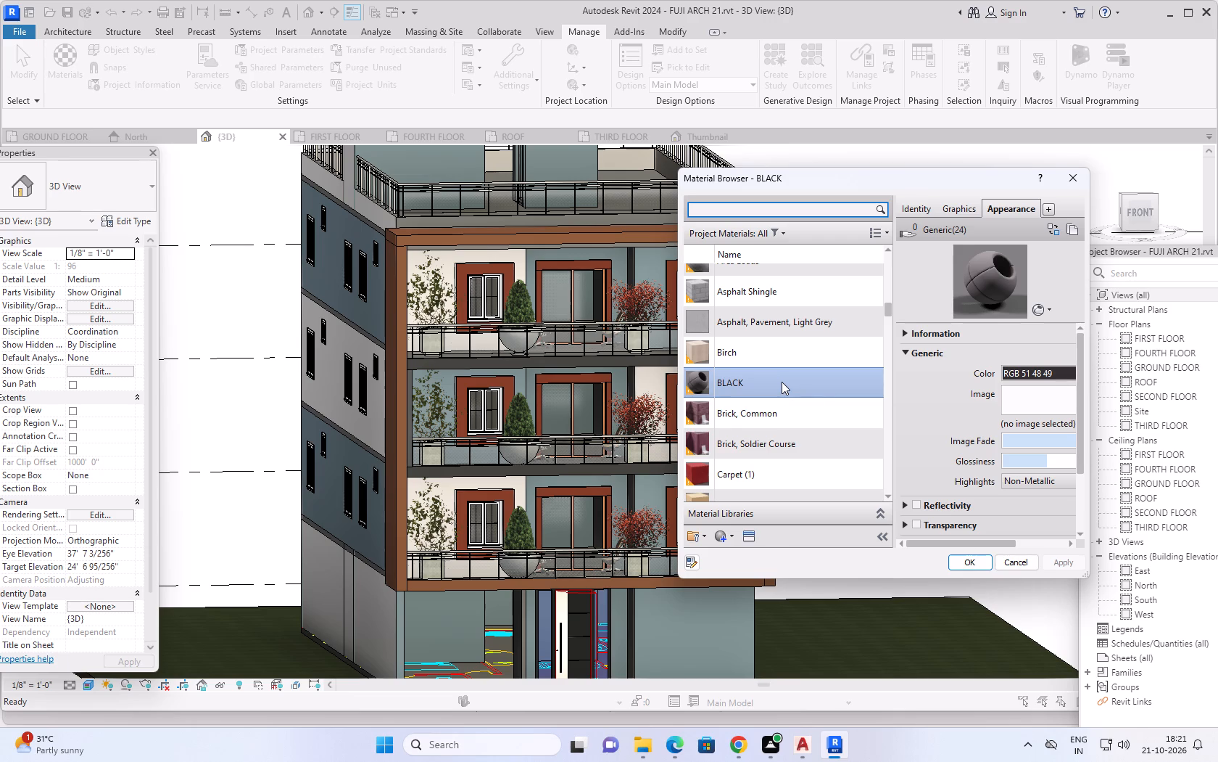
right_click(726, 536)
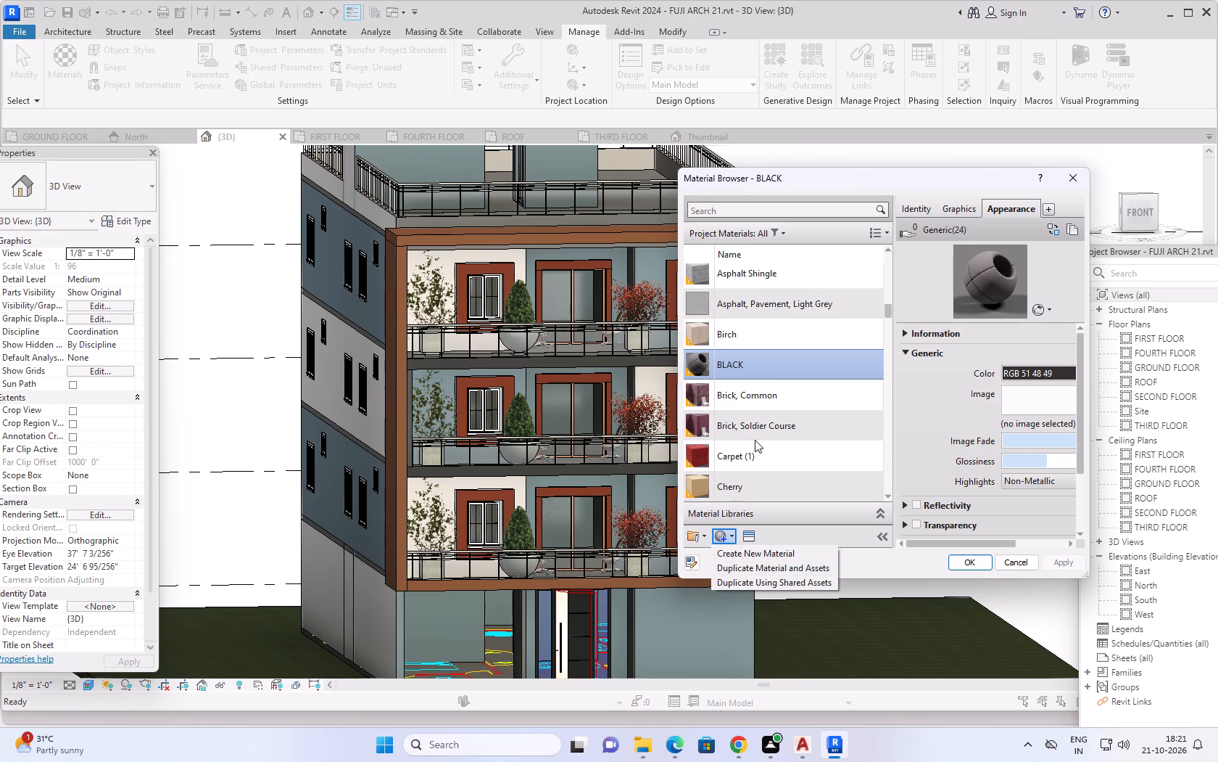
right_click(729, 534)
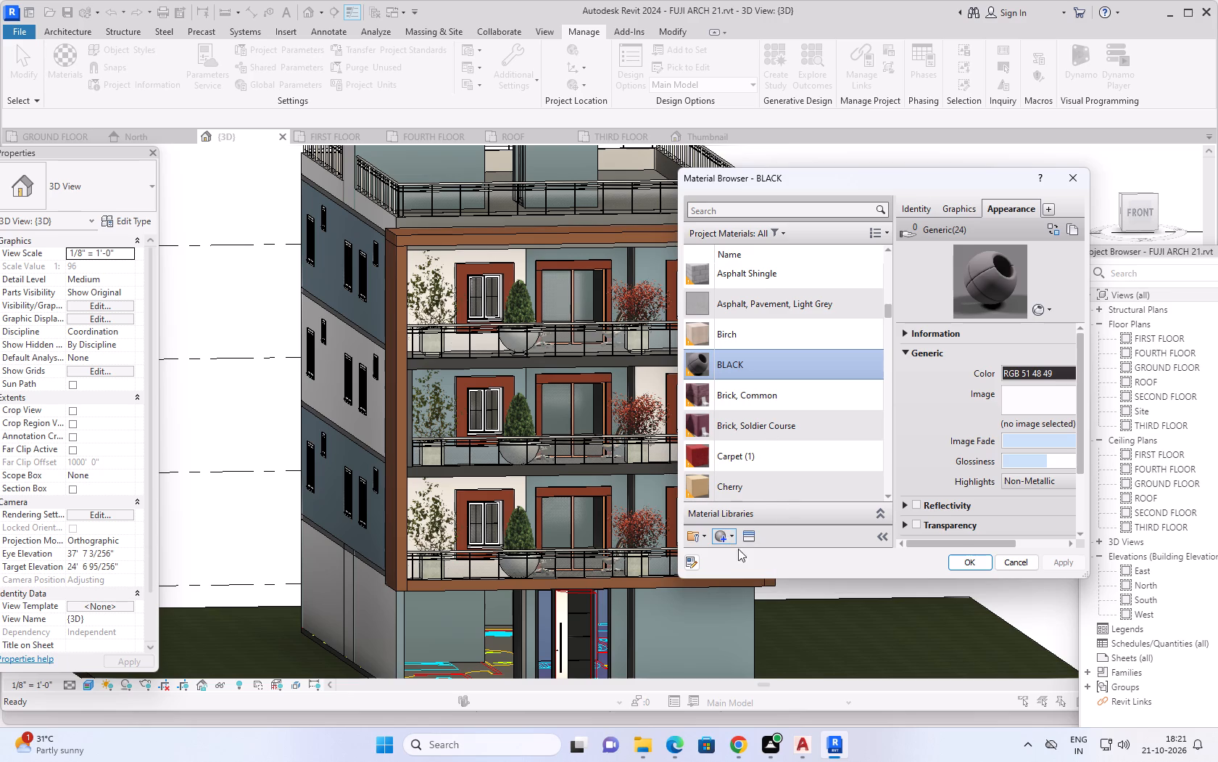
right_click(732, 534)
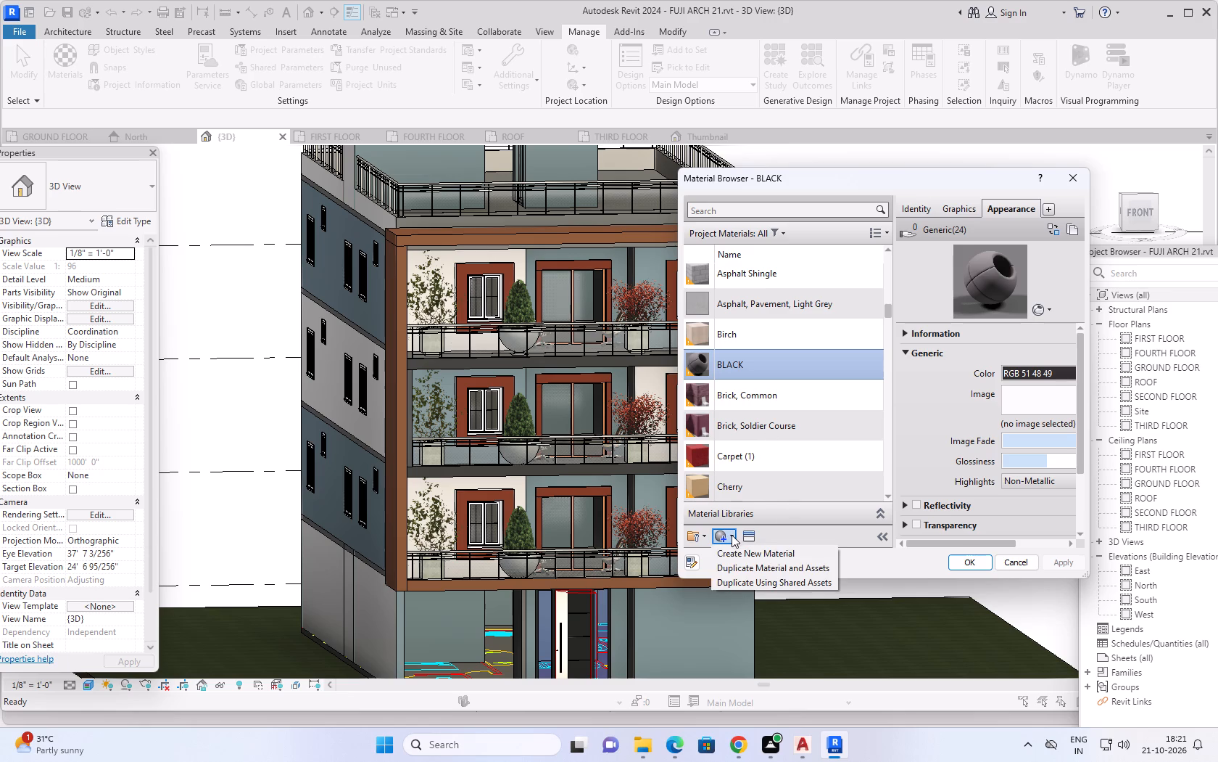
left_click(740, 554)
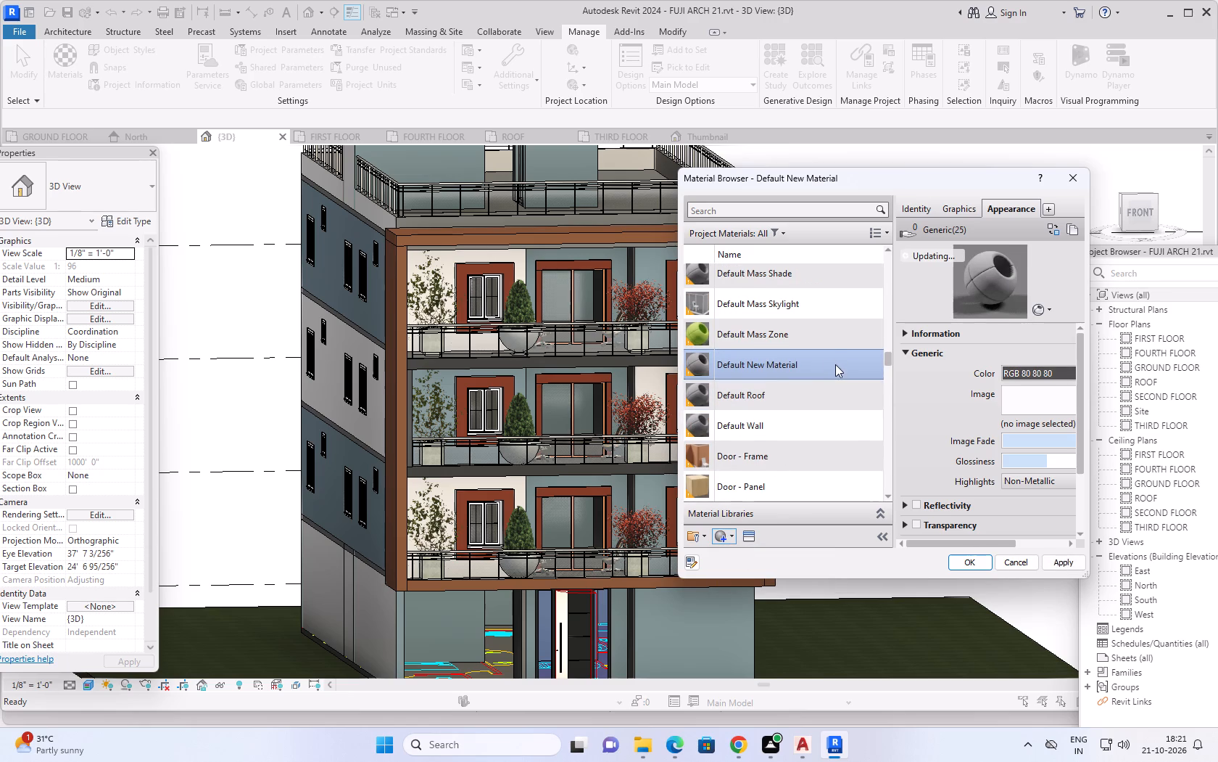
right_click(835, 366)
left_click(874, 420)
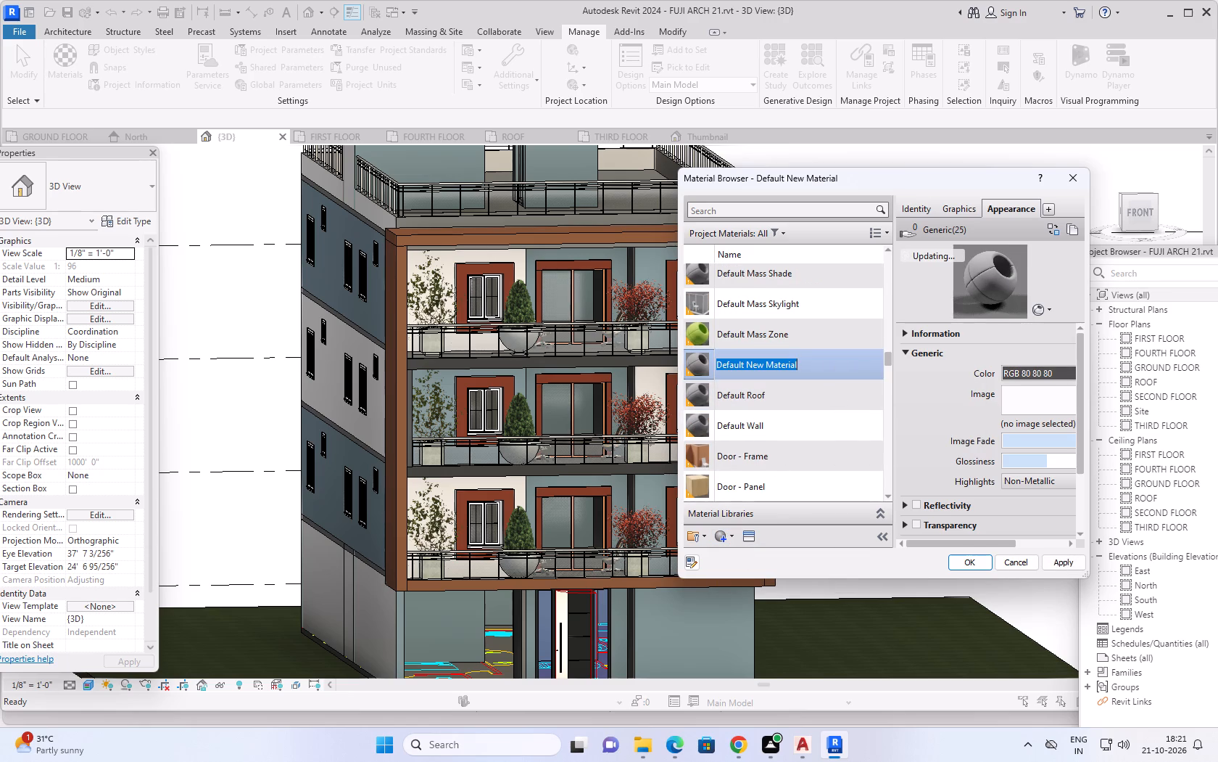
key("BackSpace")
type("DUSTY R")
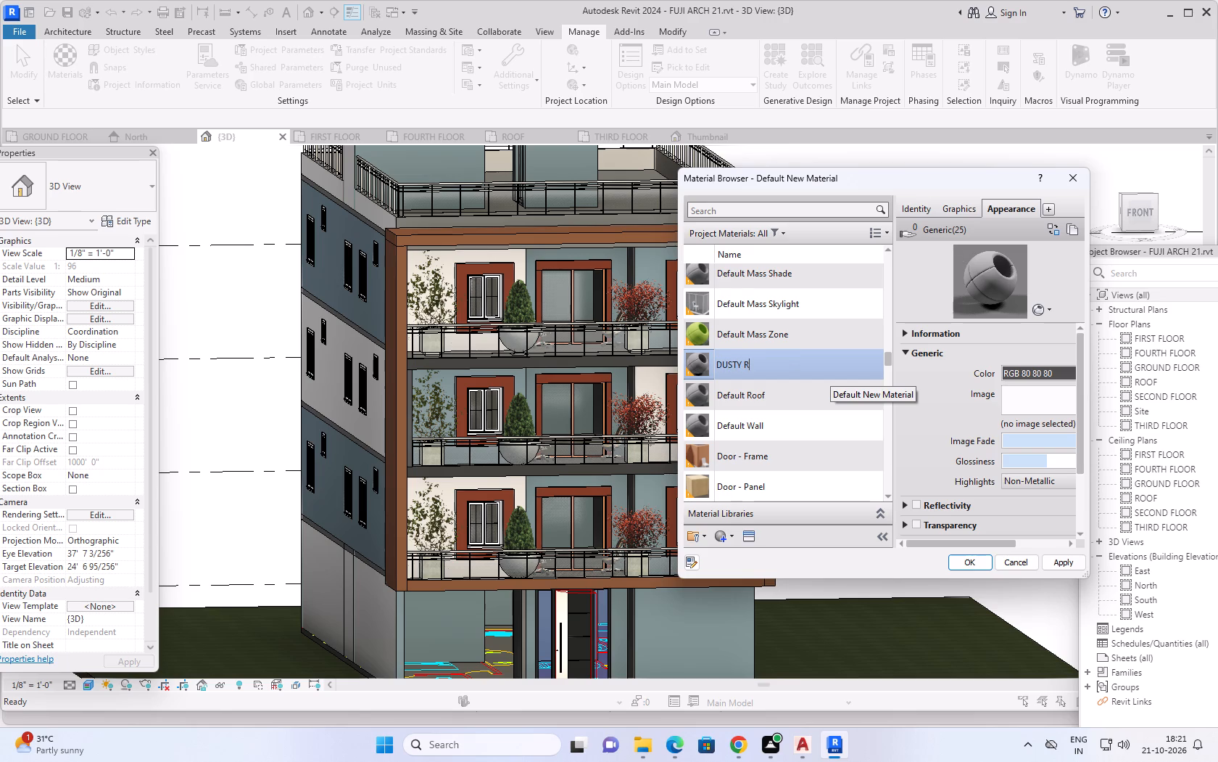
type("OSE")
Set the DUSTY ROSE material's appearance colour to RGB 220 174 150, apply it and save the material changes.
left_click(1044, 372)
left_click_drag(1034, 414, 1021, 419)
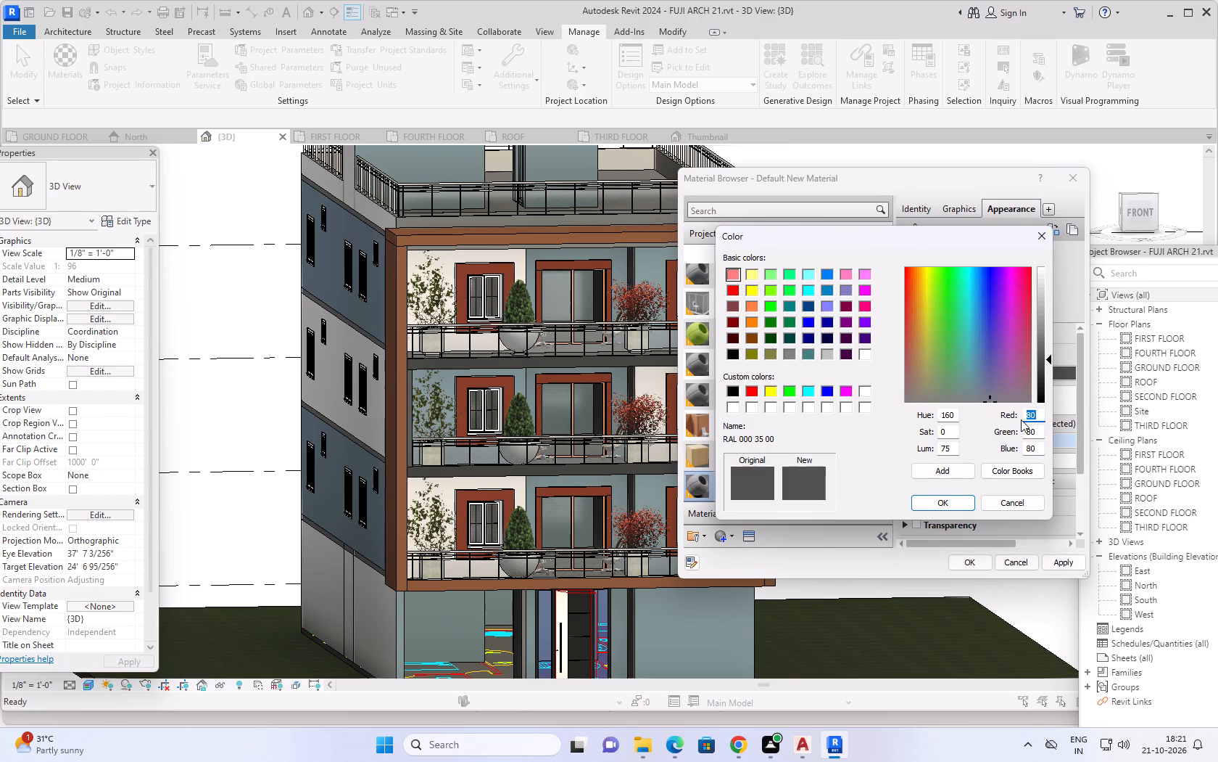
type("220")
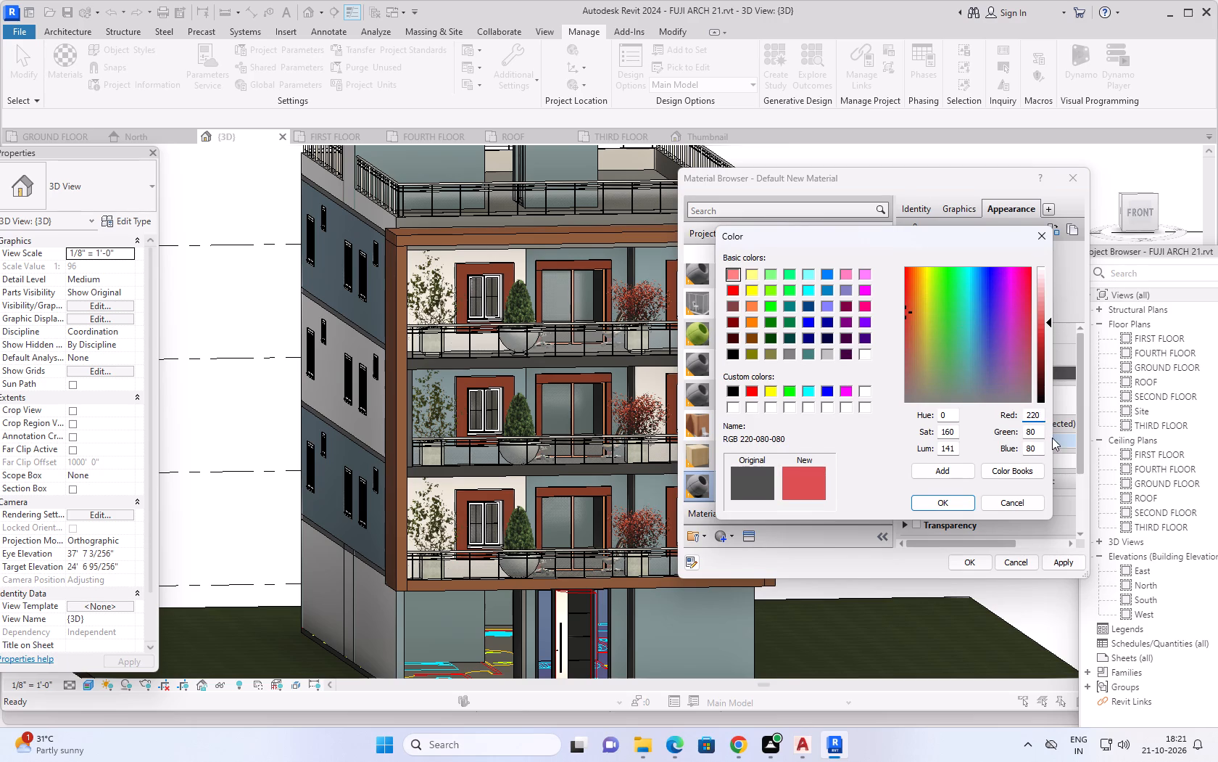
left_click_drag(1041, 430, 1019, 435)
type("174")
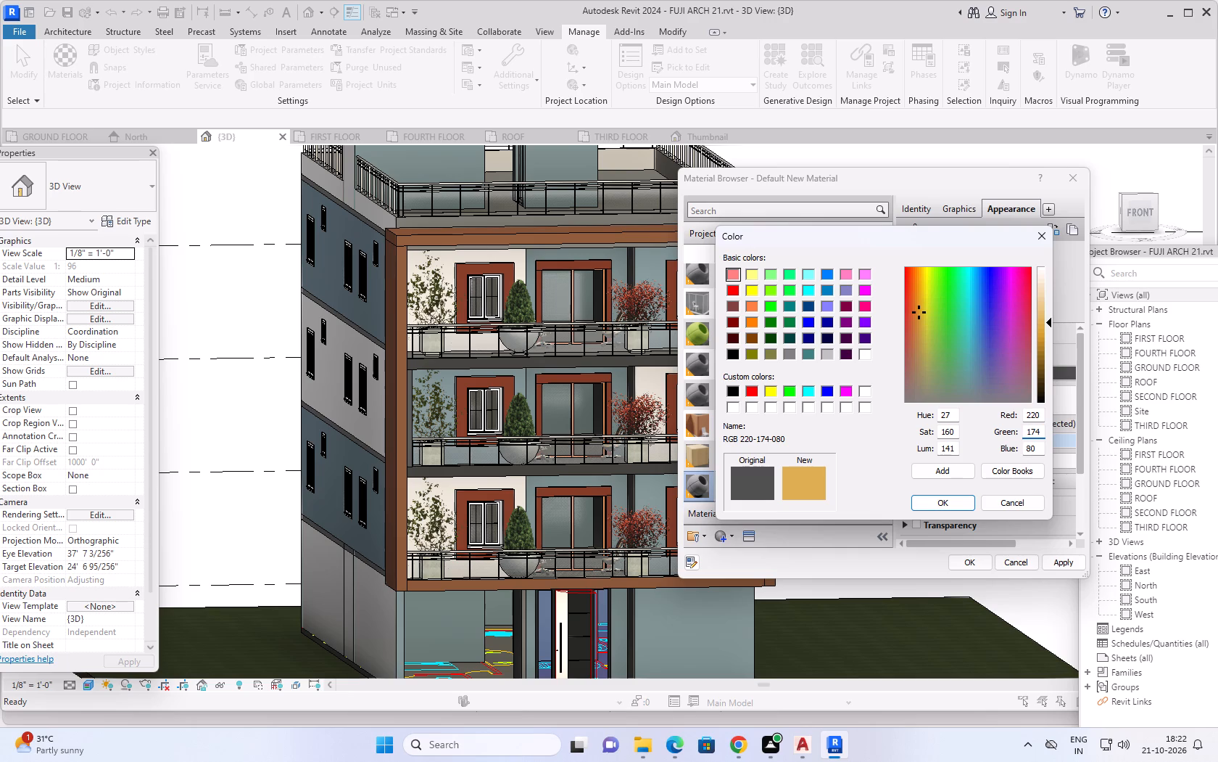
left_click_drag(1039, 448, 1022, 453)
type("150")
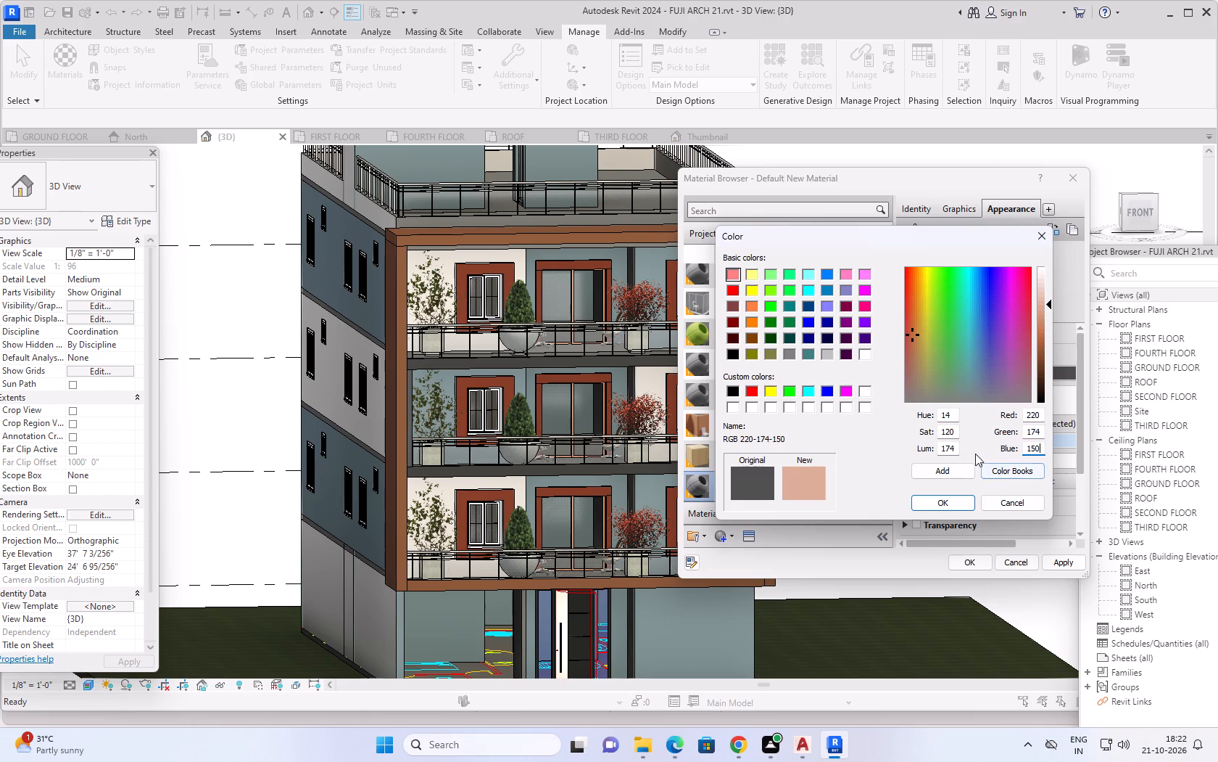
left_click(945, 504)
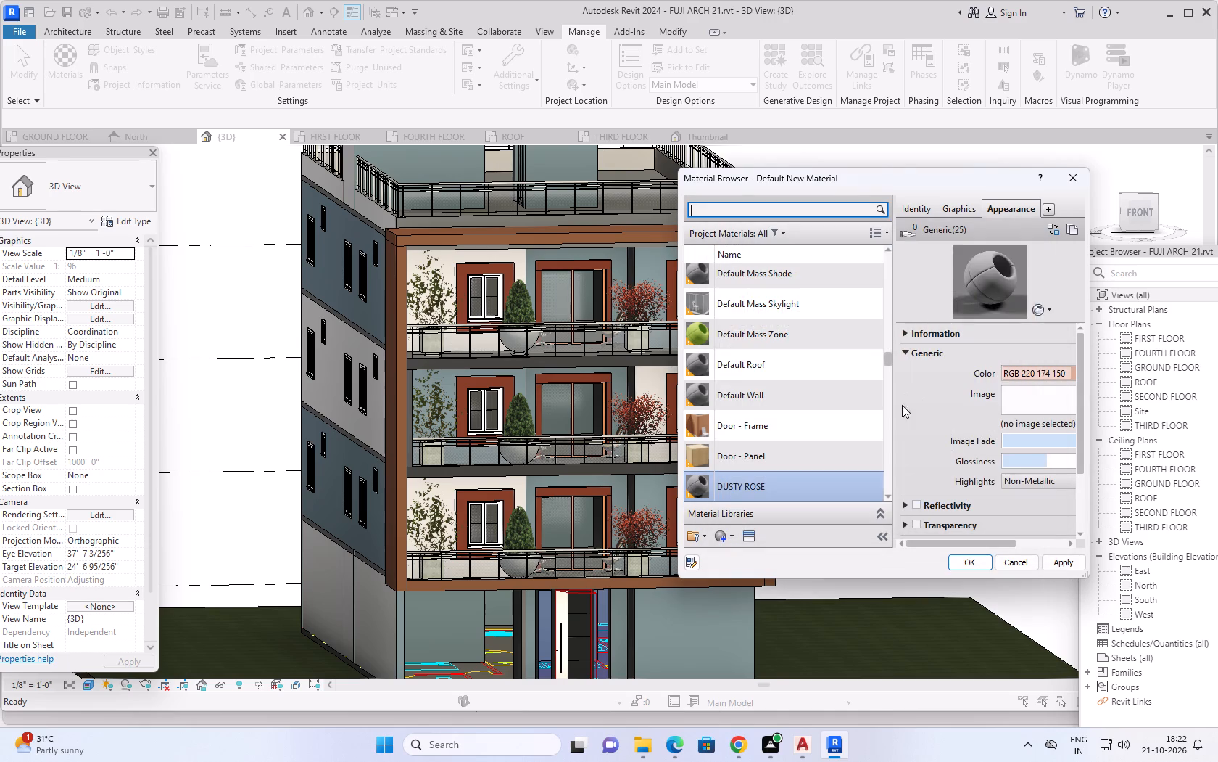
left_click(1062, 558)
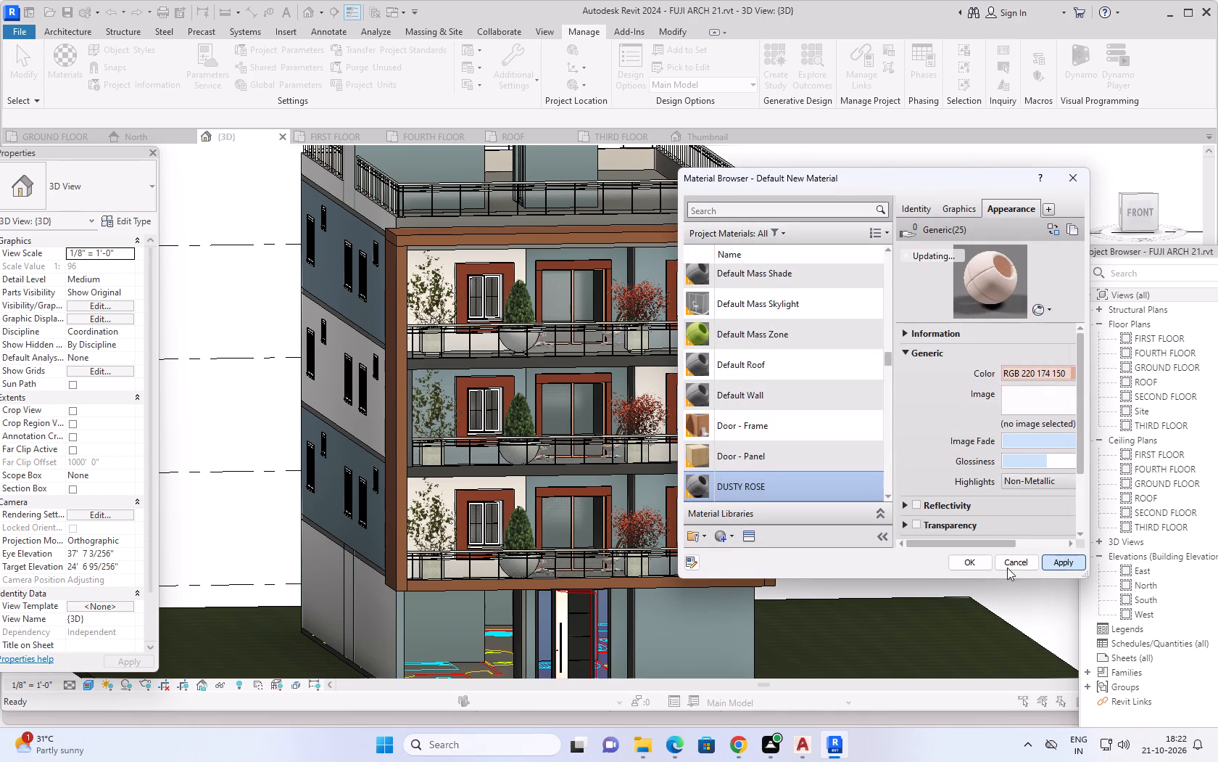
left_click(971, 561)
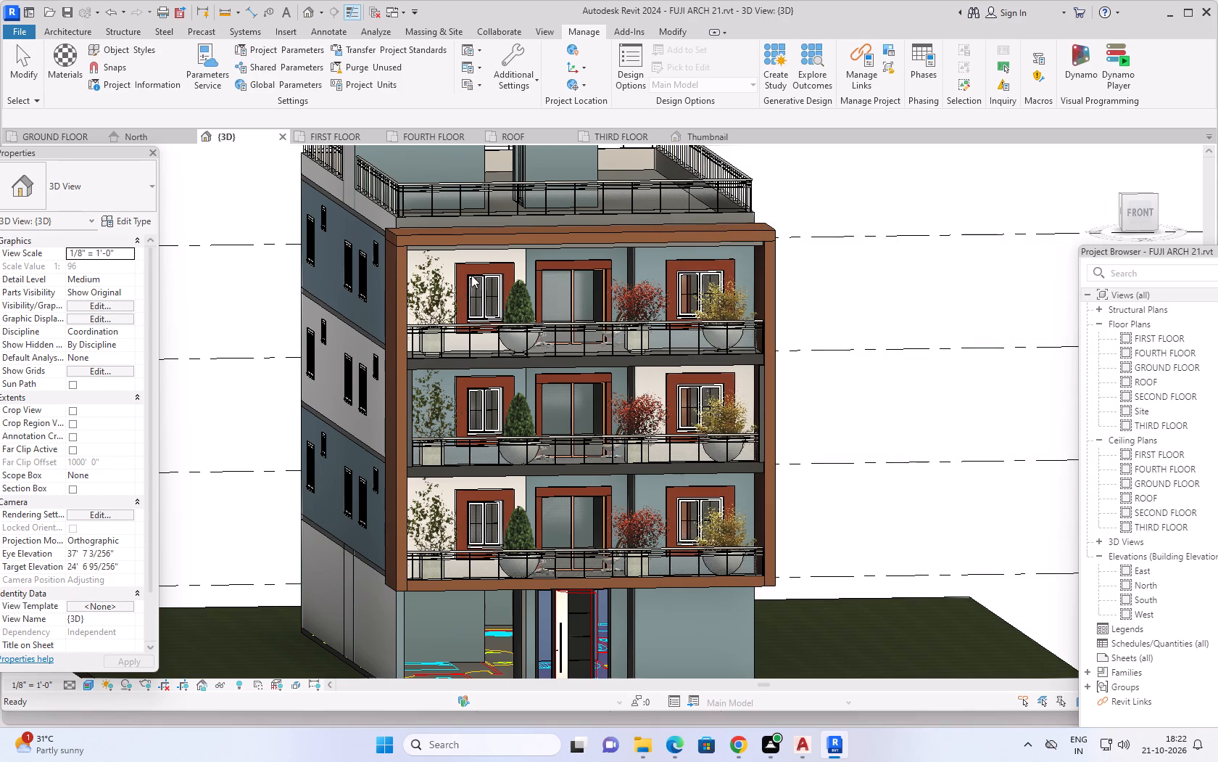
Open the in-place generic model of the balcony frame and window surrounds for editing.
scroll(469, 273, "up", 1)
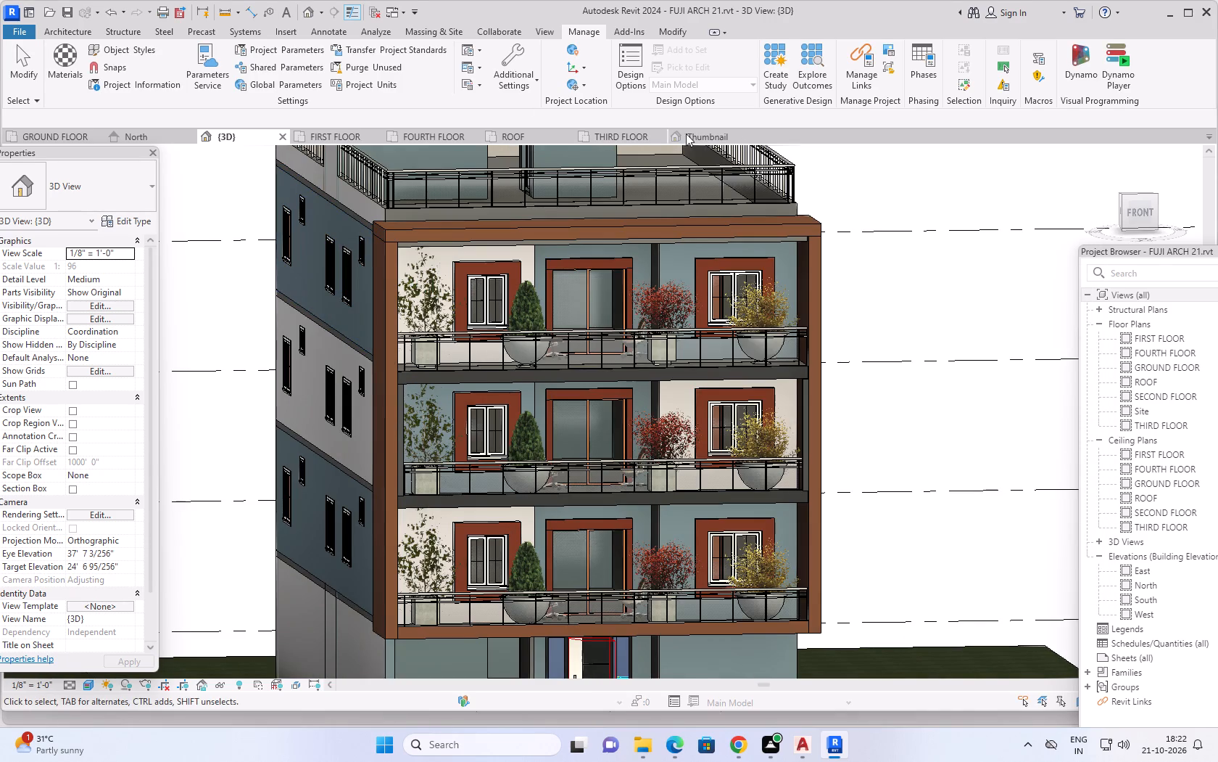
left_click(813, 225)
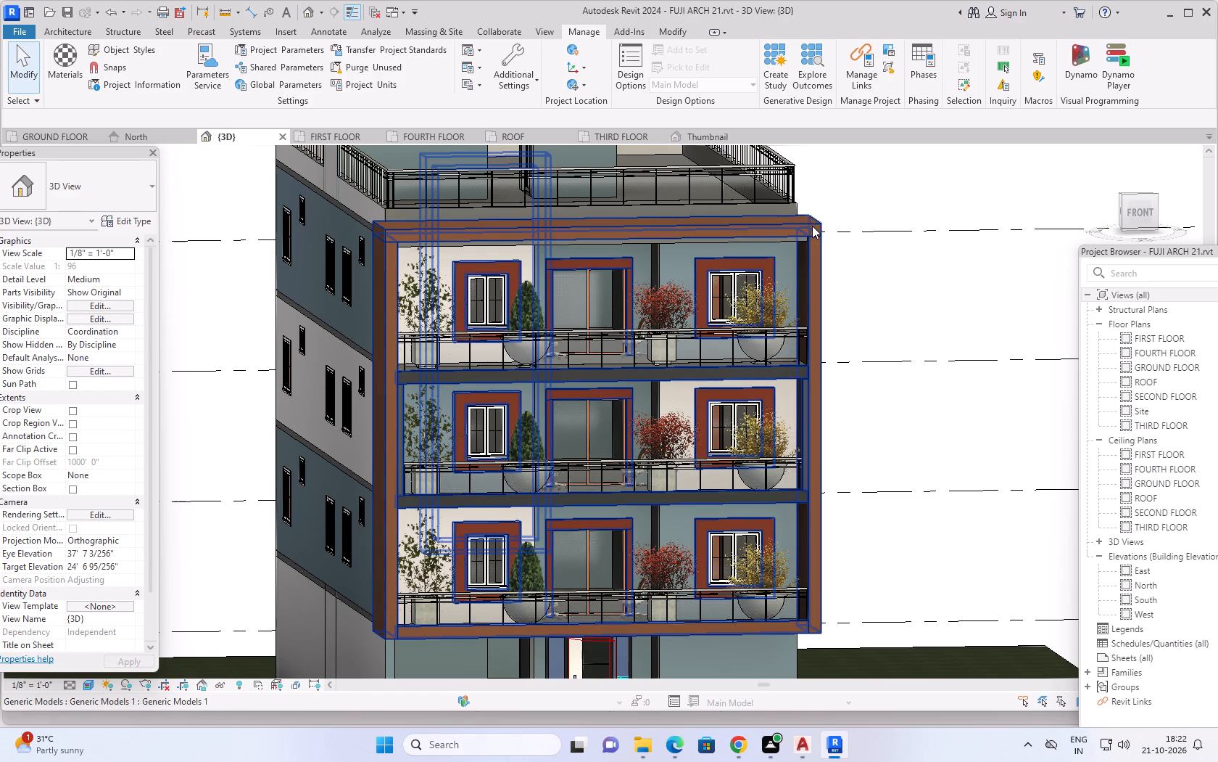
left_click(628, 67)
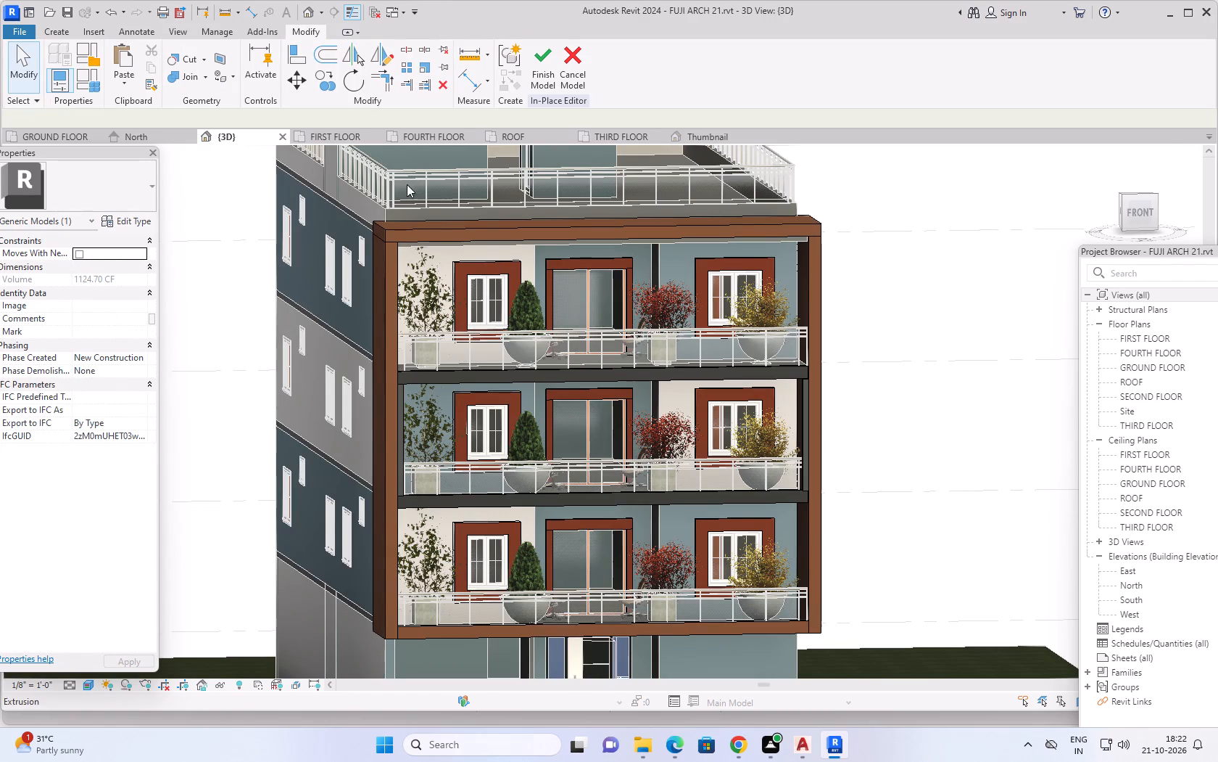
Paint the front faces of both top-floor window surrounds with the DUSTY ROSE material.
left_click(218, 74)
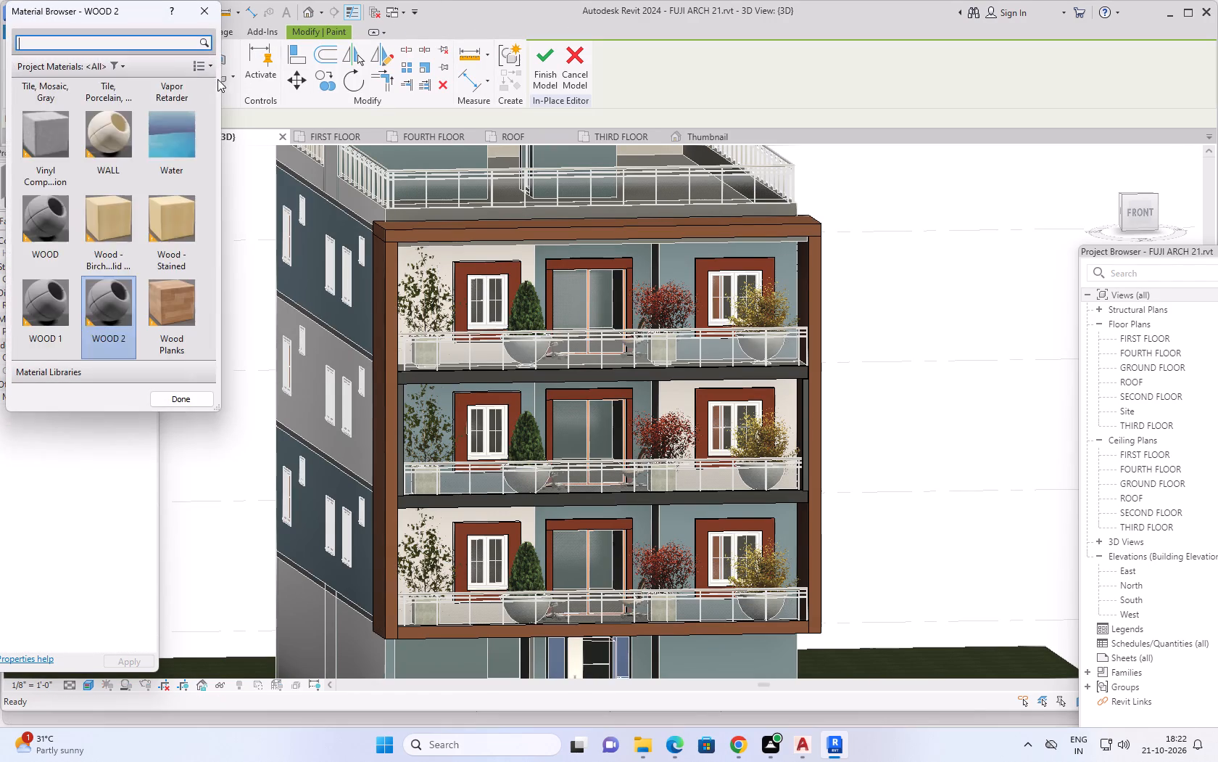
scroll(130, 203, "up", 17)
scroll(130, 203, "up", 5)
scroll(130, 203, "down", 3)
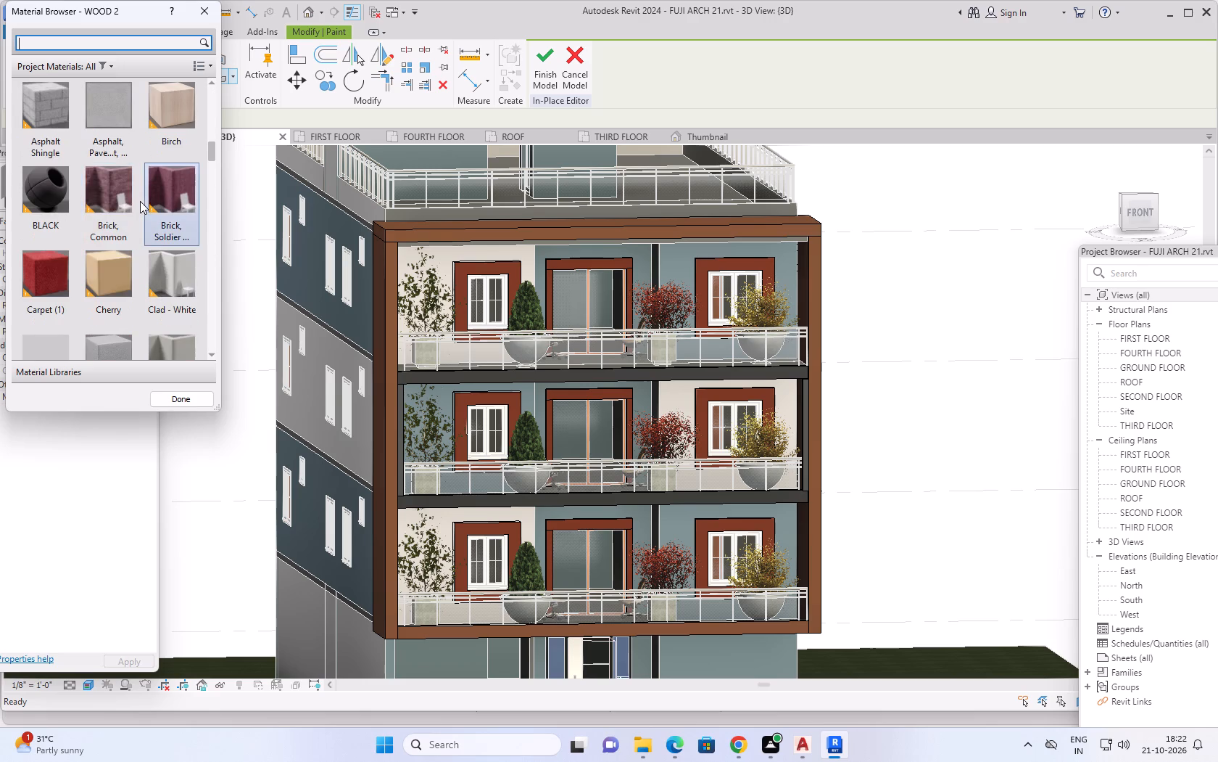
scroll(141, 201, "down", 4)
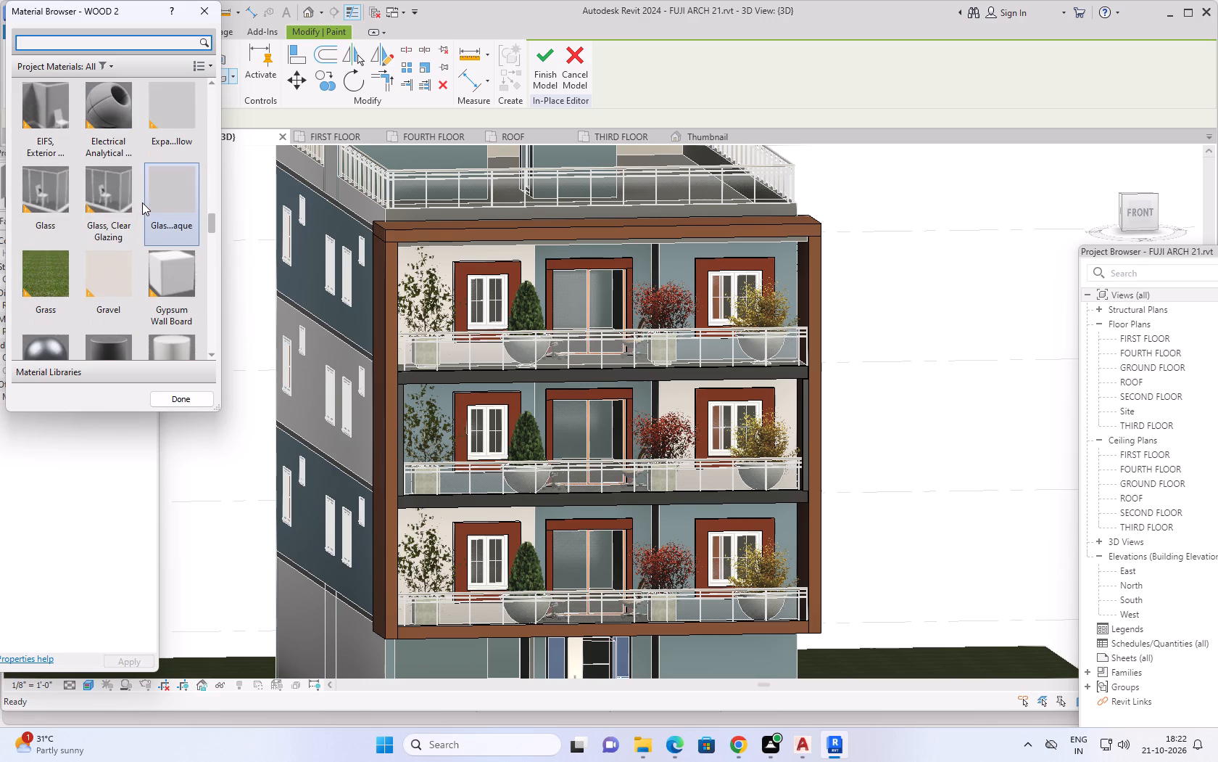
scroll(142, 203, "down", 4)
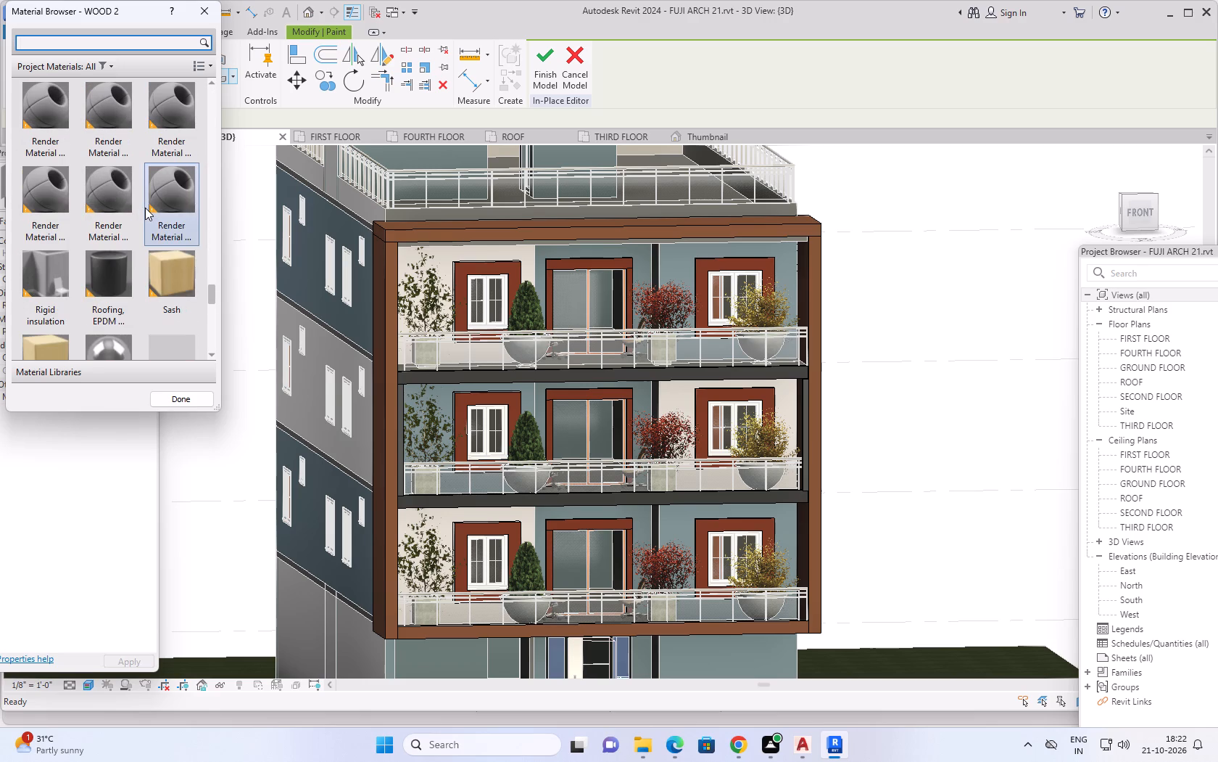
scroll(145, 208, "down", 4)
scroll(145, 210, "up", 16)
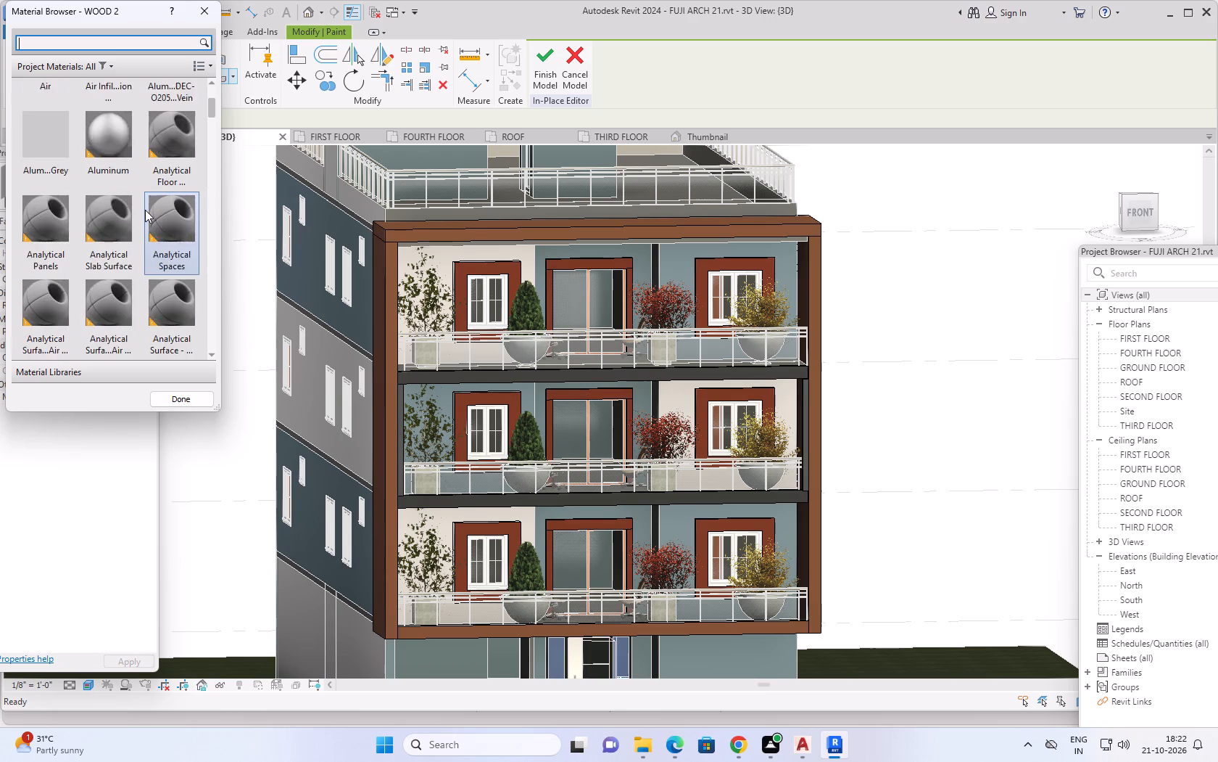
scroll(145, 210, "up", 8)
scroll(145, 210, "down", 2)
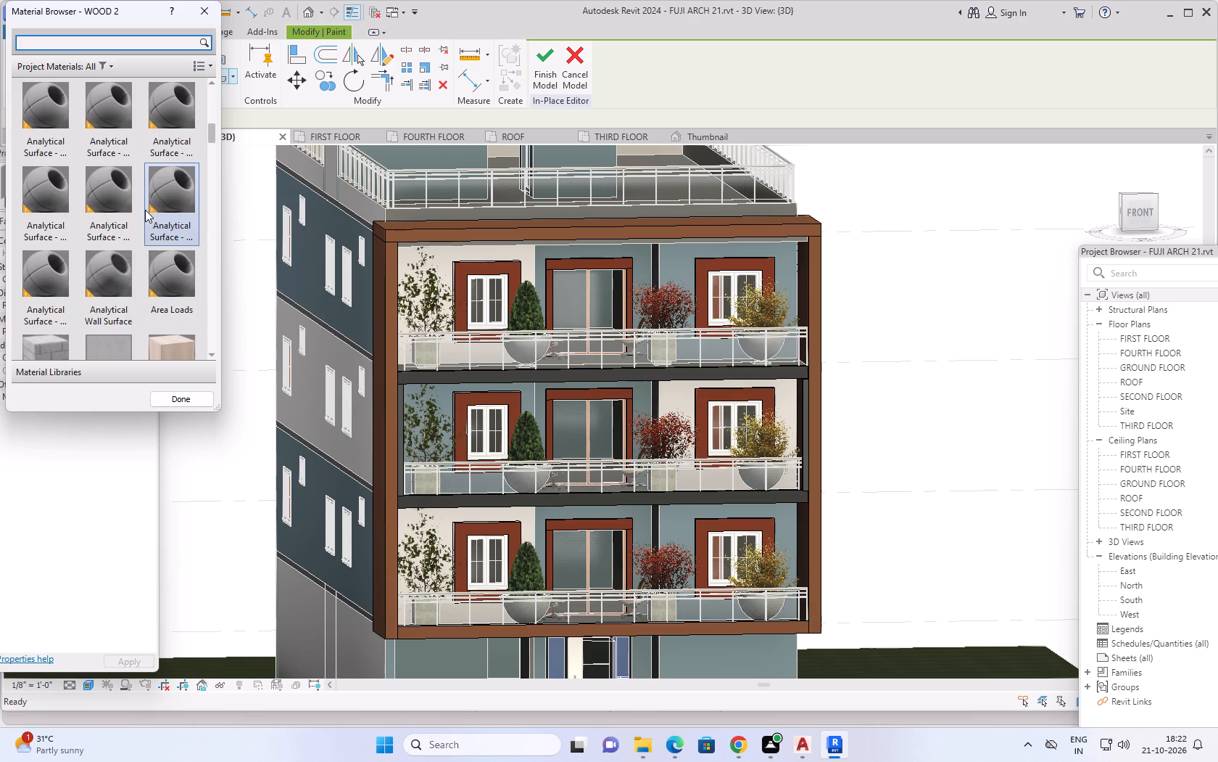
scroll(144, 212, "down", 1)
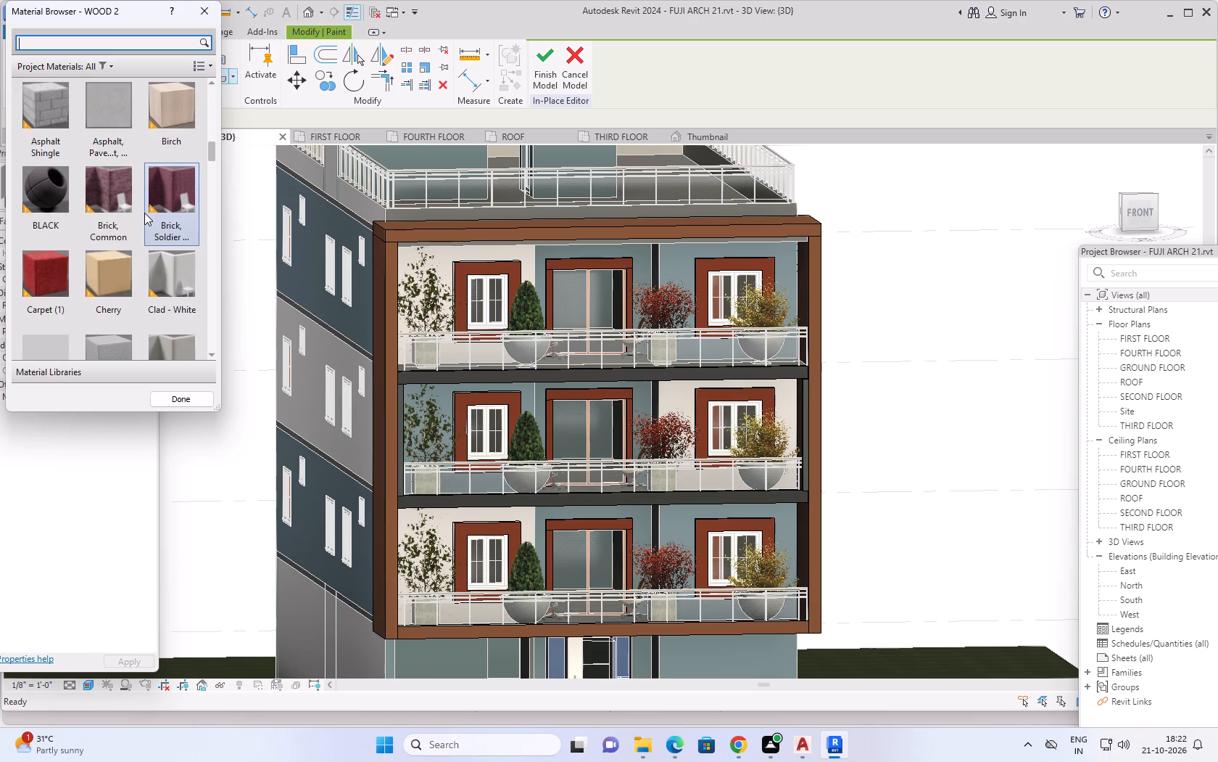
scroll(144, 213, "down", 2)
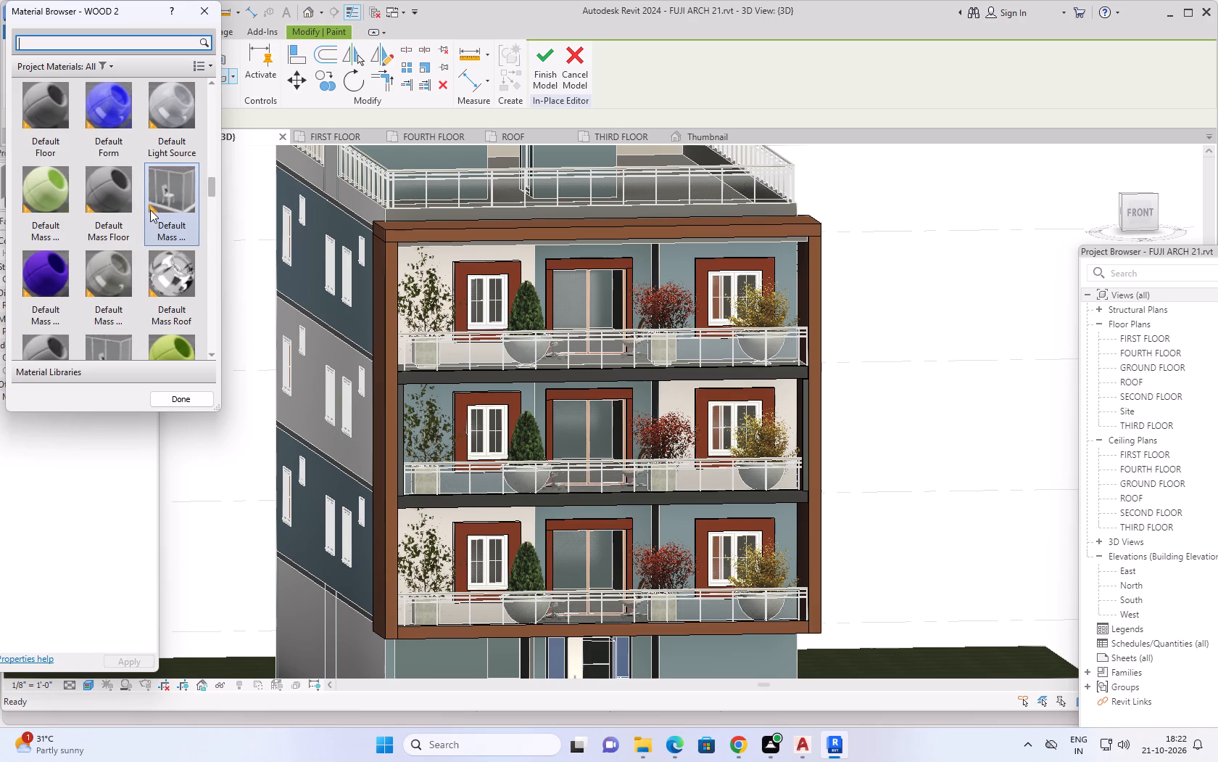
scroll(153, 213, "down", 1)
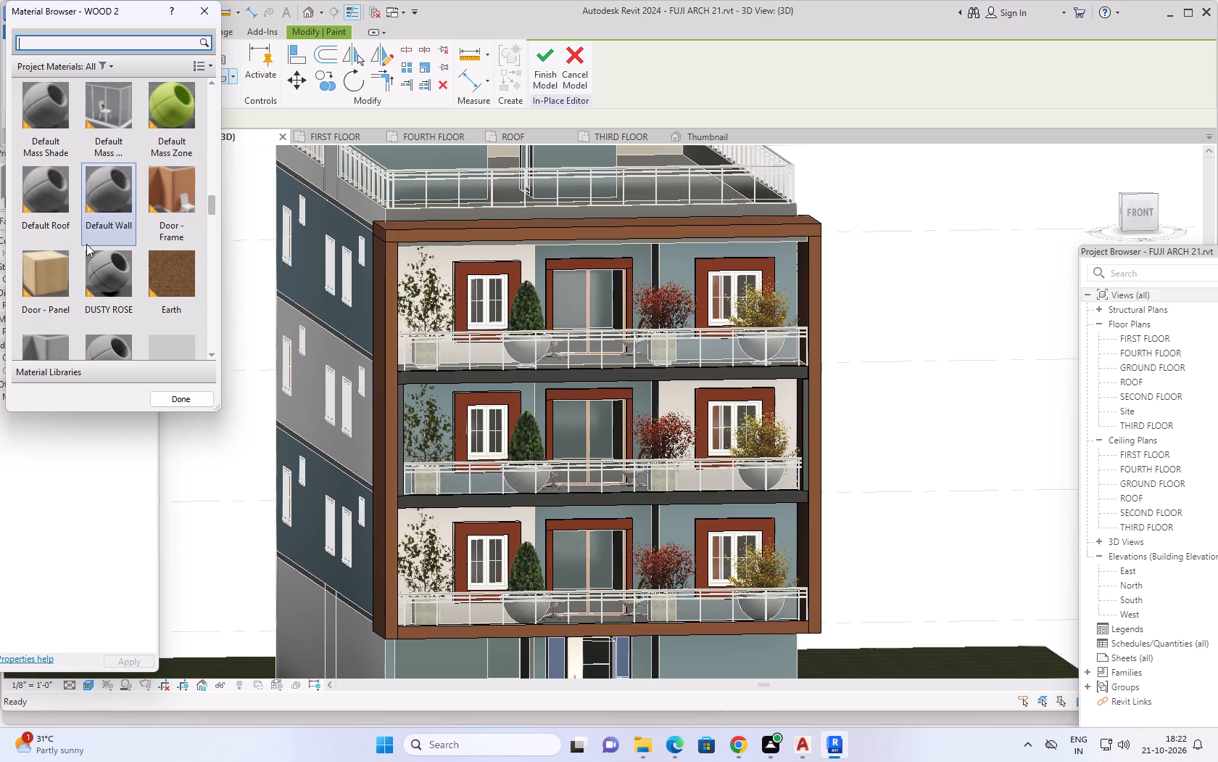
left_click(112, 273)
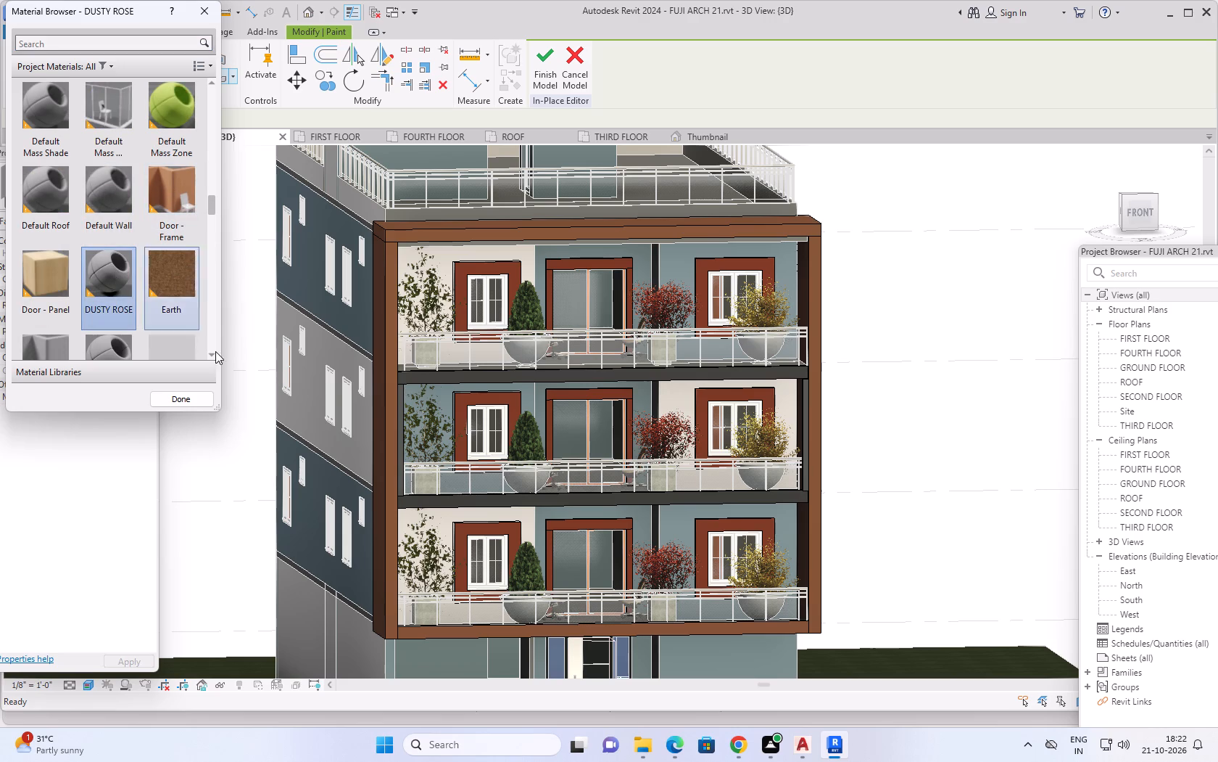
scroll(482, 287, "up", 6)
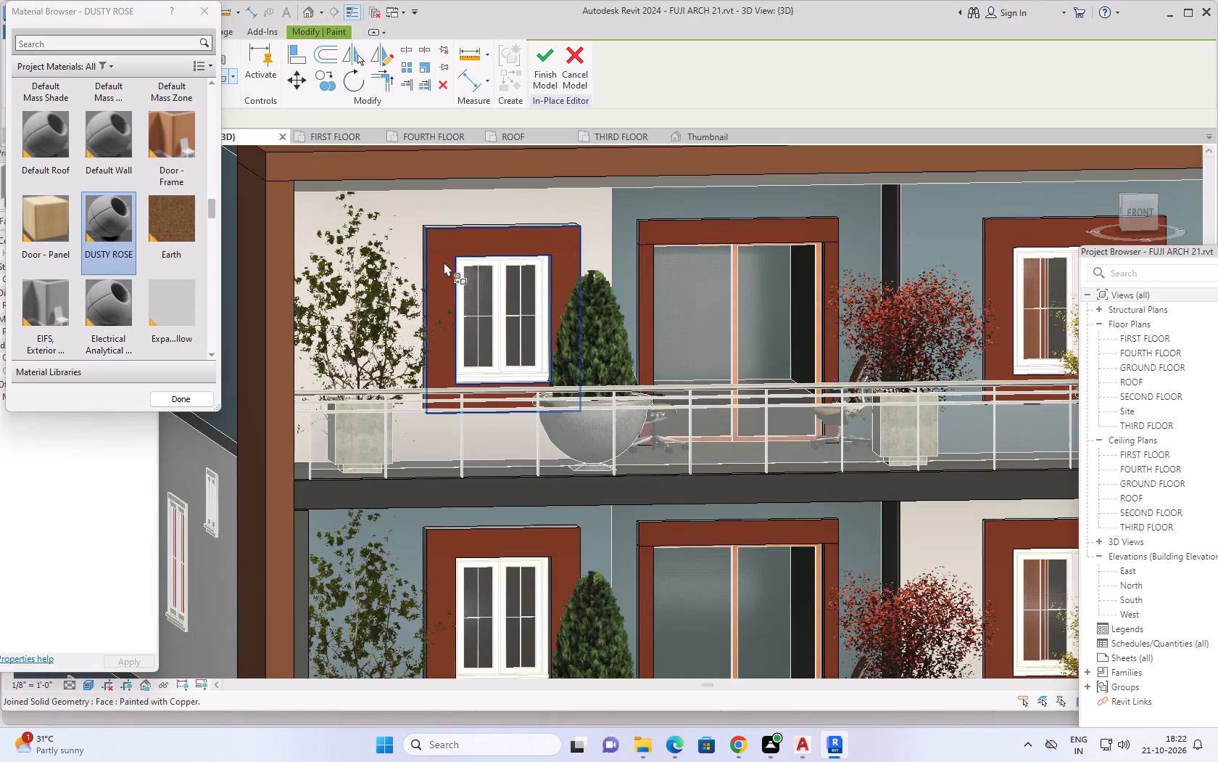
left_click(444, 262)
scroll(494, 260, "down", 2)
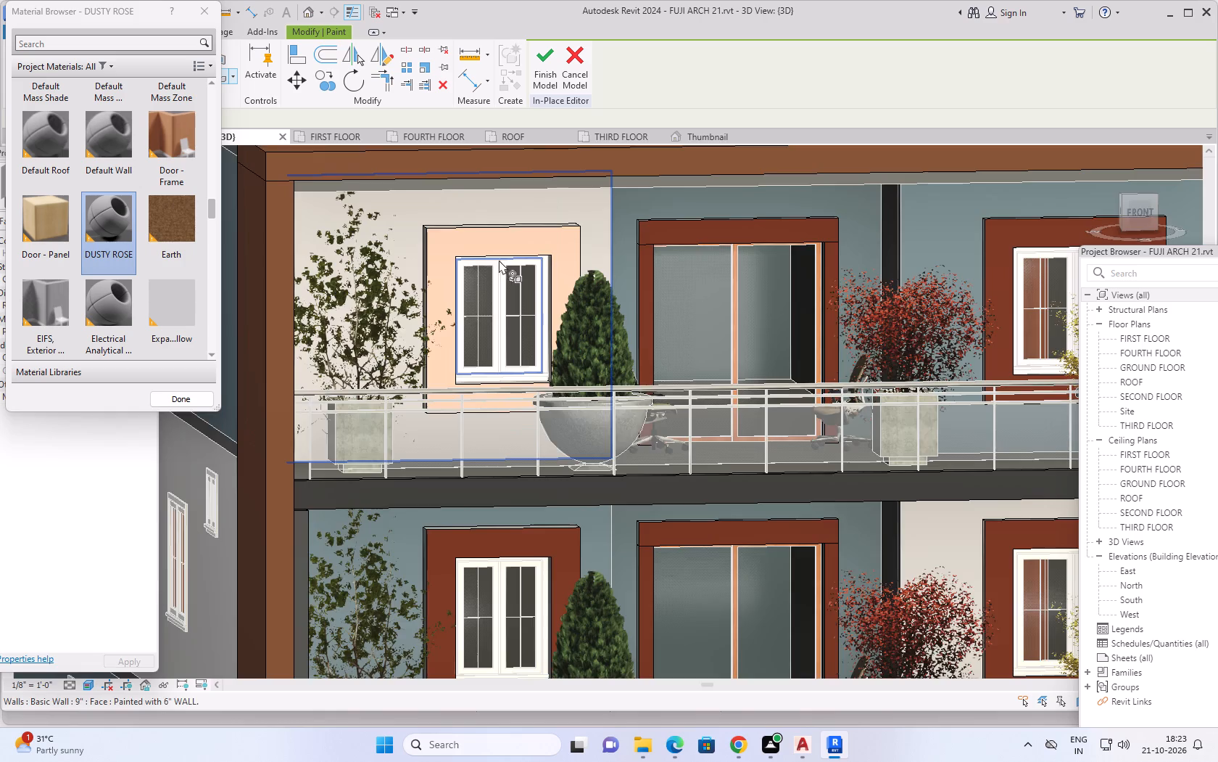
scroll(507, 266, "down", 1)
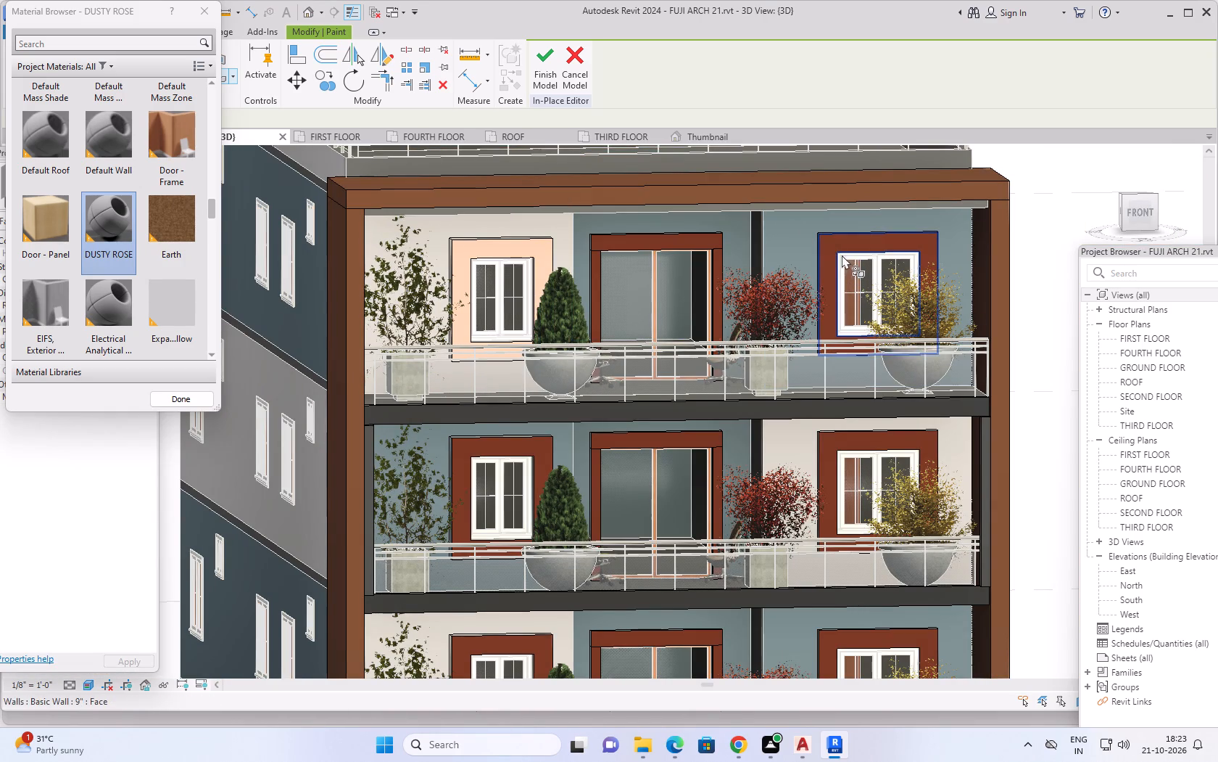
left_click(835, 245)
Paint the four window surrounds on the middle and lowest balcony floors with DUSTY ROSE.
scroll(824, 345, "down", 2)
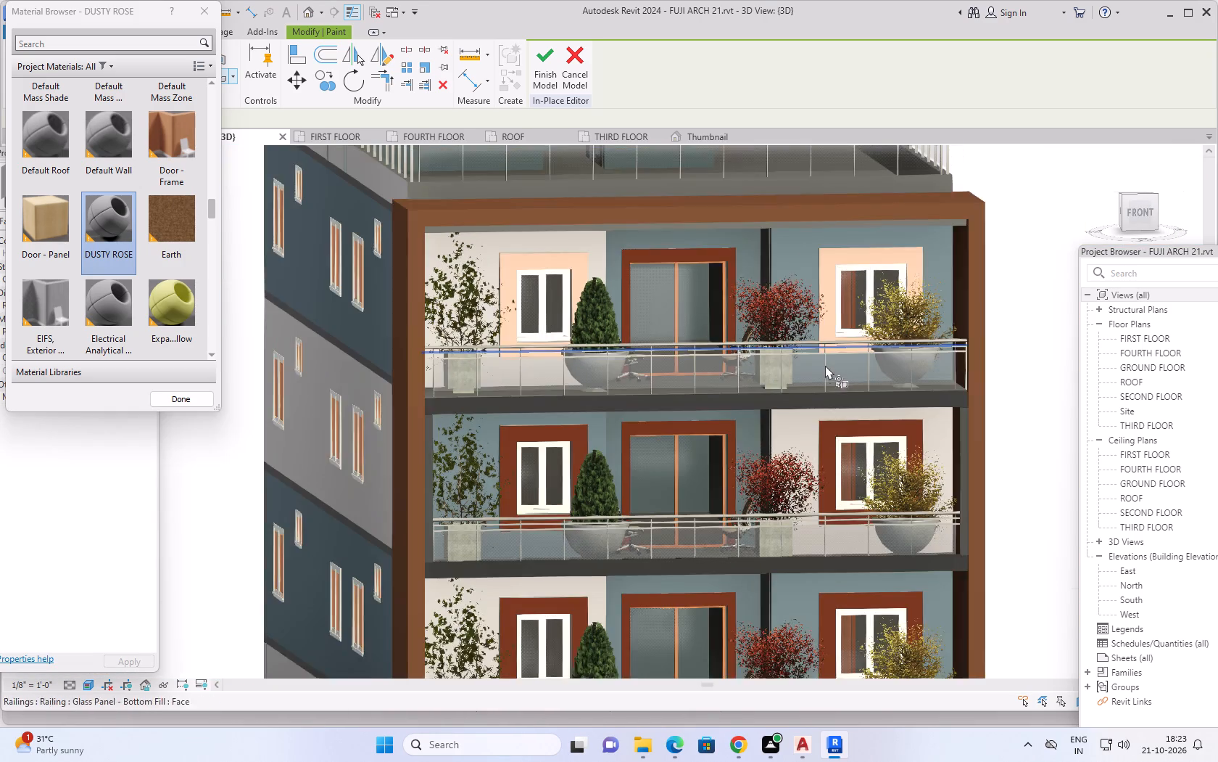
scroll(829, 398, "down", 2)
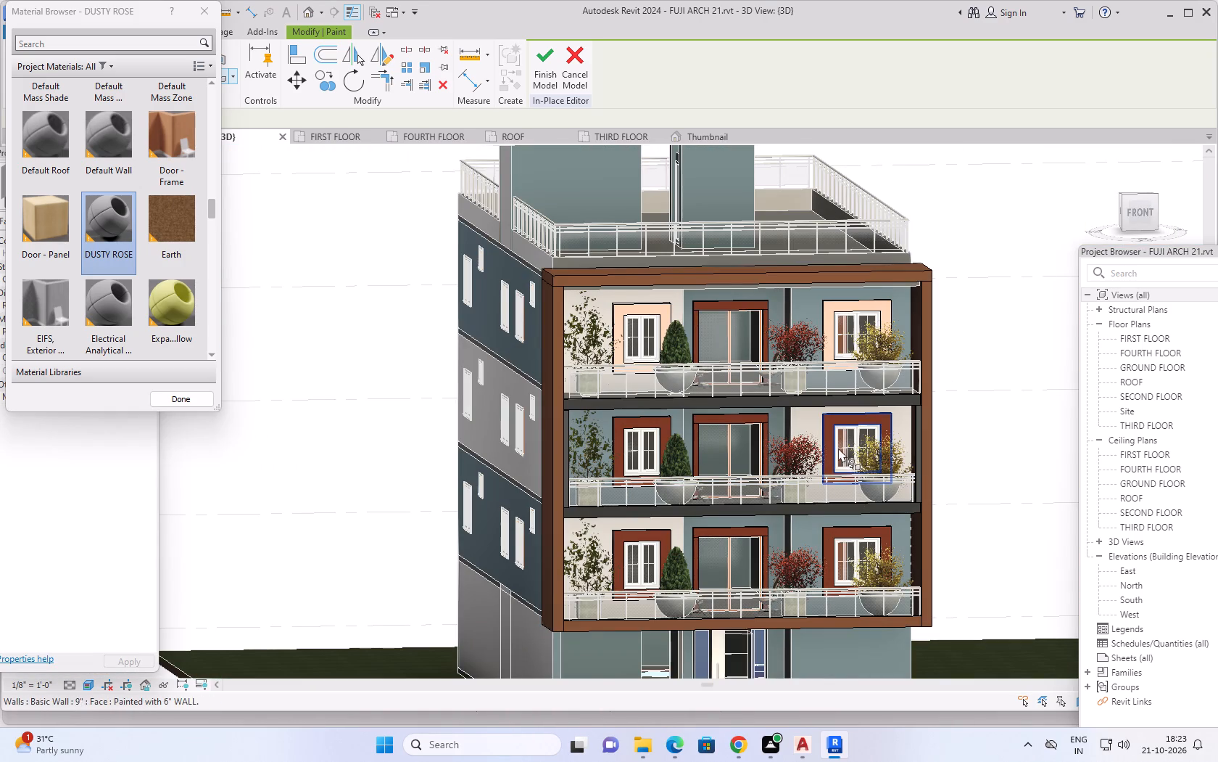
left_click(831, 421)
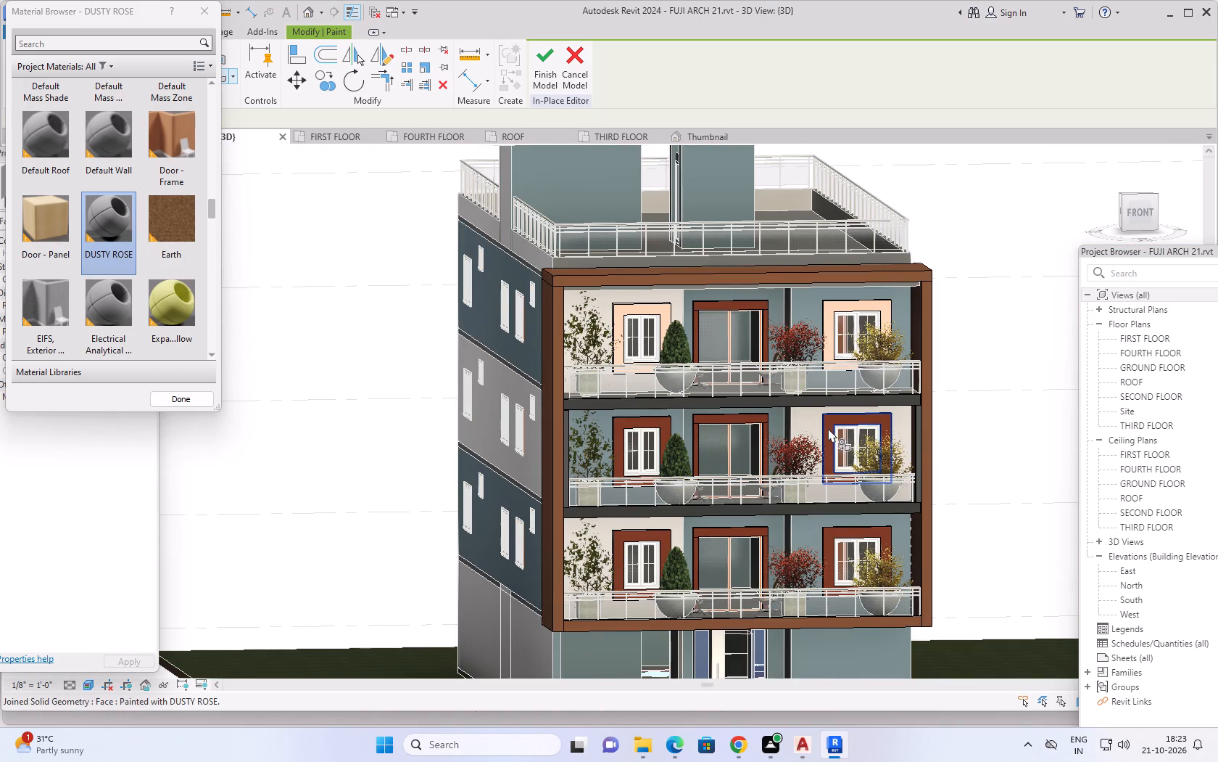
left_click(827, 430)
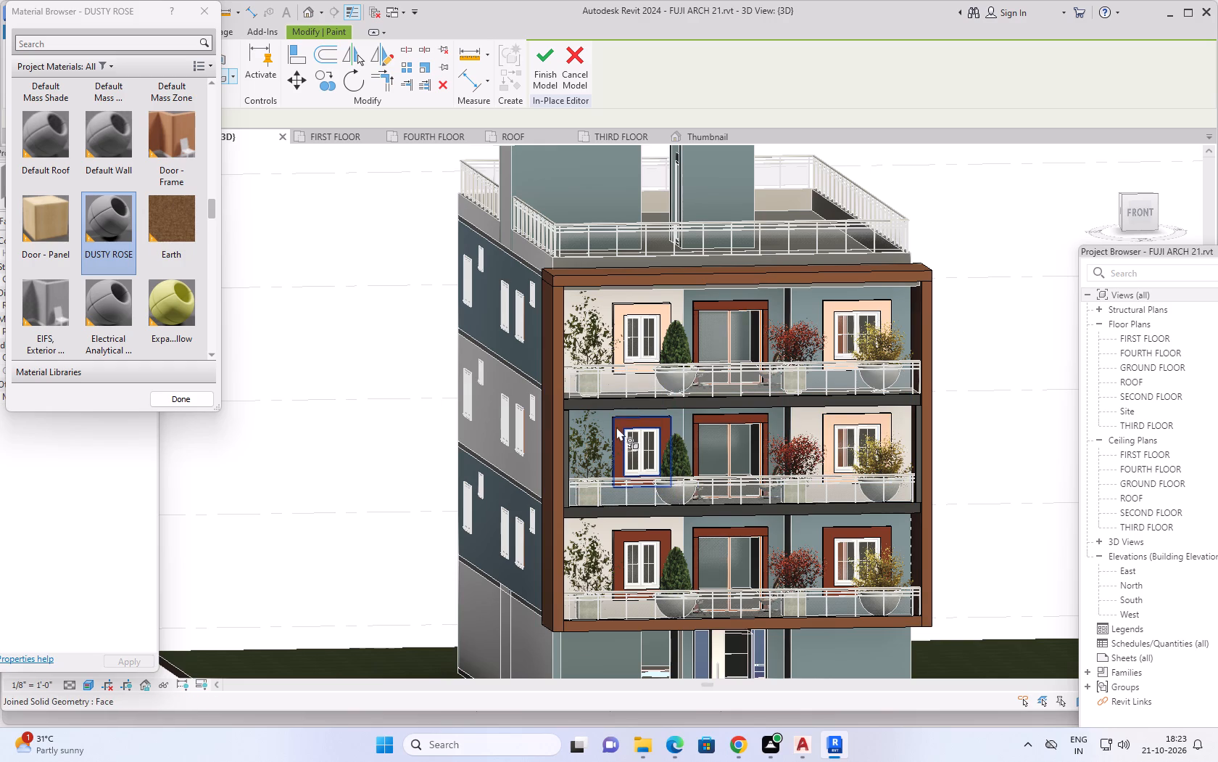
left_click(617, 426)
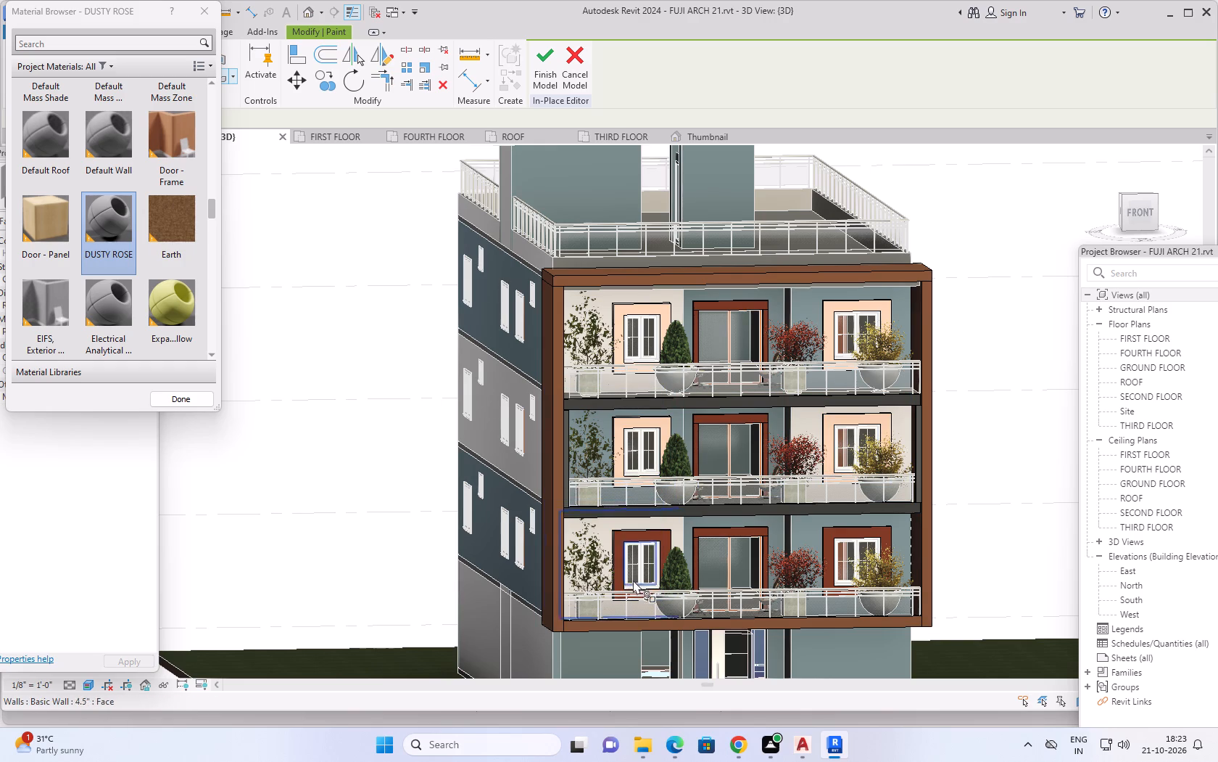
left_click(617, 555)
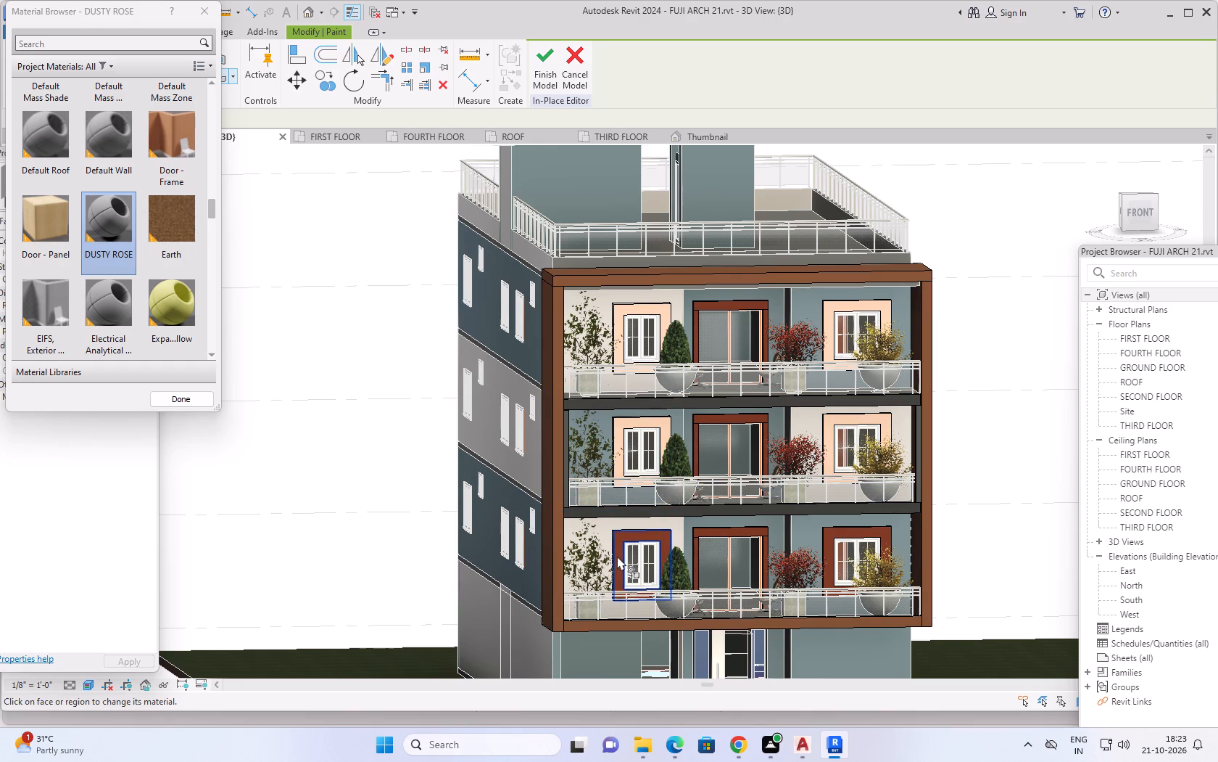
left_click(837, 530)
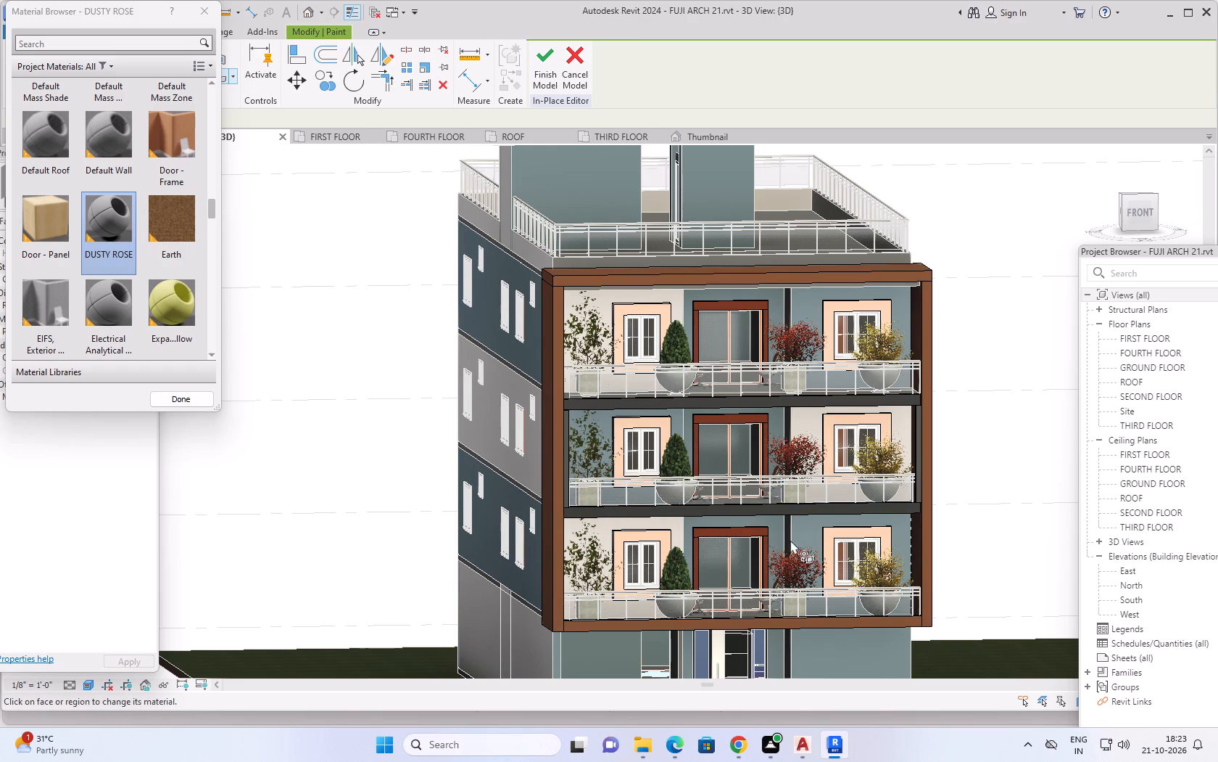
Paint the header faces of the three balcony door surrounds with DUSTY ROSE, from the lowest floor up.
left_click(728, 529)
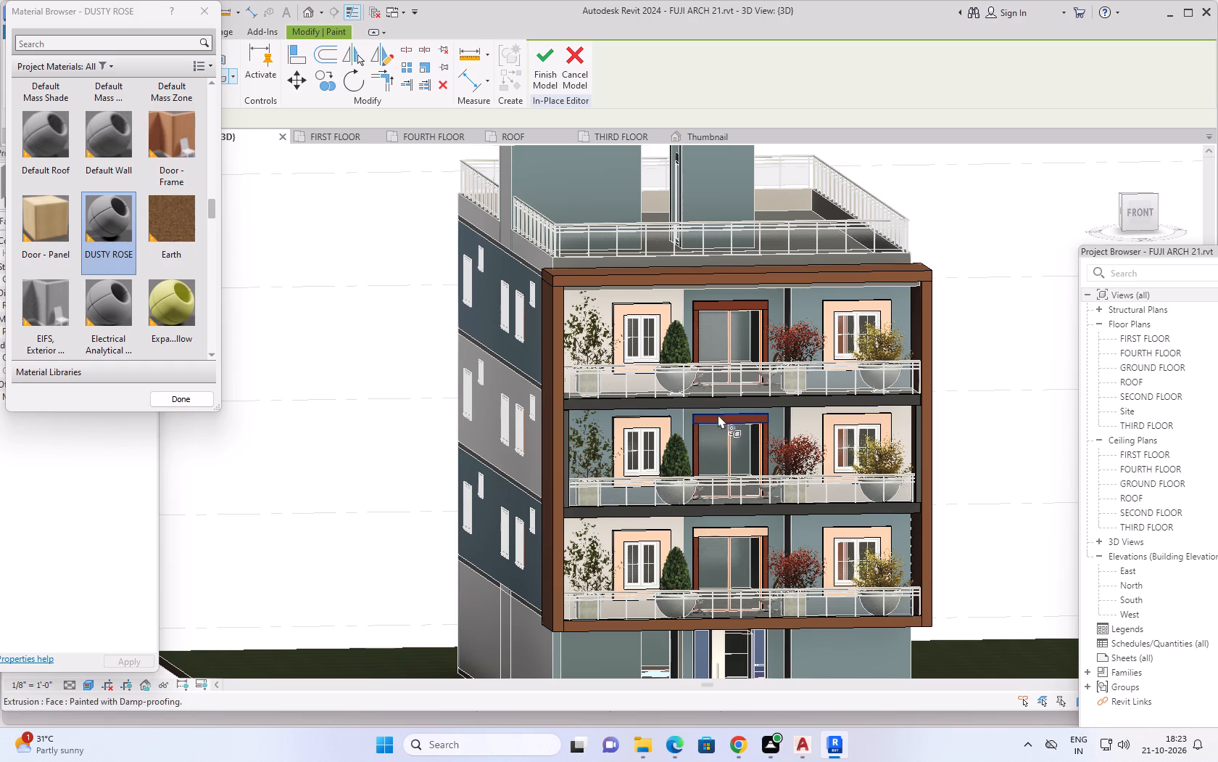
left_click(718, 414)
left_click(734, 300)
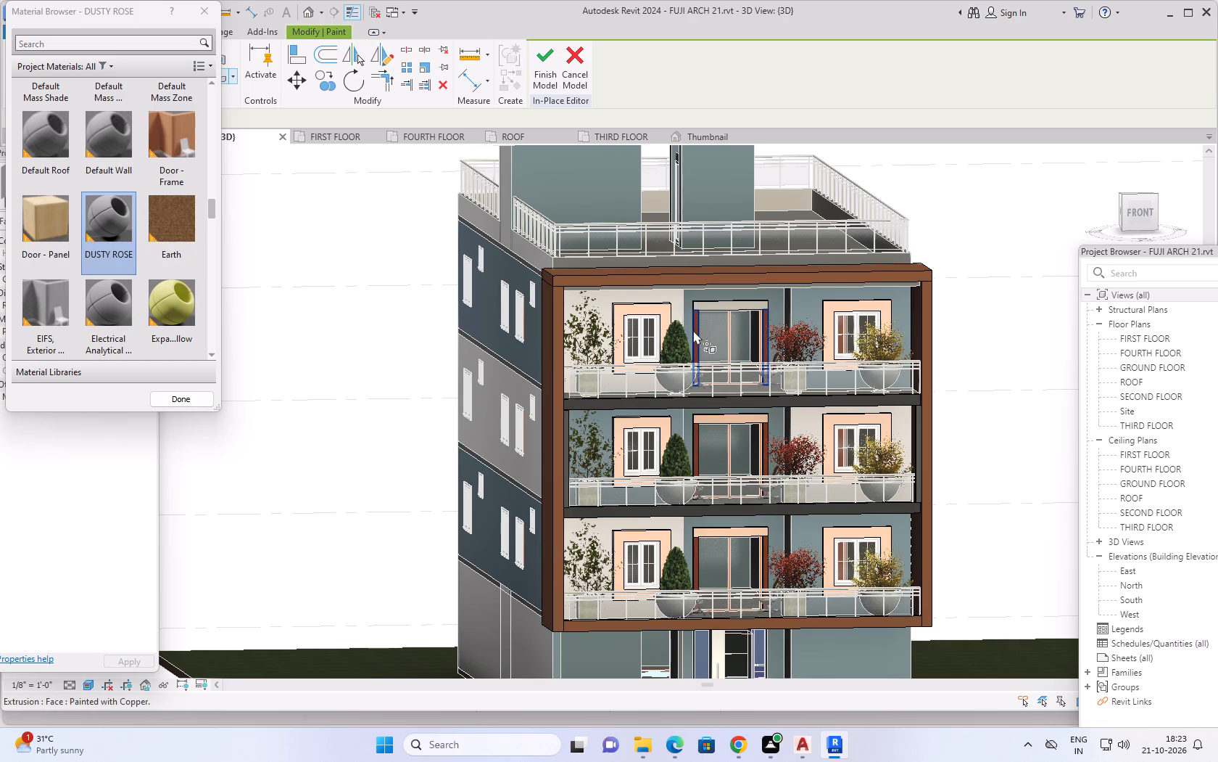
Paint the side faces of the balcony door surrounds on all three floors with DUSTY ROSE, and repaint the top-floor header.
left_click(693, 330)
scroll(741, 366, "up", 4)
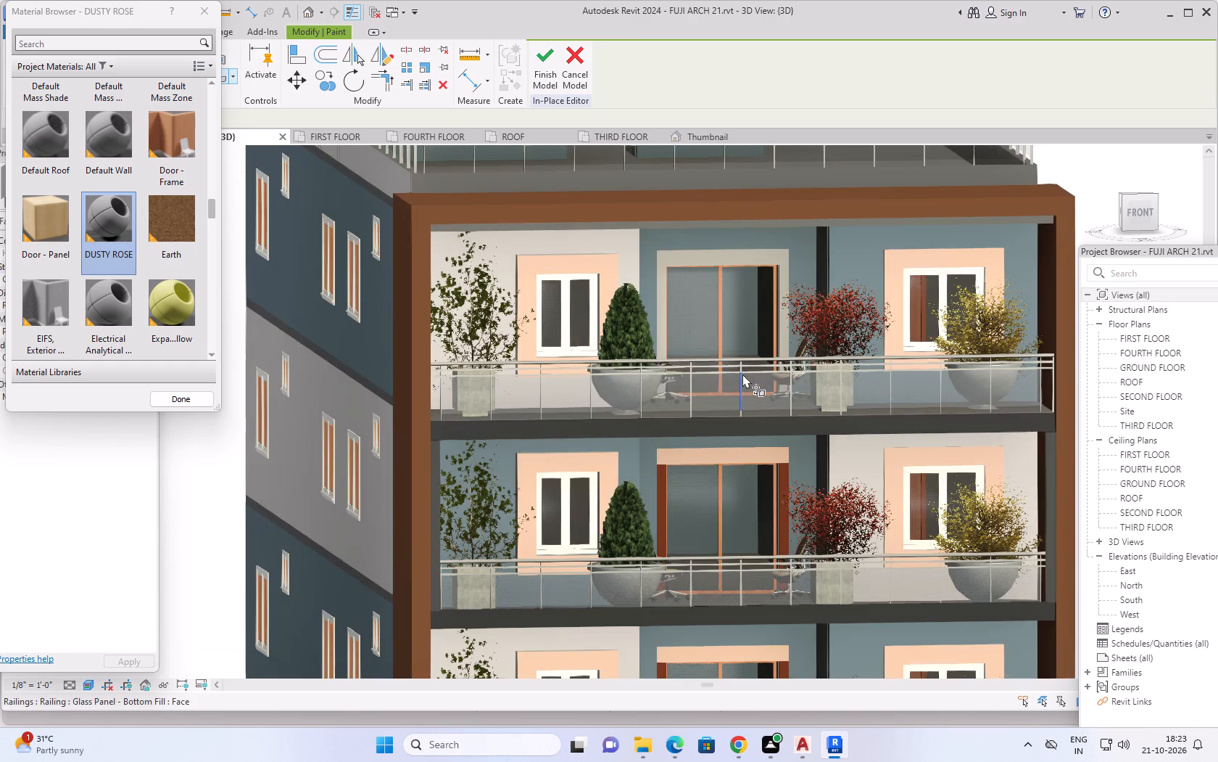
left_click(660, 486)
scroll(757, 486, "down", 3)
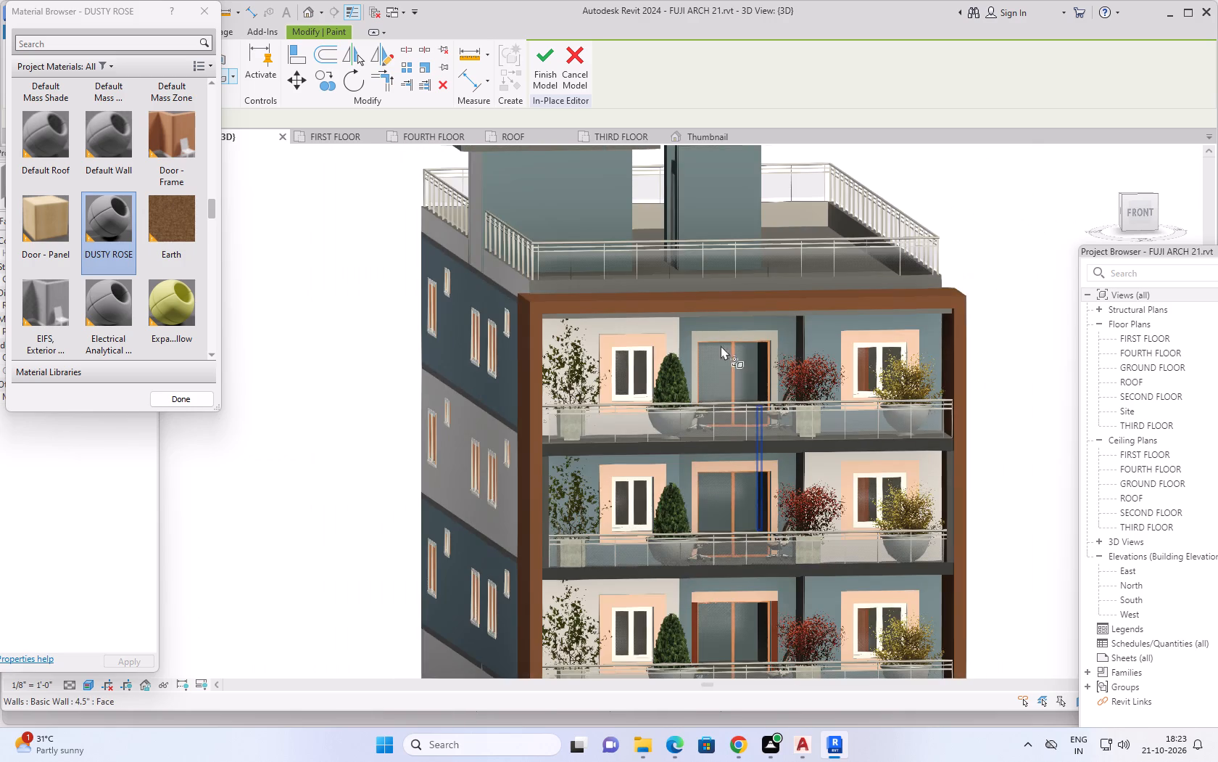
scroll(722, 319, "up", 8)
left_click(729, 351)
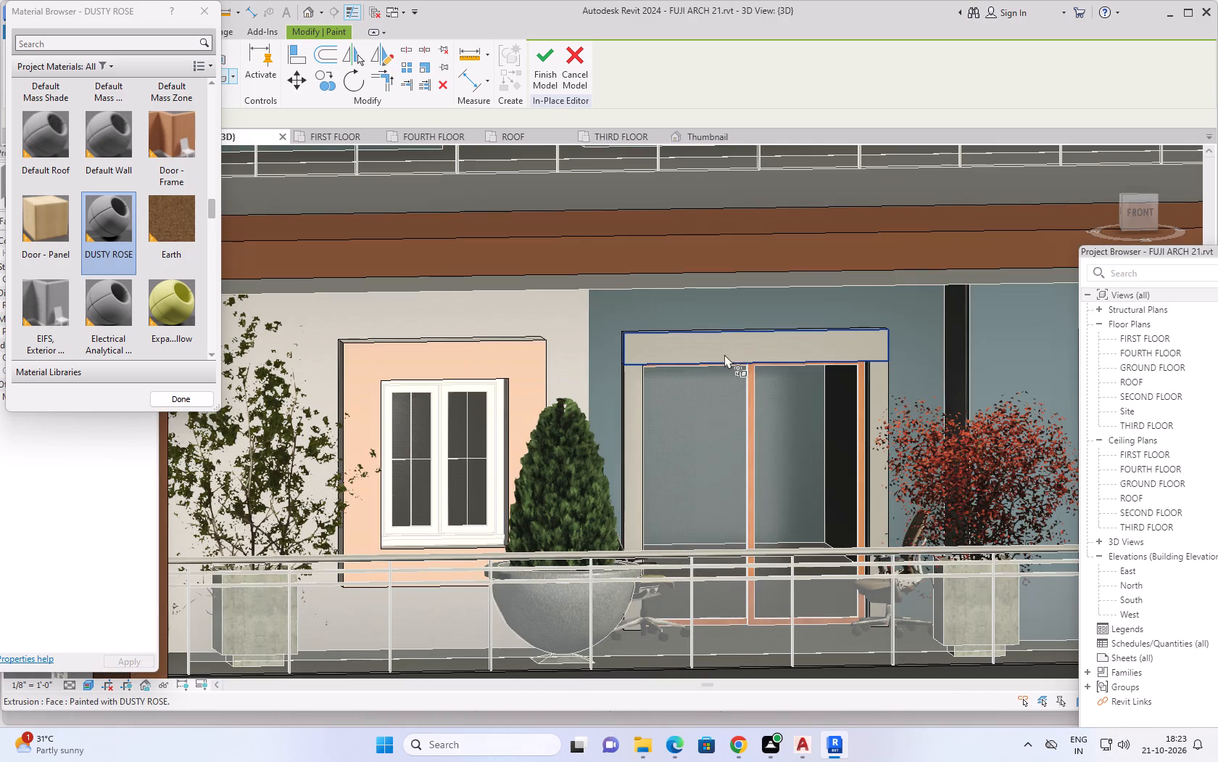
scroll(738, 401, "down", 7)
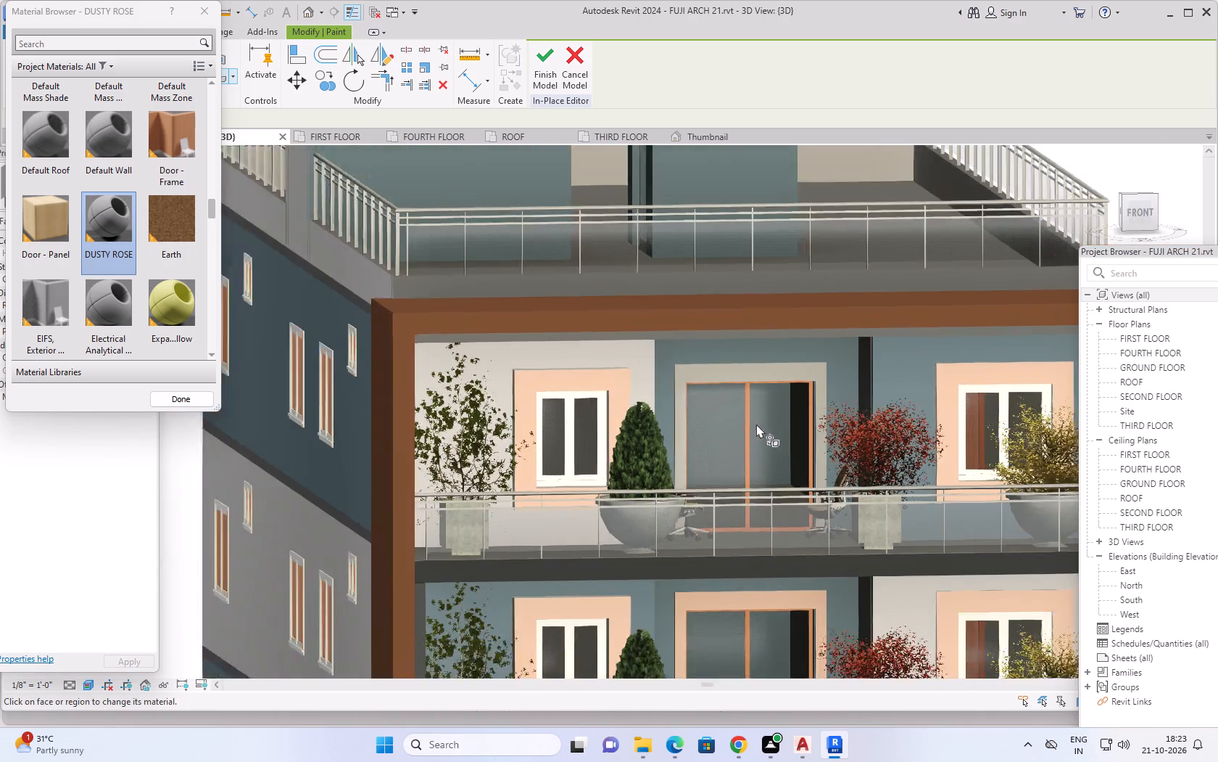
scroll(758, 431, "down", 3)
middle_click_drag(760, 486, 741, 319)
scroll(720, 443, "up", 9)
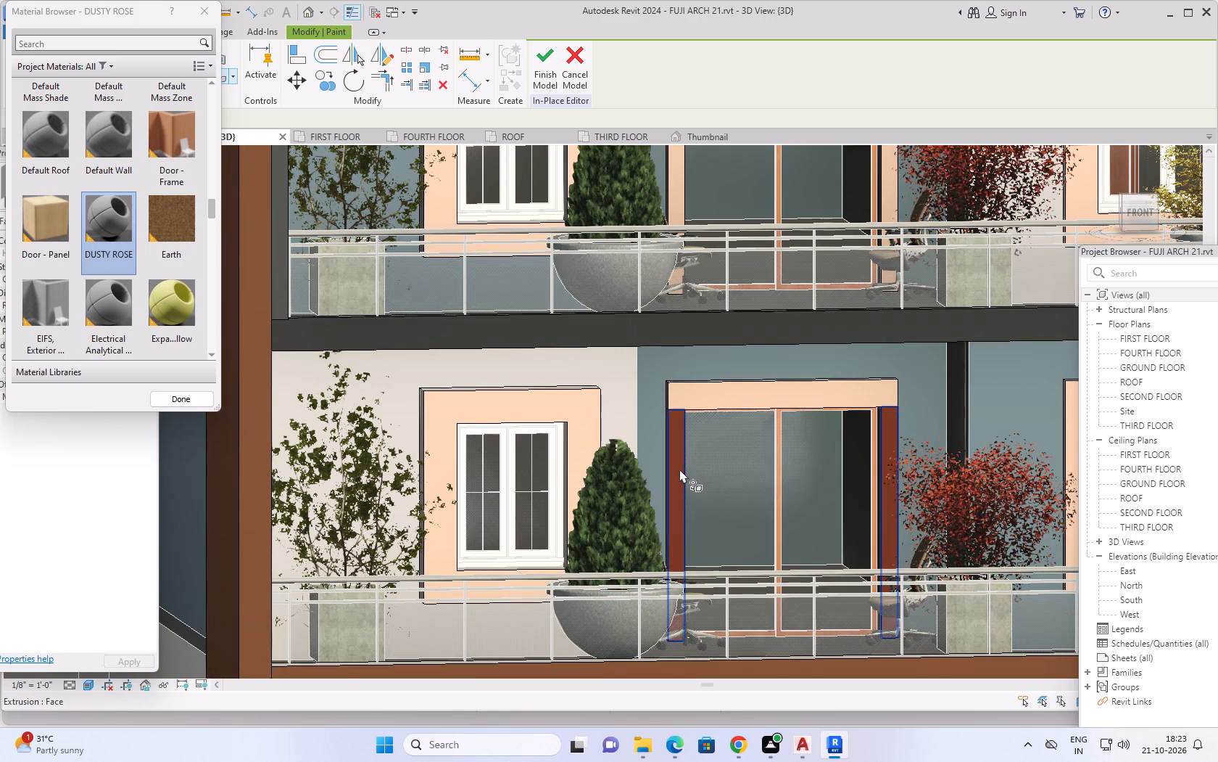
left_click(679, 469)
scroll(884, 472, "down", 8)
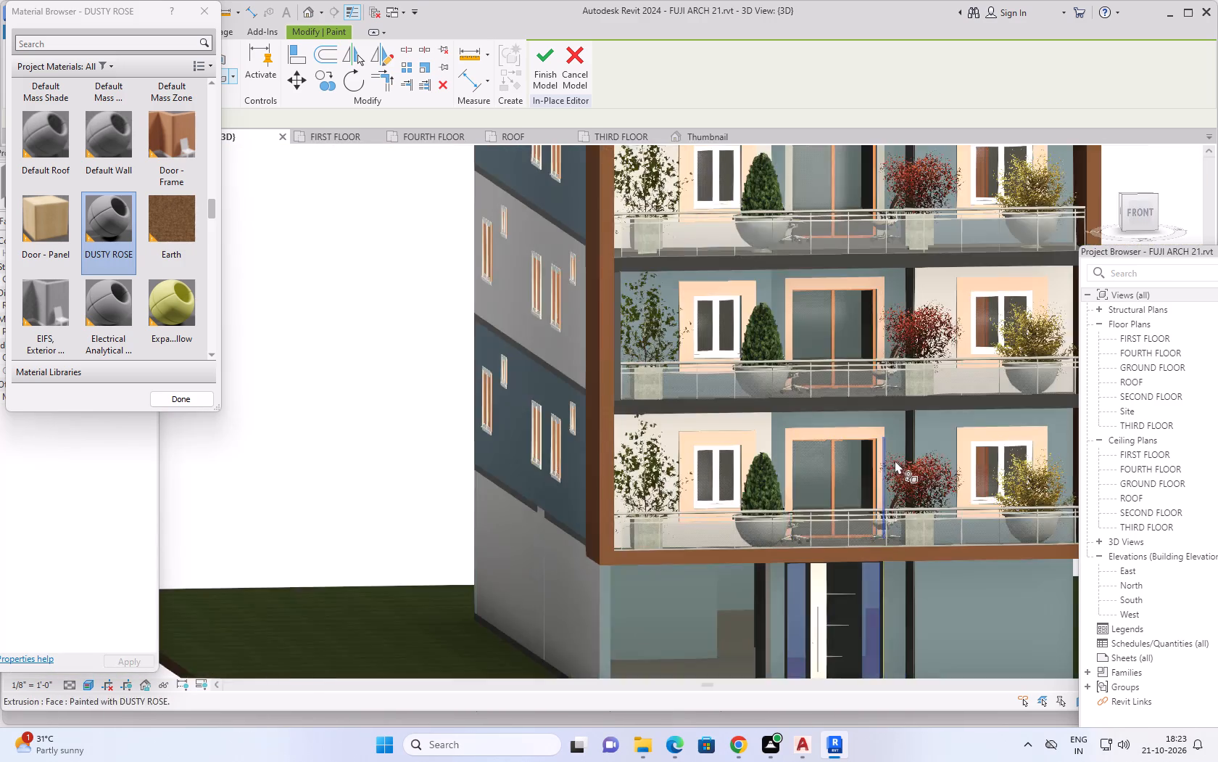
scroll(727, 394, "down", 3)
scroll(790, 410, "down", 2)
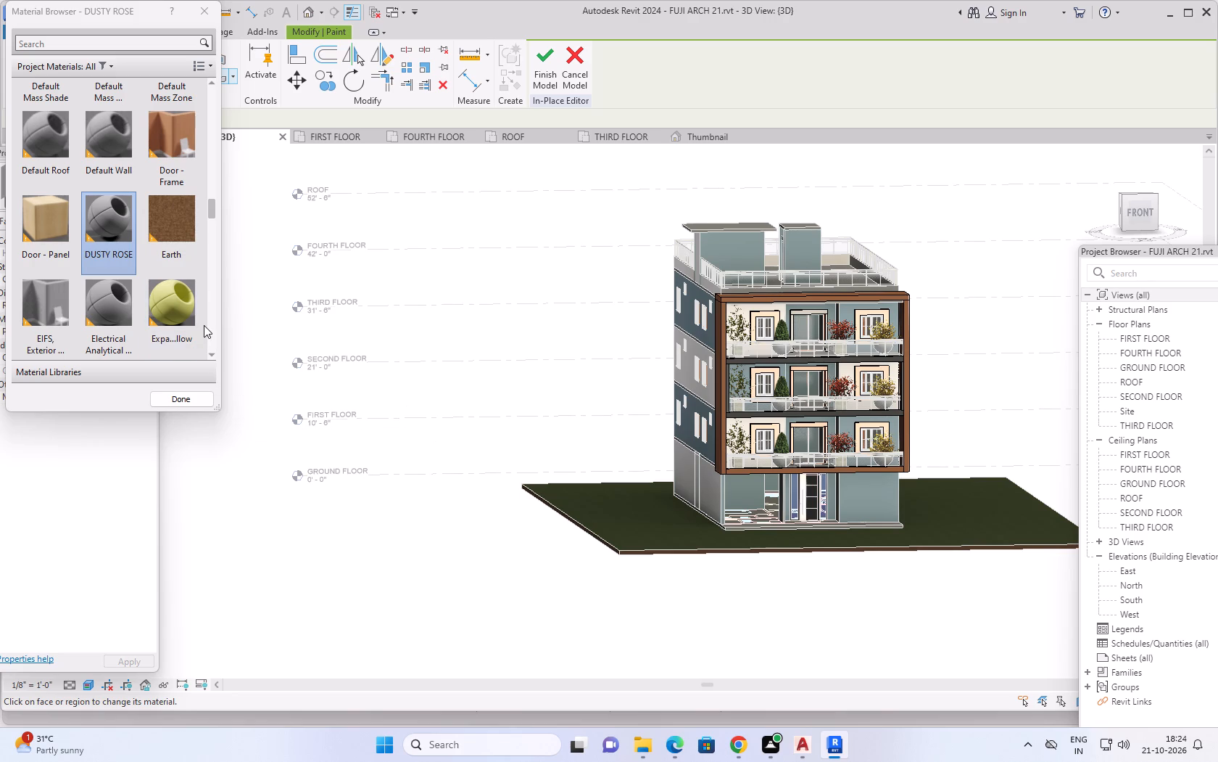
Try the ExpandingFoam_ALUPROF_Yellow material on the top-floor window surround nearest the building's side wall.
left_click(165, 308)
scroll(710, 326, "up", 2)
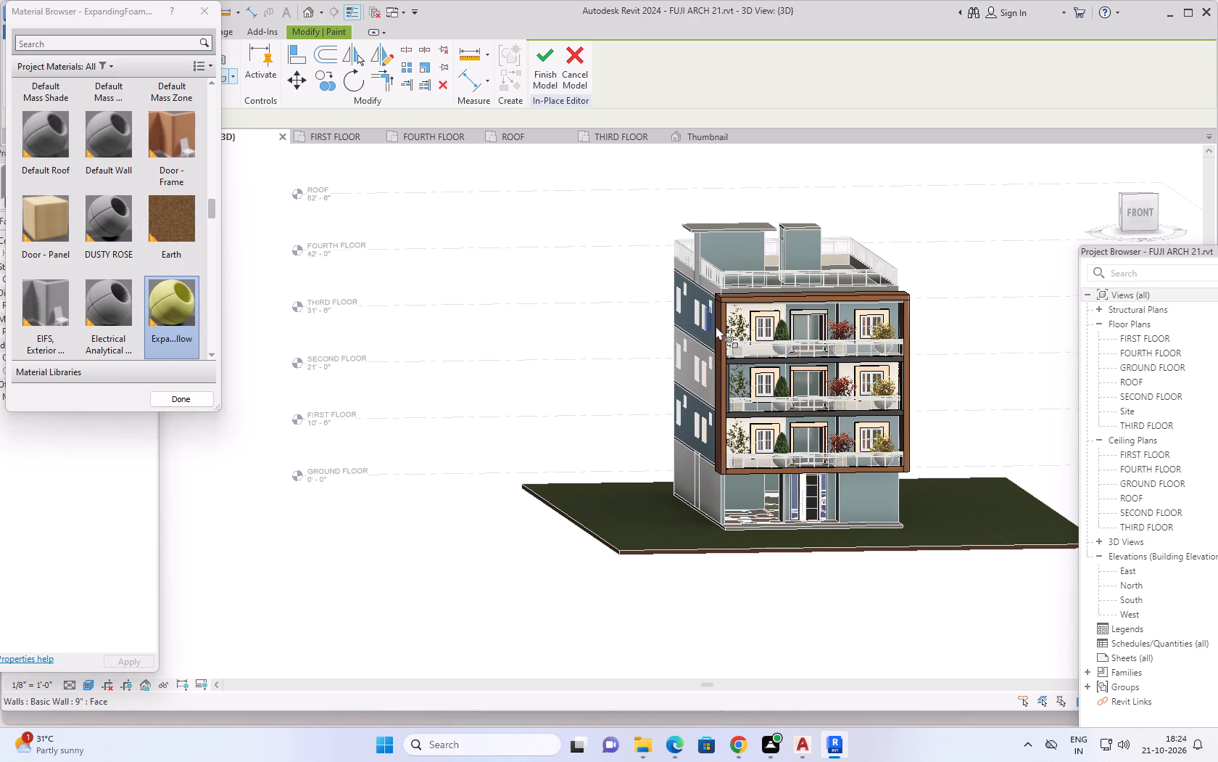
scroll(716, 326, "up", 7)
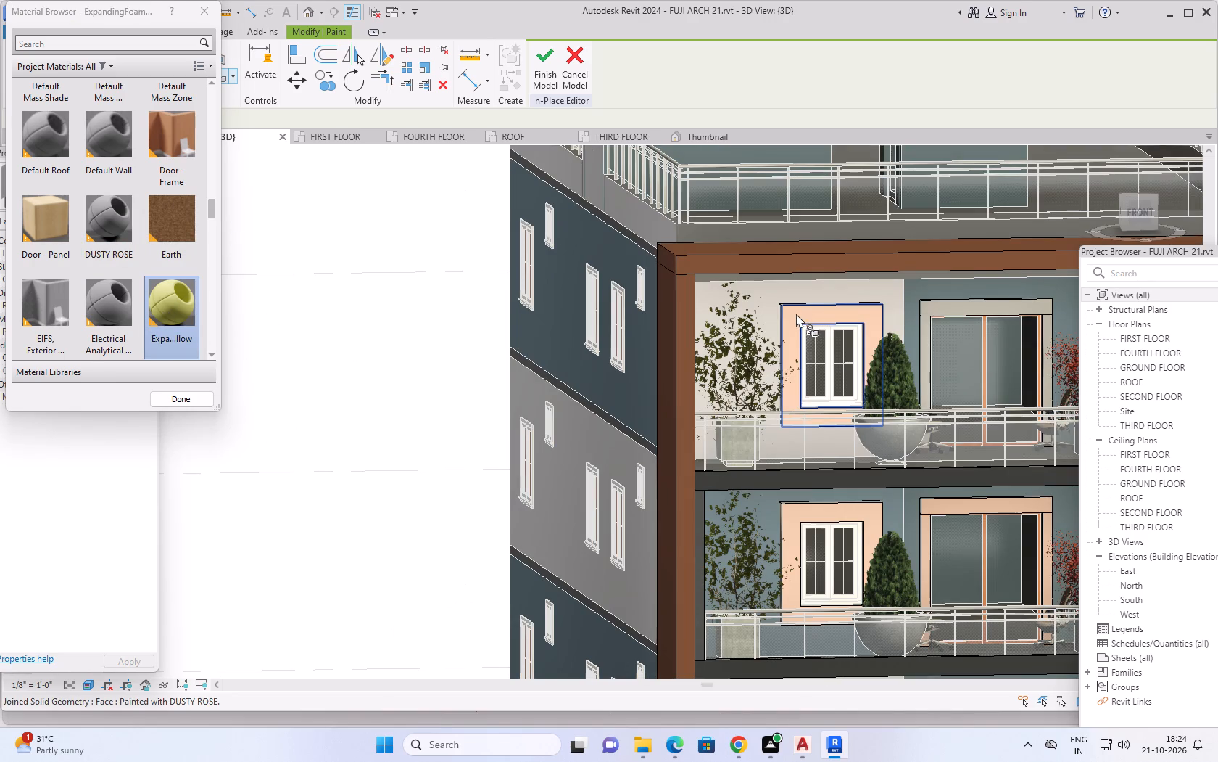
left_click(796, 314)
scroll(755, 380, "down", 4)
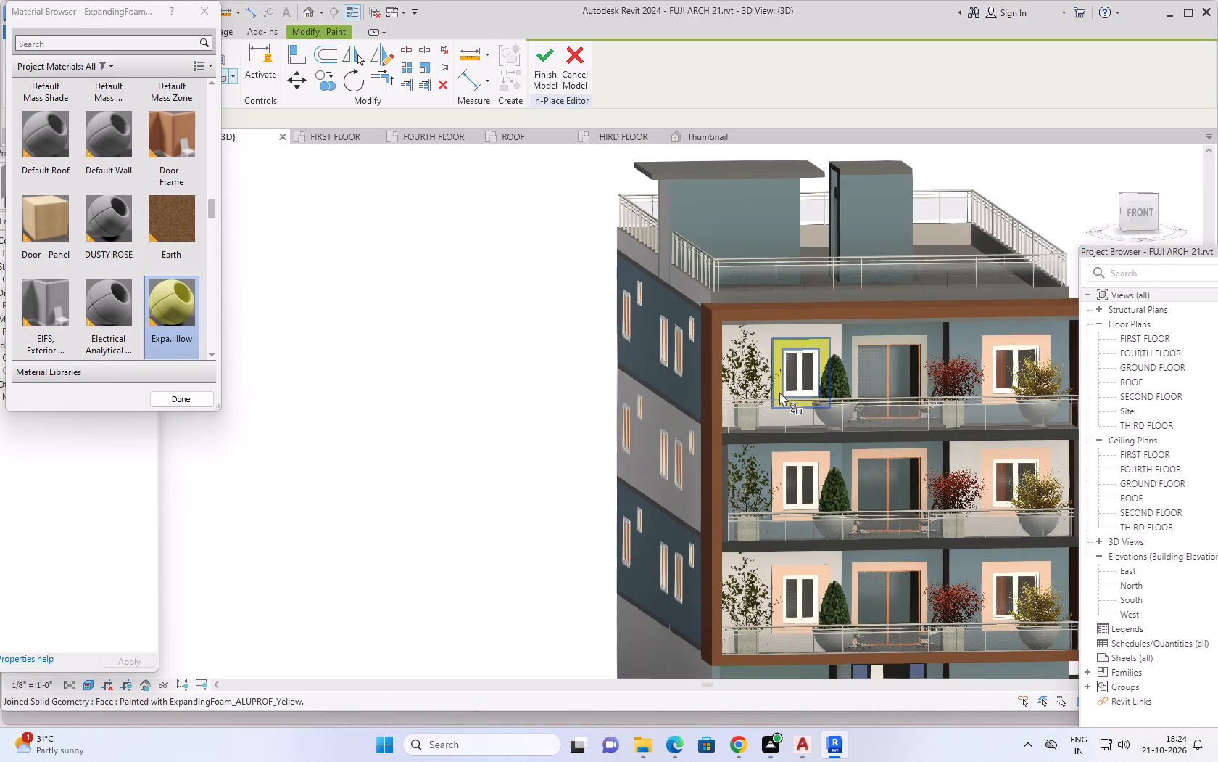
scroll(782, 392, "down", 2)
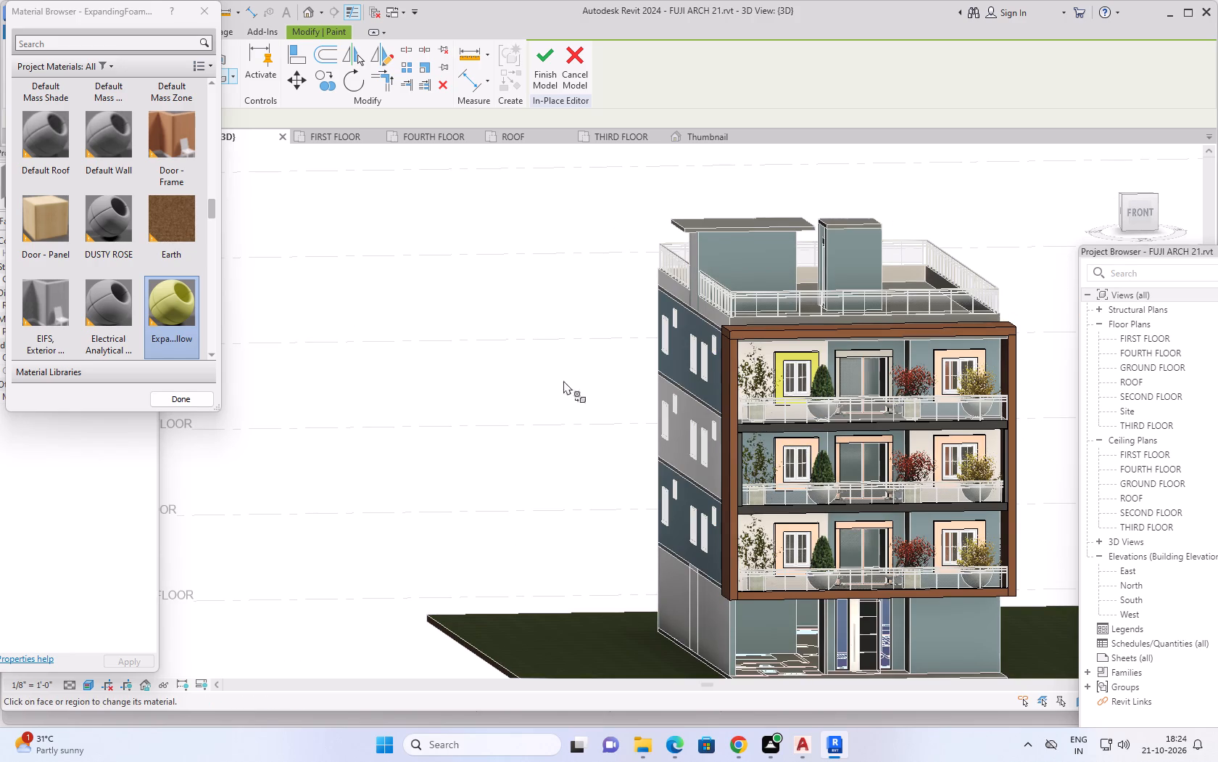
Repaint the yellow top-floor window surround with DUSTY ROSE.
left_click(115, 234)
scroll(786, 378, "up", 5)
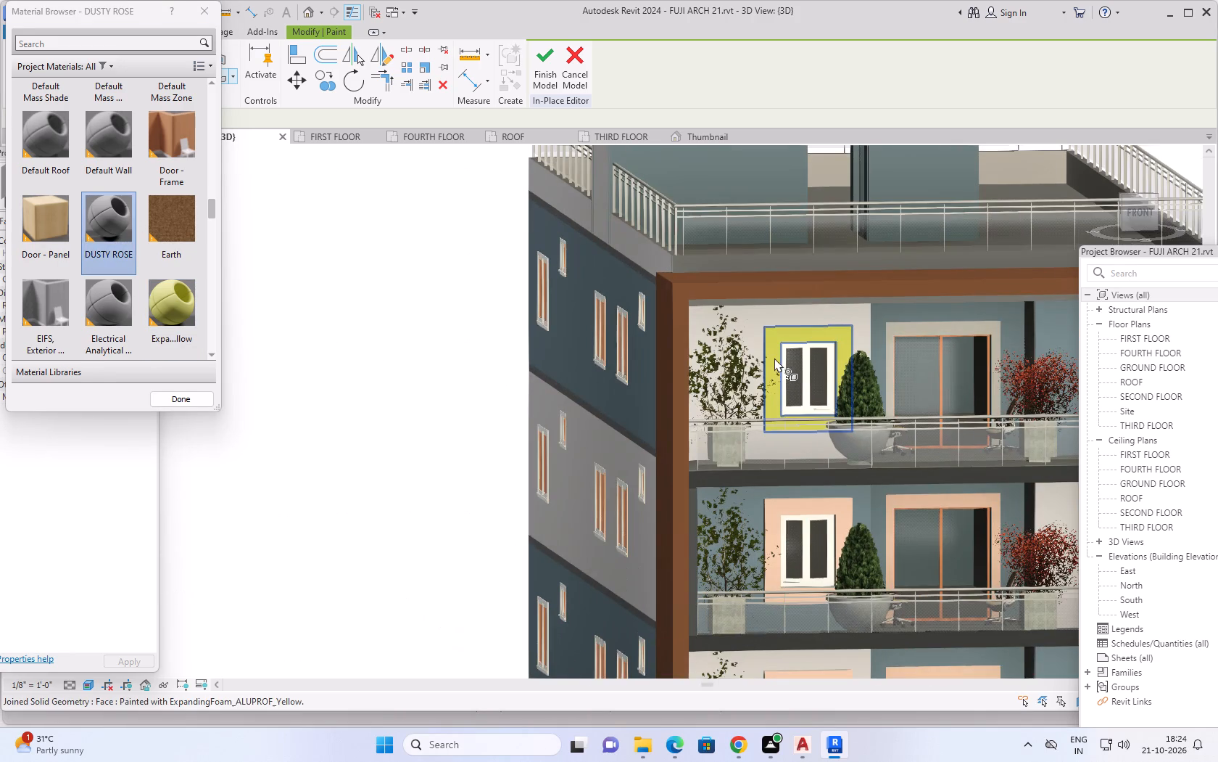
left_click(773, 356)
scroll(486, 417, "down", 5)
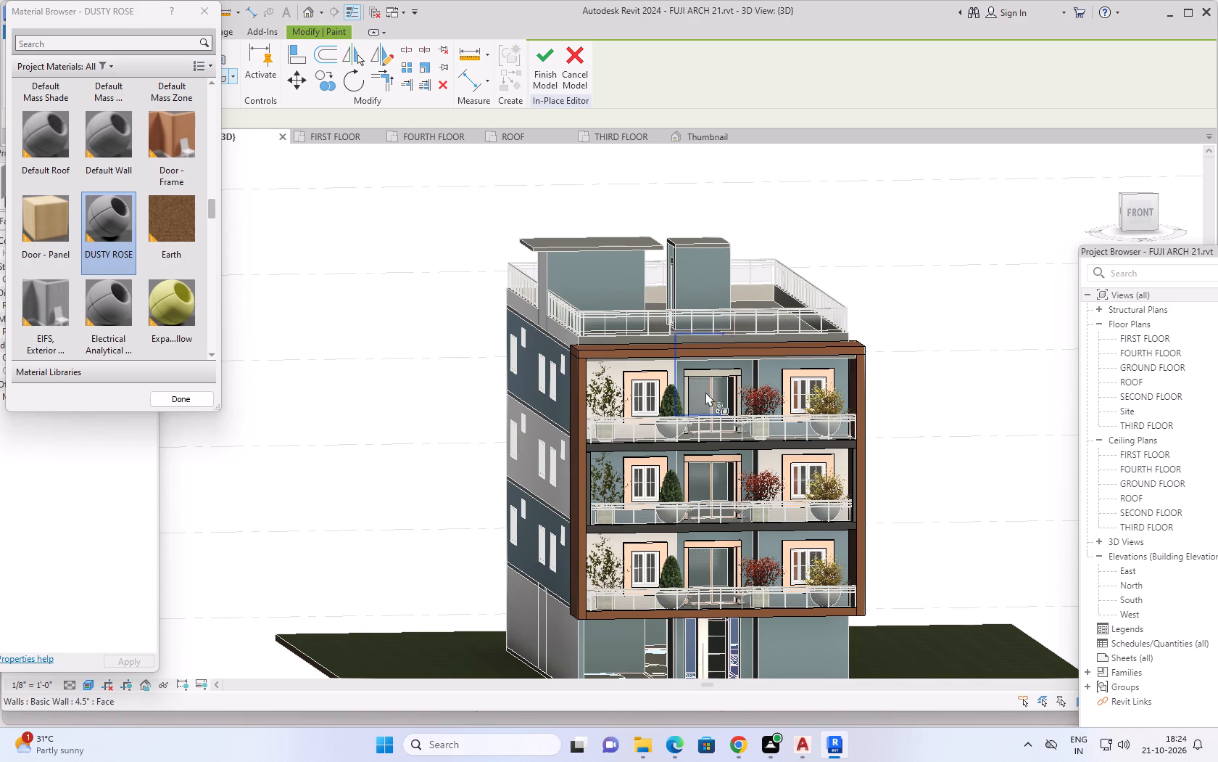
Repaint the header and side faces of the top-floor balcony door surround with DUSTY ROSE.
scroll(700, 381, "up", 10)
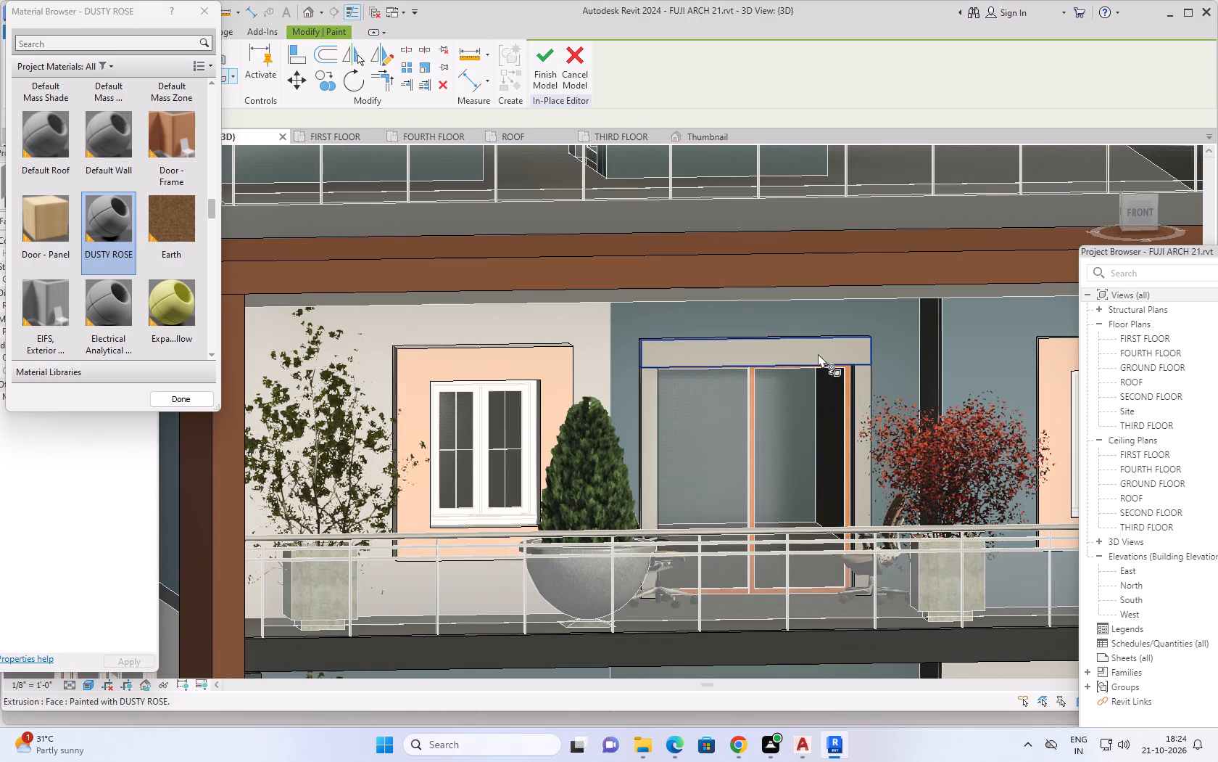
left_click(818, 353)
left_click(864, 385)
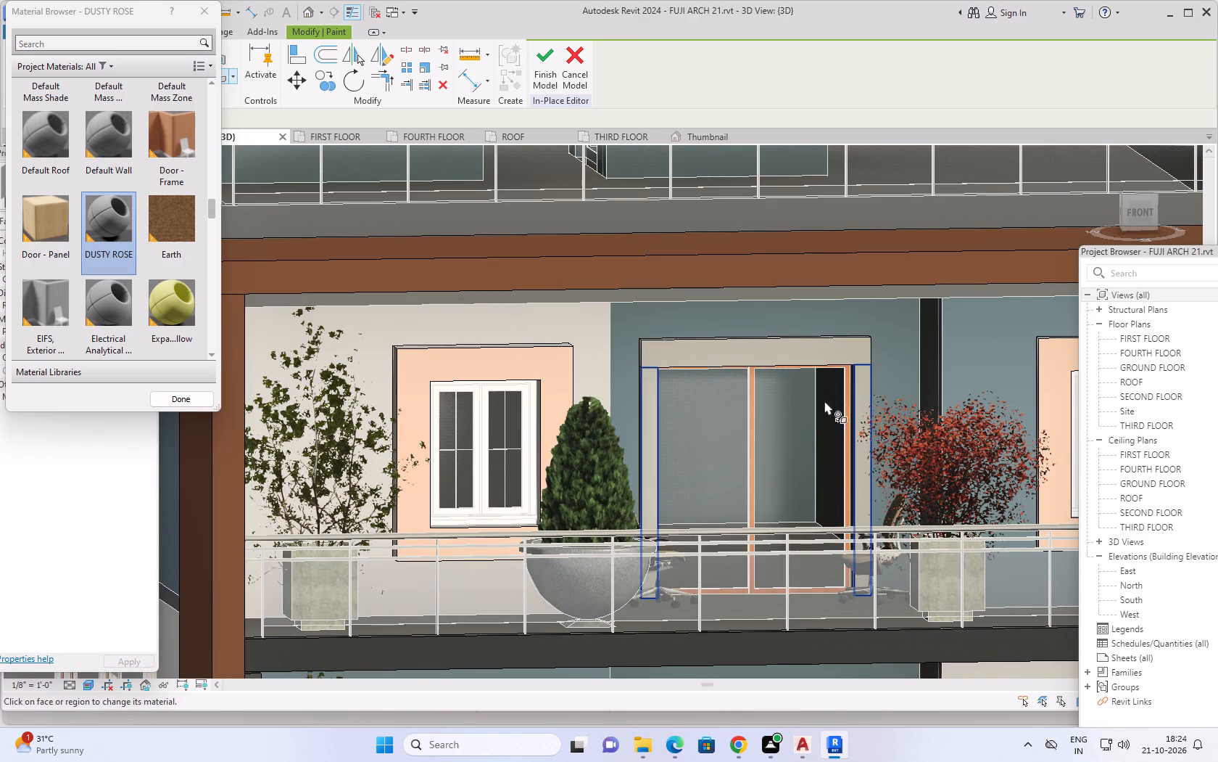
scroll(729, 374, "down", 8)
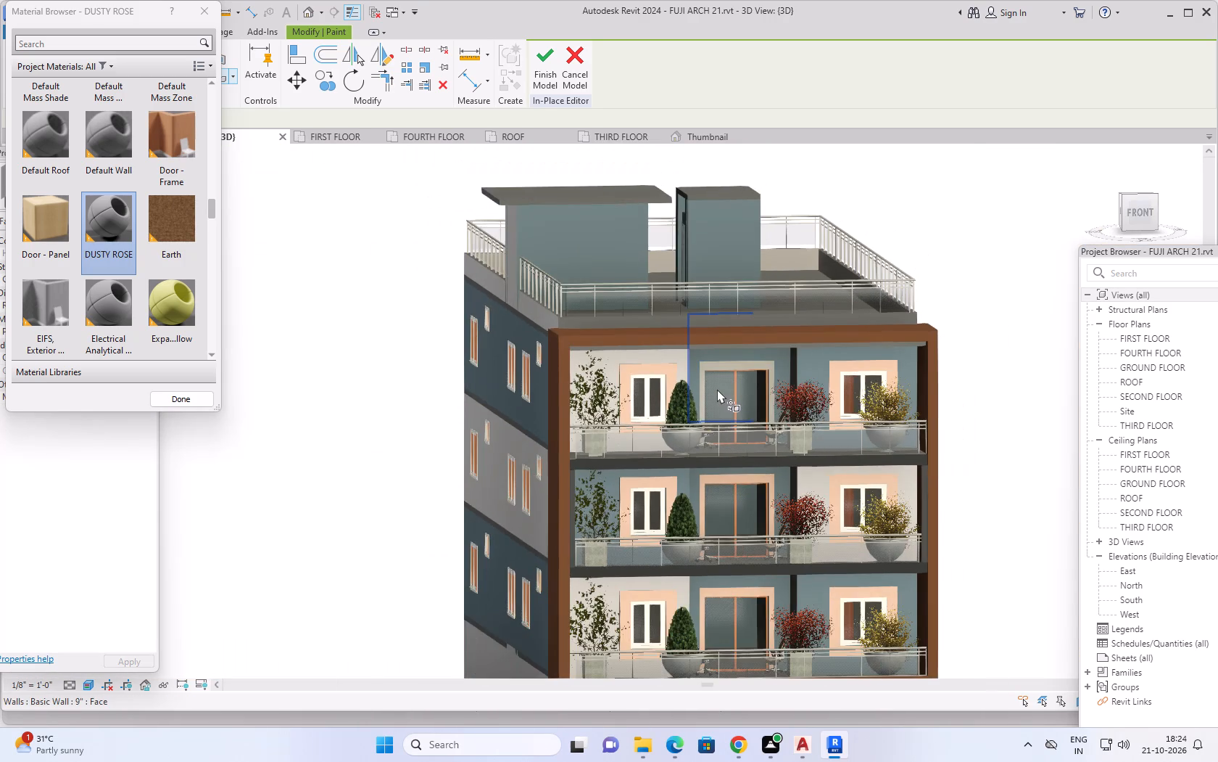
scroll(717, 389, "down", 2)
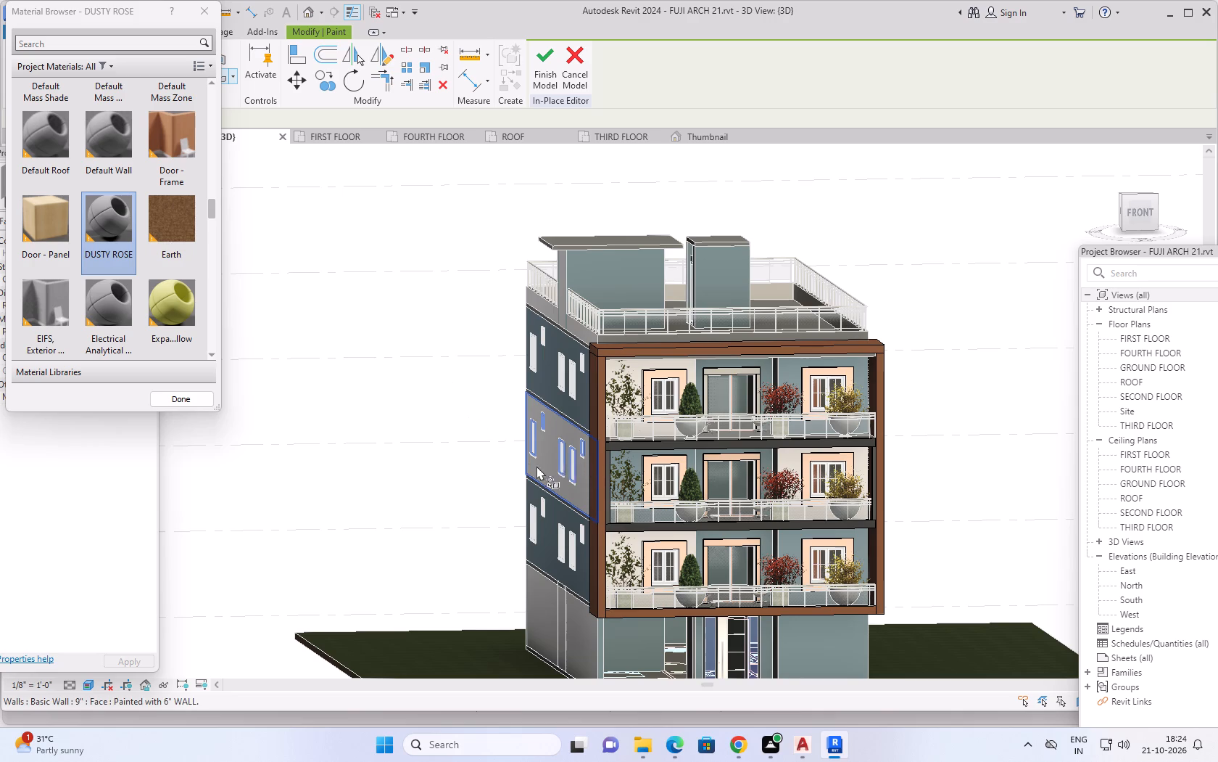
Paint the slab edge directly below the top floor on the building's left side wall with DUSTY ROSE.
middle_click_drag(460, 422, 620, 392, "shift")
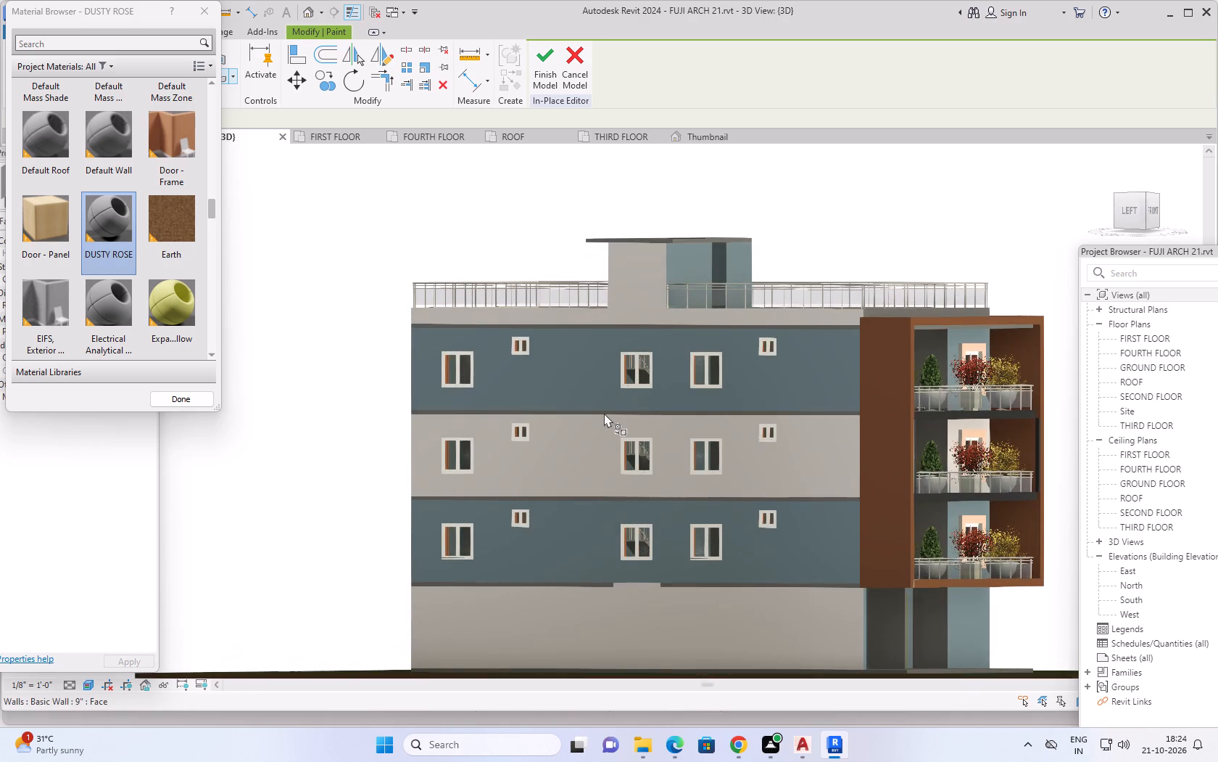
scroll(594, 417, "up", 4)
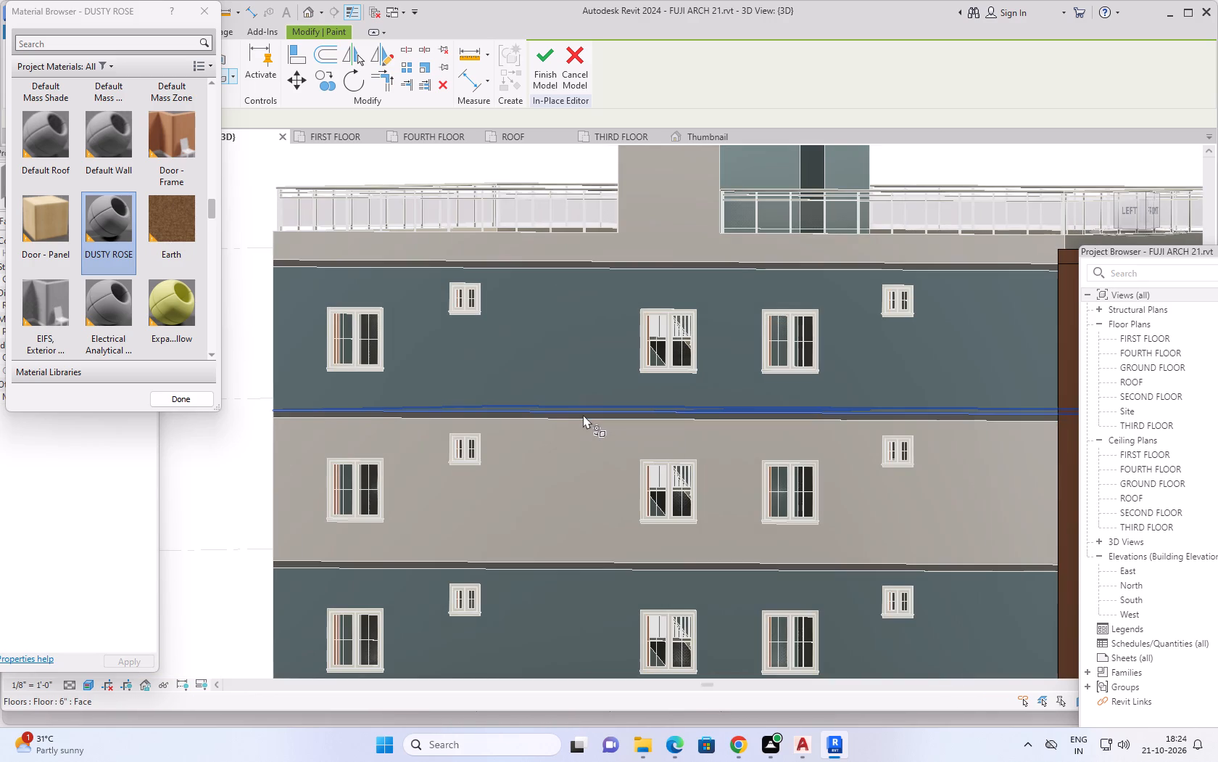
left_click(579, 416)
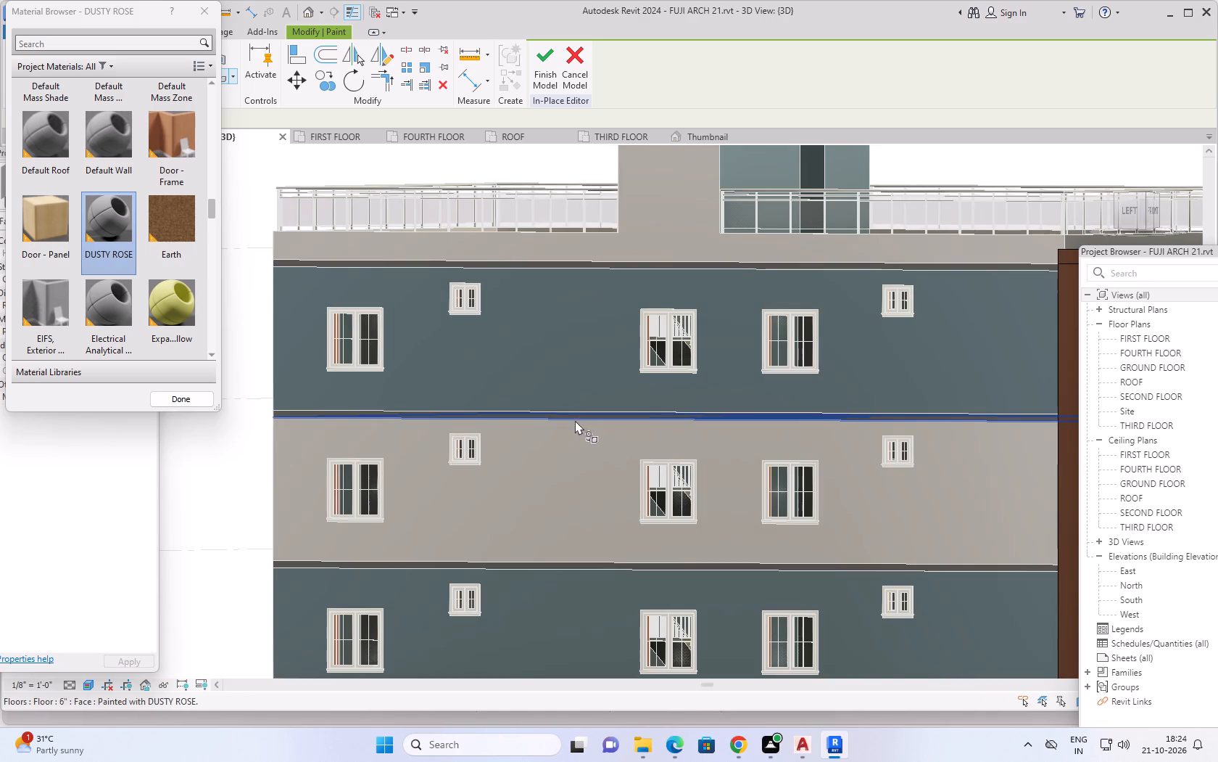
middle_click_drag(518, 419, 467, 504, "shift")
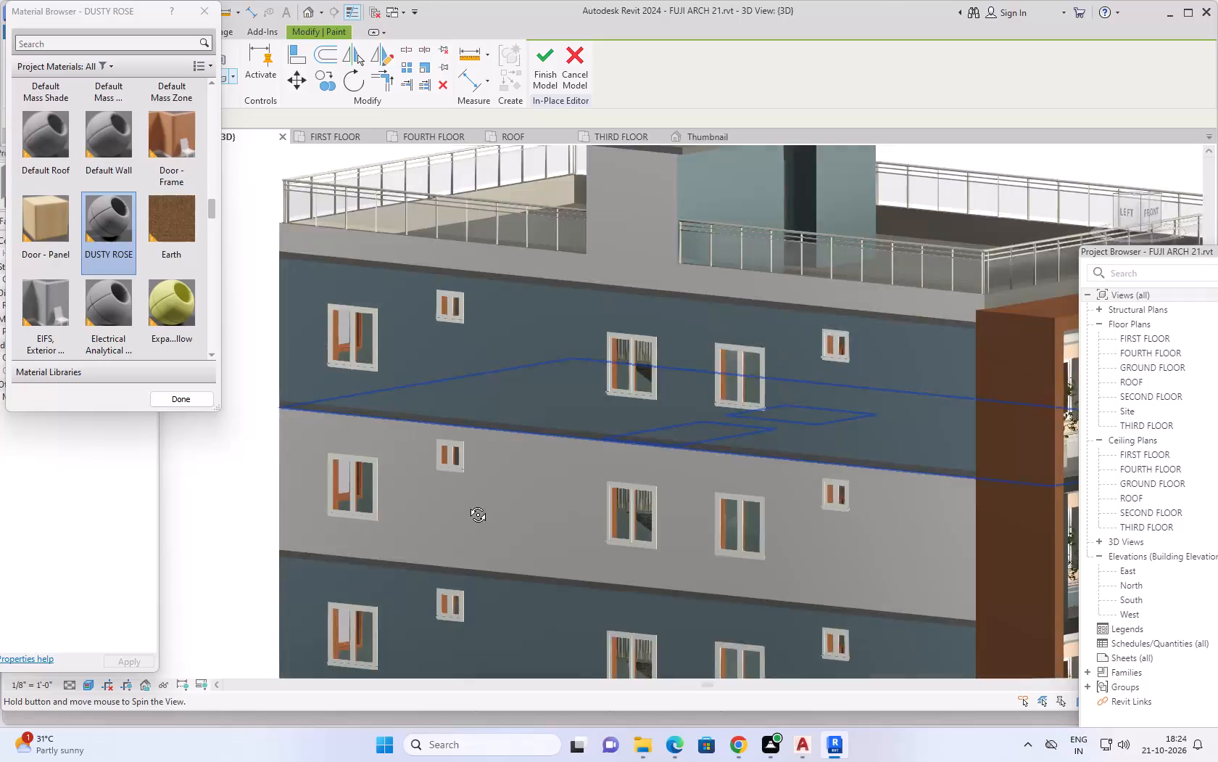
middle_click_drag(467, 504, 458, 517, "shift")
scroll(491, 442, "up", 6)
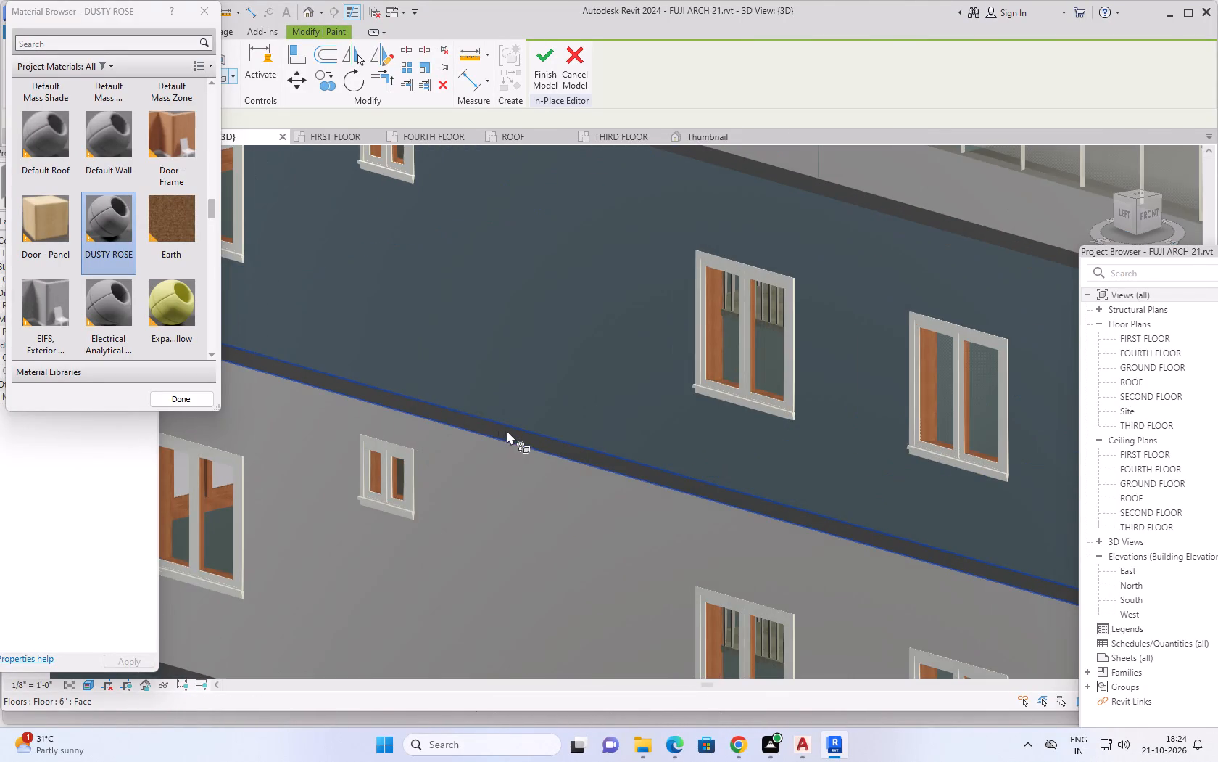
left_click(509, 431)
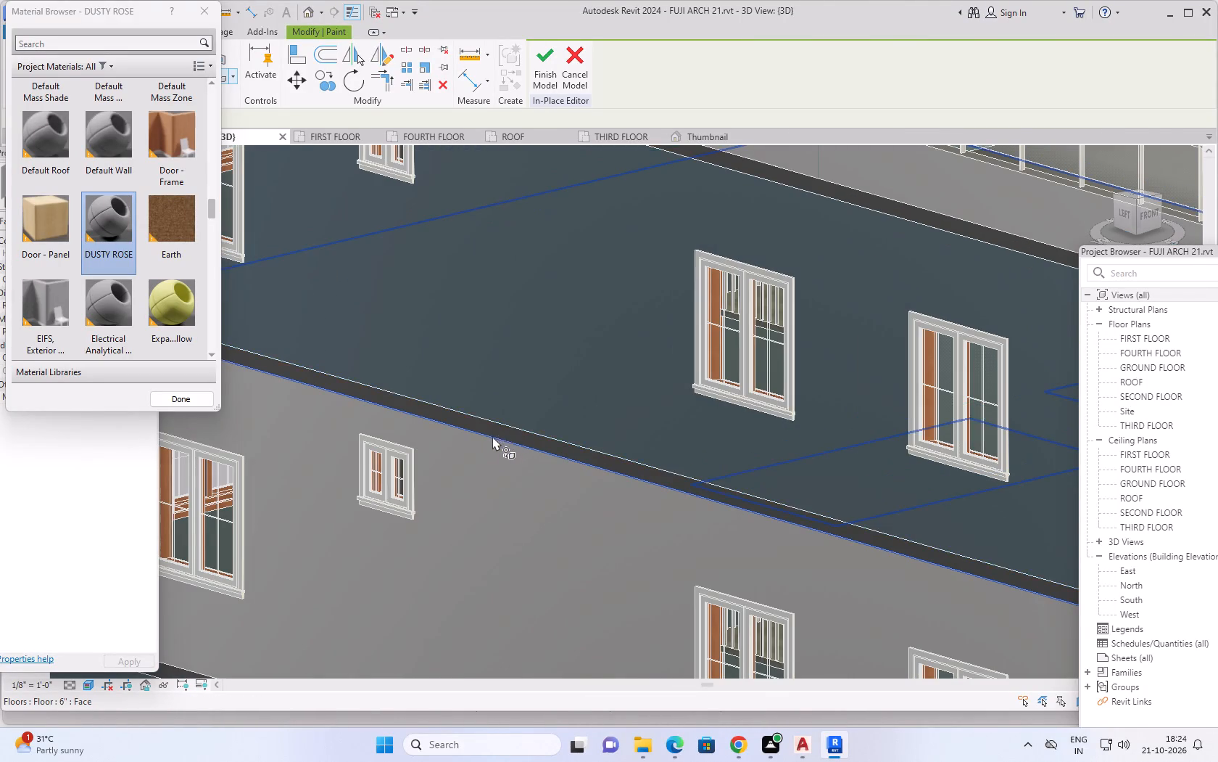
left_click(478, 424)
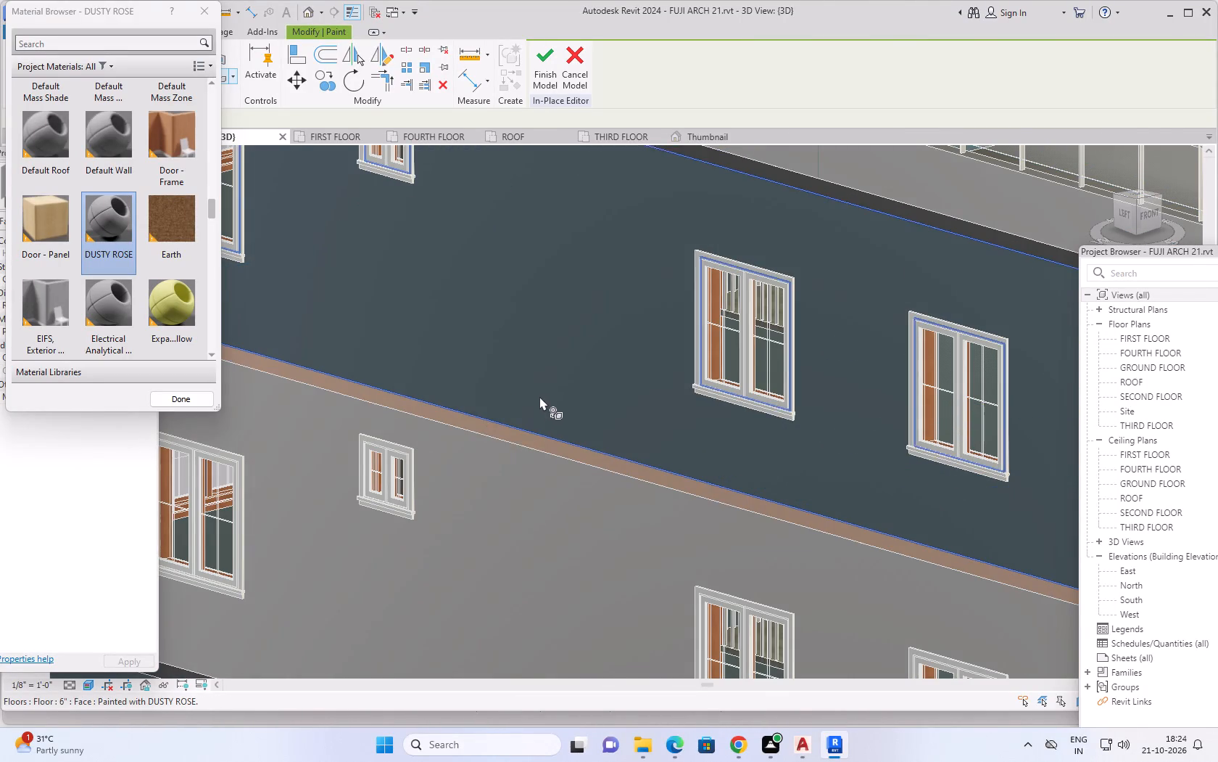
Paint the roof slab edge and the slab edge two levels below it on the left side wall with DUSTY ROSE.
scroll(545, 394, "down", 5)
scroll(552, 248, "up", 4)
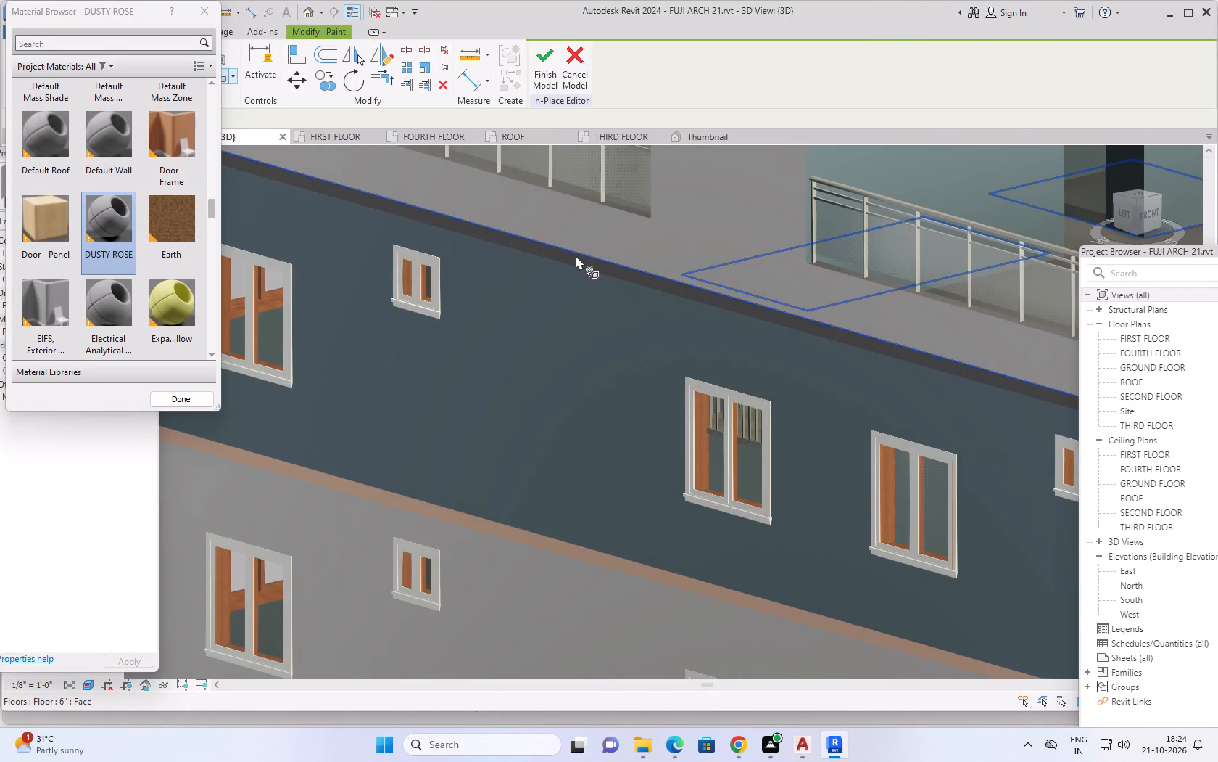
left_click(576, 260)
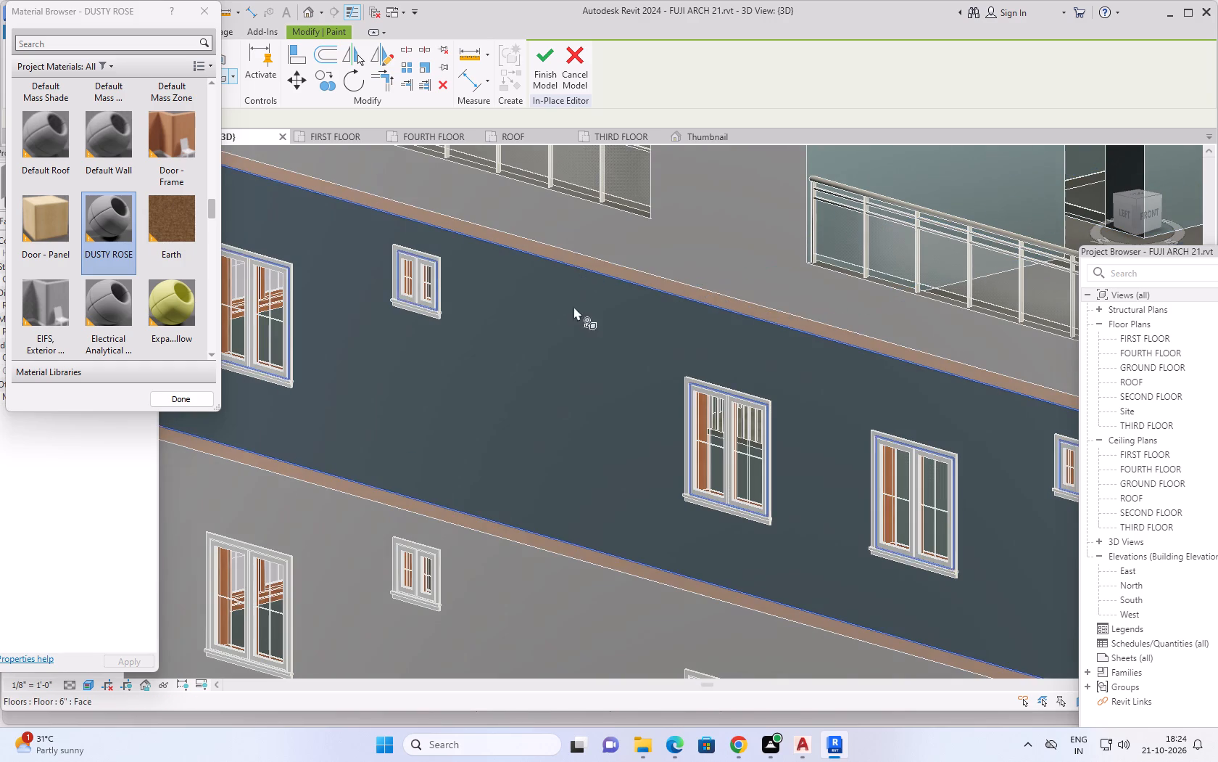
scroll(555, 335, "down", 3)
scroll(544, 409, "down", 2)
scroll(526, 584, "up", 7)
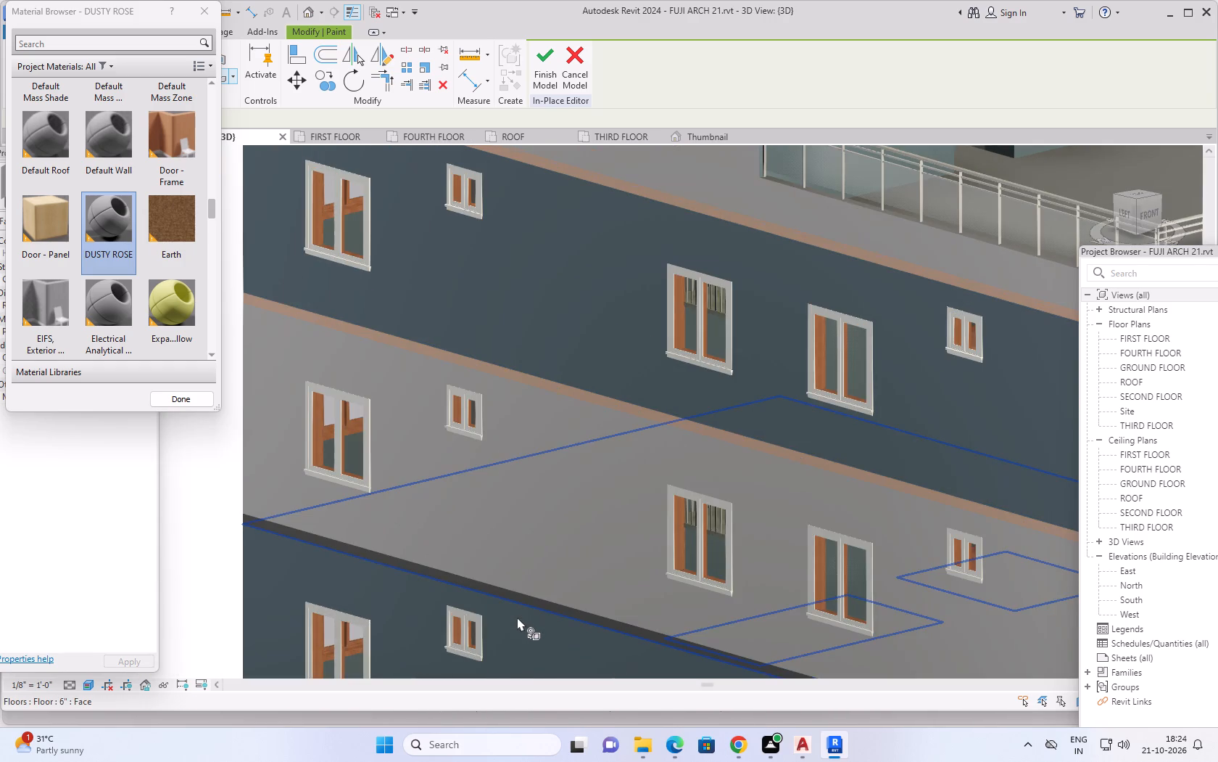
left_click(526, 583)
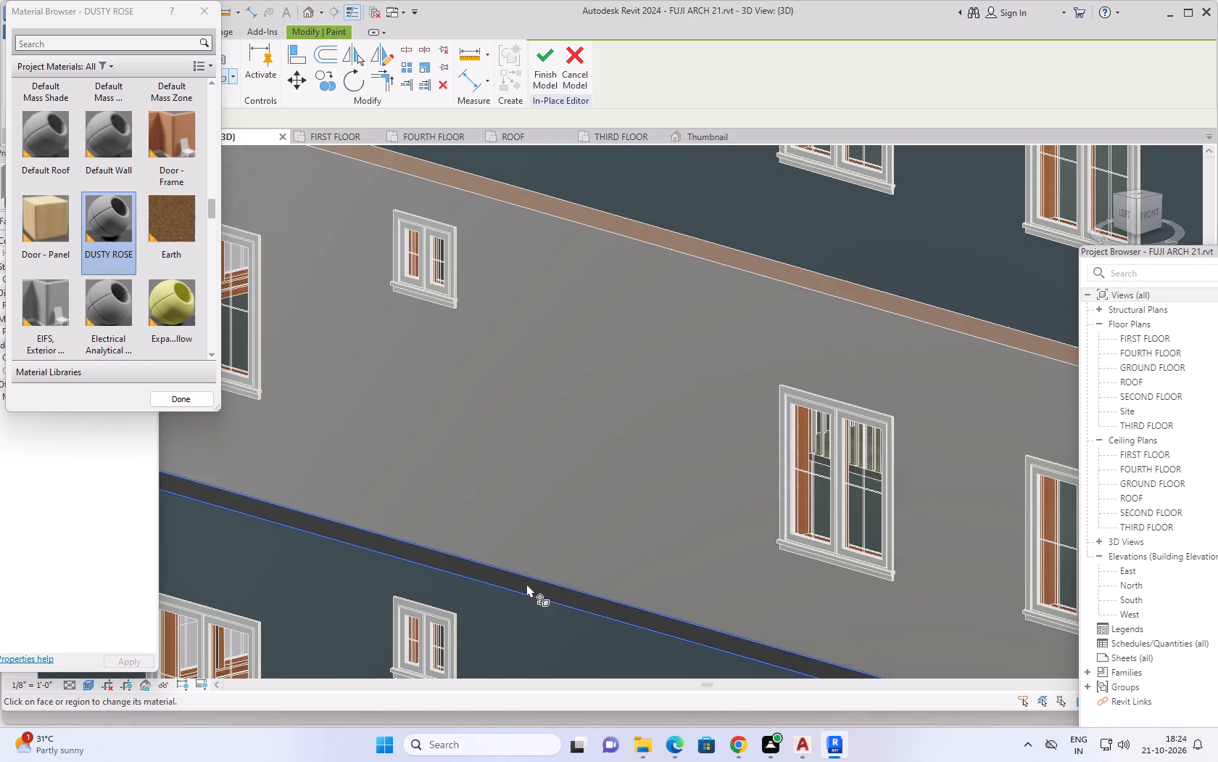
scroll(574, 566, "down", 9)
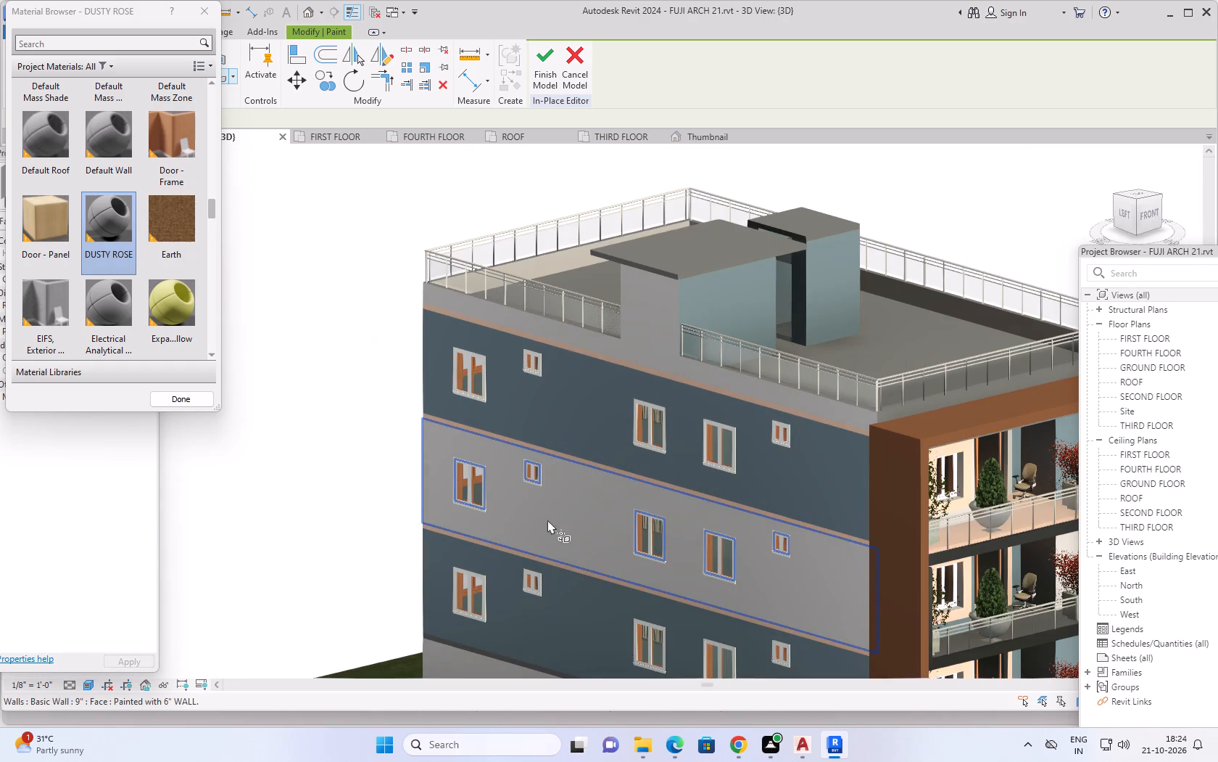
Paint the lowest slab edge, just above the ground-floor wall, on the building's left side with DUSTY ROSE.
middle_click_drag(342, 486, 568, 511)
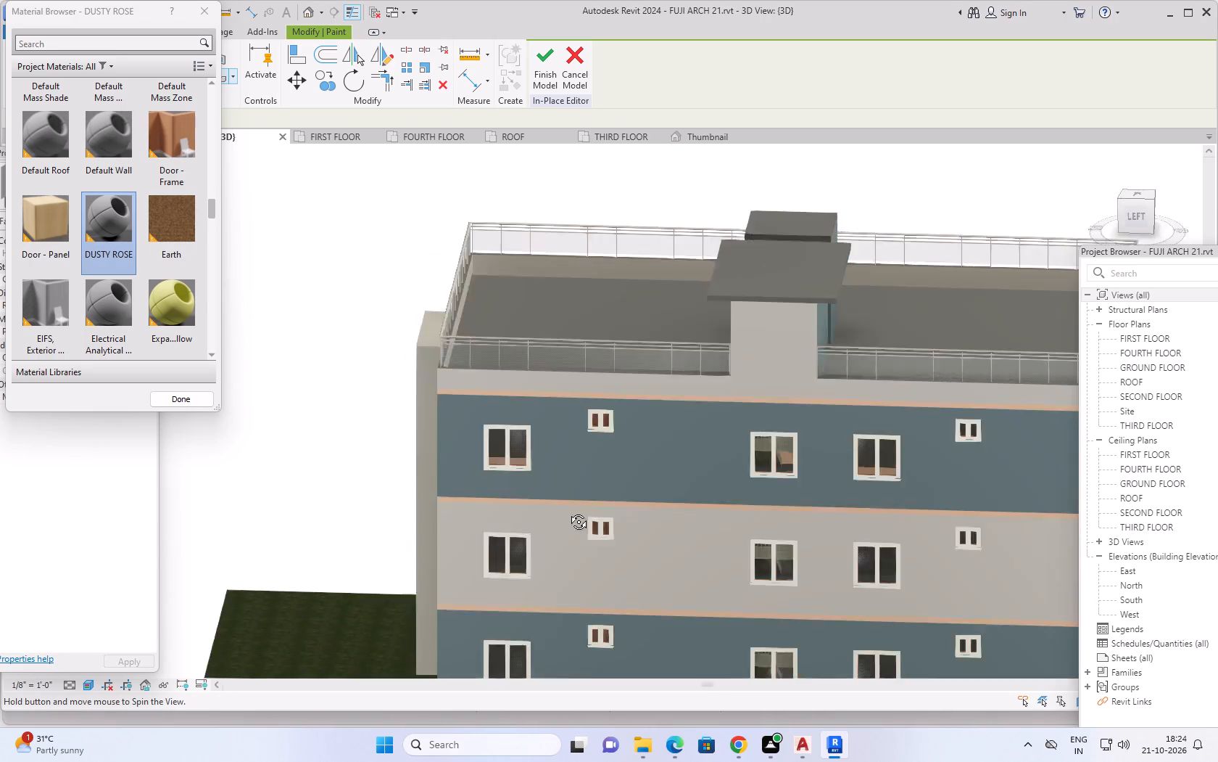
middle_click_drag(568, 511, 710, 406)
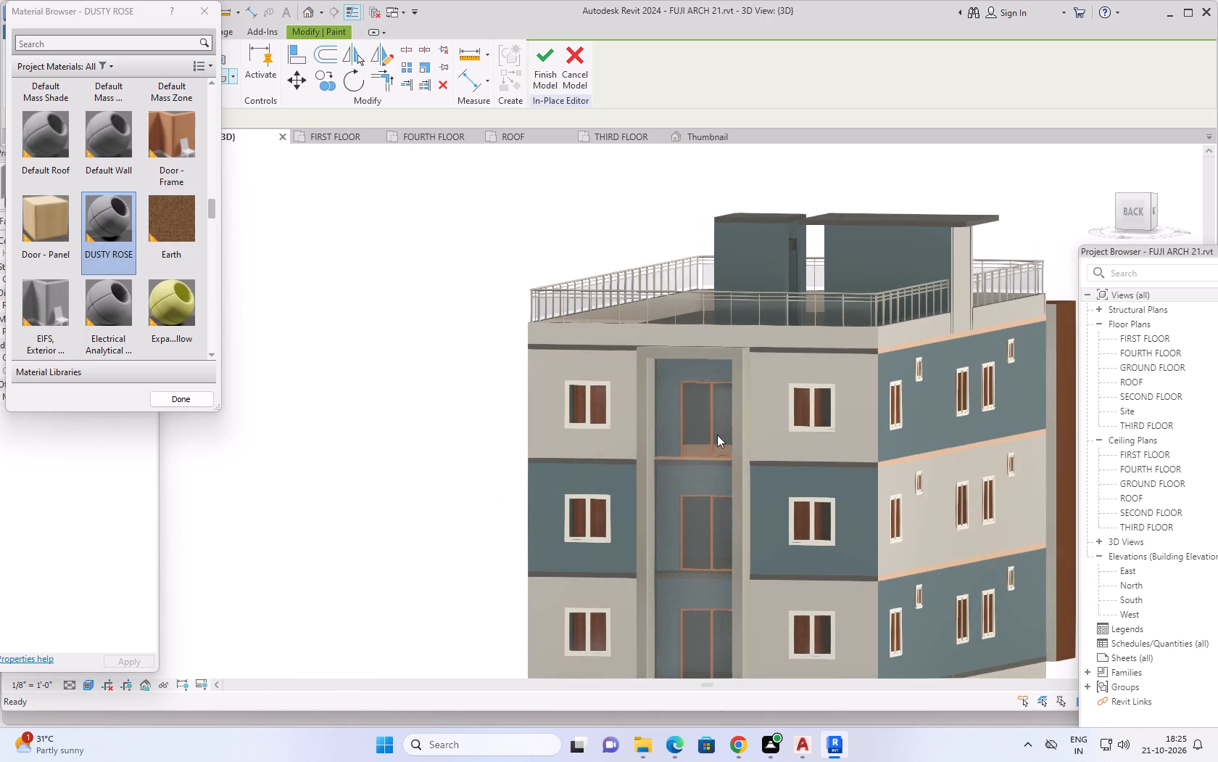
left_click(786, 575)
middle_click_drag(800, 539, 737, 522)
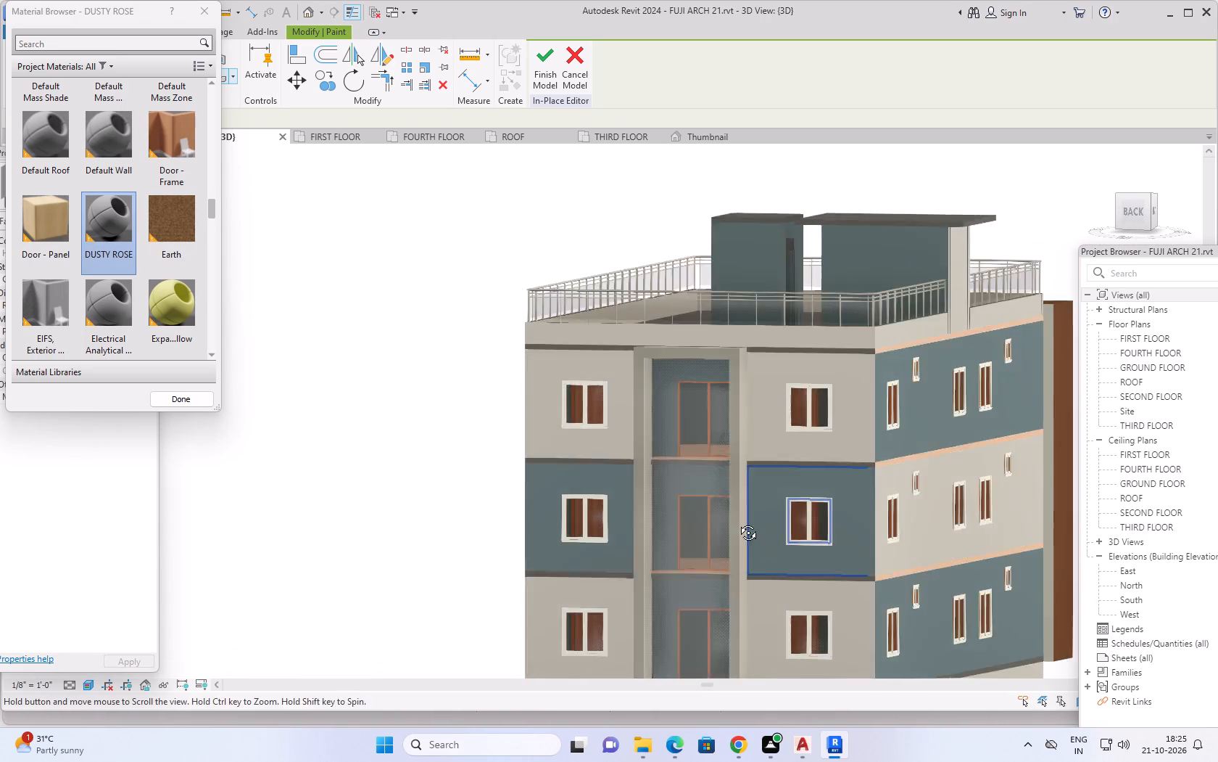
middle_click_drag(737, 522, 668, 488)
scroll(544, 644, "up", 4)
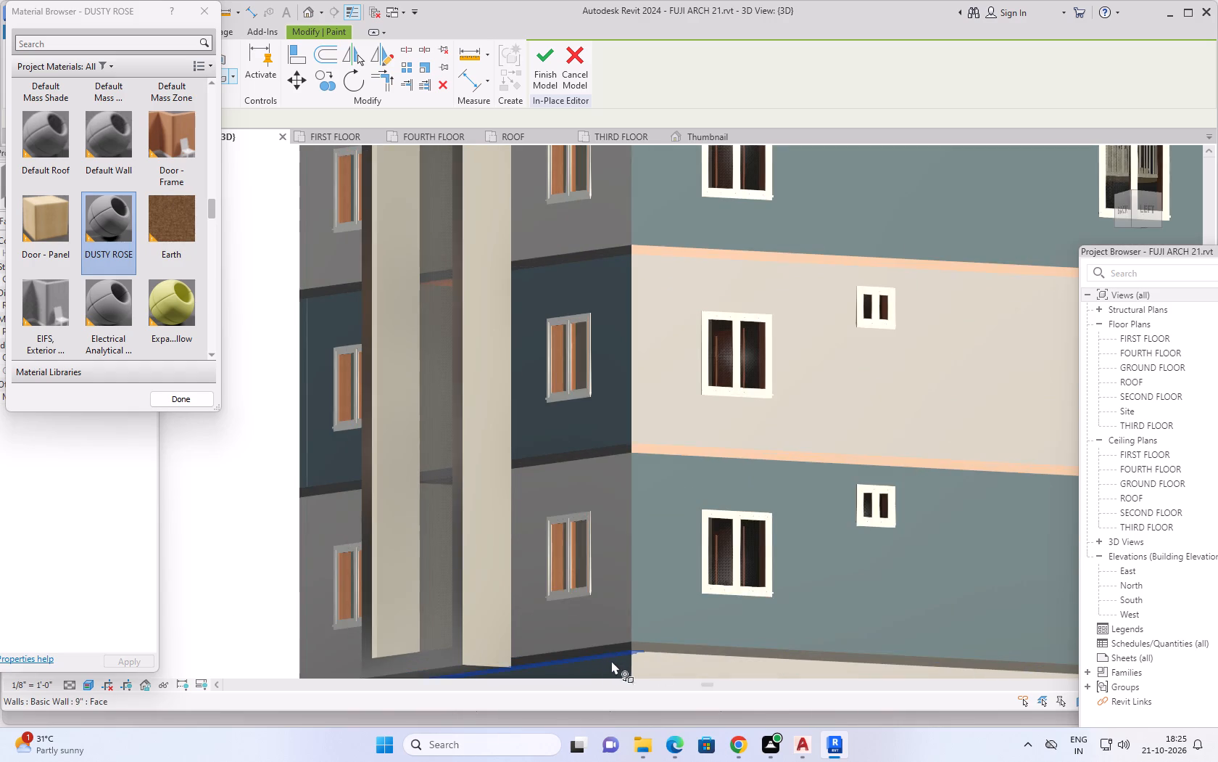
left_click(660, 644)
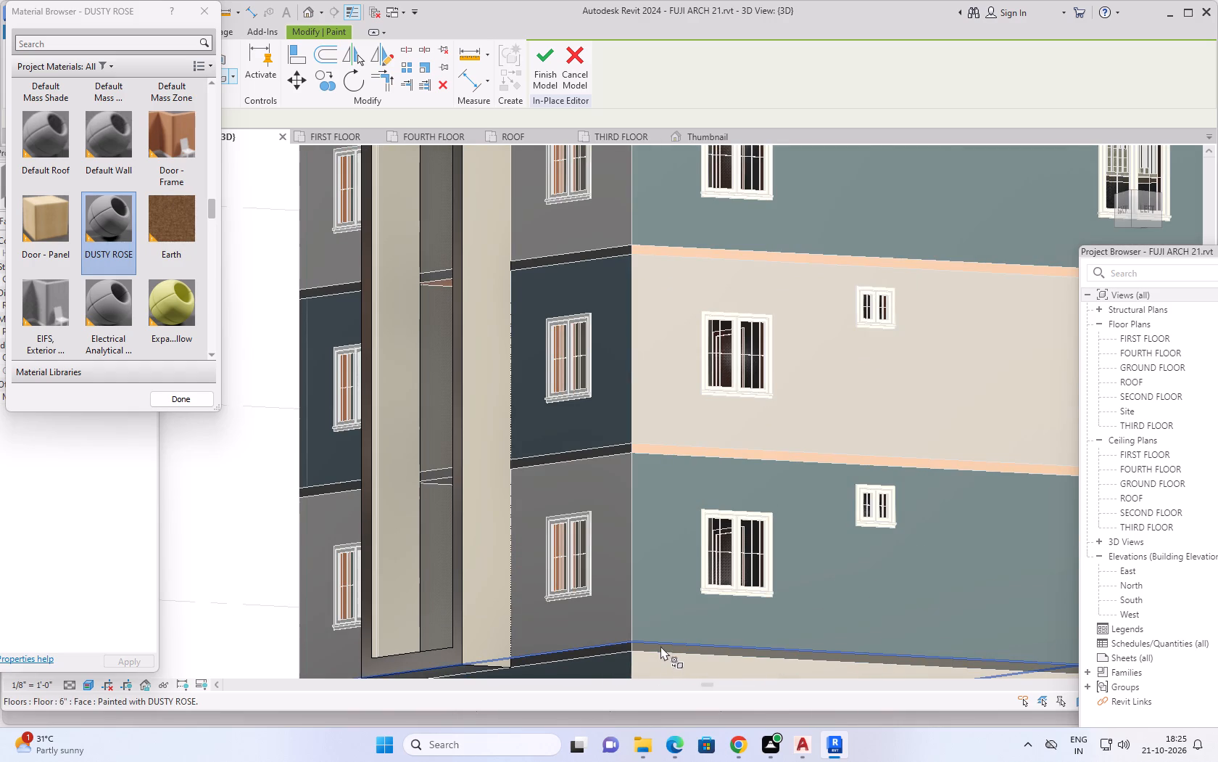
middle_click_drag(658, 597, 647, 432)
middle_click_drag(650, 448, 644, 506)
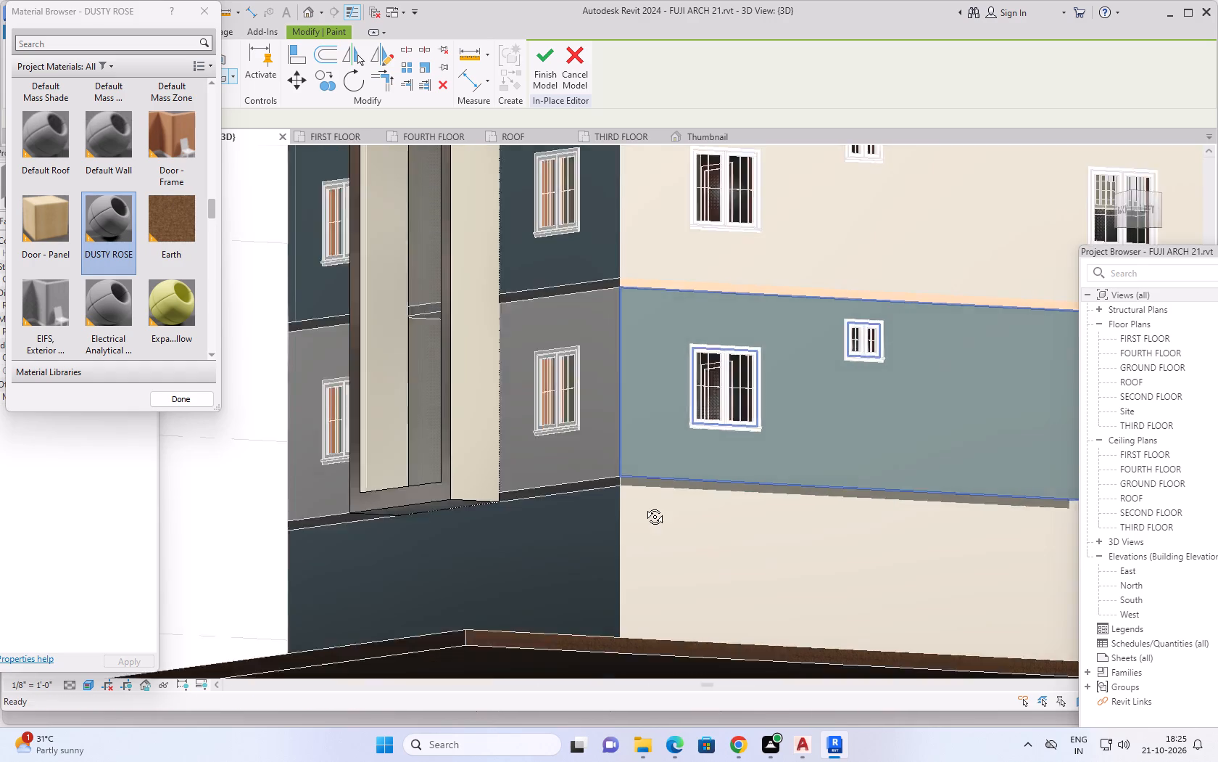
middle_click_drag(644, 506, 640, 567)
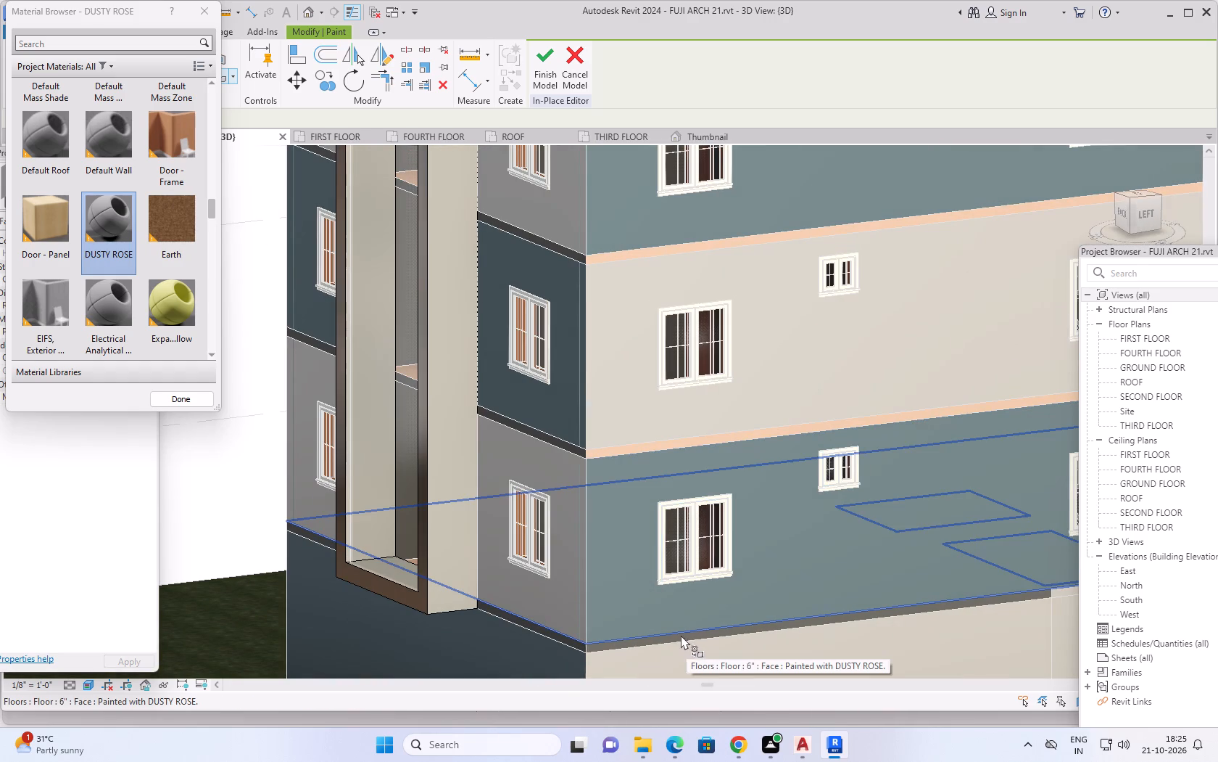
scroll(658, 639, "up", 5)
left_click(663, 642)
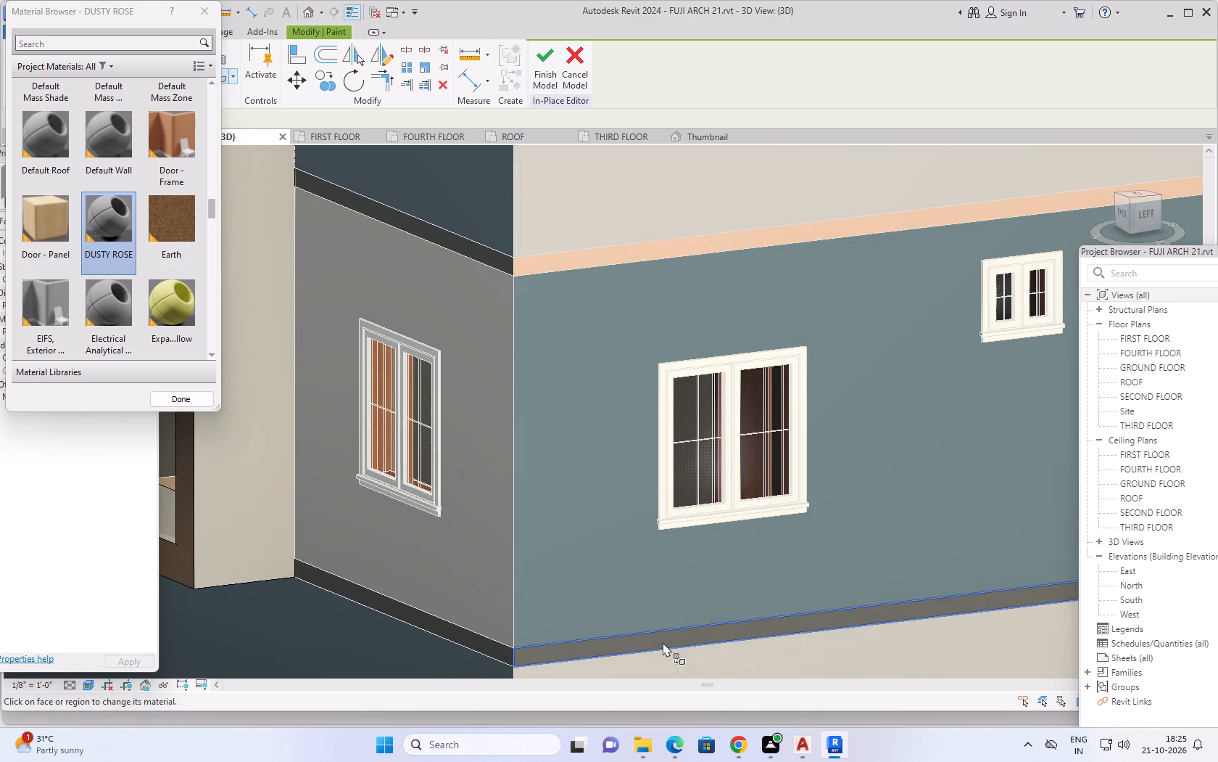
Paint the three slab edges below roof level on the back facade with DUSTY ROSE, from the lowest up.
left_click(470, 639)
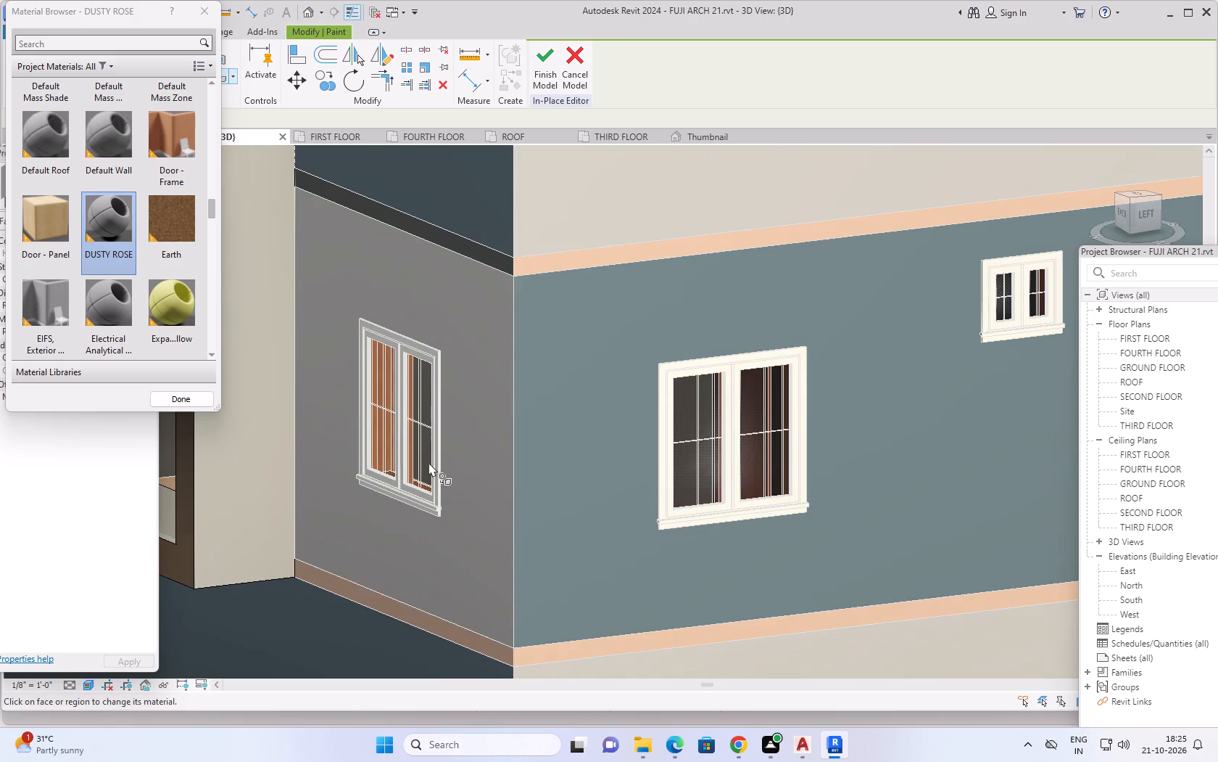
left_click(450, 240)
scroll(405, 235, "down", 6)
middle_click_drag(409, 229, 428, 422)
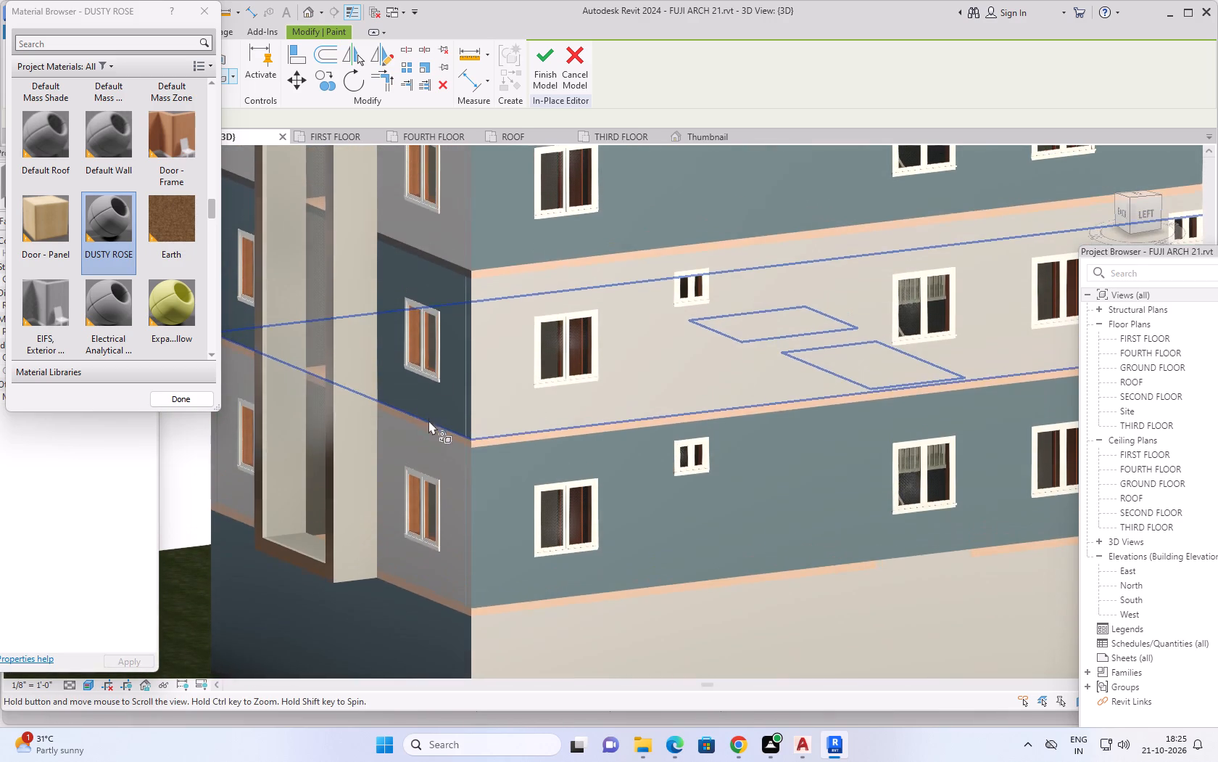
scroll(435, 258, "up", 5)
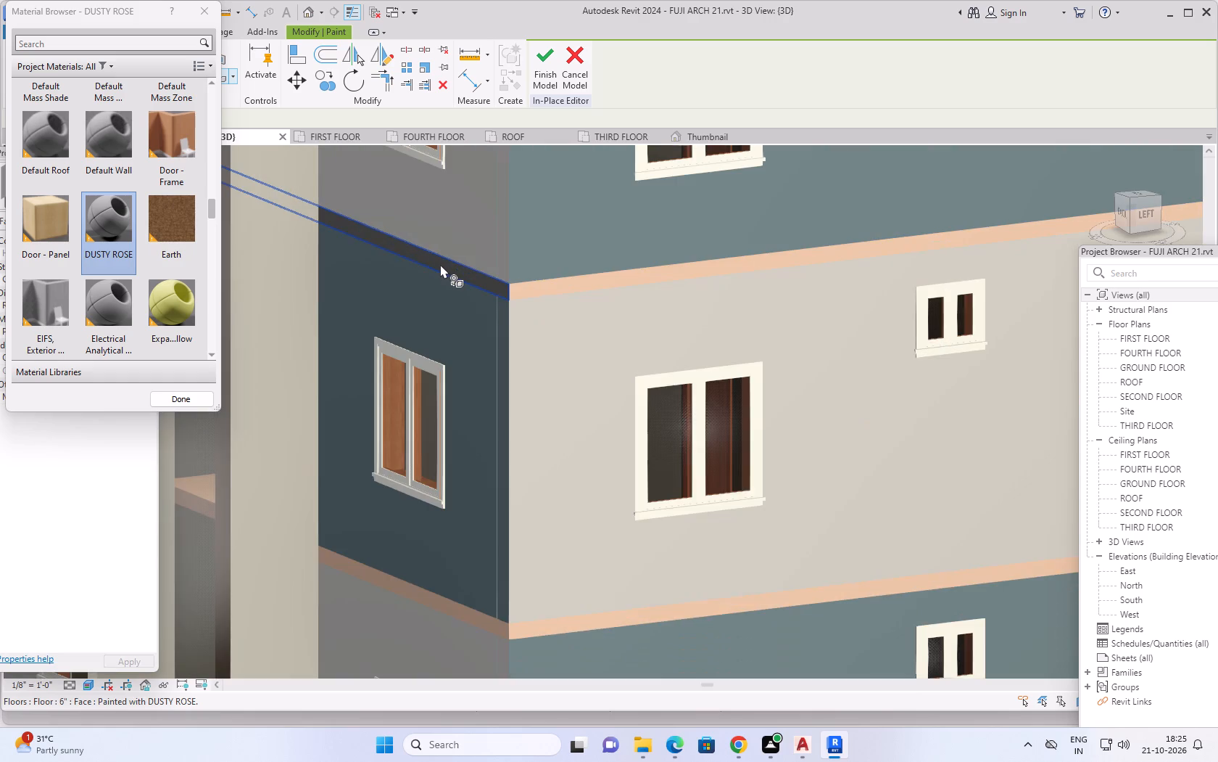
left_click(453, 266)
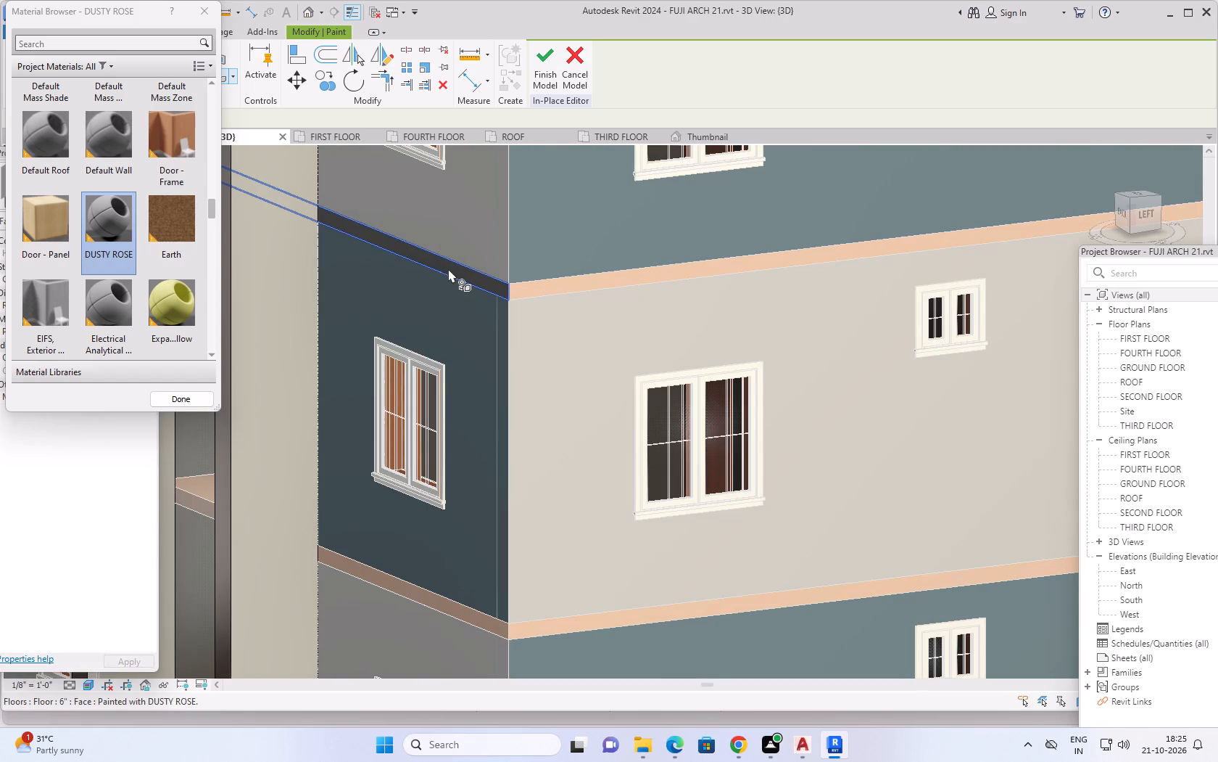
left_click(448, 269)
scroll(310, 321, "down", 9)
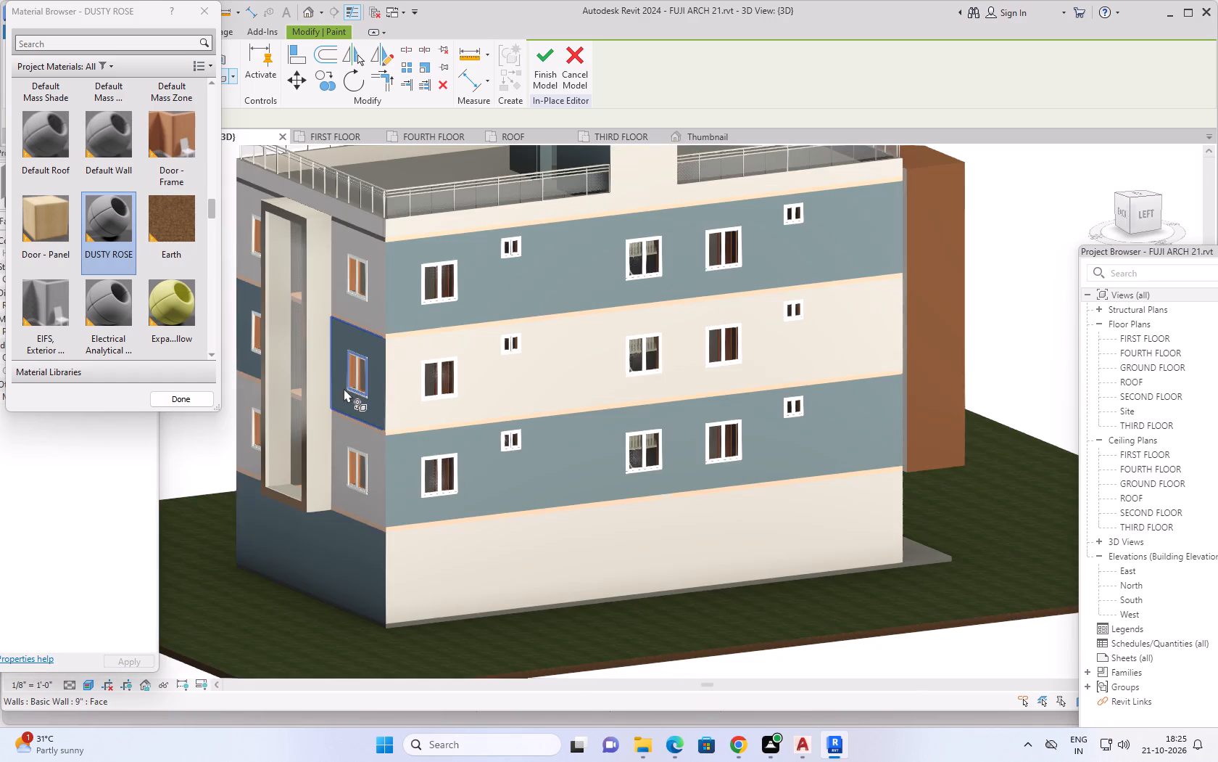
Paint the roof slab edge across the back facade with DUSTY ROSE.
middle_click_drag(352, 388, 520, 385)
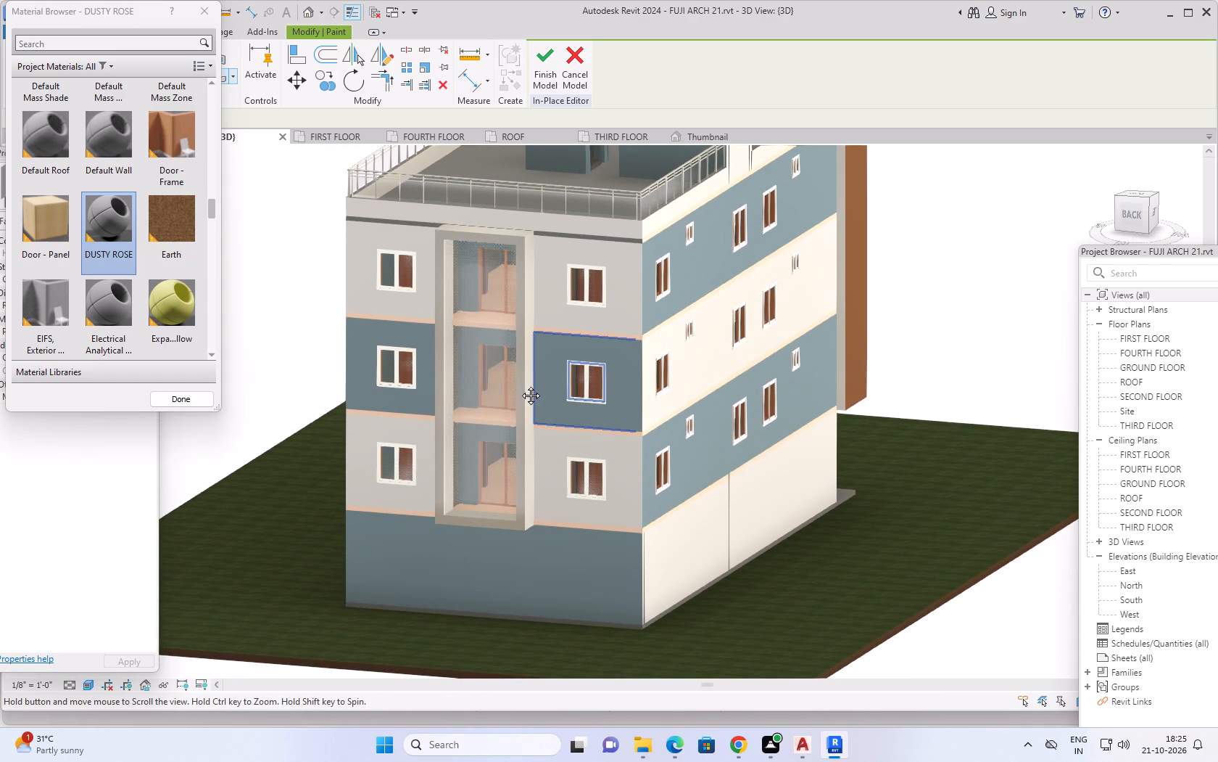
middle_click_drag(520, 385, 539, 446)
scroll(629, 276, "up", 5)
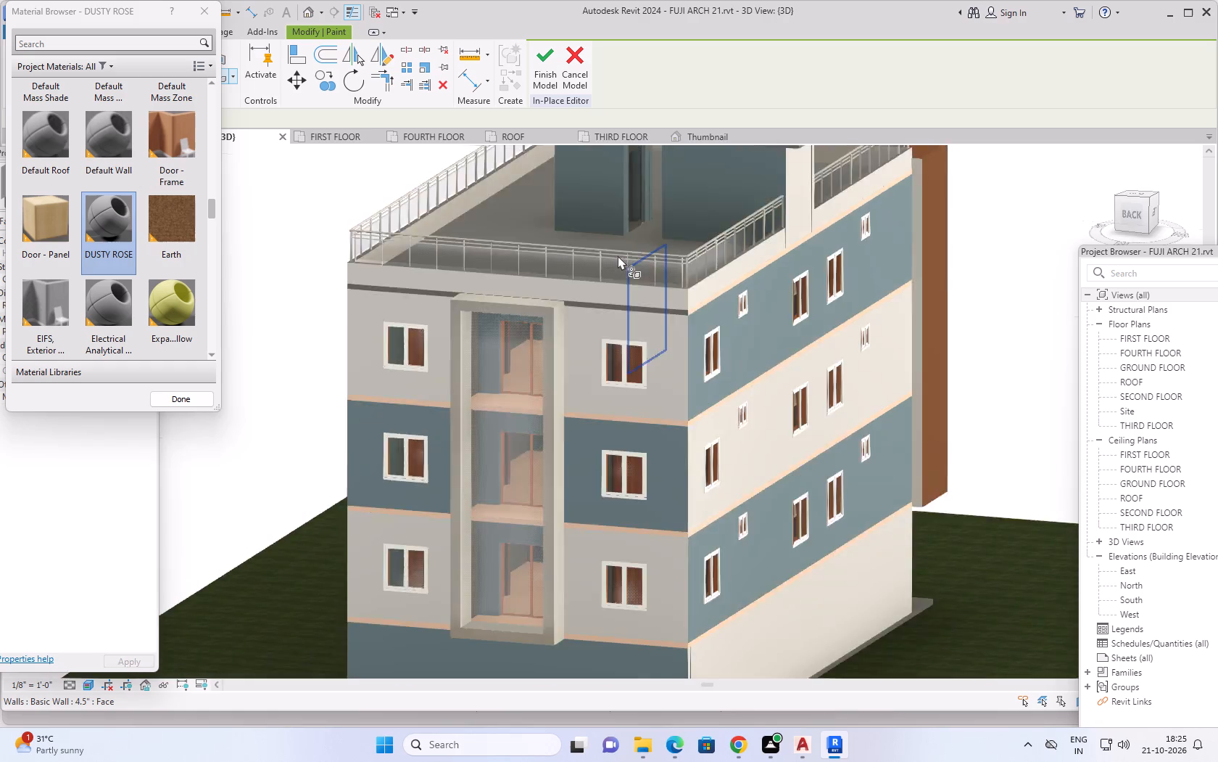
scroll(610, 290, "up", 4)
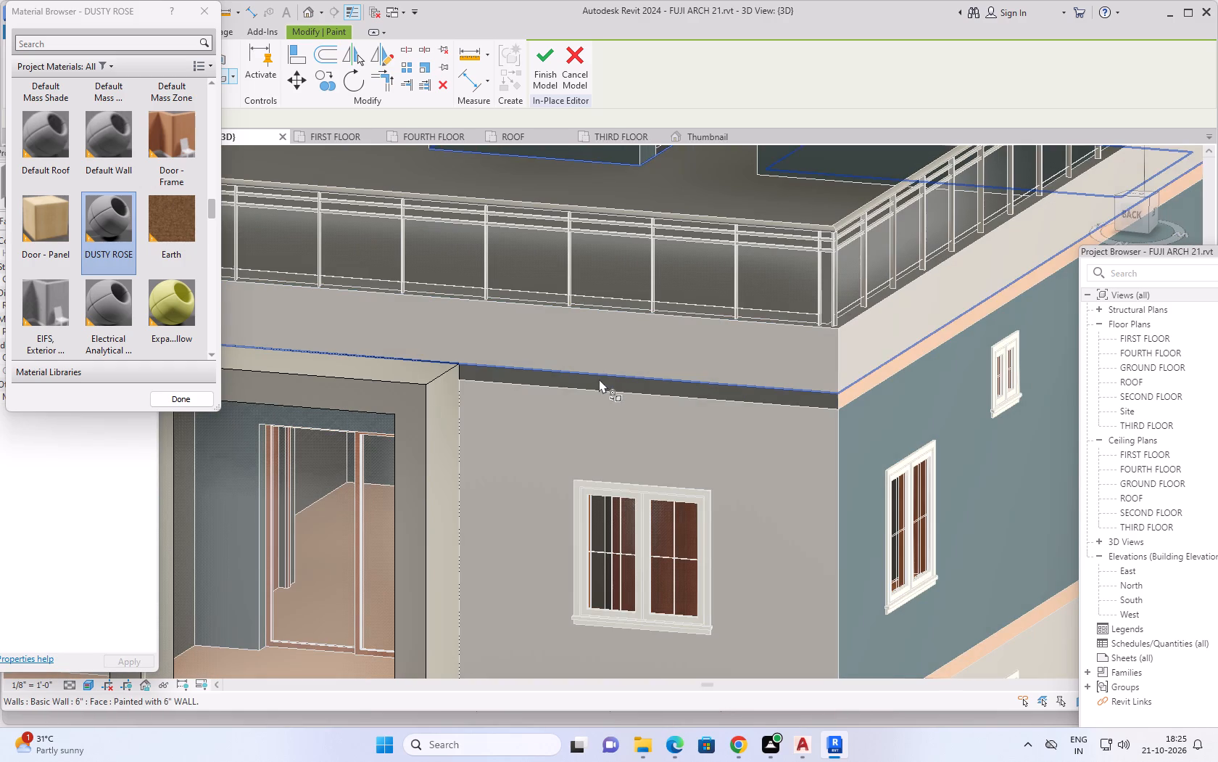
left_click(598, 382)
scroll(530, 382, "down", 3)
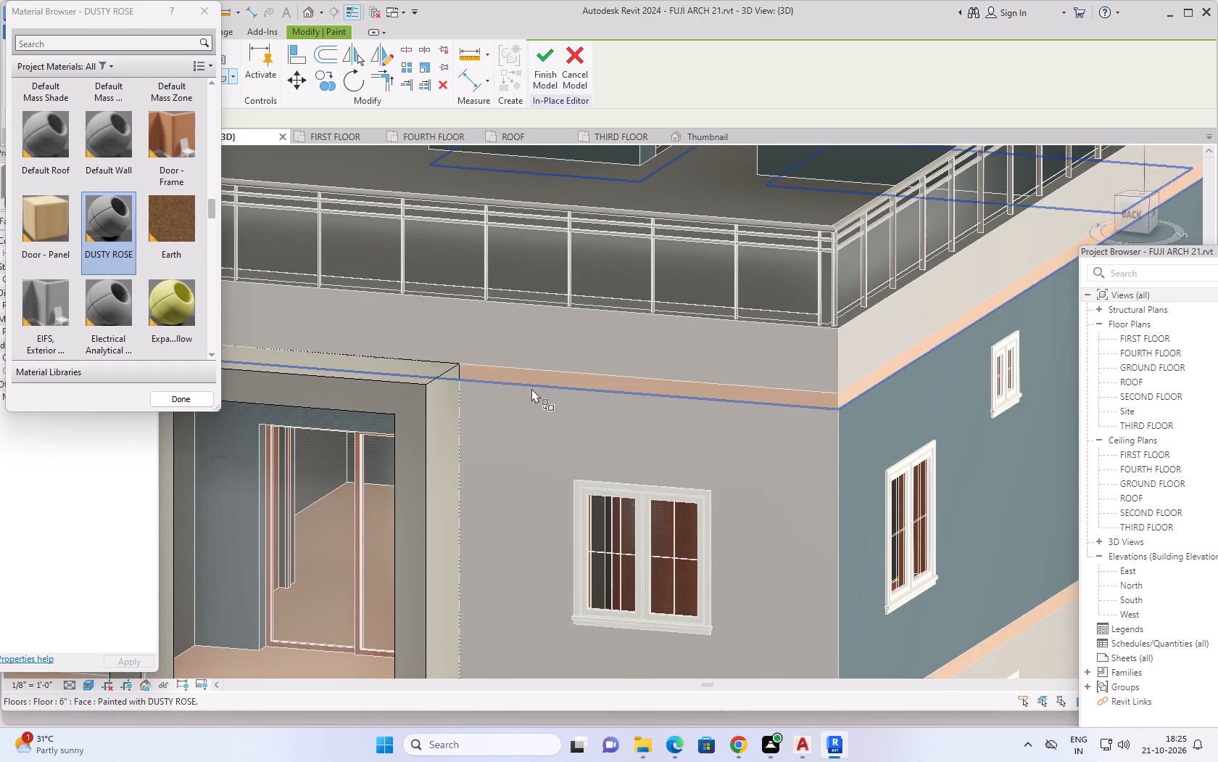
scroll(529, 396, "down", 4)
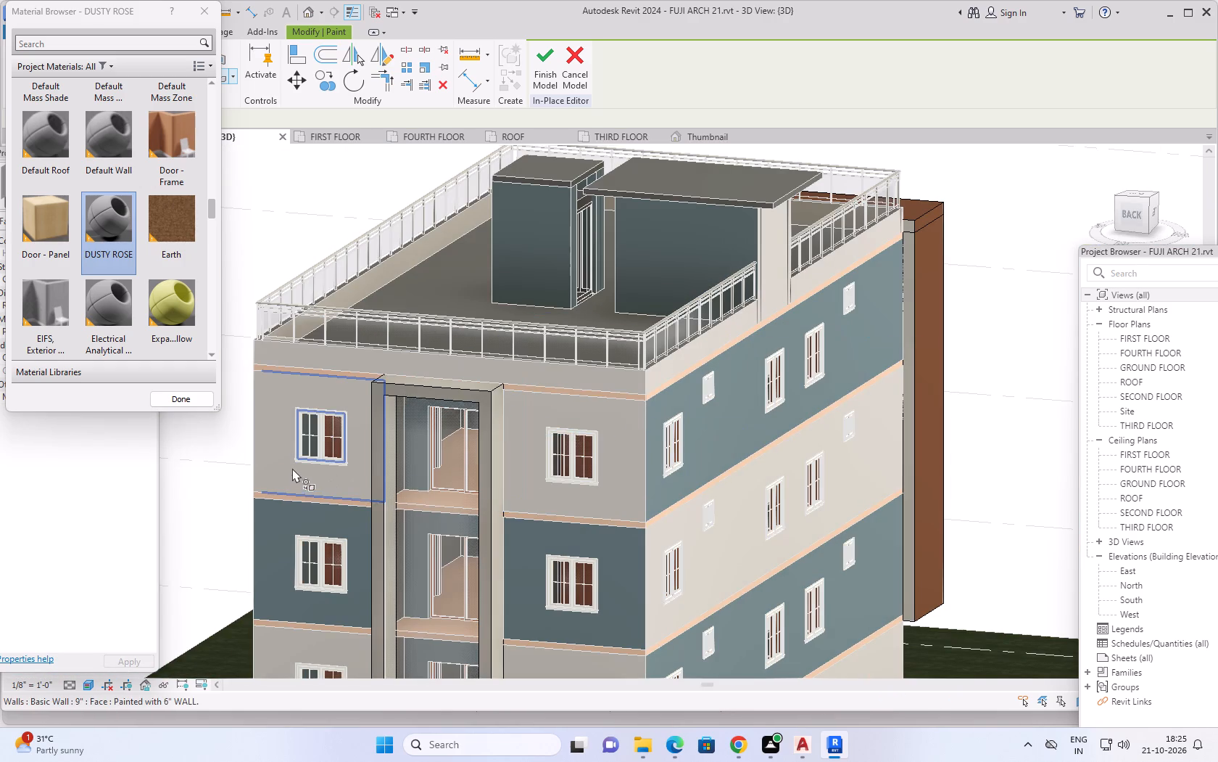
Paint the roof slab edge along the building's right side with DUSTY ROSE.
middle_click_drag(291, 467, 563, 448)
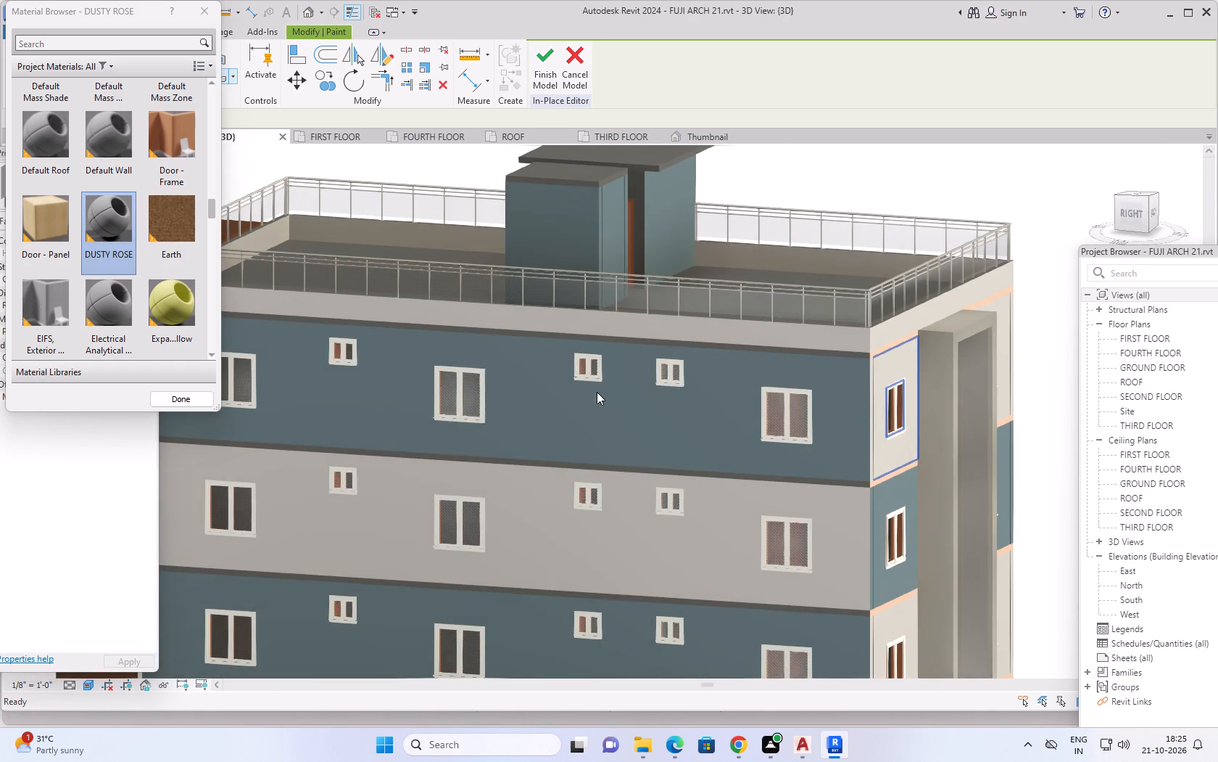
scroll(610, 354, "up", 9)
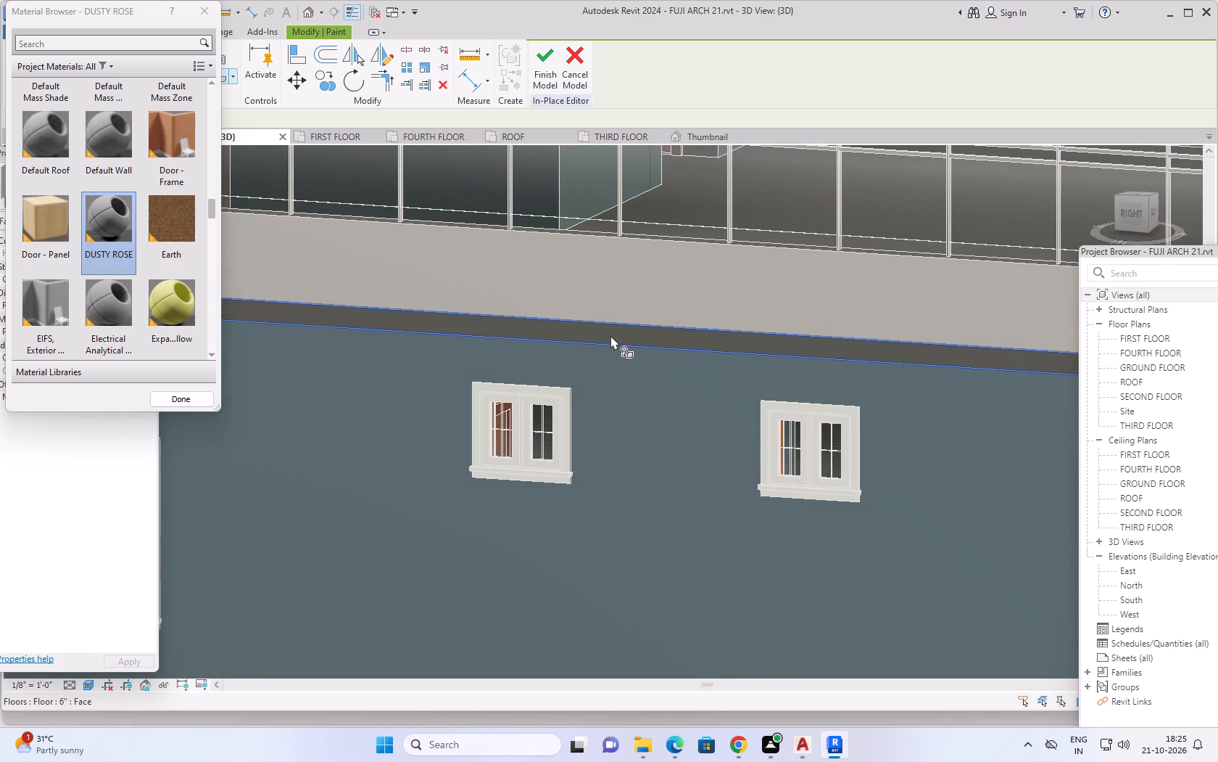
left_click(584, 342)
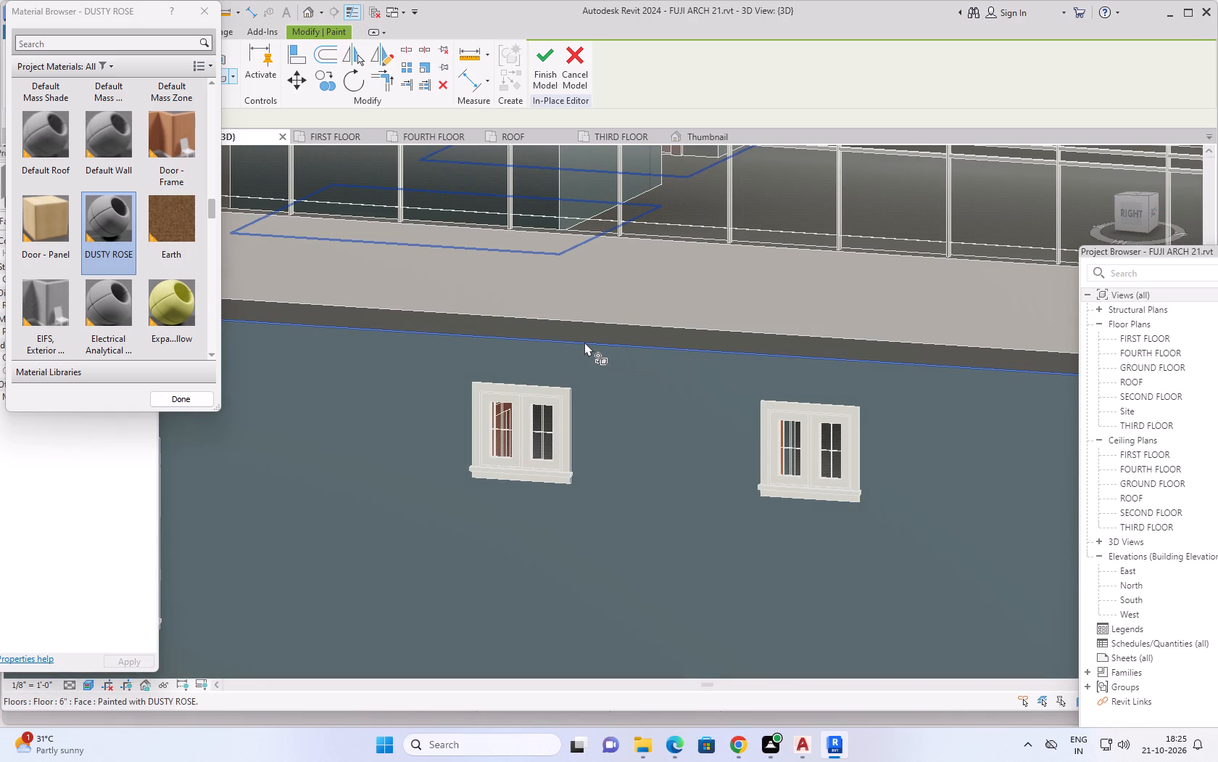
left_click(579, 332)
scroll(624, 412, "down", 6)
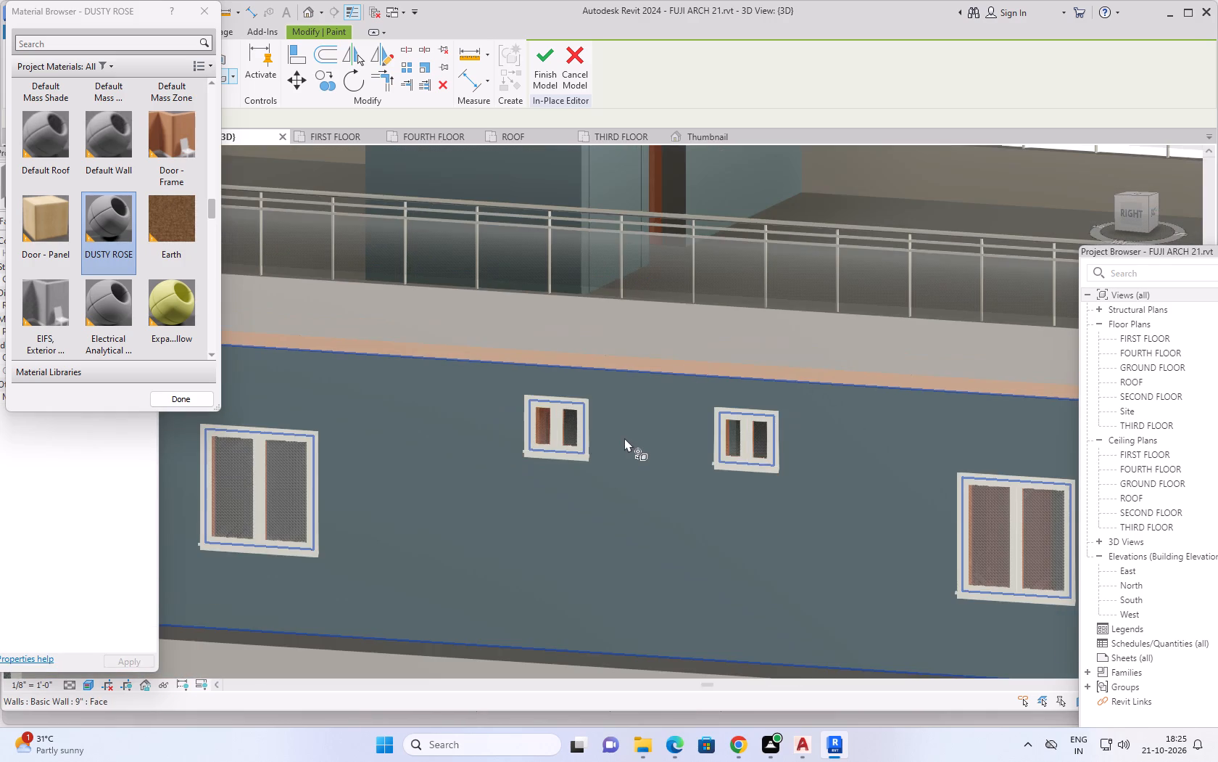
Paint the slab edge one level below the roof on the right side with DUSTY ROSE.
middle_click_drag(624, 438, 555, 275)
scroll(583, 418, "up", 6)
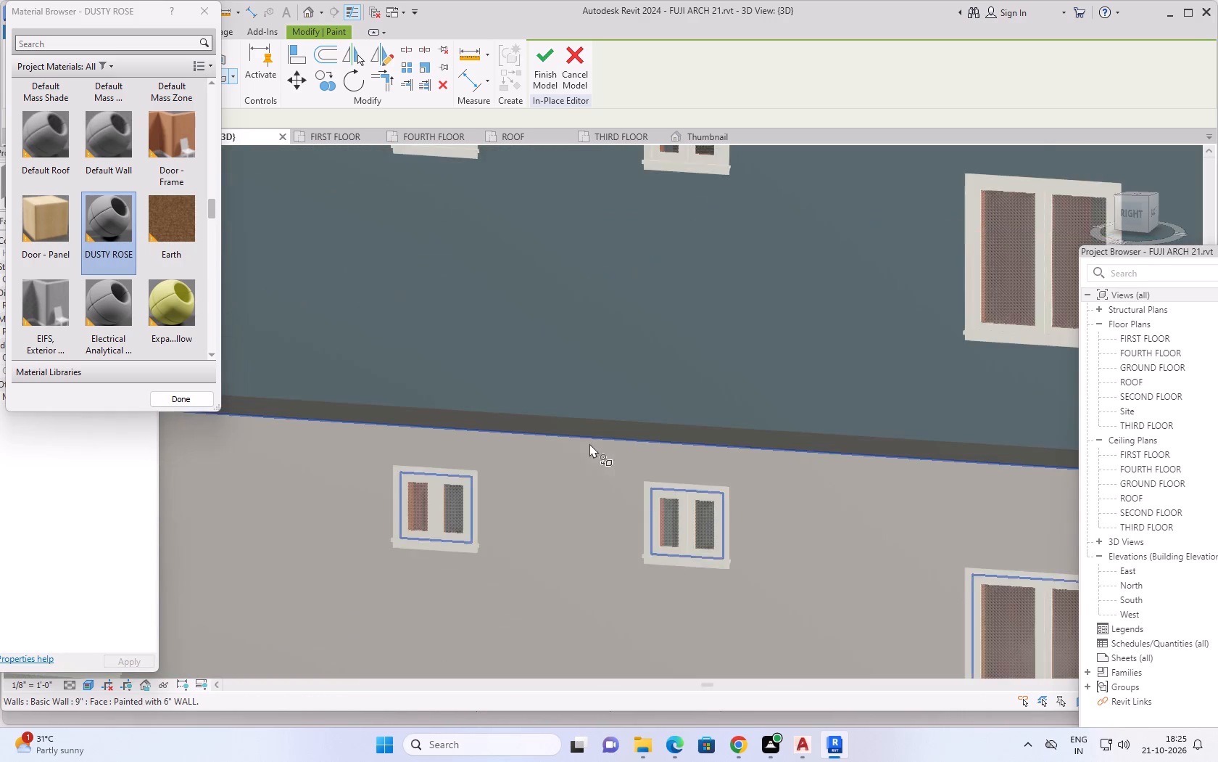
scroll(589, 443, "up", 3)
left_click(592, 414)
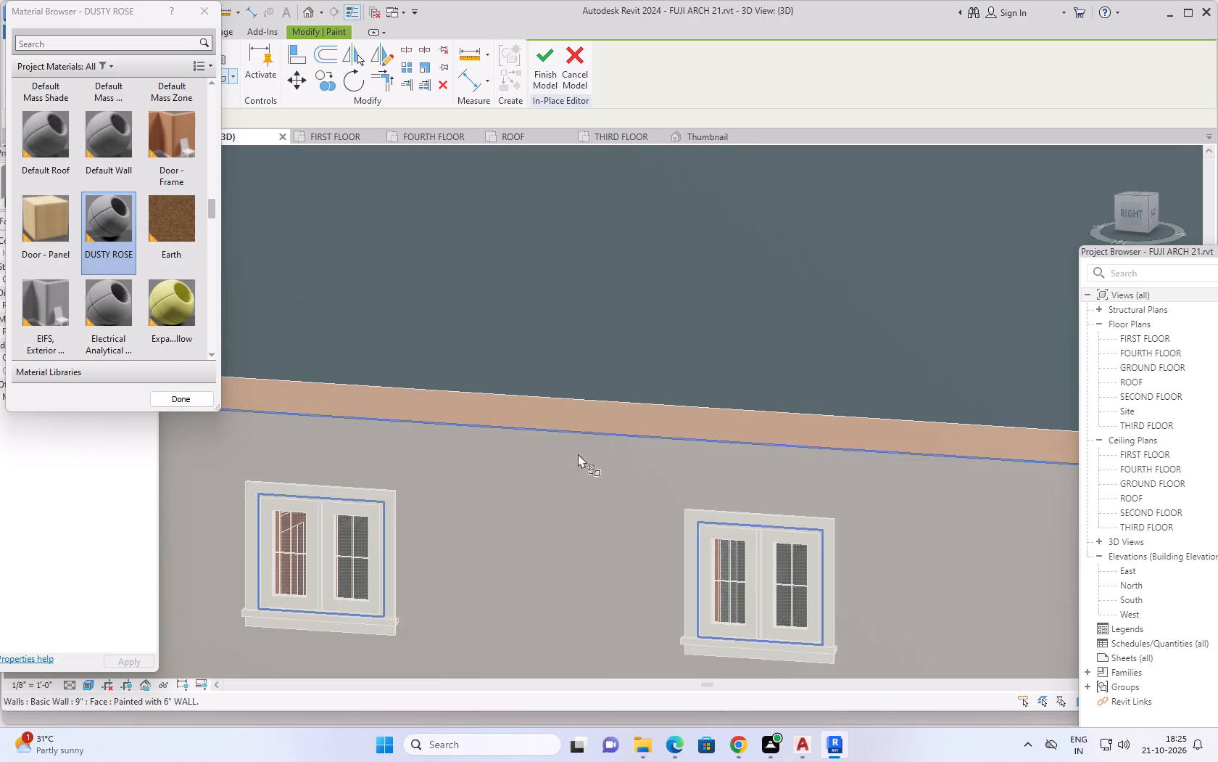
scroll(578, 461, "down", 10)
Paint the slab edge two levels below the roof on the right side with DUSTY ROSE.
middle_click_drag(582, 486, 563, 314)
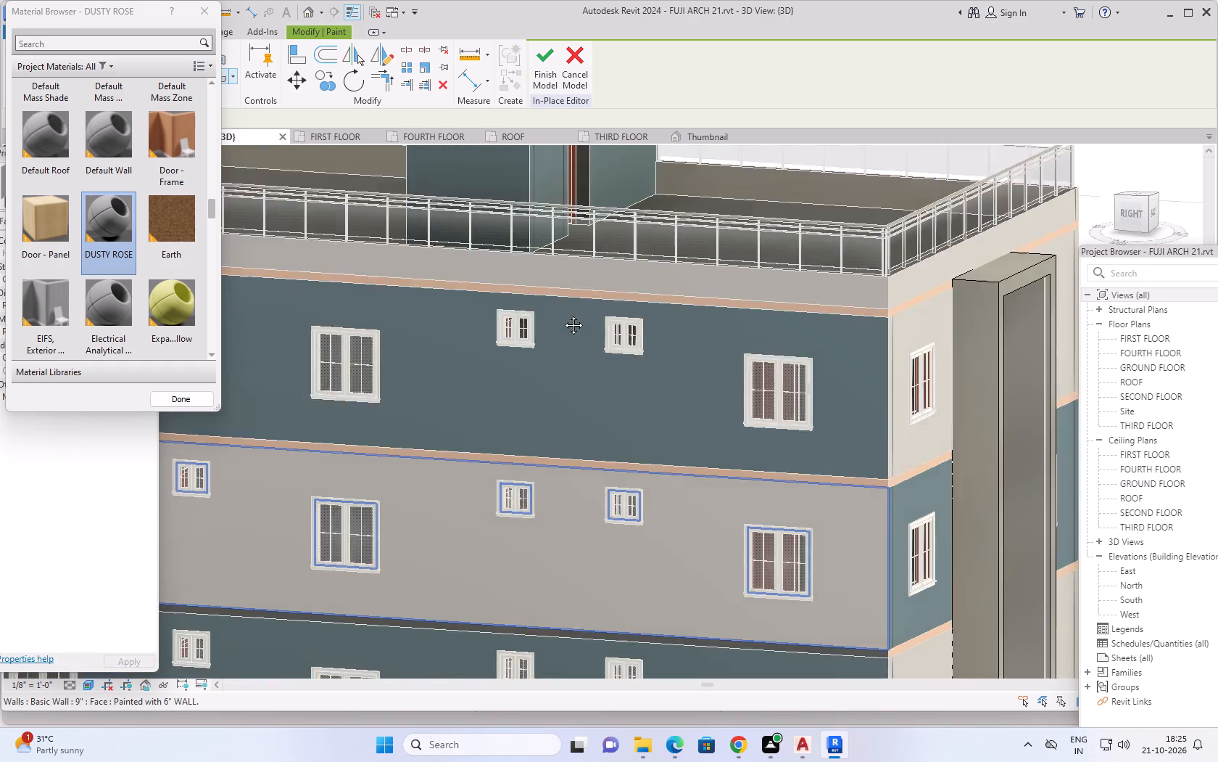
middle_click_drag(563, 314, 558, 281)
scroll(580, 432, "up", 9)
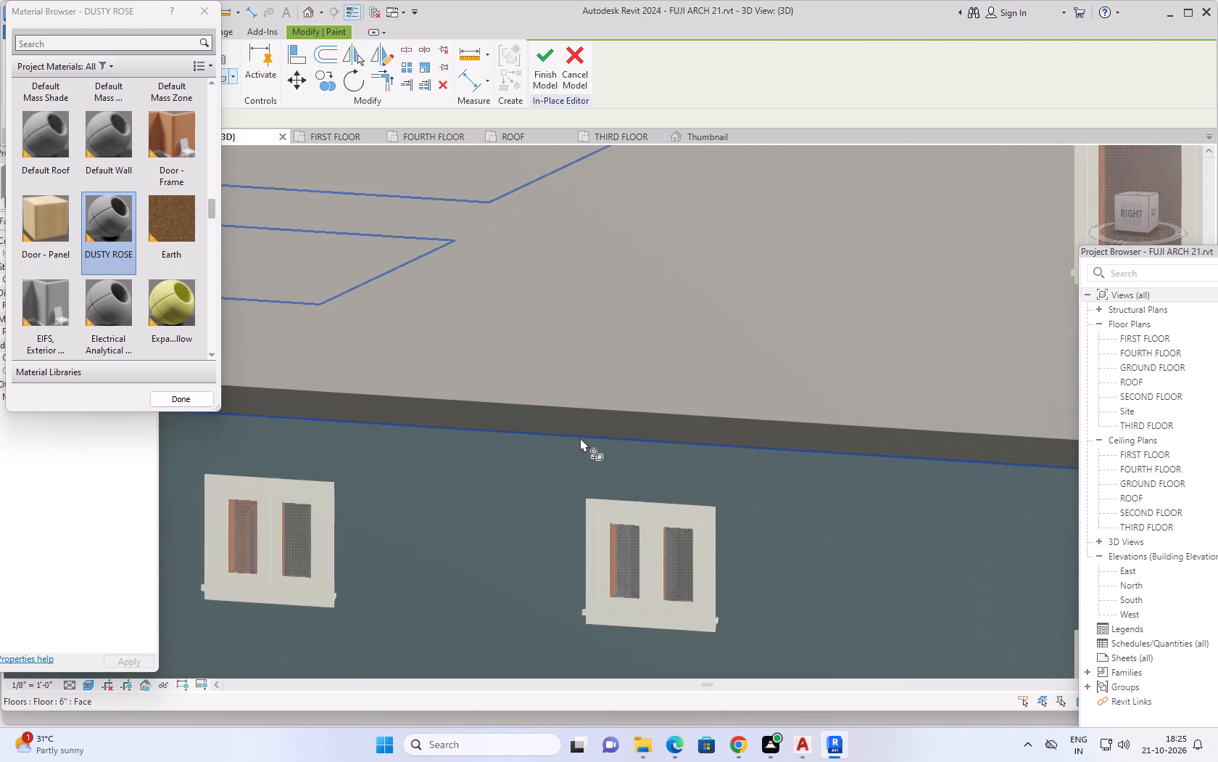
left_click(577, 421)
scroll(556, 441, "down", 2)
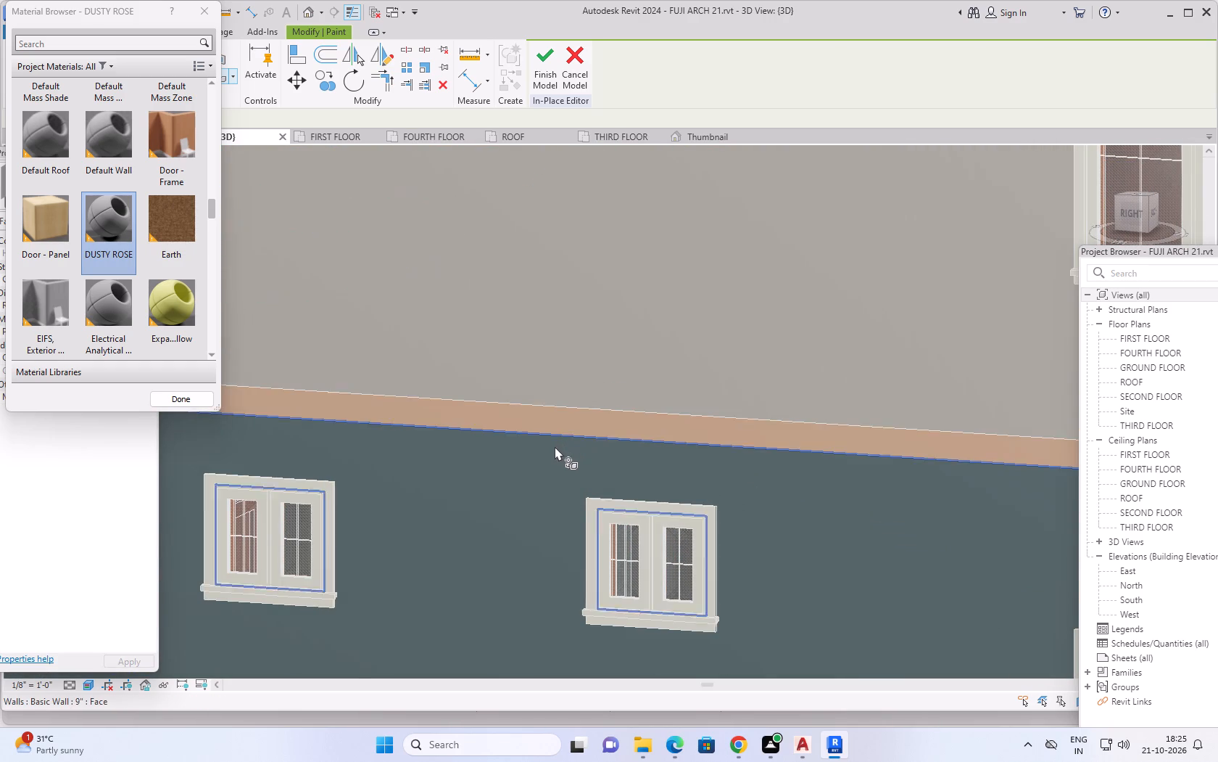
scroll(555, 446, "down", 9)
Paint the slab edge just above the ground-floor wall on the right side with DUSTY ROSE.
middle_click_drag(541, 492, 542, 341)
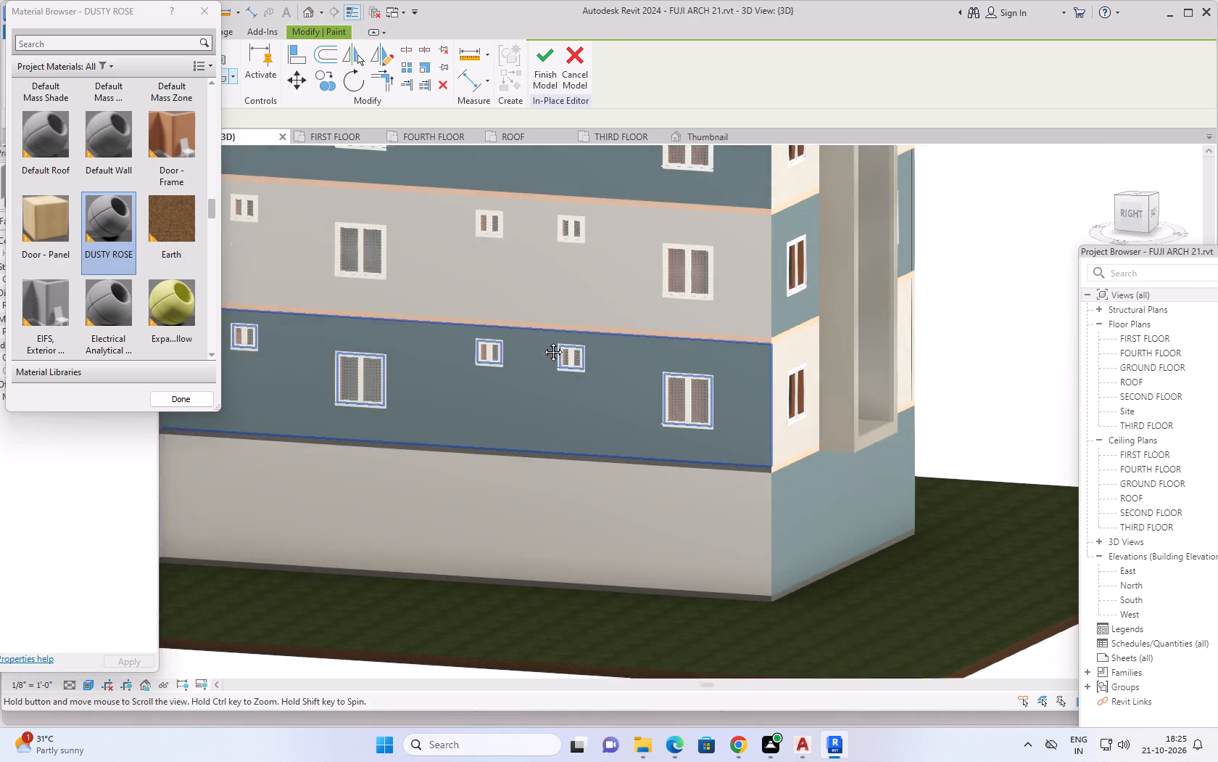
middle_click_drag(542, 341, 542, 340)
scroll(537, 434, "up", 8)
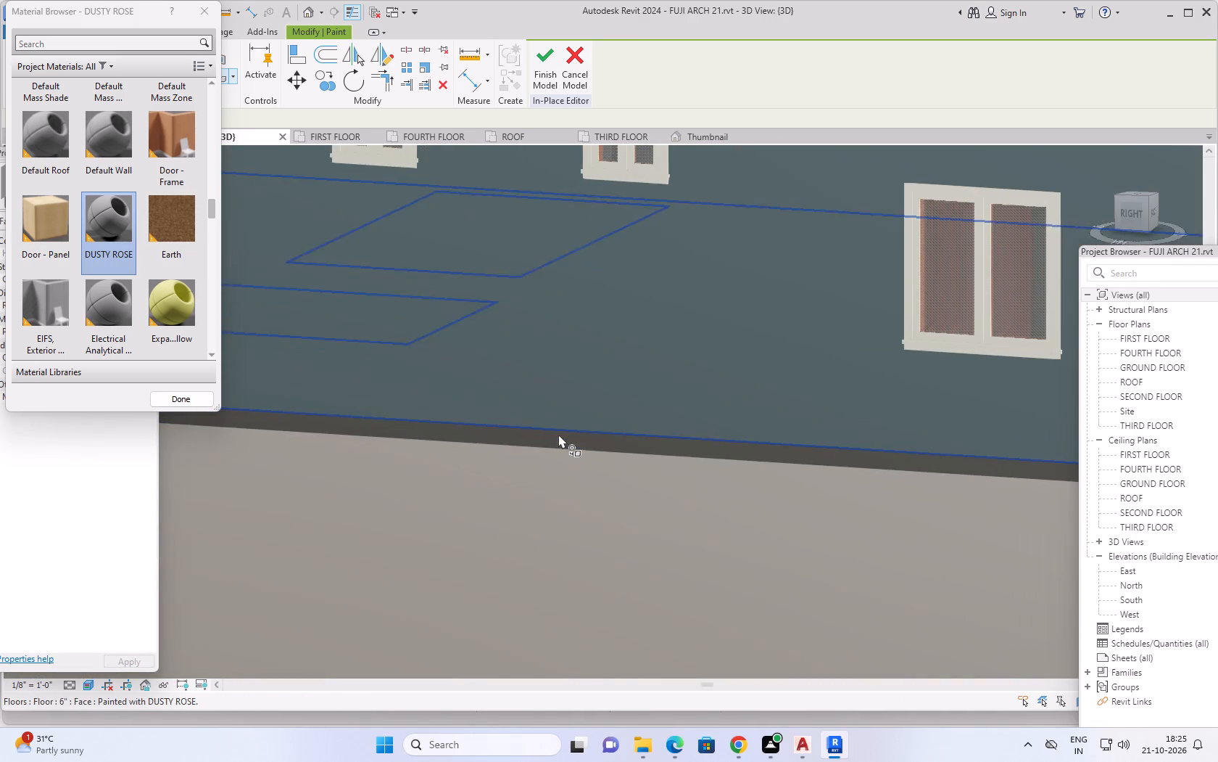
left_click(561, 436)
scroll(560, 437, "down", 4)
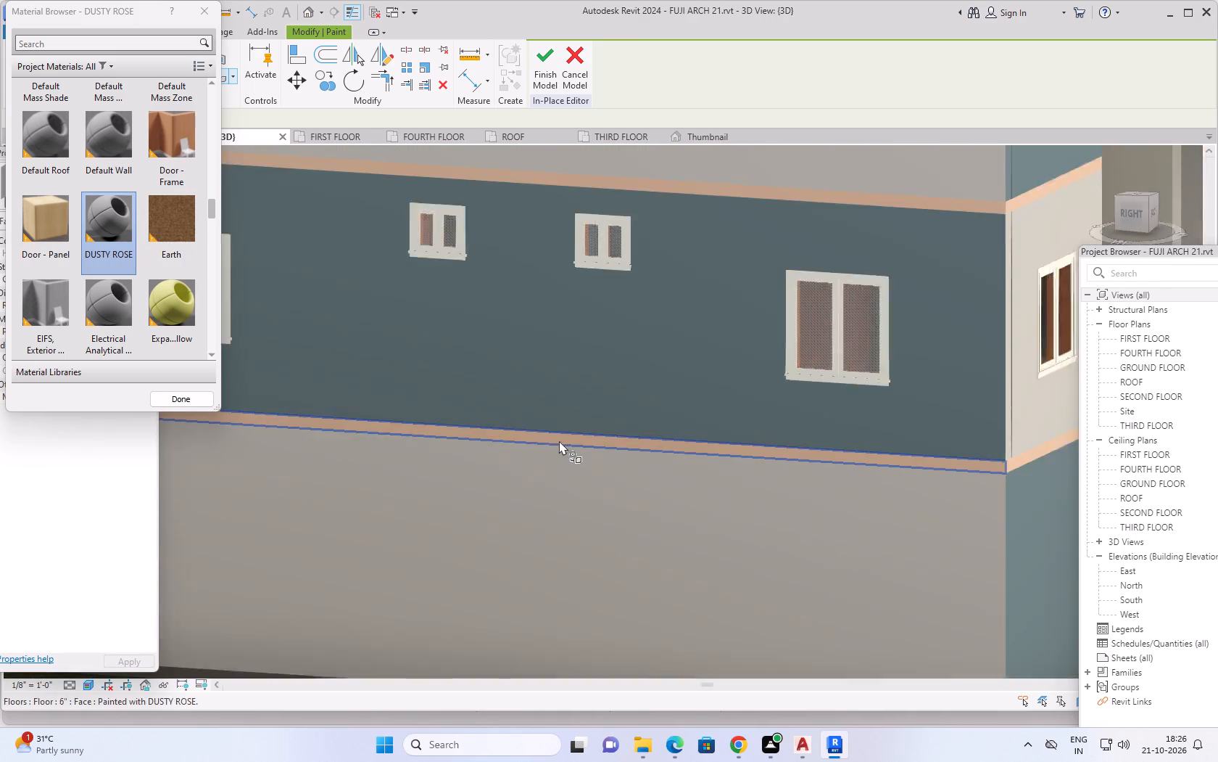
scroll(557, 442, "down", 6)
Paint the ground-level base slab edge along the building's right side with DUSTY ROSE.
middle_click_drag(565, 464, 600, 396)
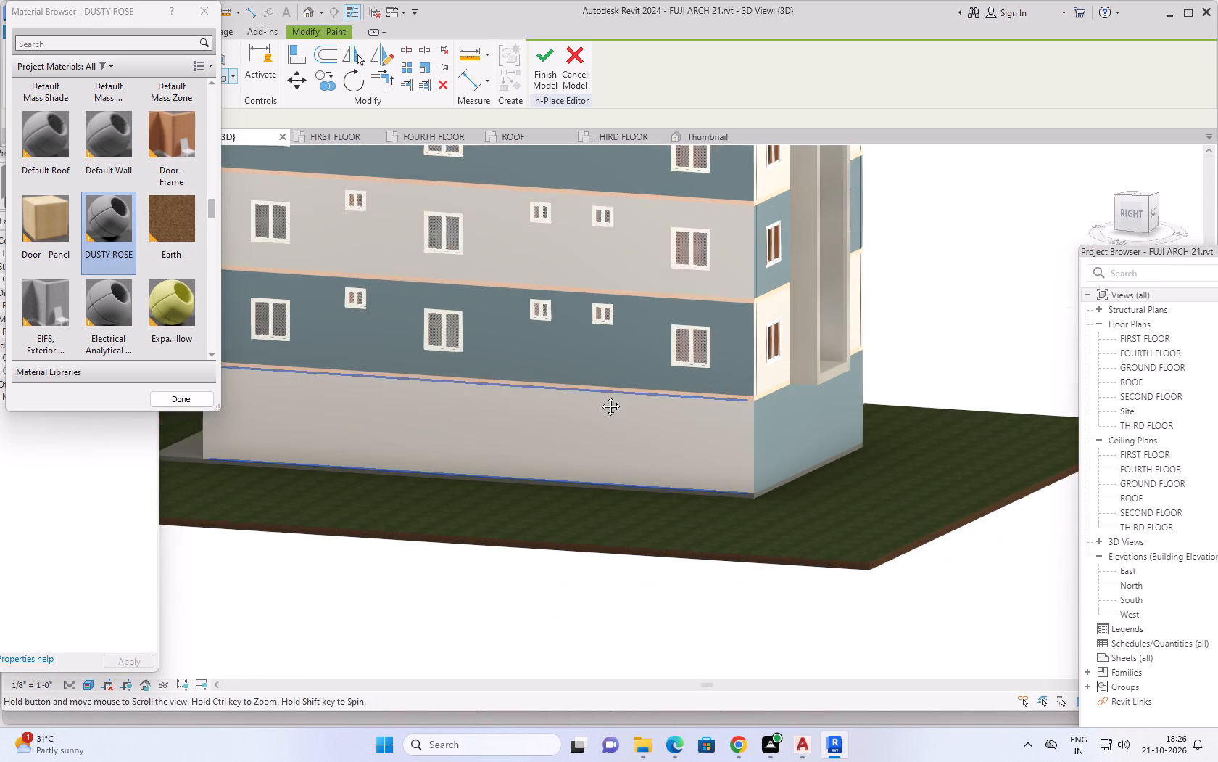
middle_click_drag(600, 396, 600, 395)
middle_click_drag(518, 440, 714, 457)
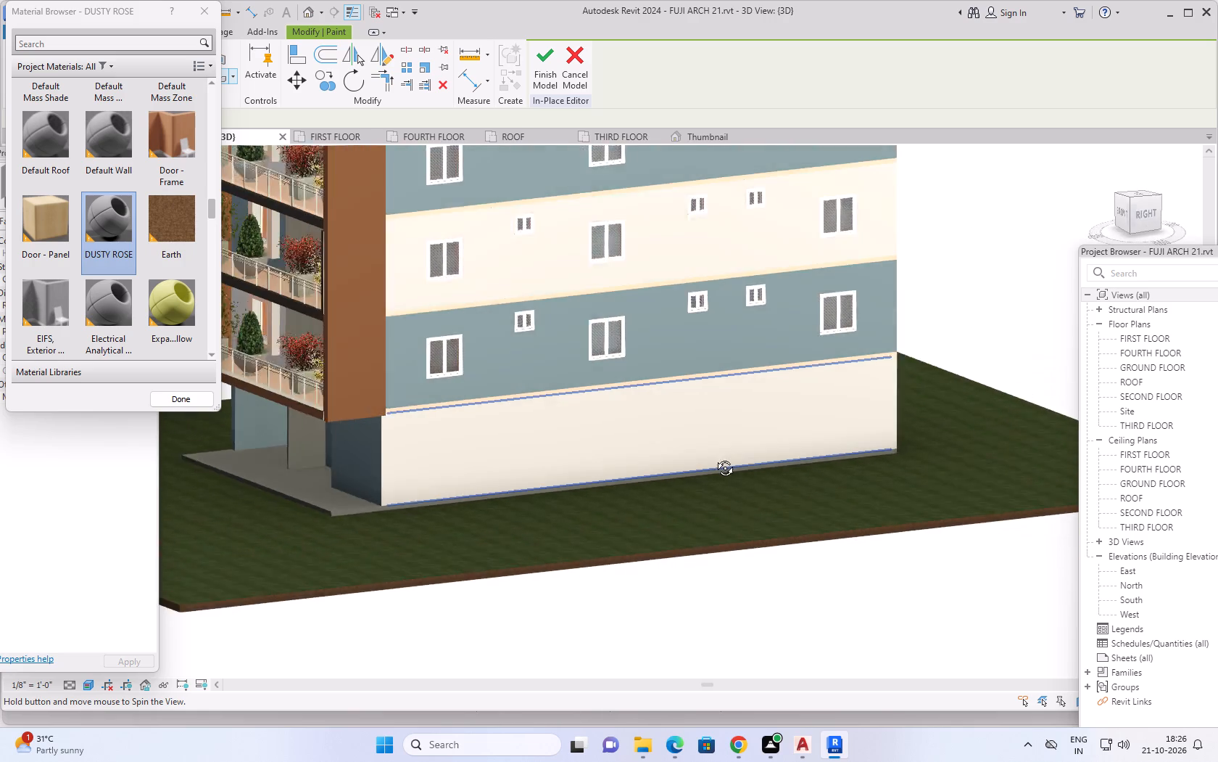
middle_click_drag(714, 457, 708, 488)
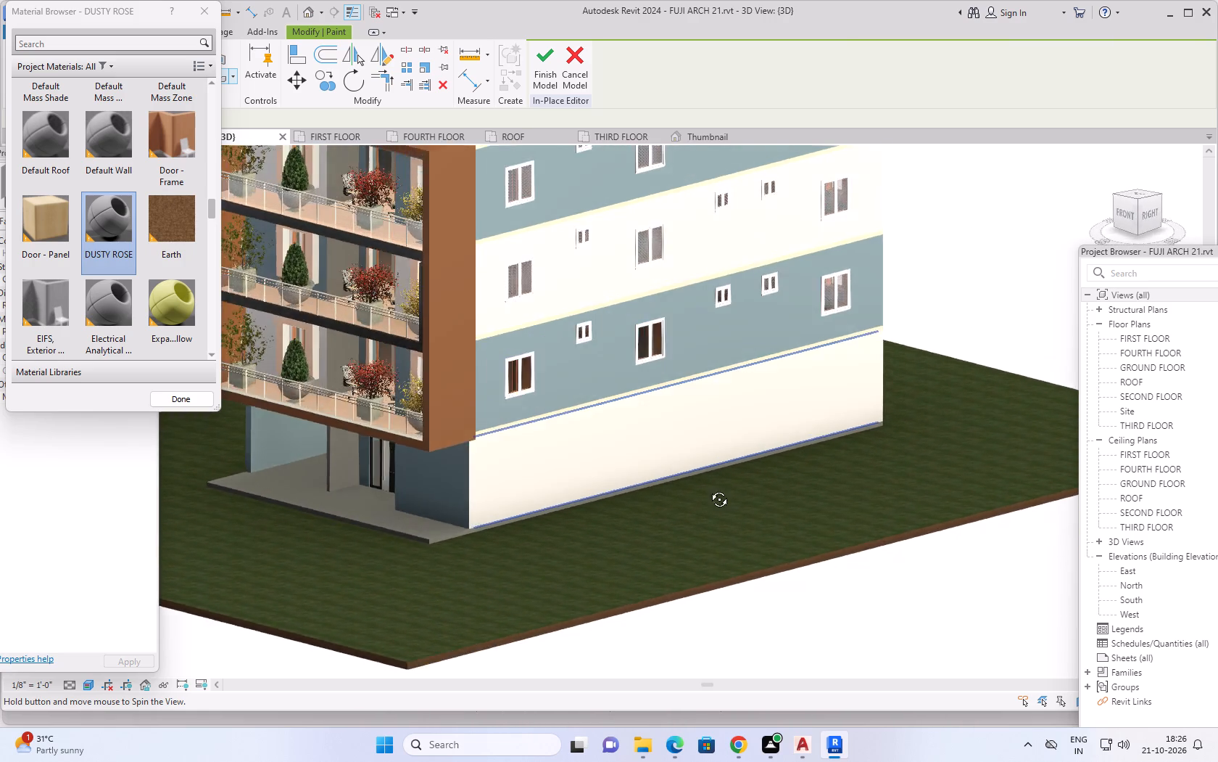
middle_click_drag(708, 488, 471, 400)
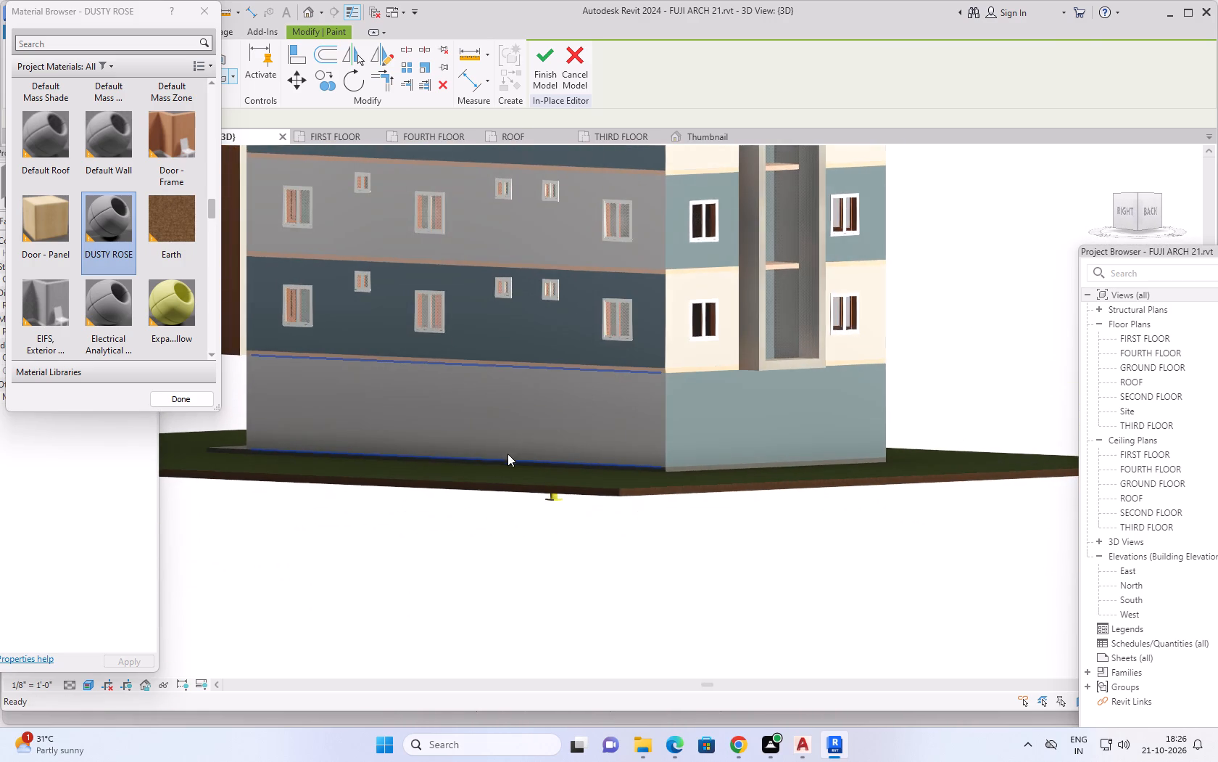
scroll(508, 459, "up", 3)
middle_click_drag(526, 478, 525, 495)
scroll(537, 488, "up", 4)
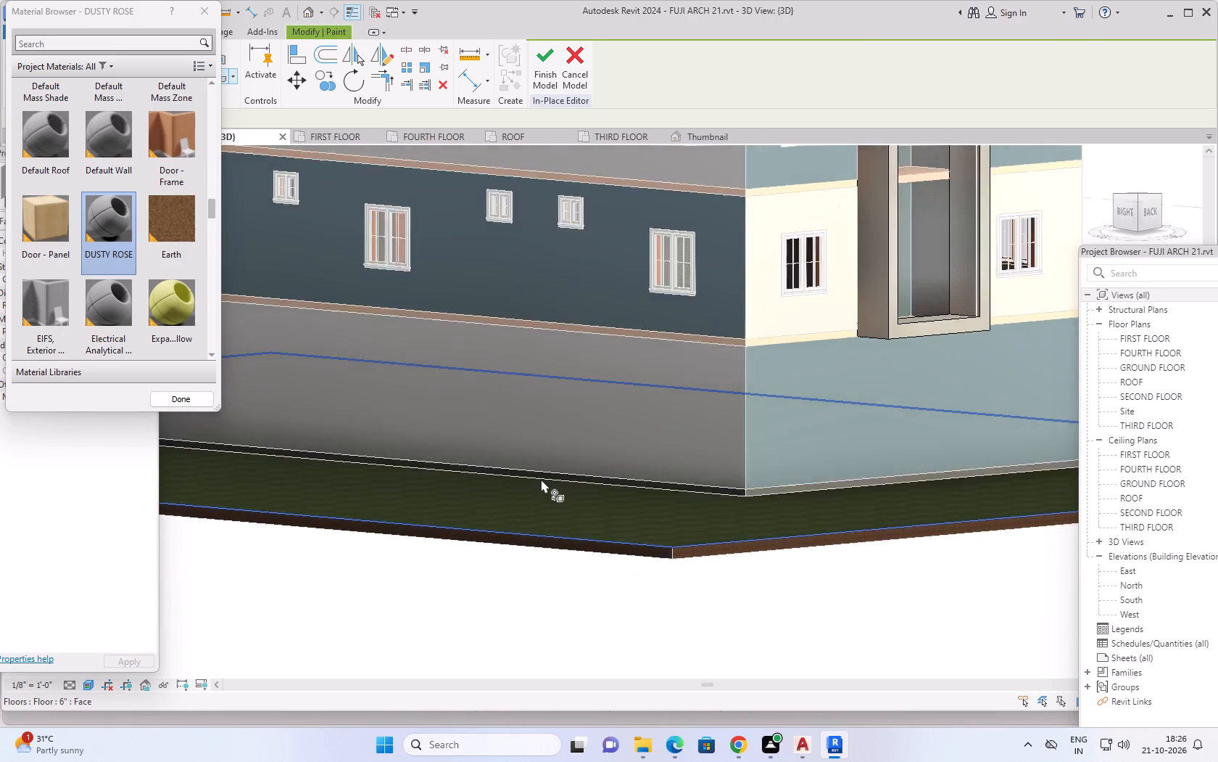
scroll(543, 491, "up", 2)
left_click(571, 468)
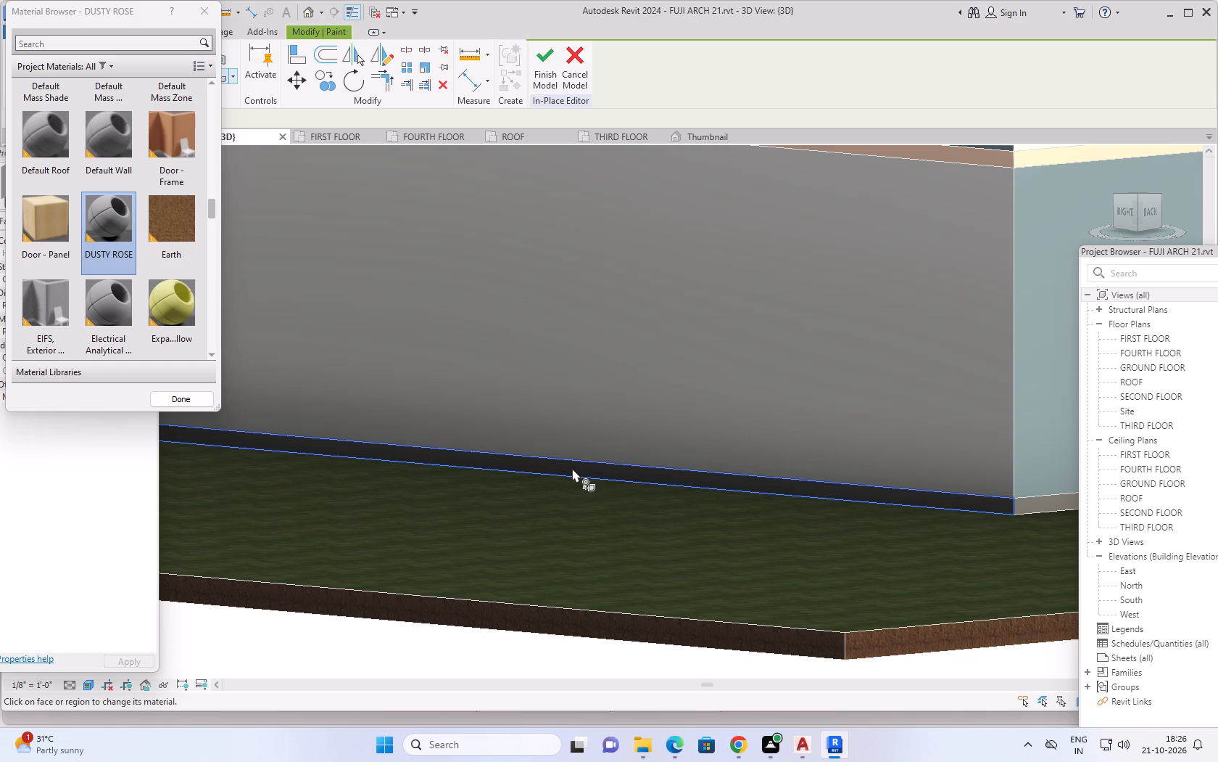
scroll(681, 504, "down", 3)
Paint the ground-level base slab edge across the back facade with DUSTY ROSE.
middle_click_drag(724, 502, 520, 459)
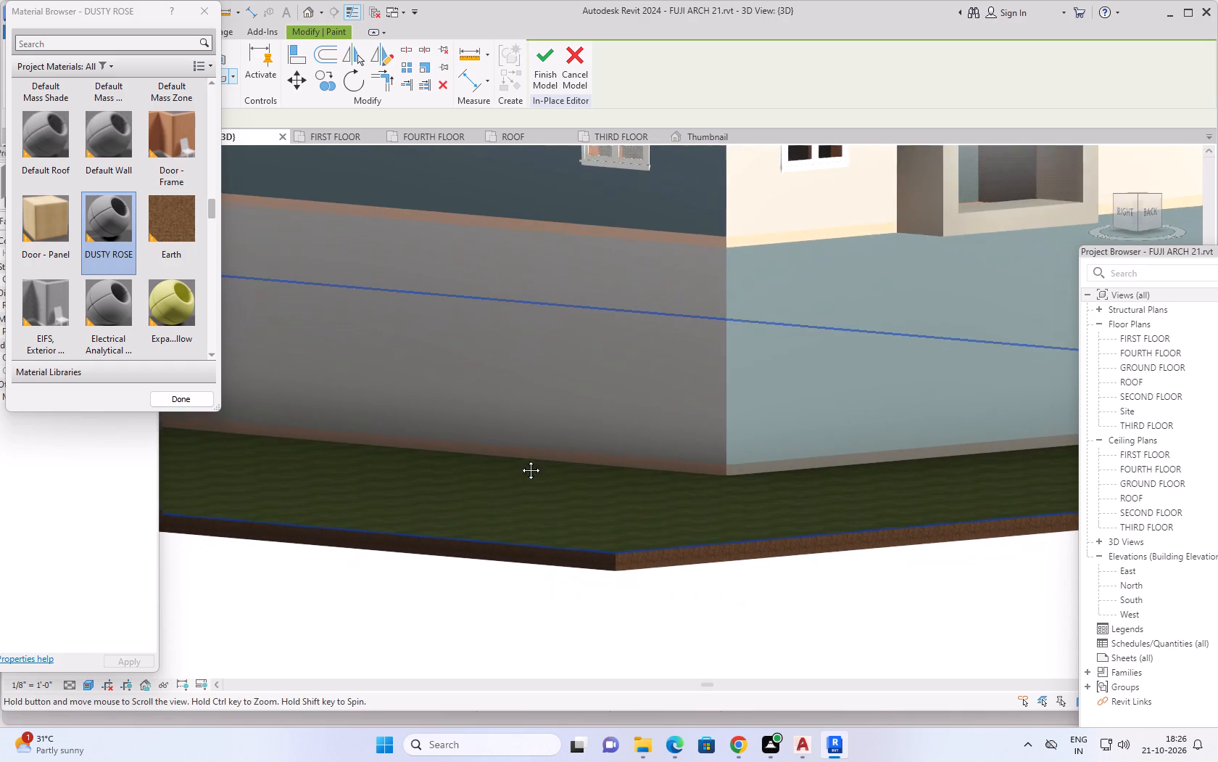
middle_click_drag(520, 459, 519, 459)
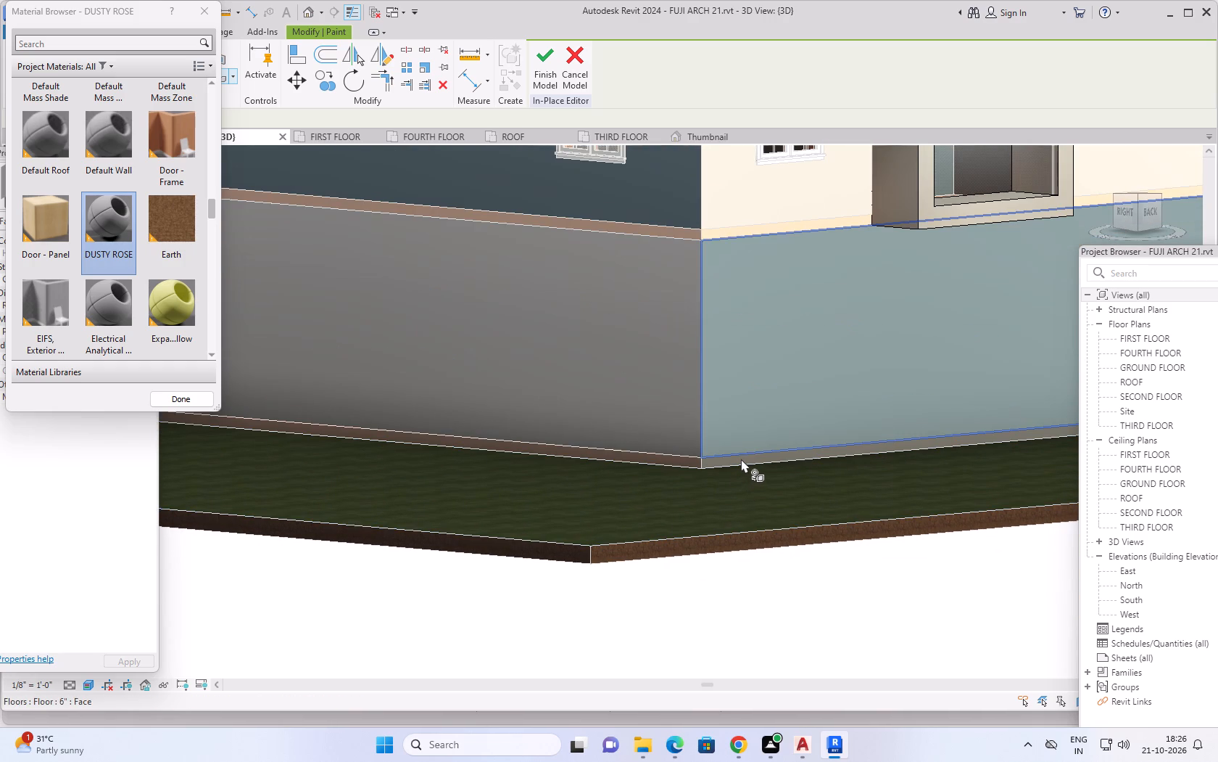
scroll(742, 459, "up", 7)
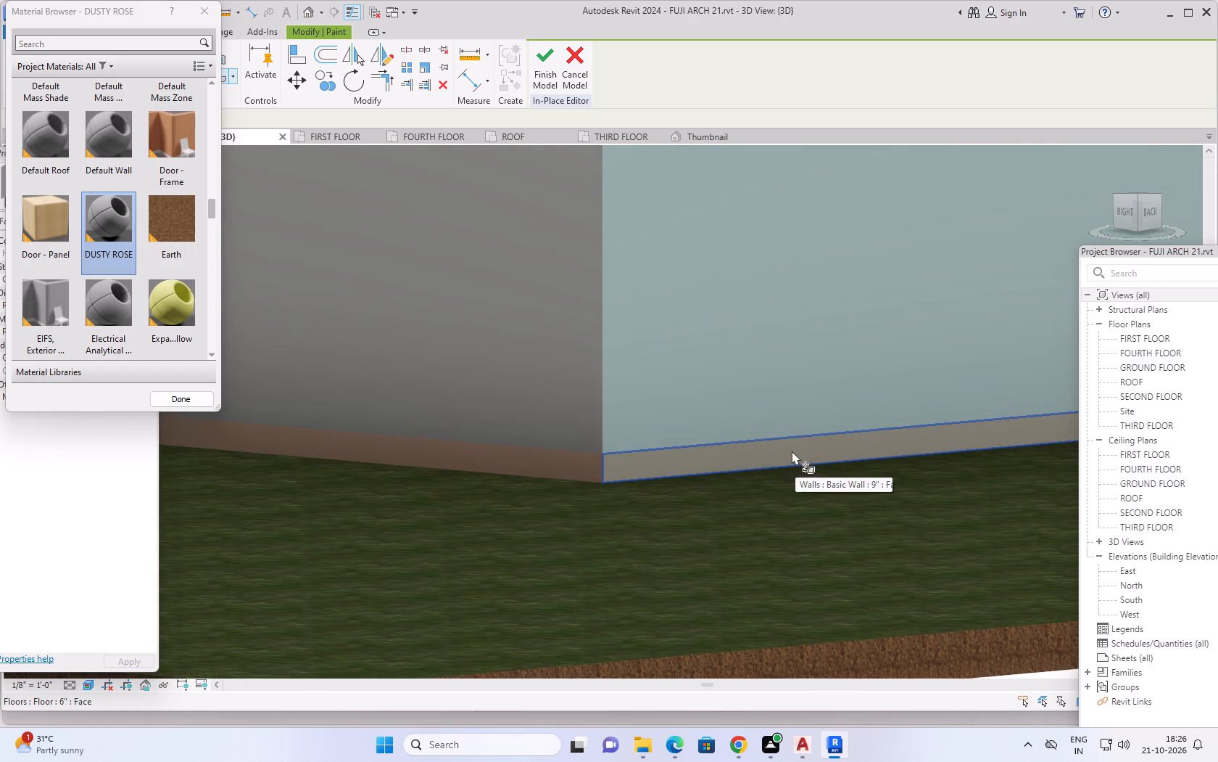
left_click(792, 451)
scroll(797, 480, "down", 12)
scroll(856, 485, "down", 3)
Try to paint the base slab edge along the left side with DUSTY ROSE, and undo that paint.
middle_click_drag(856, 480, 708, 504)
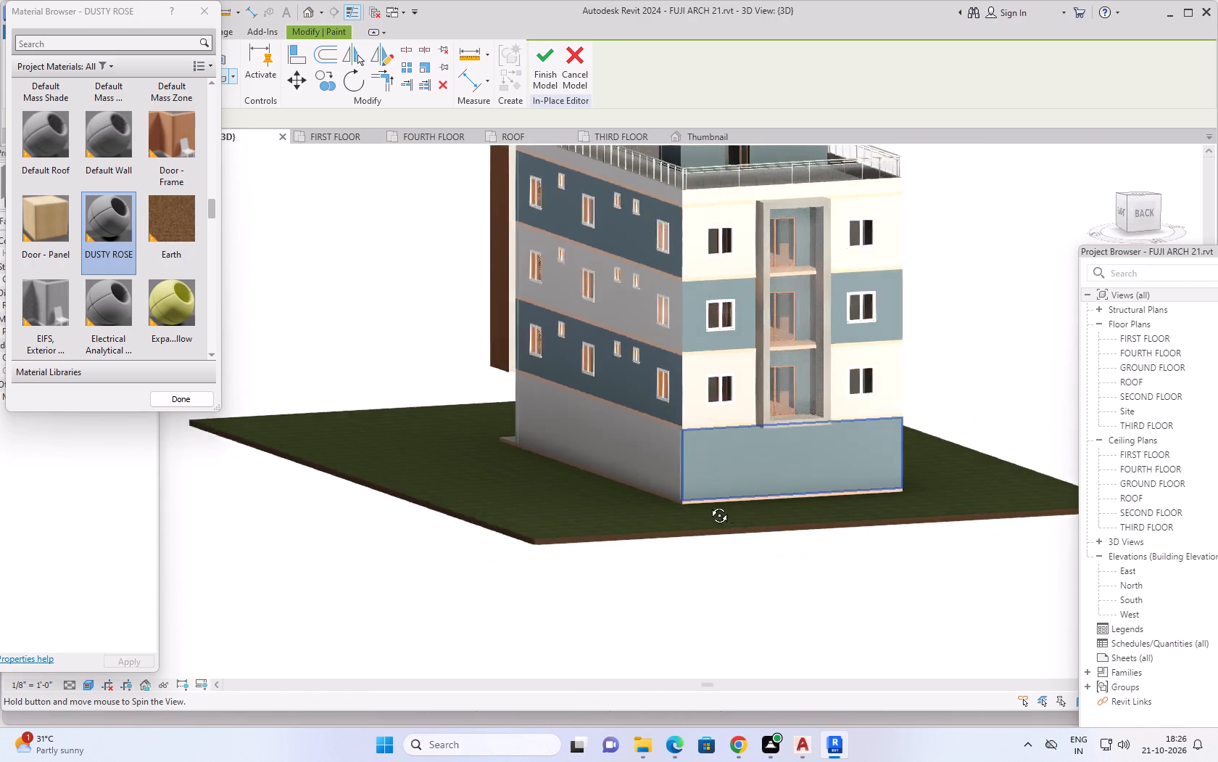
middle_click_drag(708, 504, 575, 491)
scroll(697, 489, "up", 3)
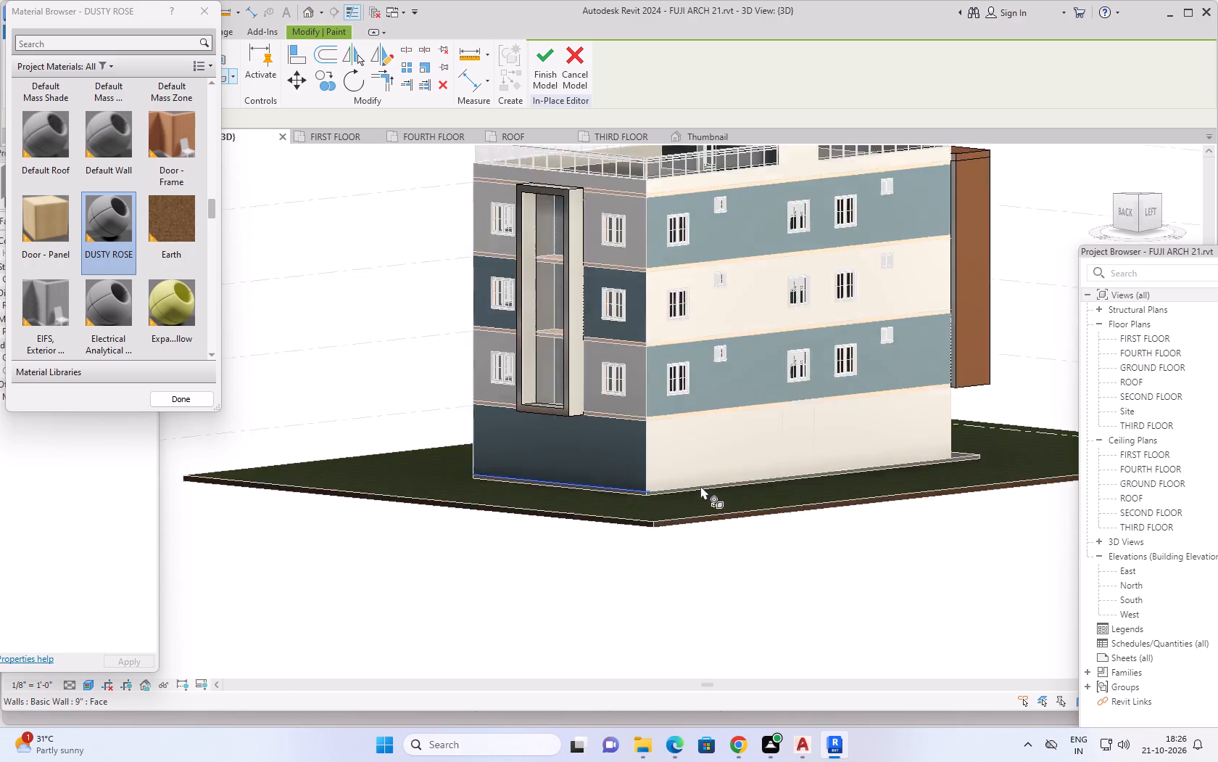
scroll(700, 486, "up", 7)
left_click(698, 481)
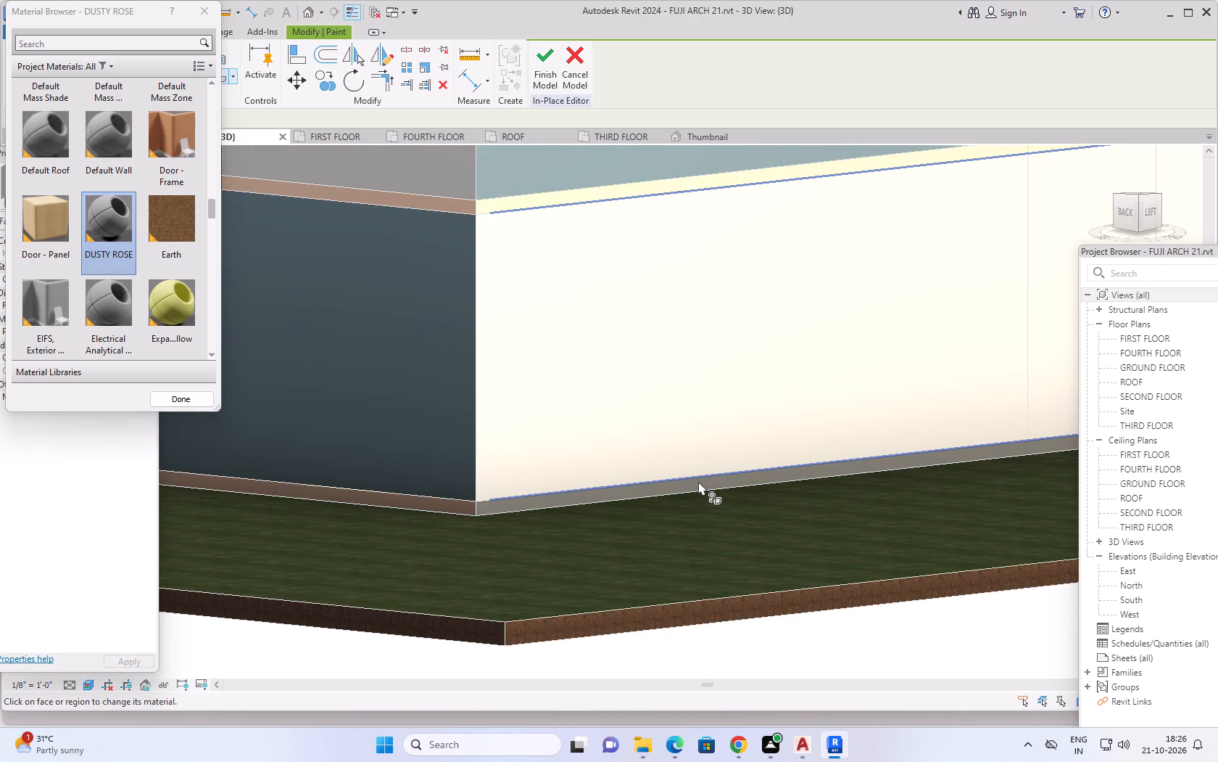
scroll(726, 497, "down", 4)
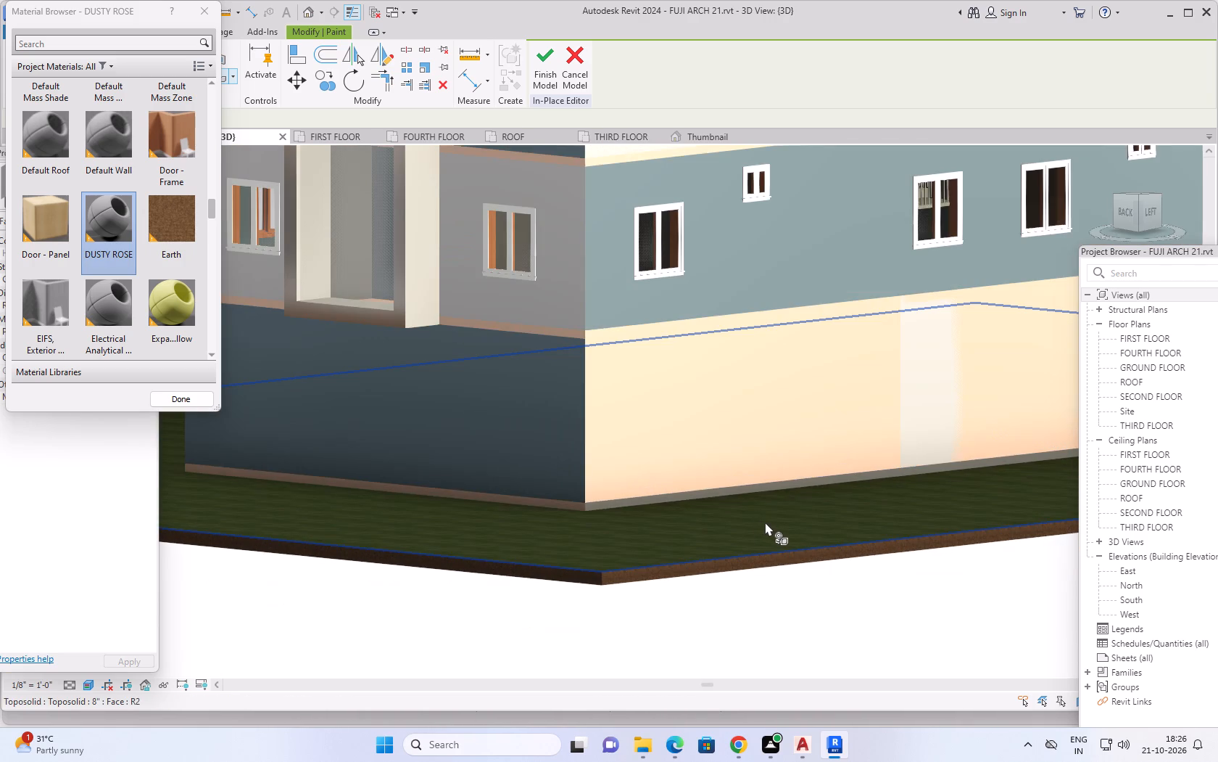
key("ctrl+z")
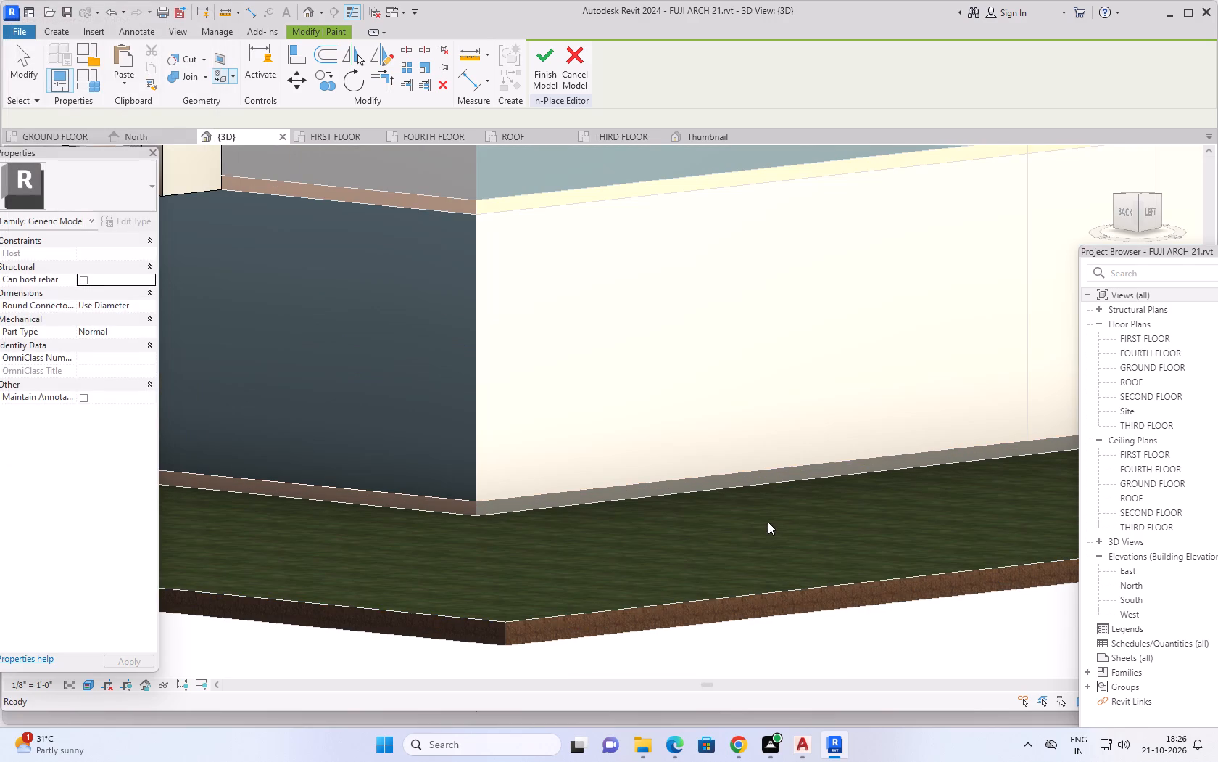
Paint the ground-level base slab edge along the building's left side with DUSTY ROSE.
scroll(749, 521, "down", 8)
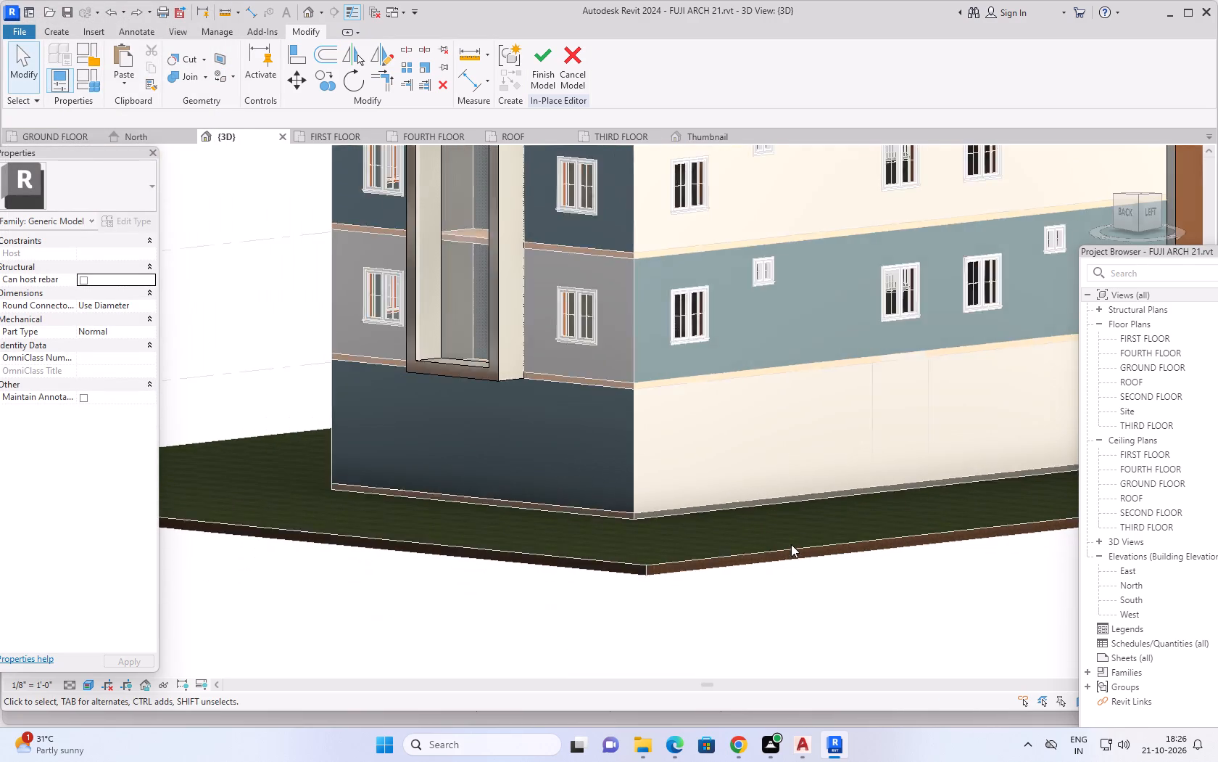
middle_click_drag(779, 531, 608, 457)
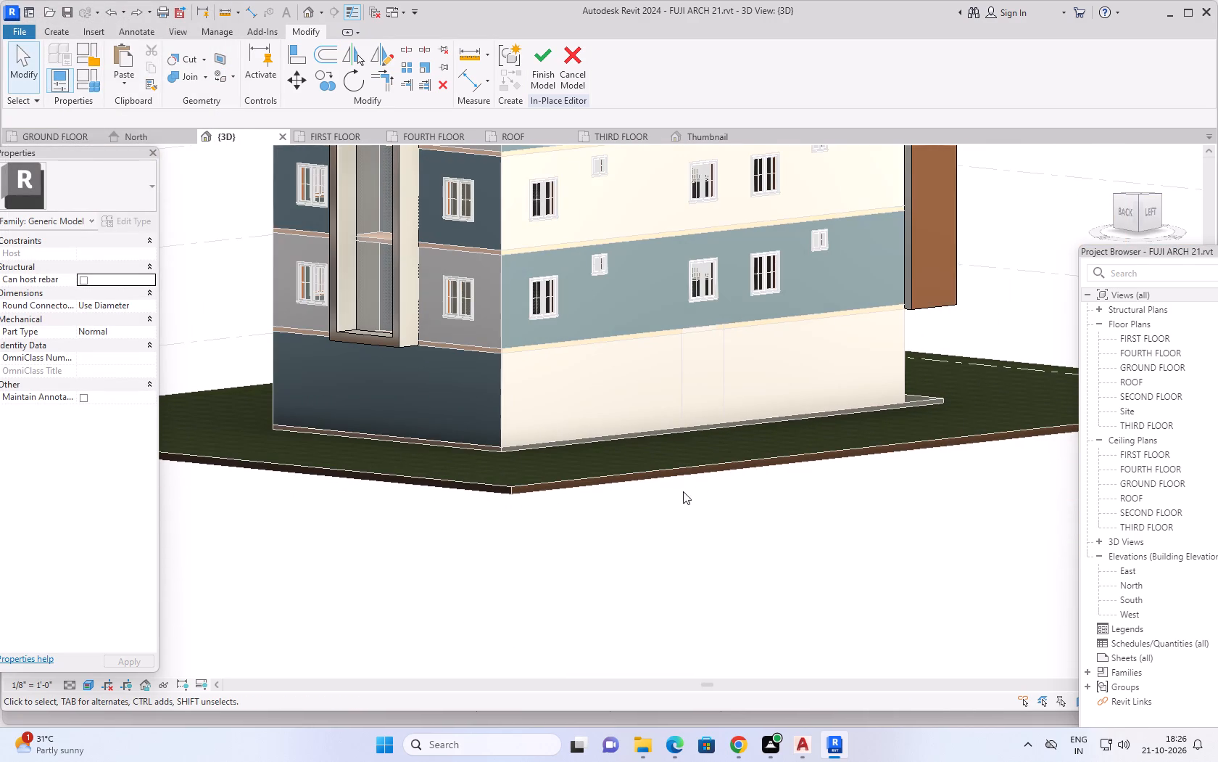
scroll(556, 439, "up", 14)
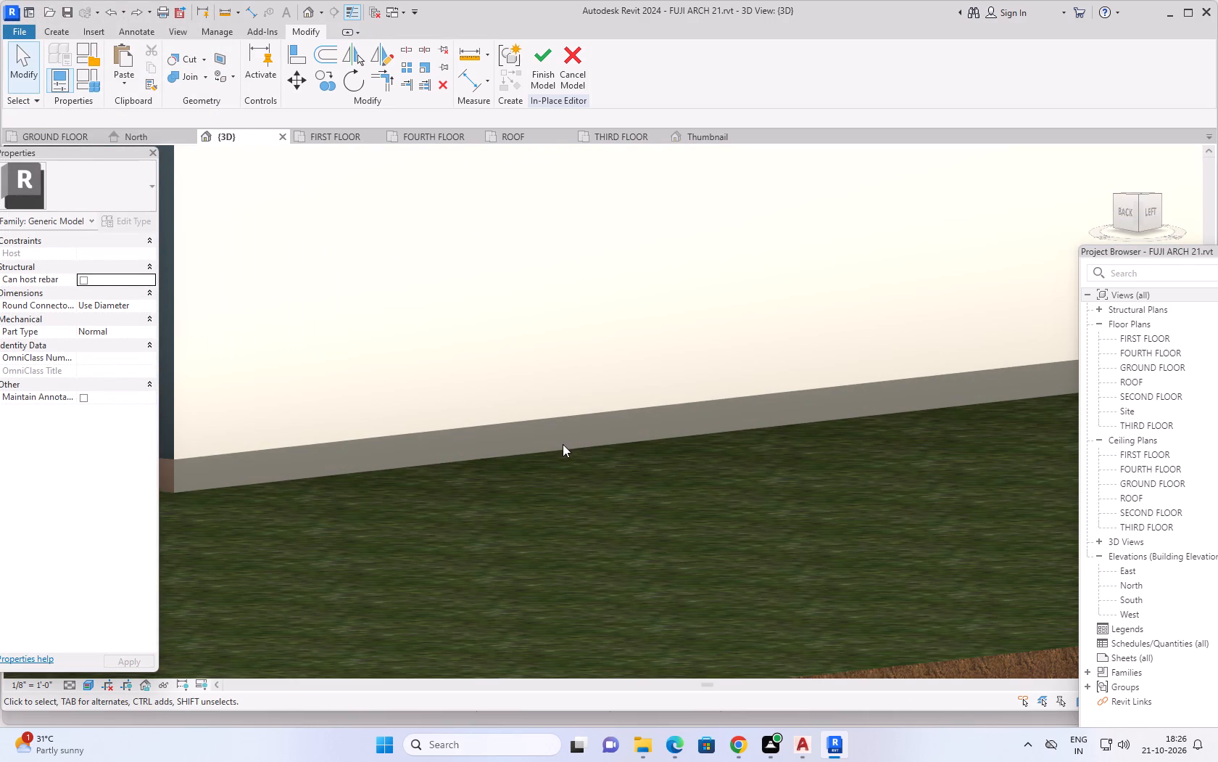
left_click(531, 437)
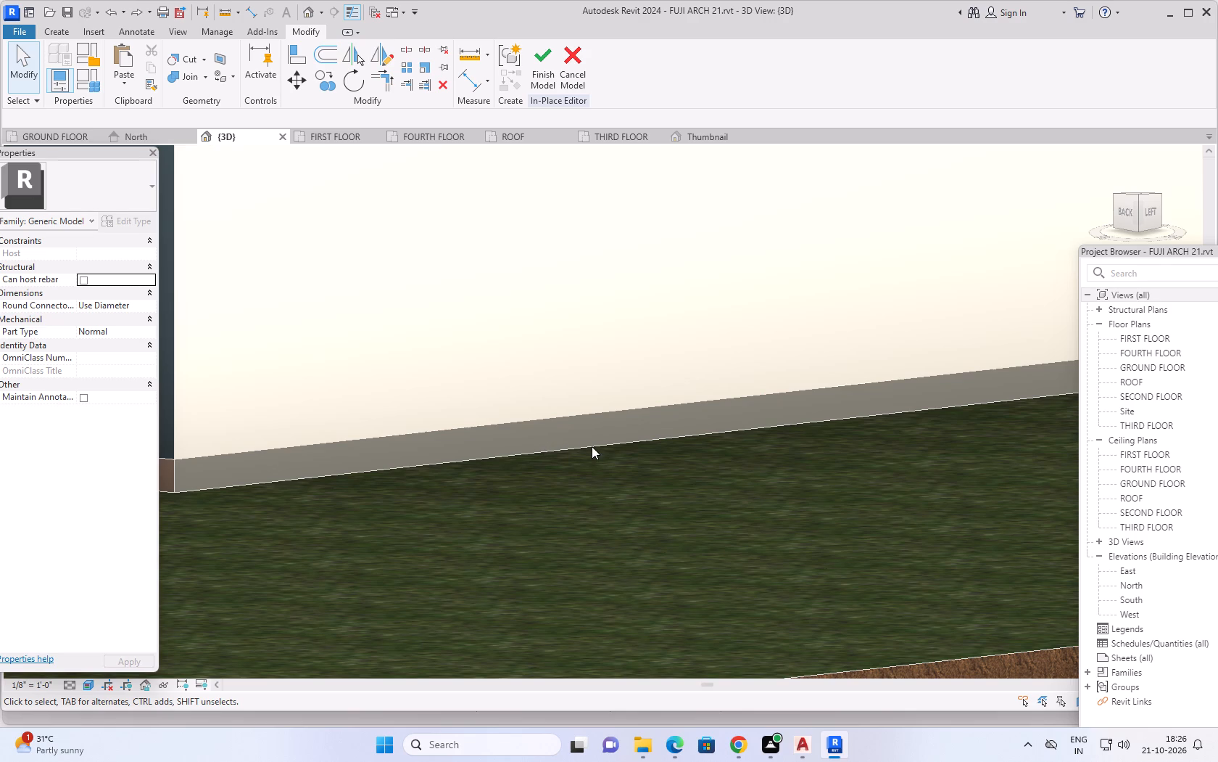
scroll(604, 451, "down", 10)
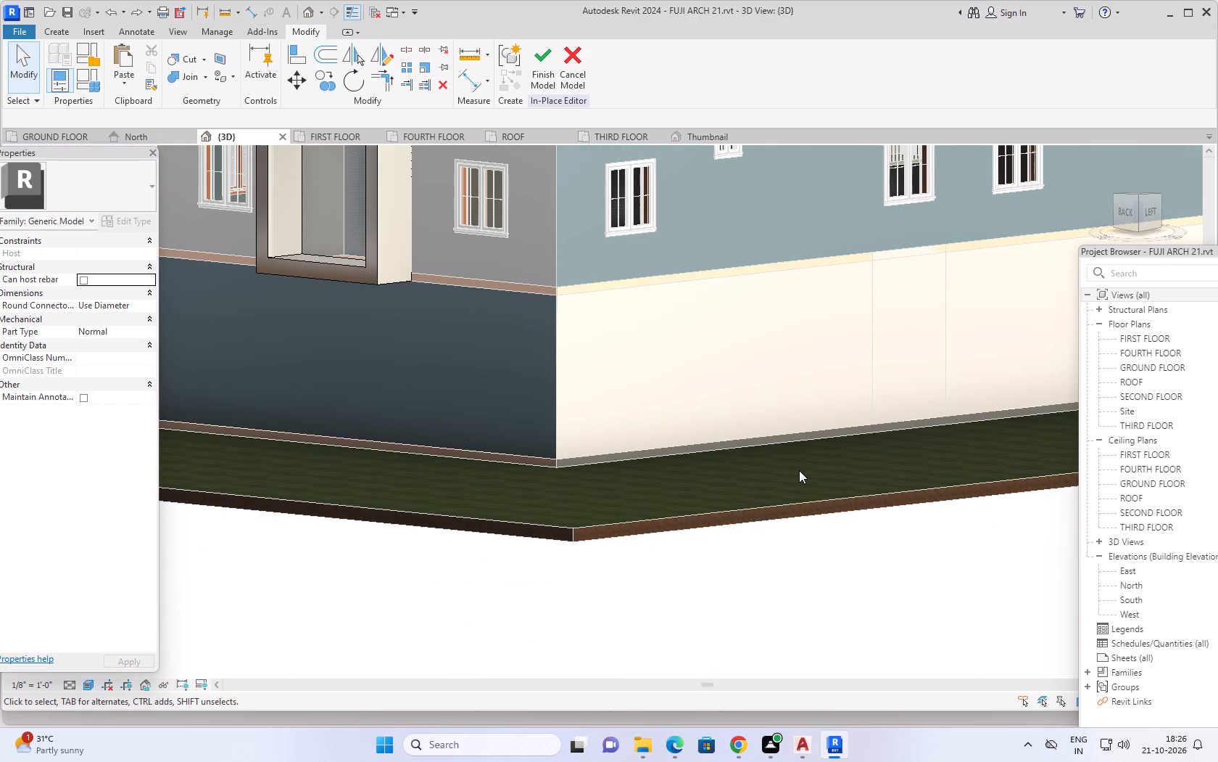
middle_click_drag(793, 470, 433, 422, "shift")
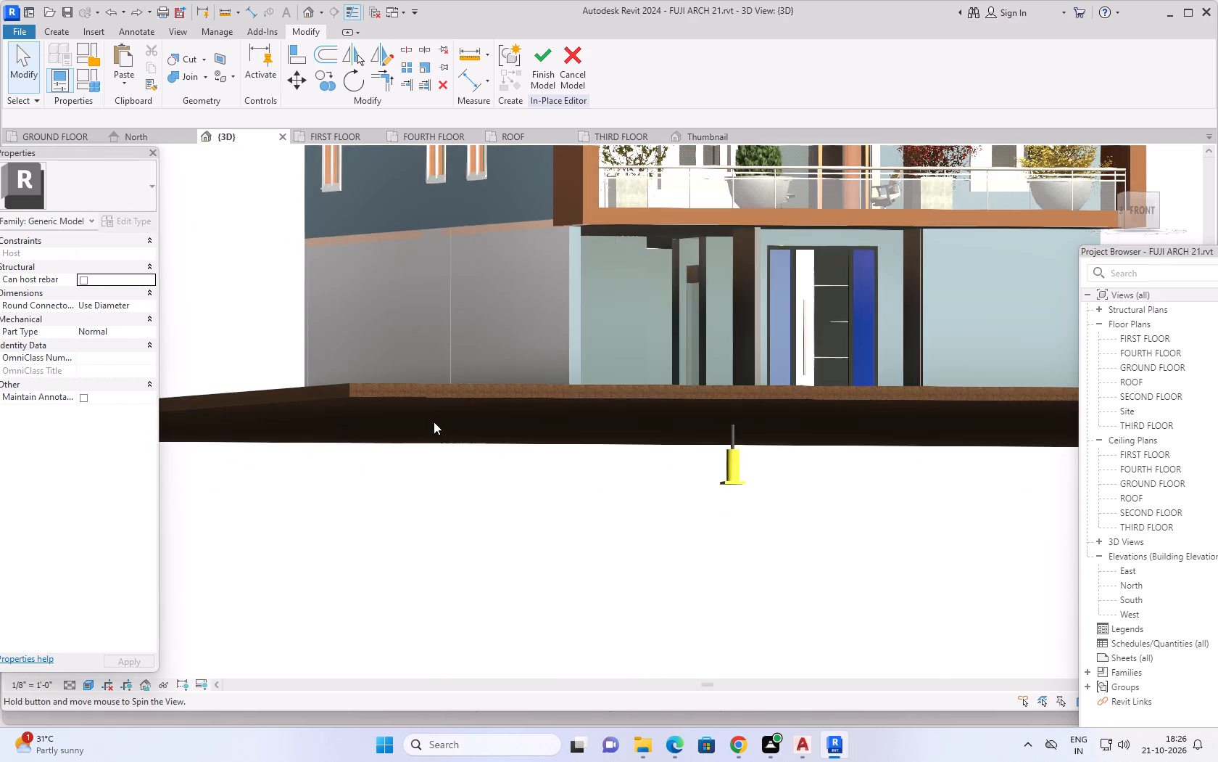
scroll(489, 401, "down", 8)
middle_click_drag(508, 419, 538, 515, "shift")
scroll(547, 443, "up", 3)
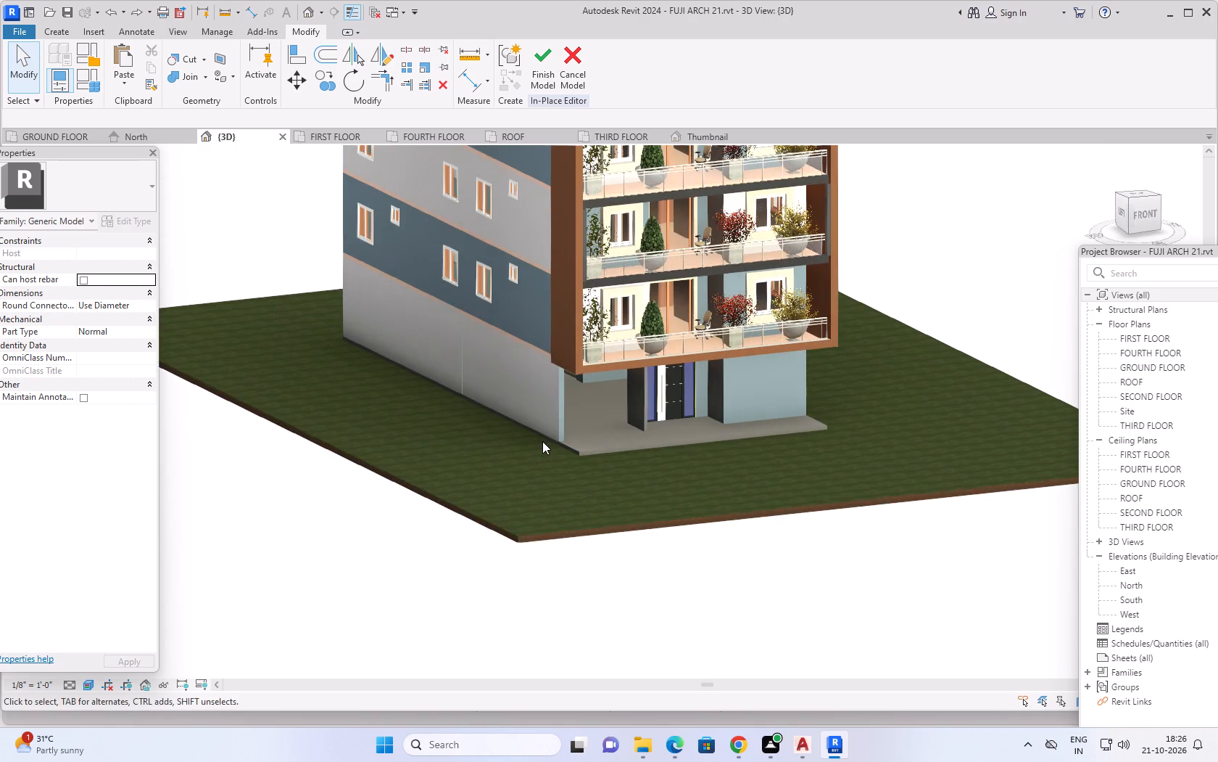
scroll(542, 438, "up", 5)
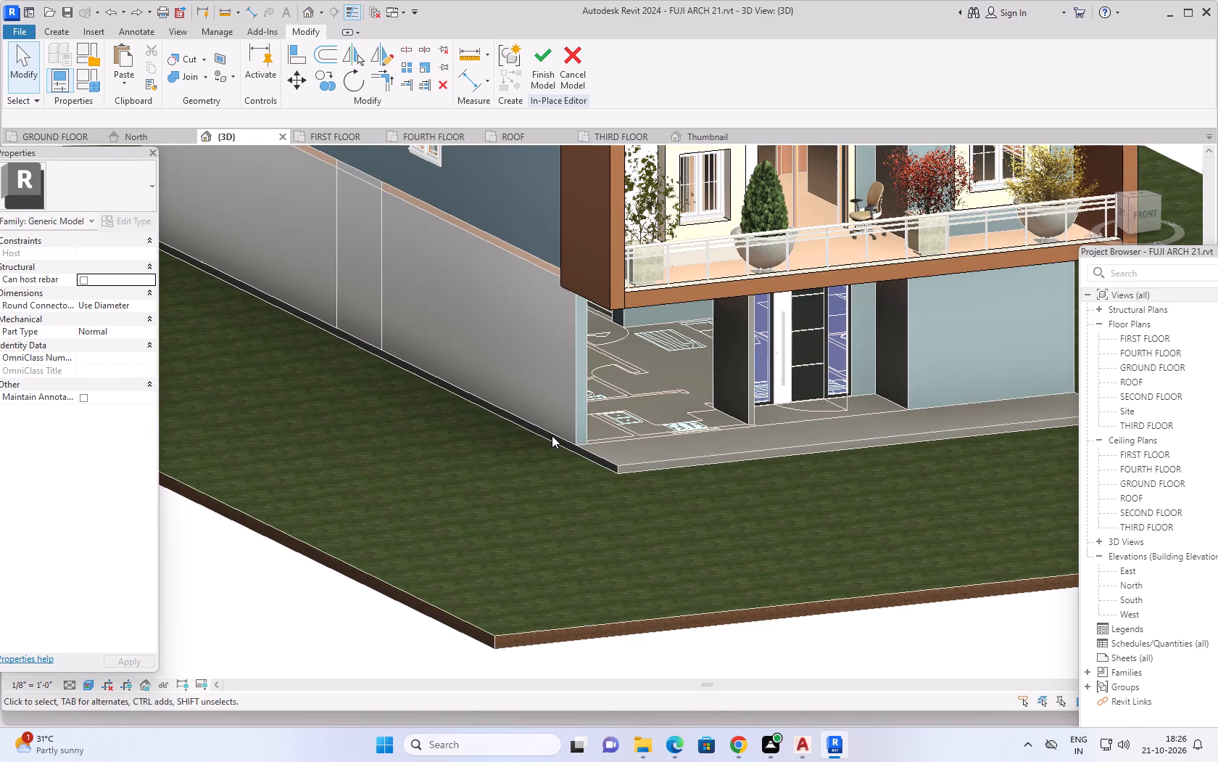
left_click(552, 438)
left_click(219, 78)
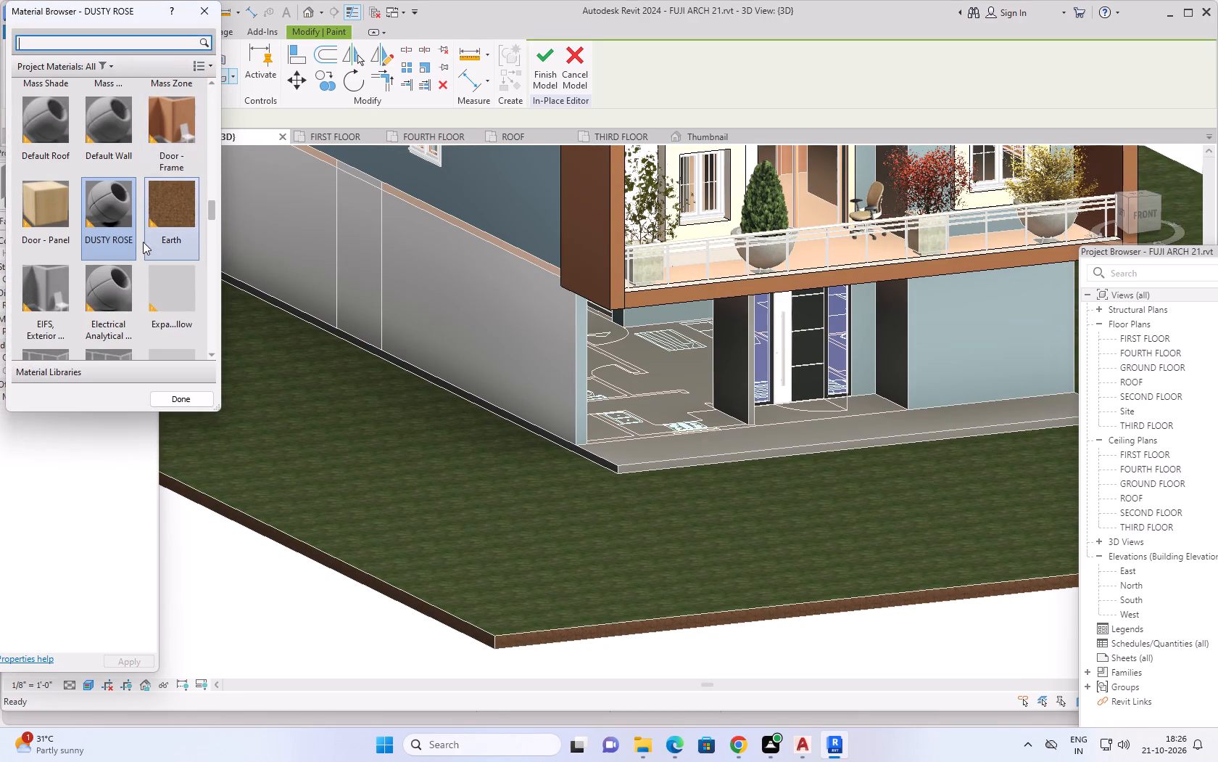
left_click(106, 219)
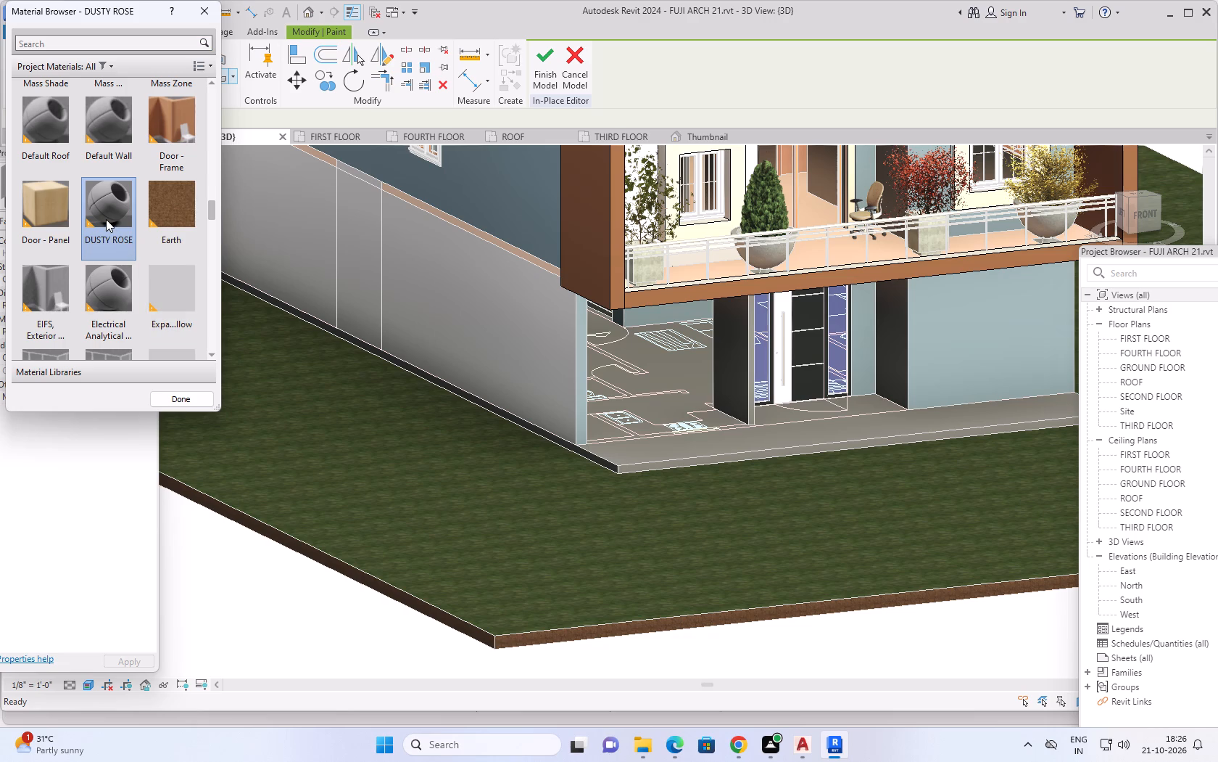
scroll(521, 433, "up", 7)
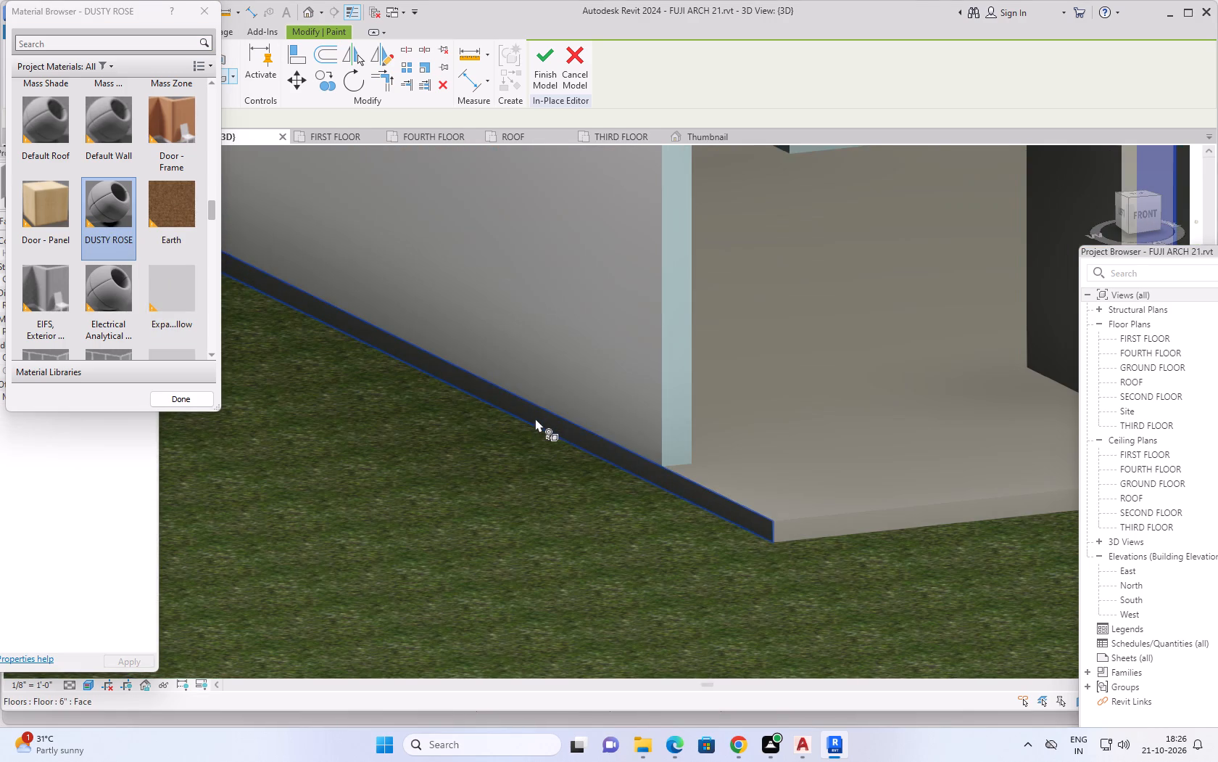
left_click(538, 416)
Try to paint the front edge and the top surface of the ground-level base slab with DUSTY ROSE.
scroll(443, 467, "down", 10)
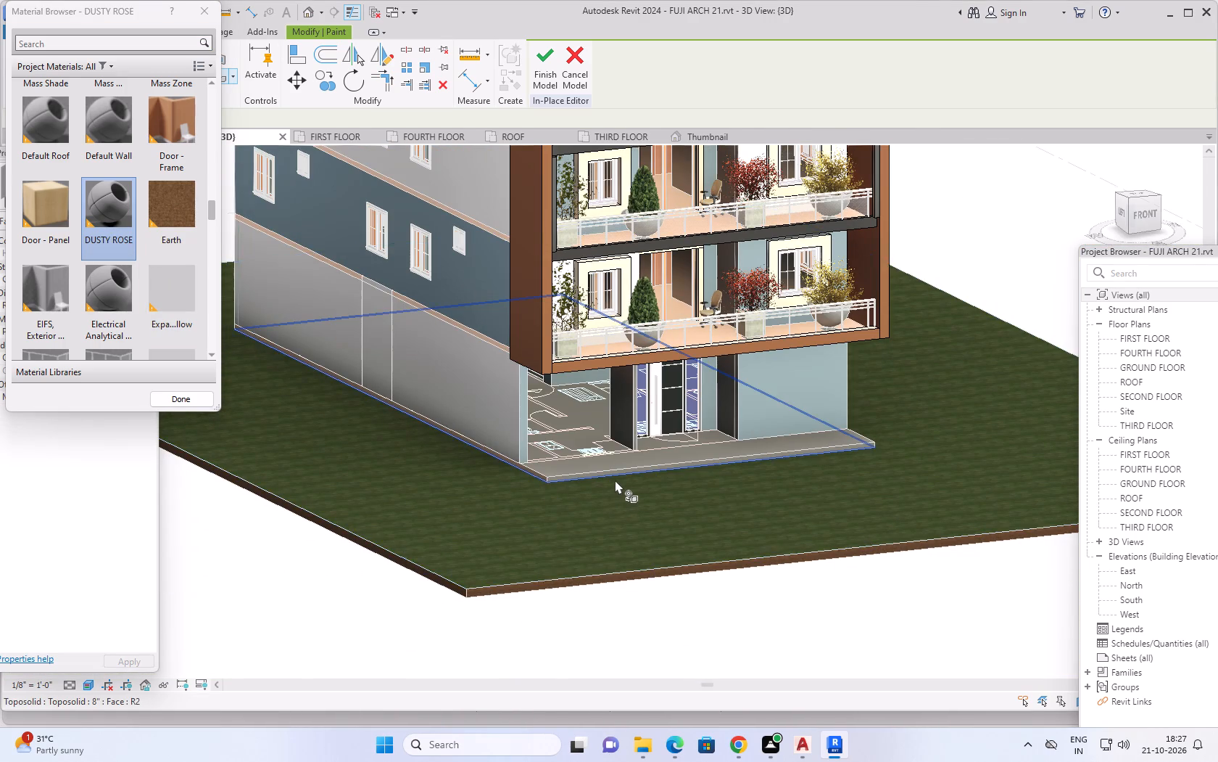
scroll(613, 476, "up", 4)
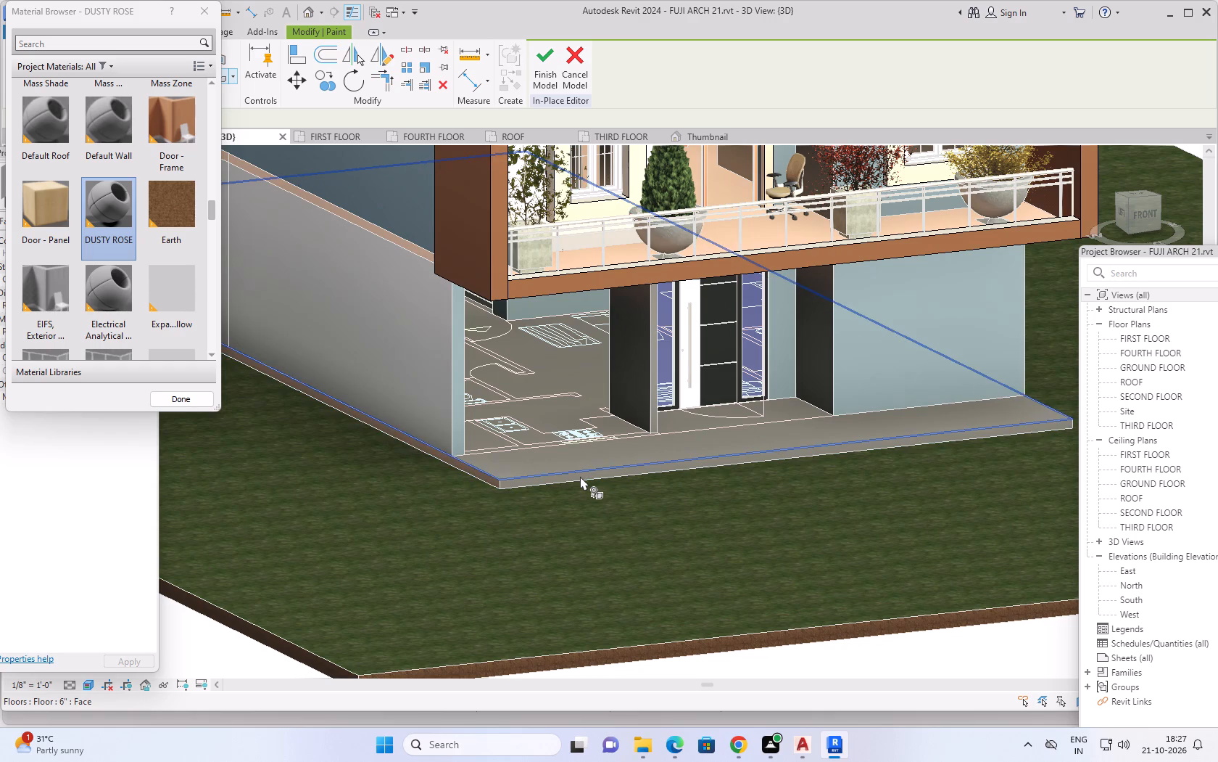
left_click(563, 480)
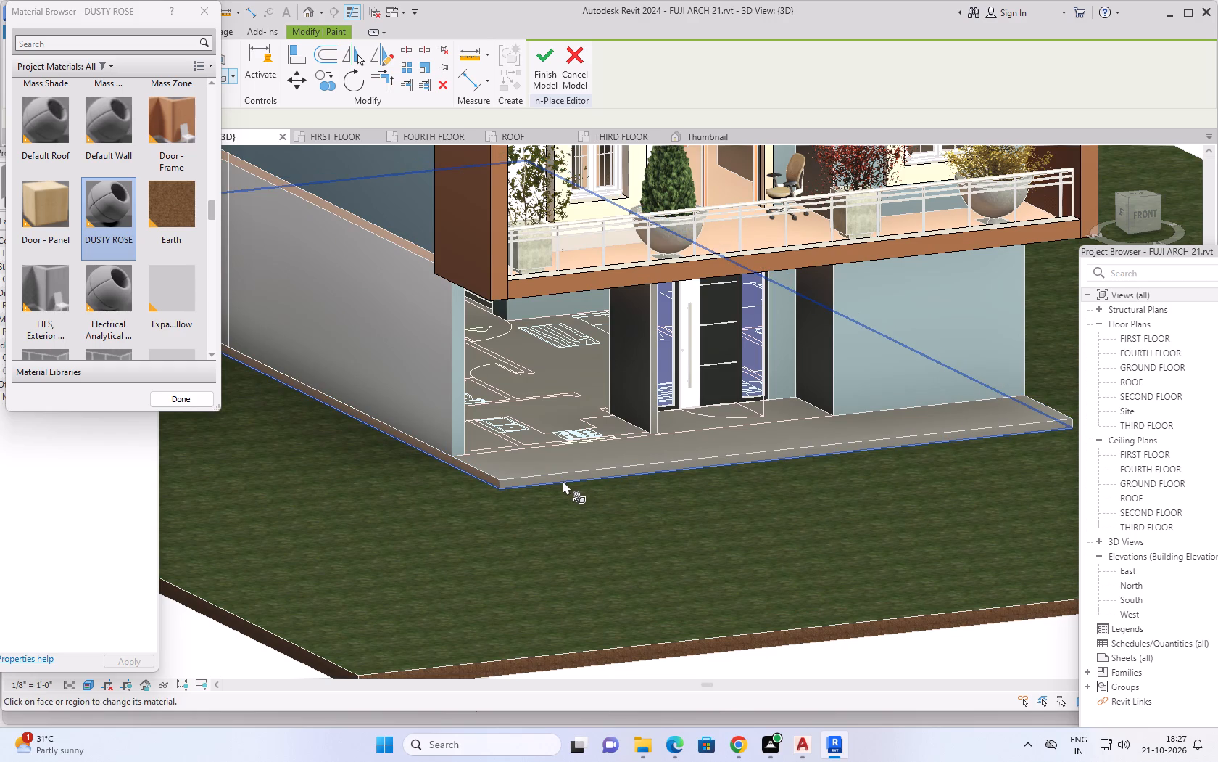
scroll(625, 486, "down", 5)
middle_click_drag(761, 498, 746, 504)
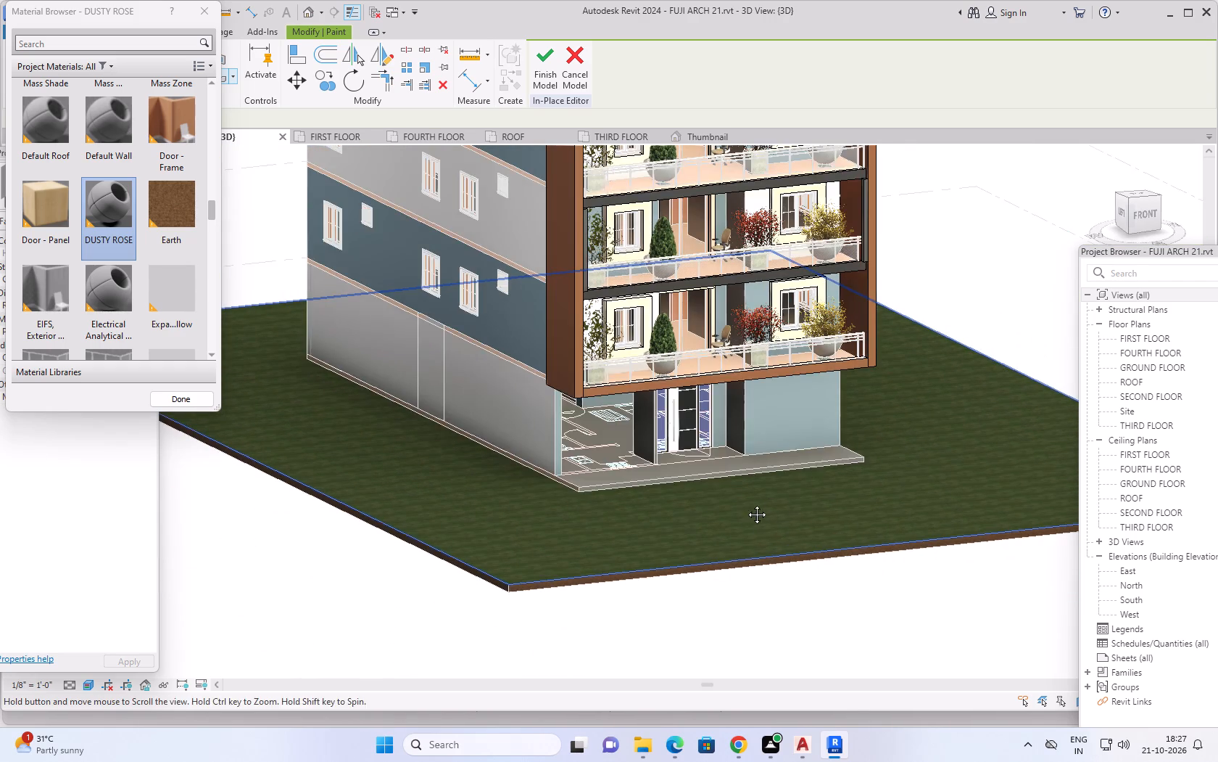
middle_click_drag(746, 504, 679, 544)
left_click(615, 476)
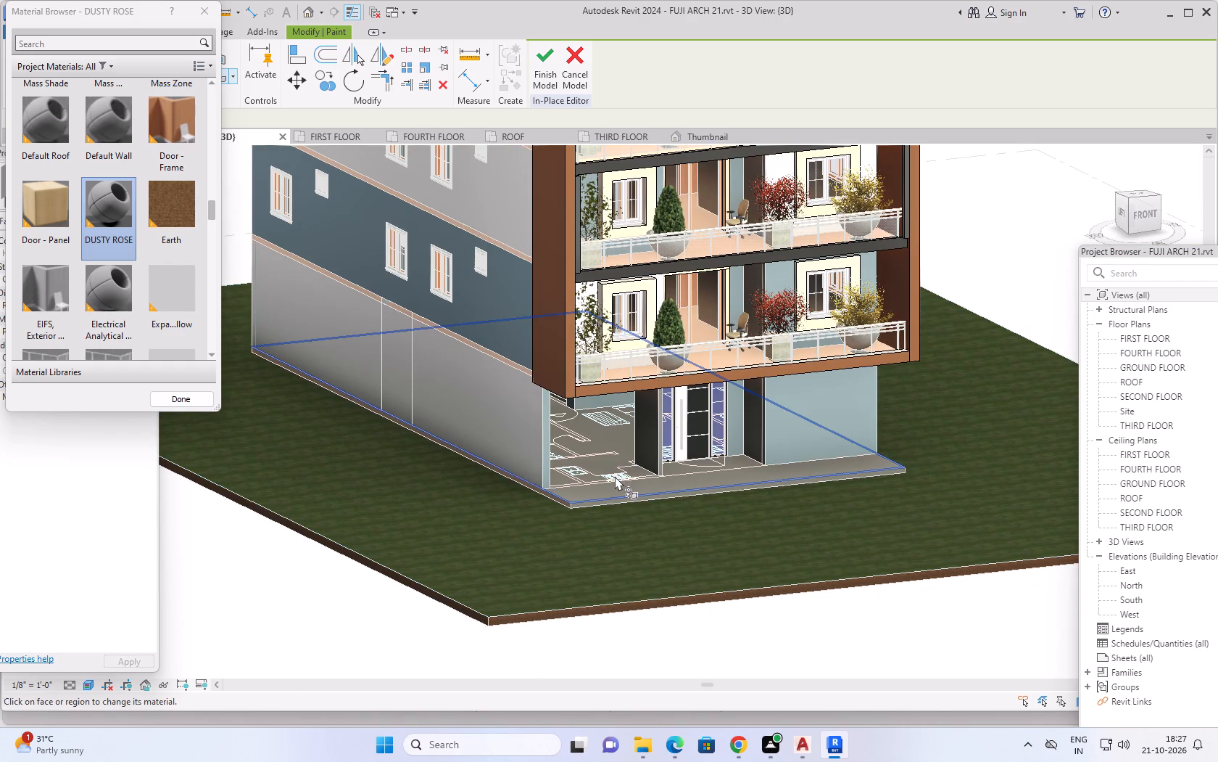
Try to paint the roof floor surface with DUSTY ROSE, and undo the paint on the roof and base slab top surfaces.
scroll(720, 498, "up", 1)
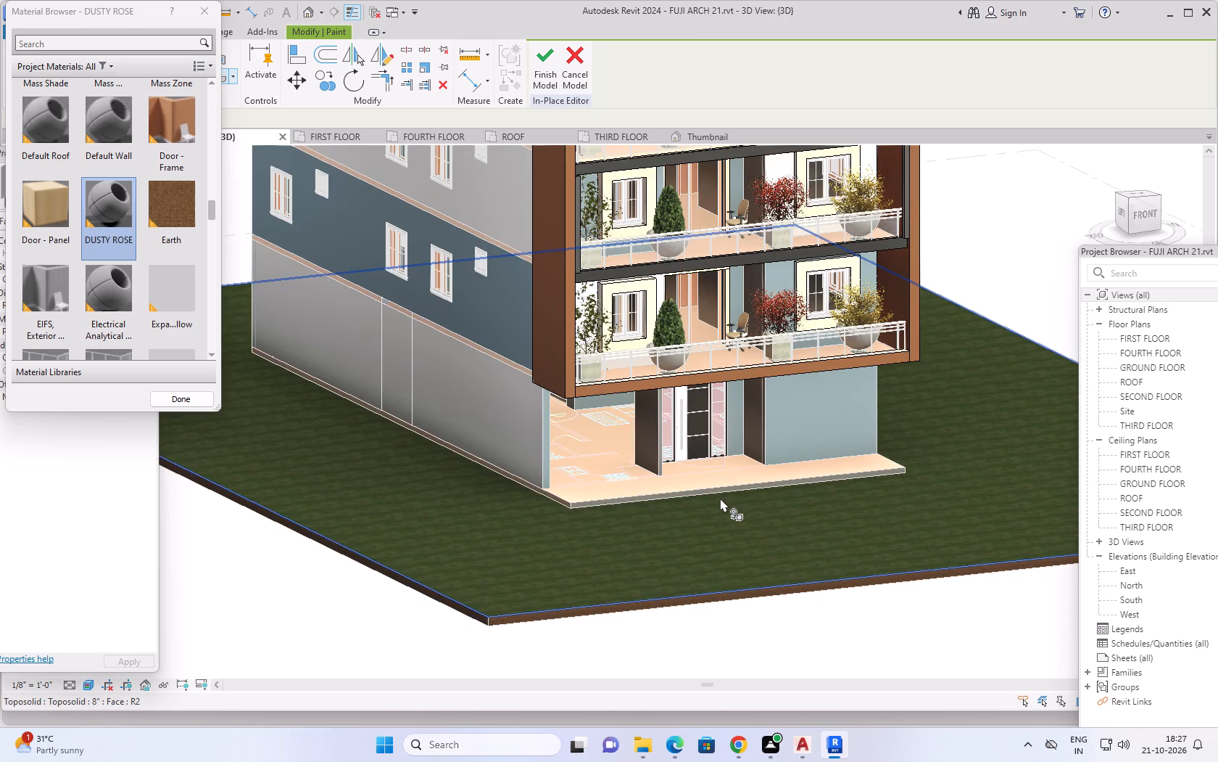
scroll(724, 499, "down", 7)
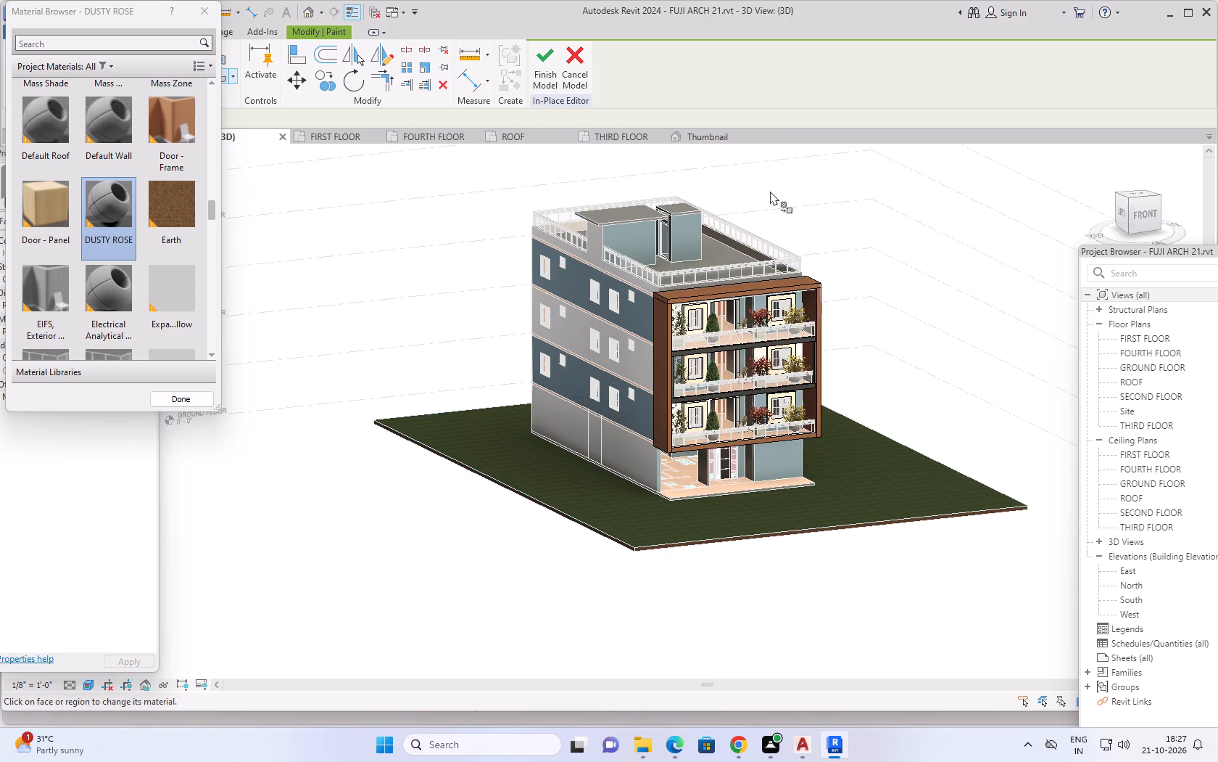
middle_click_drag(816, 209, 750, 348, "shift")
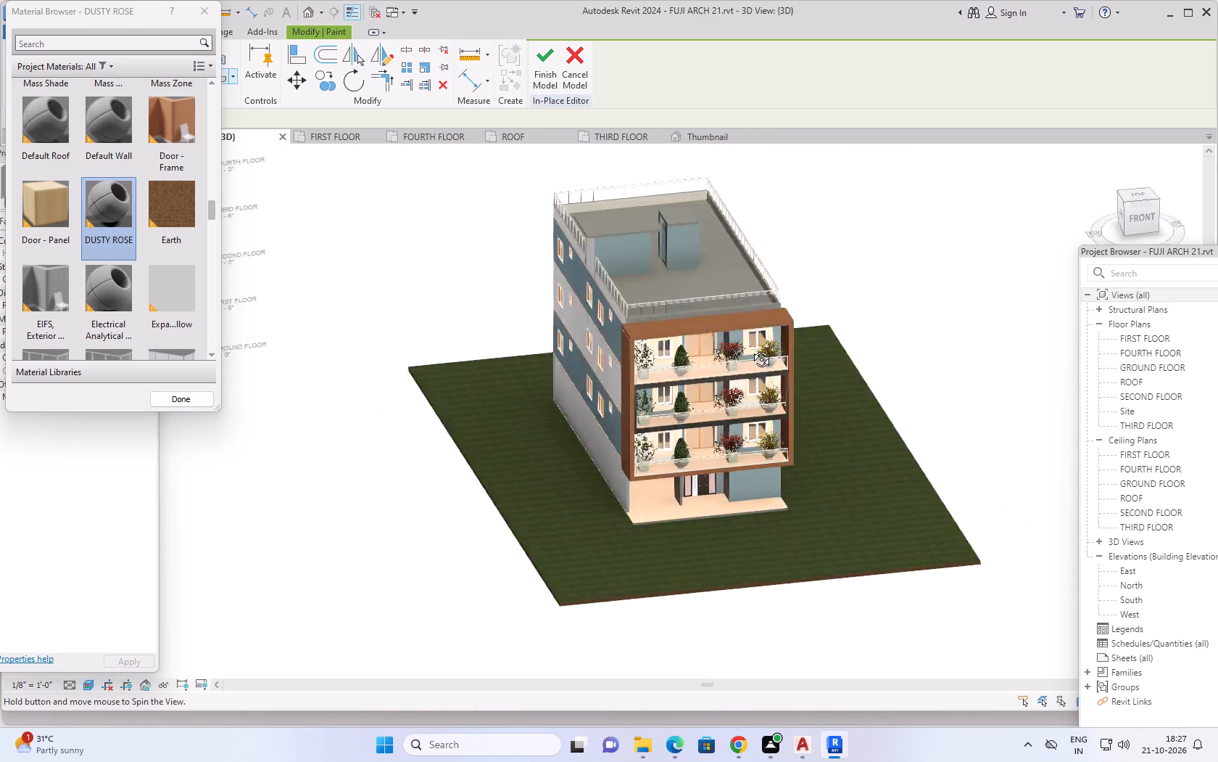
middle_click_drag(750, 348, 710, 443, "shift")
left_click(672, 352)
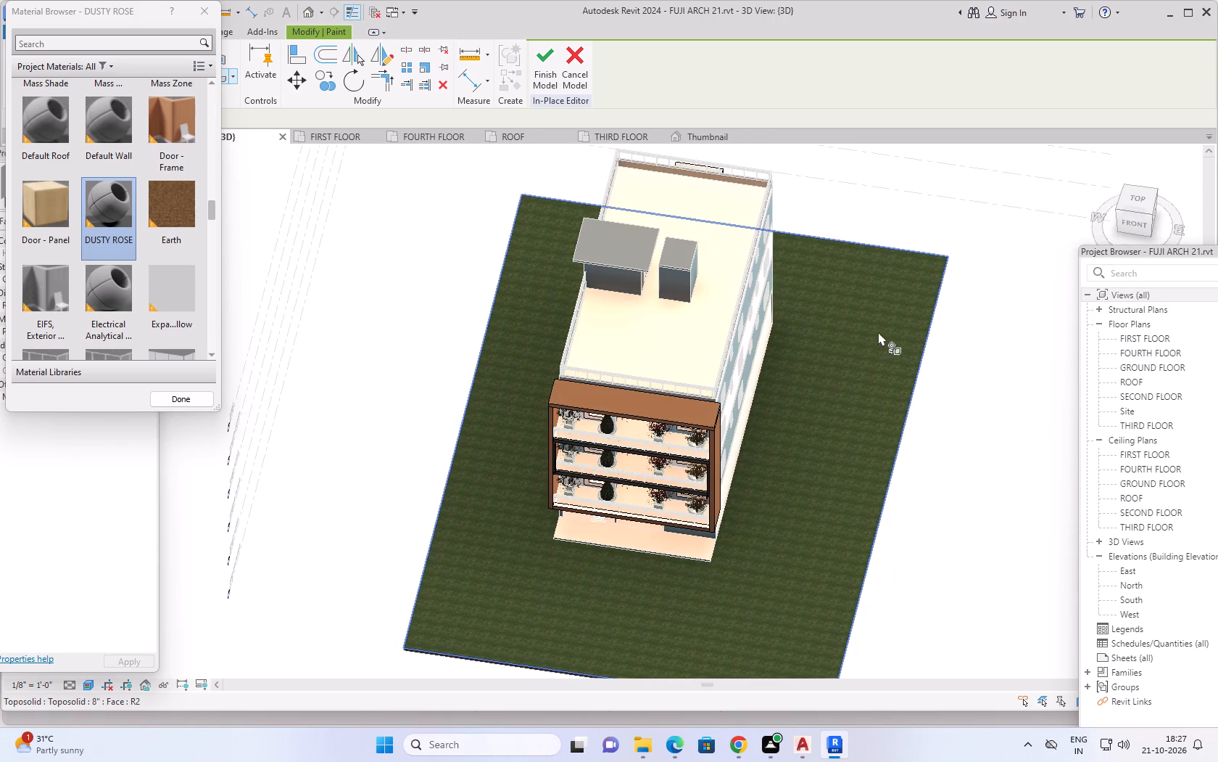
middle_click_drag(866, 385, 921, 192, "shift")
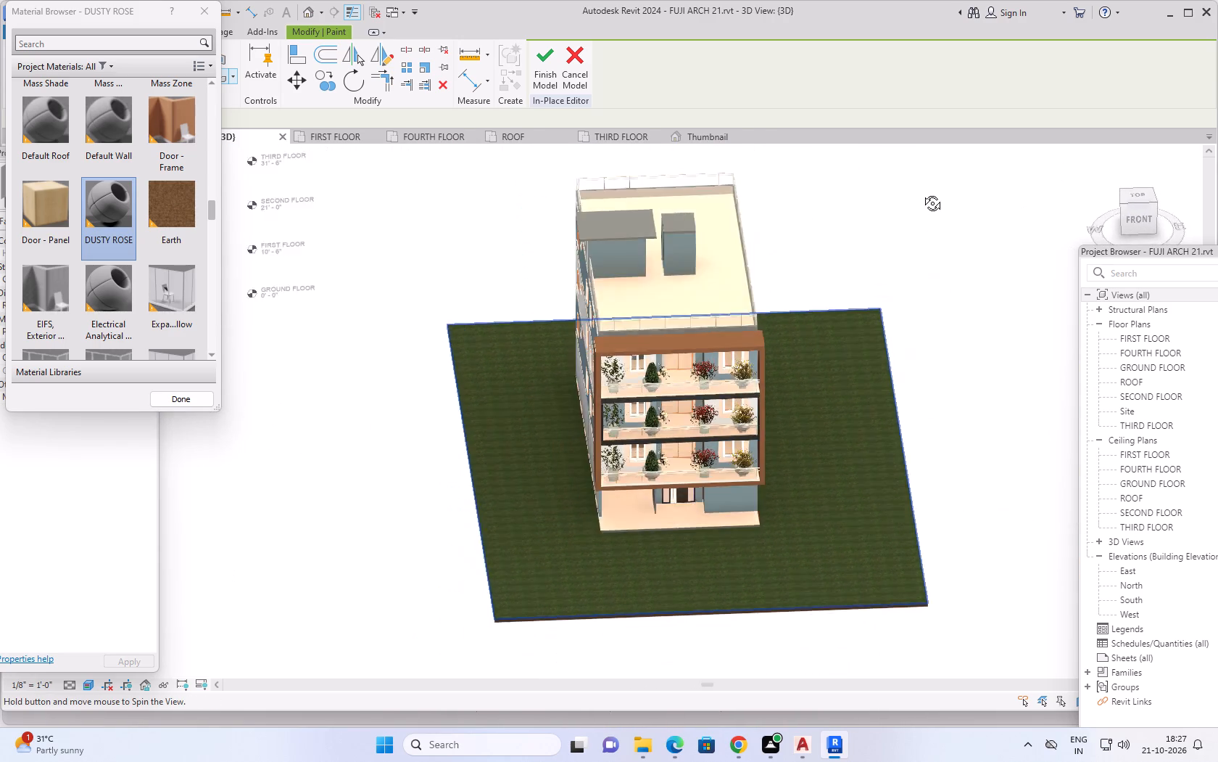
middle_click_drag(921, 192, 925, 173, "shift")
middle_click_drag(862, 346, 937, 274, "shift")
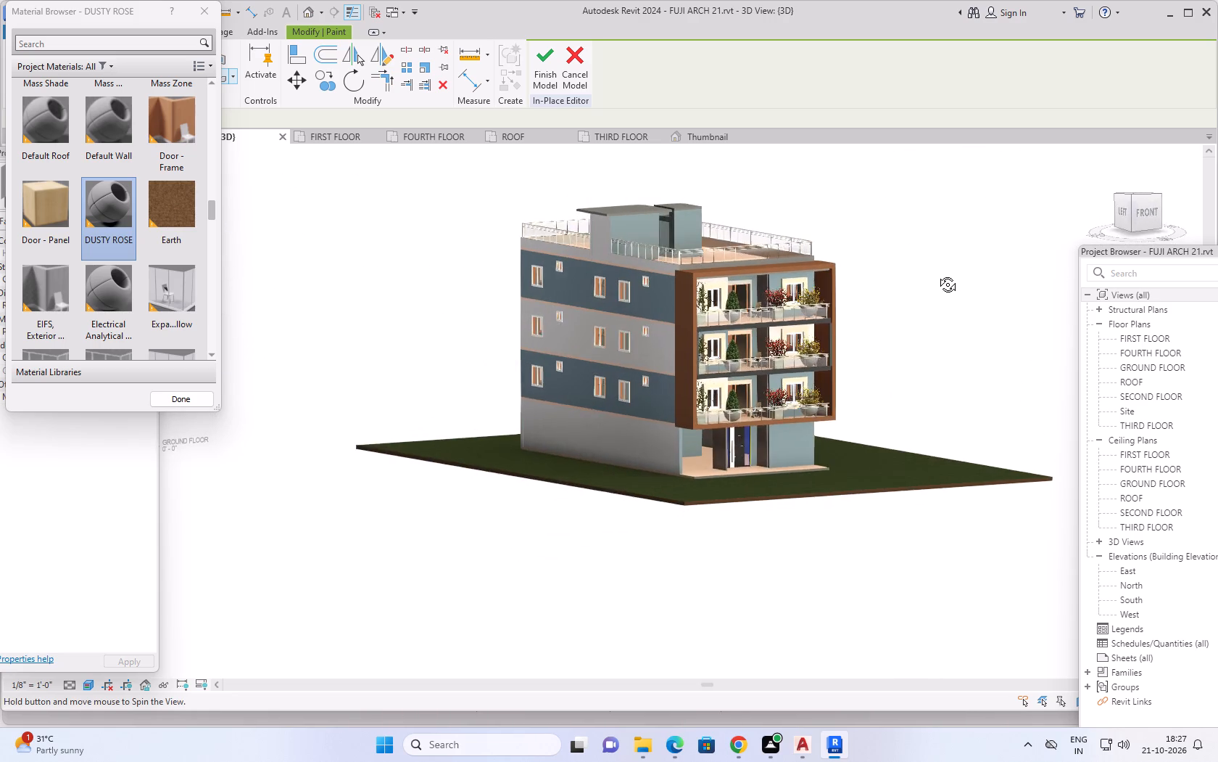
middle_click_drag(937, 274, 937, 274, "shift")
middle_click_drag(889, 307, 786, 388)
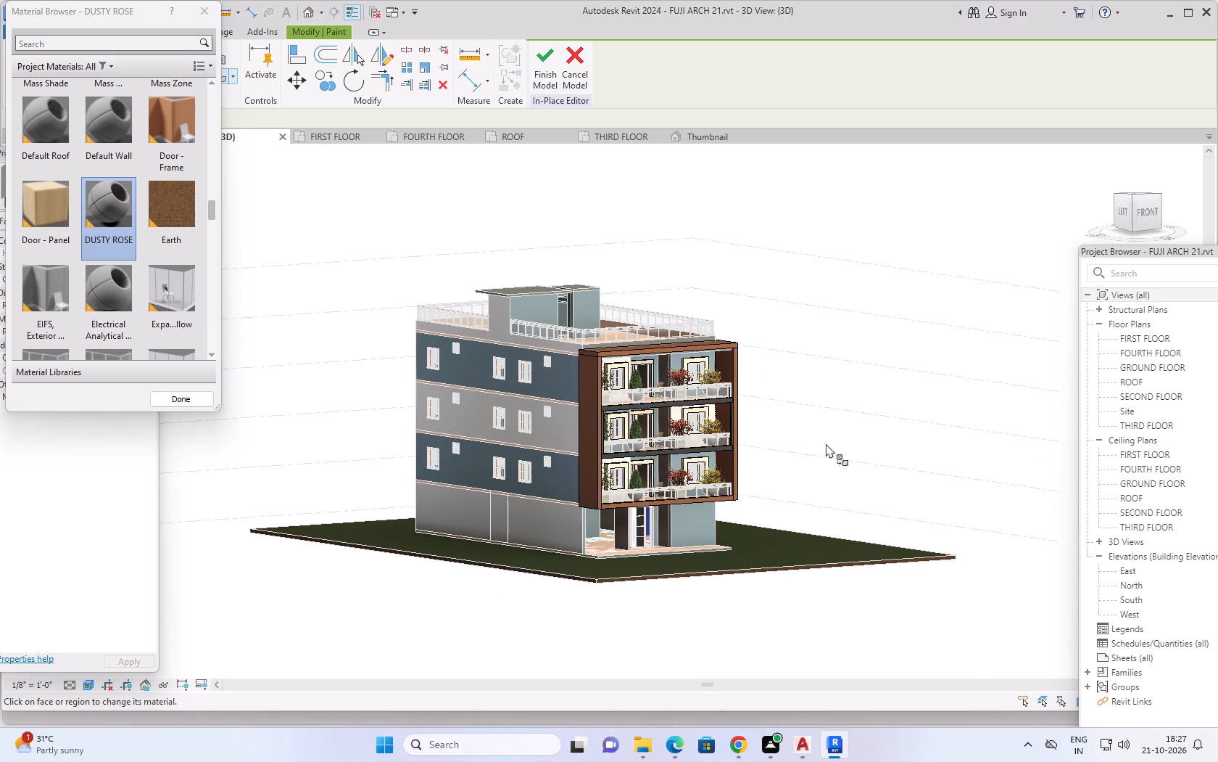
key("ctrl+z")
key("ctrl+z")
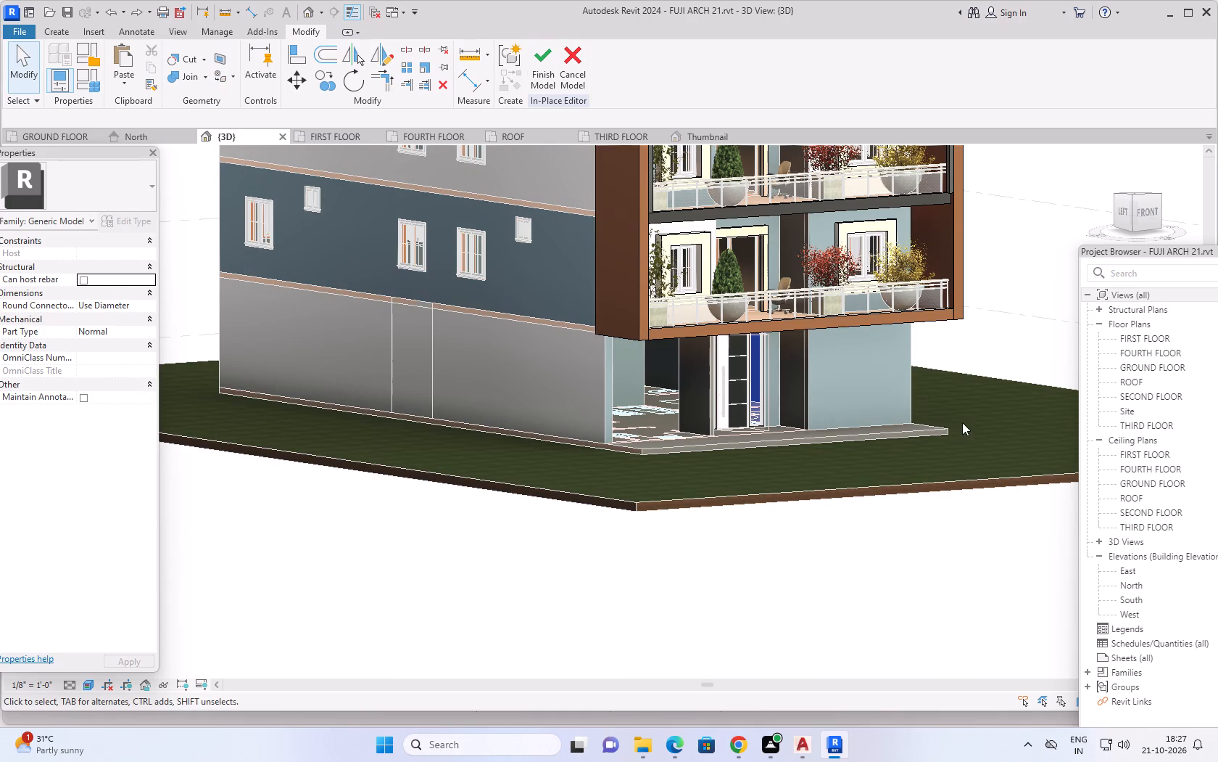
Examine the painted facades, slab edges and base slab from the front and both sides of the building.
middle_click_drag(966, 414, 861, 548, "shift")
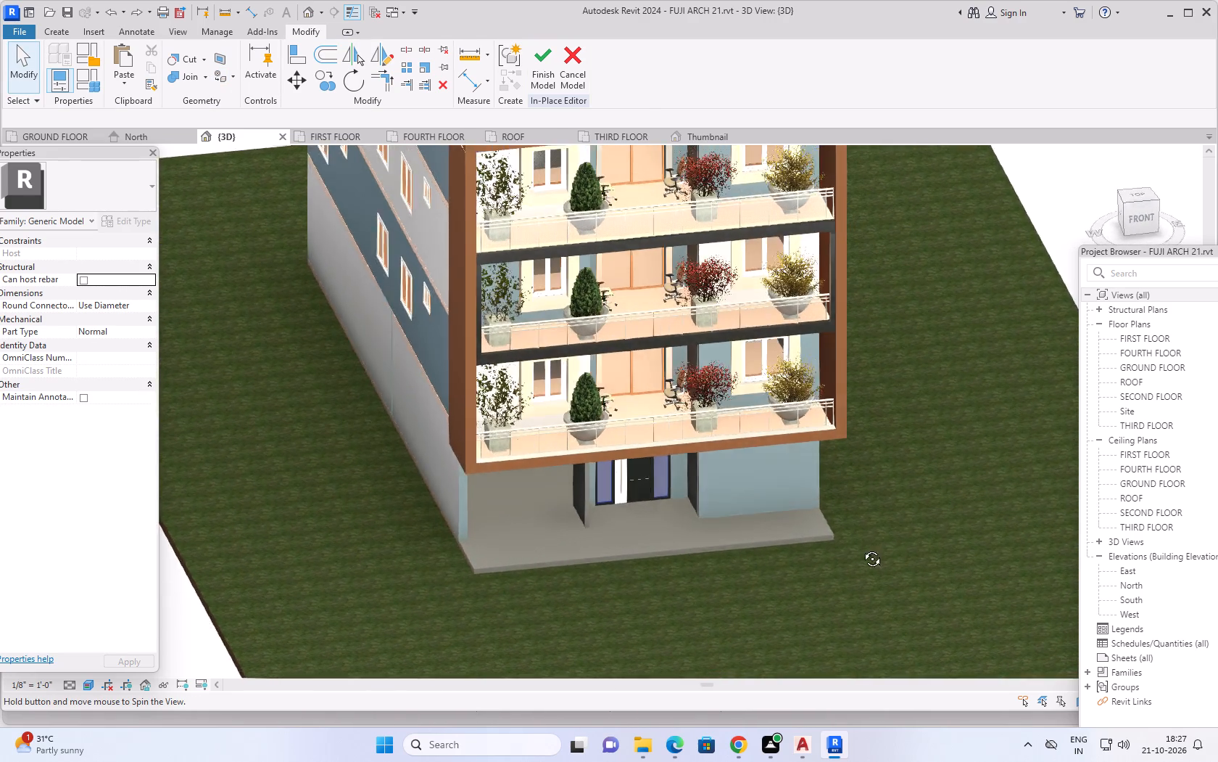
middle_click_drag(861, 548, 796, 457, "shift")
scroll(808, 454, "down", 3)
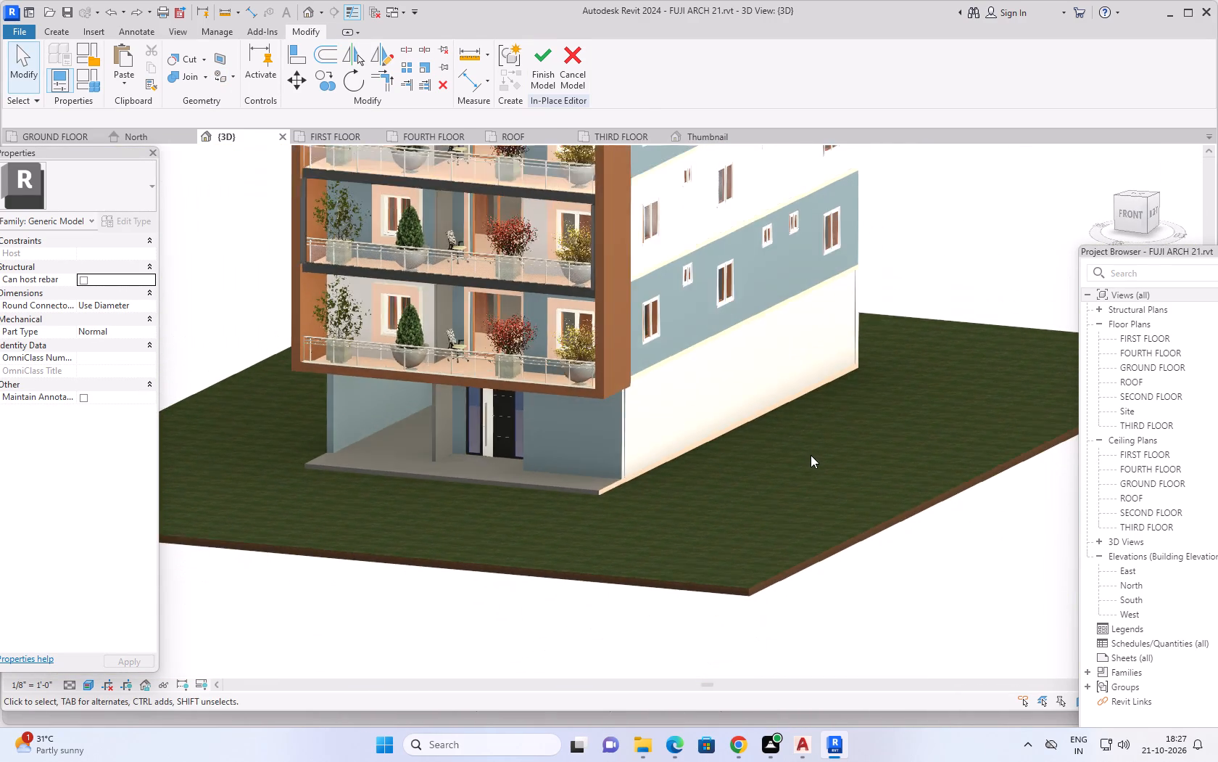
scroll(811, 455, "down", 2)
middle_click_drag(753, 494, 789, 503, "shift")
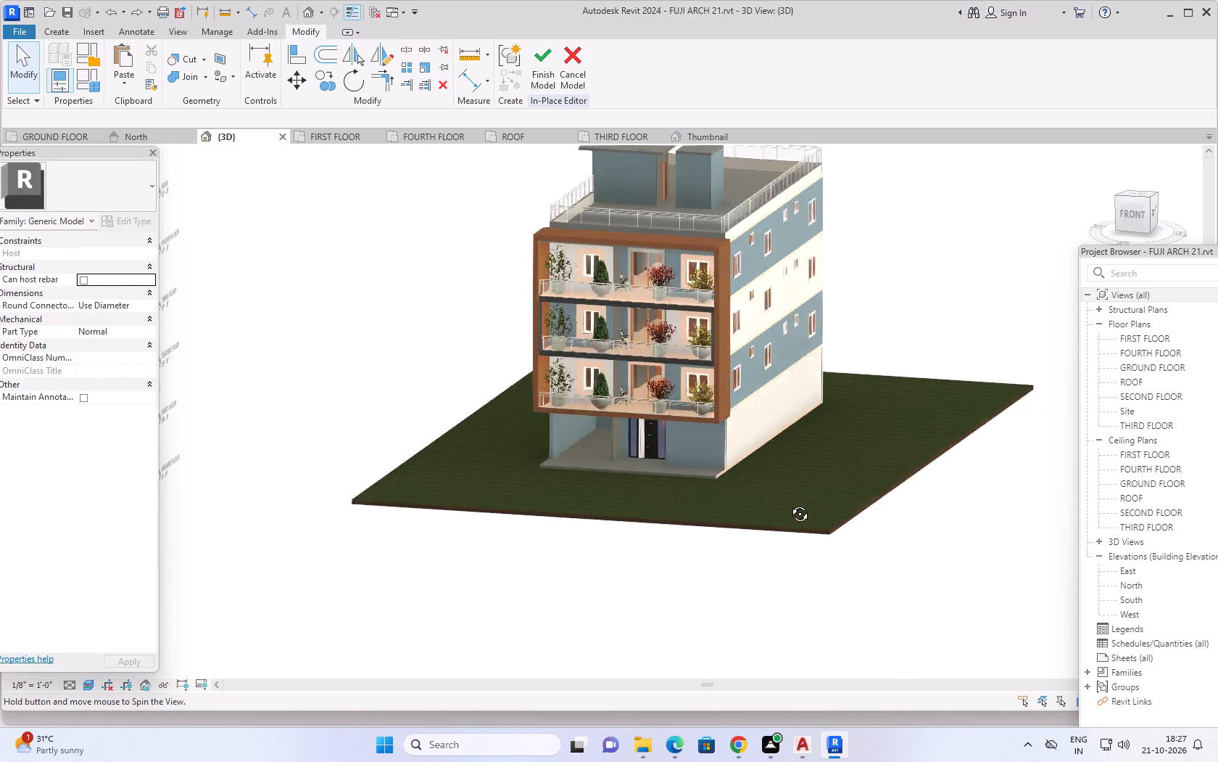
middle_click_drag(789, 503, 895, 488, "shift")
key("Escape")
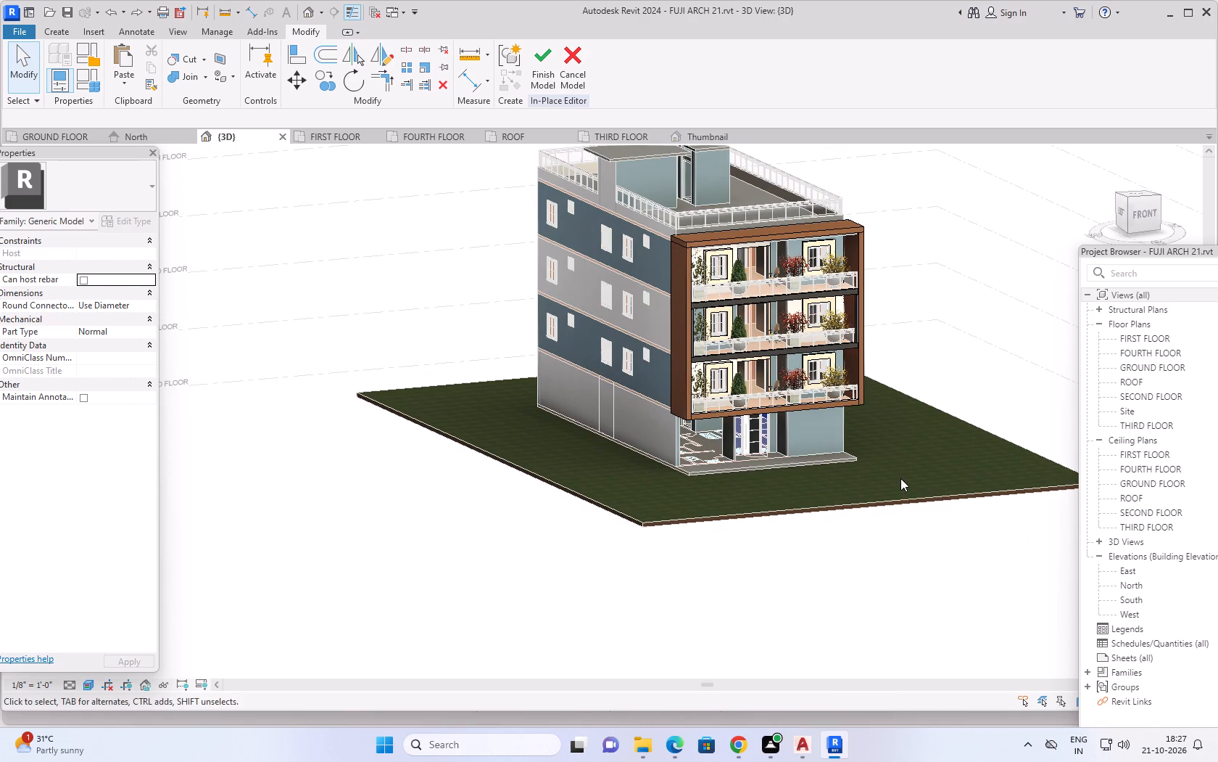
key("Escape")
middle_click_drag(877, 412, 903, 348, "shift")
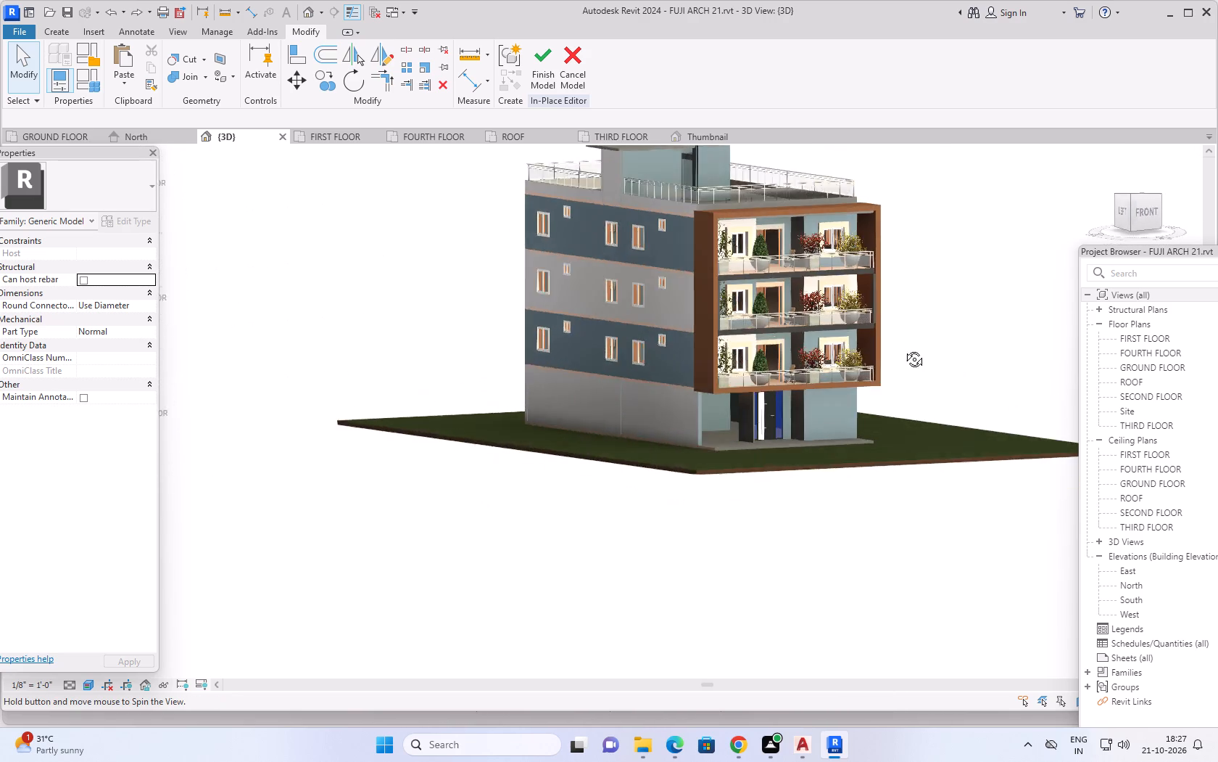
middle_click_drag(903, 348, 896, 372, "shift")
middle_click_drag(913, 340, 761, 497)
middle_click_drag(799, 452, 807, 443)
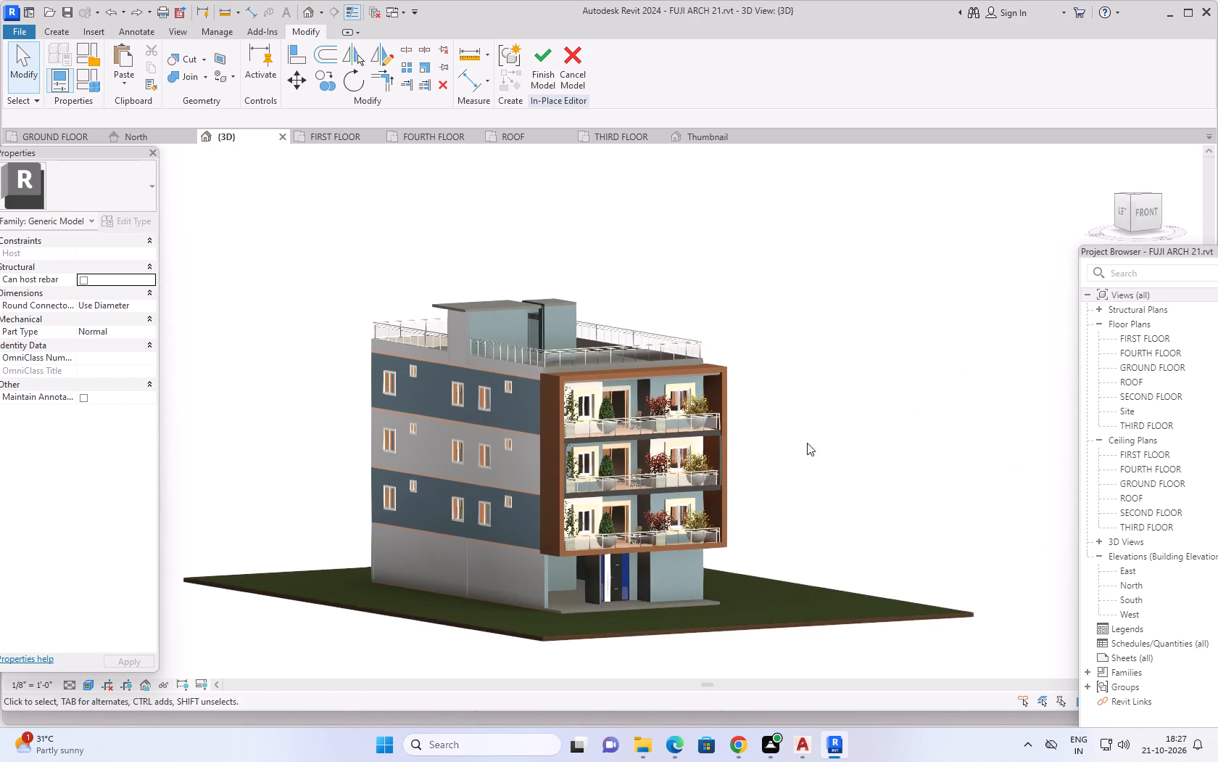
middle_click_drag(807, 443, 832, 437)
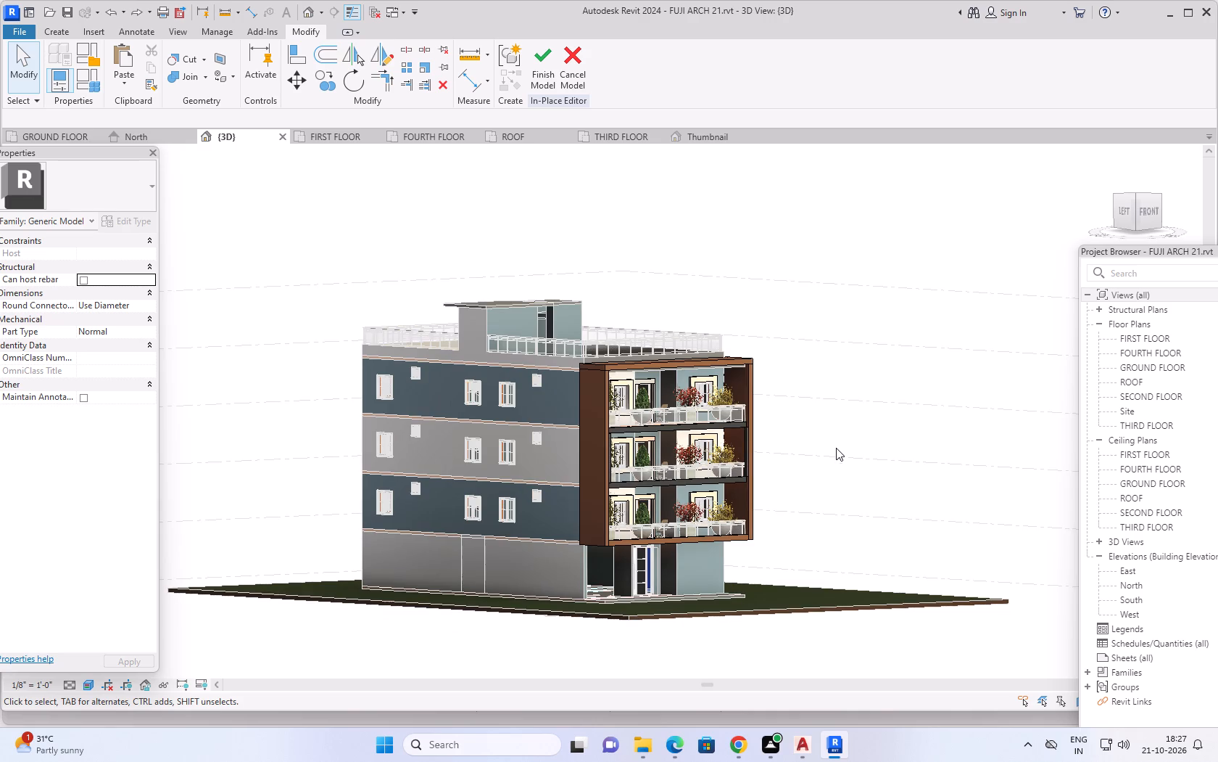
Finish the in-place model and return to the project's 3D view.
left_click(542, 61)
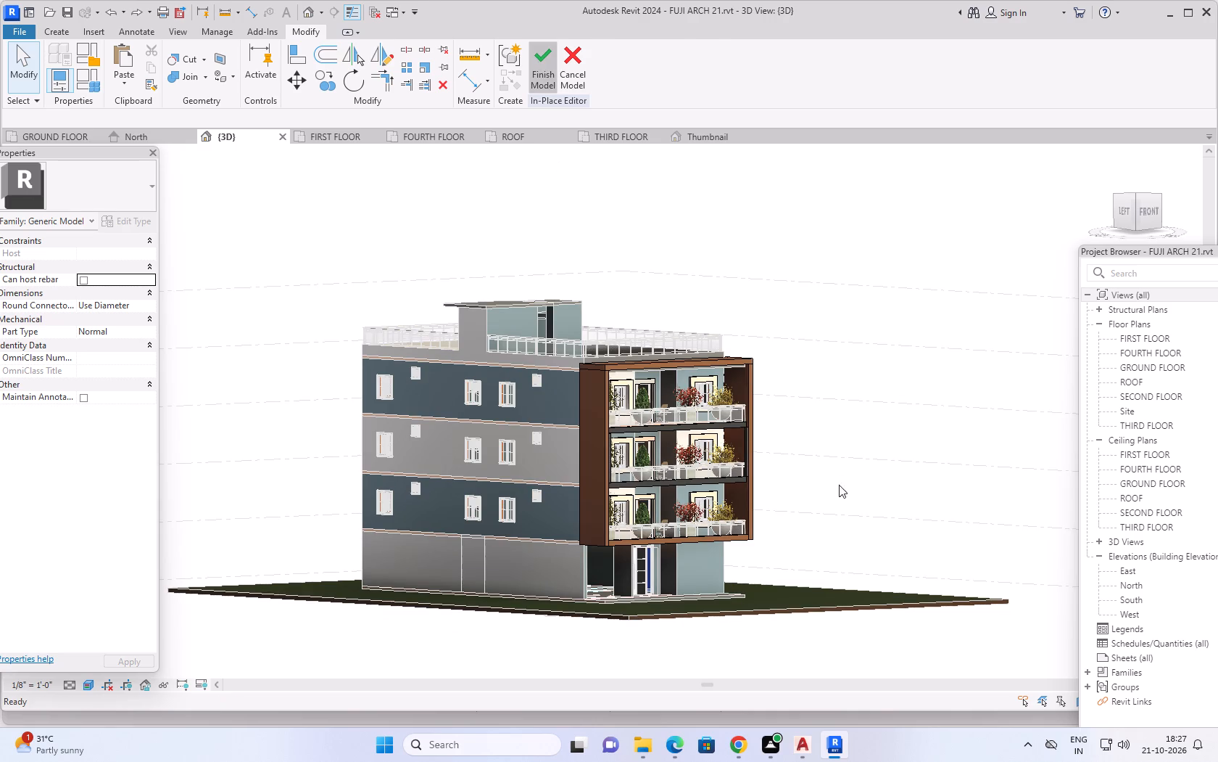
scroll(840, 497, "down", 1)
middle_click_drag(814, 480, 905, 440)
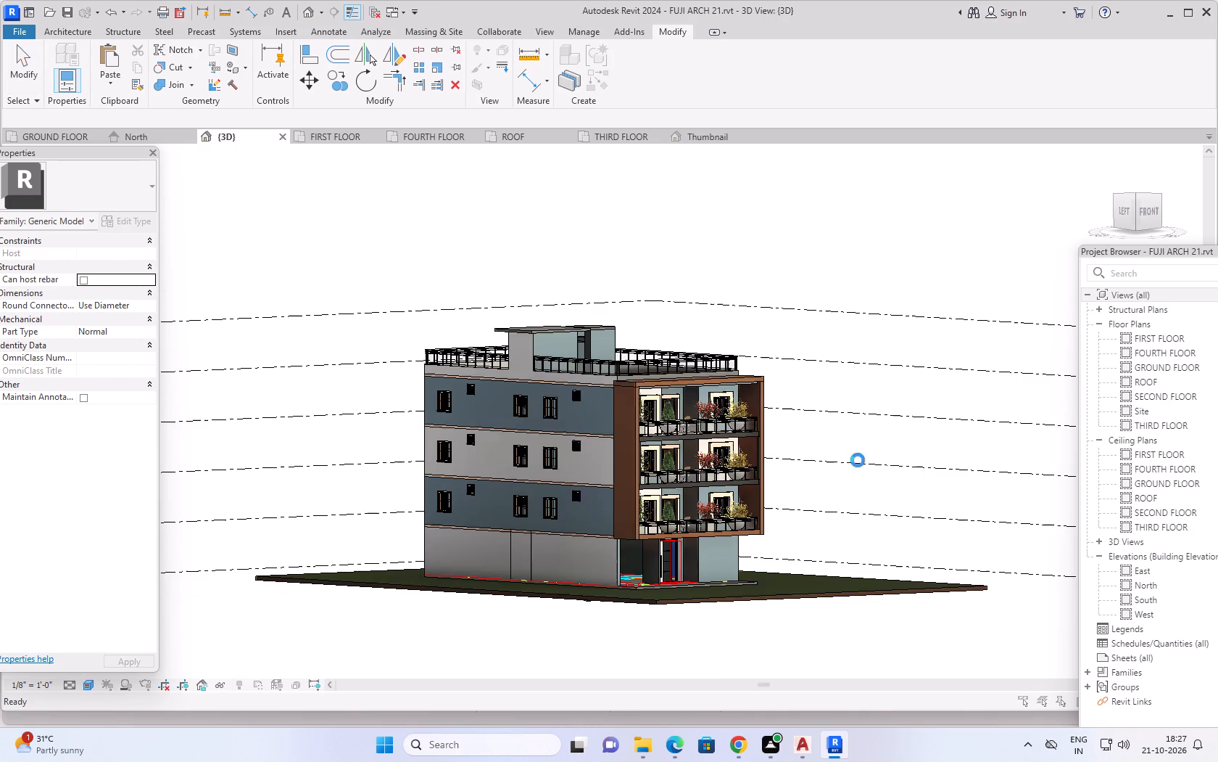
left_click(722, 236)
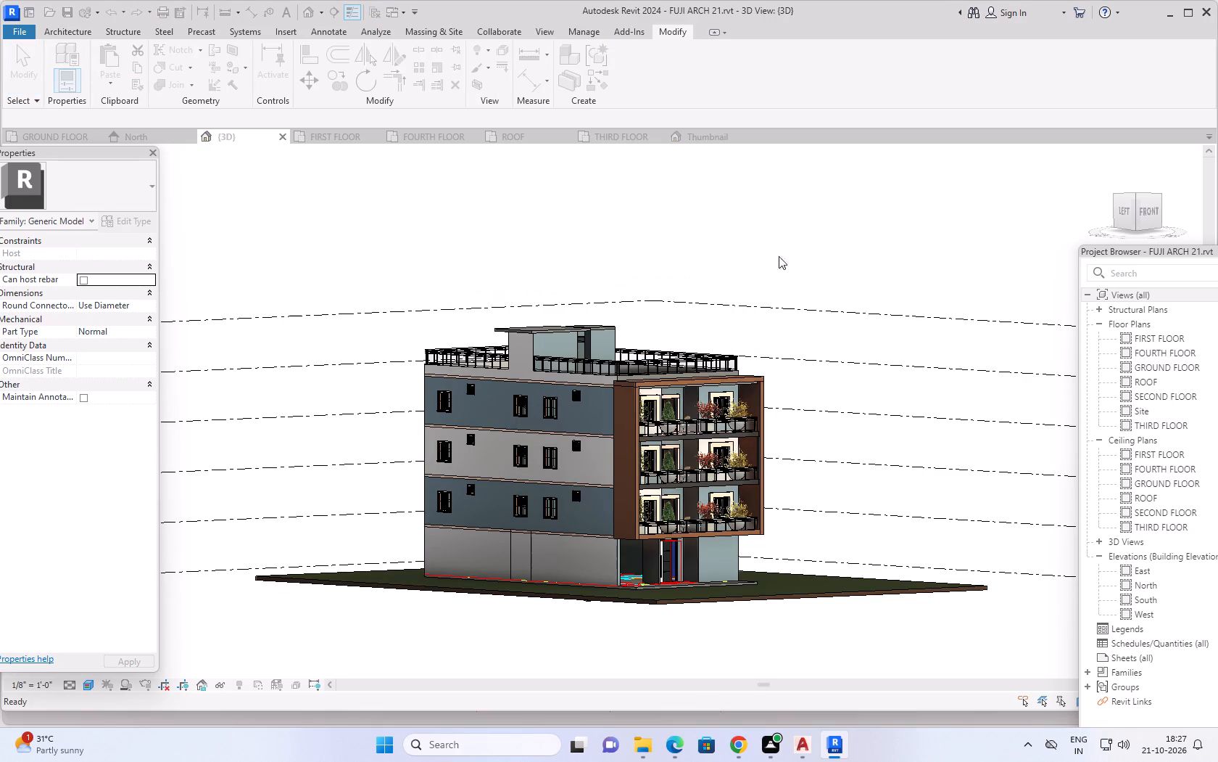
Save the FUJI ARCH 21 project.
key("ctrl+s")
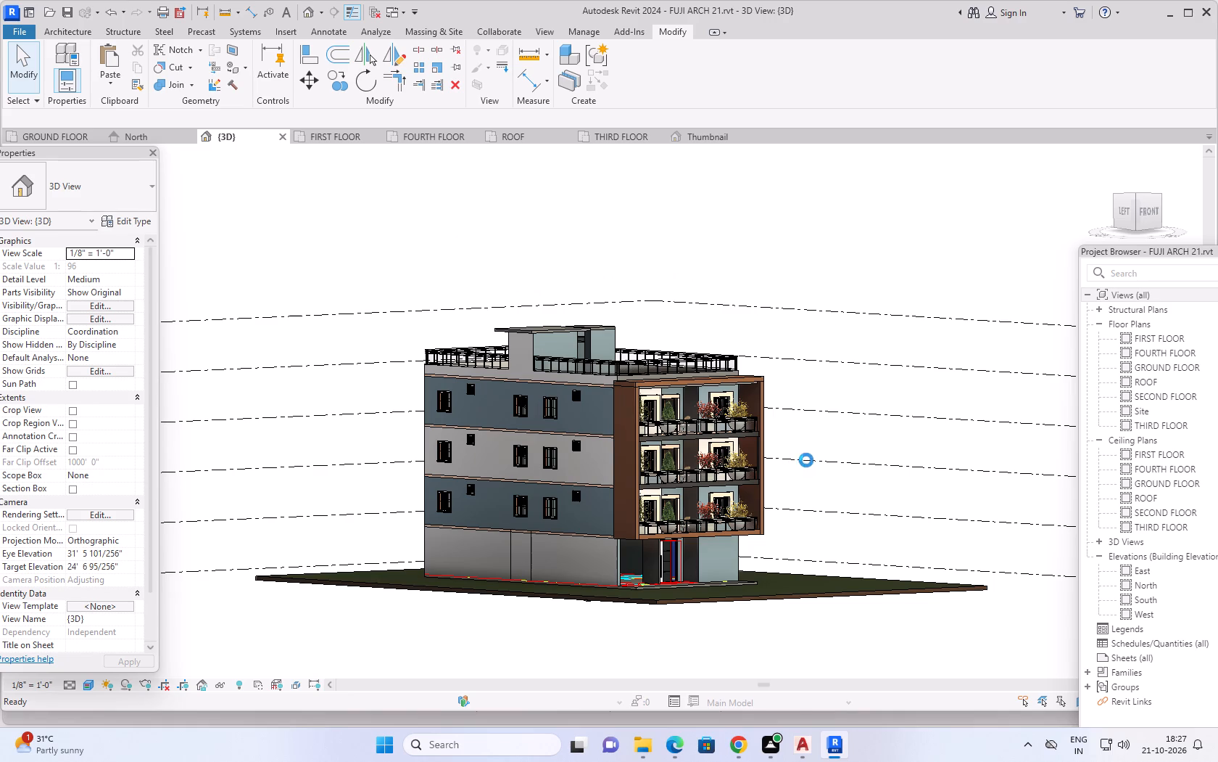
Change the DUSTY ROSE material's appearance color to RGB 54, 56, 57 and apply it.
scroll(816, 476, "up", 4)
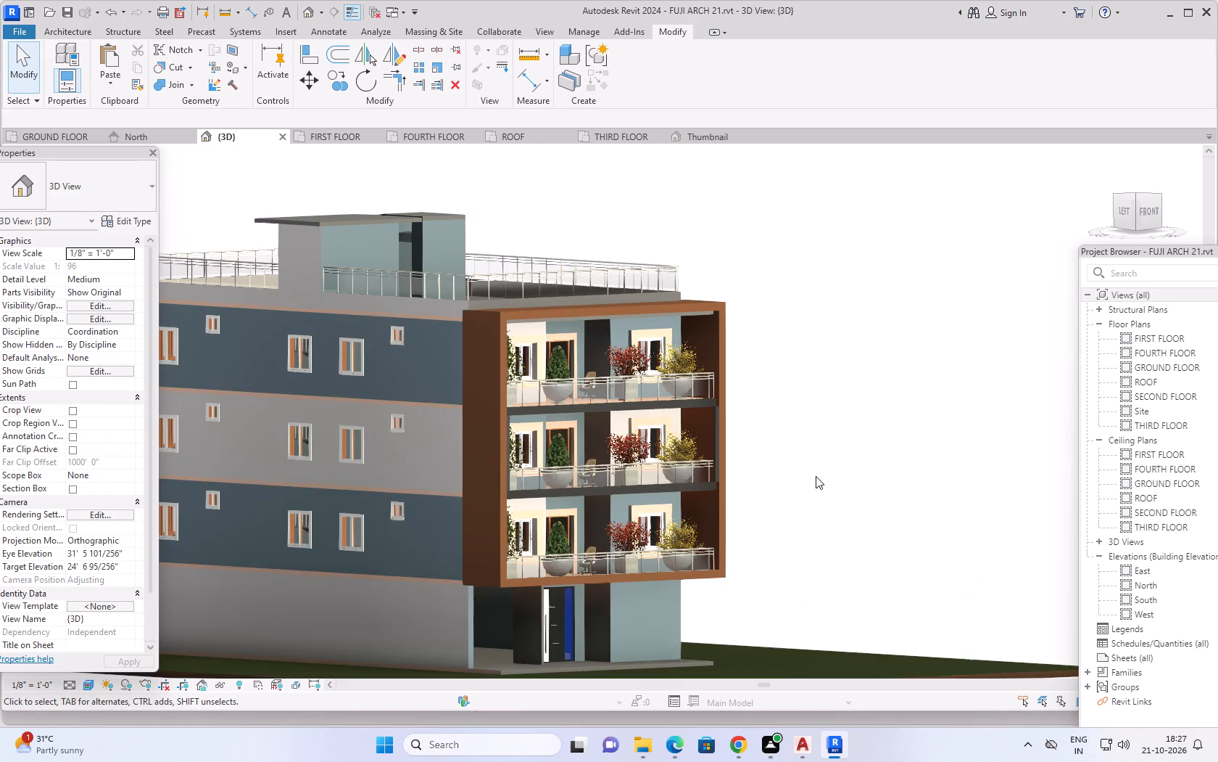
middle_click_drag(811, 470, 771, 499)
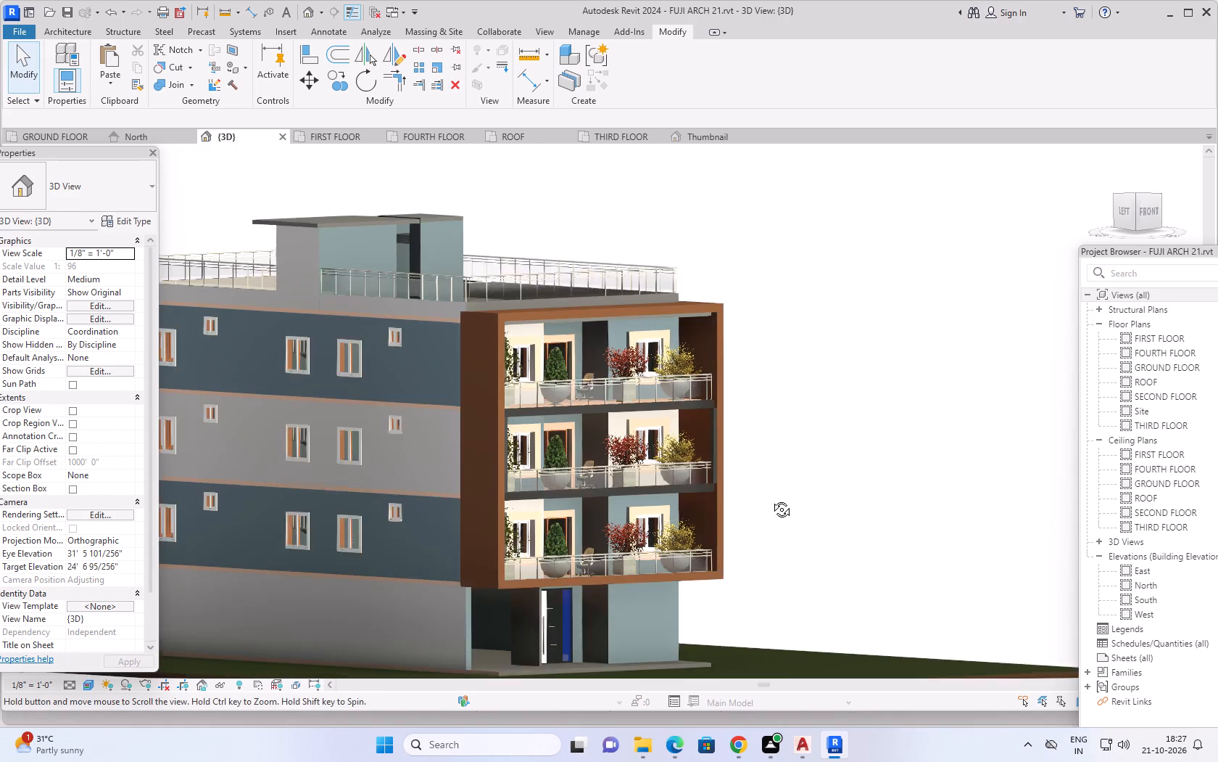
middle_click_drag(771, 499, 674, 526)
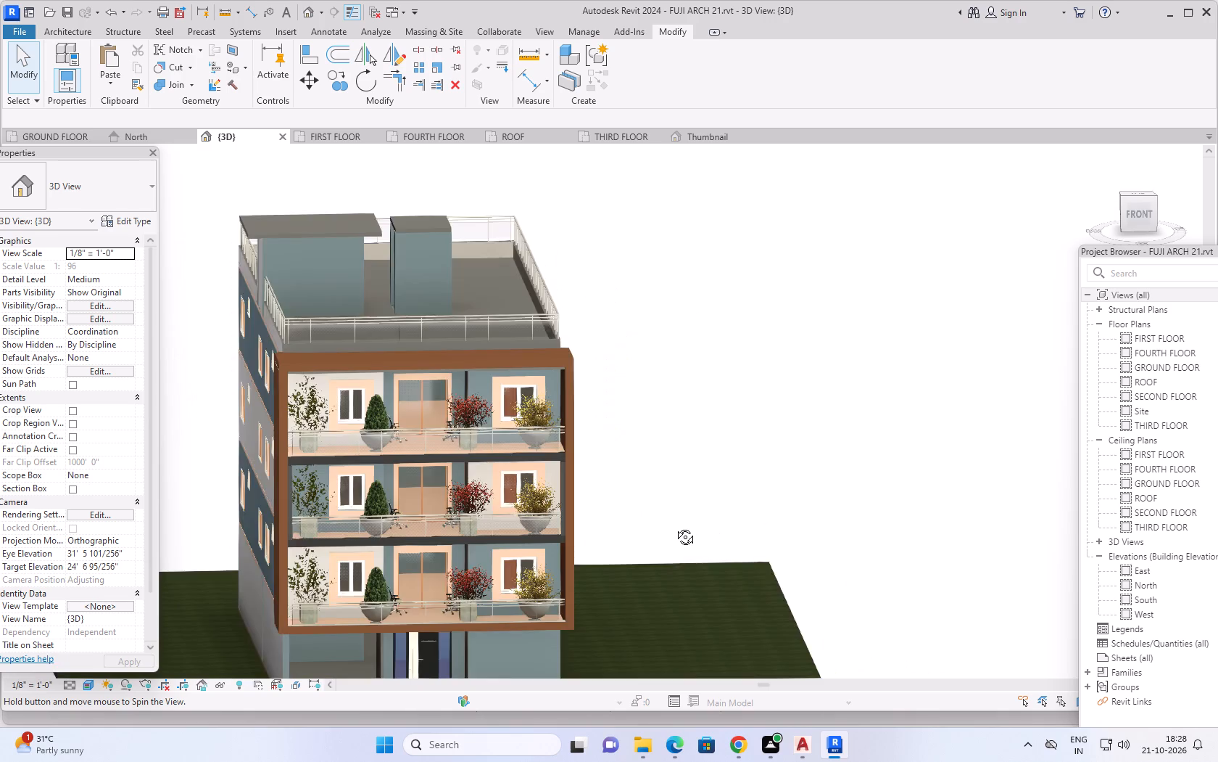
middle_click_drag(674, 526, 792, 496)
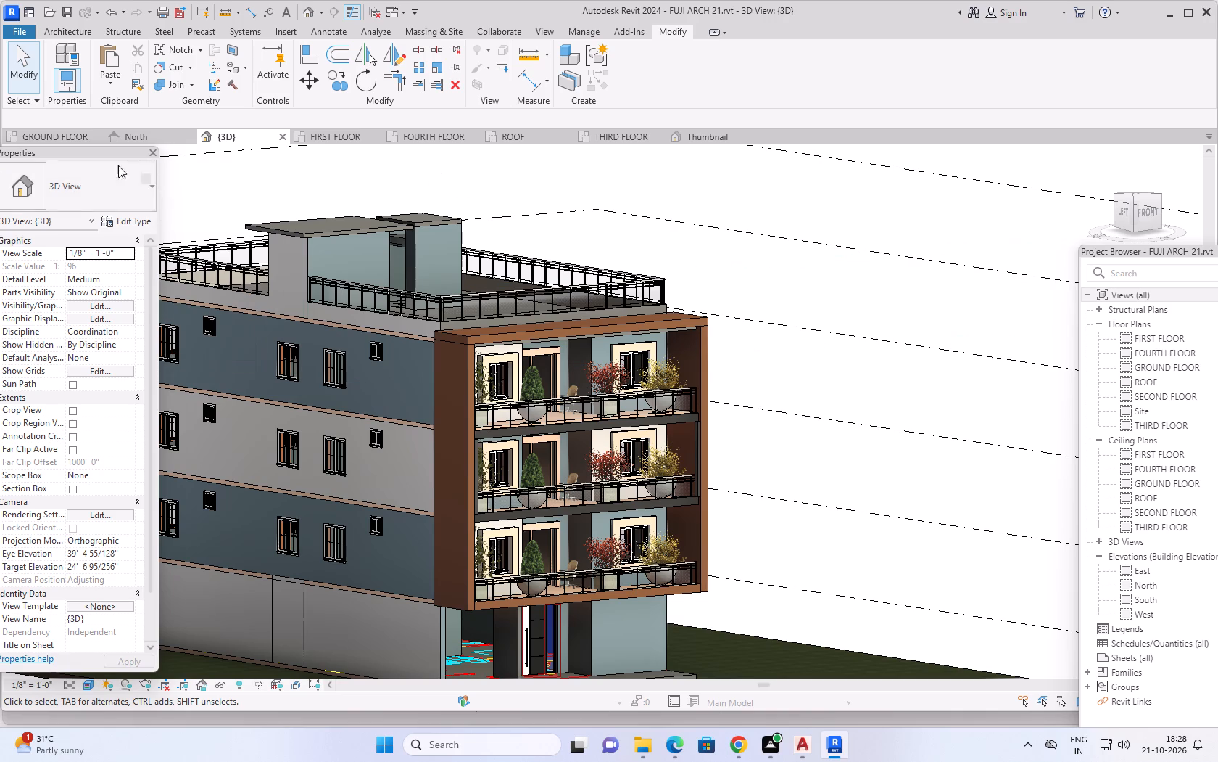
left_click(581, 33)
left_click(63, 58)
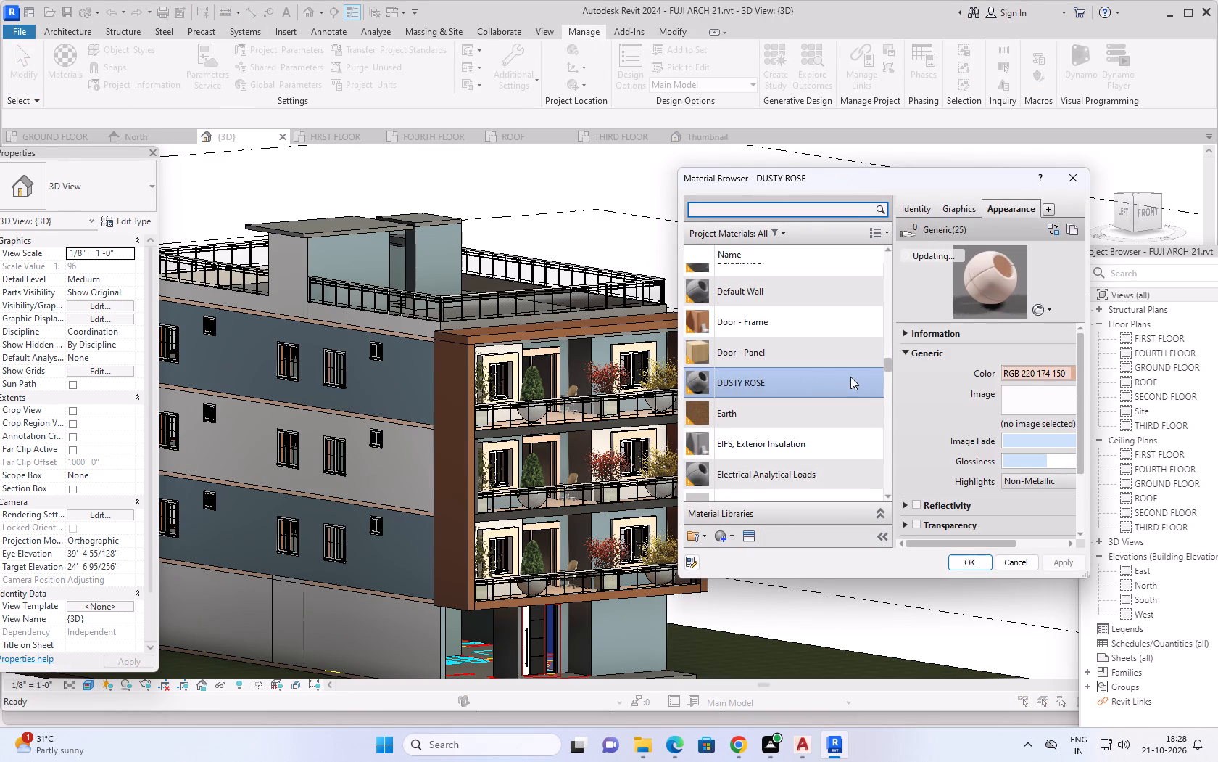
left_click(1053, 373)
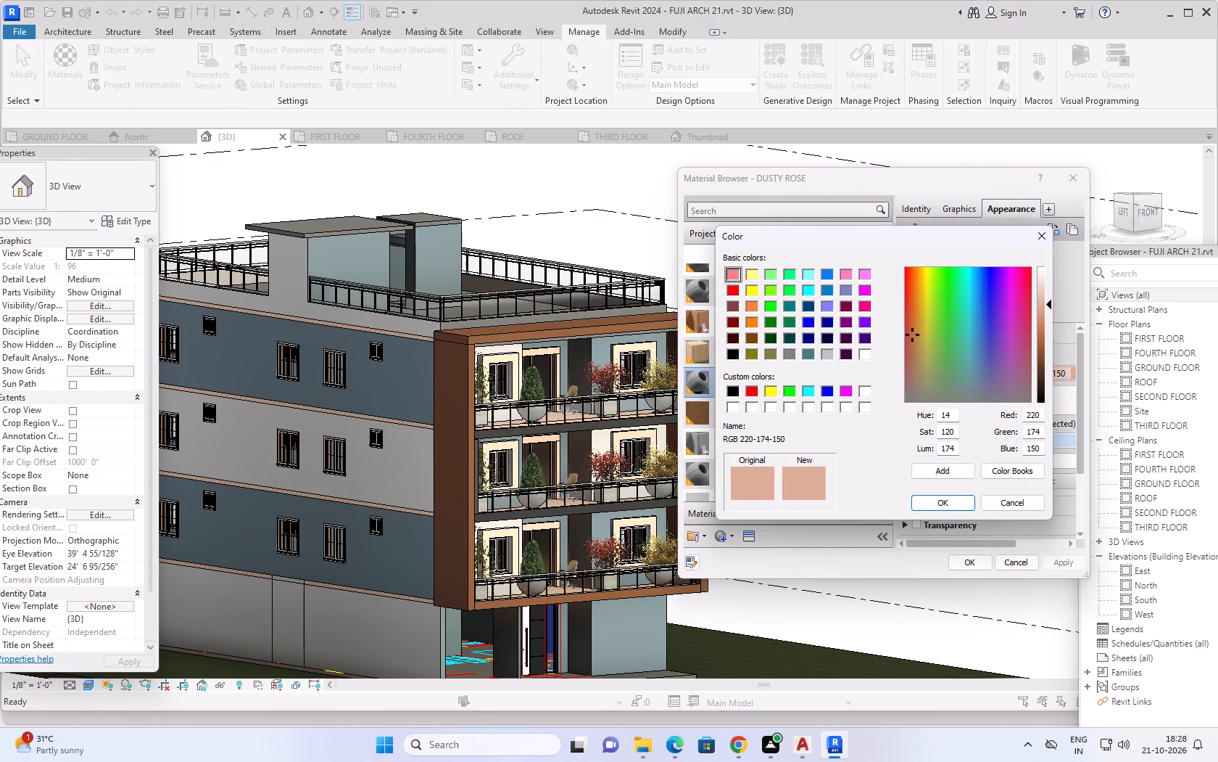
left_click_drag(1041, 409, 1016, 422)
type("54")
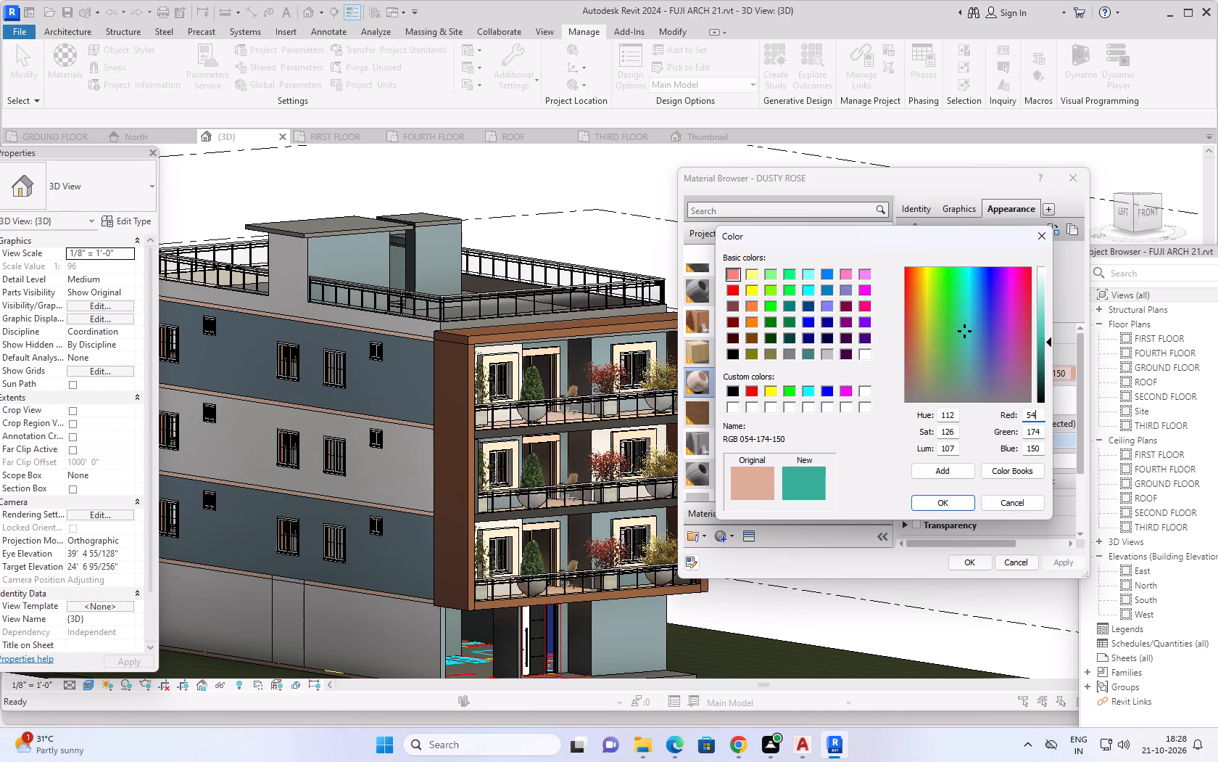
left_click_drag(1039, 432, 991, 450)
type("56")
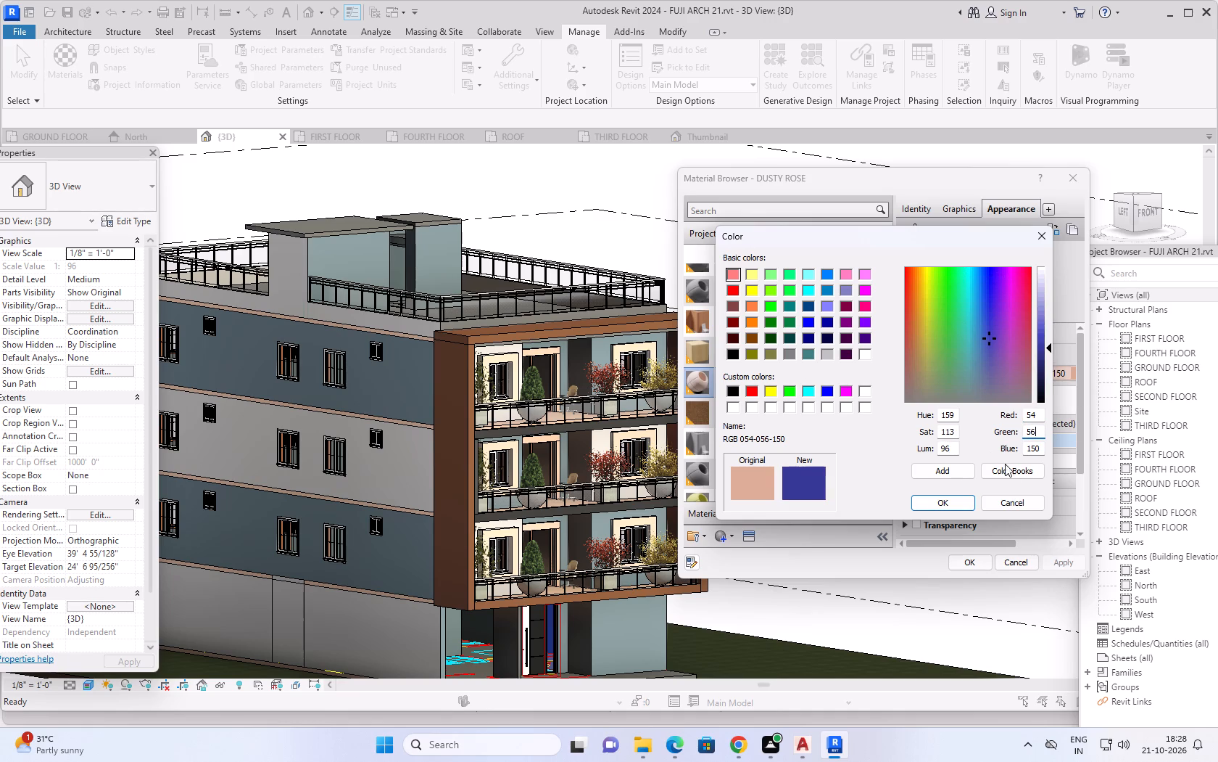
left_click_drag(1040, 445, 1014, 454)
left_click_drag(1014, 454, 1000, 455)
type("57")
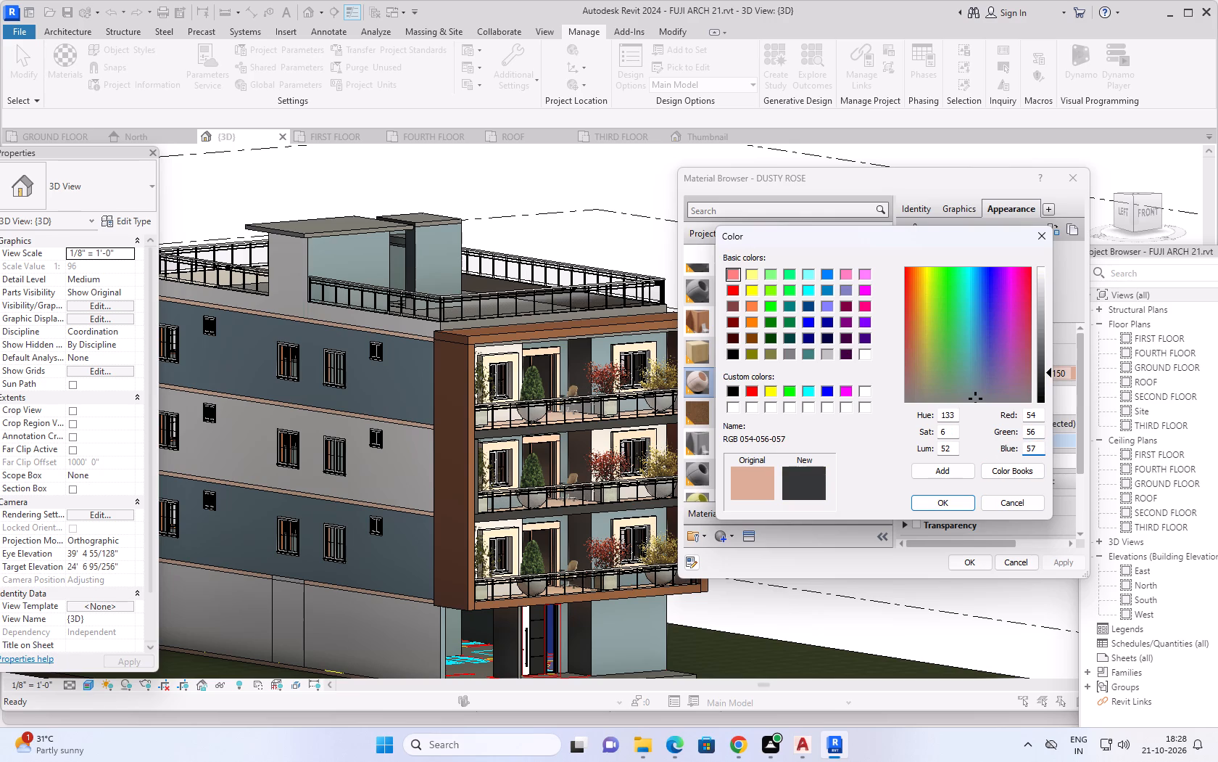
left_click(950, 501)
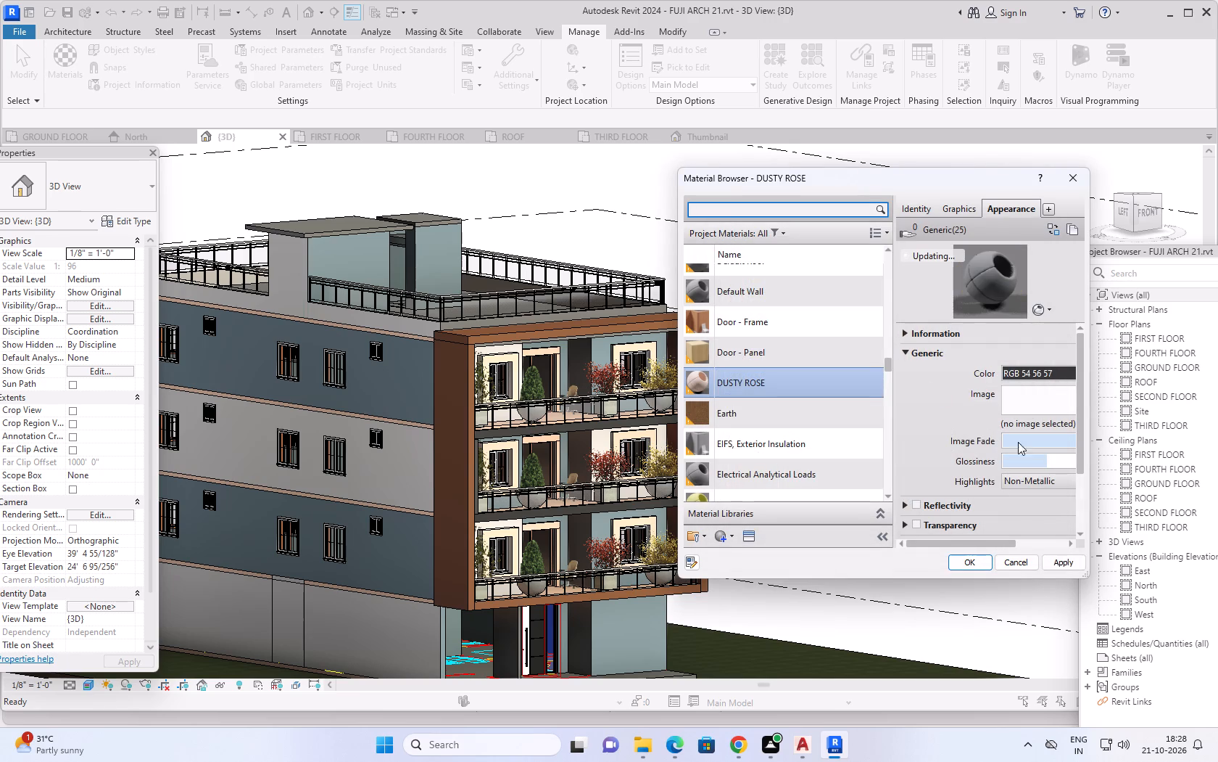
left_click(1058, 564)
left_click(971, 561)
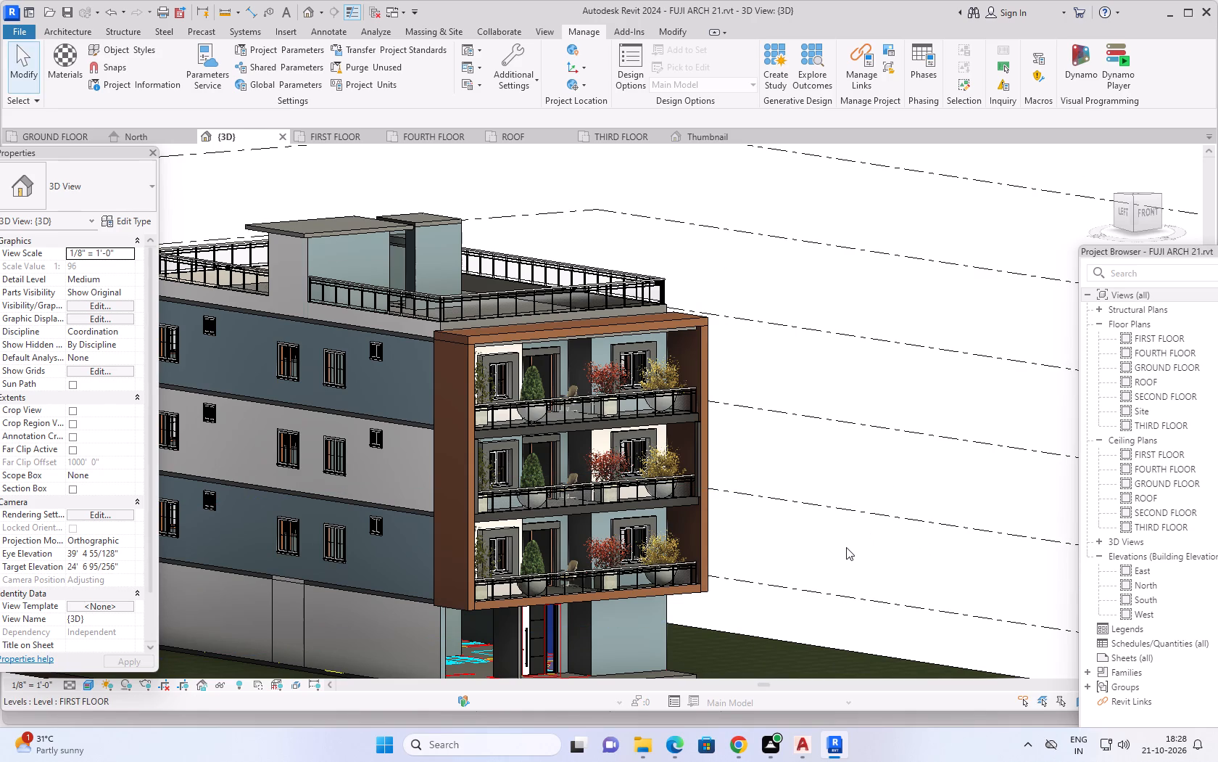
Examine the recolored surrounds and slab edges on the front and both side facades, and the rooftop.
scroll(842, 551, "down", 1)
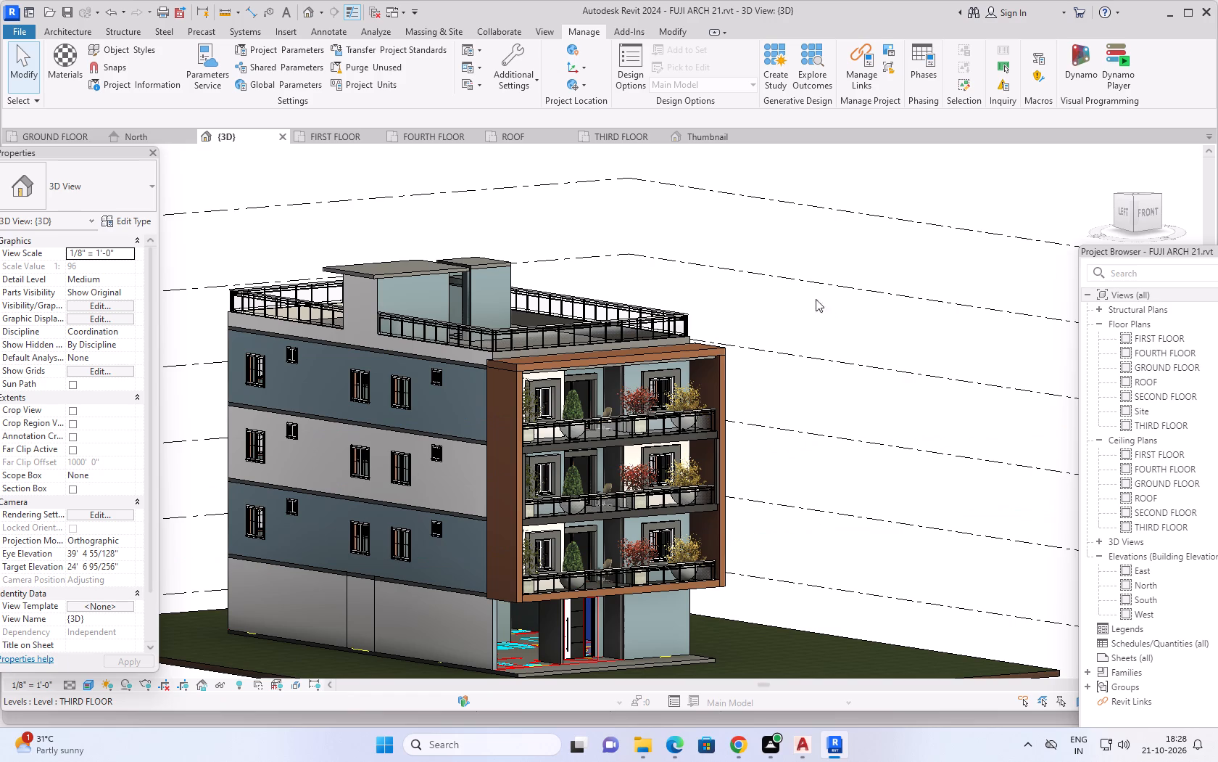
left_click(420, 293)
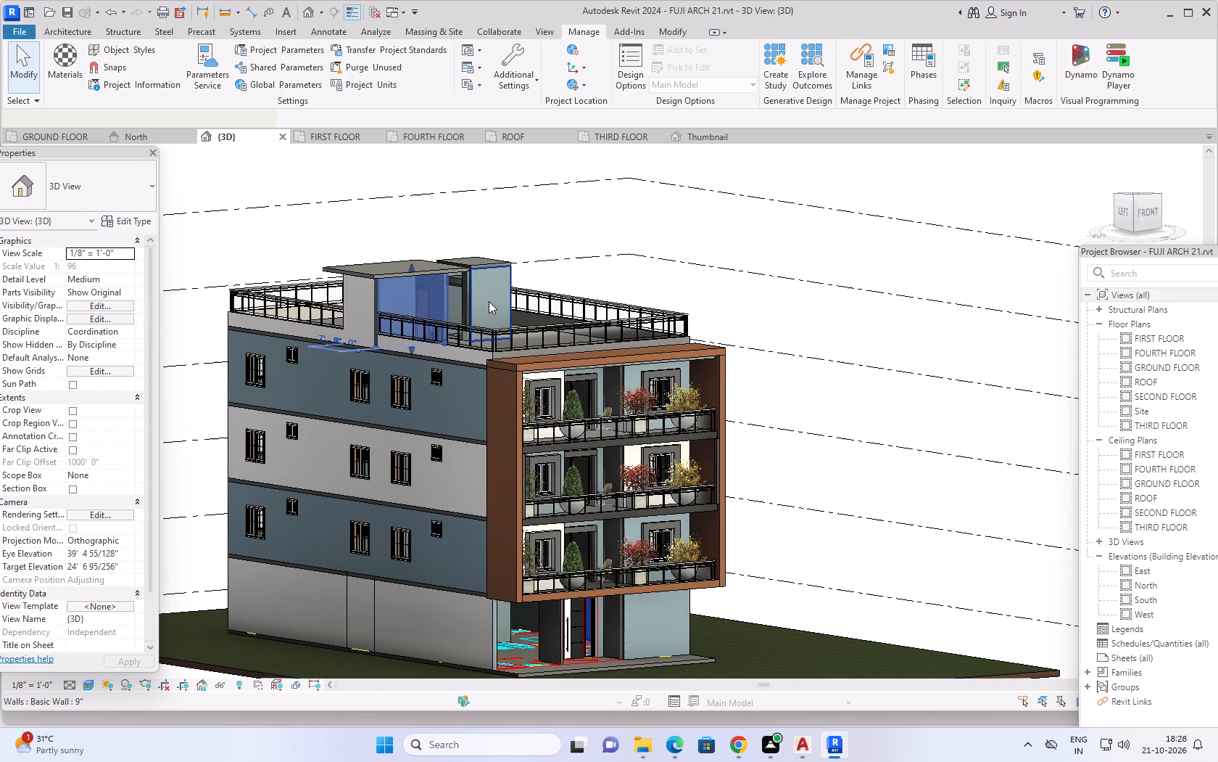
key("Escape")
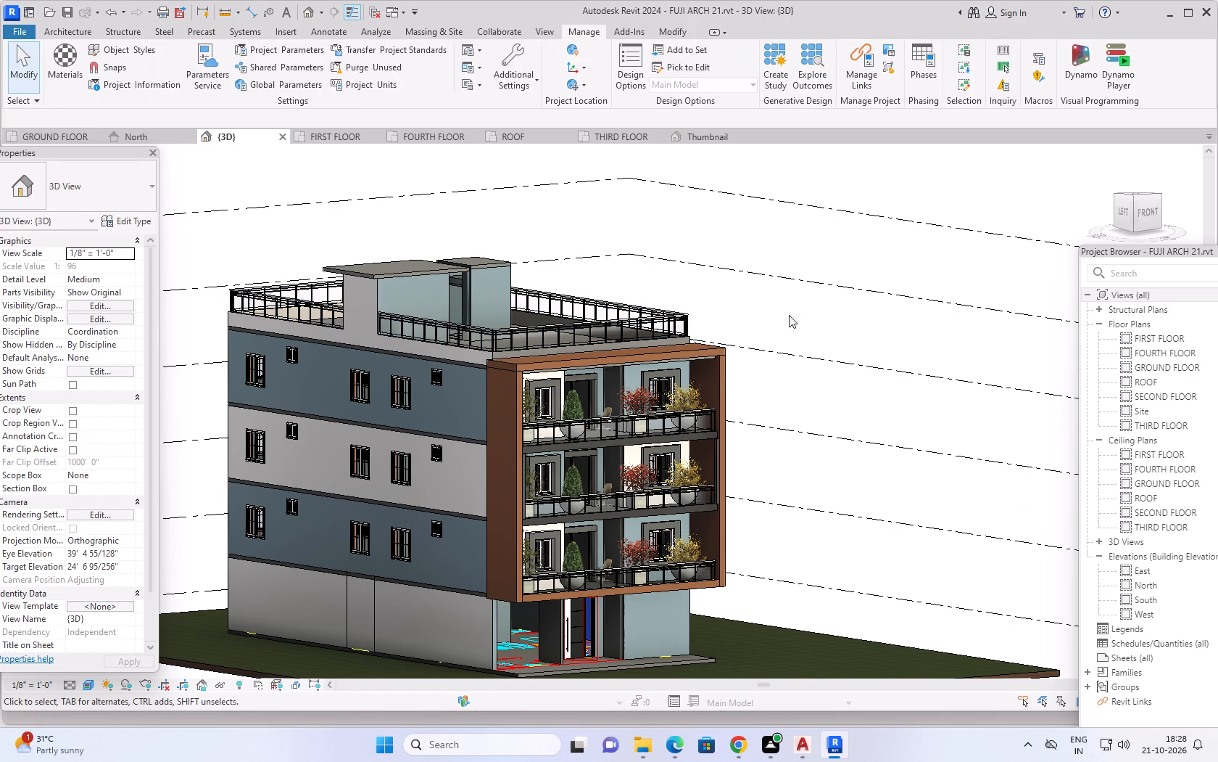
middle_click_drag(853, 368, 569, 345, "shift")
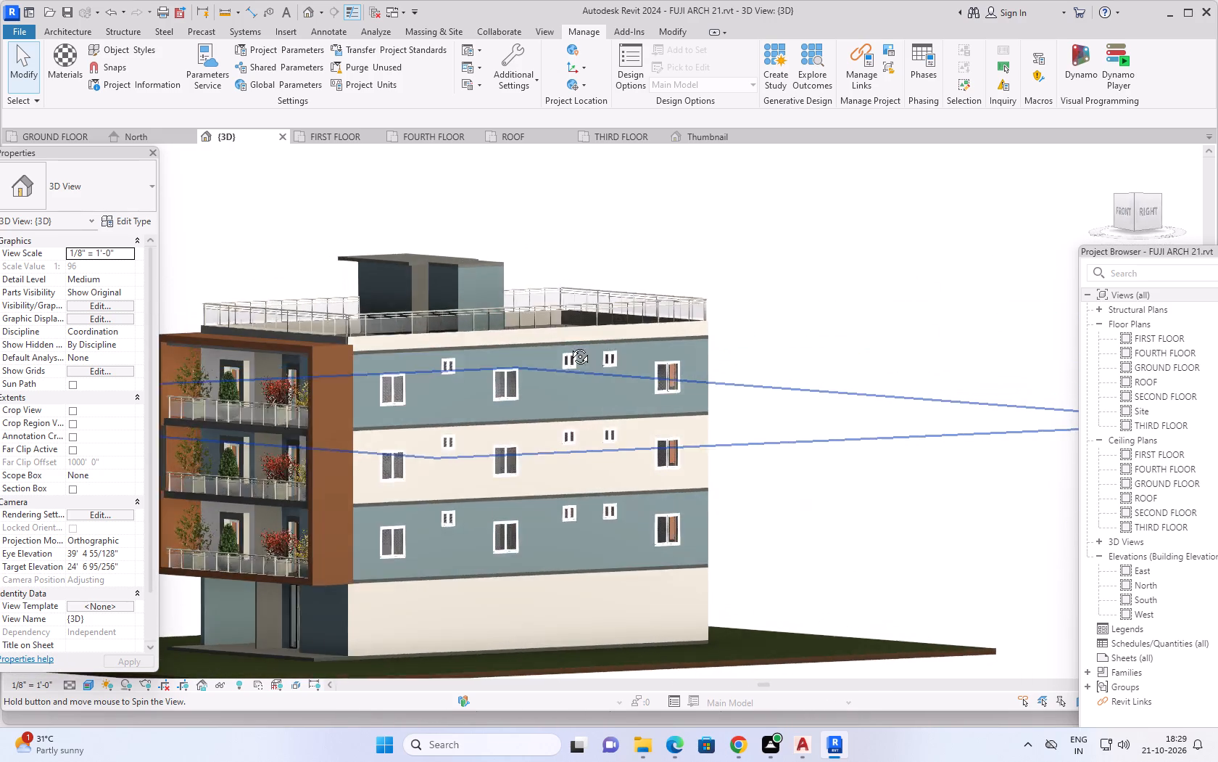
middle_click_drag(569, 345, 672, 431, "shift")
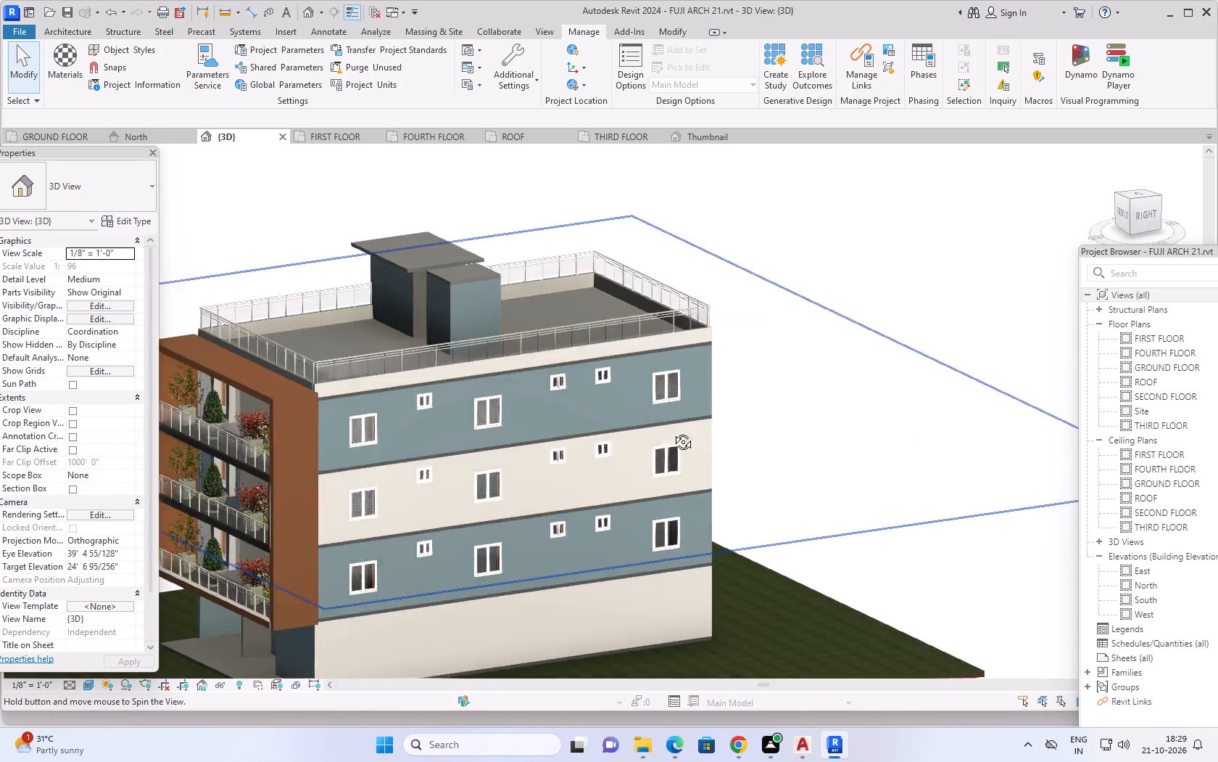
middle_click_drag(672, 431, 814, 398, "shift")
scroll(817, 414, "down", 2)
middle_click_drag(813, 422, 811, 398)
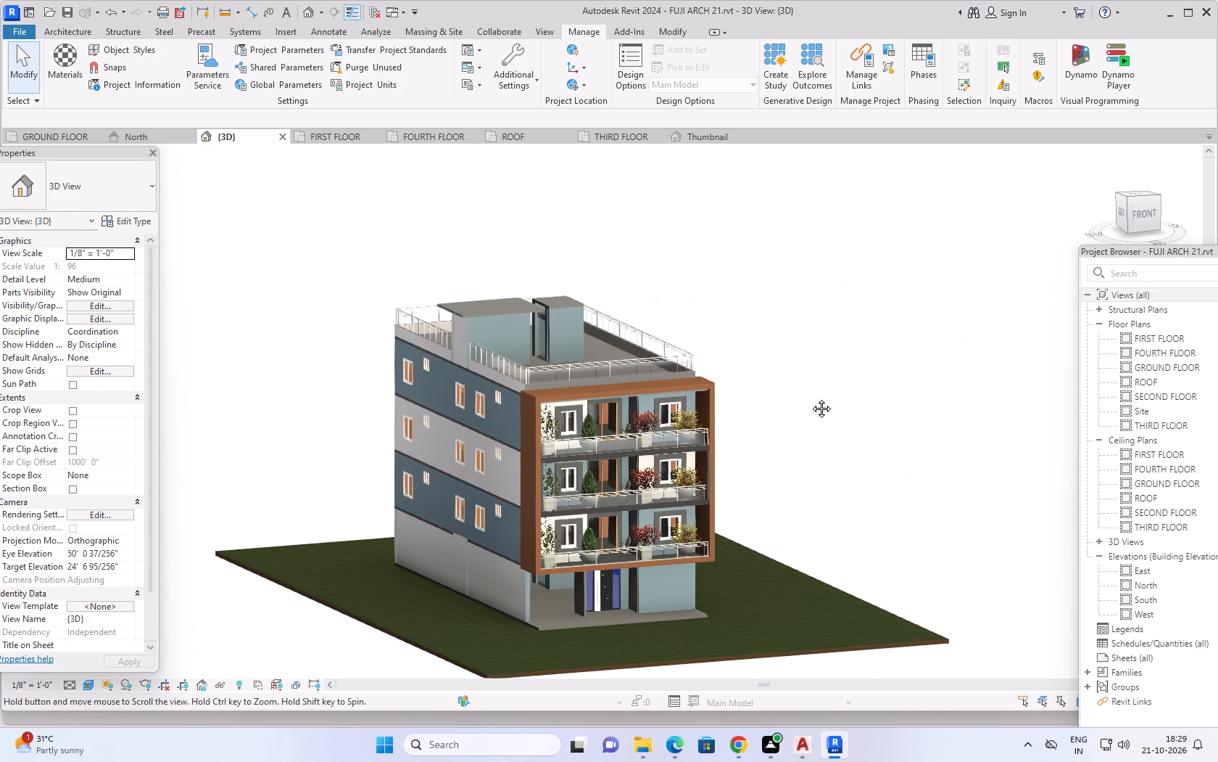
middle_click_drag(811, 398, 811, 380)
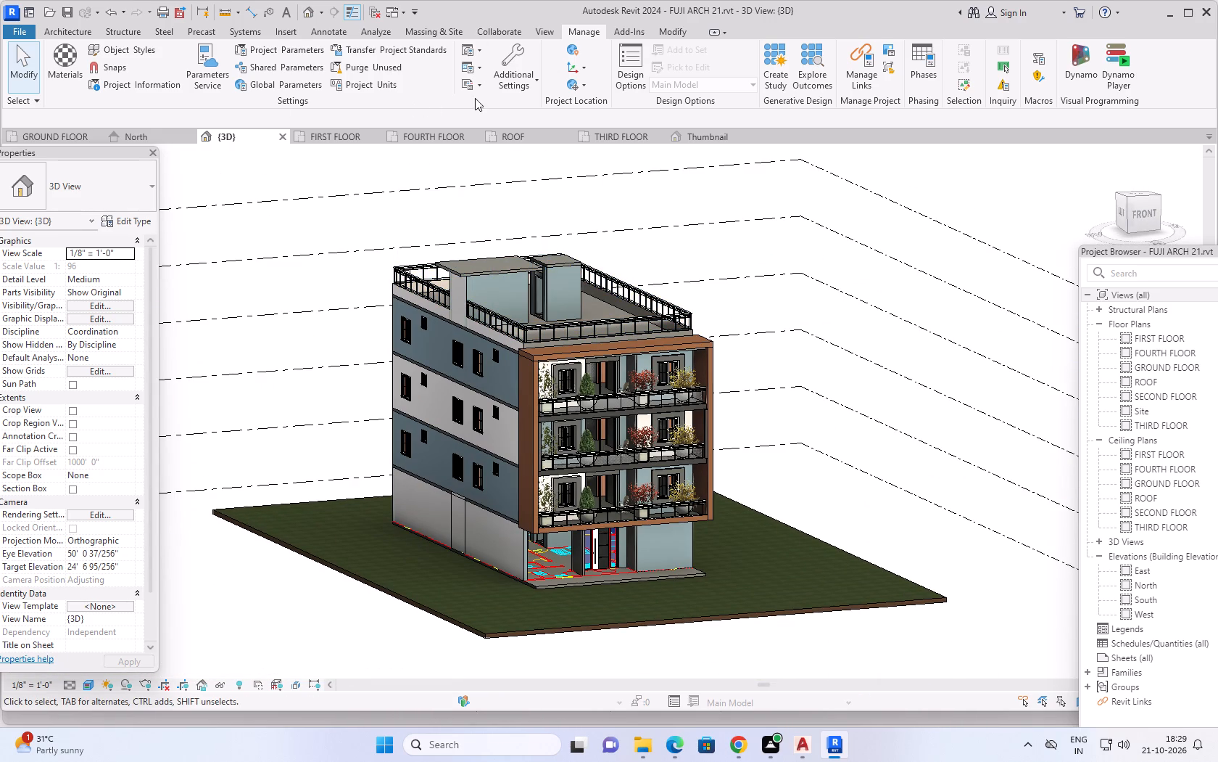
Paint the top surface of the ground-level base slab with the DUSTY ROSE material.
left_click(670, 28)
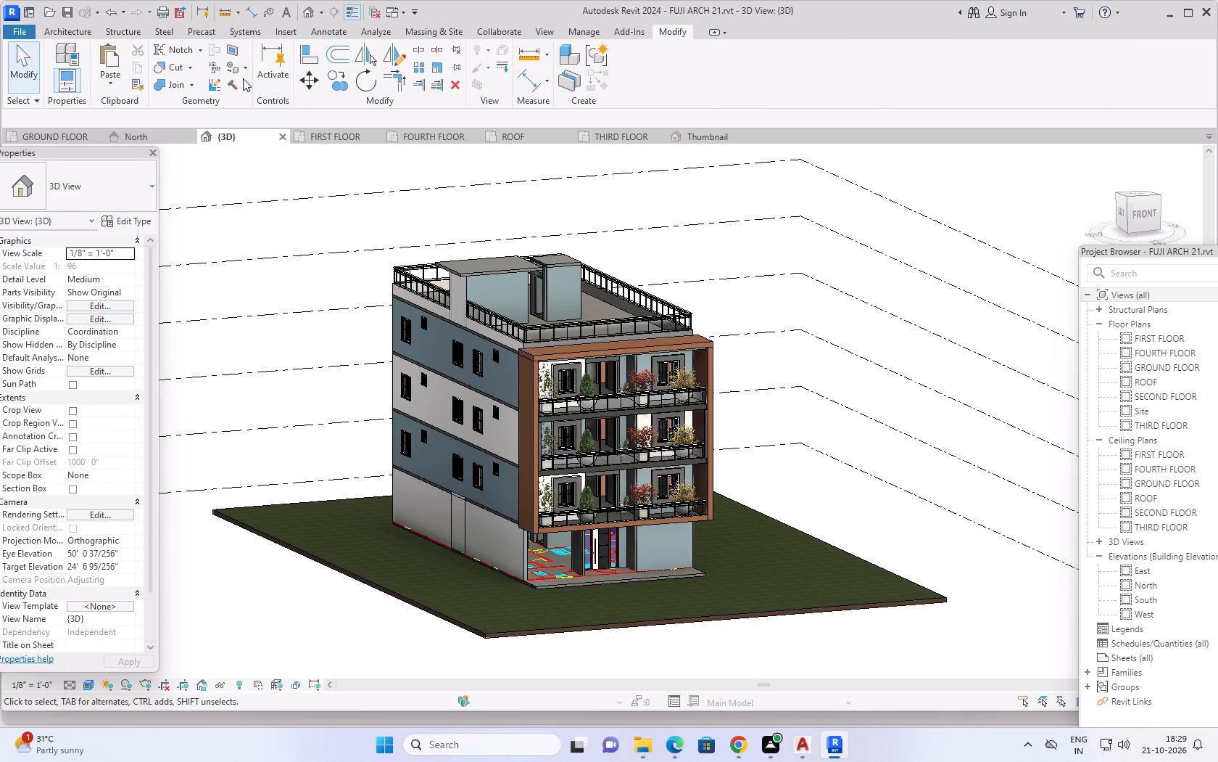
left_click(225, 67)
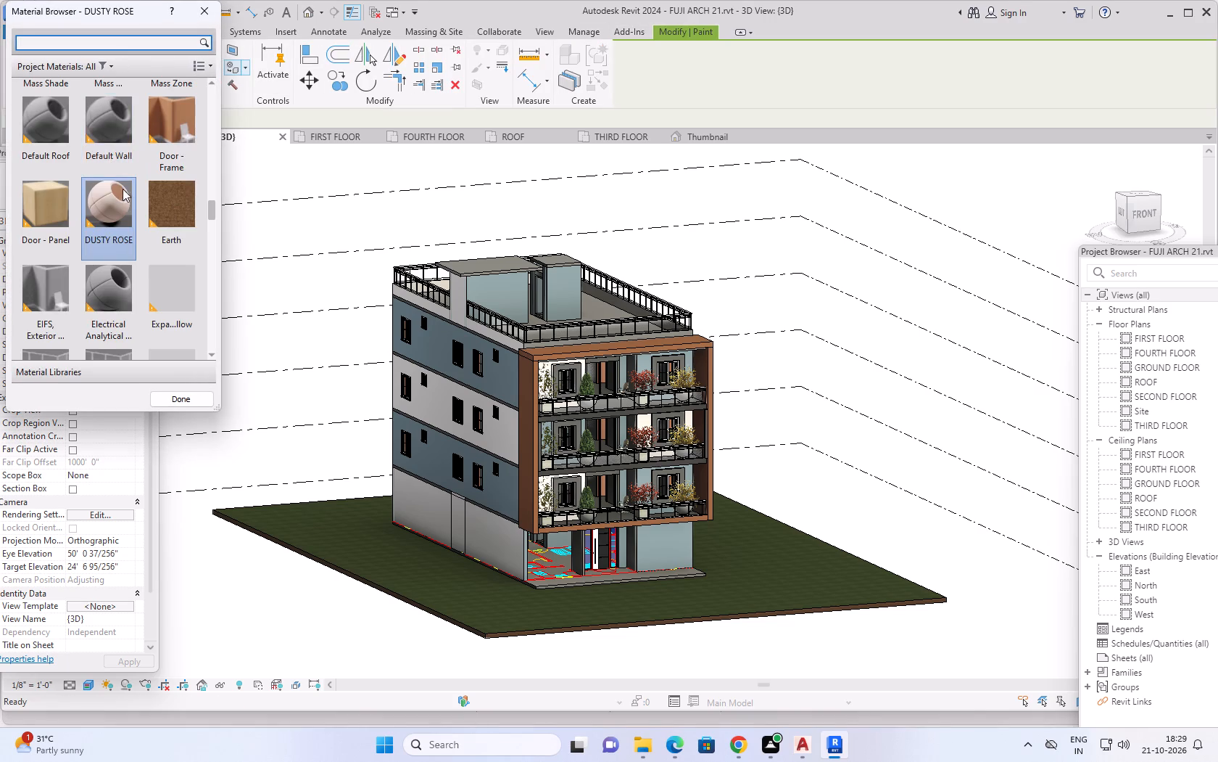
left_click(104, 206)
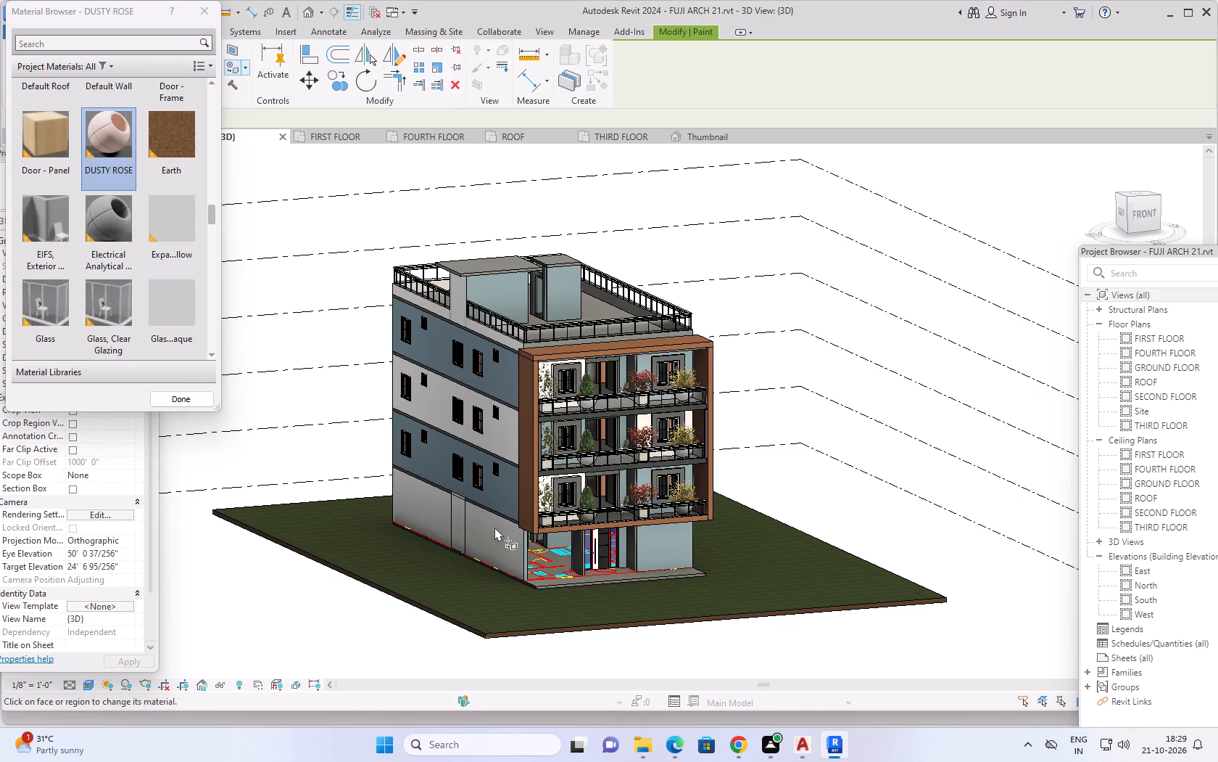
scroll(575, 565, "up", 4)
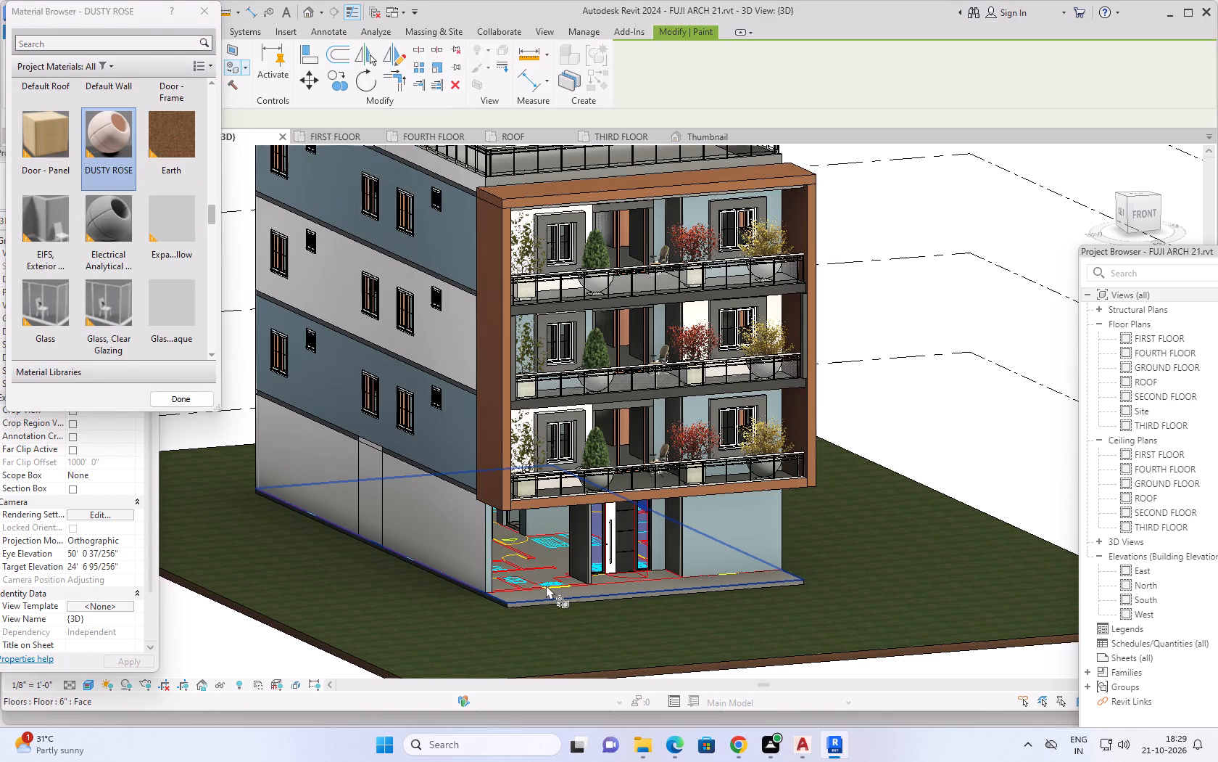
left_click(546, 585)
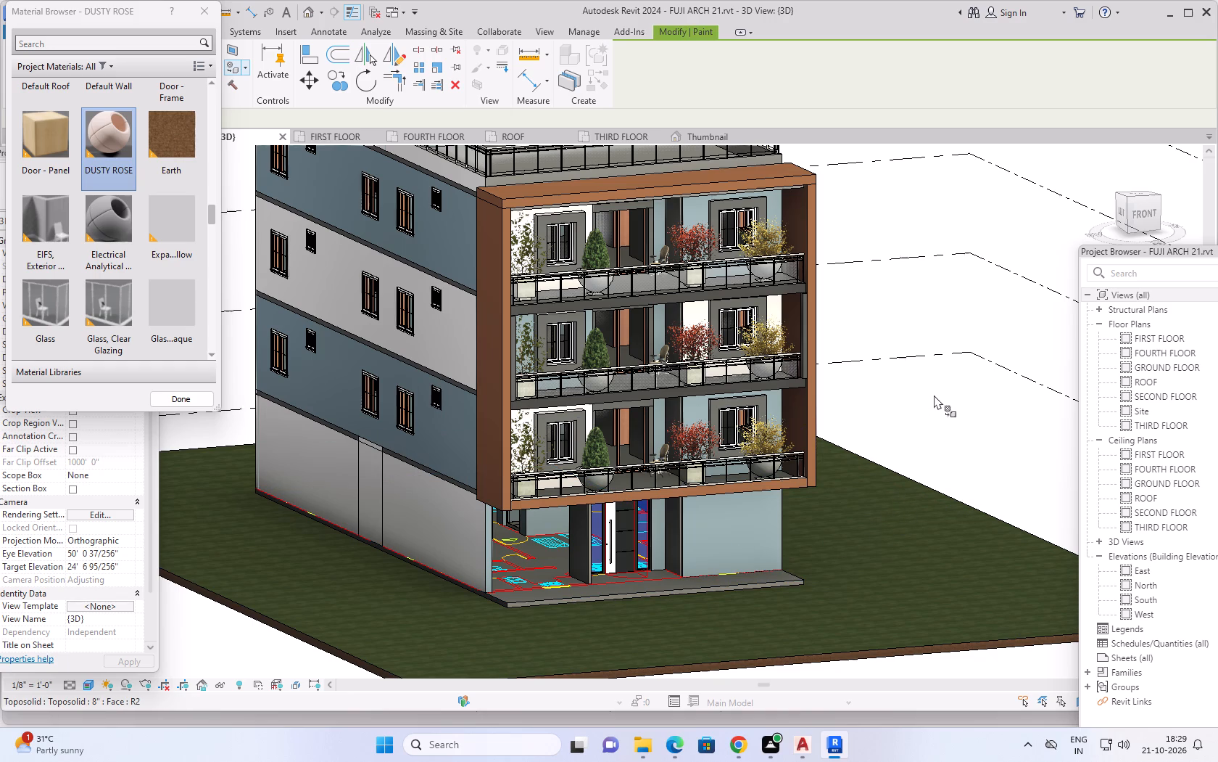
middle_click_drag(924, 390, 869, 434)
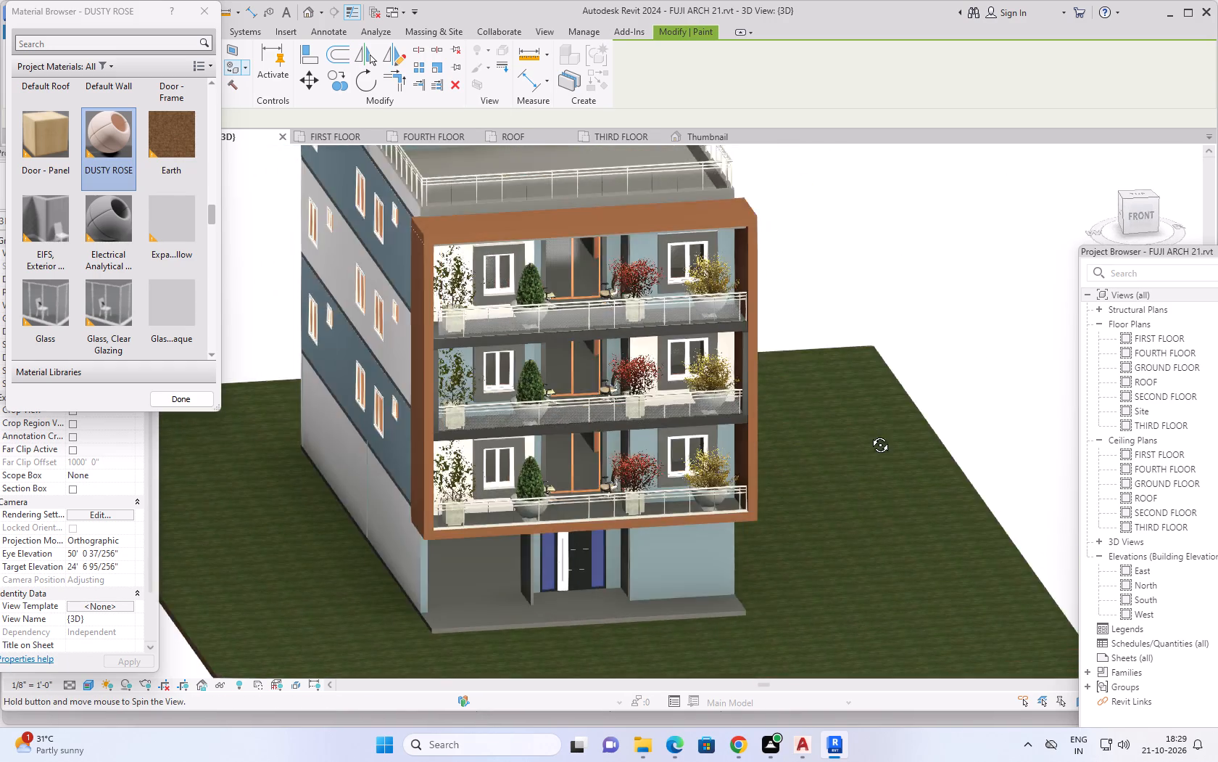
middle_click_drag(869, 434, 904, 378)
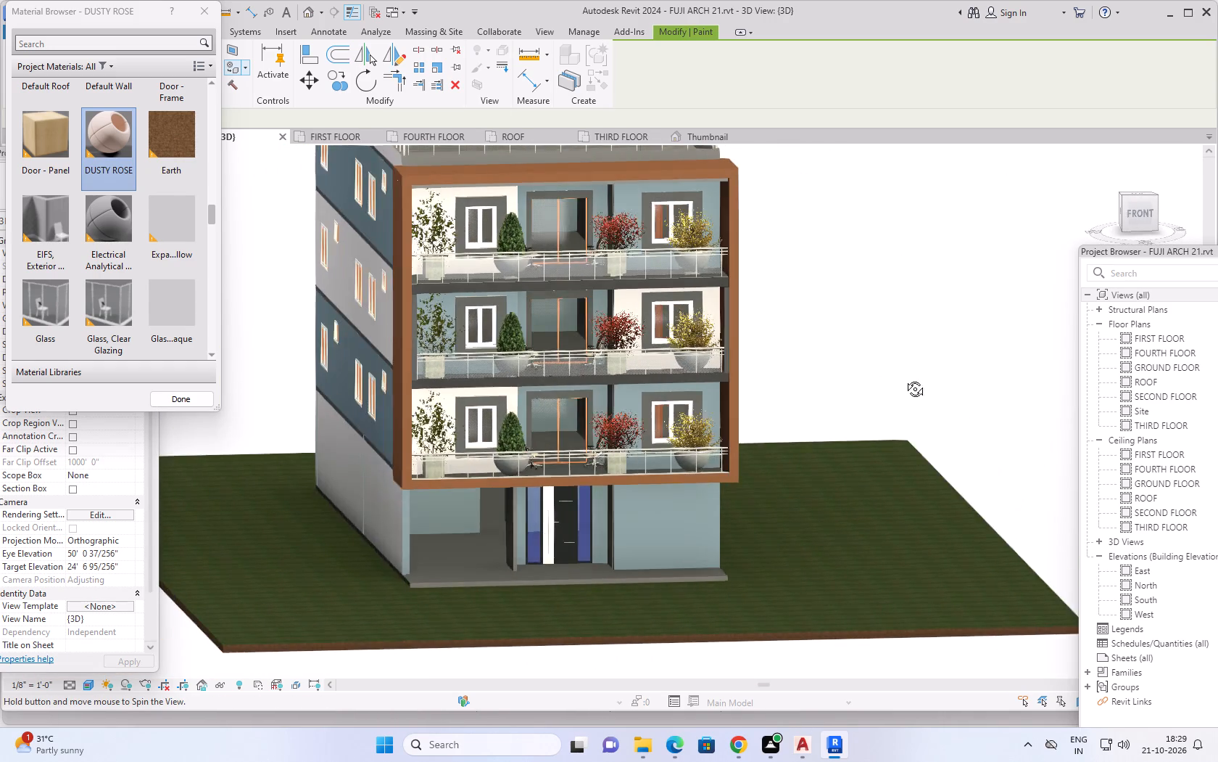
middle_click_drag(904, 378, 905, 379)
key("Escape")
key("Escape")
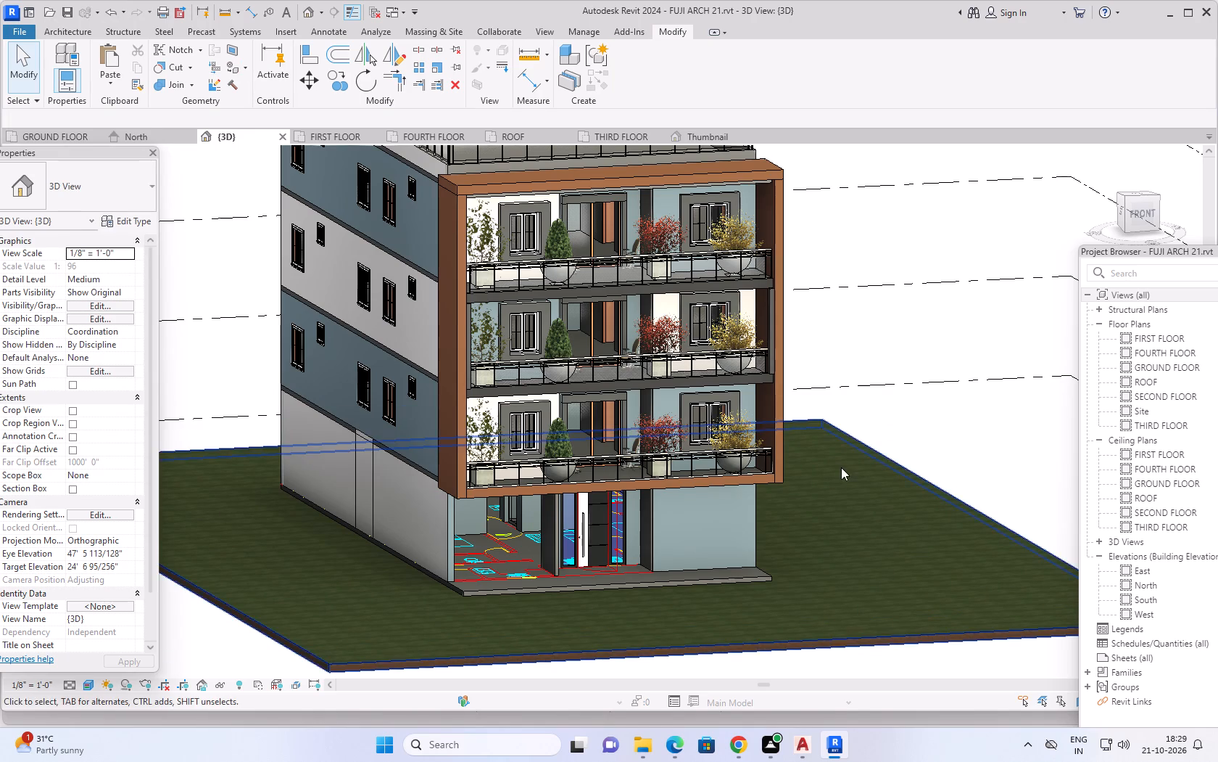
Examine the painted base slab, ground-floor entrance and balcony facade up close and from the front-left corner.
scroll(840, 467, "up", 3)
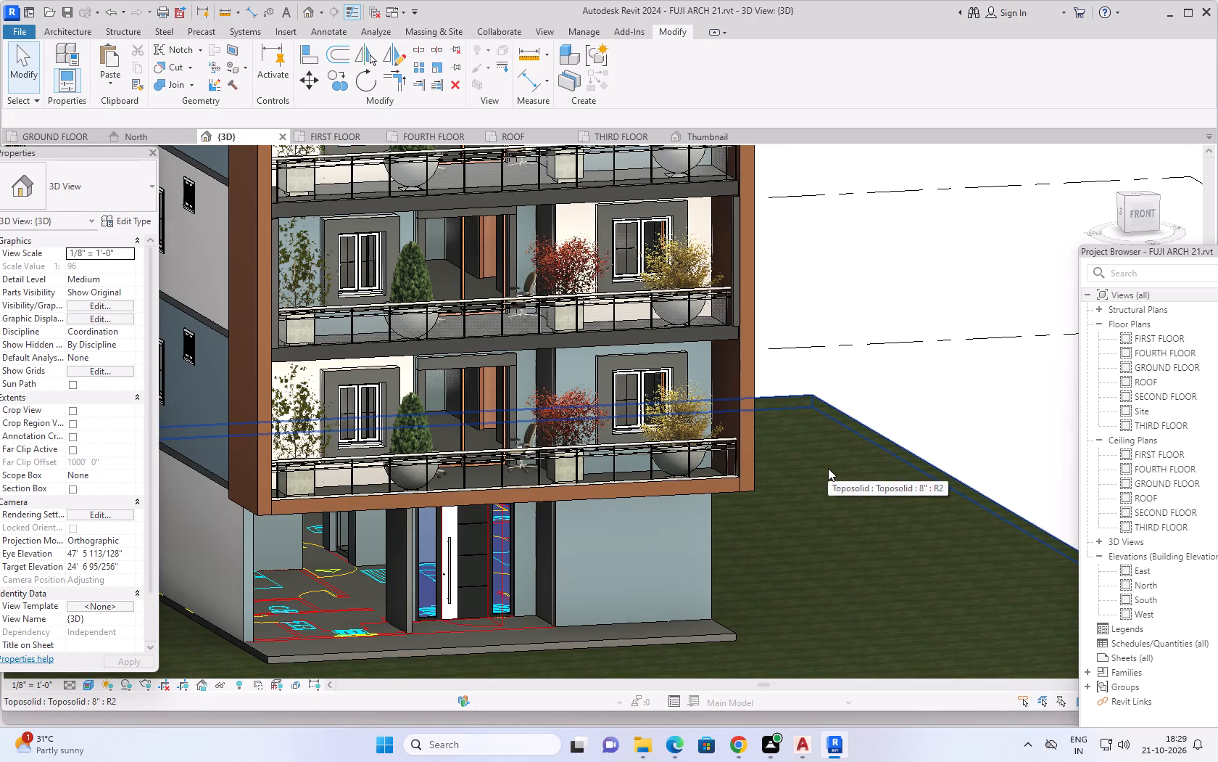
middle_click_drag(819, 454, 890, 390, "shift")
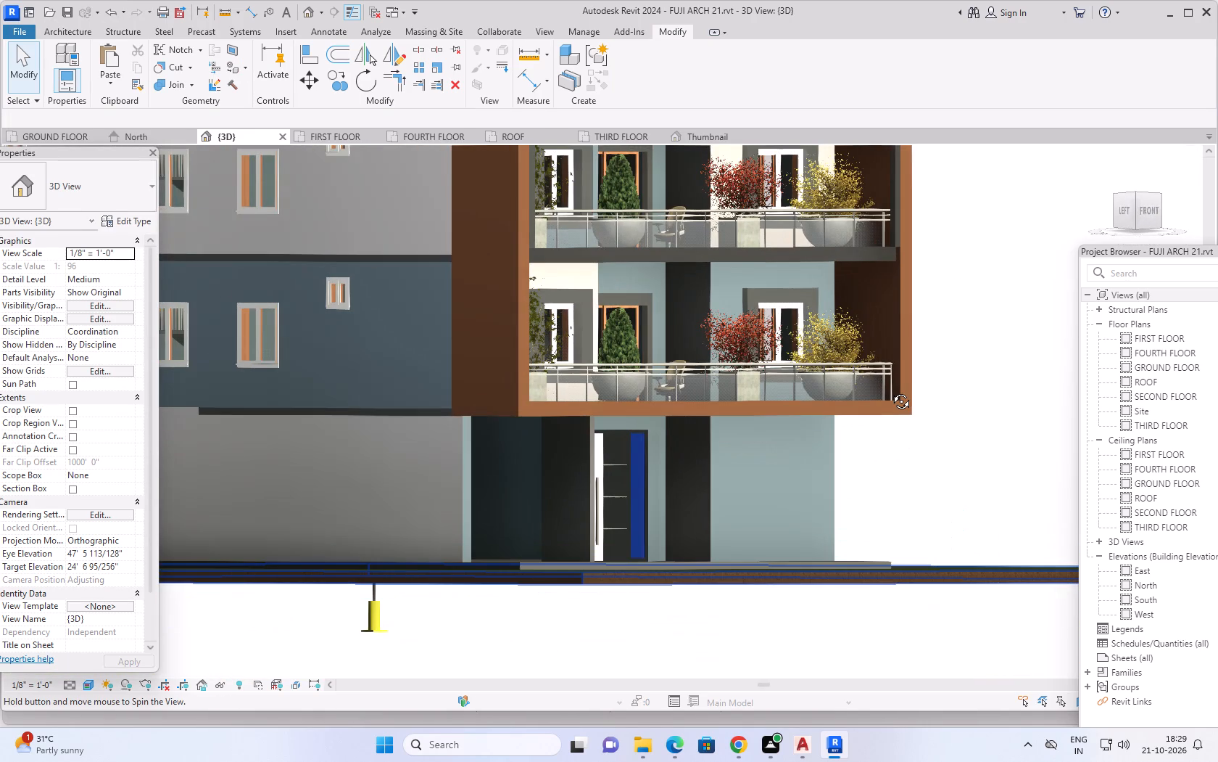
middle_click_drag(890, 390, 837, 431, "shift")
scroll(858, 416, "down", 2)
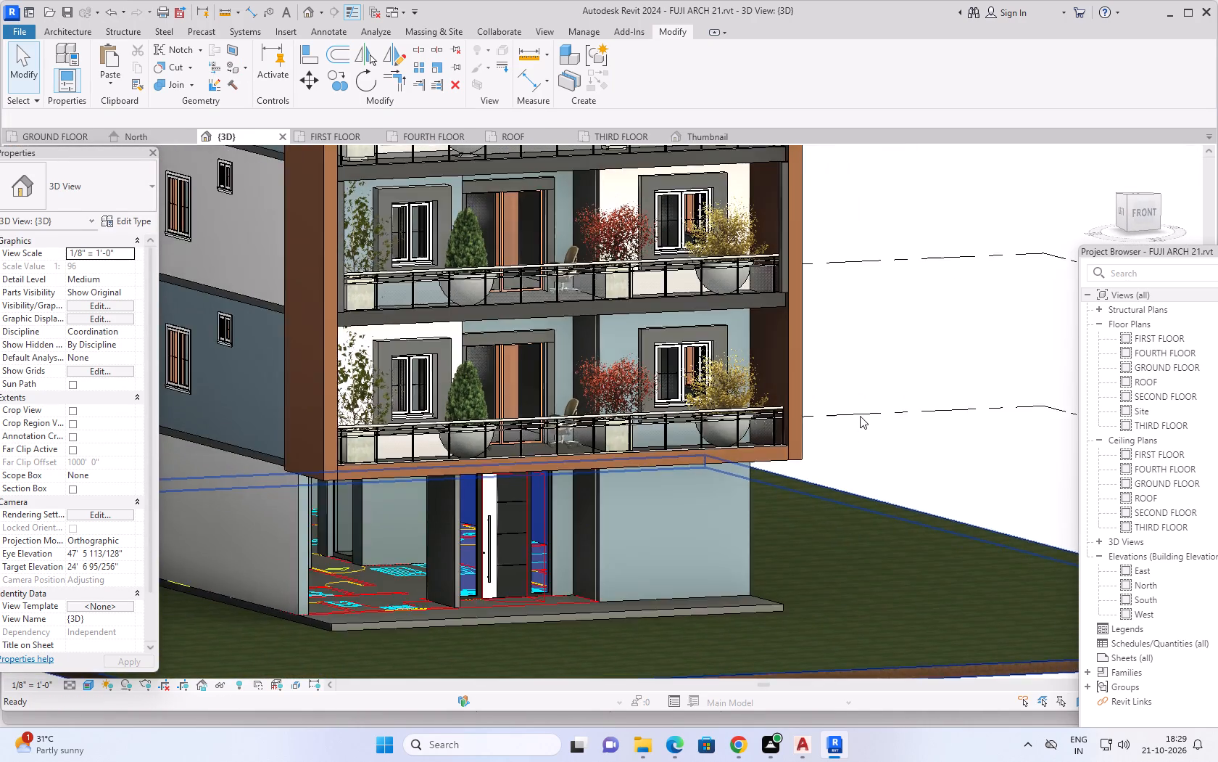
scroll(862, 415, "down", 2)
middle_click_drag(937, 324, 886, 421)
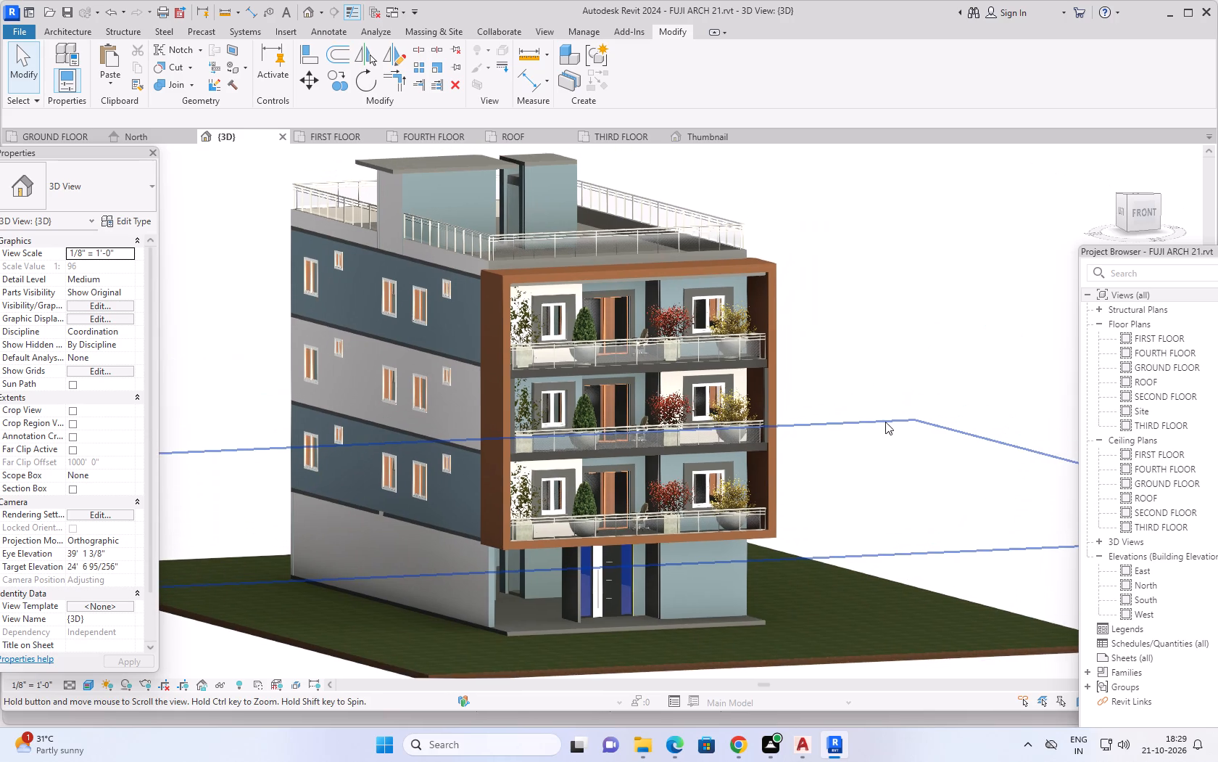
middle_click_drag(884, 422, 895, 411, "shift")
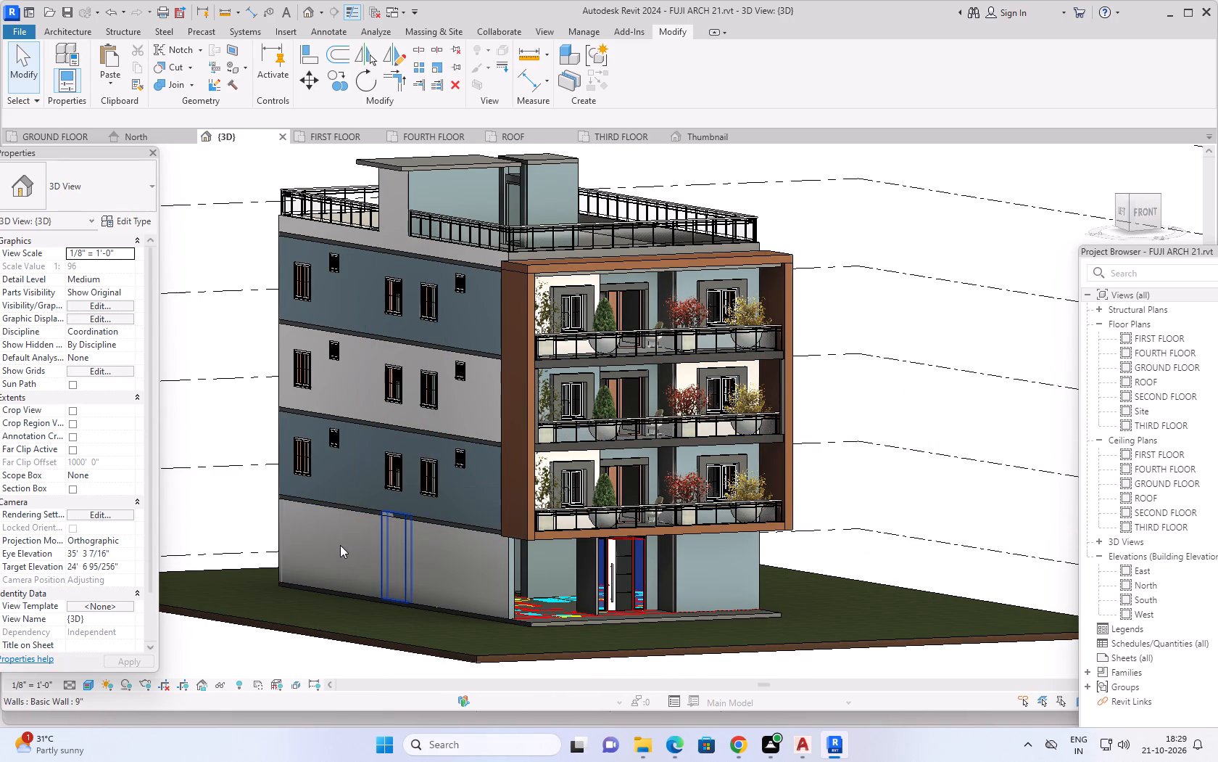
Examine the finished exterior from the side and rear facades around to the front, including the wood-finished balcony frame up close.
middle_click_drag(340, 542, 621, 539, "shift")
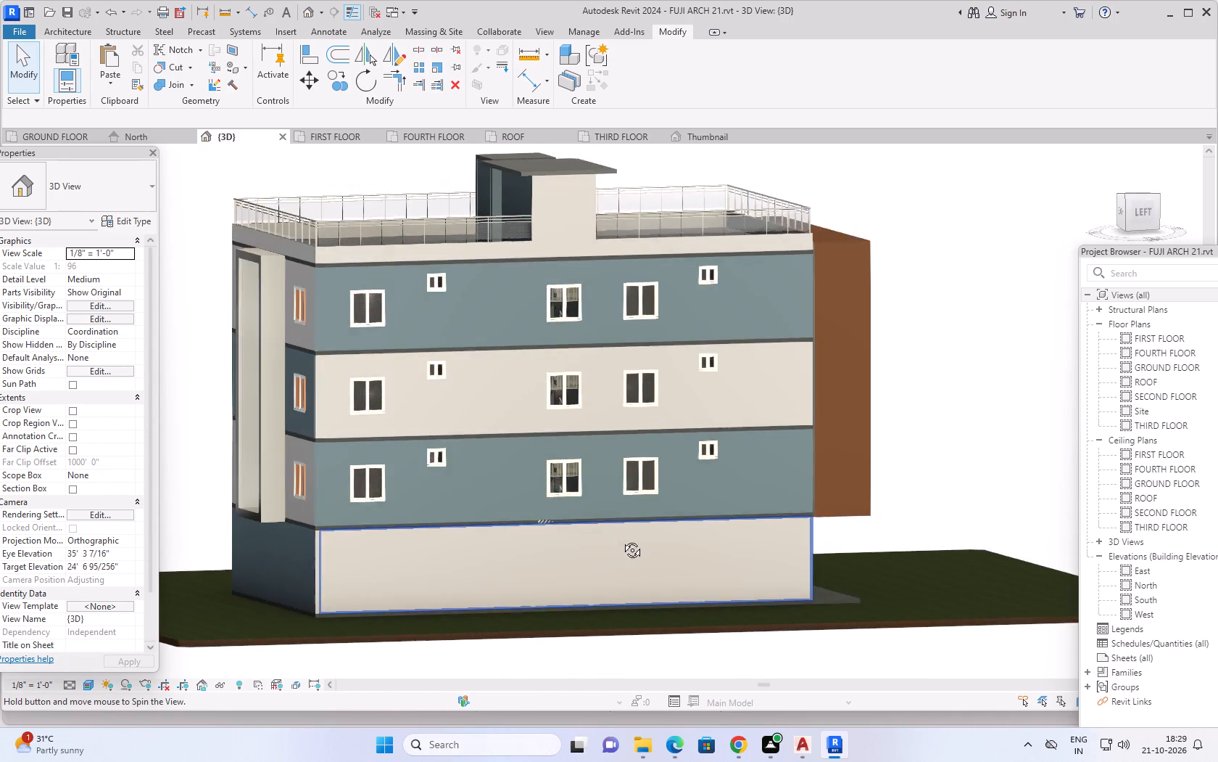
middle_click_drag(621, 539, 931, 513, "shift")
middle_click_drag(635, 570, 850, 554, "shift")
middle_click_drag(825, 568, 535, 601, "shift")
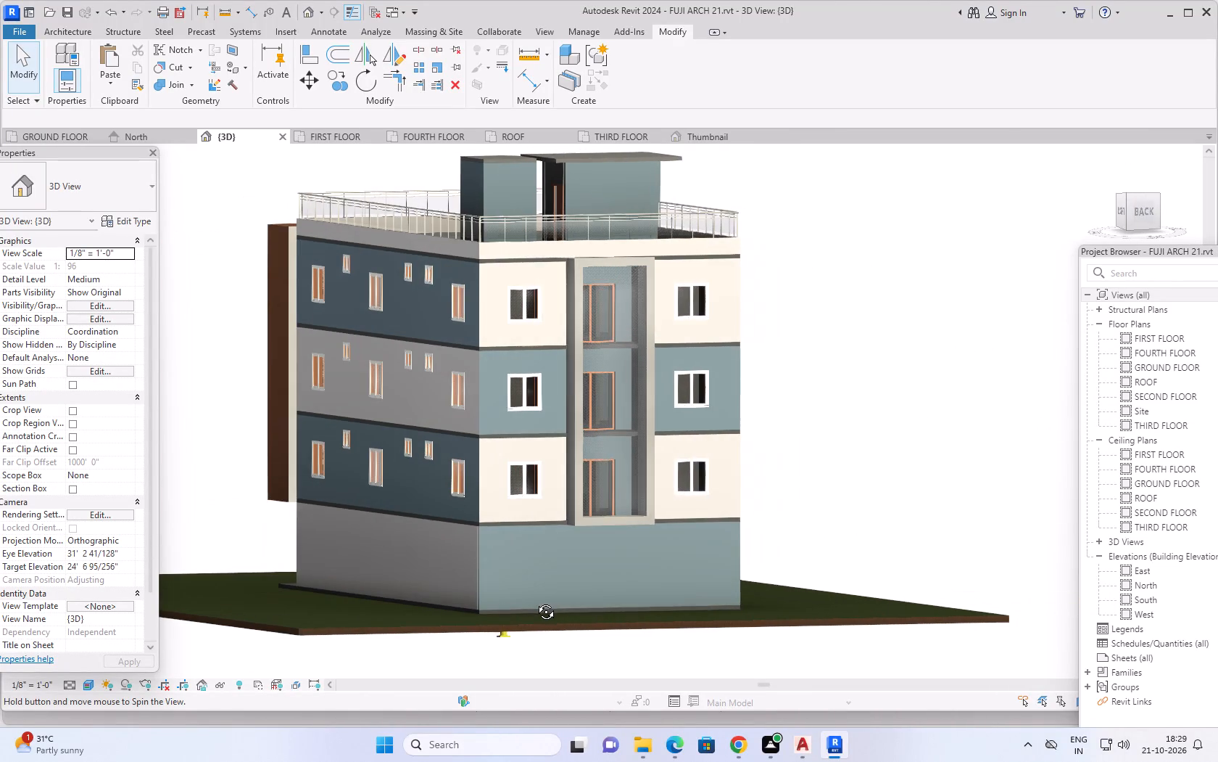
middle_click_drag(535, 601, 848, 585, "shift")
middle_click_drag(579, 586, 819, 591, "shift")
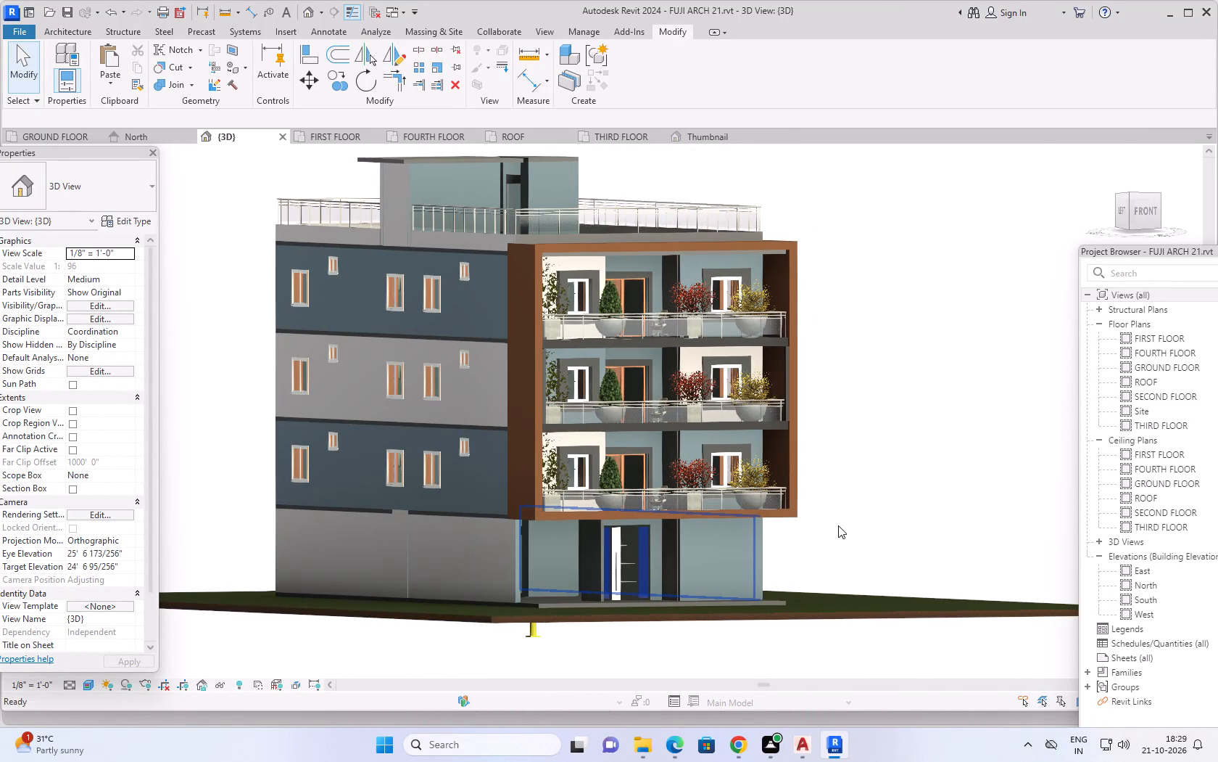
middle_click_drag(863, 393, 793, 491)
middle_click_drag(790, 489, 805, 495, "shift")
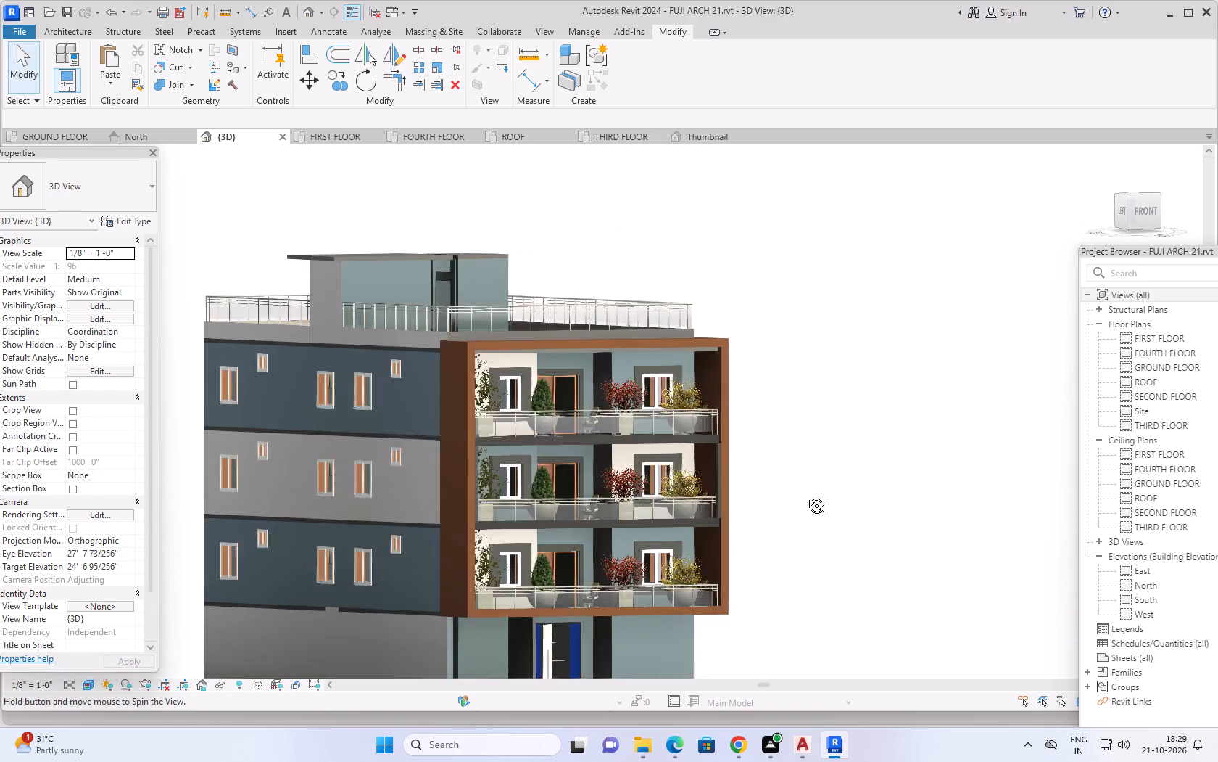
middle_click_drag(805, 495, 821, 539, "shift")
middle_click_drag(816, 518, 737, 412)
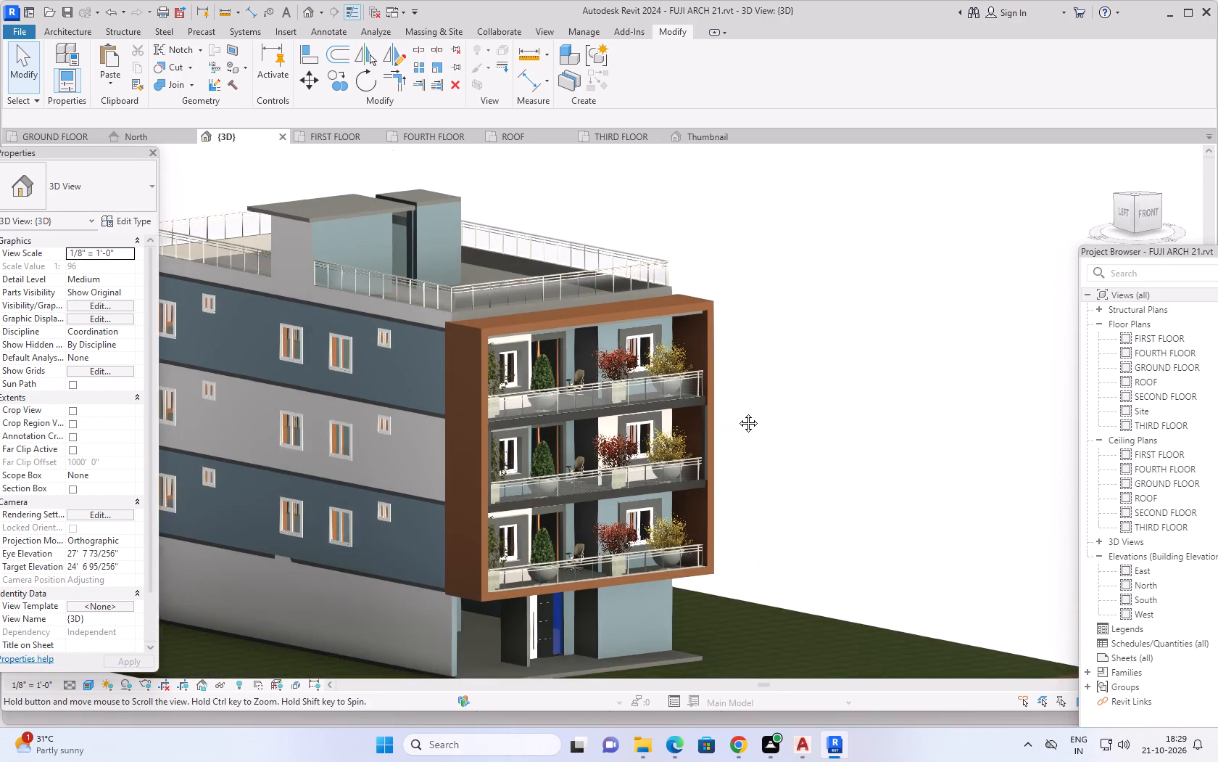
middle_click_drag(737, 412, 739, 412)
scroll(751, 440, "up", 3)
middle_click_drag(742, 415, 849, 452)
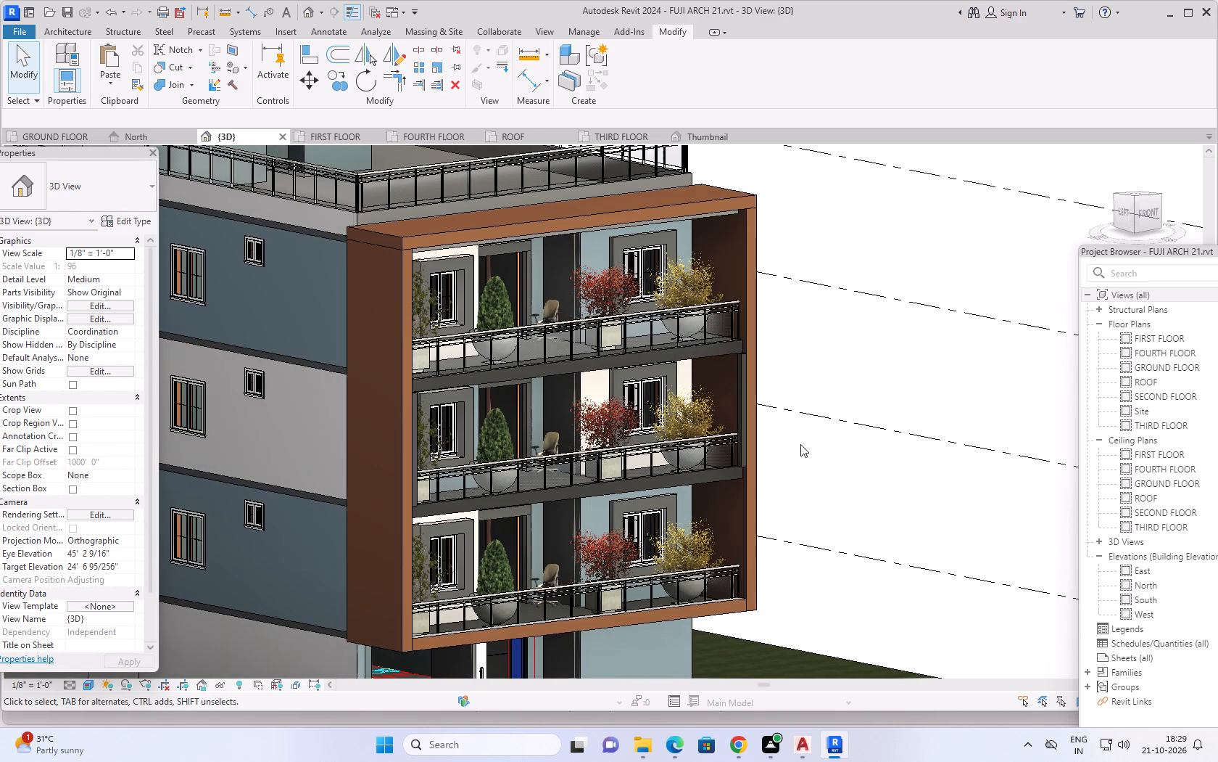
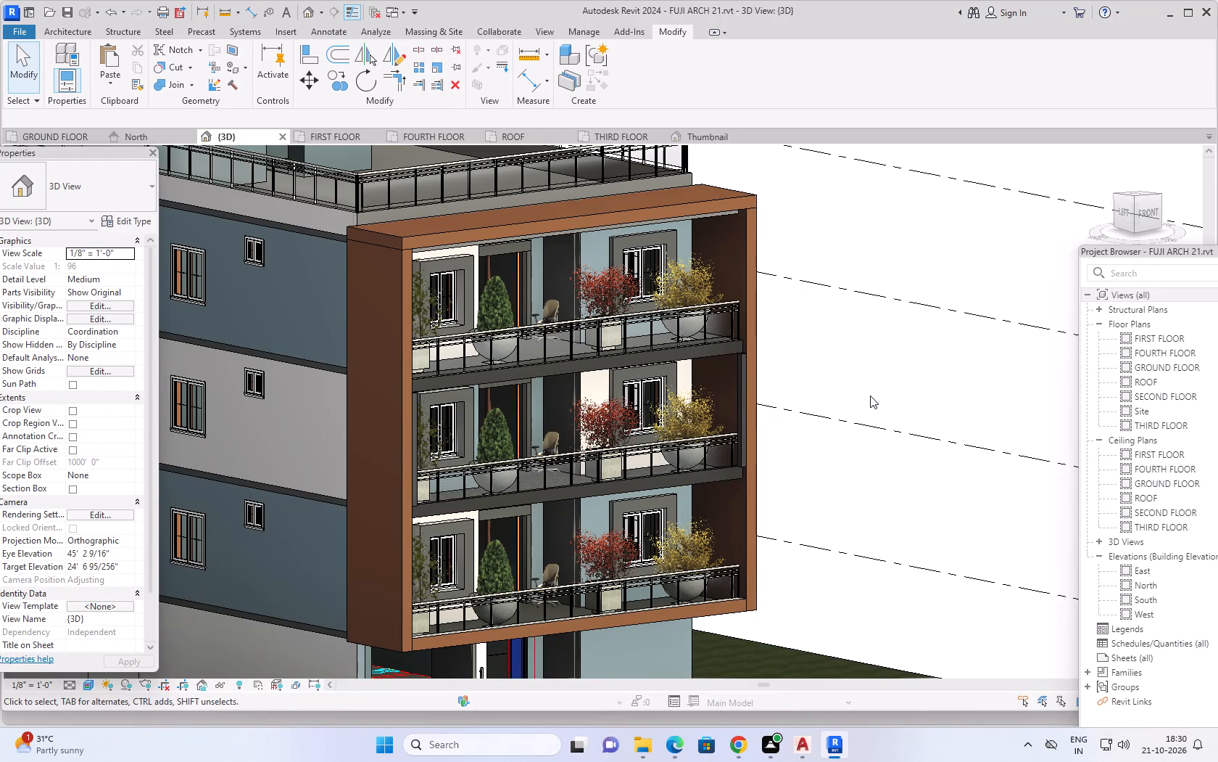
Examine the exterior around the balcony frame from the left side facade, the front and the right side facade.
scroll(830, 323, "down", 1)
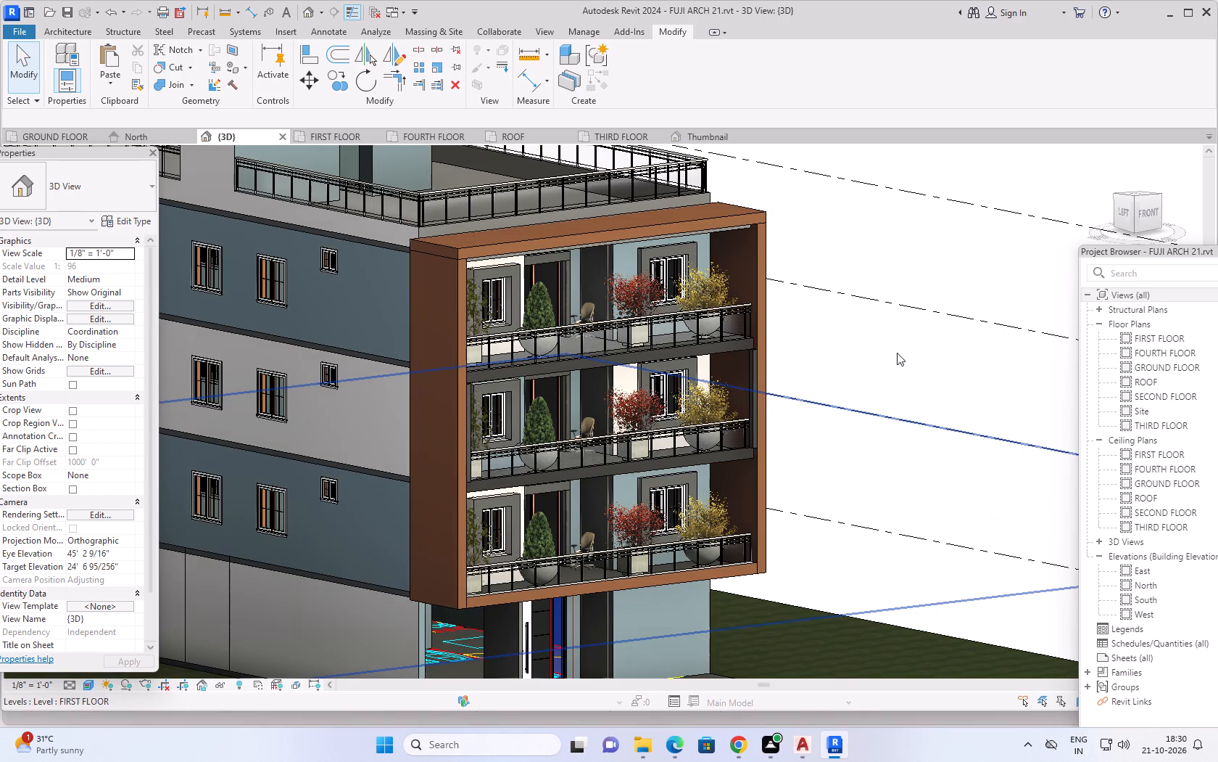
middle_click_drag(901, 311, 824, 367)
middle_click_drag(824, 367, 890, 368, "shift")
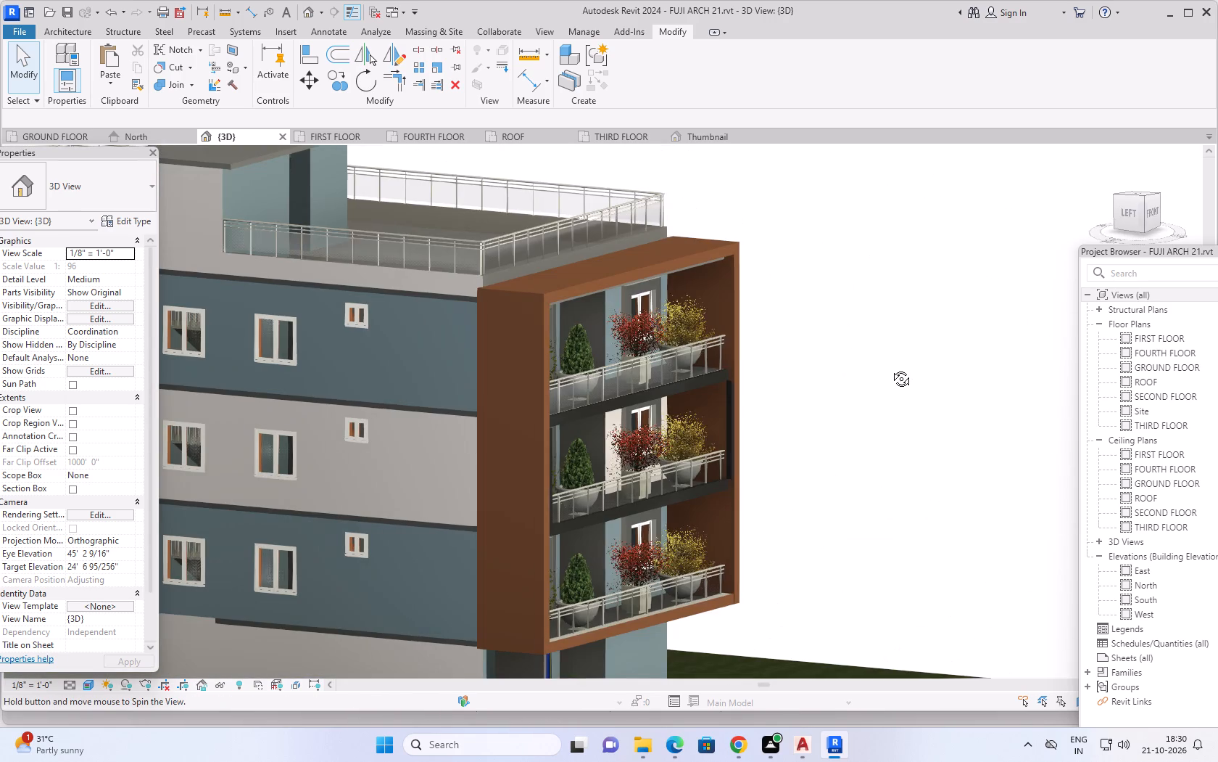
middle_click_drag(890, 368, 891, 369, "shift")
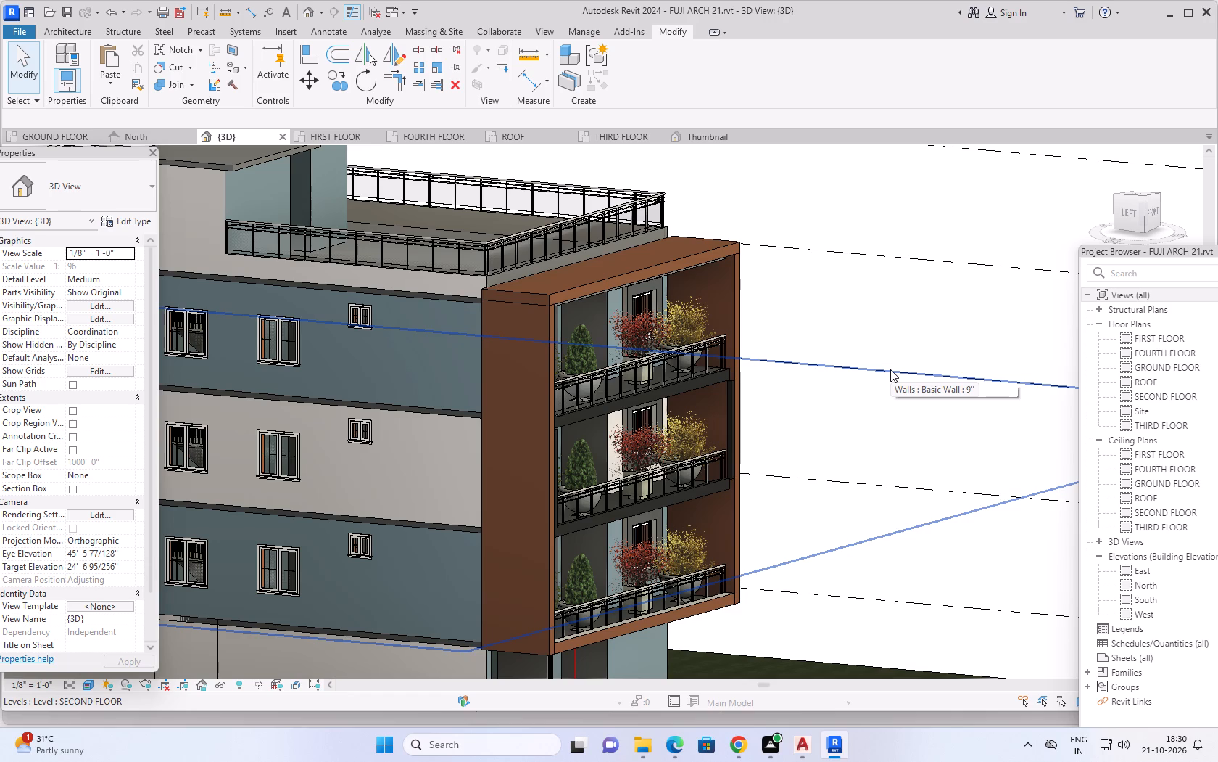
scroll(833, 319, "down", 2)
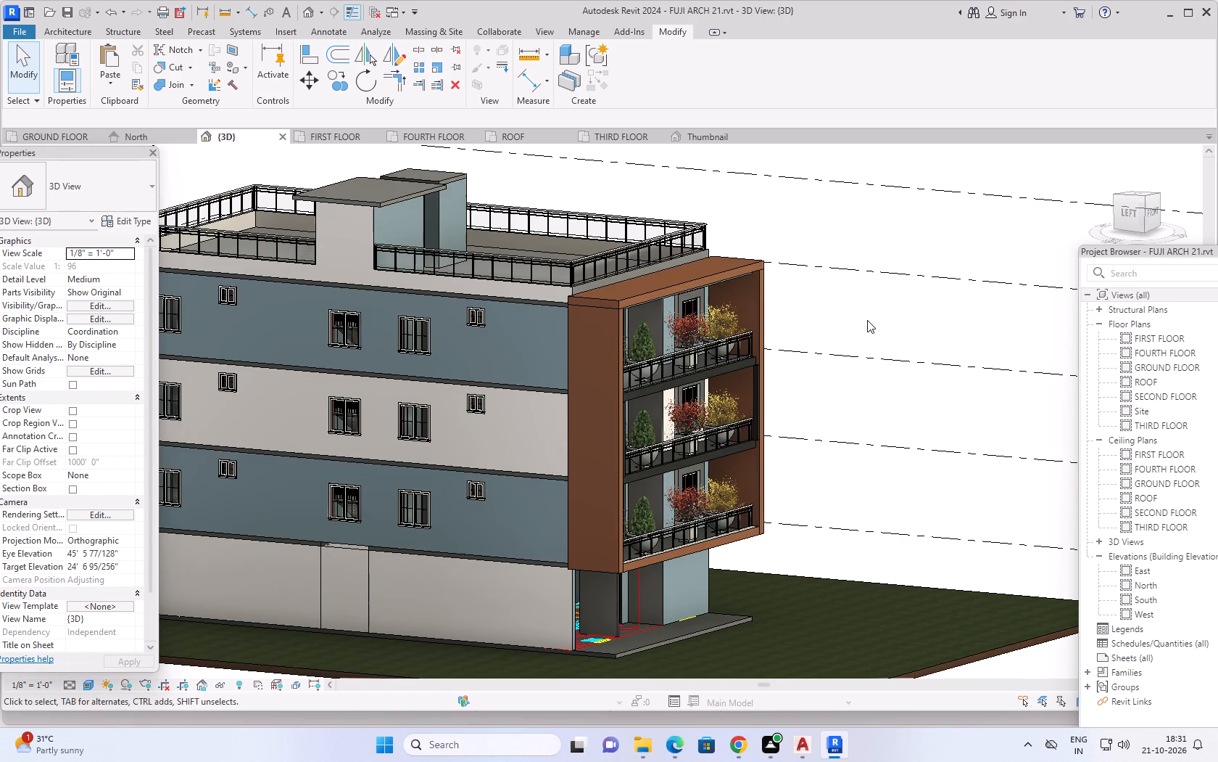
middle_click_drag(884, 321, 850, 341)
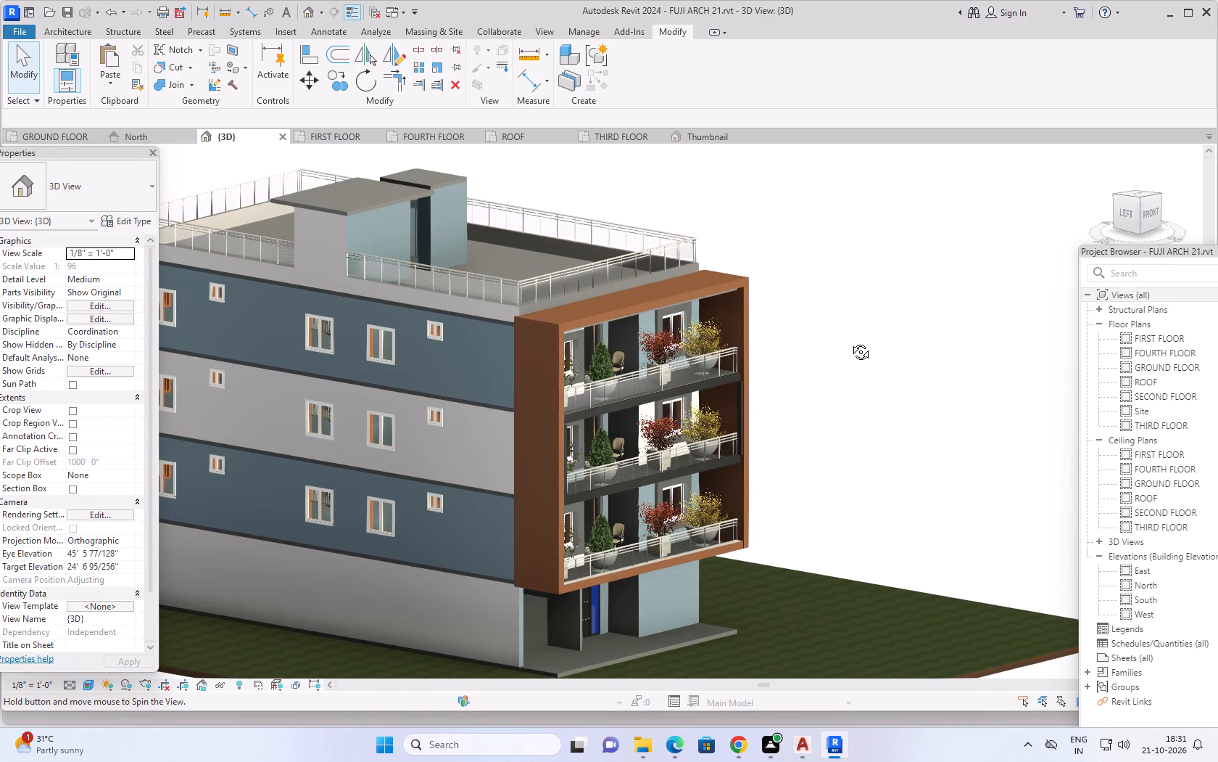
middle_click_drag(850, 341, 850, 343)
middle_click_drag(867, 343, 676, 401)
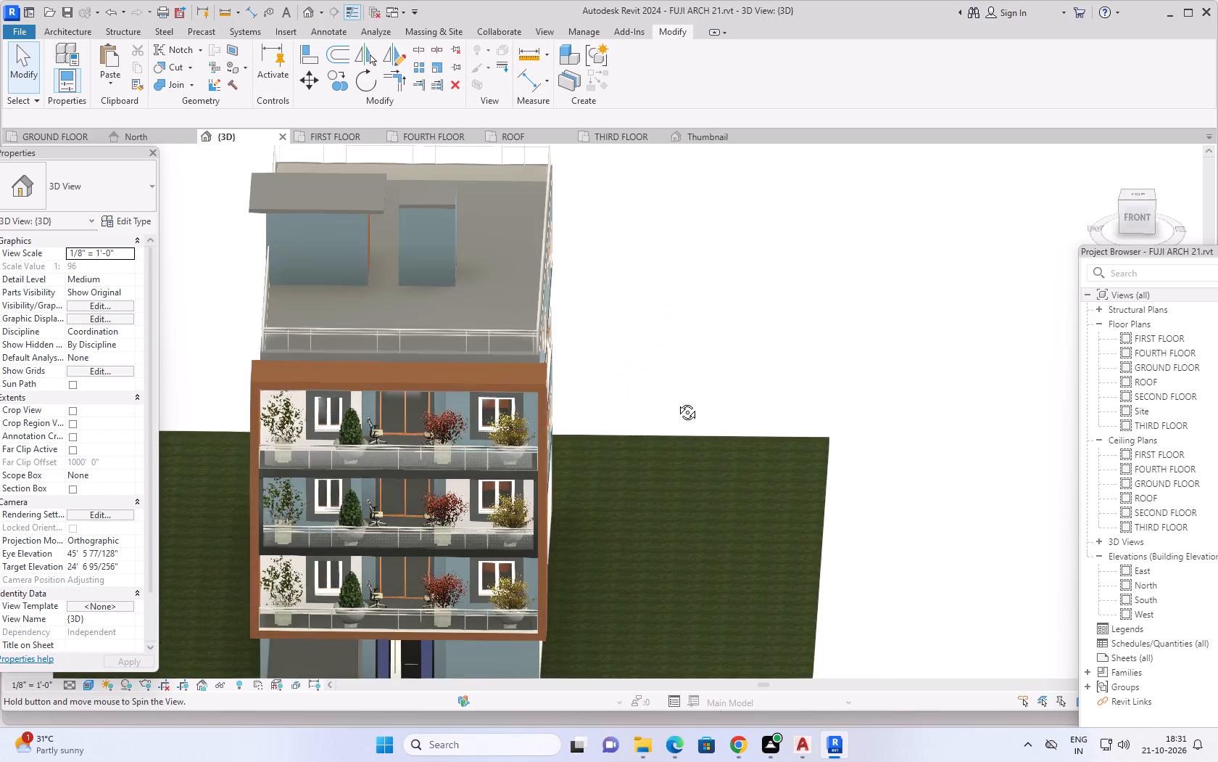
middle_click_drag(676, 401, 571, 300)
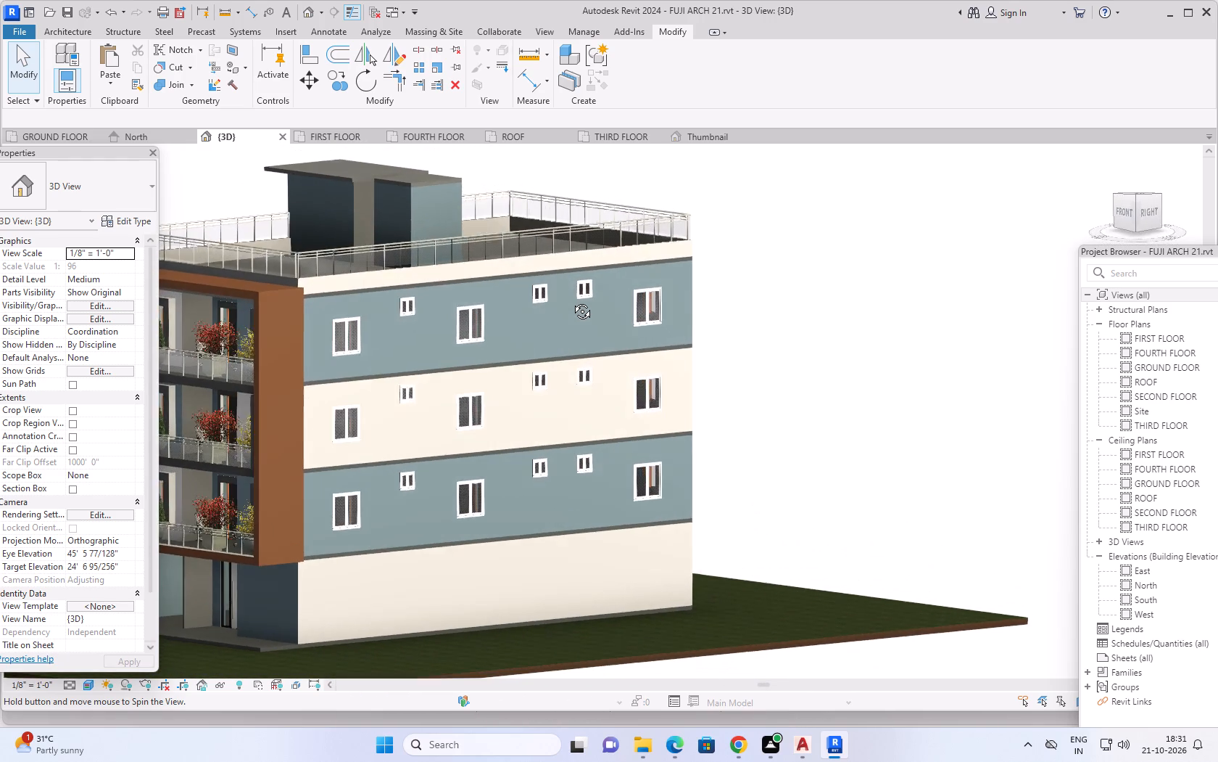
middle_click_drag(571, 300, 779, 303)
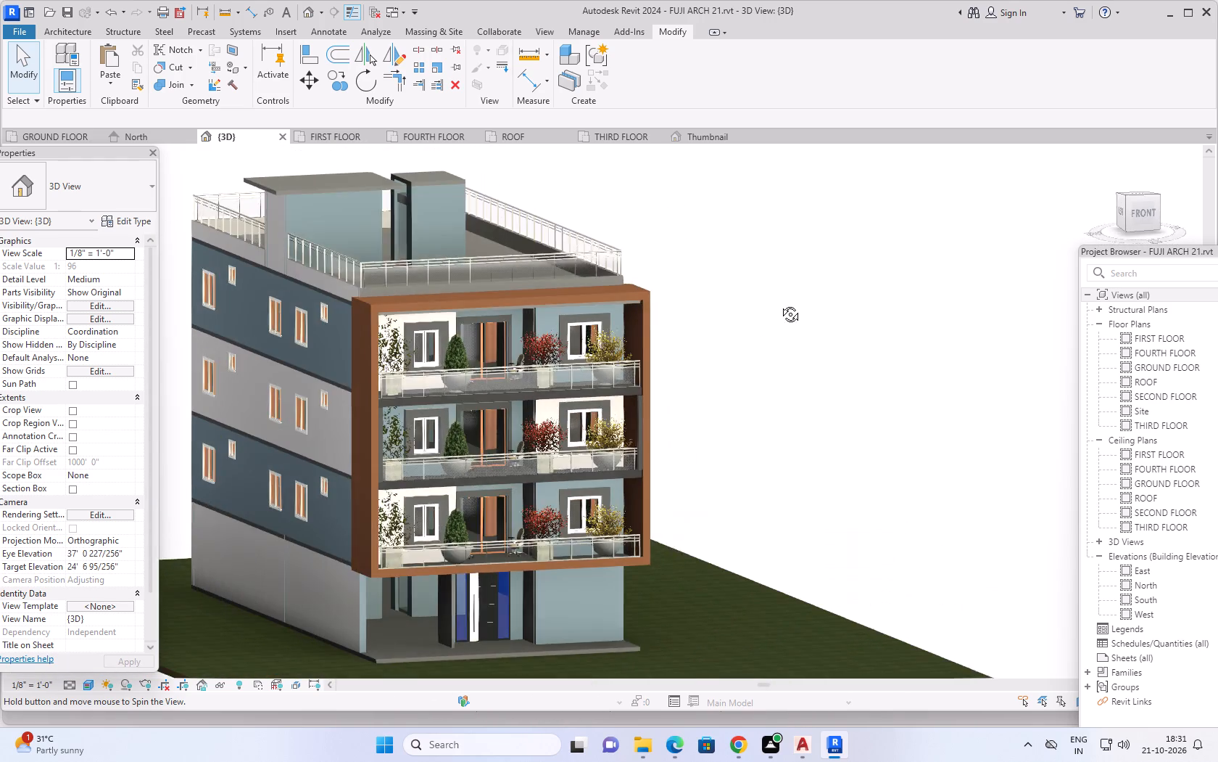
middle_click_drag(779, 303, 781, 301)
Examine the whole front-left corner, the balcony facade up close, and the rooftop with its stair rooms from above.
middle_click_drag(762, 396, 831, 345)
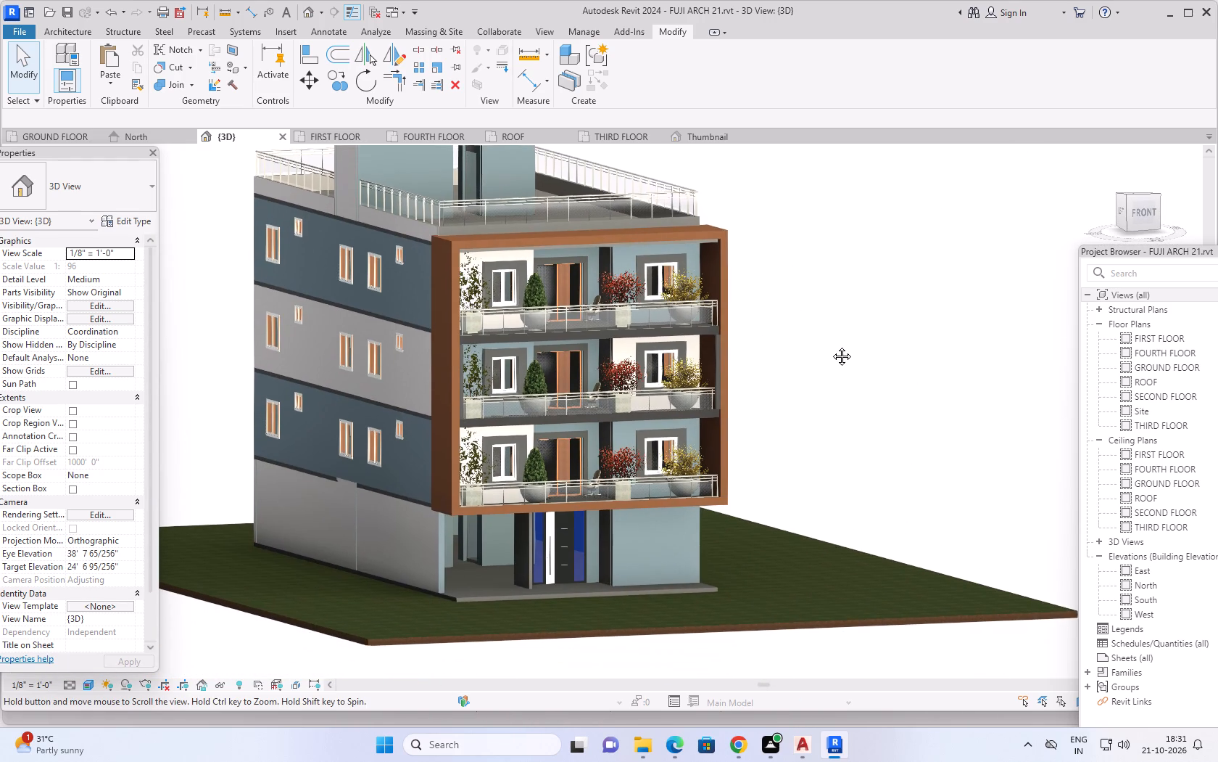
middle_click_drag(809, 391, 859, 398)
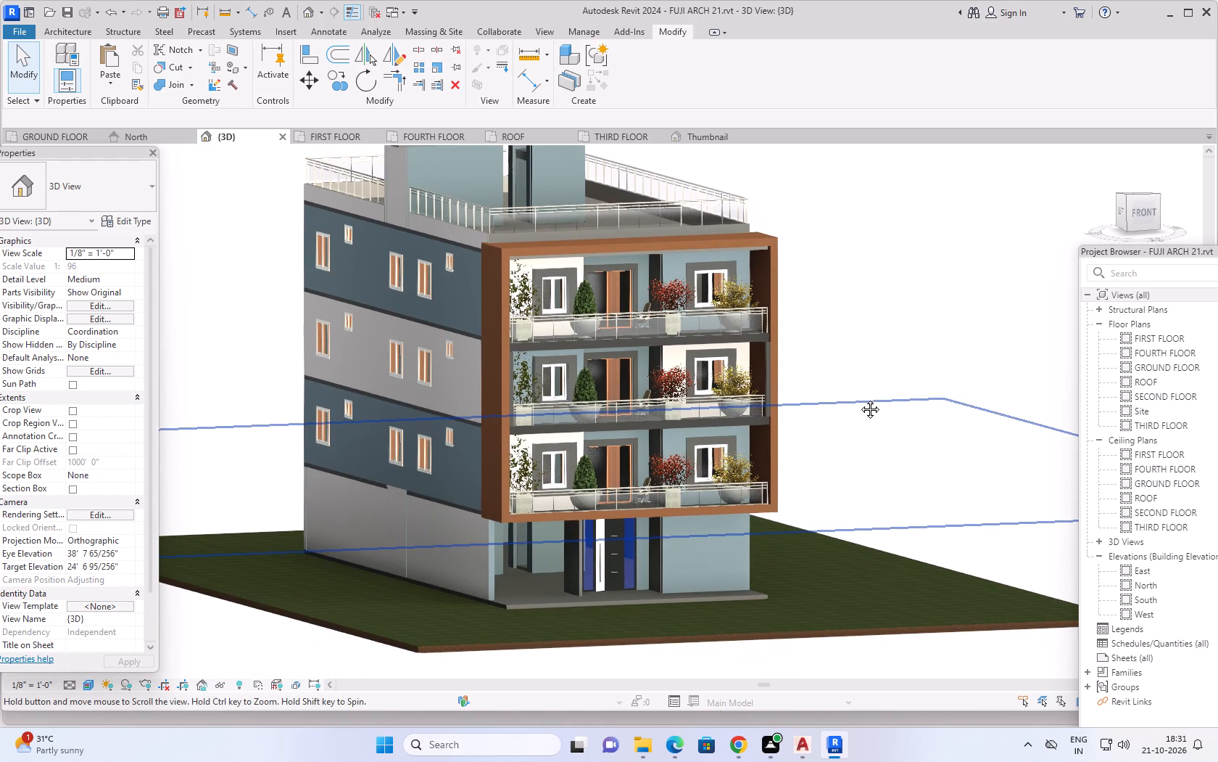
middle_click_drag(859, 398, 861, 399)
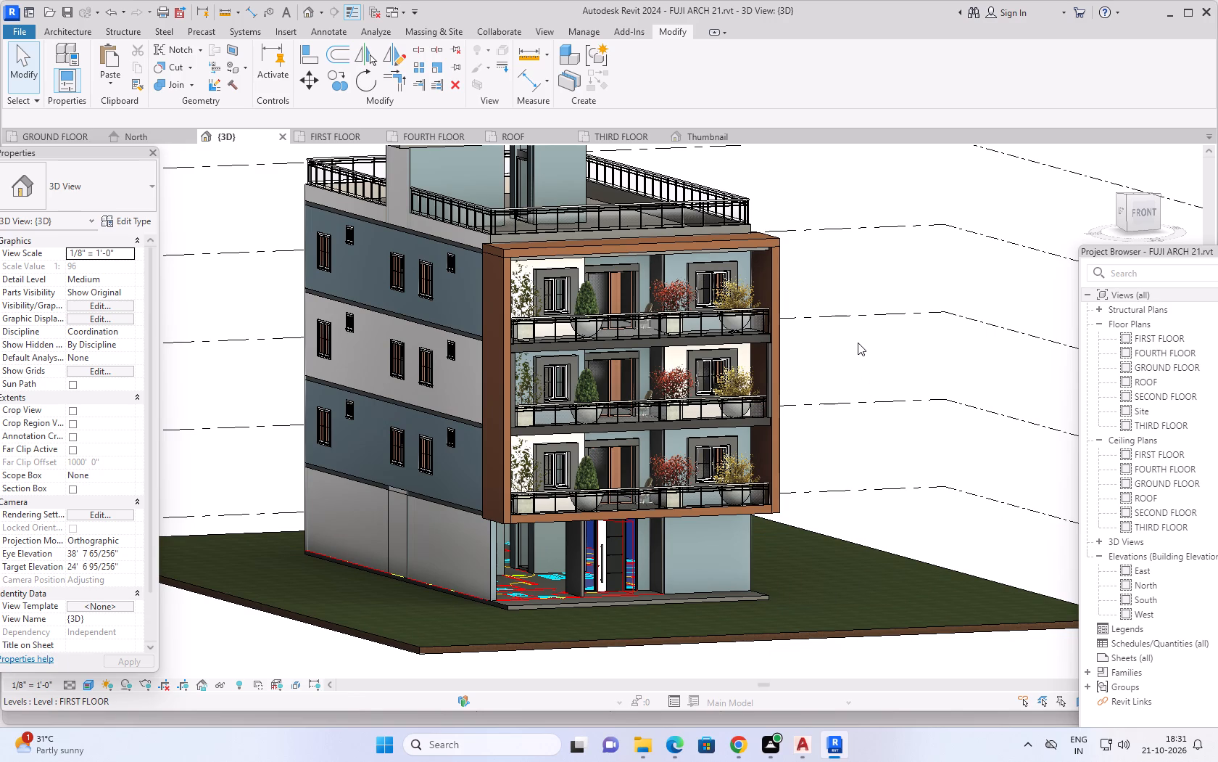
scroll(857, 343, "up", 2)
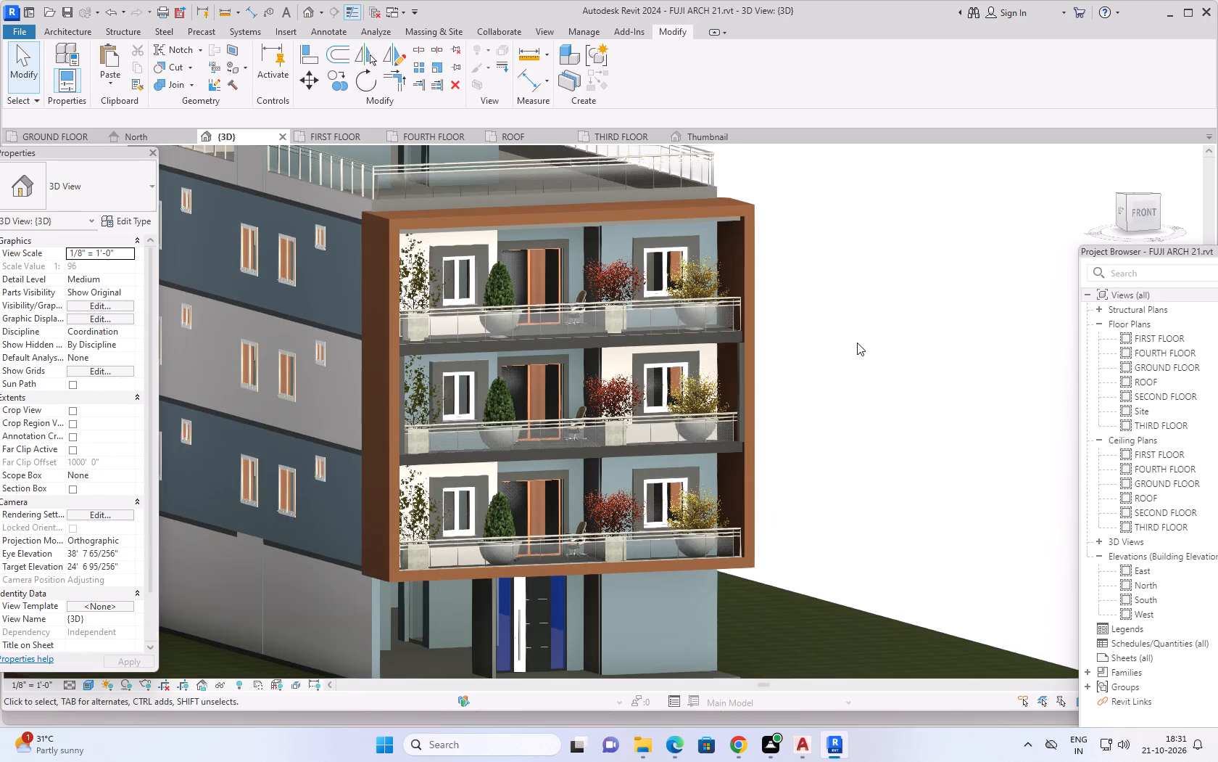
scroll(857, 343, "down", 2)
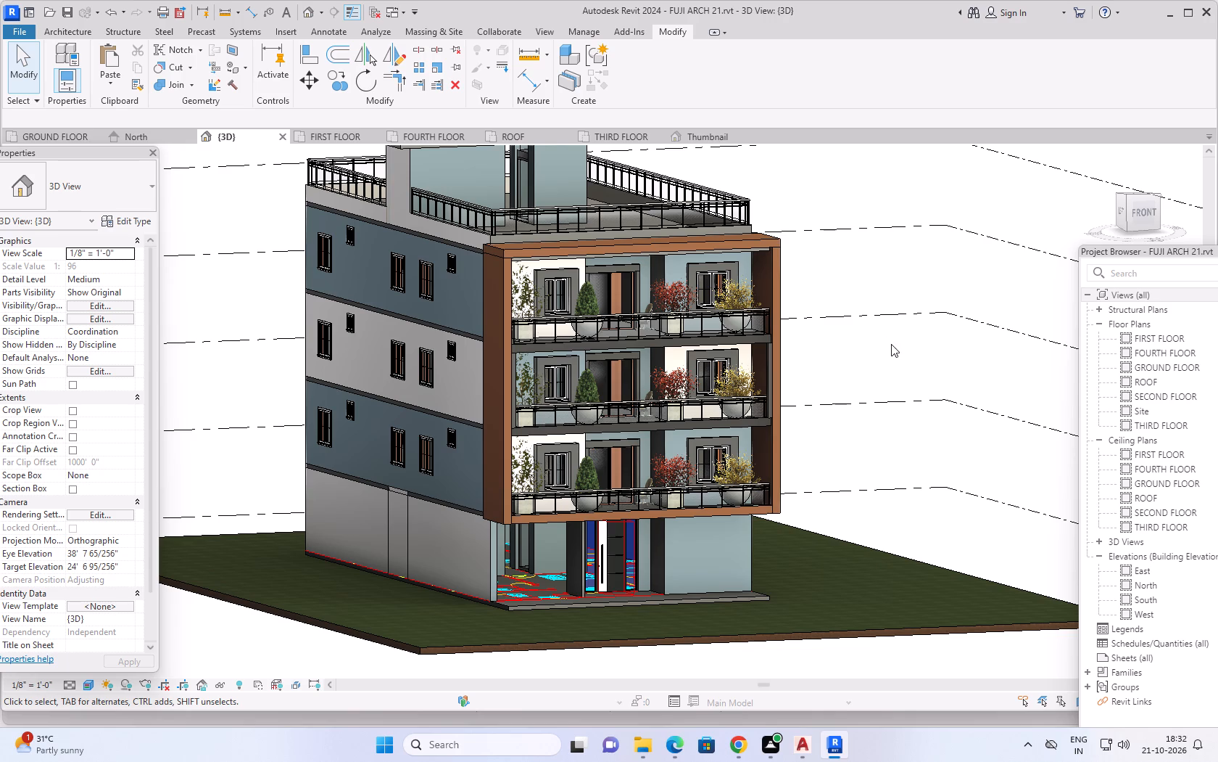
middle_click_drag(874, 354, 887, 386)
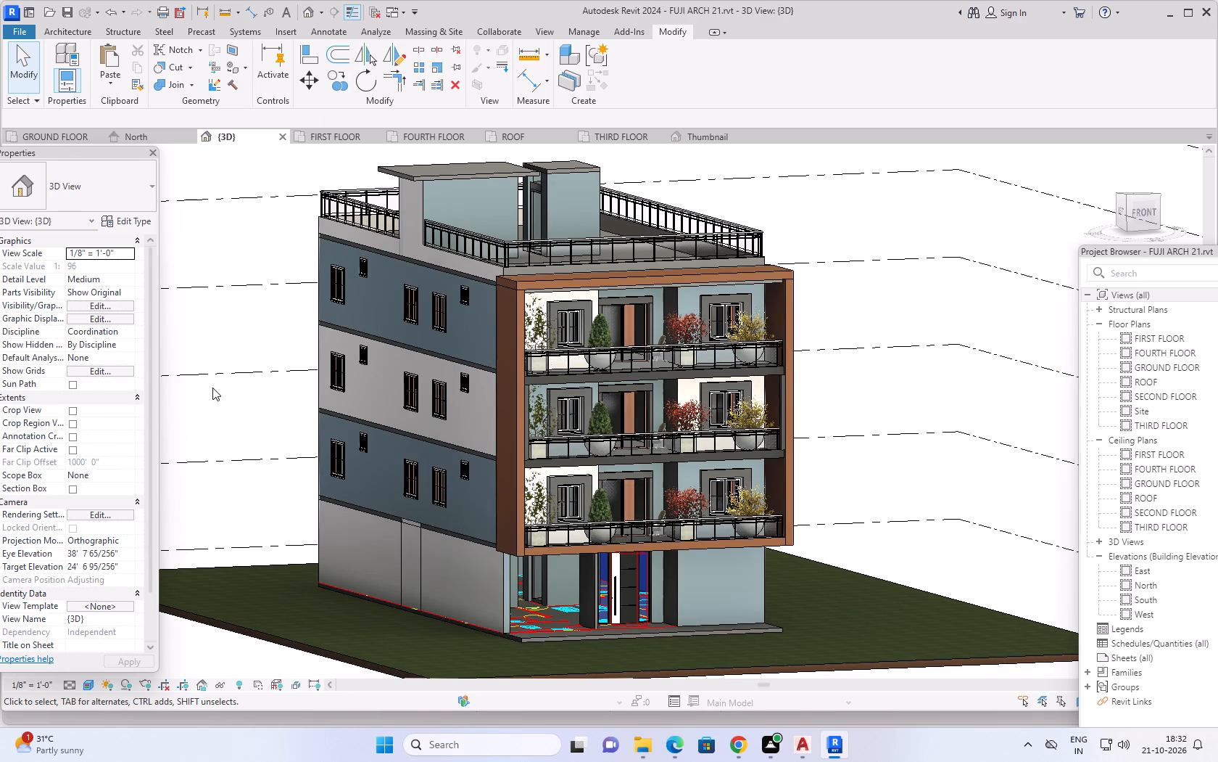
middle_click_drag(214, 381, 239, 488)
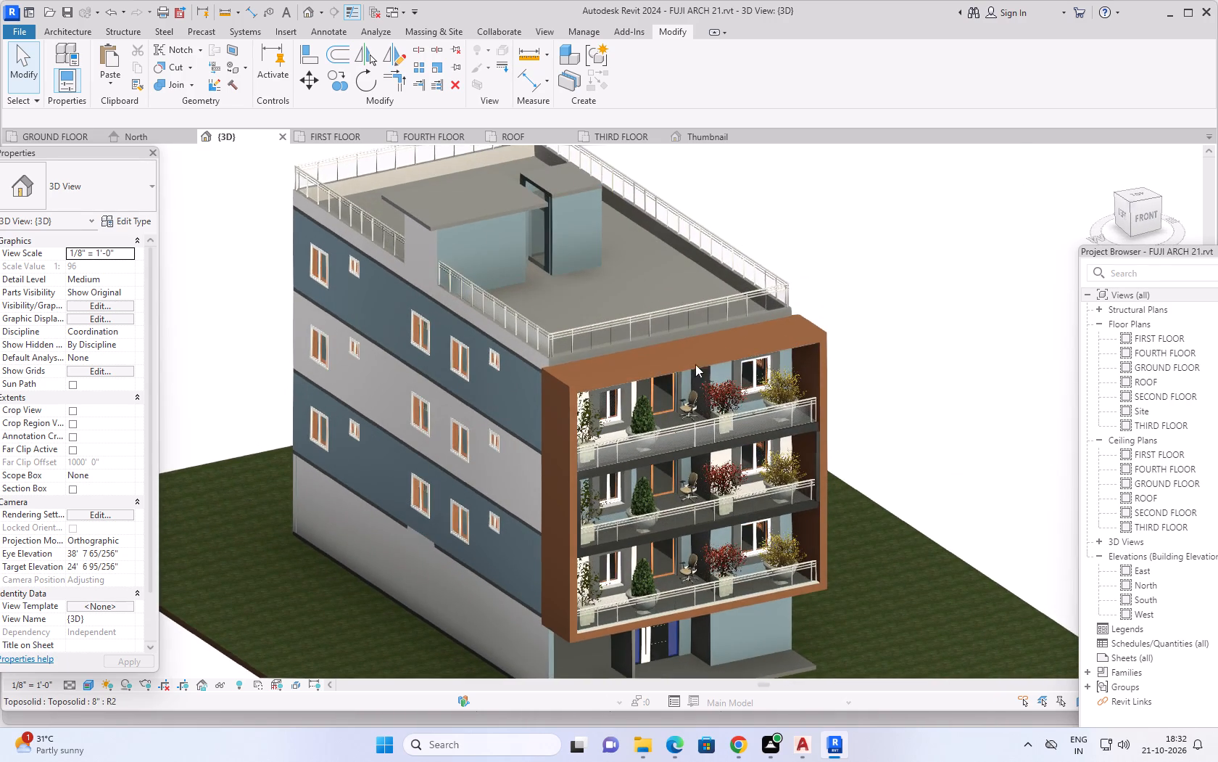
middle_click_drag(798, 236, 815, 288)
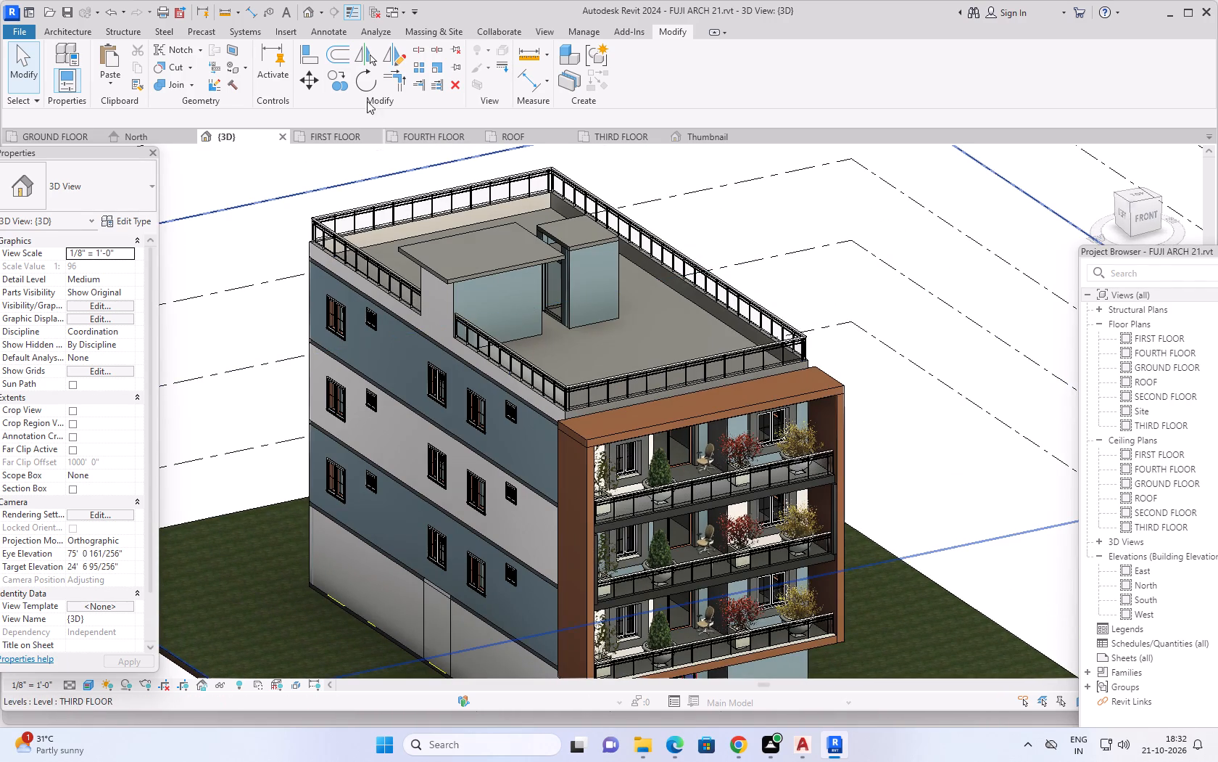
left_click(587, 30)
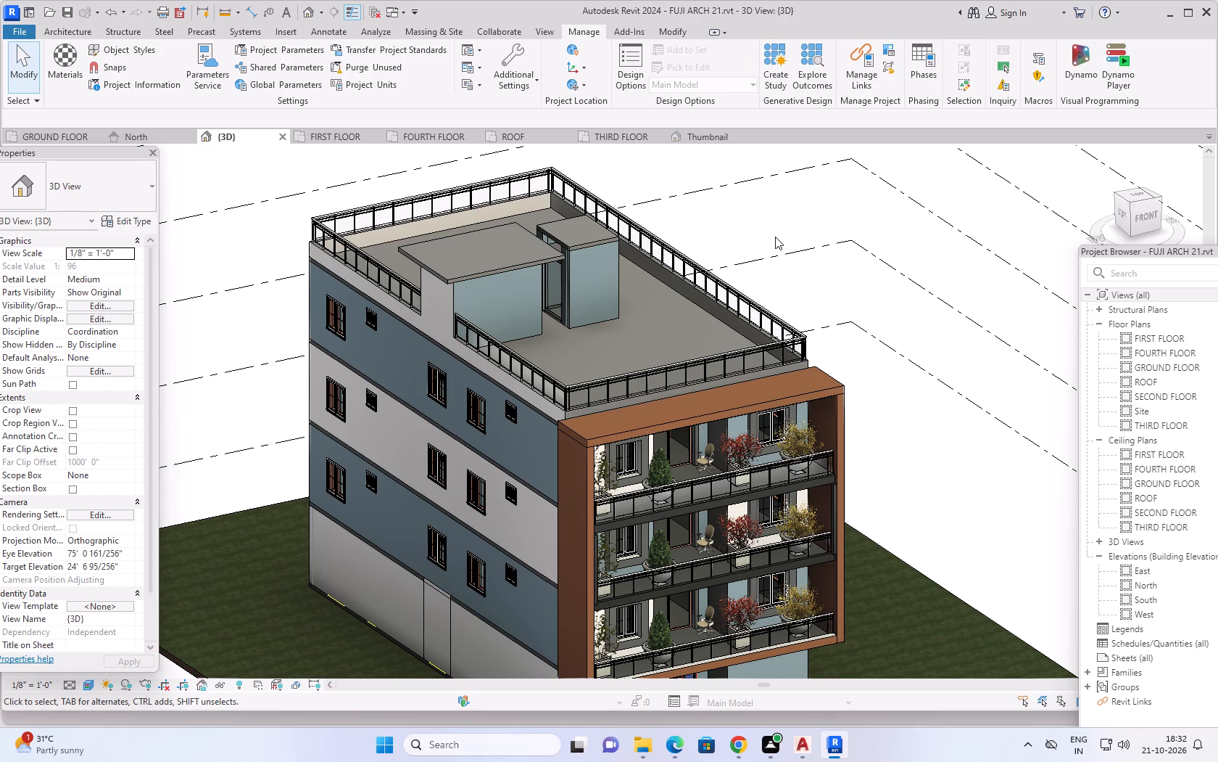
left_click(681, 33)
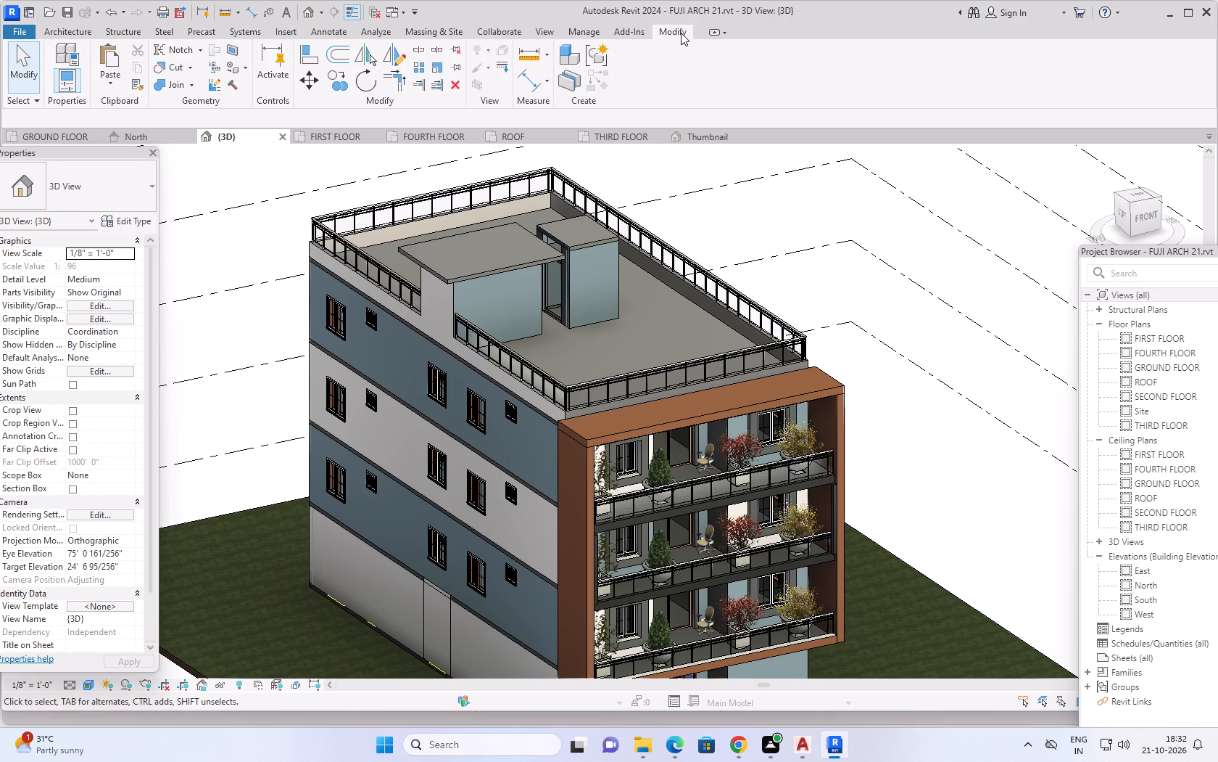
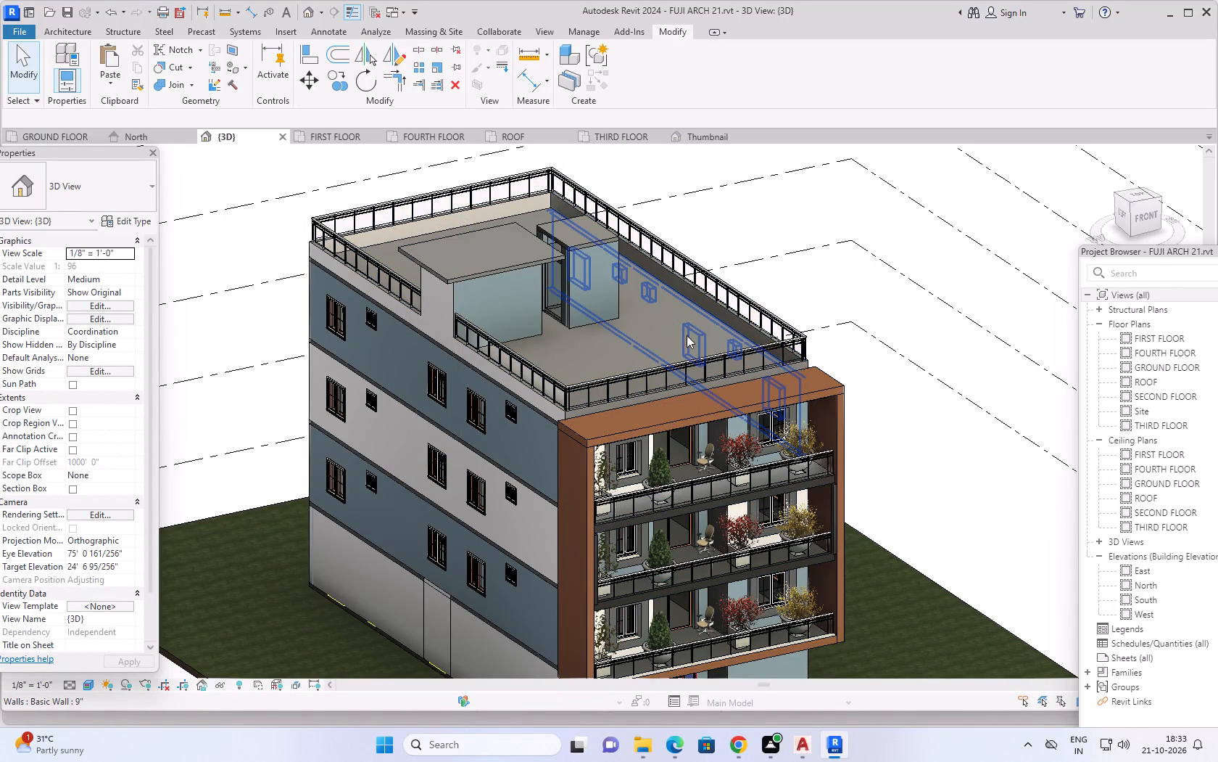
Paint the top faces of the main roof slab and both rooftop stair-room roof slabs with the DUSTY ROSE material.
left_click(232, 66)
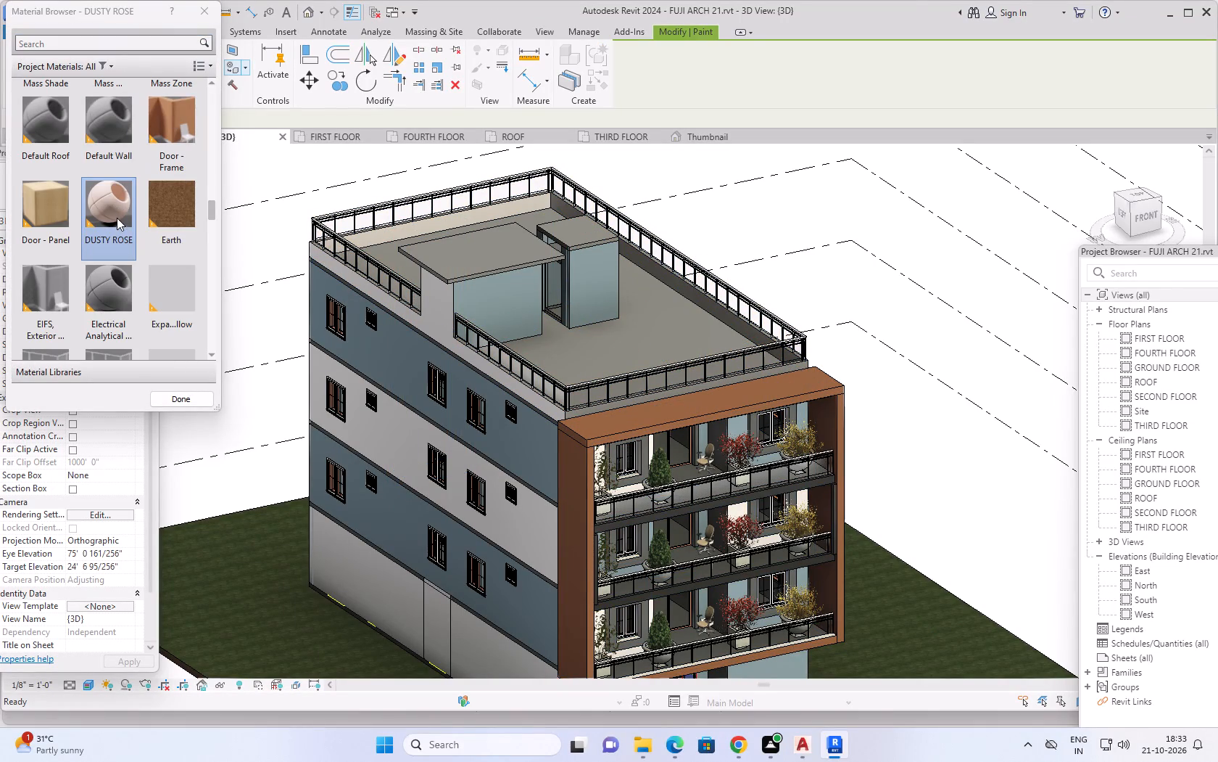
left_click(116, 216)
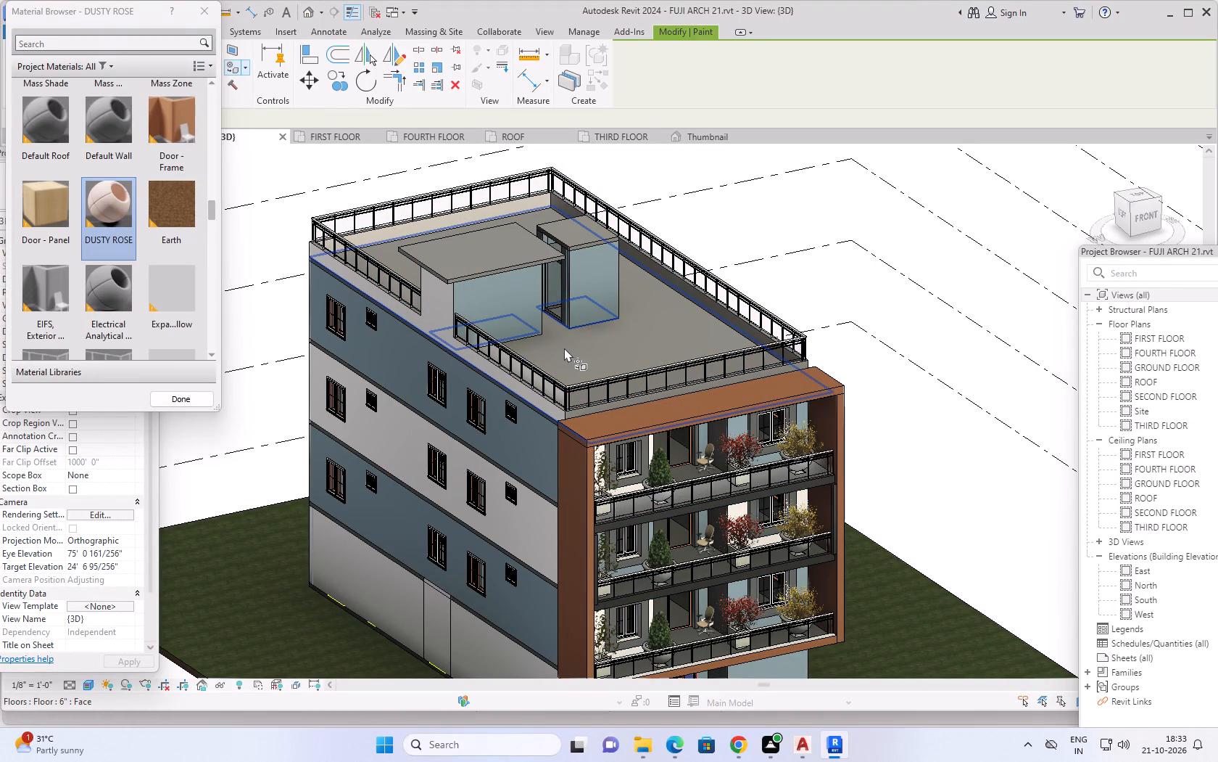
left_click(595, 348)
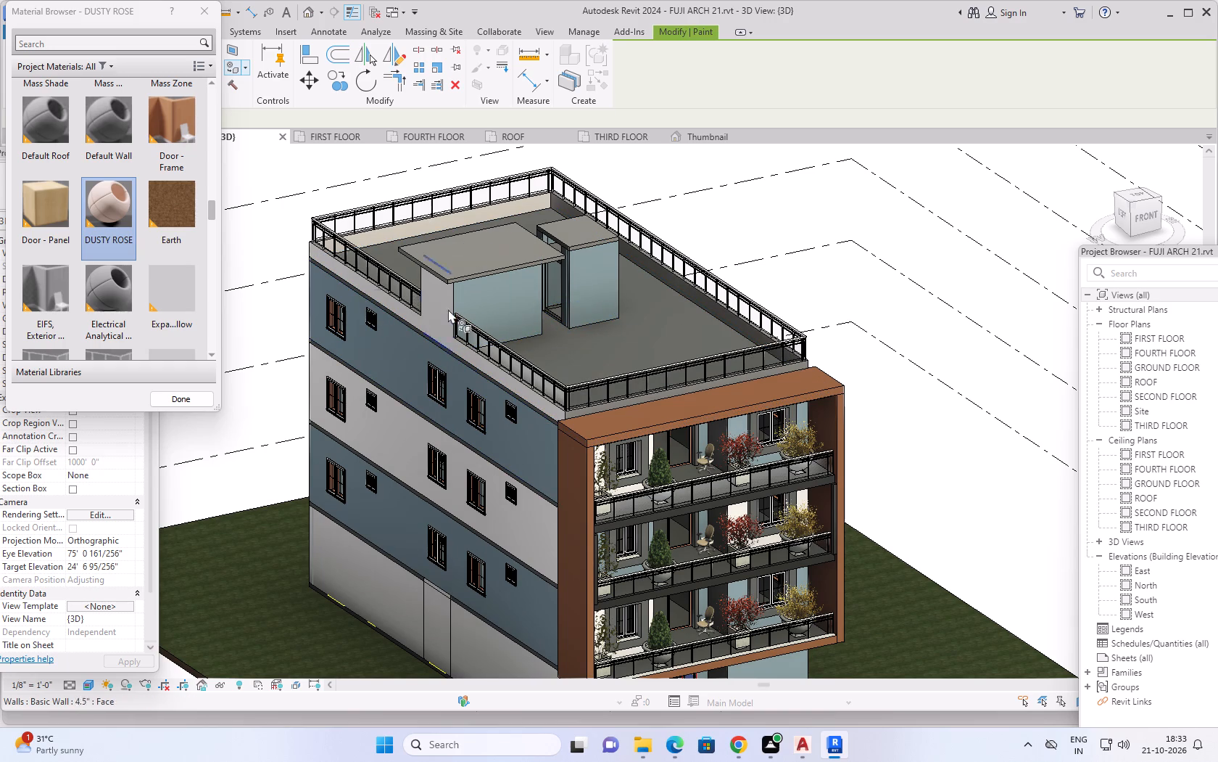
left_click(499, 253)
left_click(596, 229)
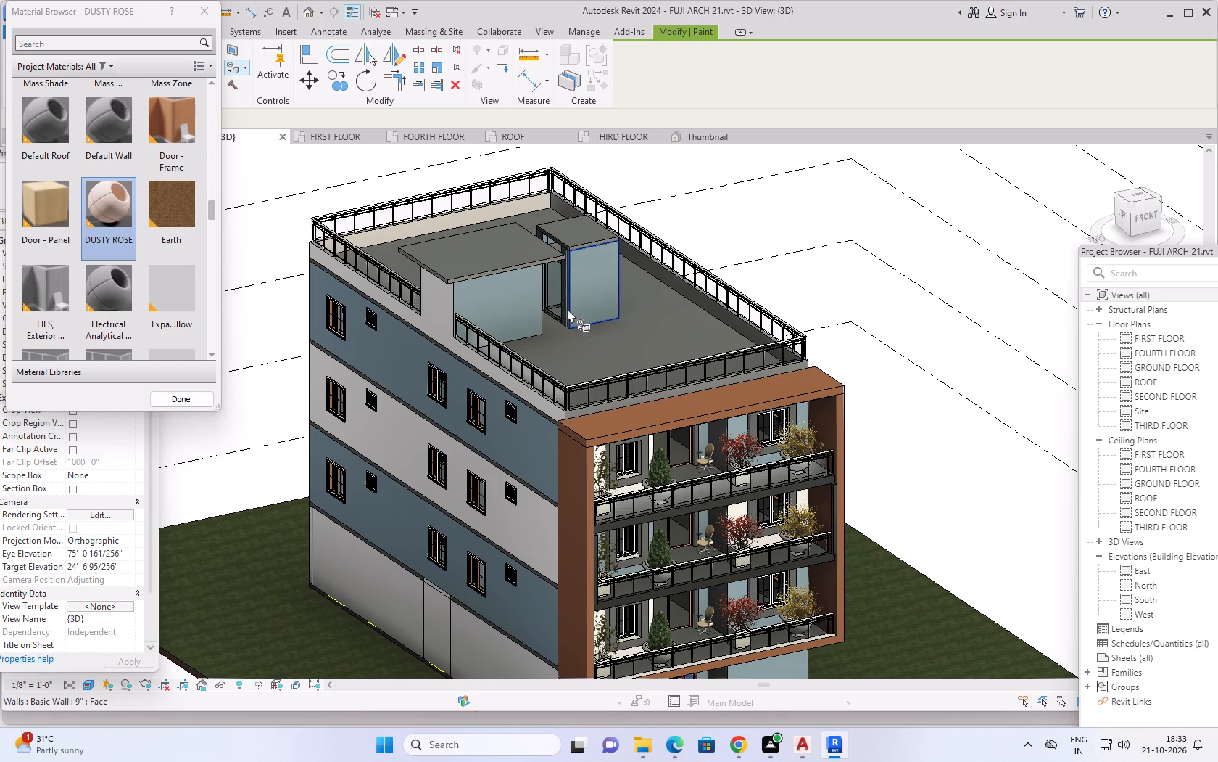
Examine the painted roof slab and the stair rooms up close from the front-left and front-right corners.
middle_click_drag(567, 308, 608, 287, "shift")
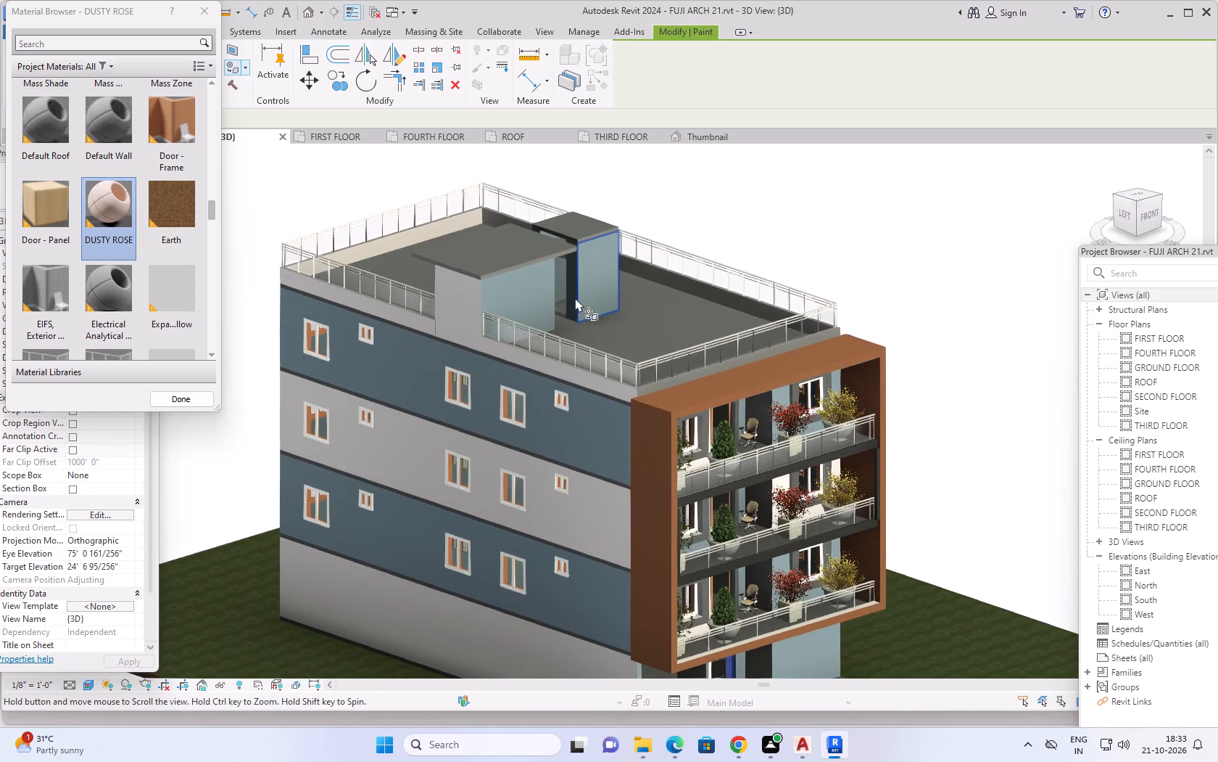
scroll(543, 292, "up", 7)
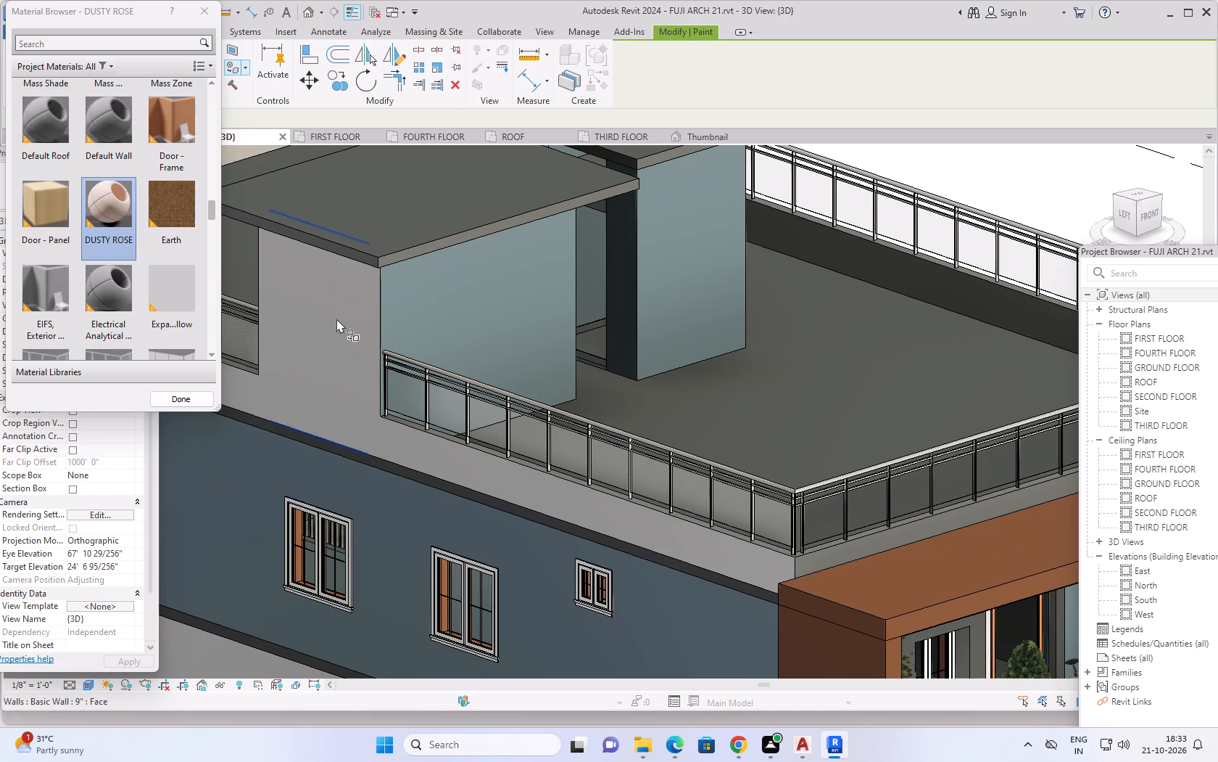
scroll(548, 328, "down", 2)
scroll(611, 332, "down", 2)
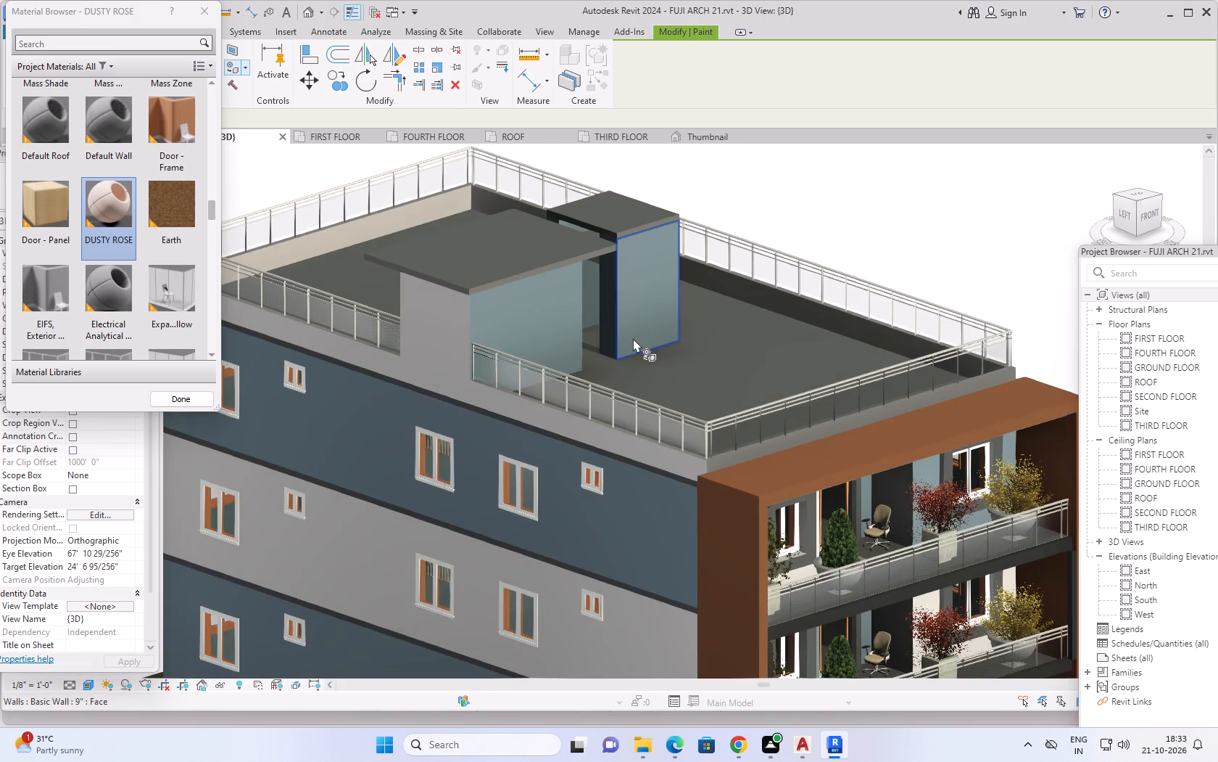
middle_click_drag(682, 334, 455, 301, "shift")
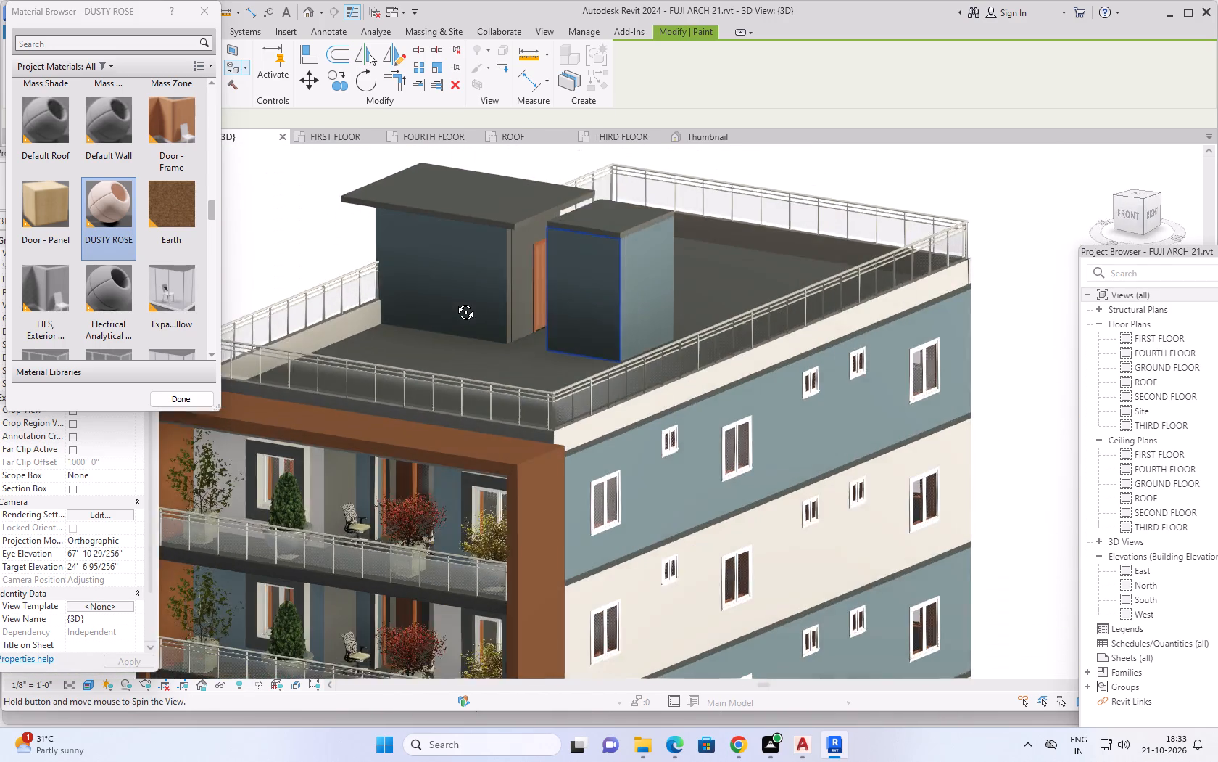
middle_click_drag(455, 301, 409, 303, "shift")
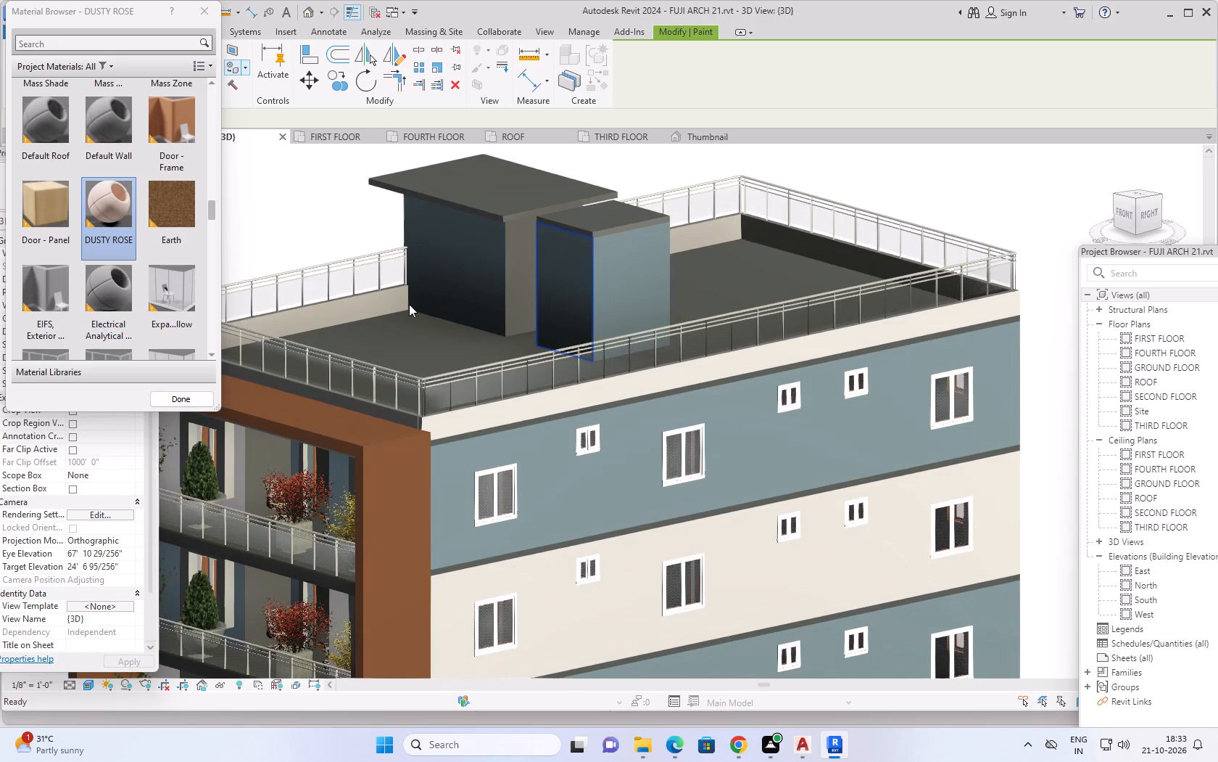
scroll(507, 266, "up", 5)
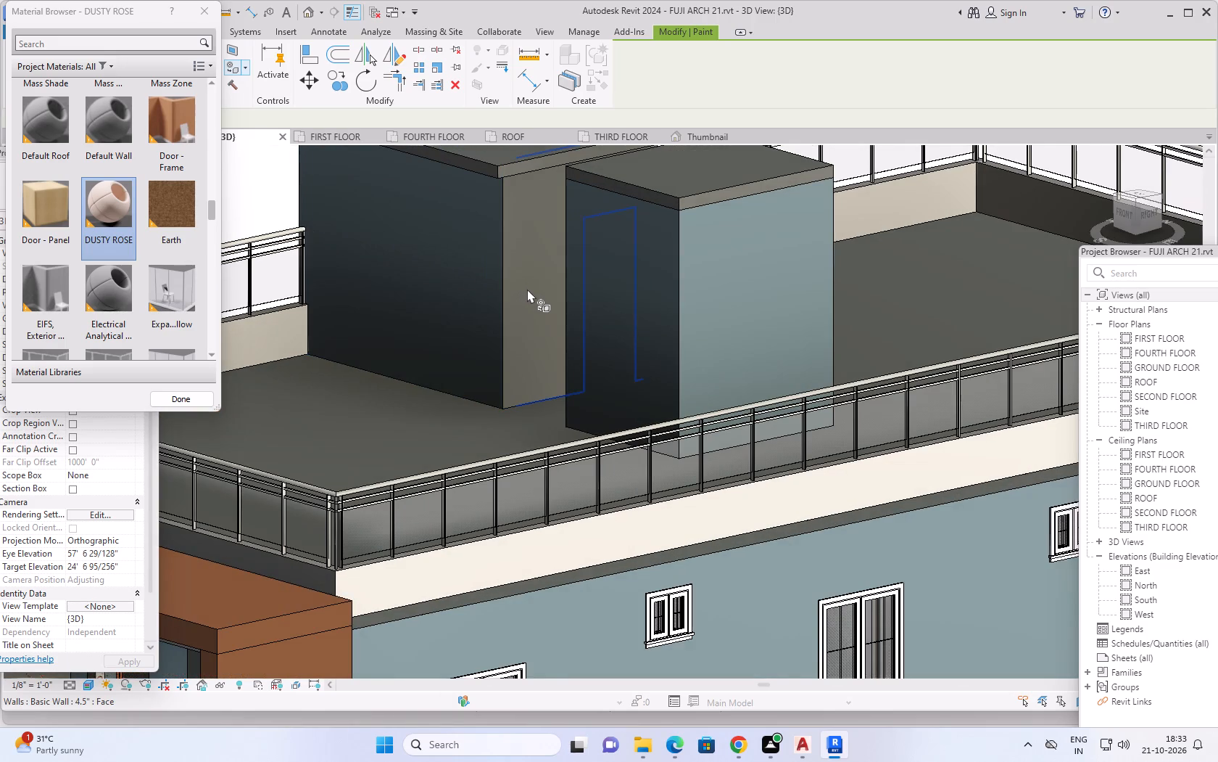
scroll(479, 315, "down", 7)
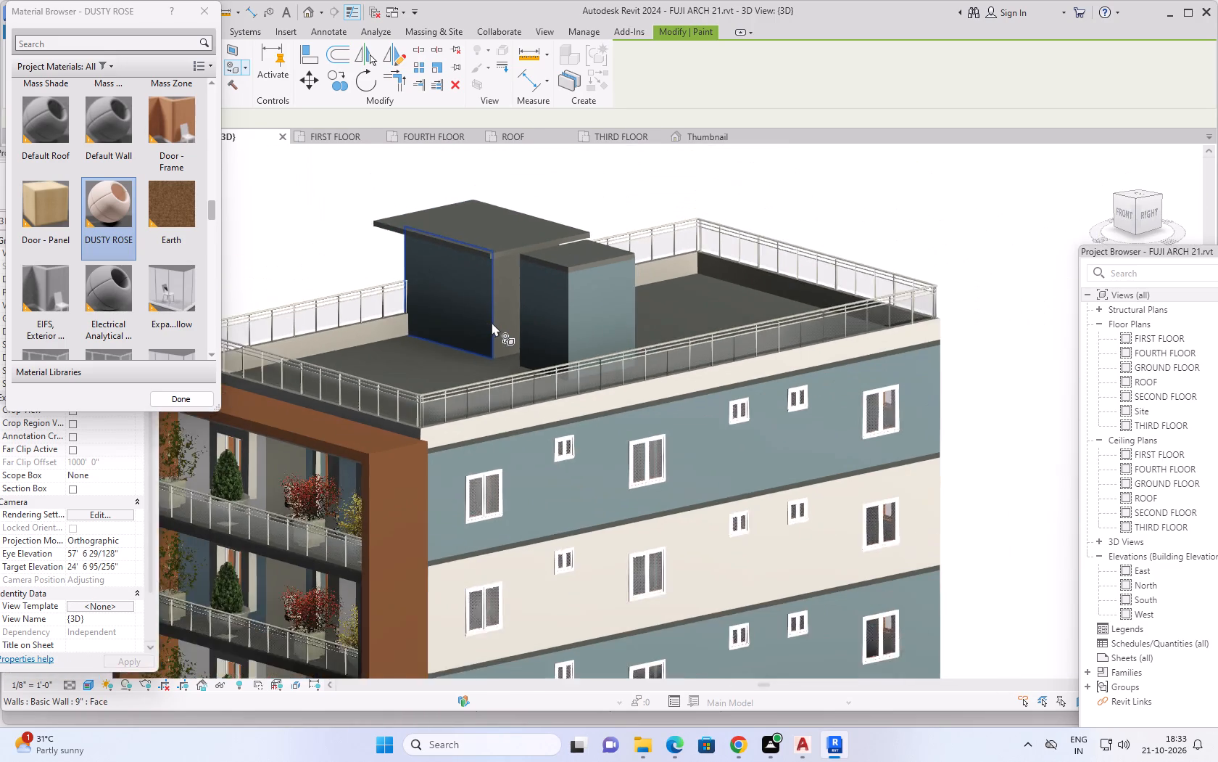
scroll(492, 322, "down", 2)
Examine the whole building from the front-right corner round to the front-left corner, including the rooftop from above.
middle_click_drag(457, 319, 558, 302, "shift")
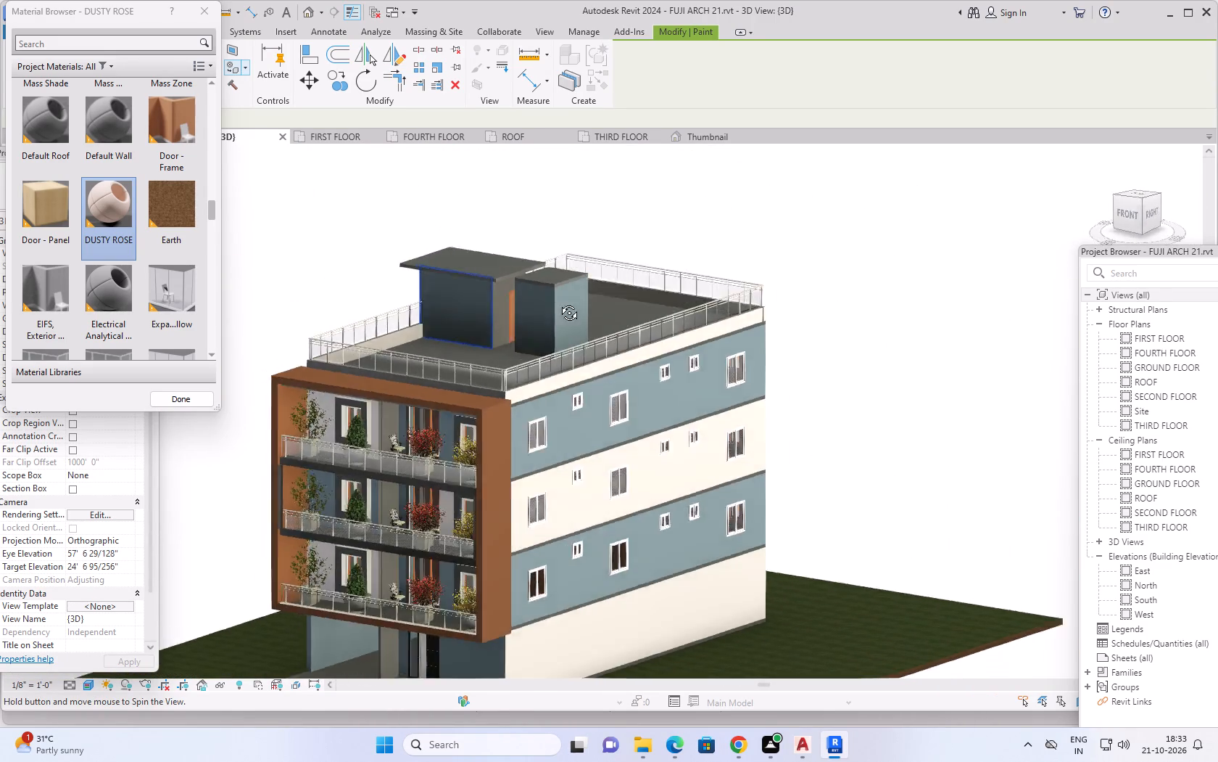
middle_click_drag(558, 302, 750, 268, "shift")
middle_click_drag(855, 276, 845, 268)
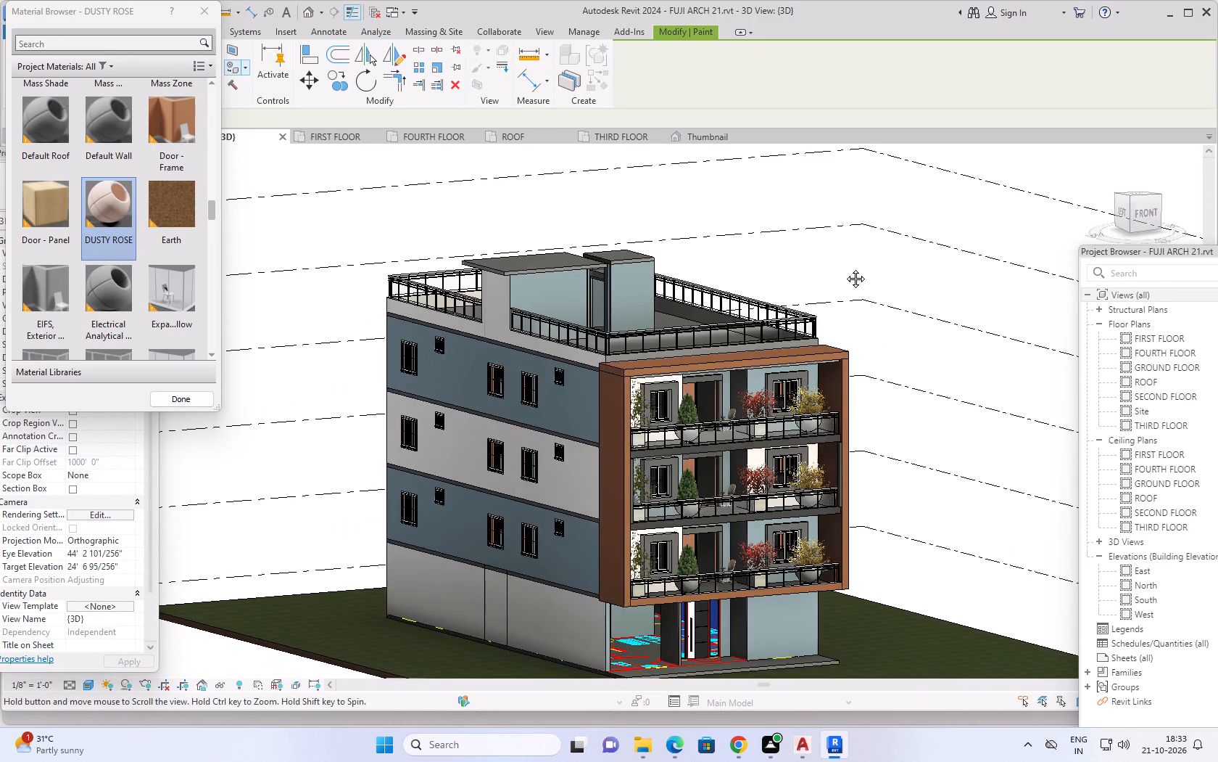
middle_click_drag(845, 268, 738, 202)
middle_click_drag(811, 319, 857, 371)
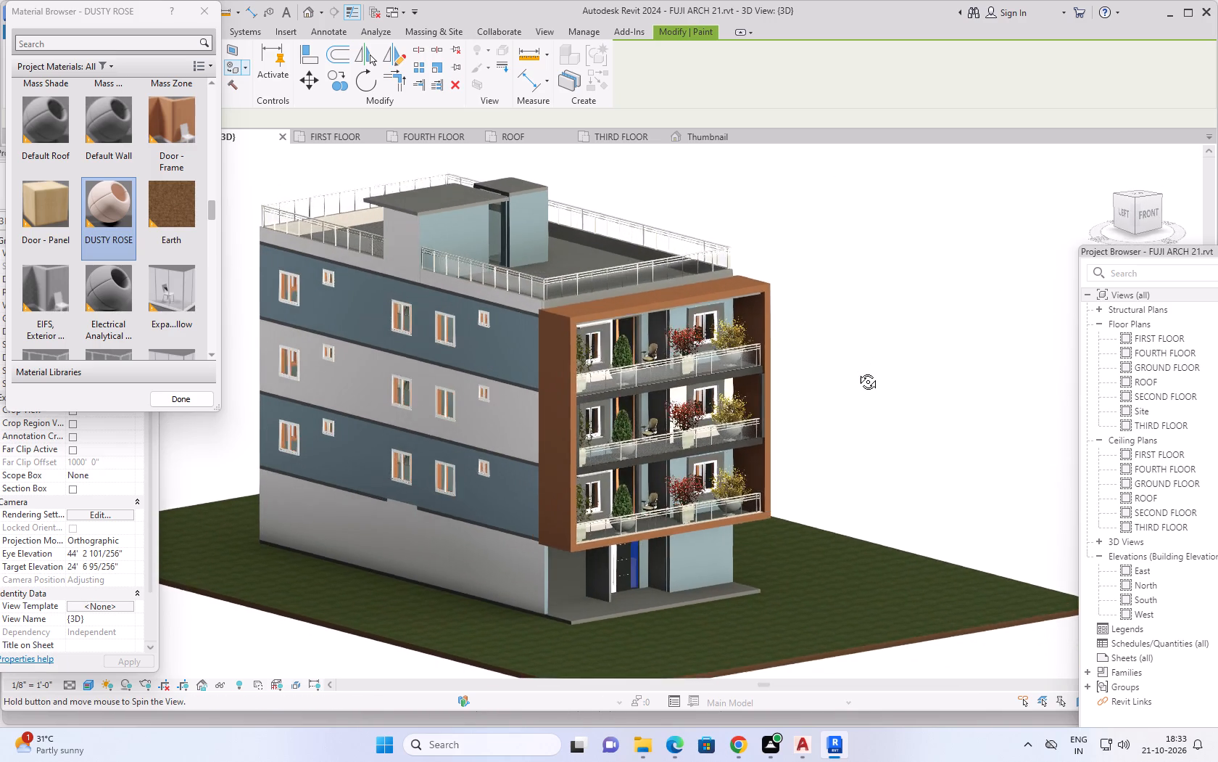
middle_click_drag(857, 371, 850, 409)
middle_click_drag(836, 406, 842, 381)
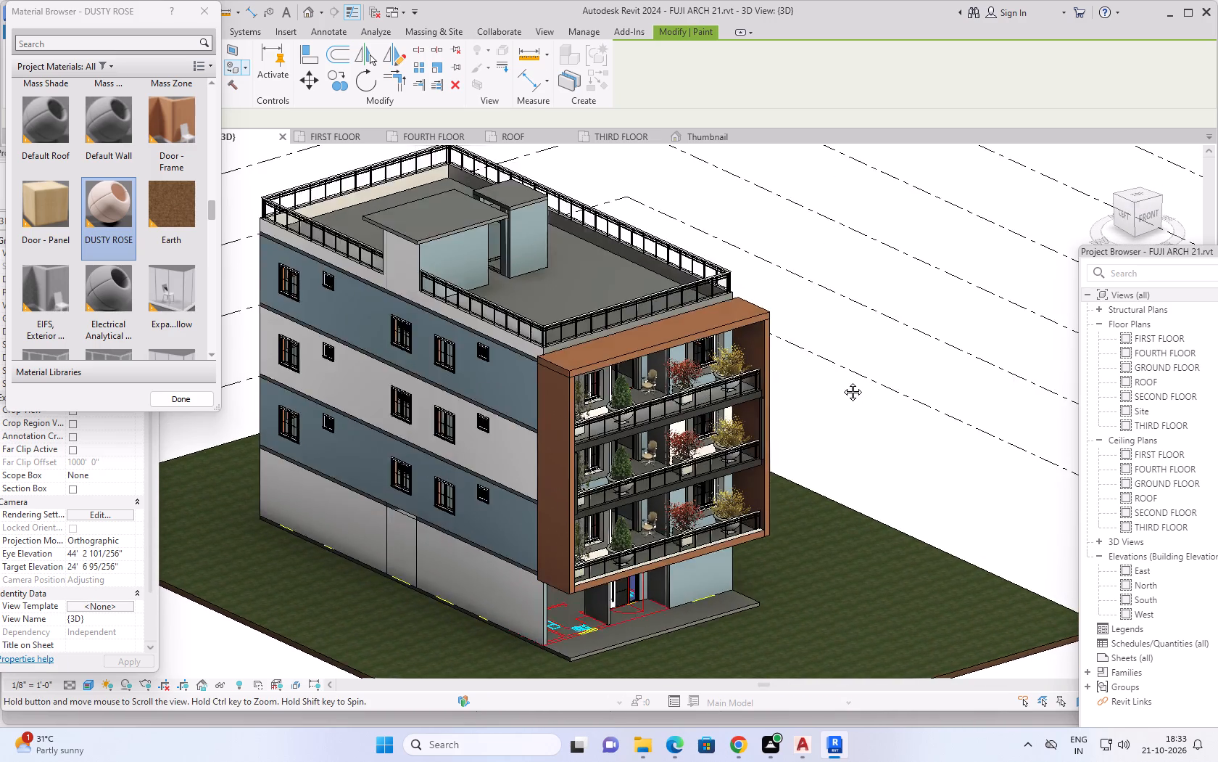
middle_click_drag(842, 381, 858, 329)
middle_click_drag(860, 343, 870, 309, "shift")
scroll(861, 336, "up", 1, "shift")
middle_click(871, 309)
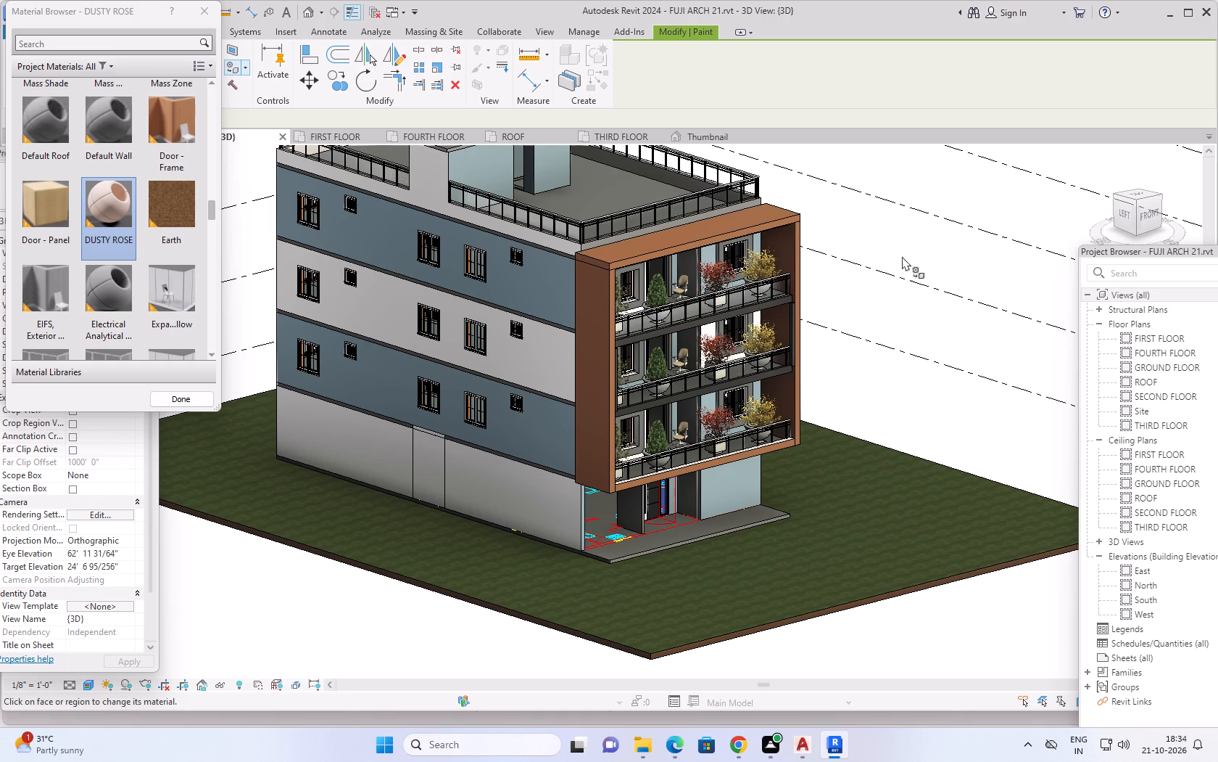
scroll(905, 297, "down", 1)
middle_click_drag(929, 295, 855, 345)
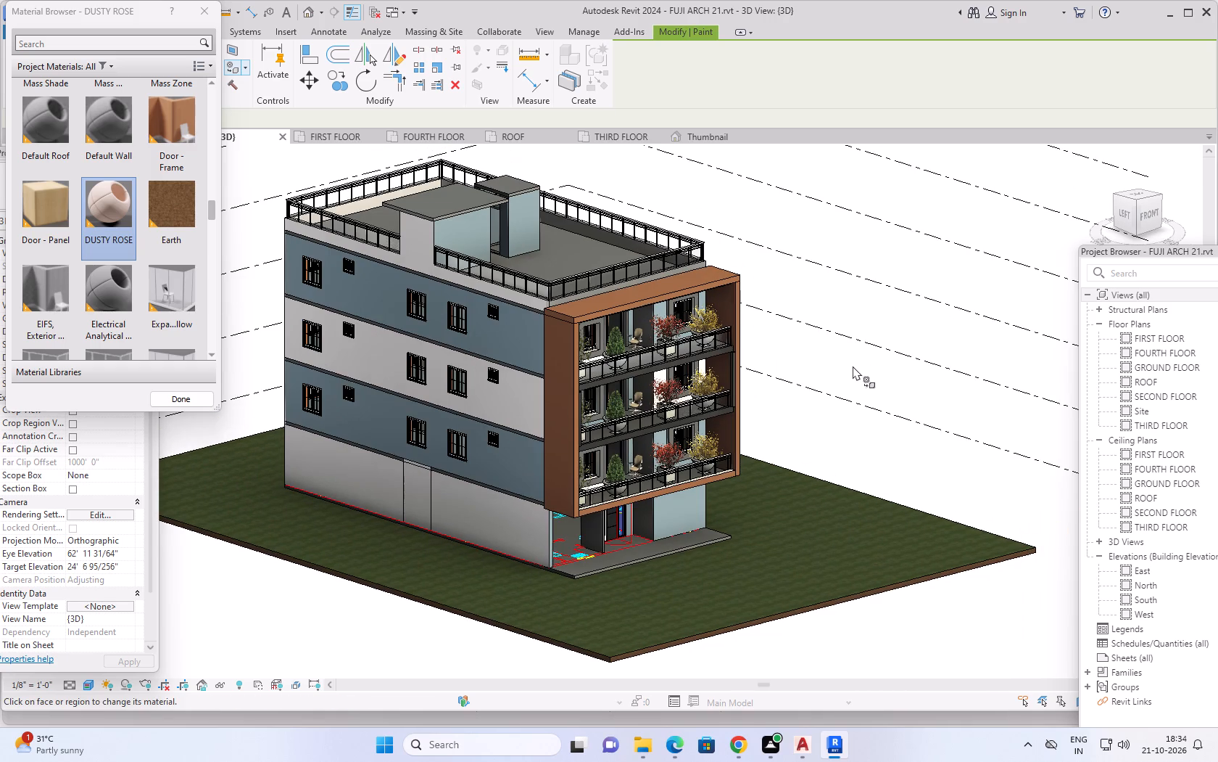
Examine the balcony frame and left side facade more closely from the front-left corner.
middle_click_drag(798, 352, 810, 345)
scroll(782, 379, "up", 2)
middle_click_drag(789, 380, 823, 389)
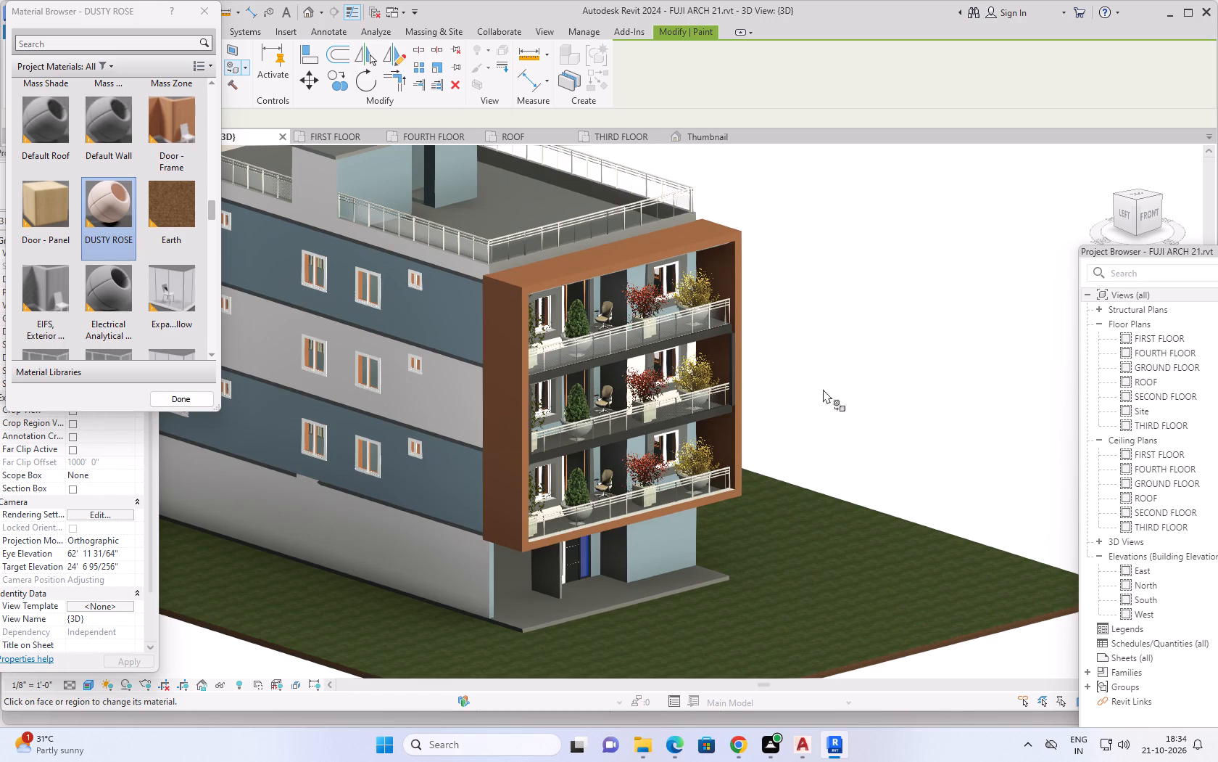
middle_click_drag(823, 389, 834, 394)
middle_click_drag(822, 398, 850, 410)
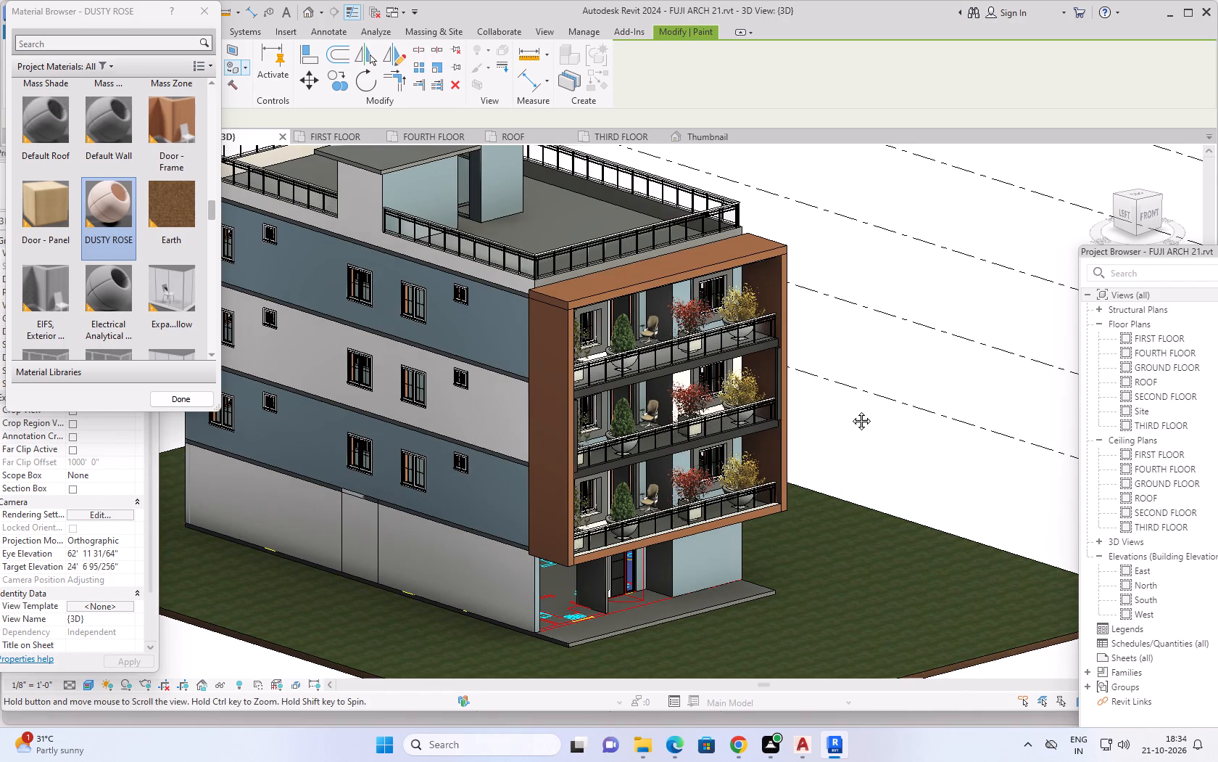
middle_click_drag(850, 410, 858, 414)
scroll(853, 416, "up", 1)
middle_click_drag(852, 412, 856, 414)
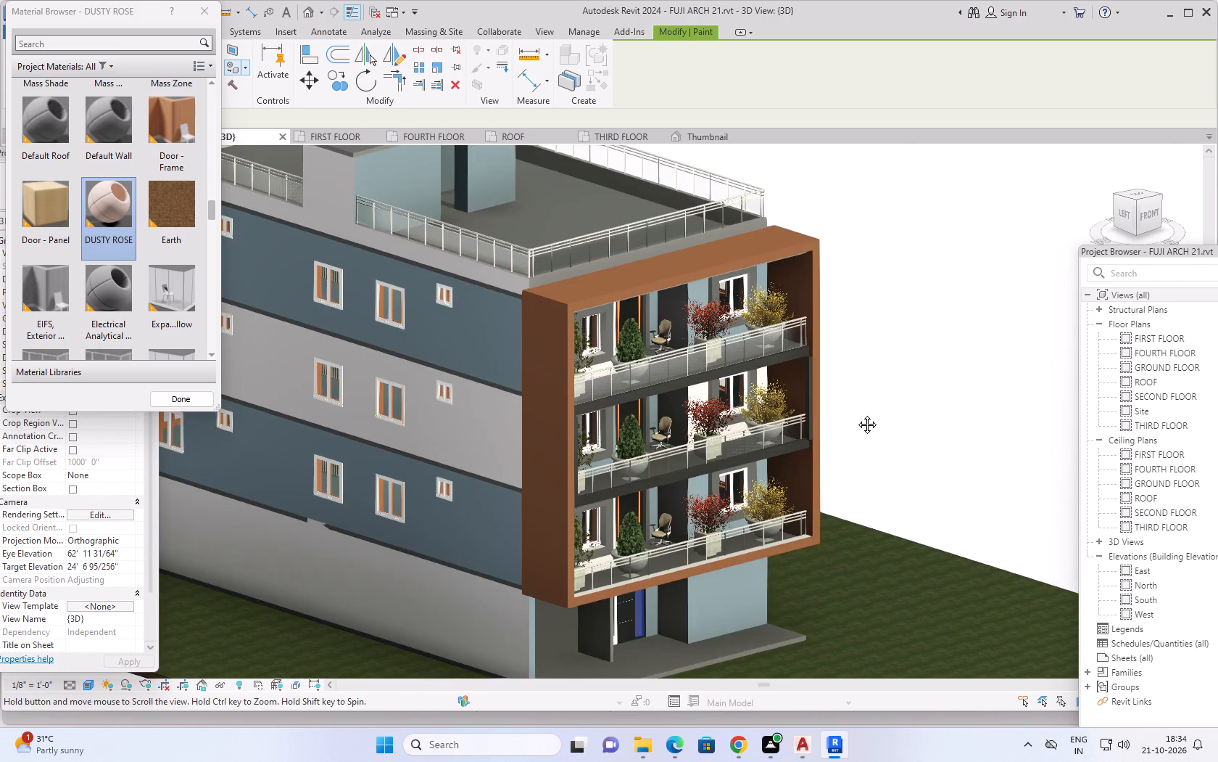
middle_click_drag(856, 414, 878, 423)
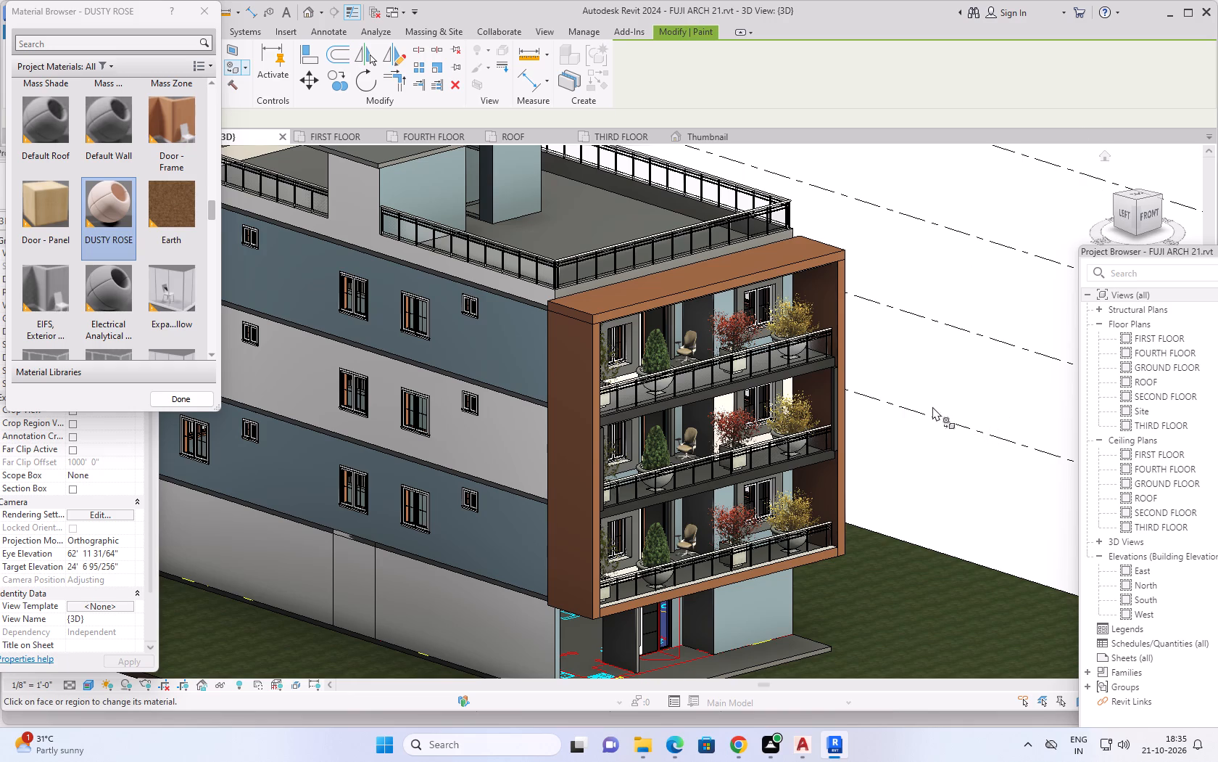
Examine the lowest balcony's slab edge and railing up close, and the balcony facade with the entrance below it.
middle_click_drag(903, 450, 863, 360)
scroll(595, 505, "up", 13)
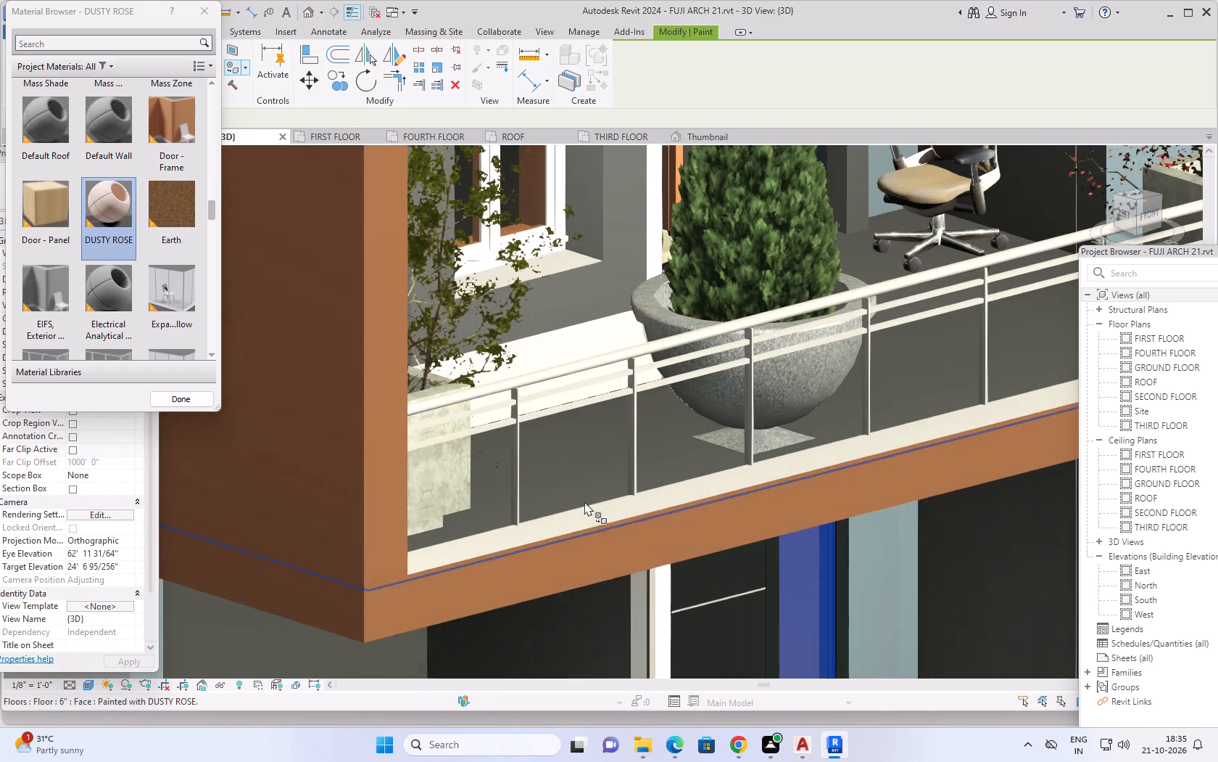
scroll(603, 517, "down", 6)
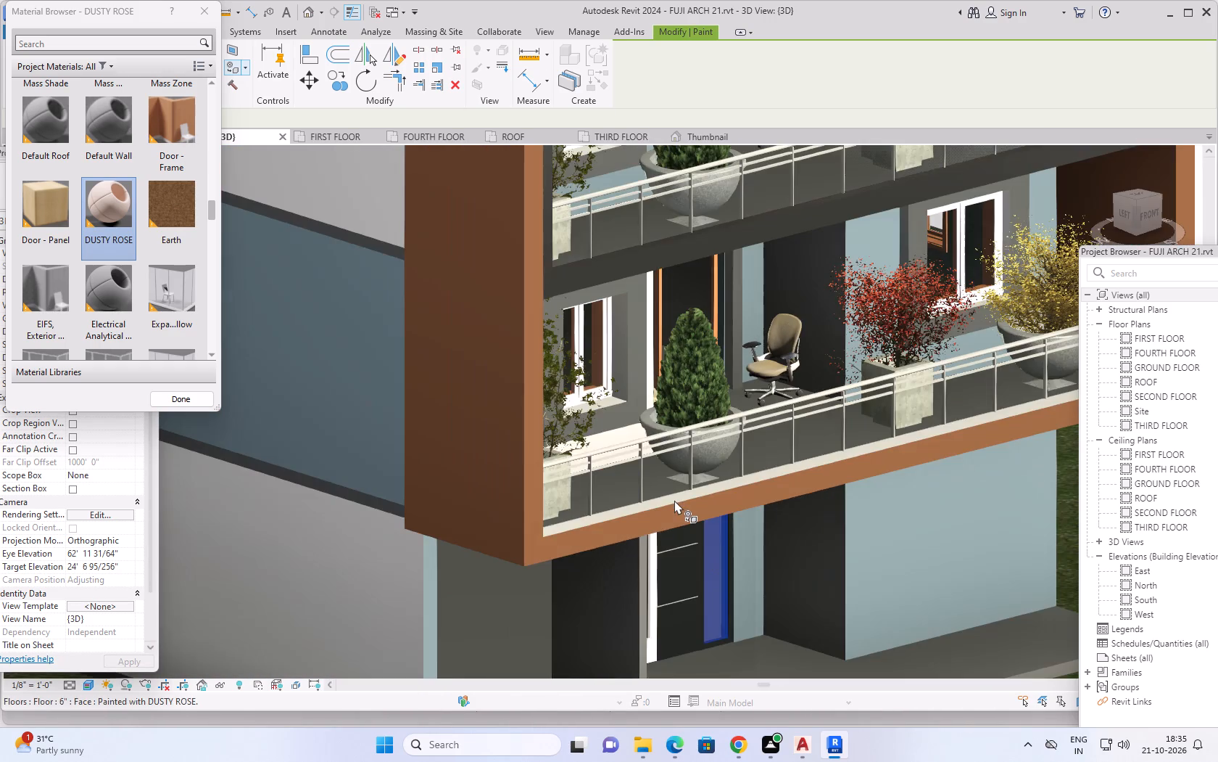
scroll(674, 500, "down", 4)
scroll(751, 492, "down", 2)
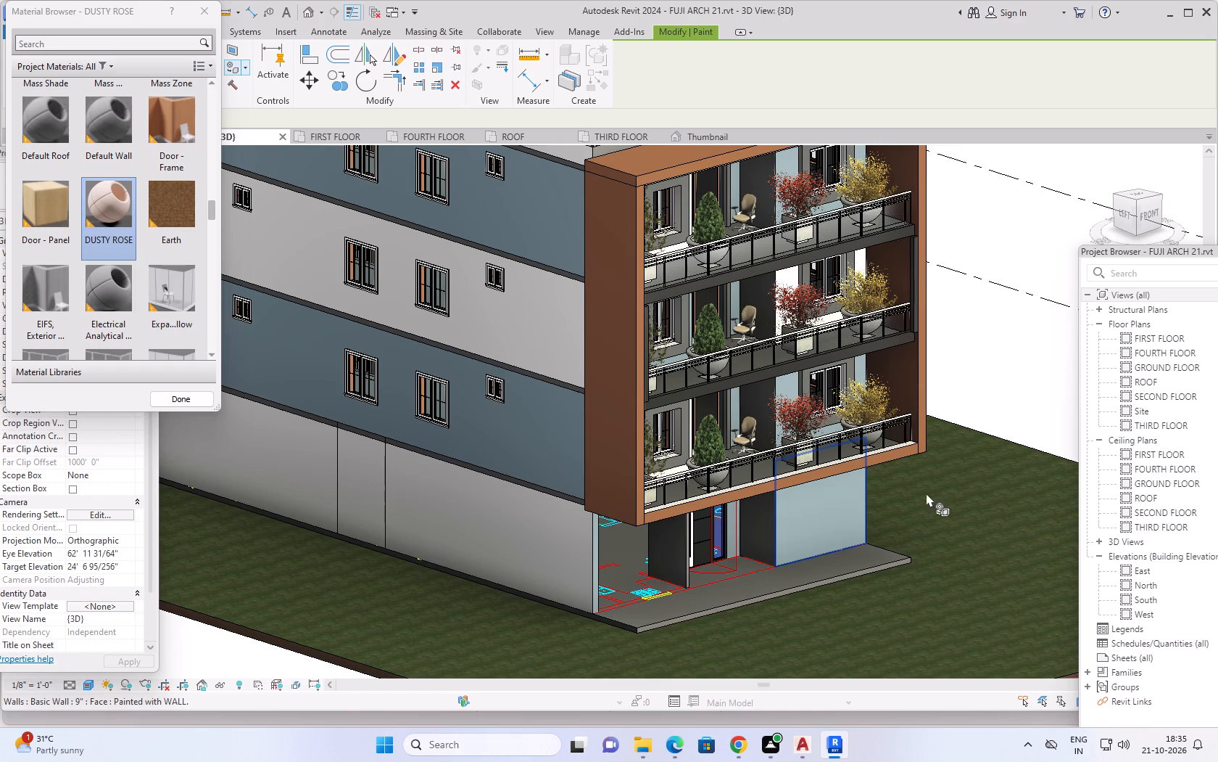
middle_click_drag(976, 366, 869, 380)
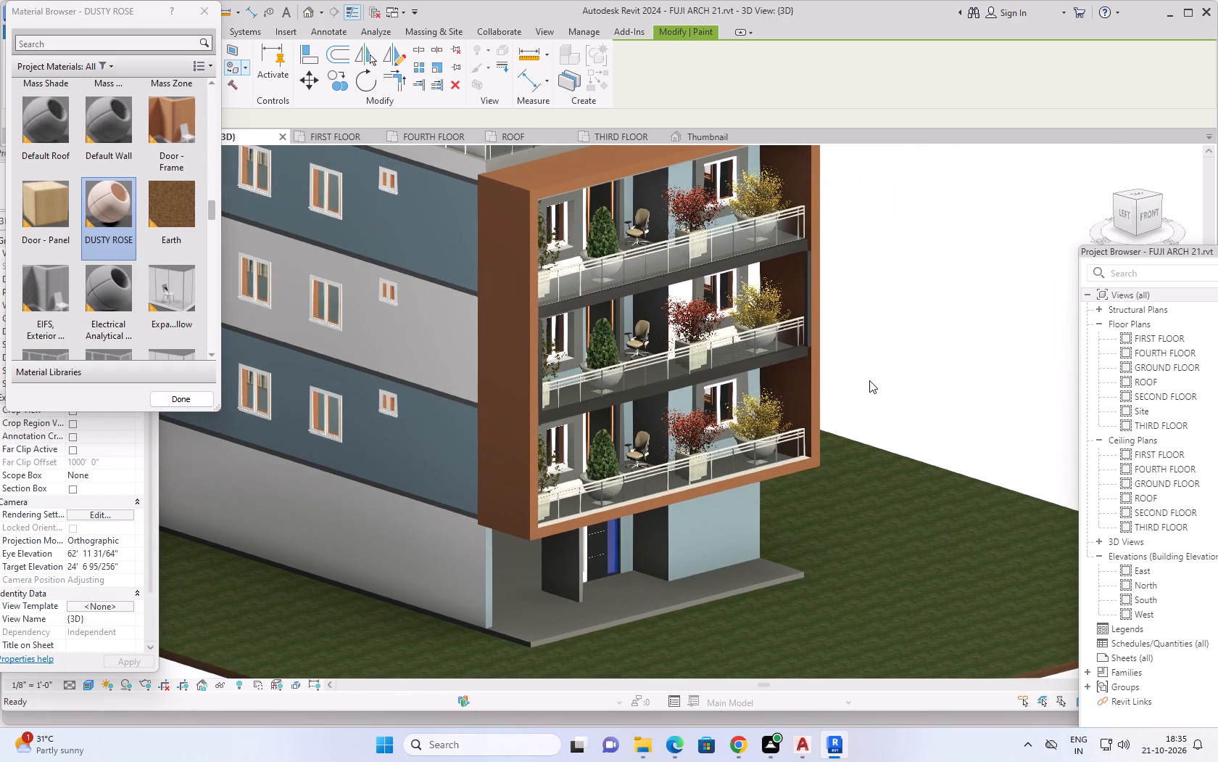
middle_click_drag(879, 333, 875, 361)
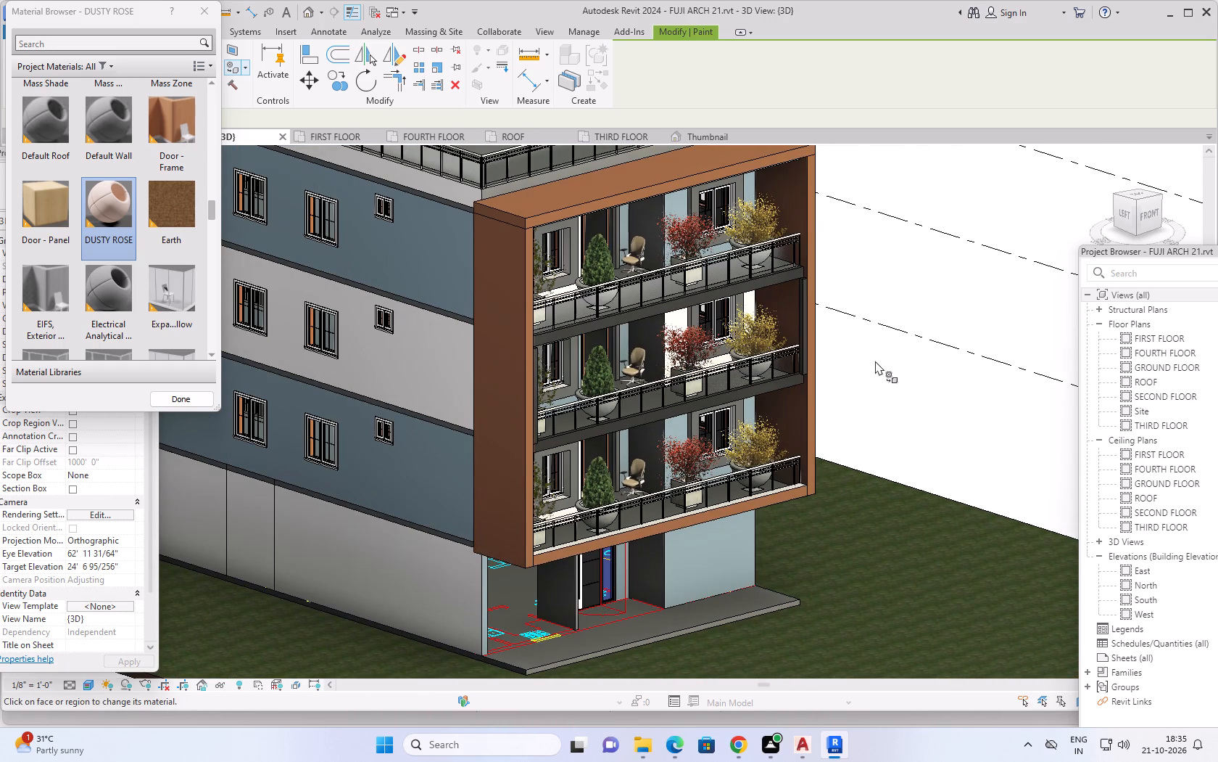
scroll(878, 361, "down", 1)
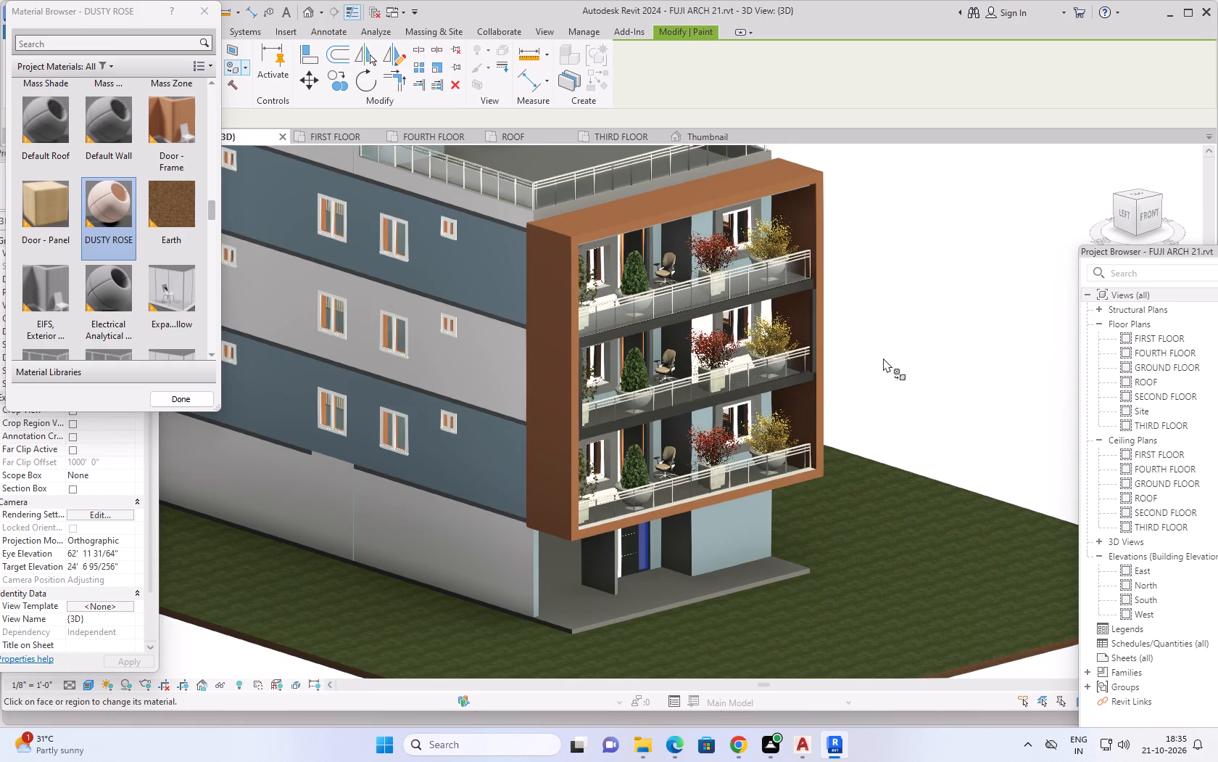
middle_click_drag(884, 355, 874, 382)
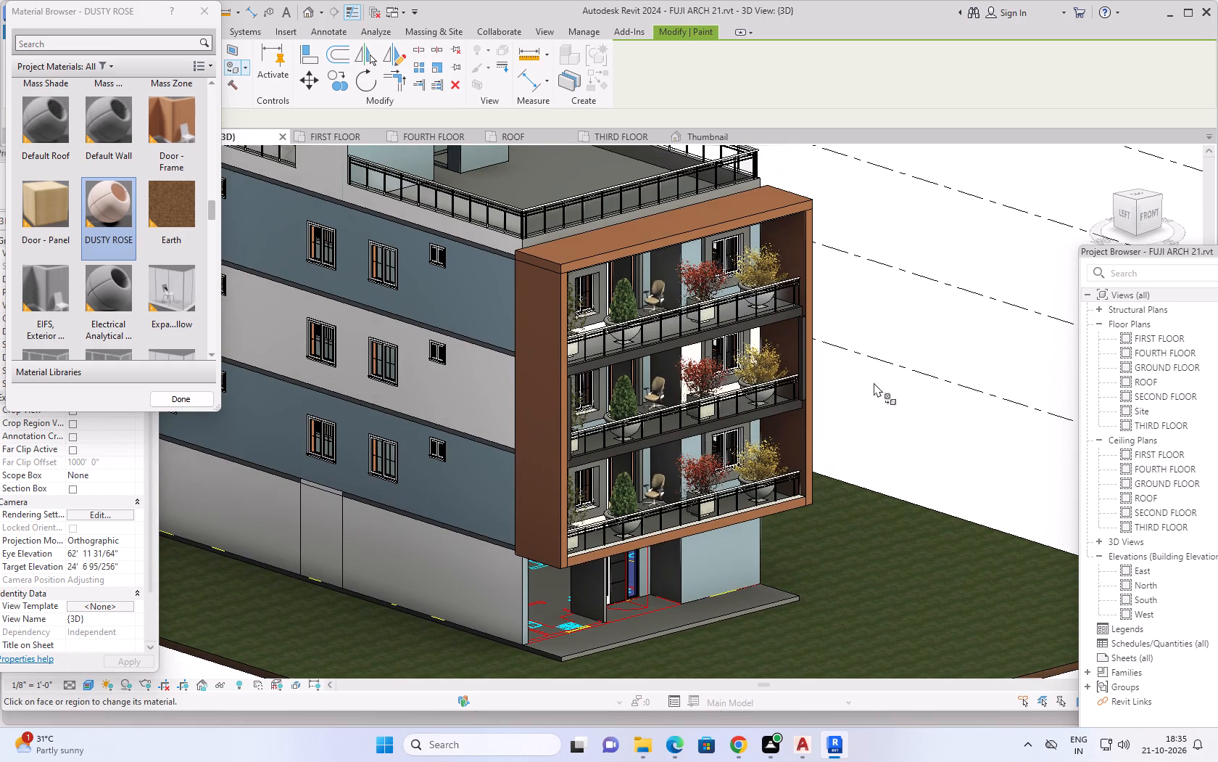
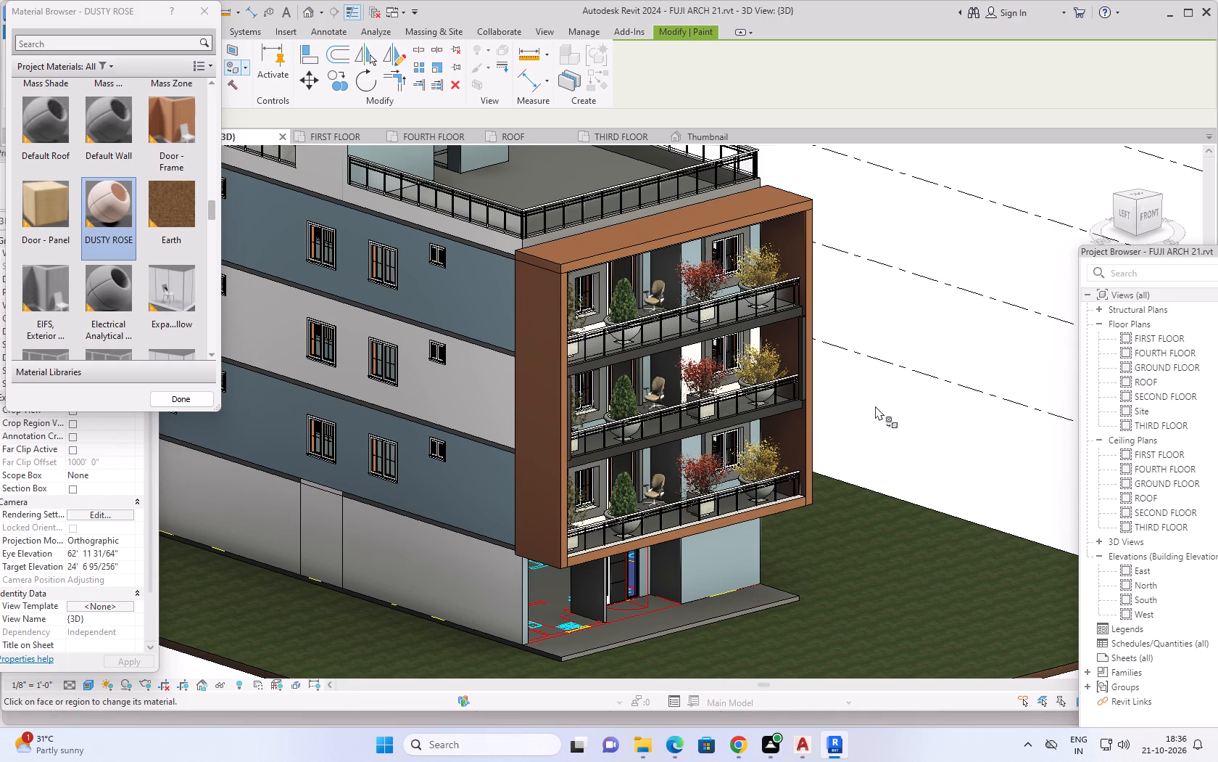
End the Paint command.
middle_click_drag(875, 406, 951, 392)
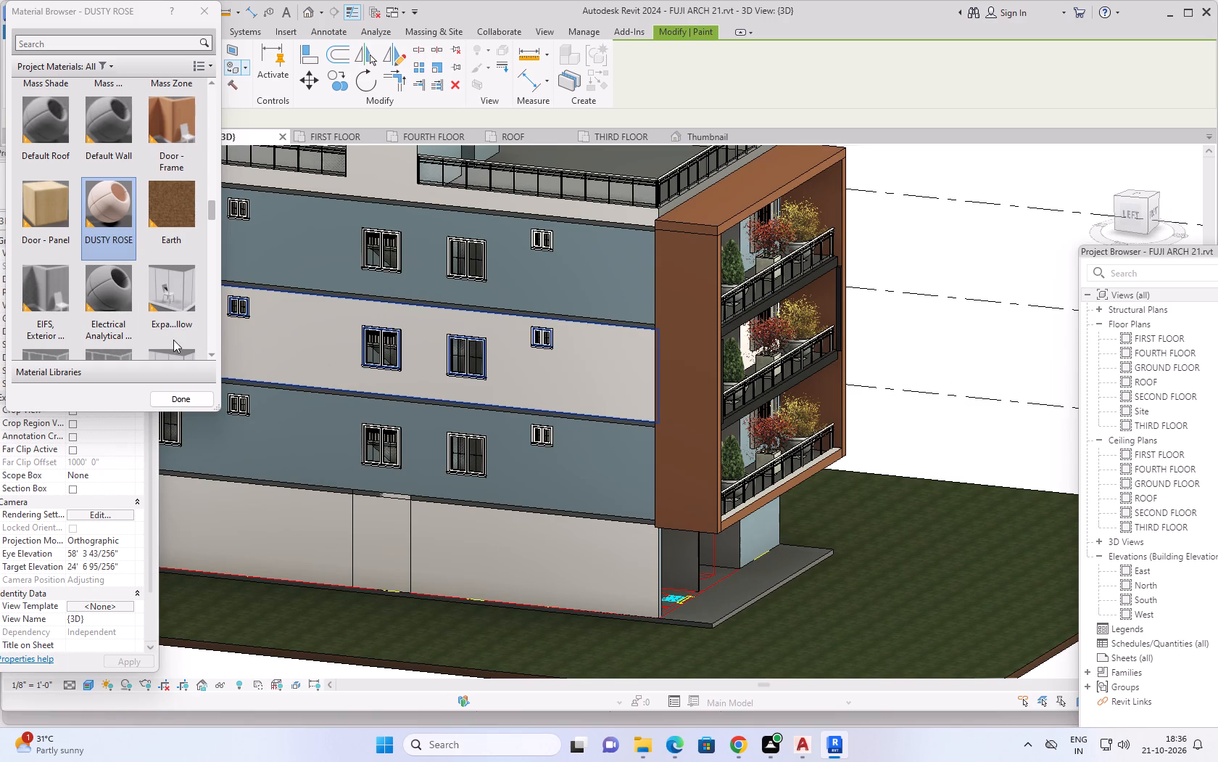
left_click(212, 9)
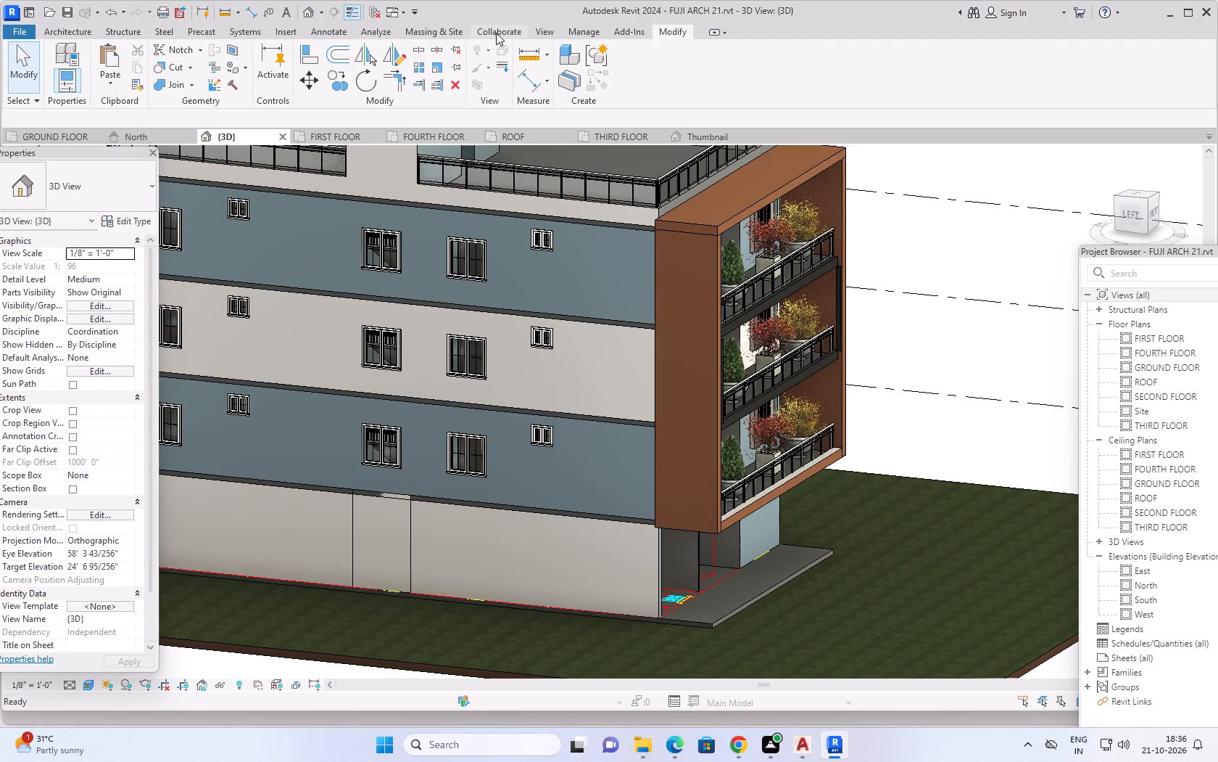
Set the WOOD 2 project material's appearance colour to RGB 85 85 85 and apply it to the model.
left_click(579, 30)
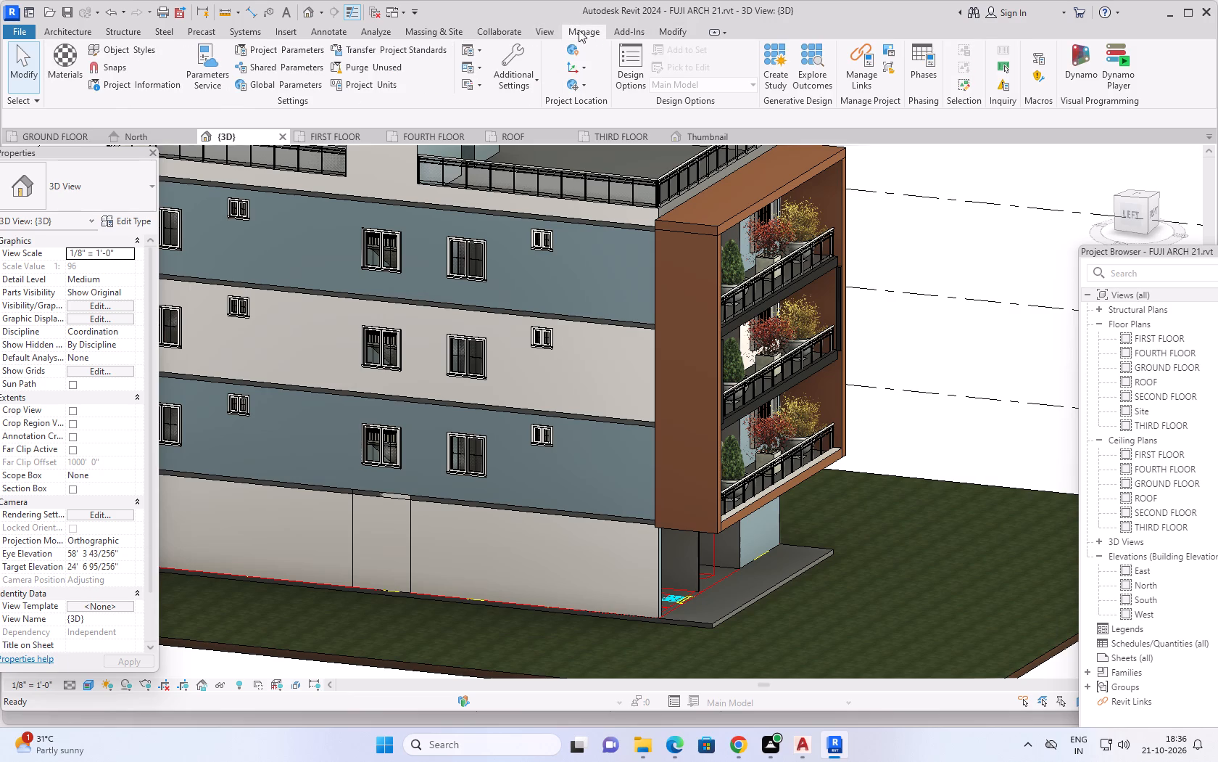
left_click(66, 61)
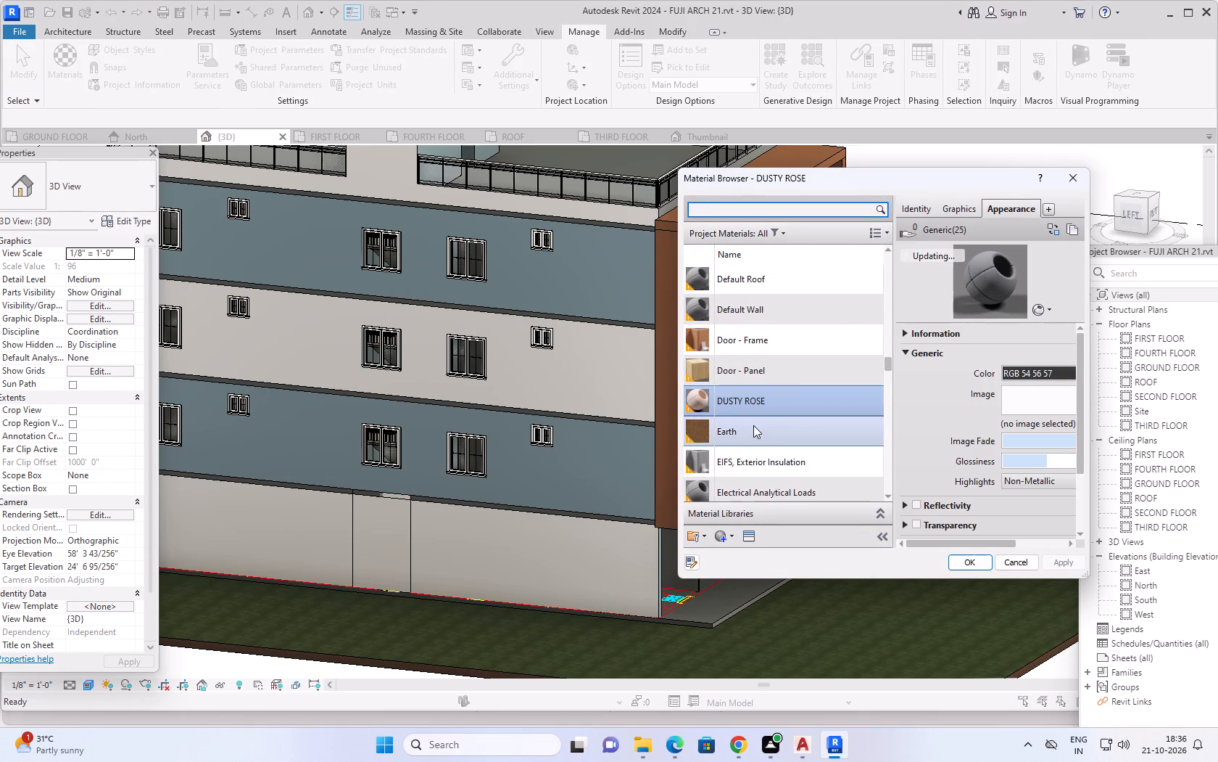
scroll(760, 374, "up", 1)
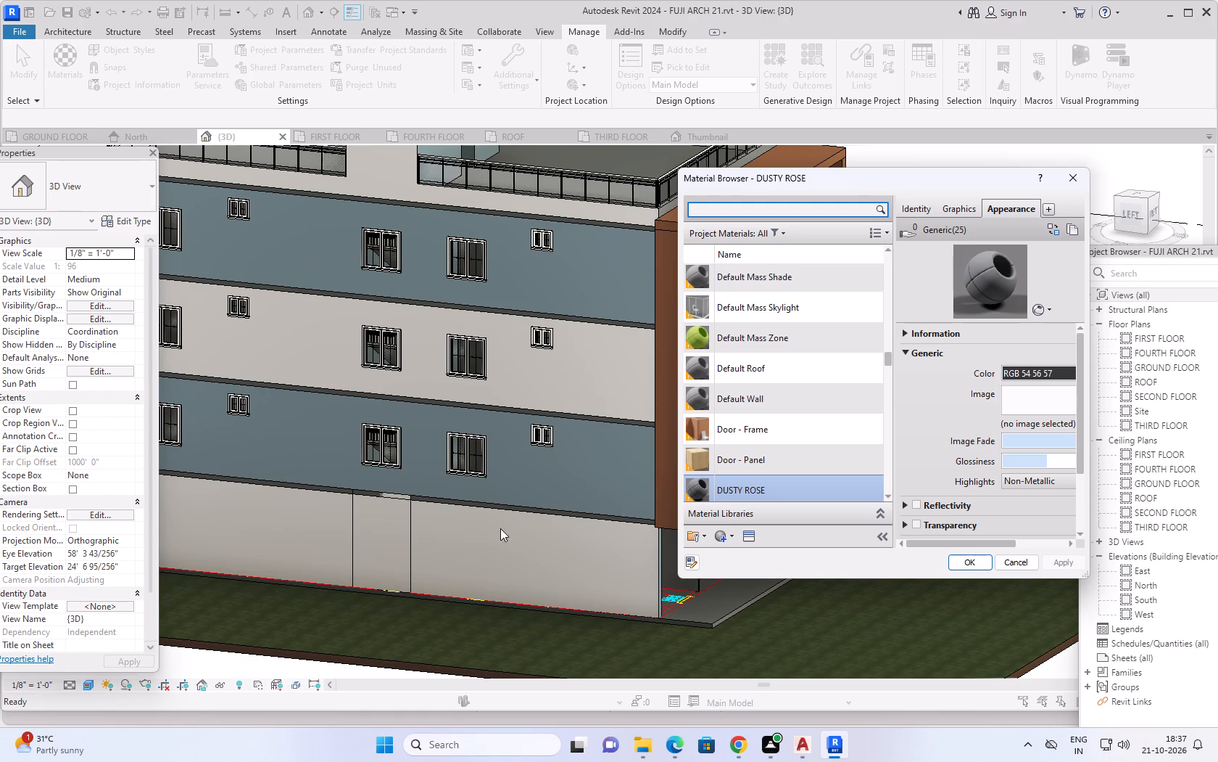
scroll(770, 414, "down", 5)
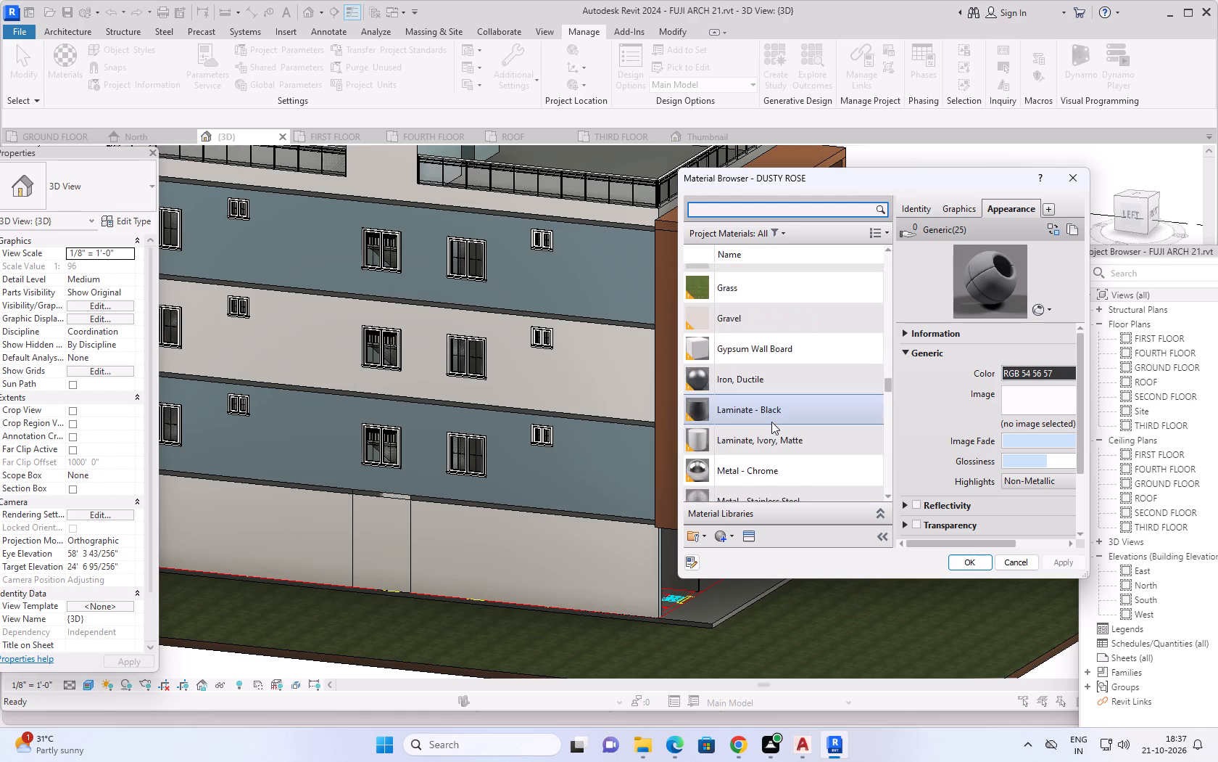
scroll(771, 422, "down", 6)
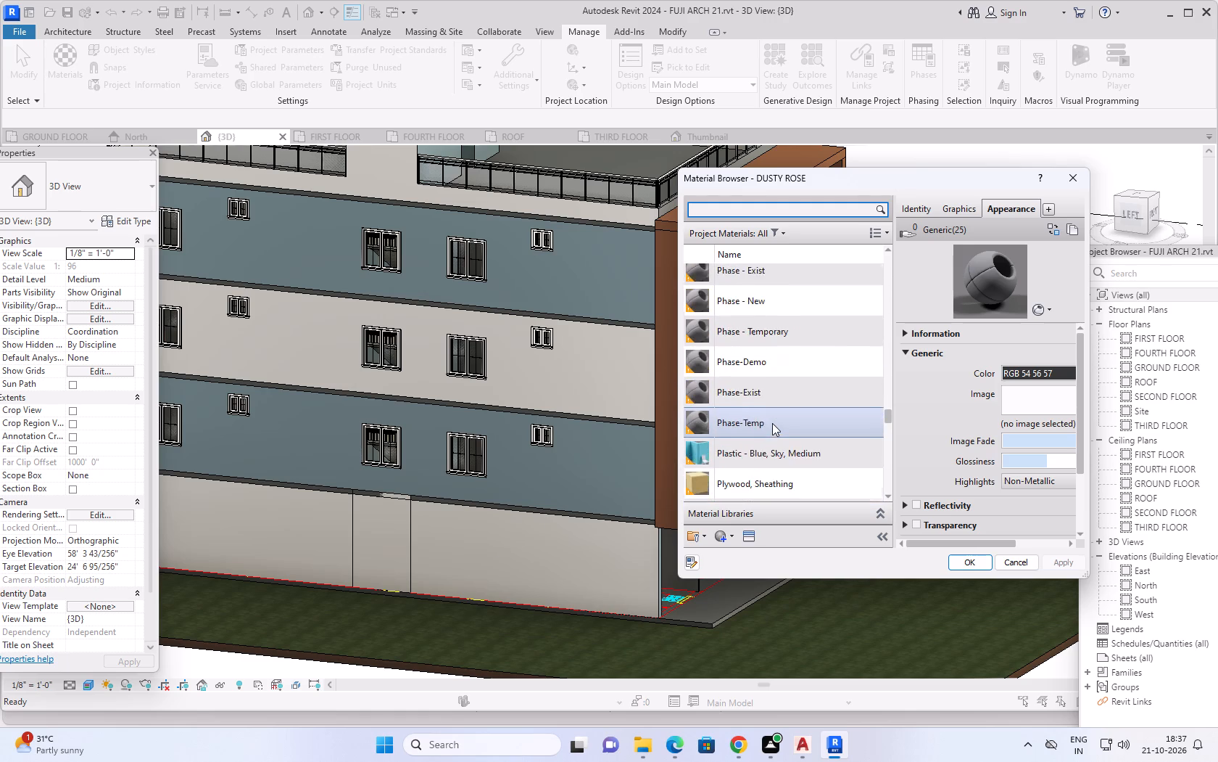
scroll(772, 423, "down", 20)
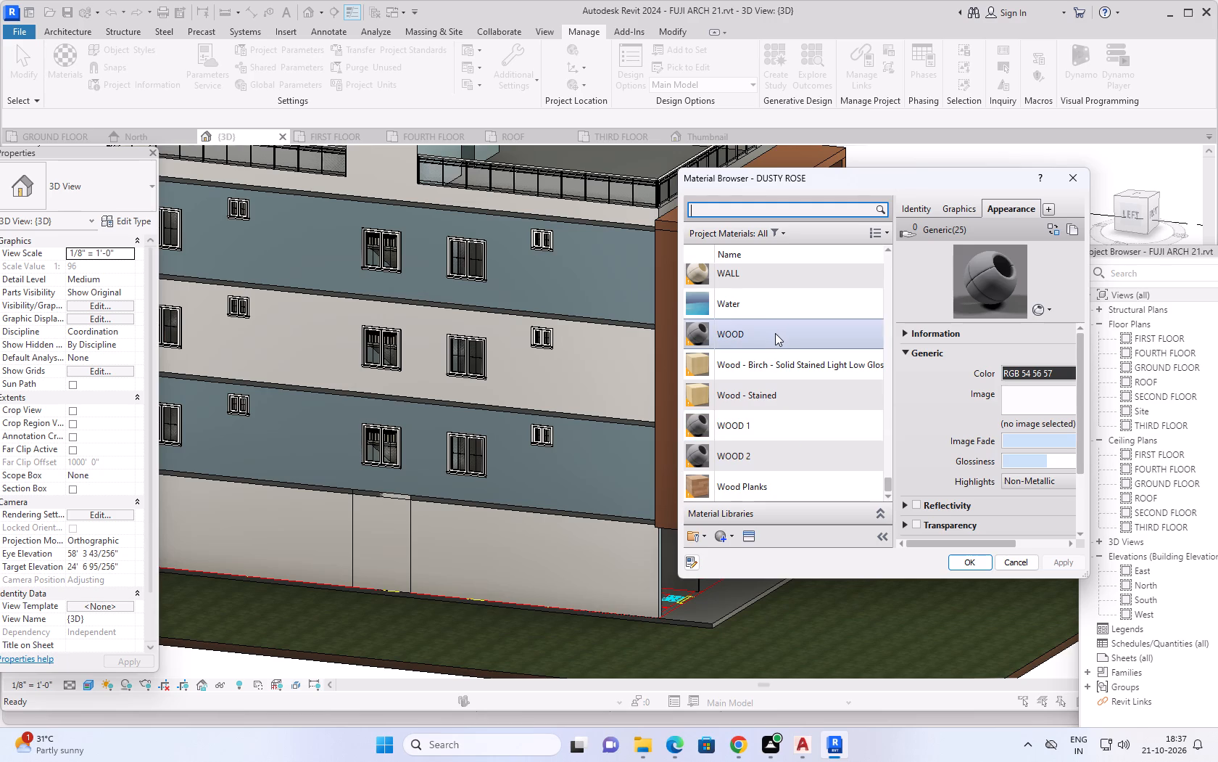
left_click(771, 457)
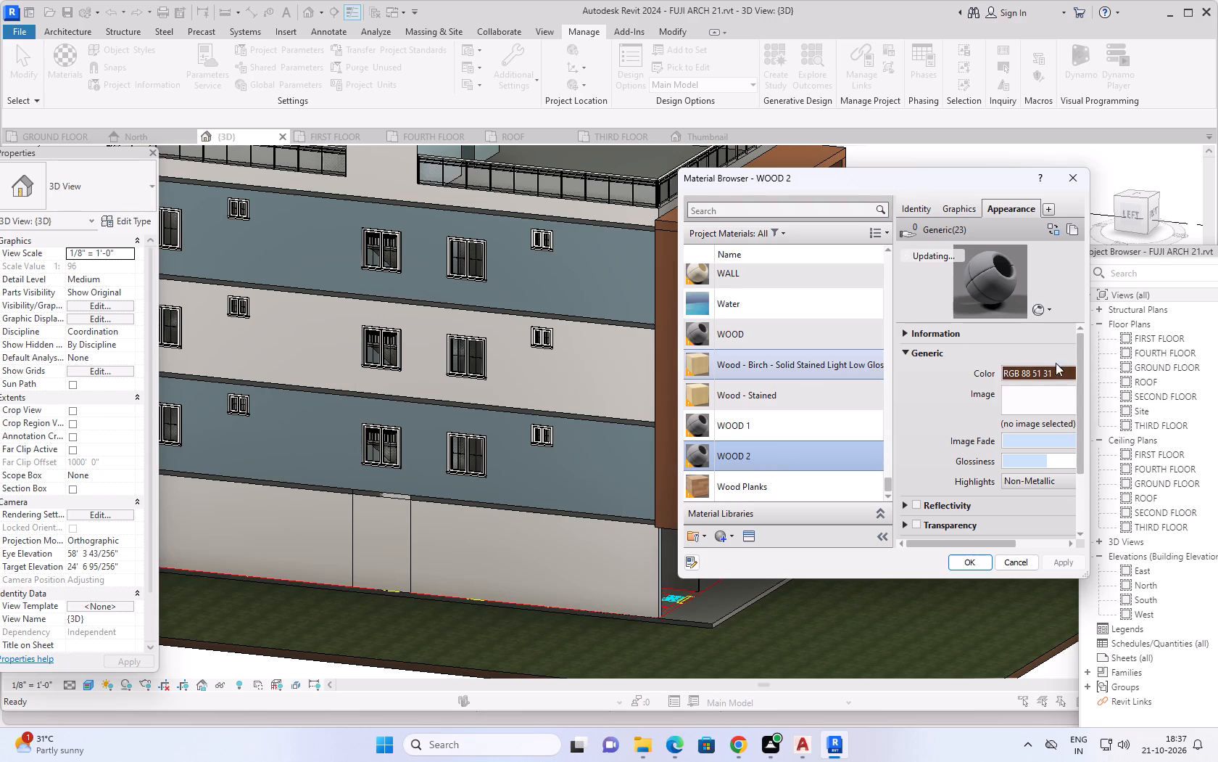
left_click(1038, 371)
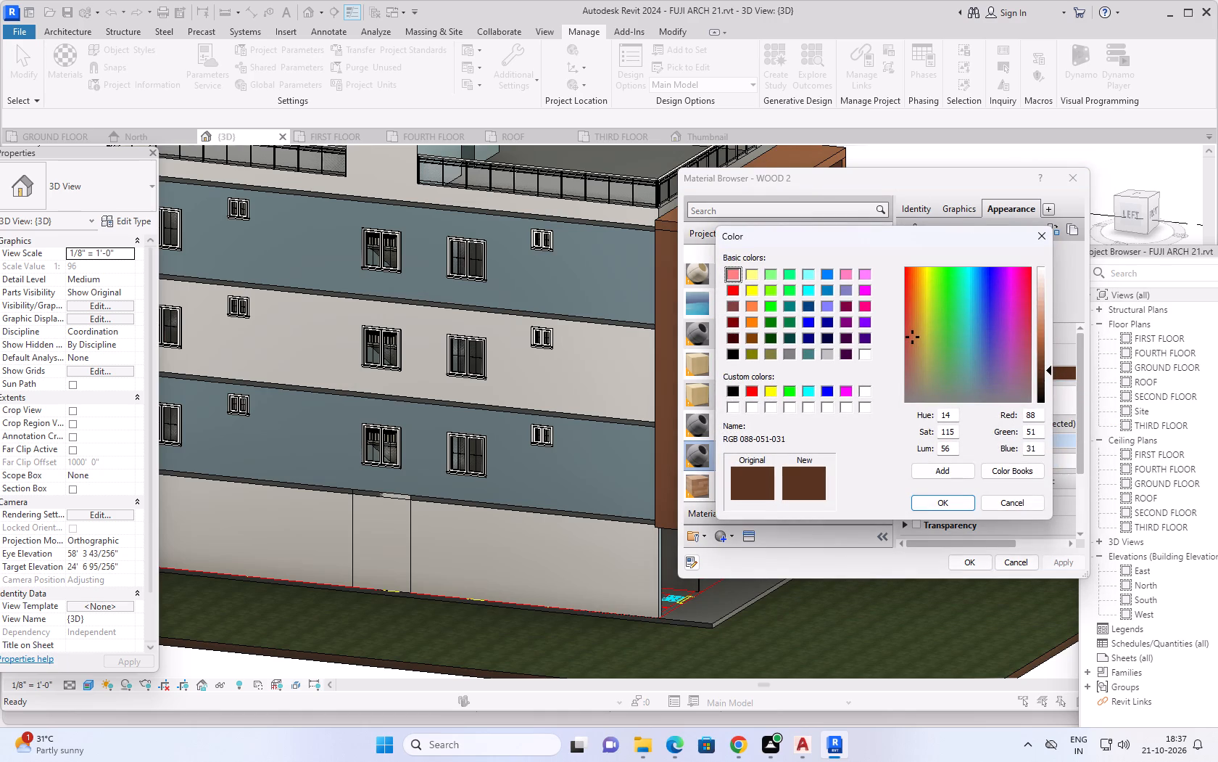
left_click_drag(1040, 412, 1022, 418)
key("5")
key("BackSpace")
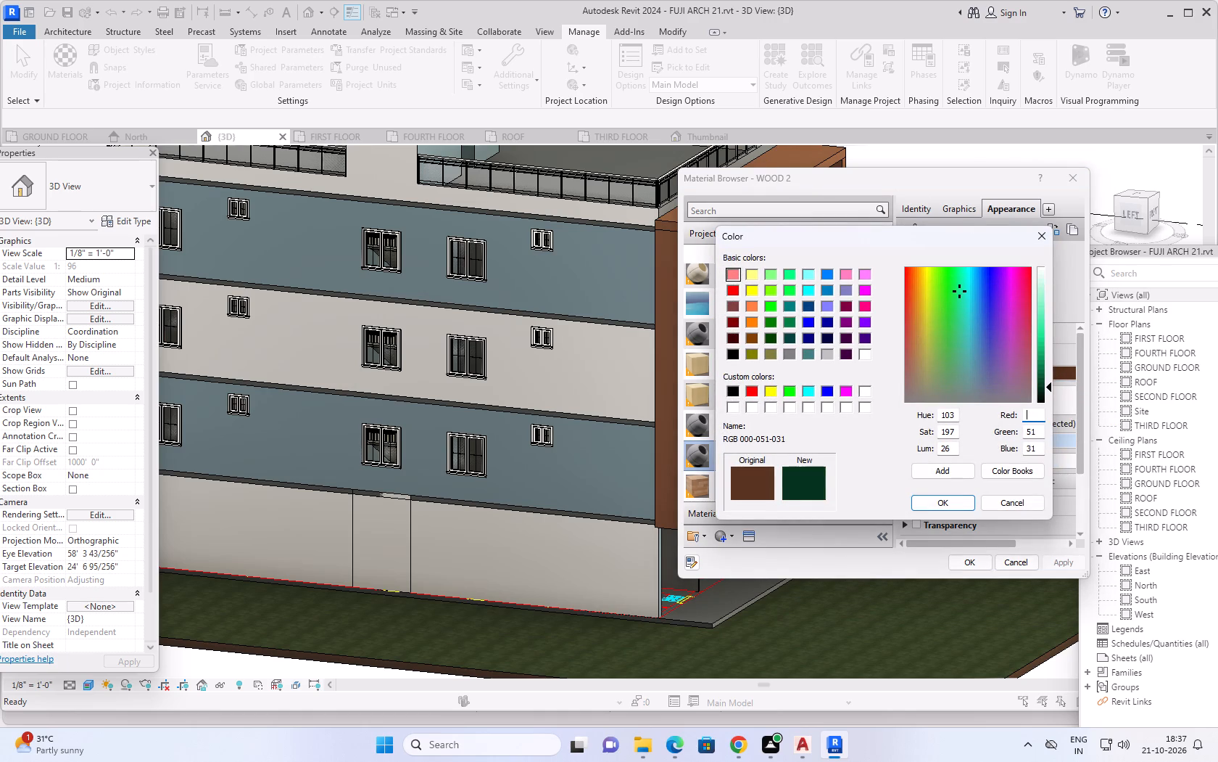
type("85")
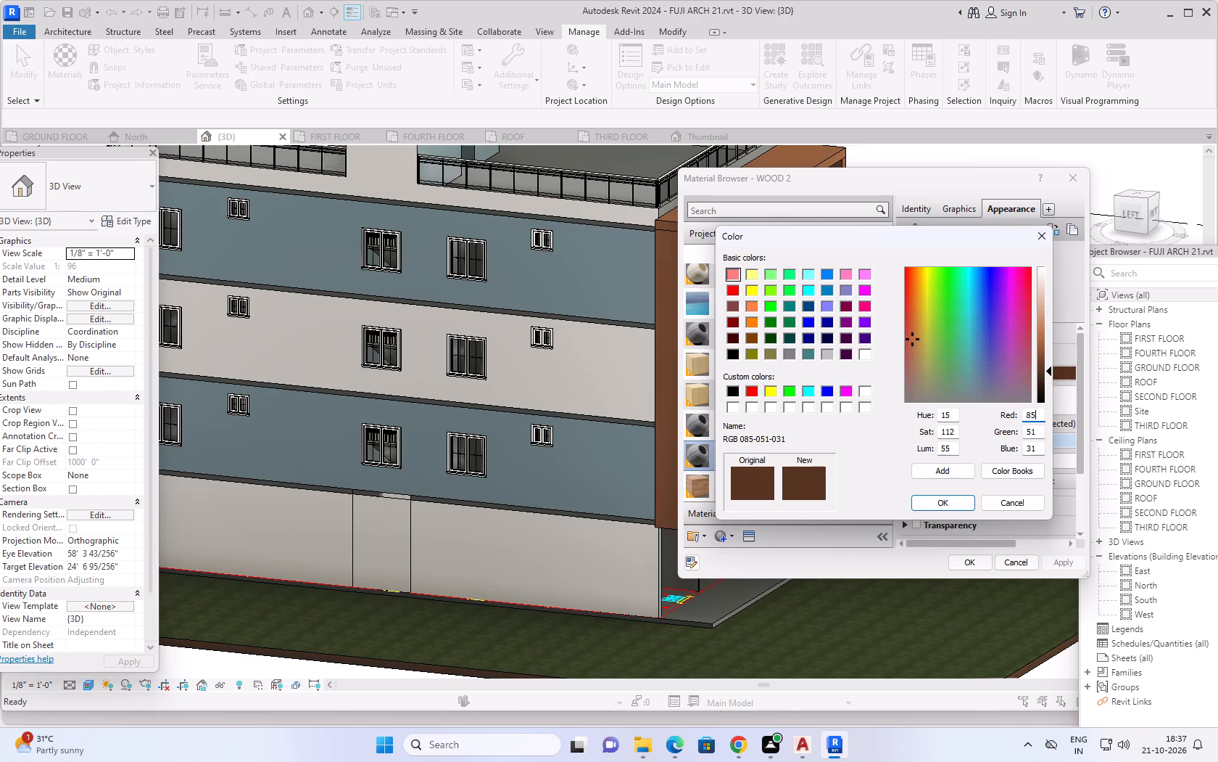
left_click_drag(1038, 430, 1012, 443)
type("85")
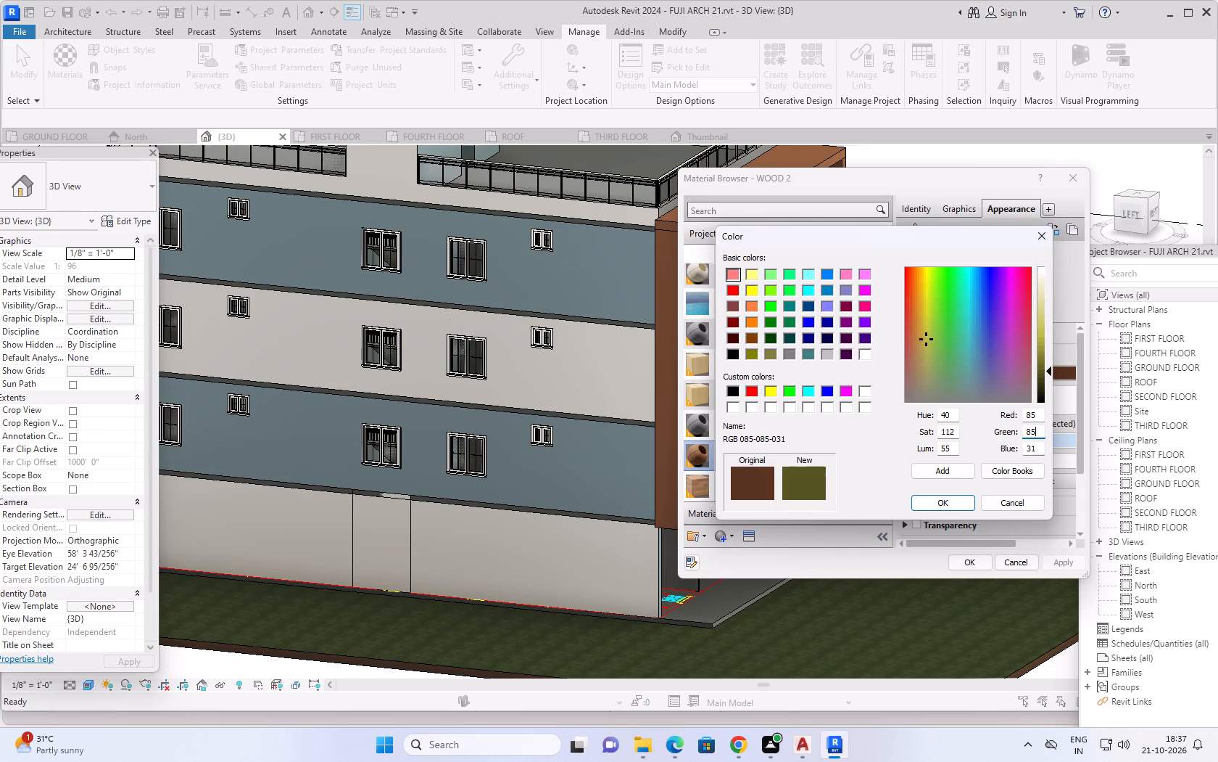
left_click_drag(1037, 448, 1013, 452)
type("85")
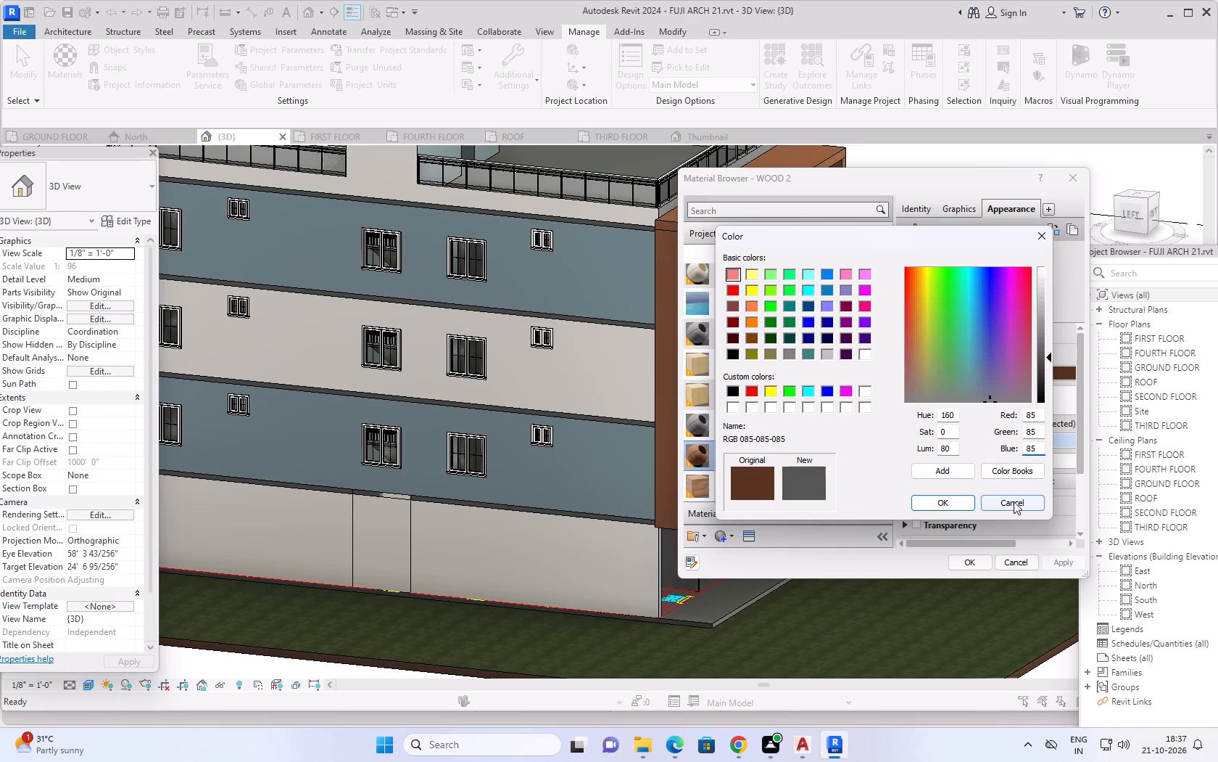
left_click(948, 503)
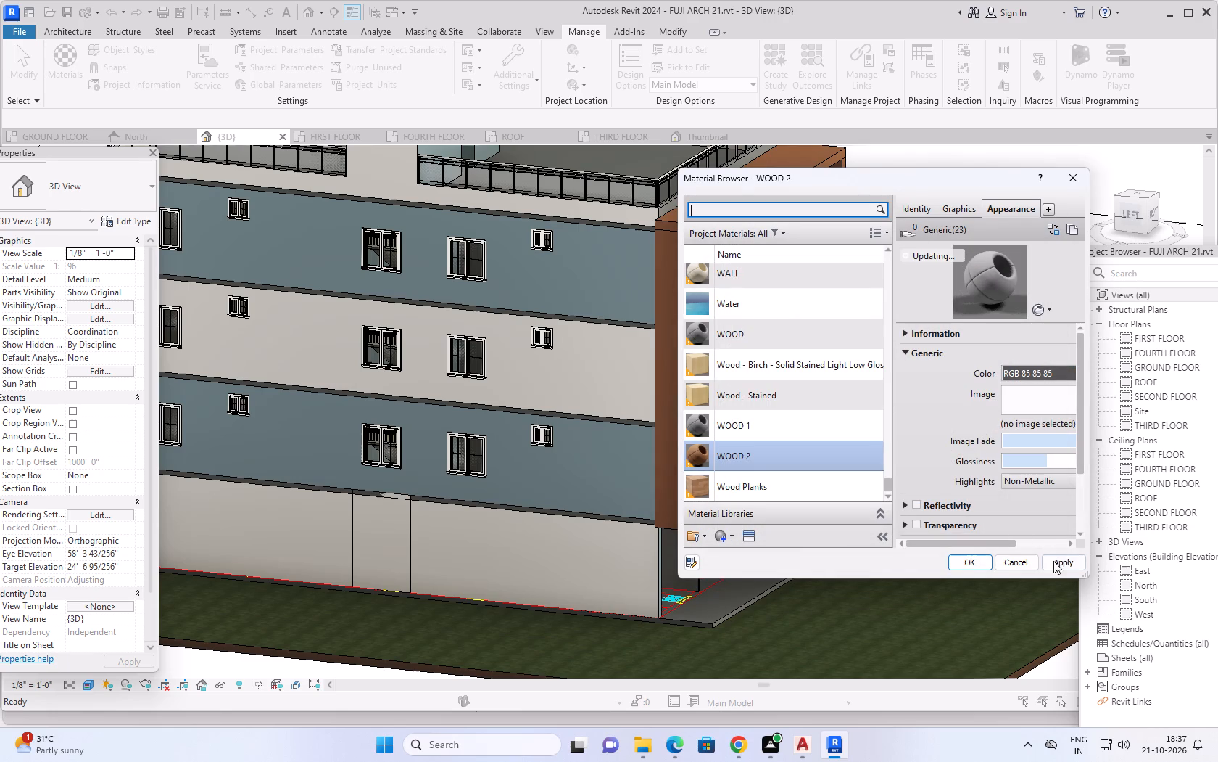
left_click(1058, 565)
left_click(959, 563)
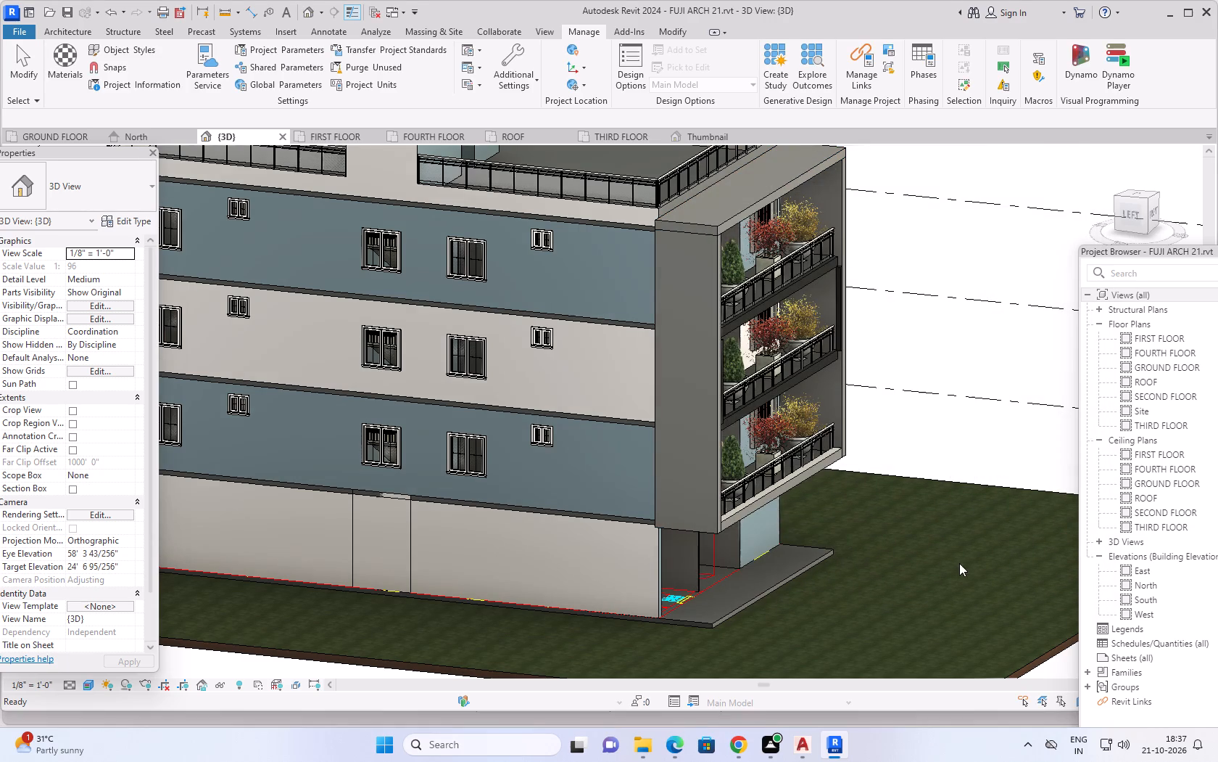
Examine the recoloured balcony frame against the side facades, from the front-left corner round to the right side and back.
middle_click_drag(992, 372, 910, 403)
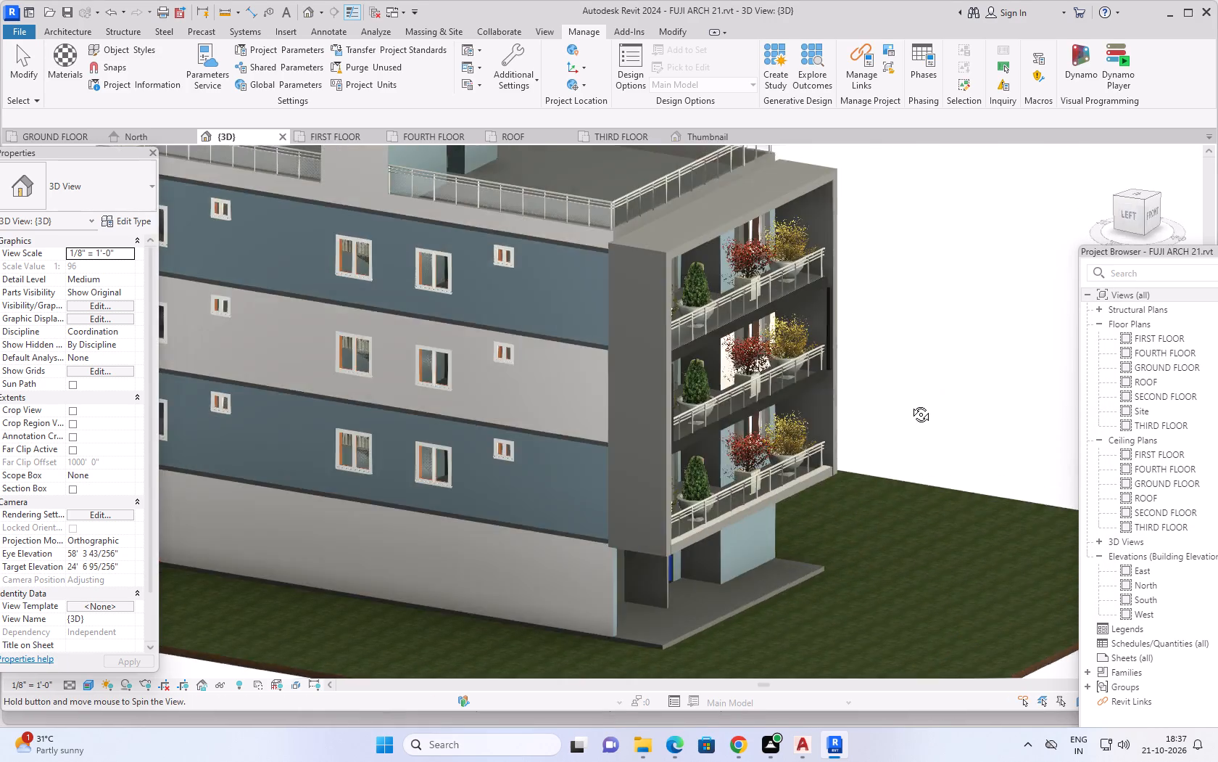
middle_click_drag(910, 403, 870, 359)
scroll(871, 364, "down", 2)
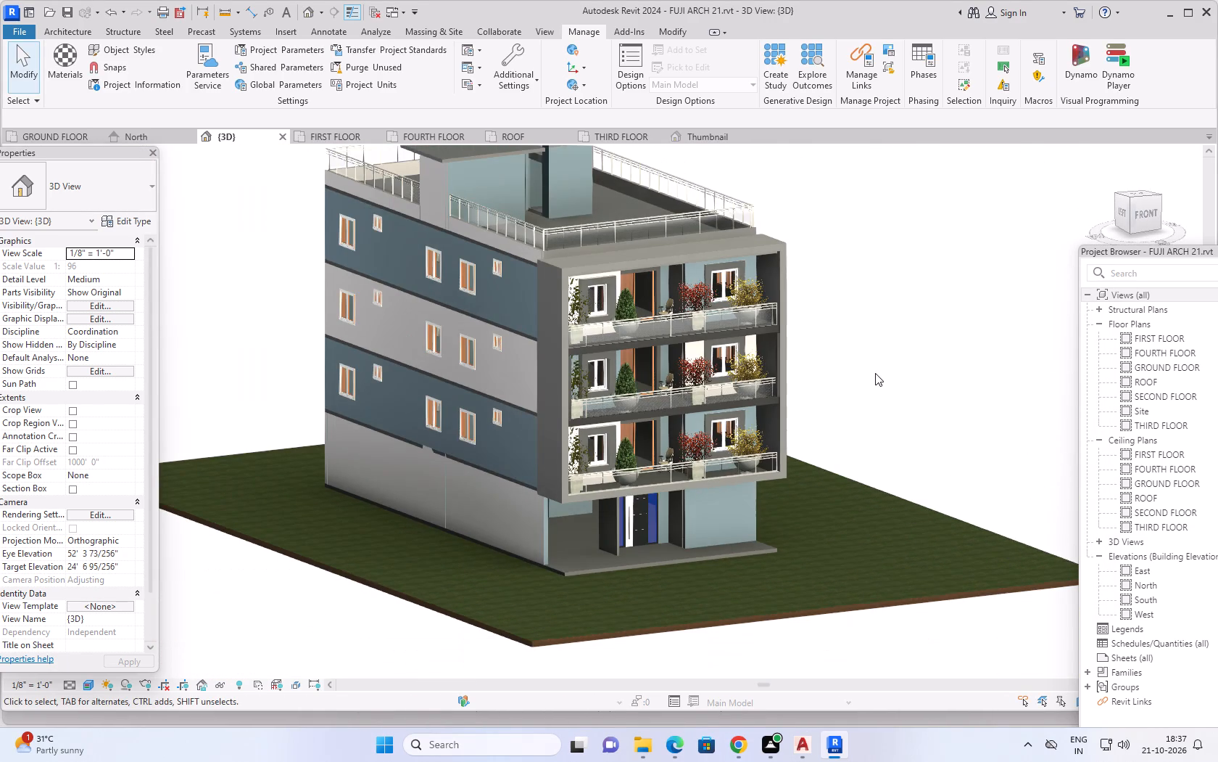
middle_click_drag(877, 364, 906, 345)
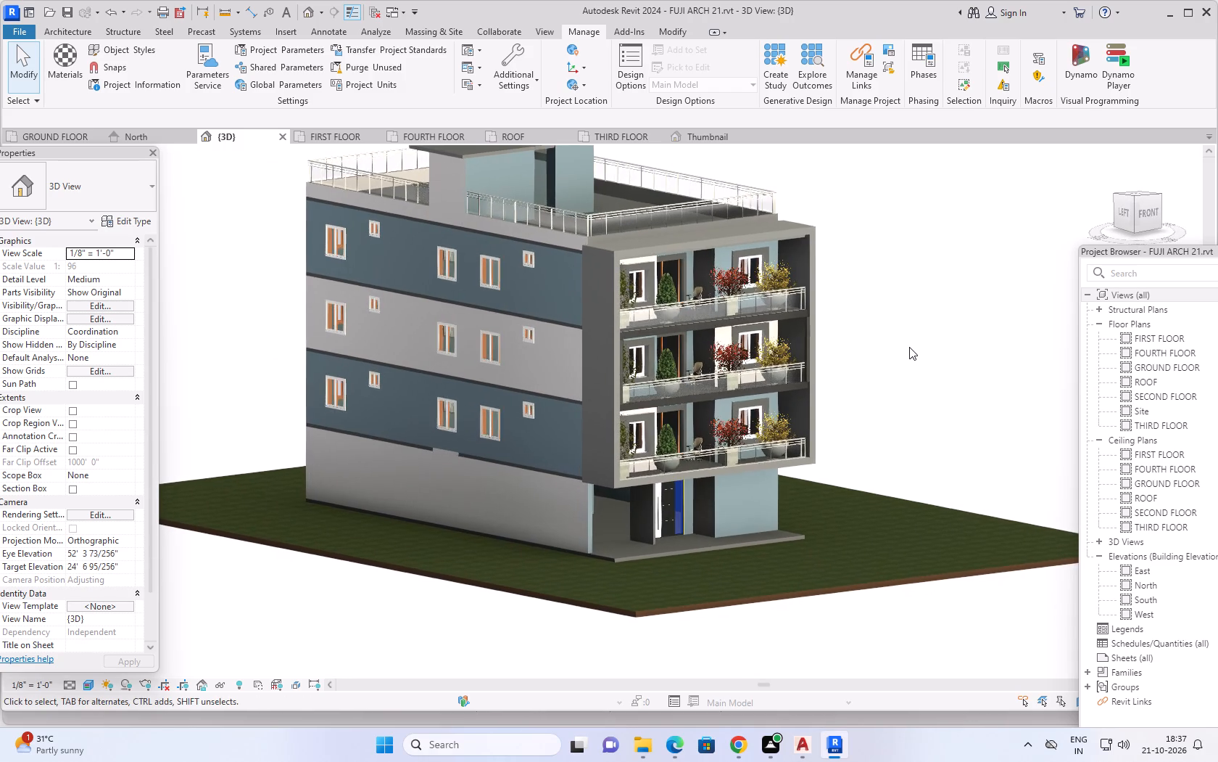
scroll(909, 347, "up", 2)
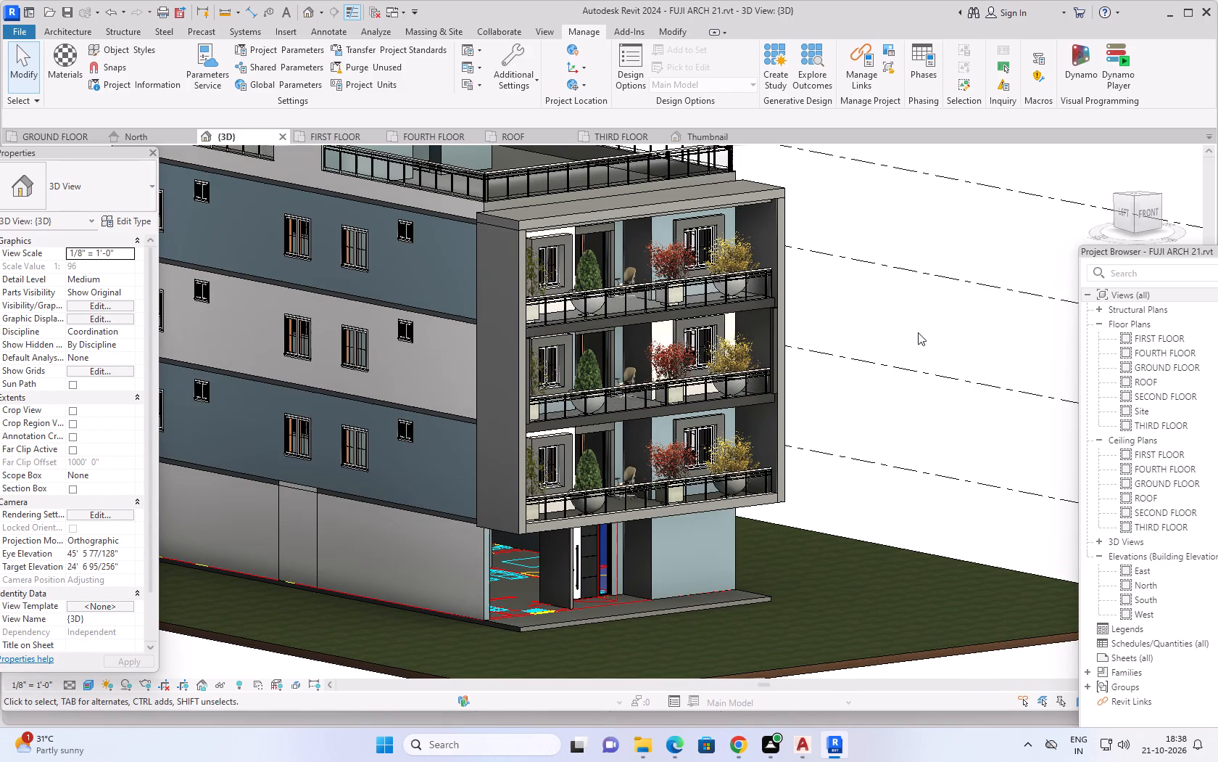
middle_click_drag(911, 345, 861, 356)
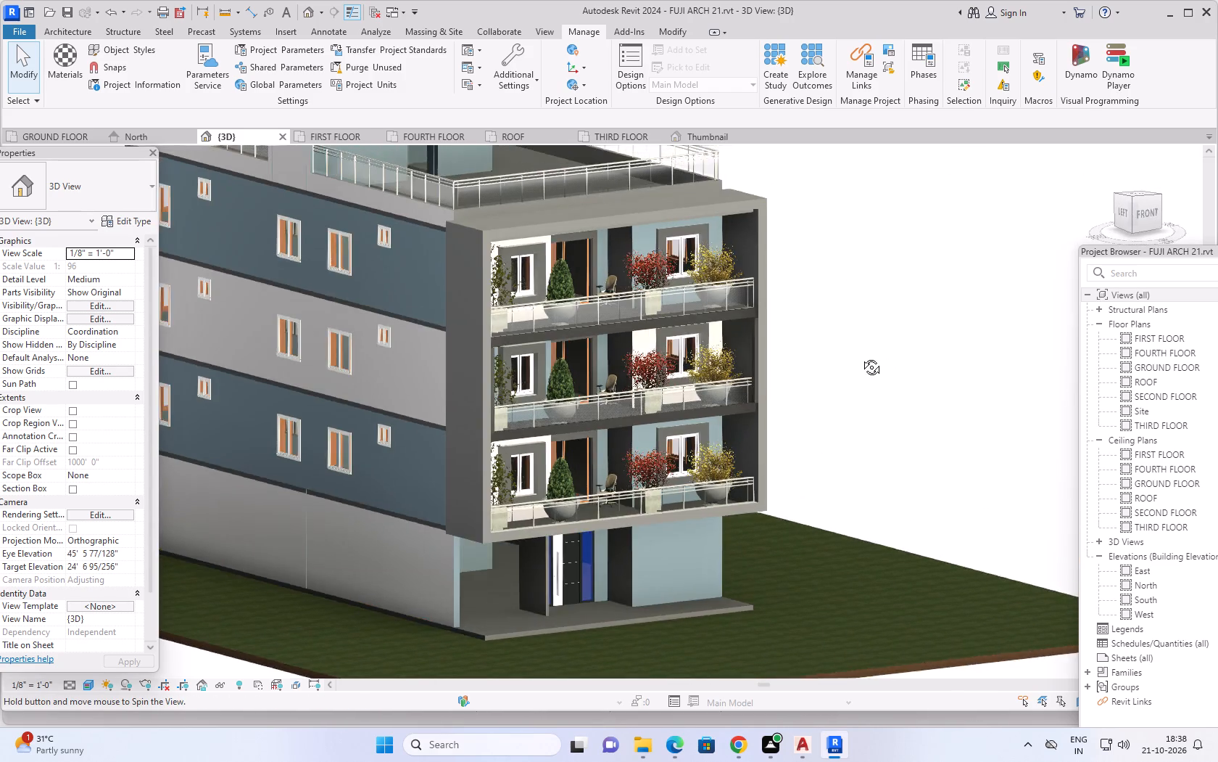
middle_click_drag(861, 356, 932, 356)
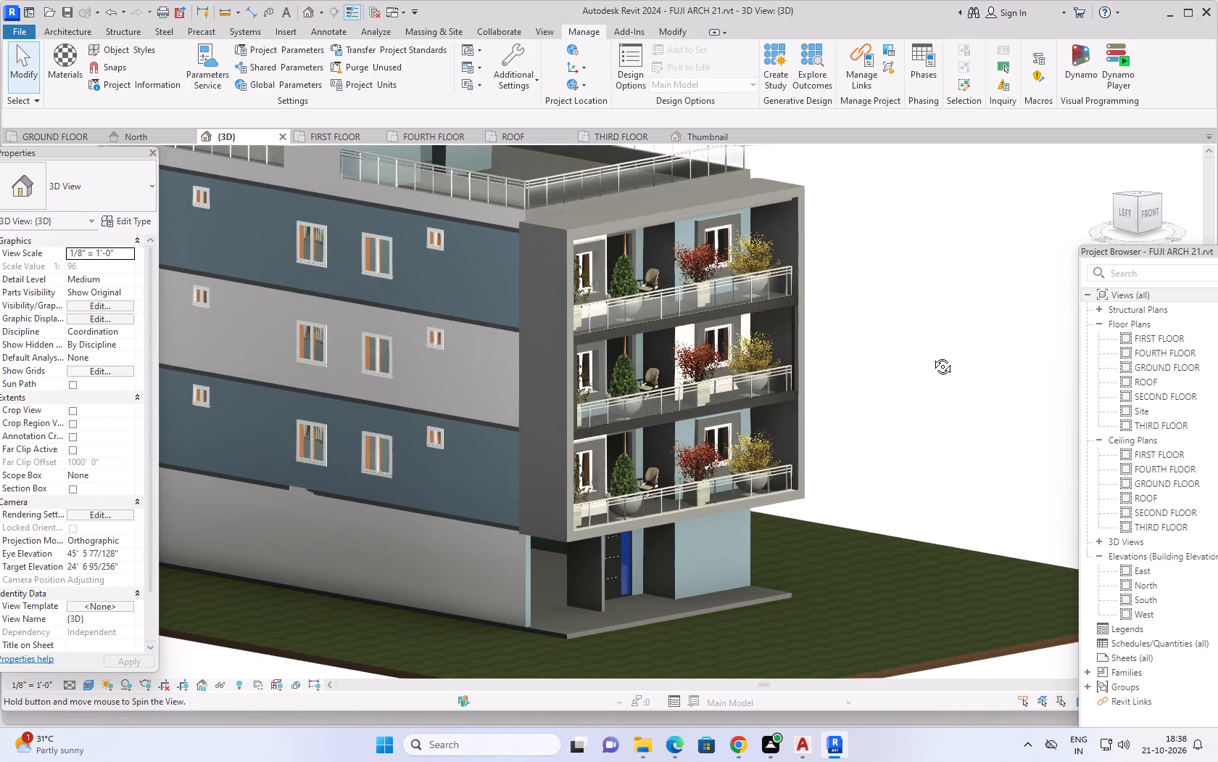
middle_click_drag(932, 356, 948, 382)
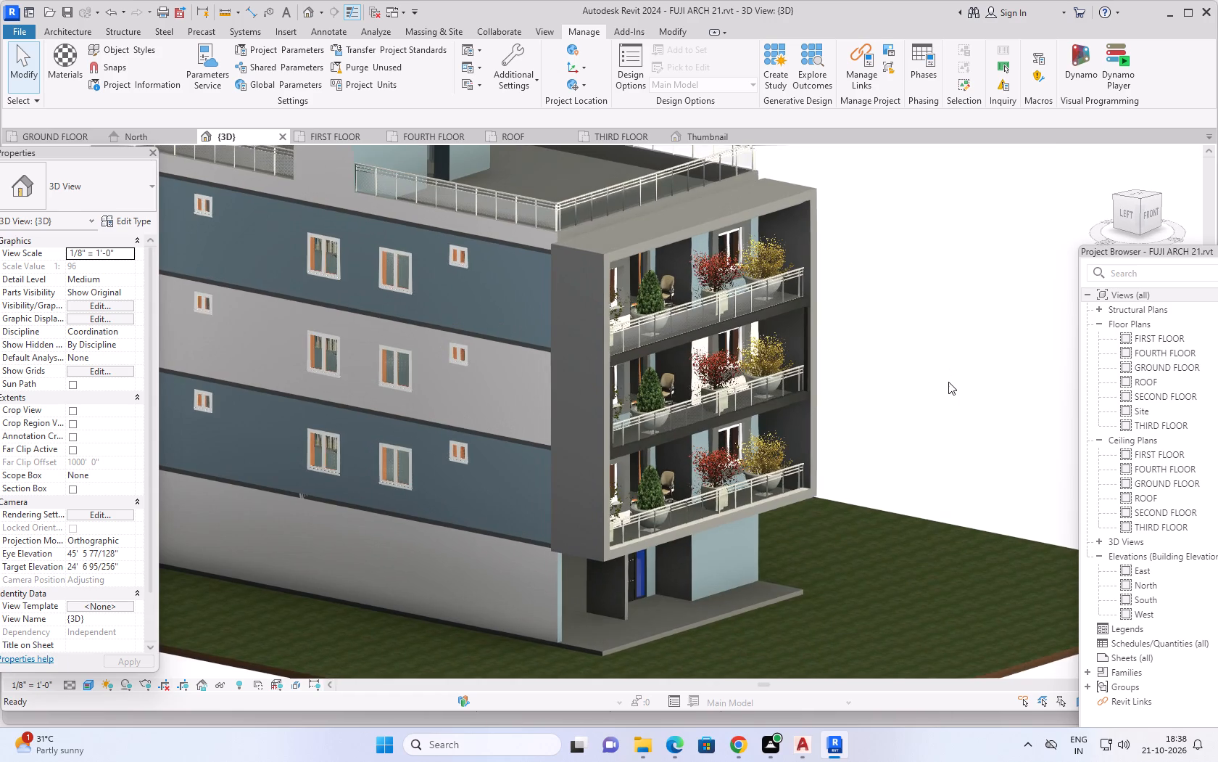
middle_click_drag(942, 385, 695, 347)
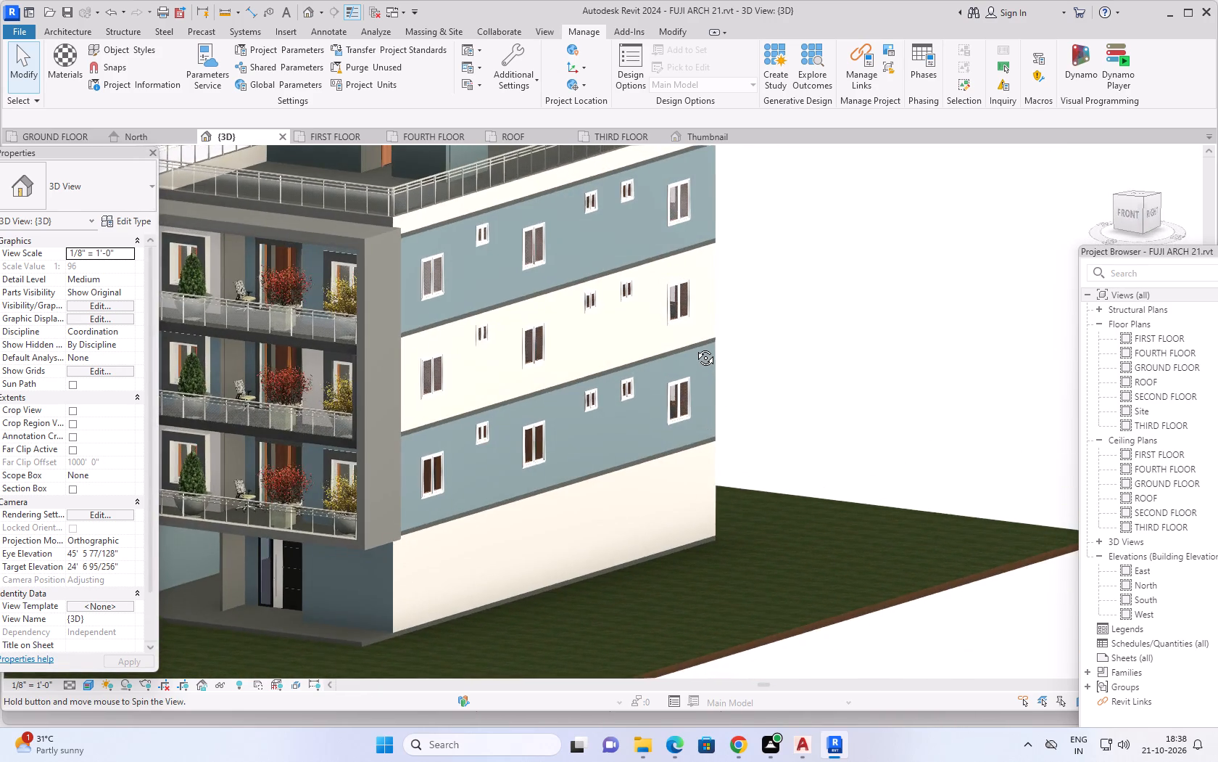
middle_click_drag(695, 347, 916, 364)
scroll(915, 389, "down", 1)
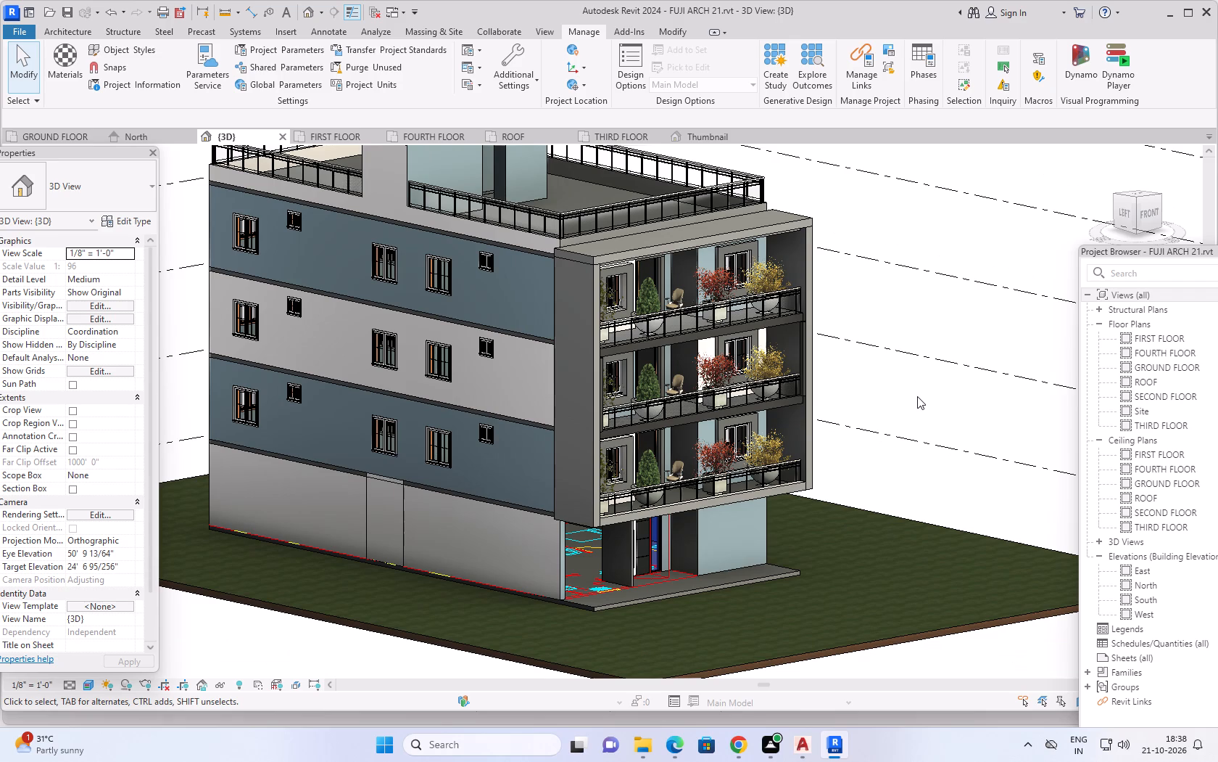
scroll(917, 396, "down", 2)
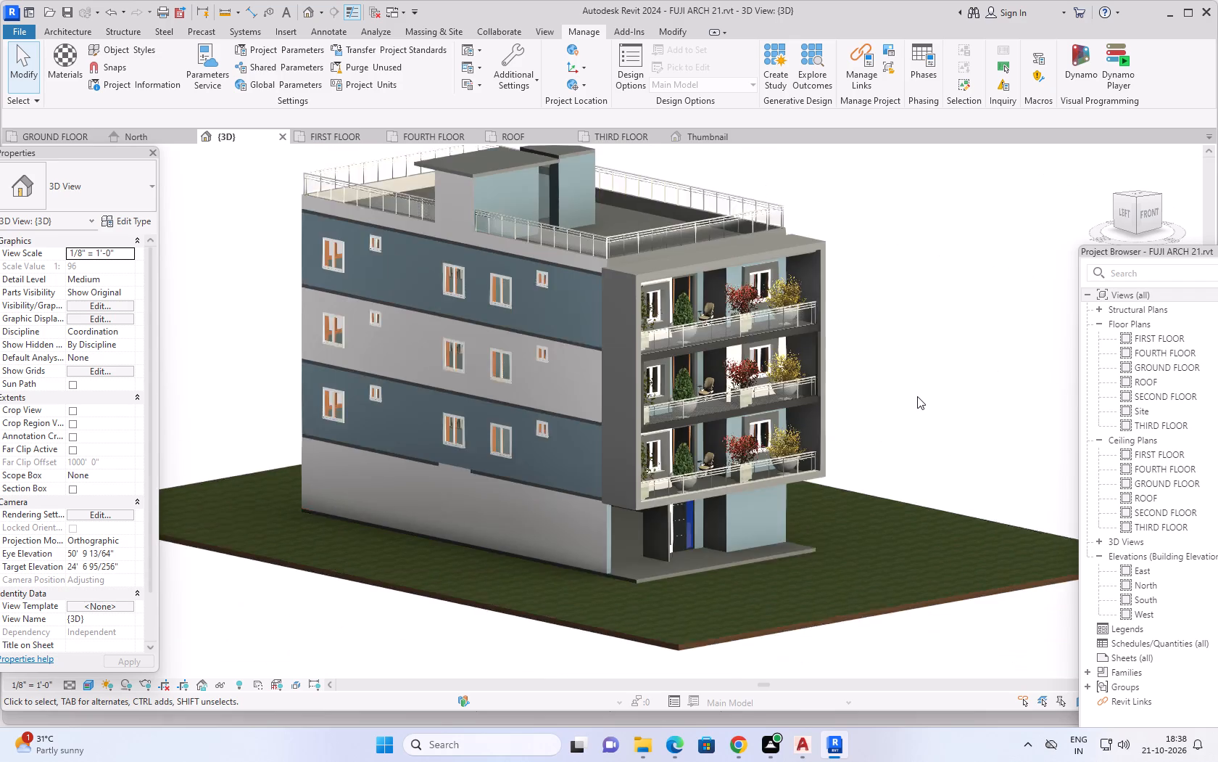
Examine the balconies and their frame up close, and the front facade with the entrance from a lower angle.
scroll(904, 401, "up", 2)
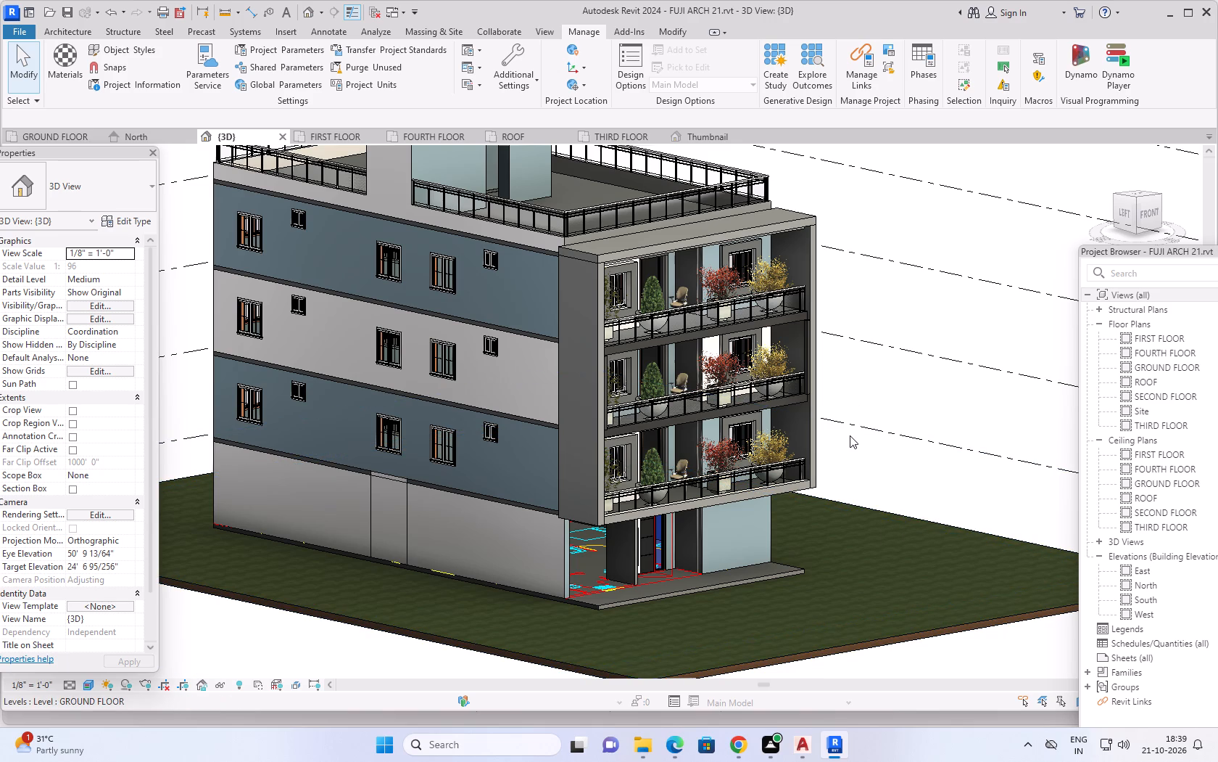
scroll(877, 380, "up", 1)
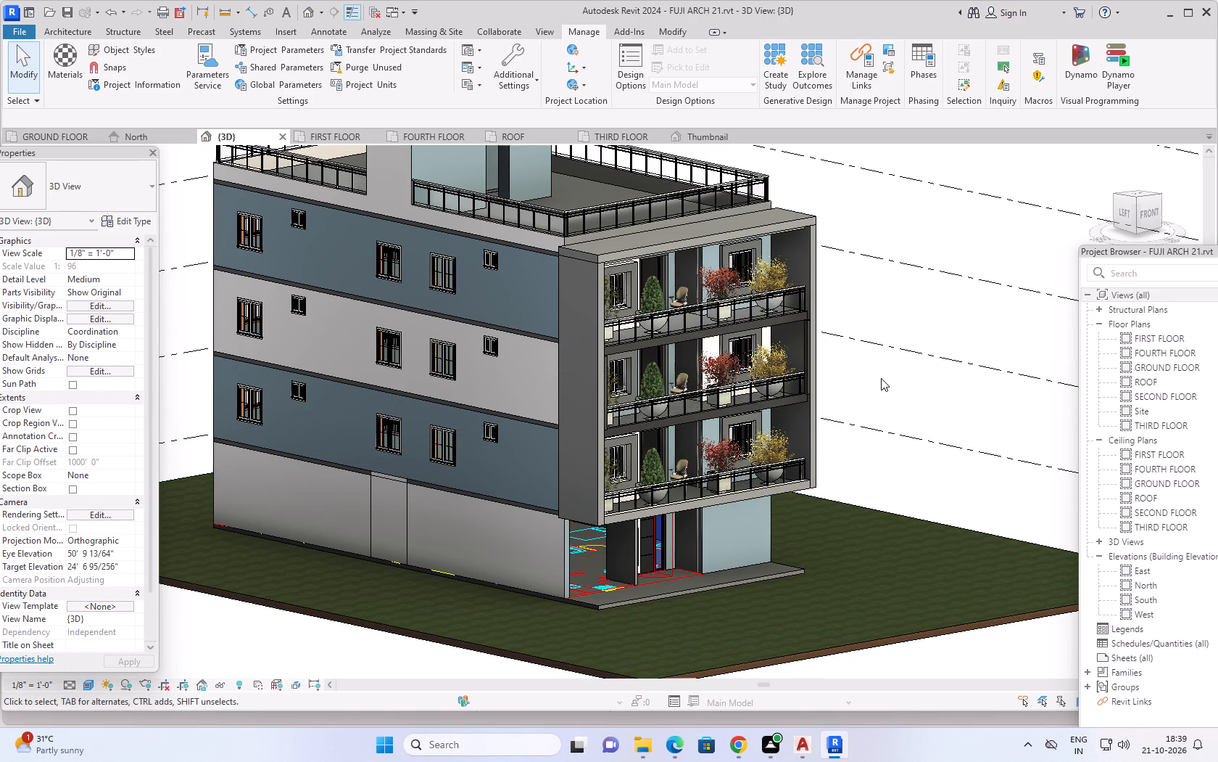
scroll(881, 378, "up", 3)
middle_click_drag(891, 393, 850, 385, "shift")
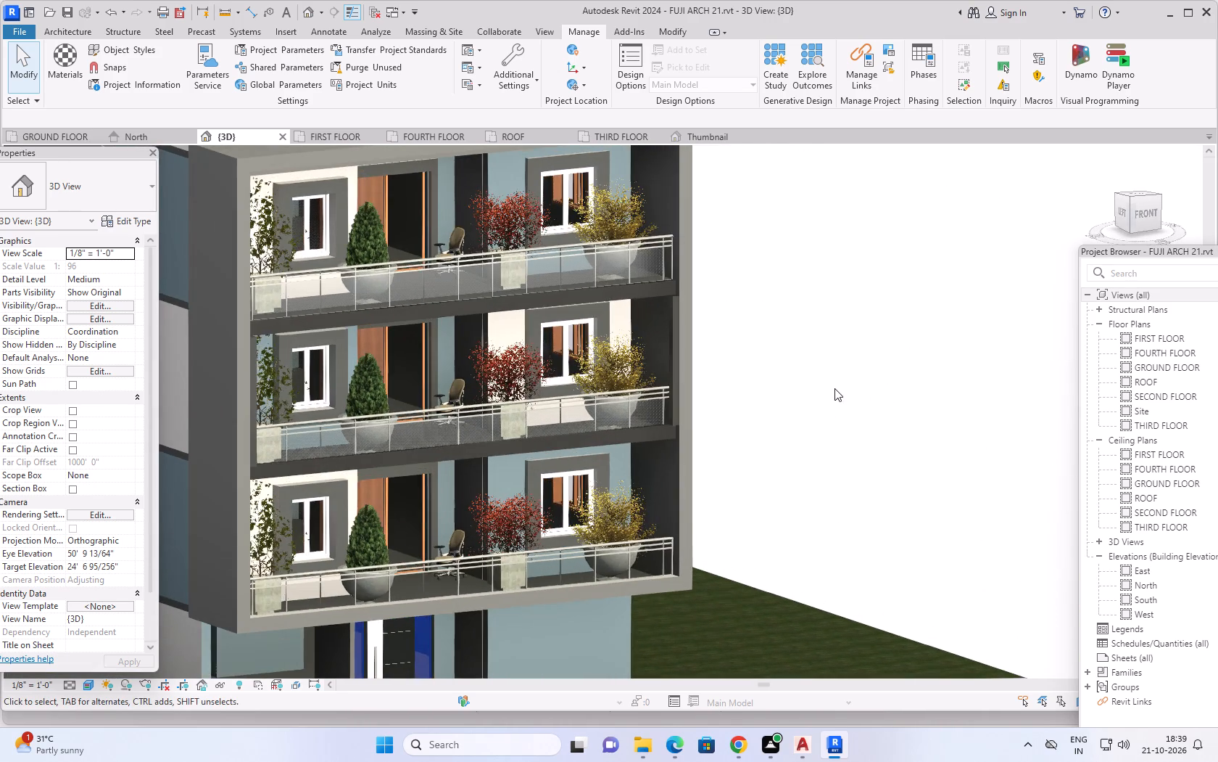
scroll(830, 384, "down", 3)
middle_click_drag(841, 364, 1035, 414)
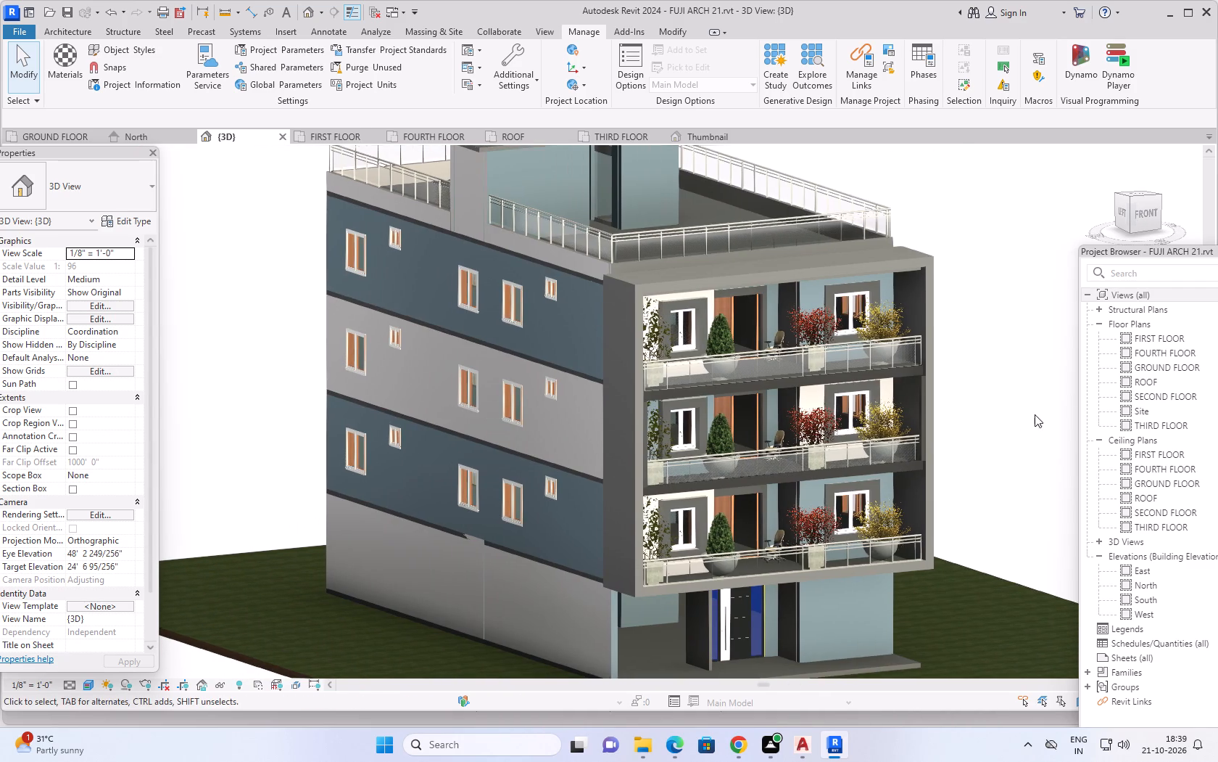
middle_click_drag(1006, 411, 989, 371, "shift")
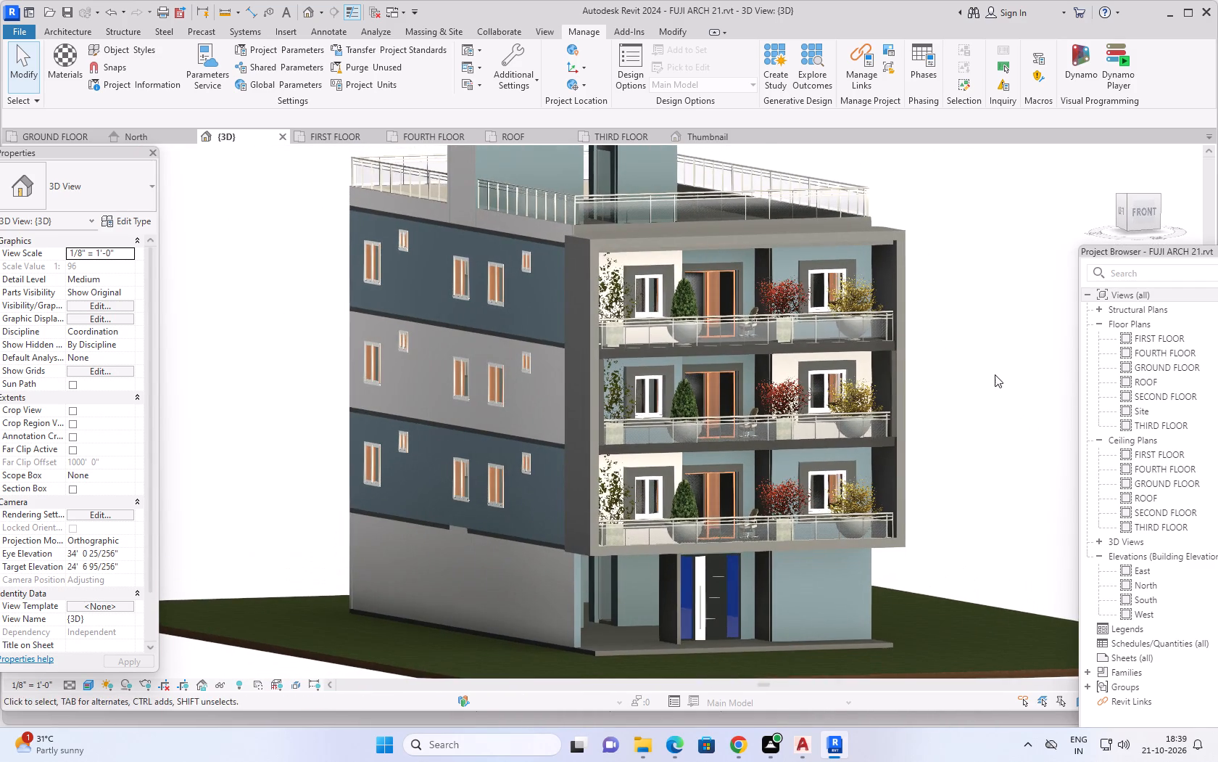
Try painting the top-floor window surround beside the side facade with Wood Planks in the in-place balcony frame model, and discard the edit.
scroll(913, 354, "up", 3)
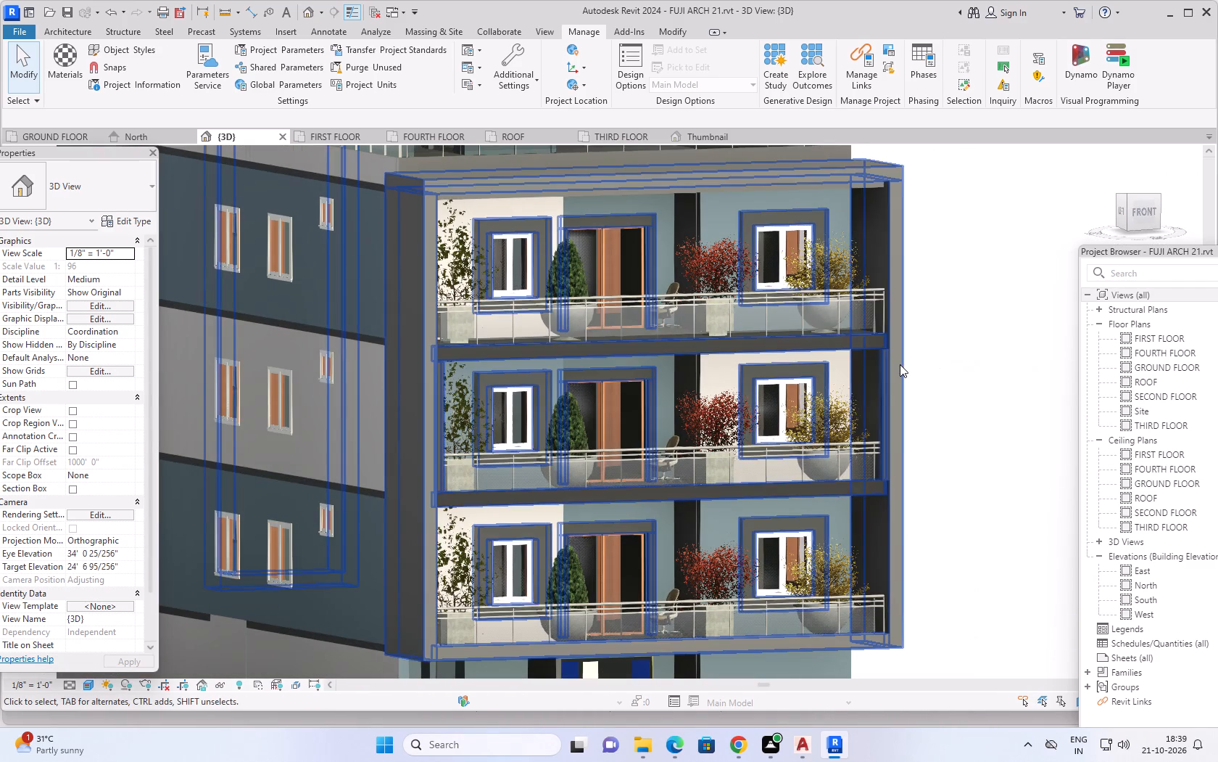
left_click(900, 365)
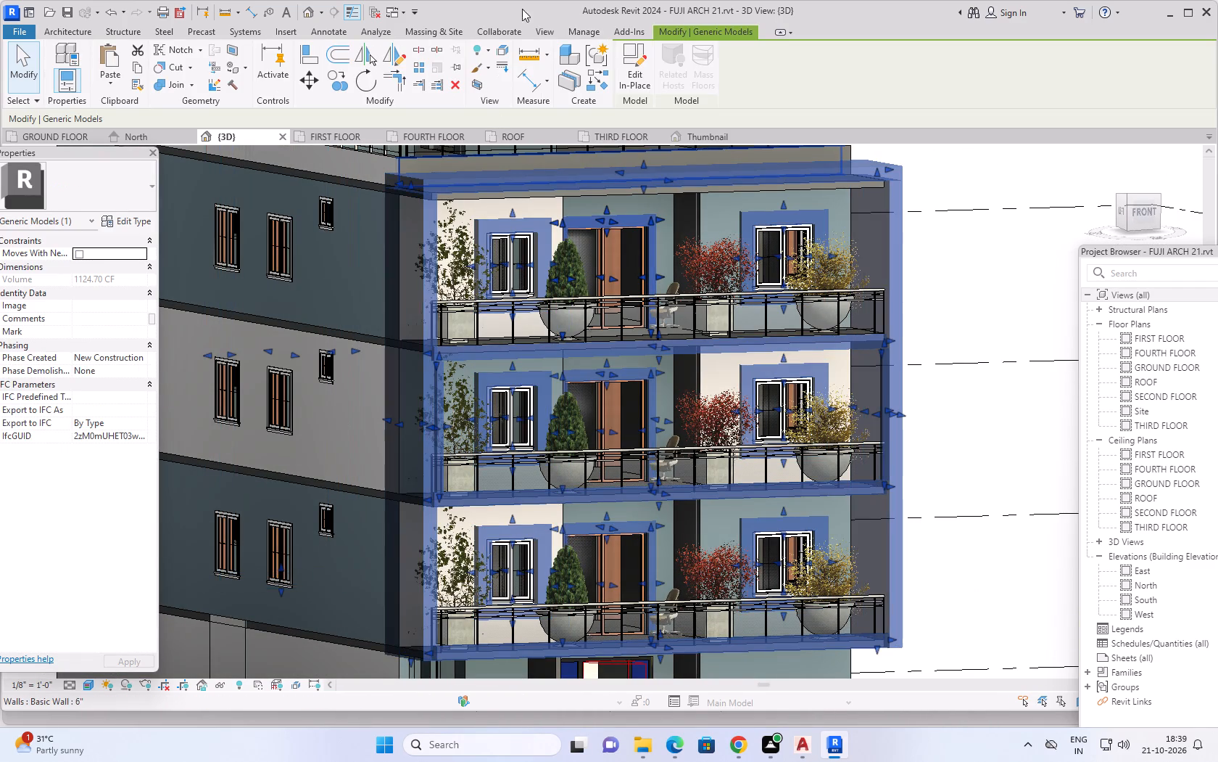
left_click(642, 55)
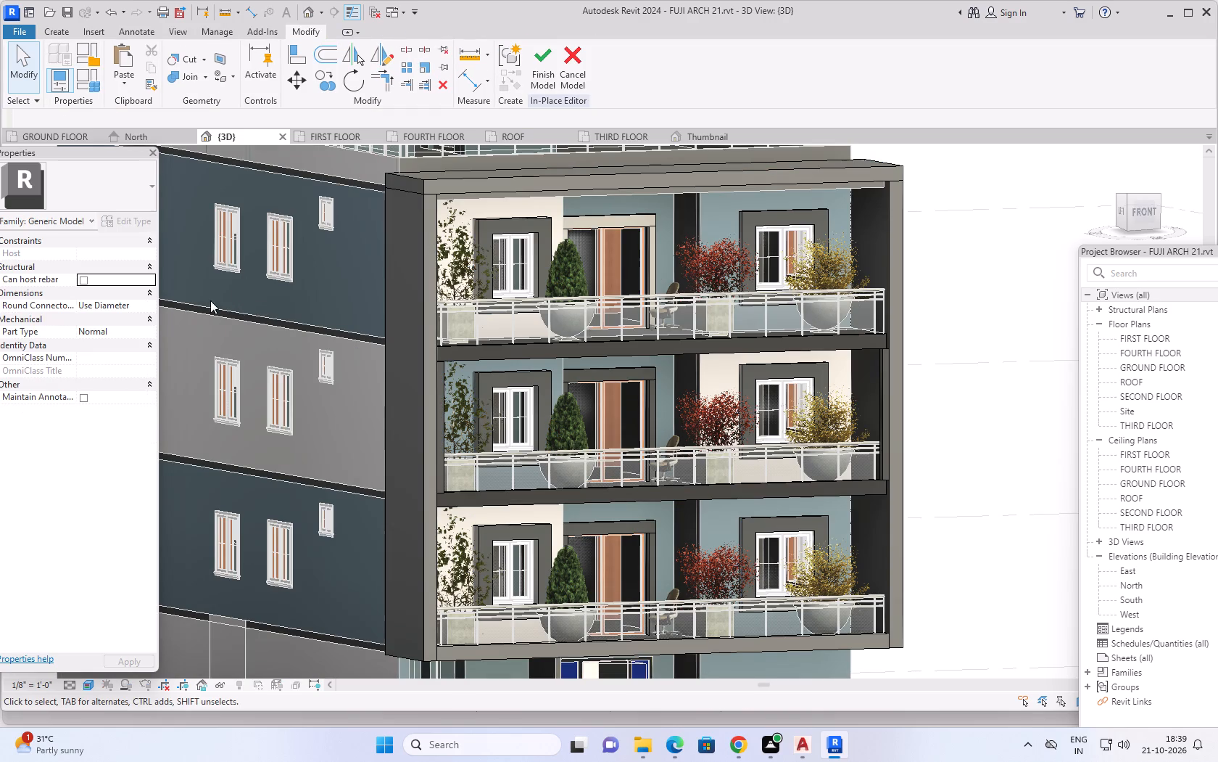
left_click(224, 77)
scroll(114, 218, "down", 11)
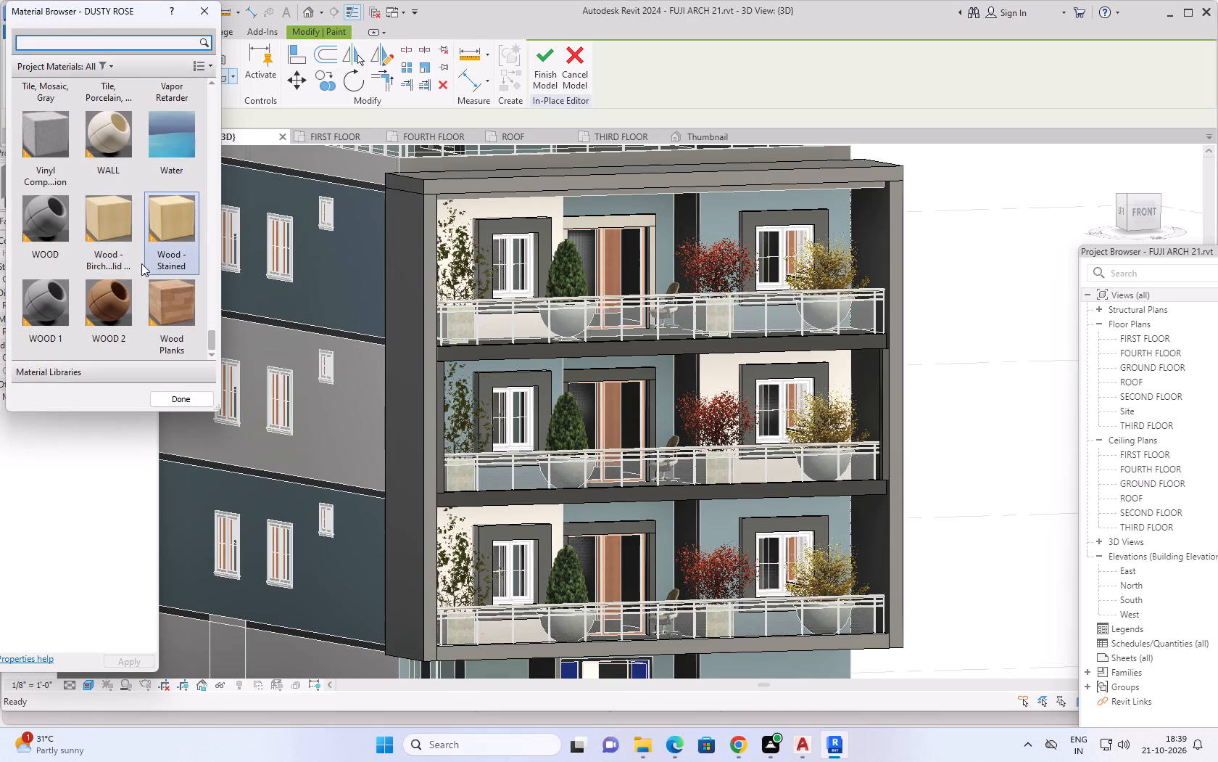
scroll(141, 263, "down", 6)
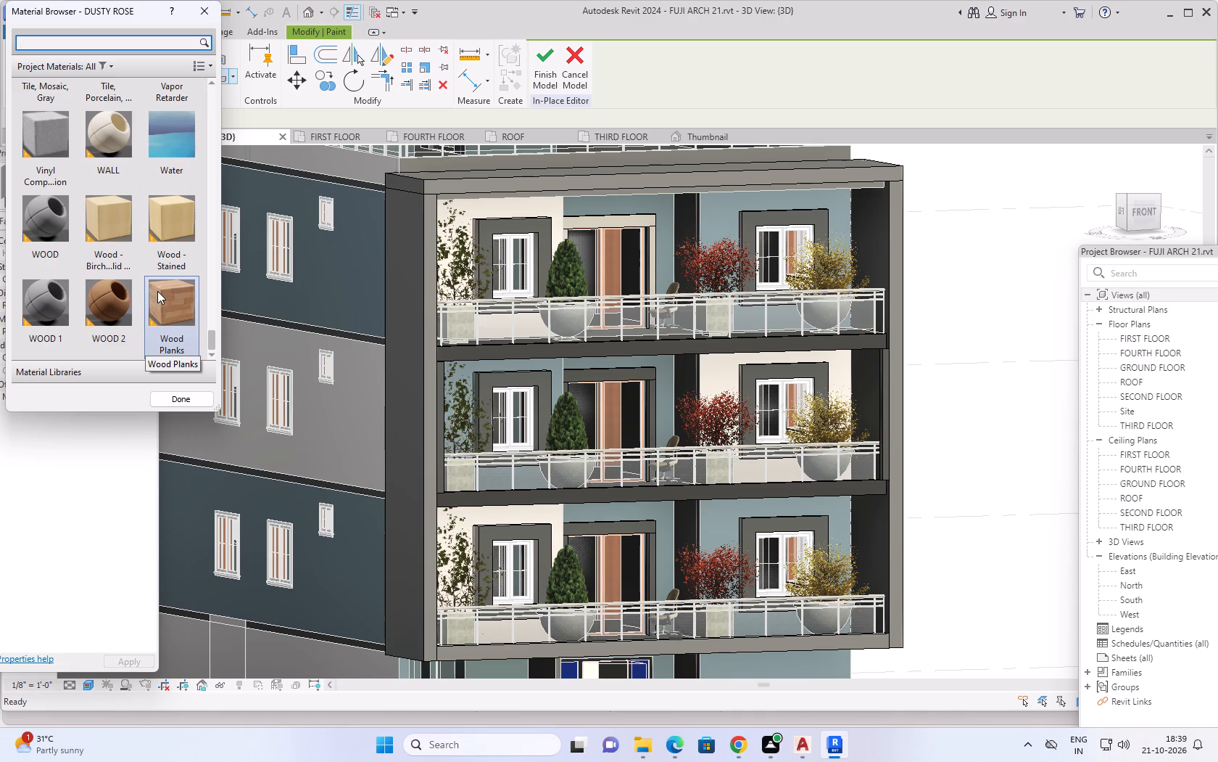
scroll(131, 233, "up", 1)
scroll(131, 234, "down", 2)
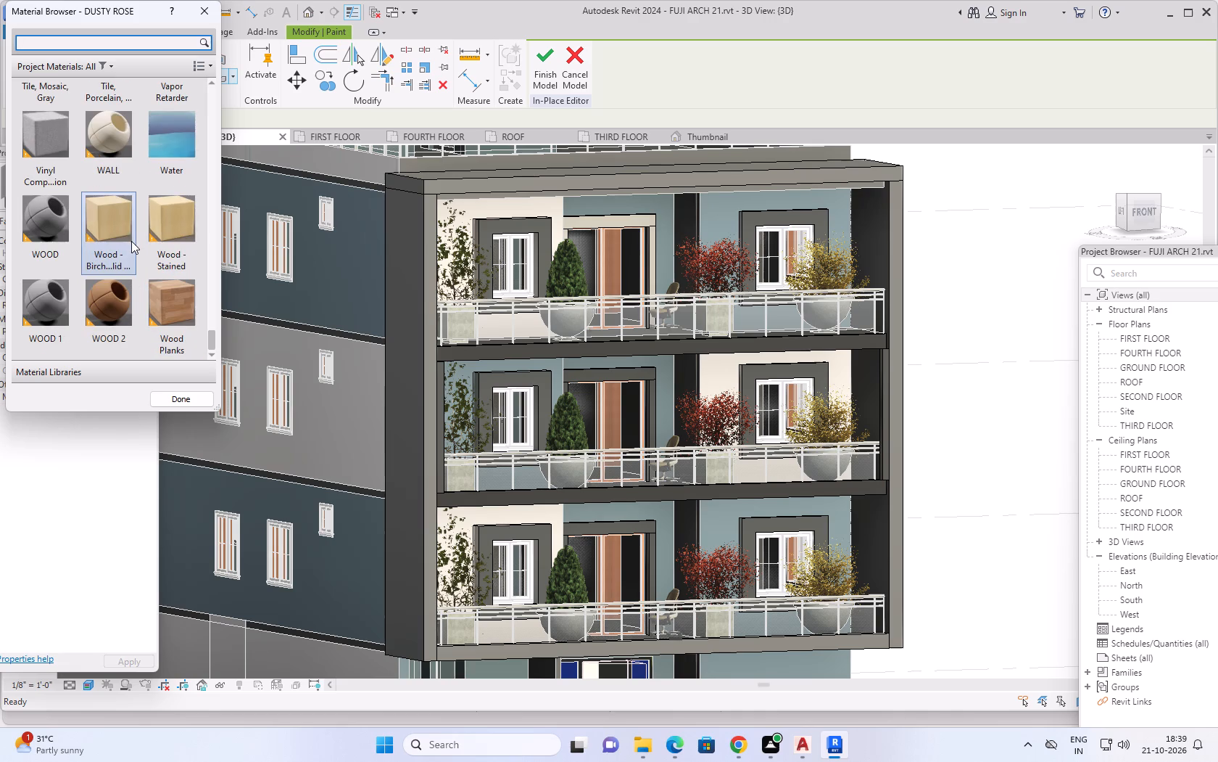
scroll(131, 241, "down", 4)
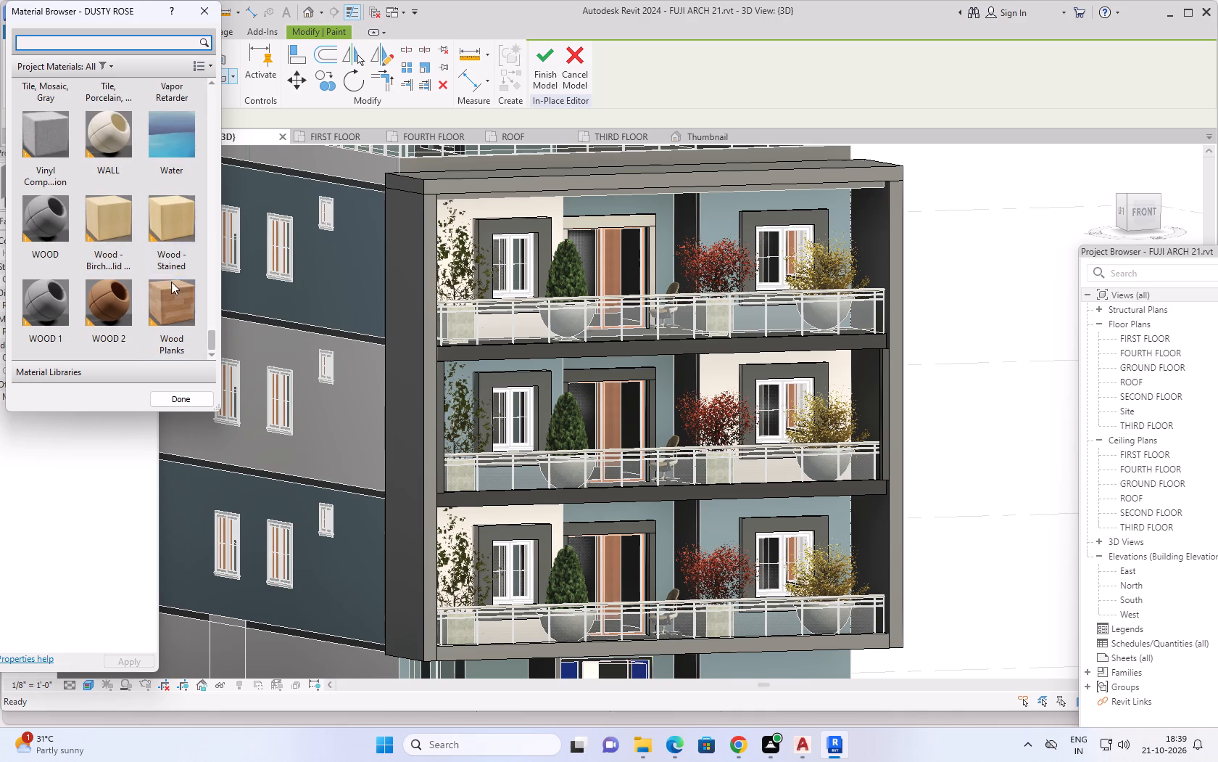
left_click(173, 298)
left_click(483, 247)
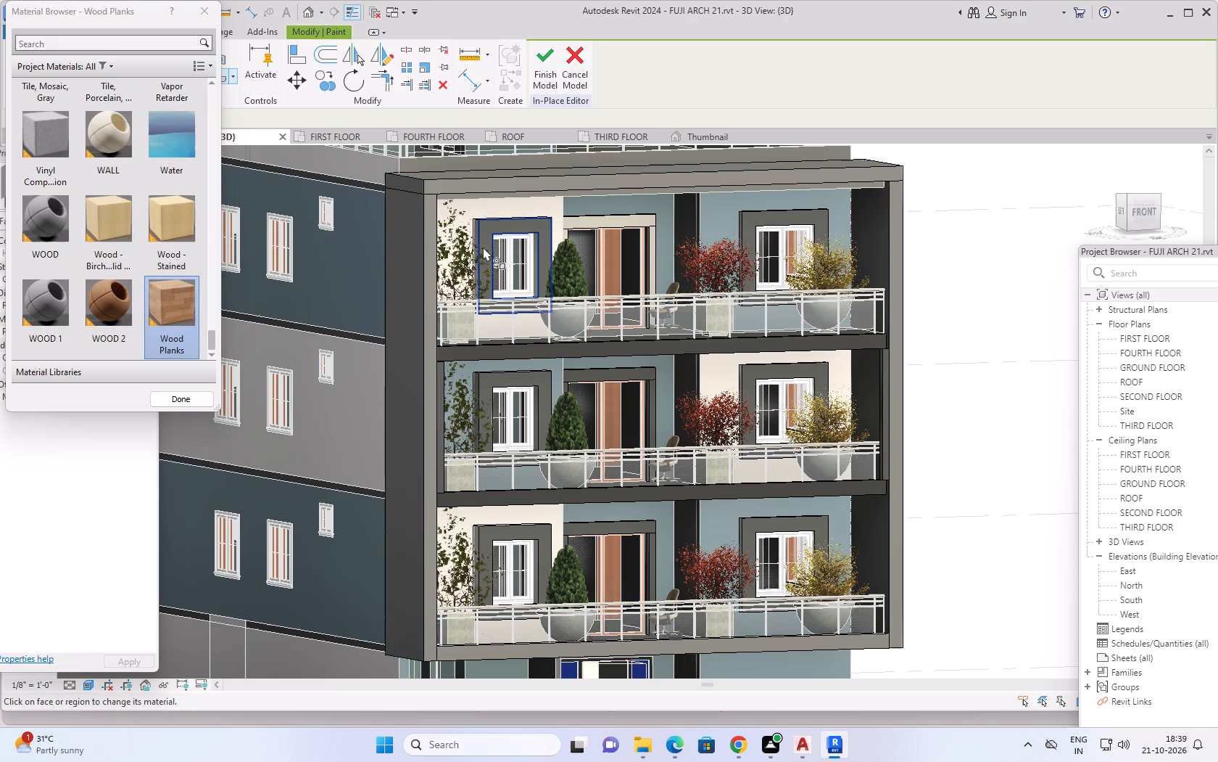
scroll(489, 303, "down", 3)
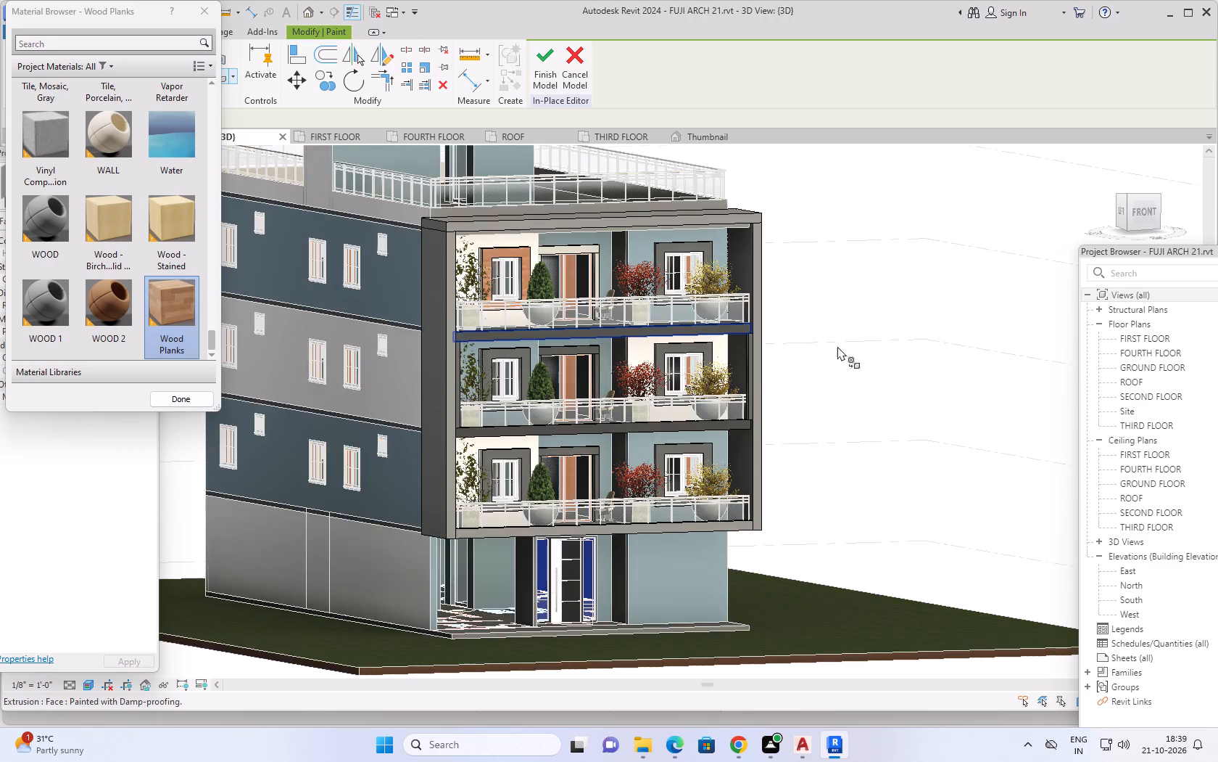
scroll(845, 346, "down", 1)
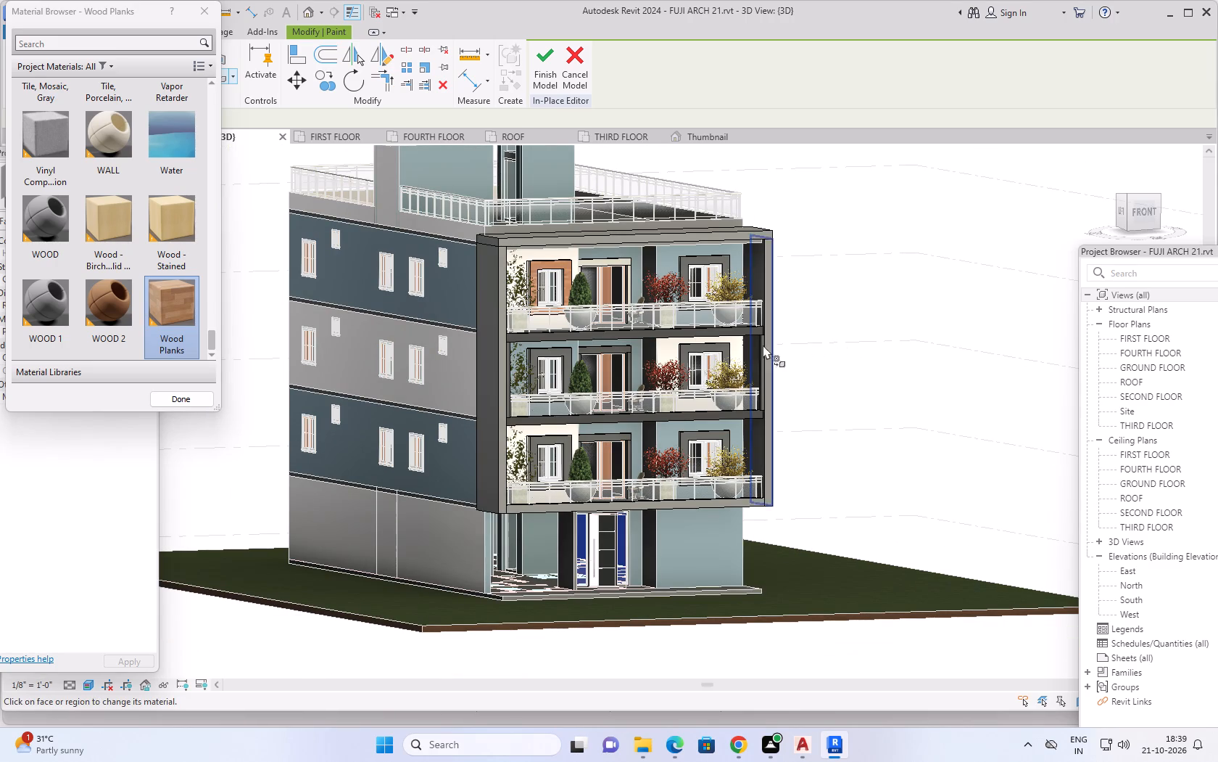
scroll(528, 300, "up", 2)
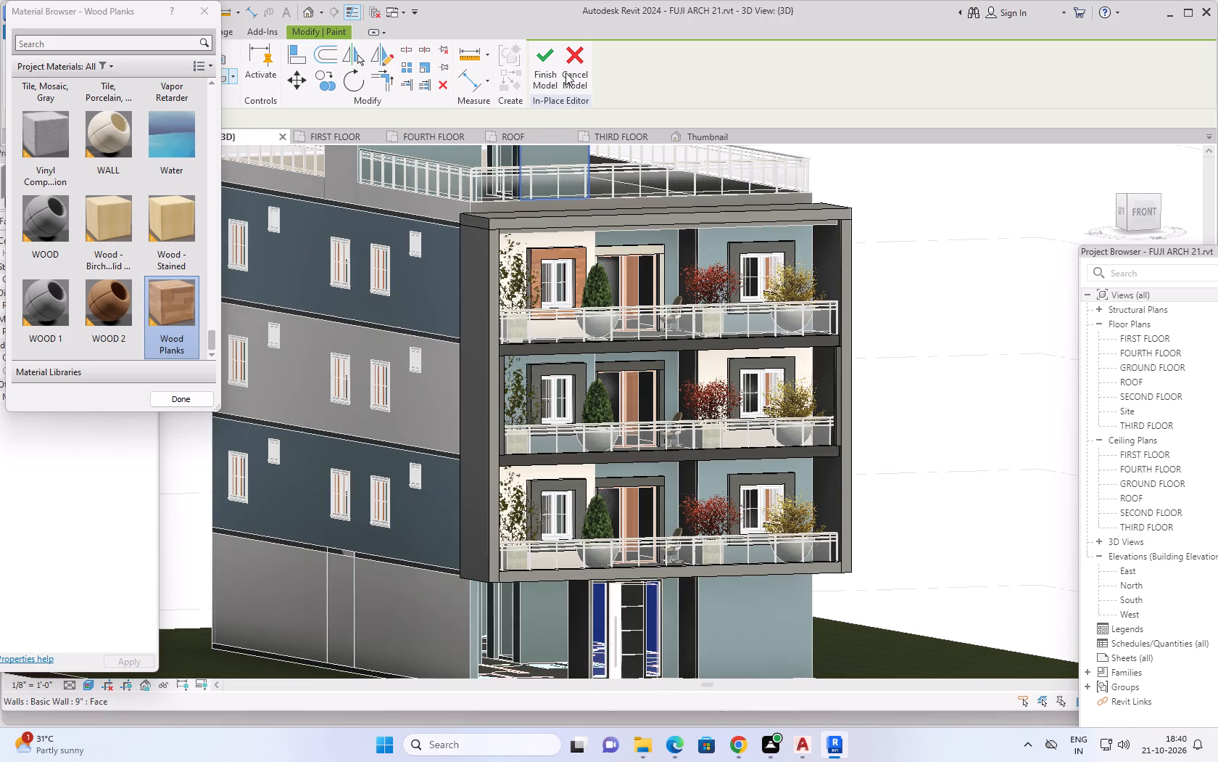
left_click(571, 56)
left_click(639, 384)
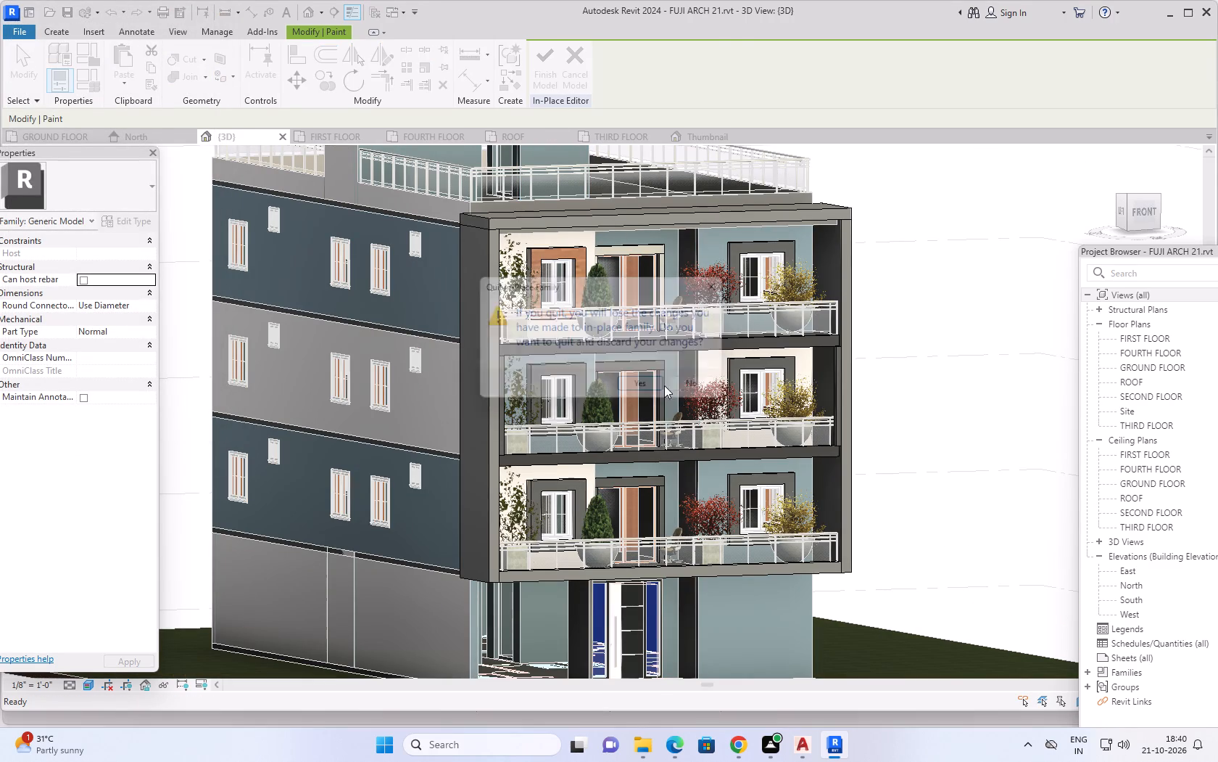
Examine the whole exterior from the front-left corner, comparing the balcony frame and window surrounds with the side facade.
scroll(910, 357, "down", 1)
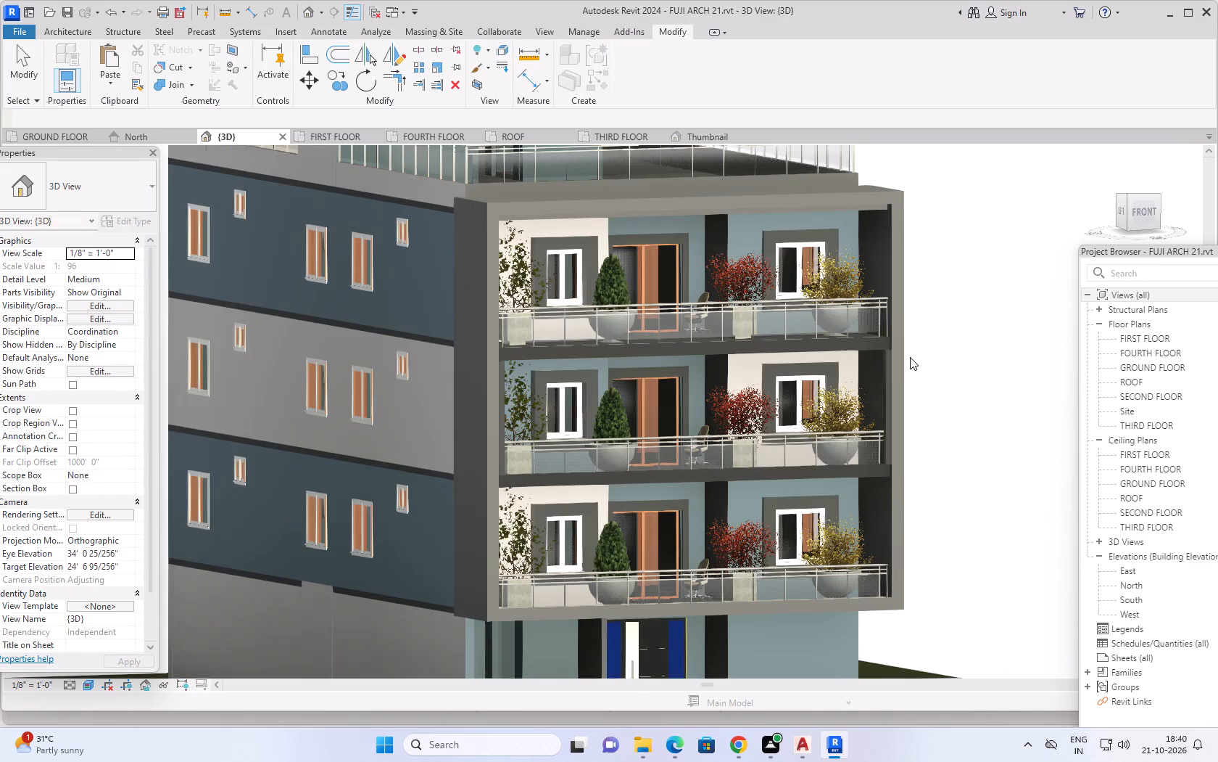
scroll(921, 353, "down", 3)
middle_click_drag(965, 332, 881, 344)
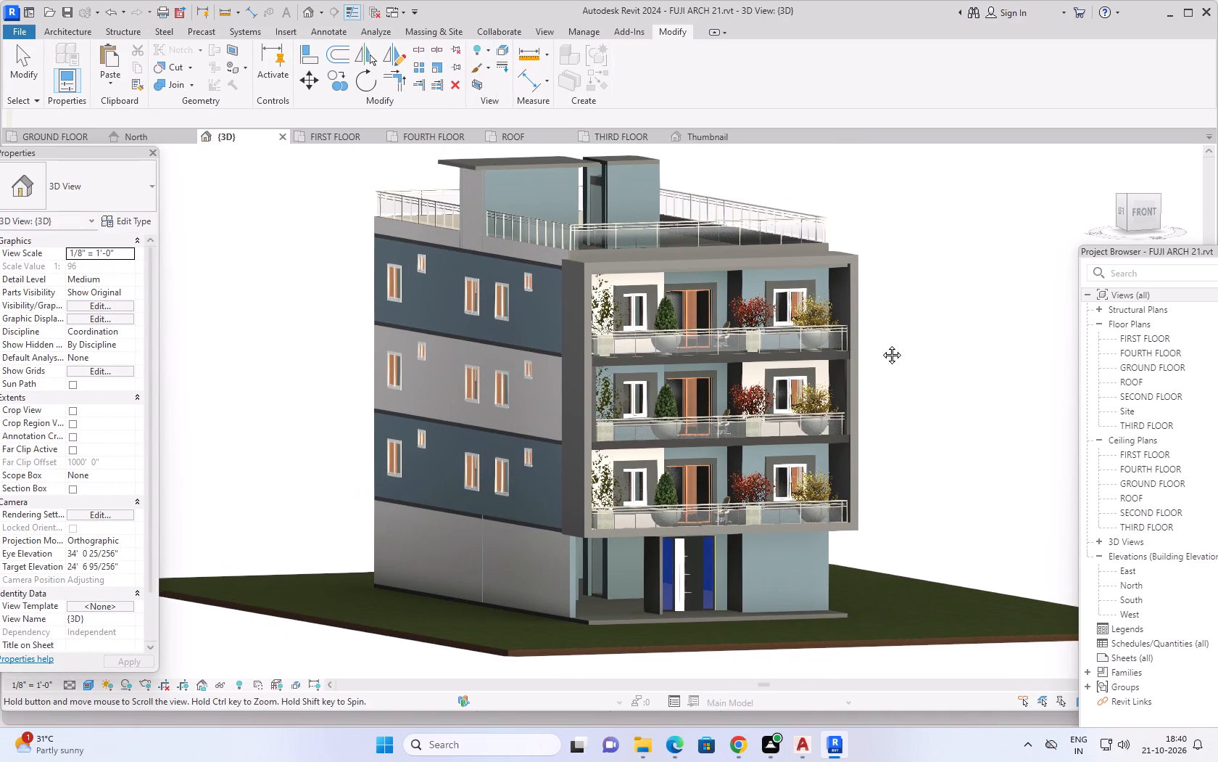
middle_click_drag(881, 344, 873, 344)
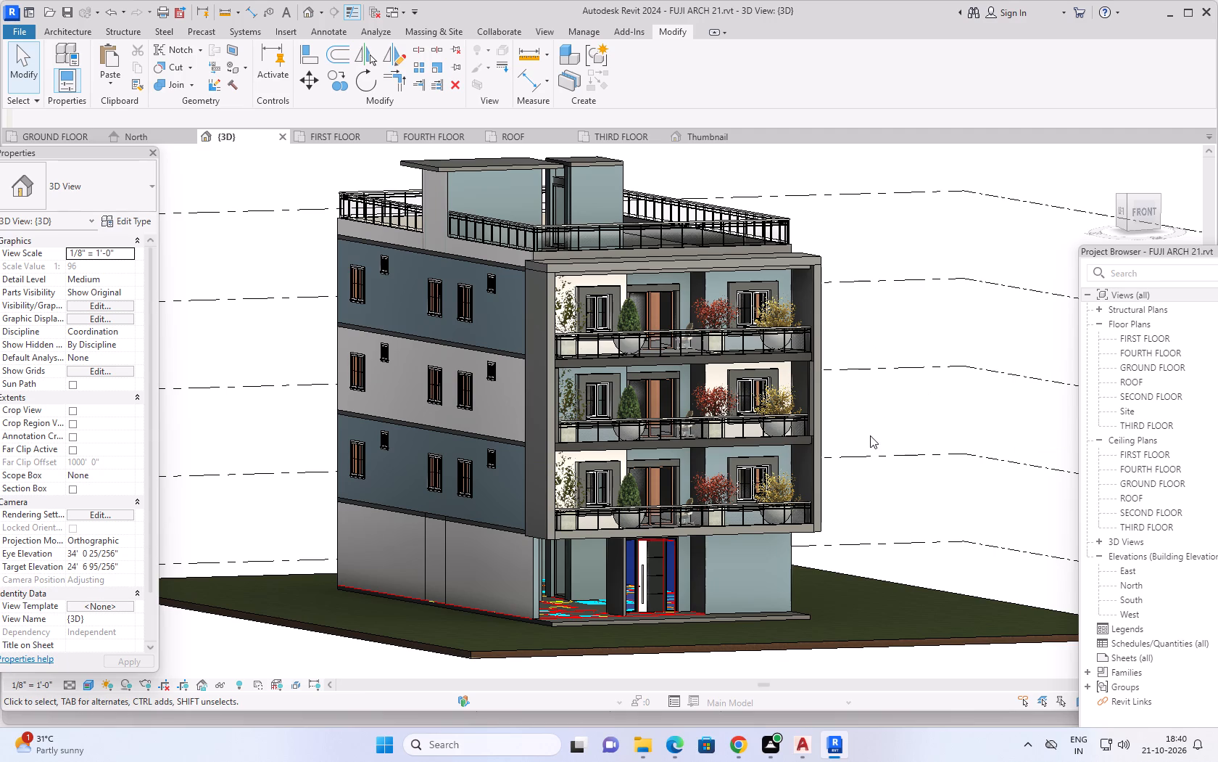
scroll(870, 435, "up", 1)
middle_click_drag(882, 418, 868, 409)
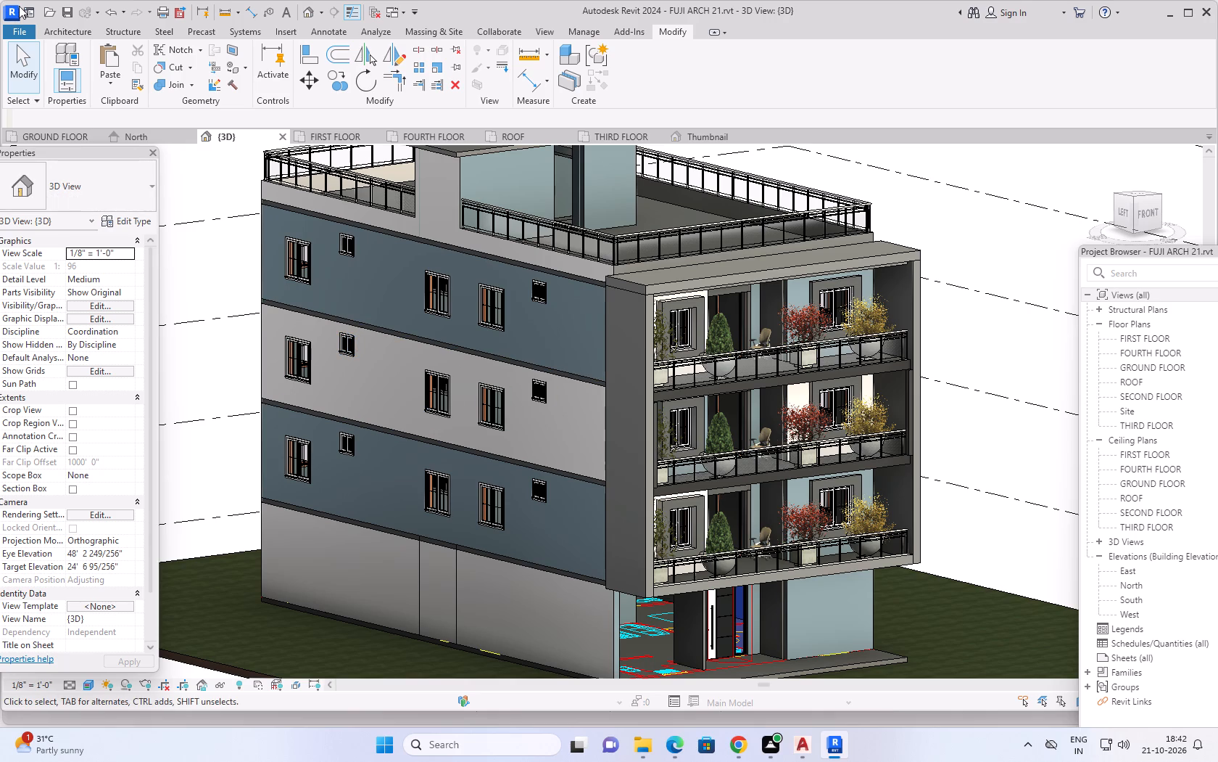
middle_click_drag(963, 234, 960, 234)
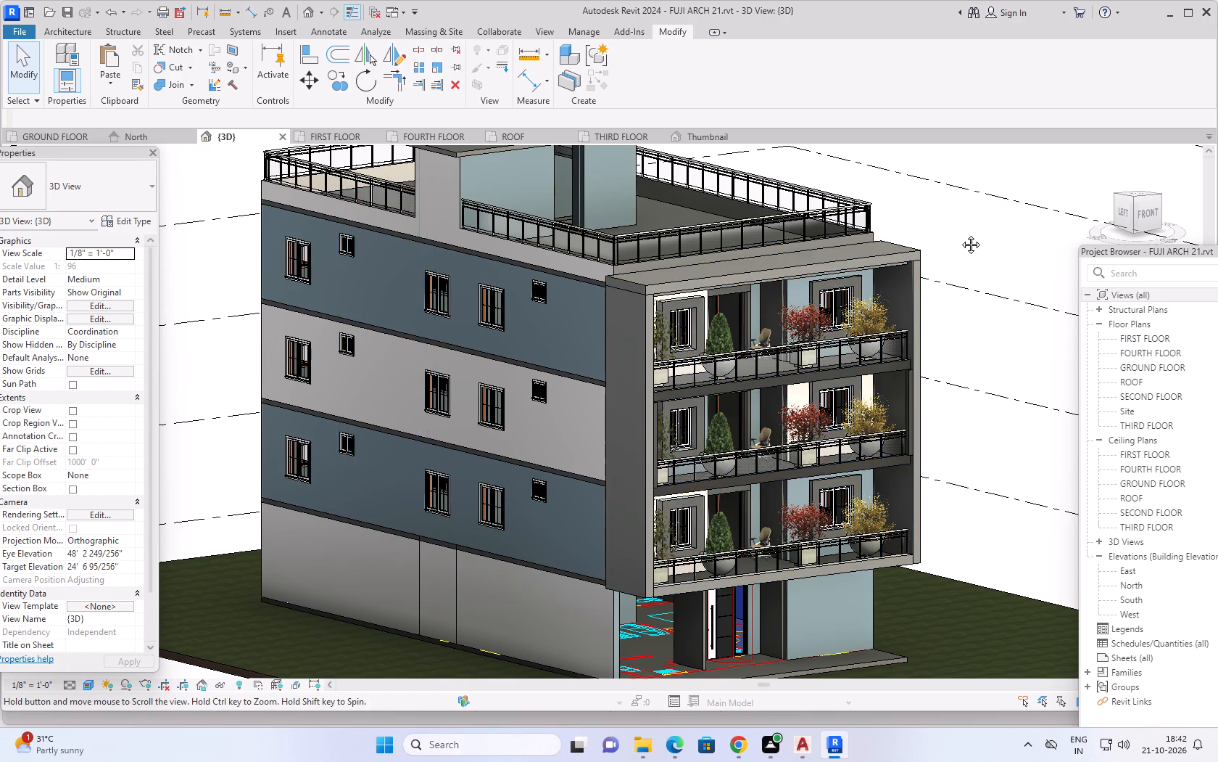
middle_click_drag(960, 234, 900, 251)
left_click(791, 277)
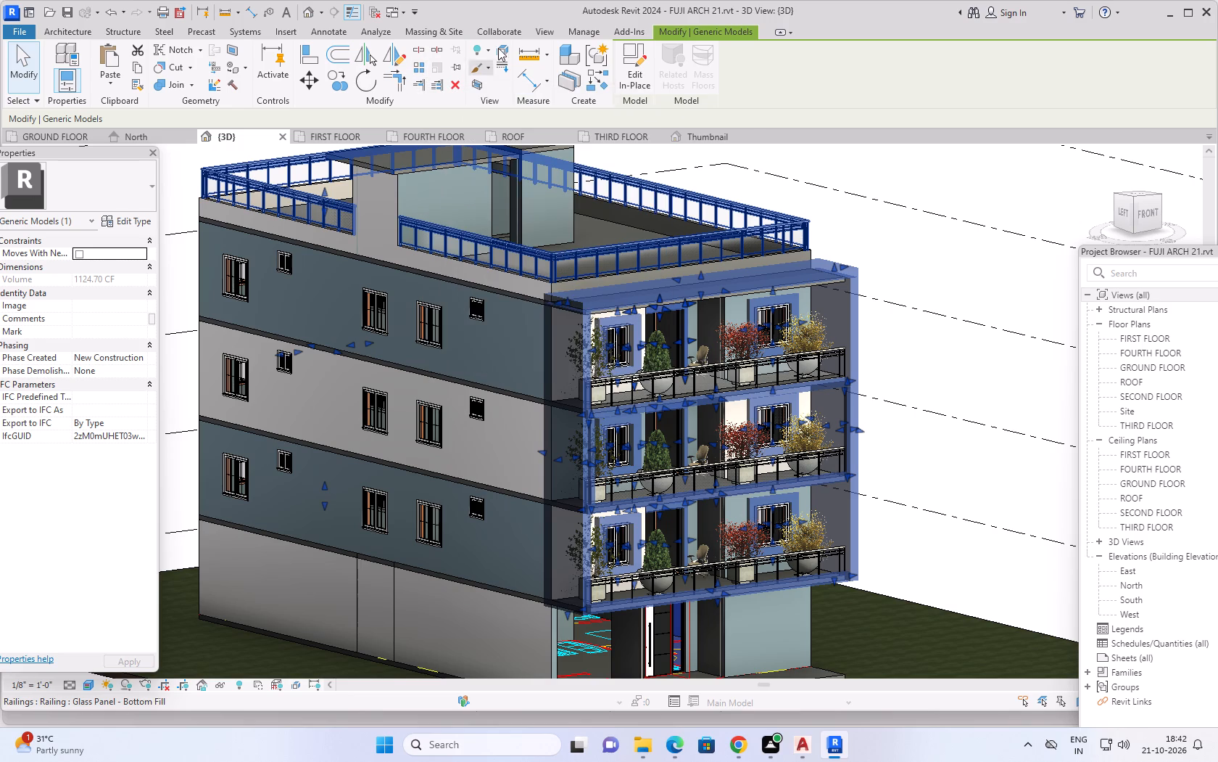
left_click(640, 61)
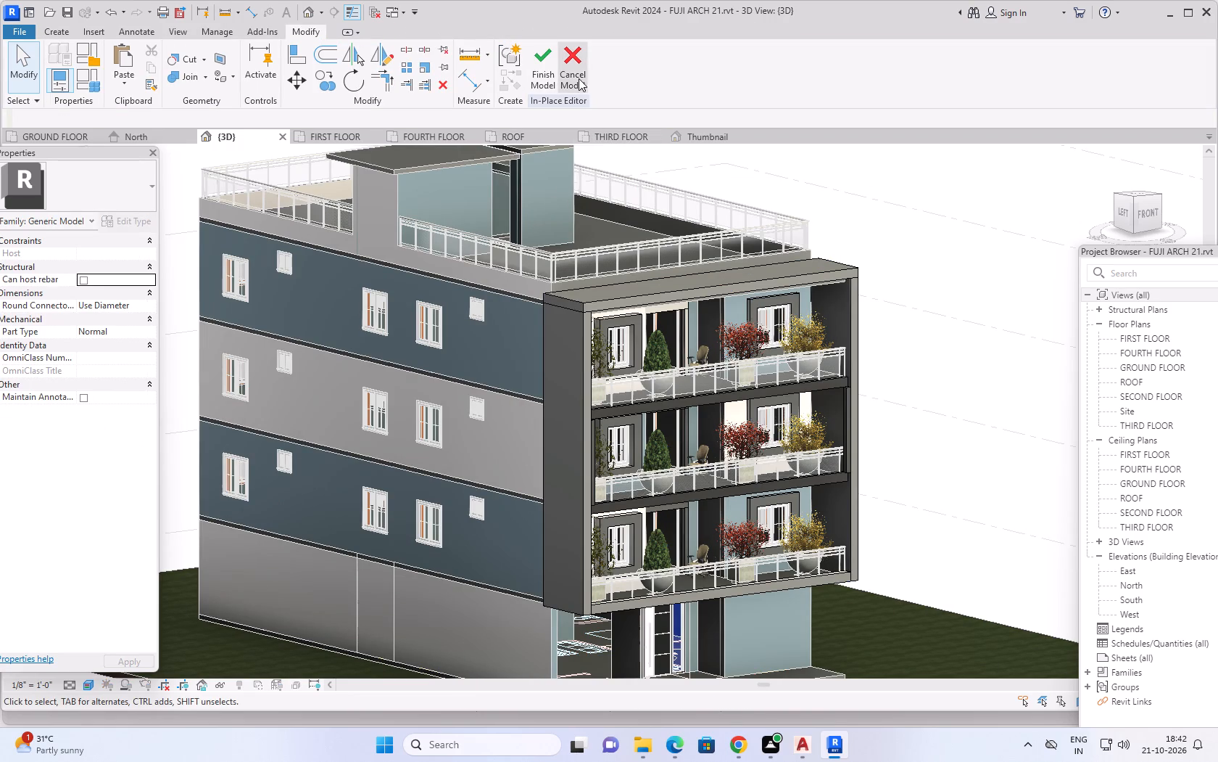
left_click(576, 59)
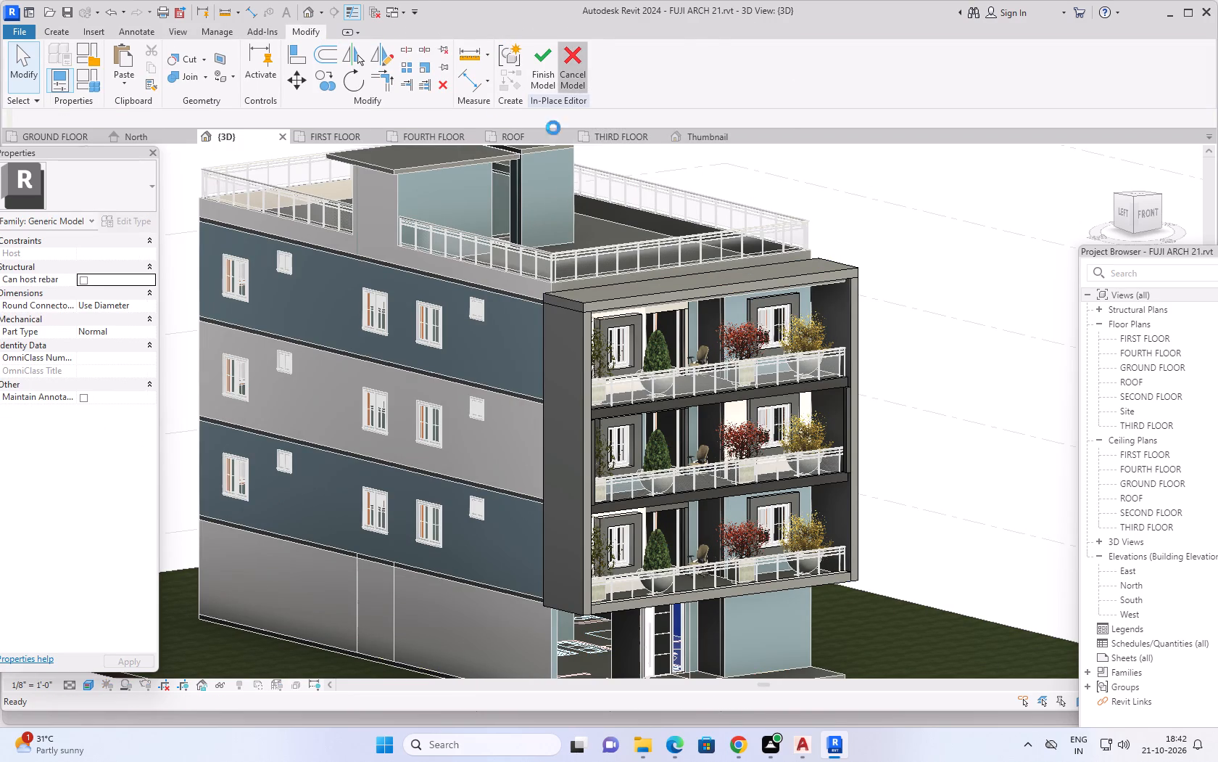
Set the WOOD 2 project material's appearance colour to RGB 51 51 51 and apply it to the model.
left_click(581, 30)
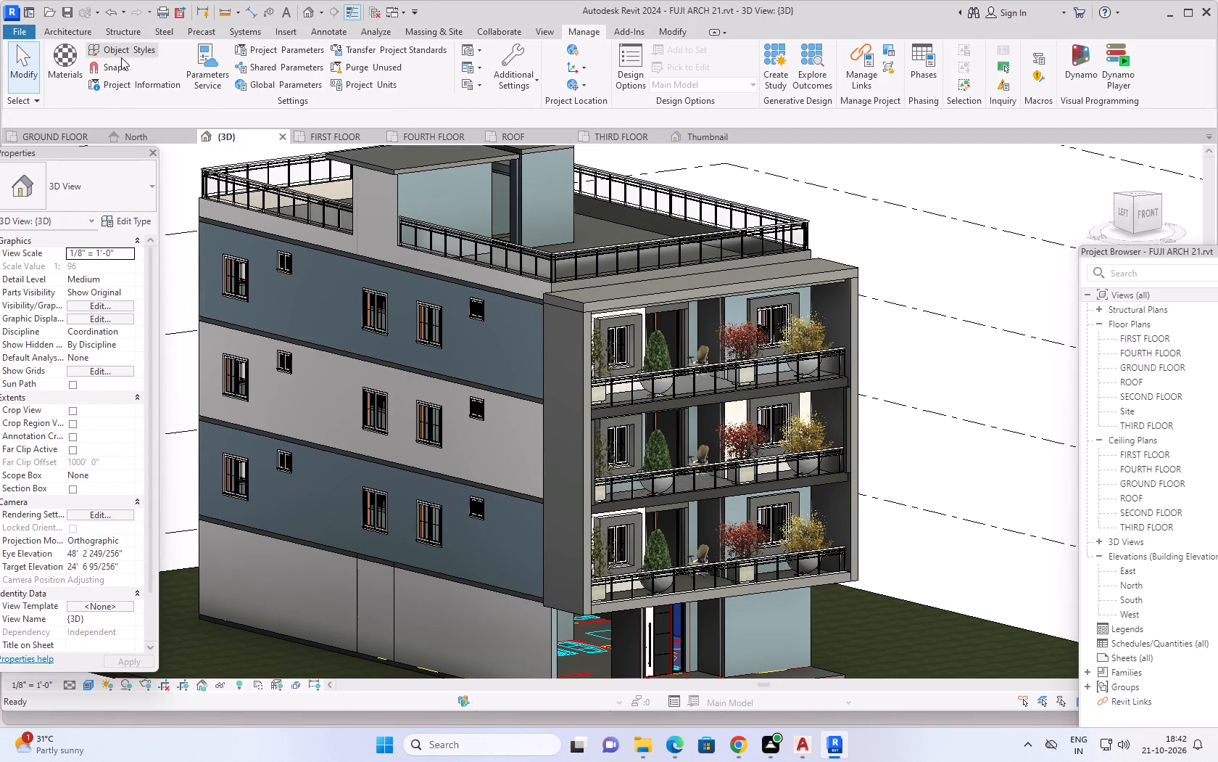
left_click(62, 60)
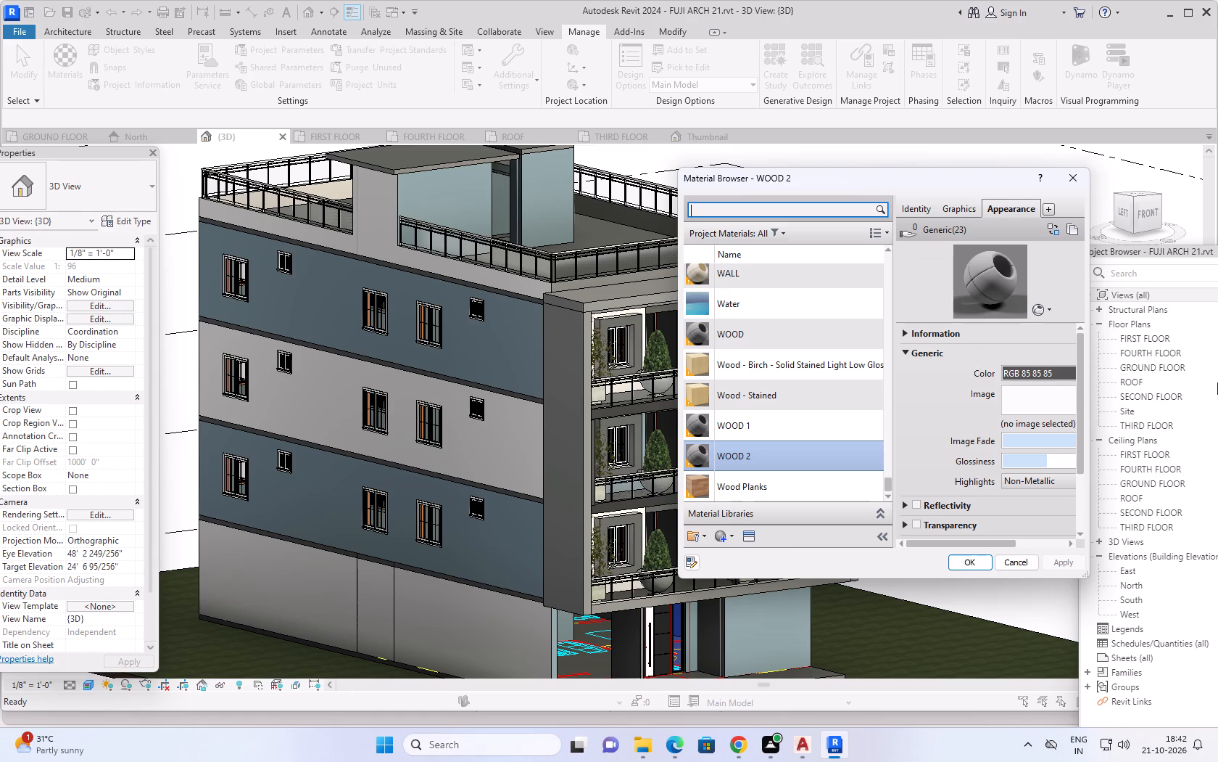
left_click(1036, 374)
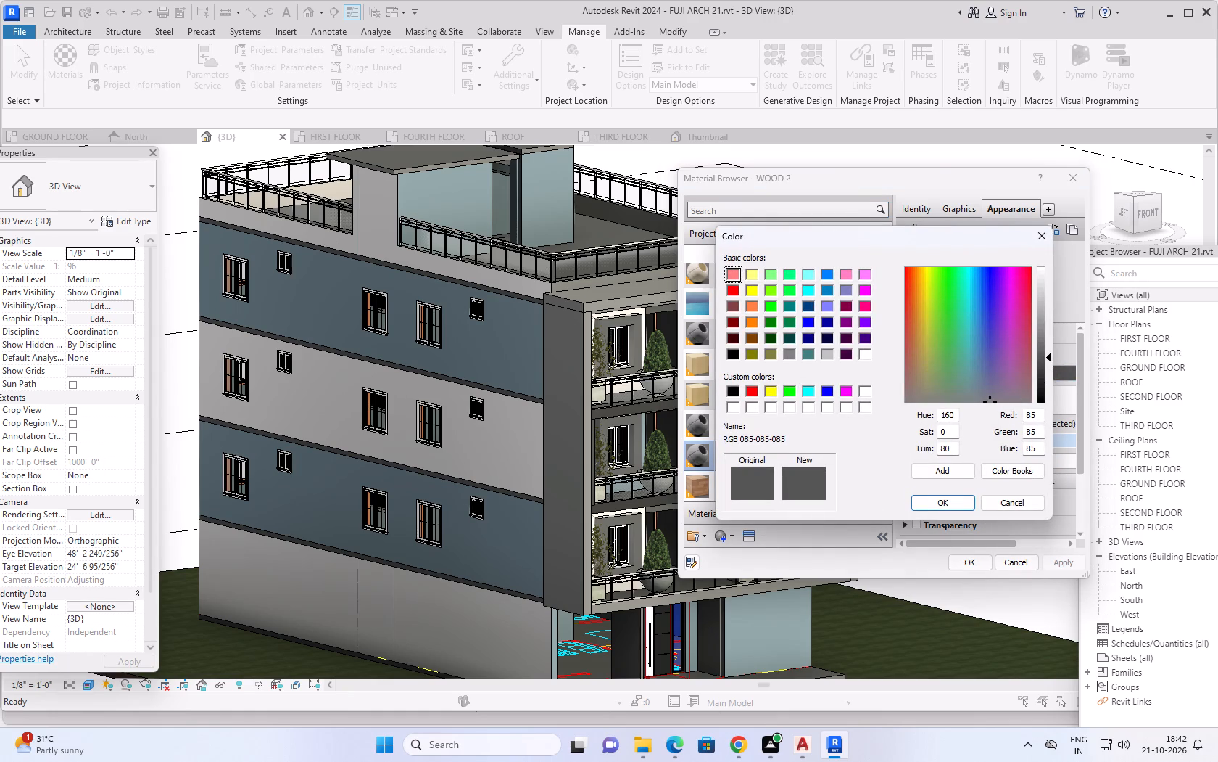
left_click_drag(1038, 410, 1008, 419)
type("51")
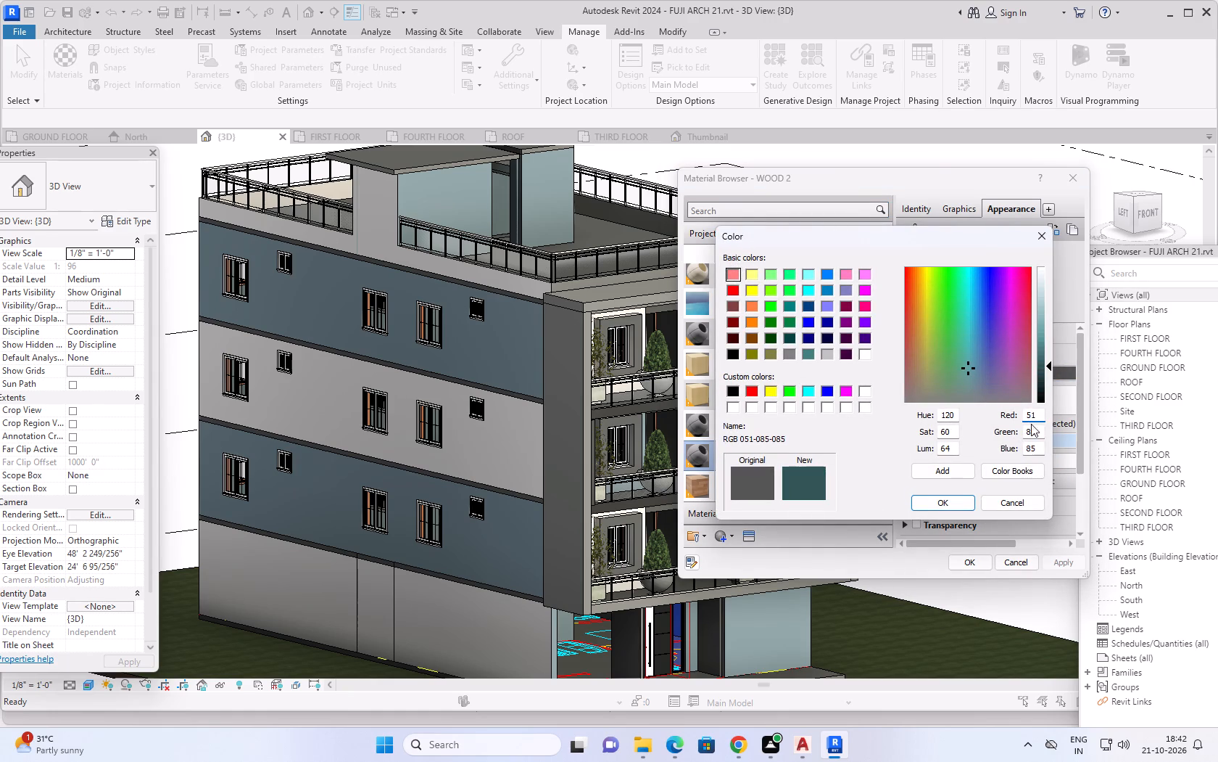
left_click_drag(1036, 430, 1014, 438)
type("51")
left_click_drag(1041, 448, 1000, 458)
type("51")
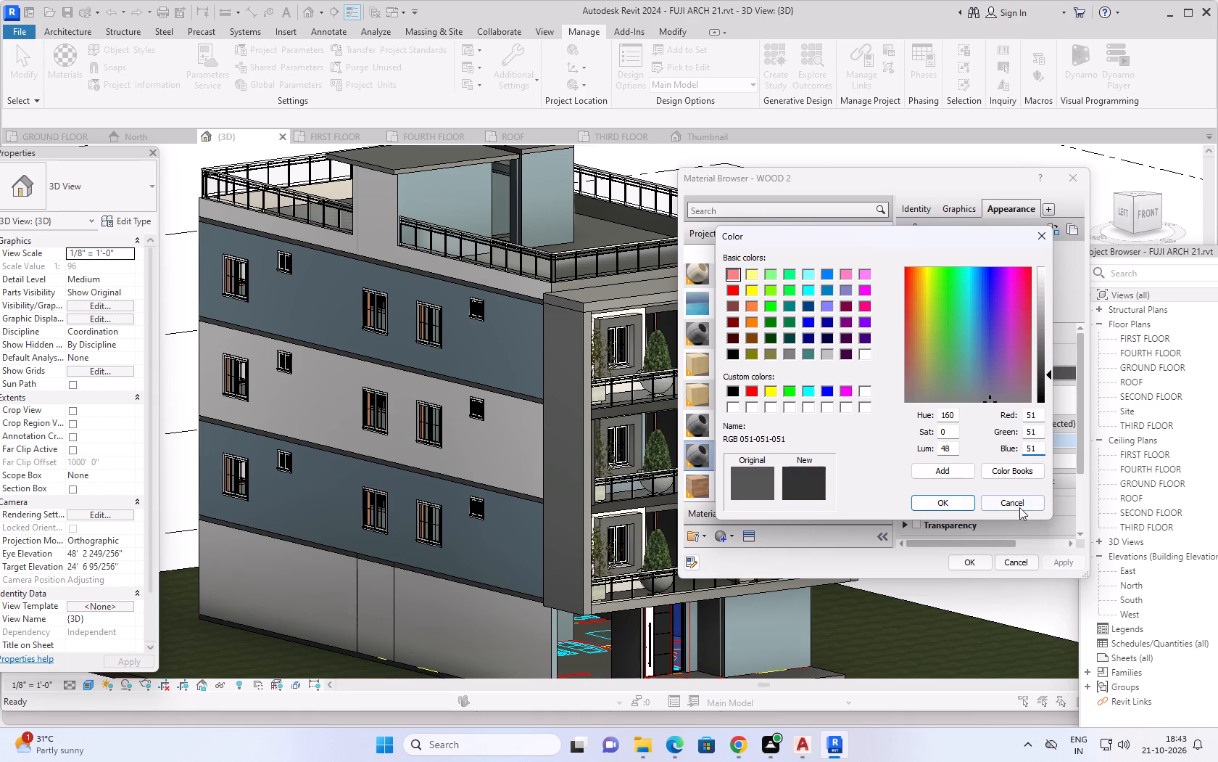
left_click(936, 507)
left_click(1057, 565)
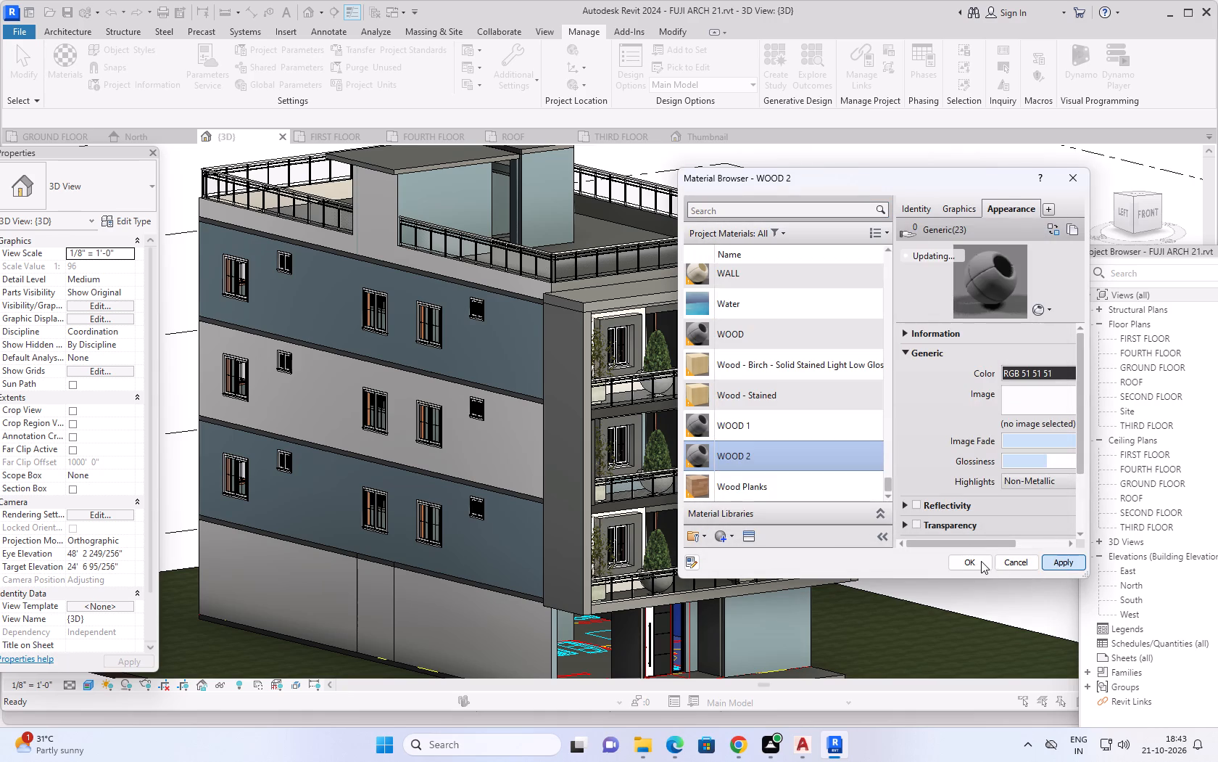
left_click(974, 561)
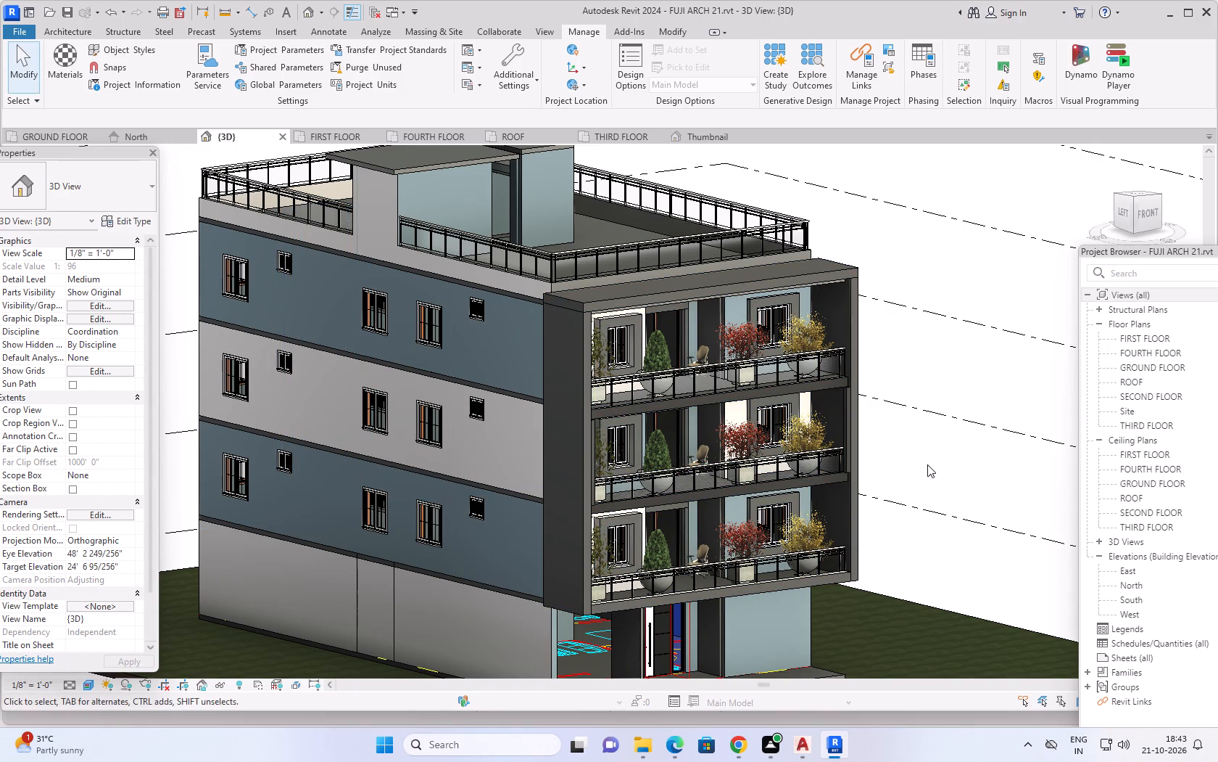
Examine the recoloured balcony frame from the front and the front-left corner, including its relation to the side facade and roof.
middle_click_drag(931, 462, 907, 464)
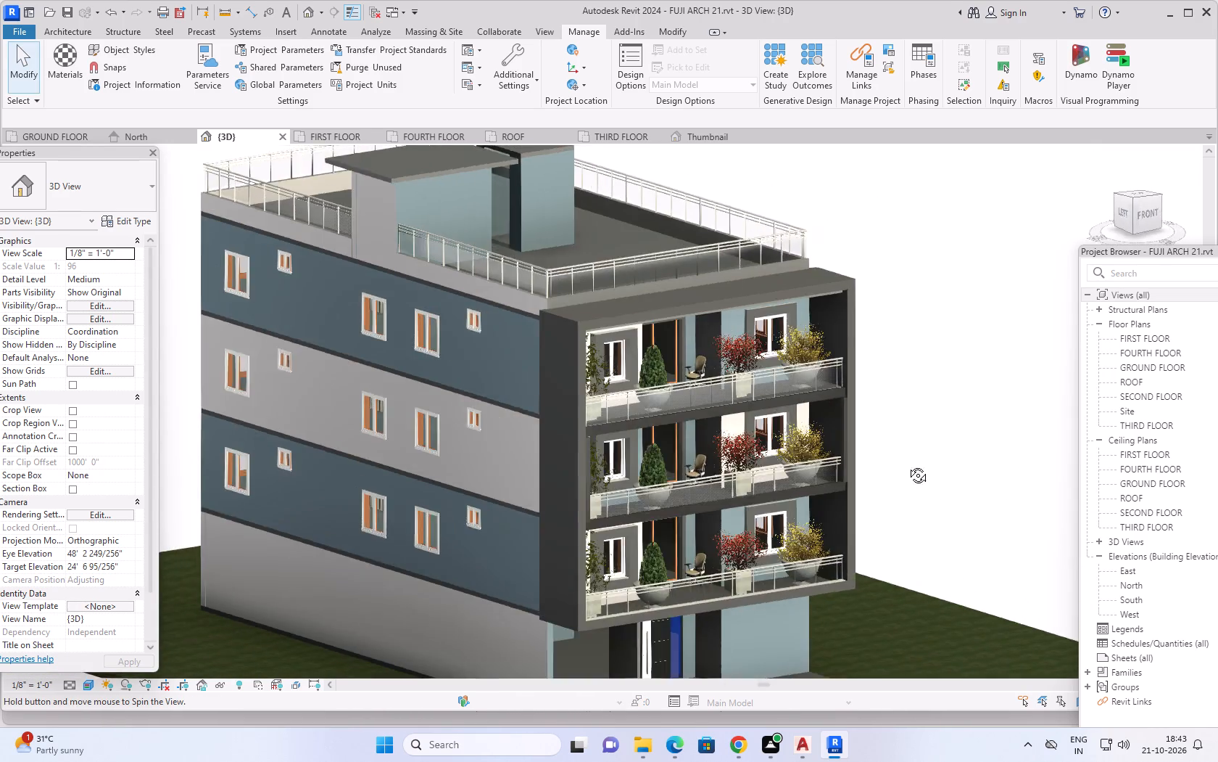
middle_click_drag(907, 464, 945, 427)
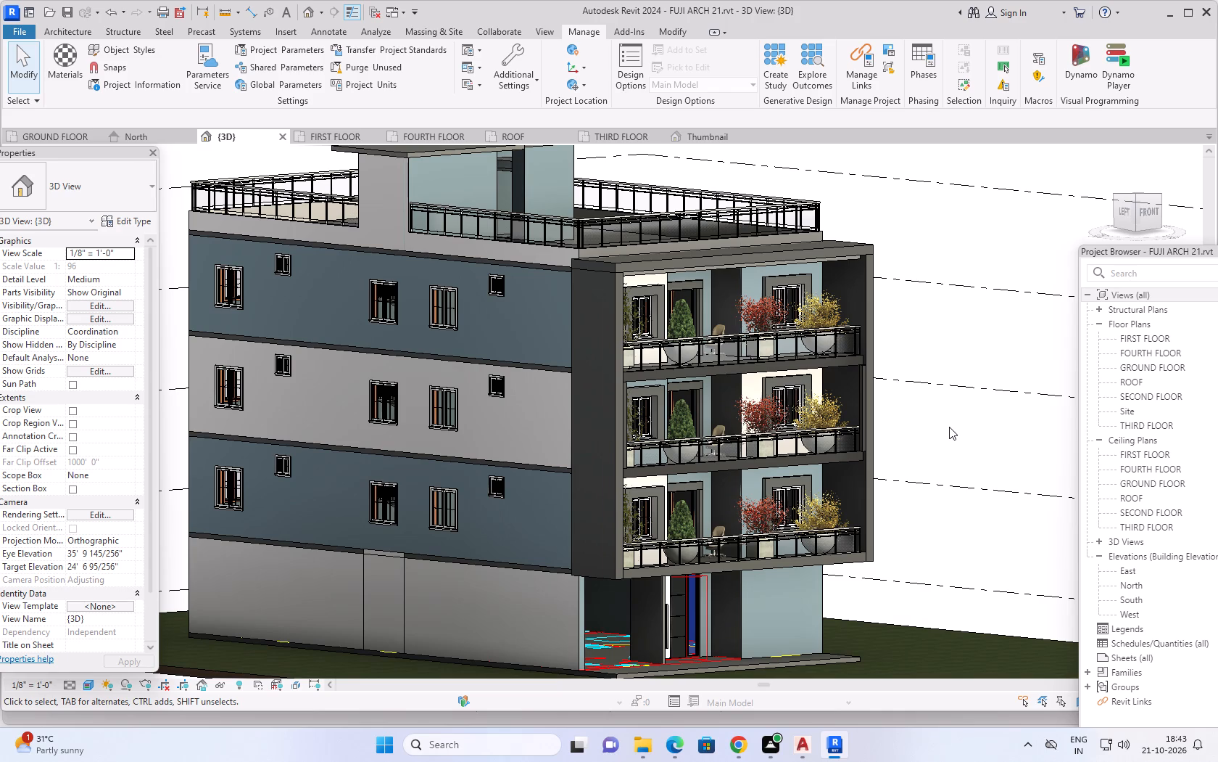
middle_click_drag(979, 330, 973, 330)
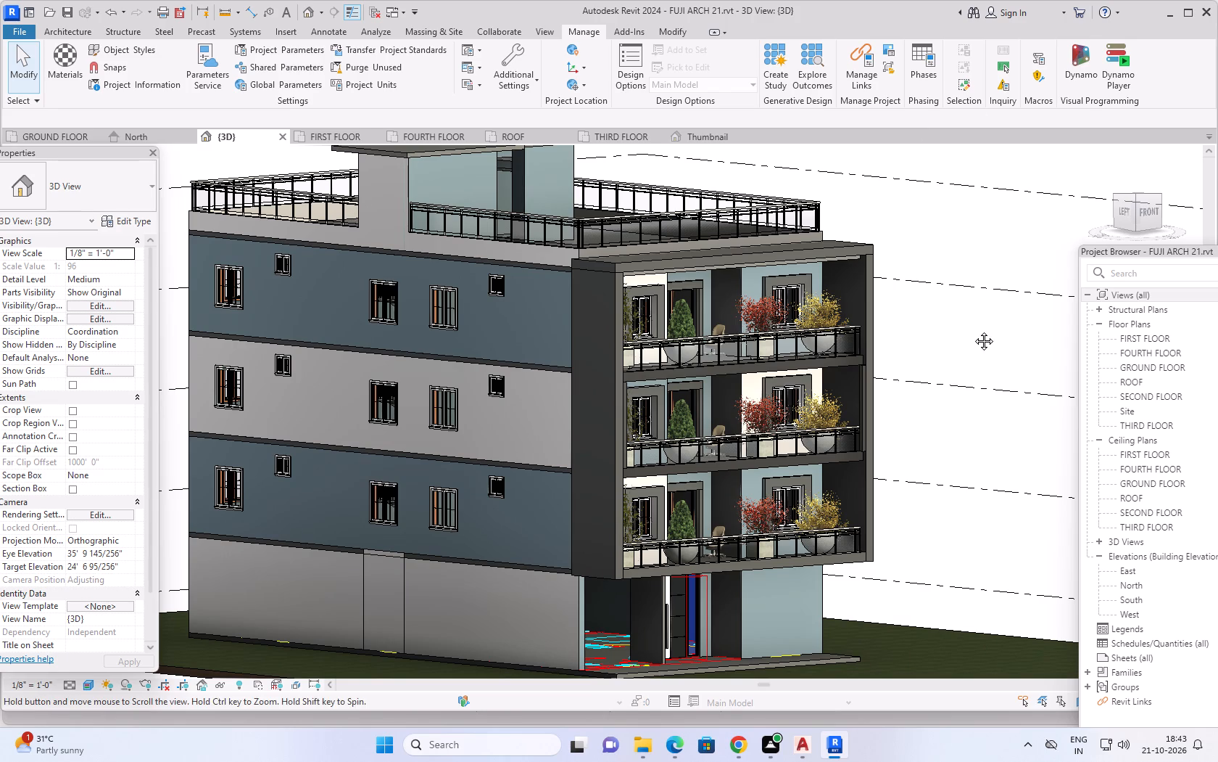
middle_click_drag(973, 330, 891, 324)
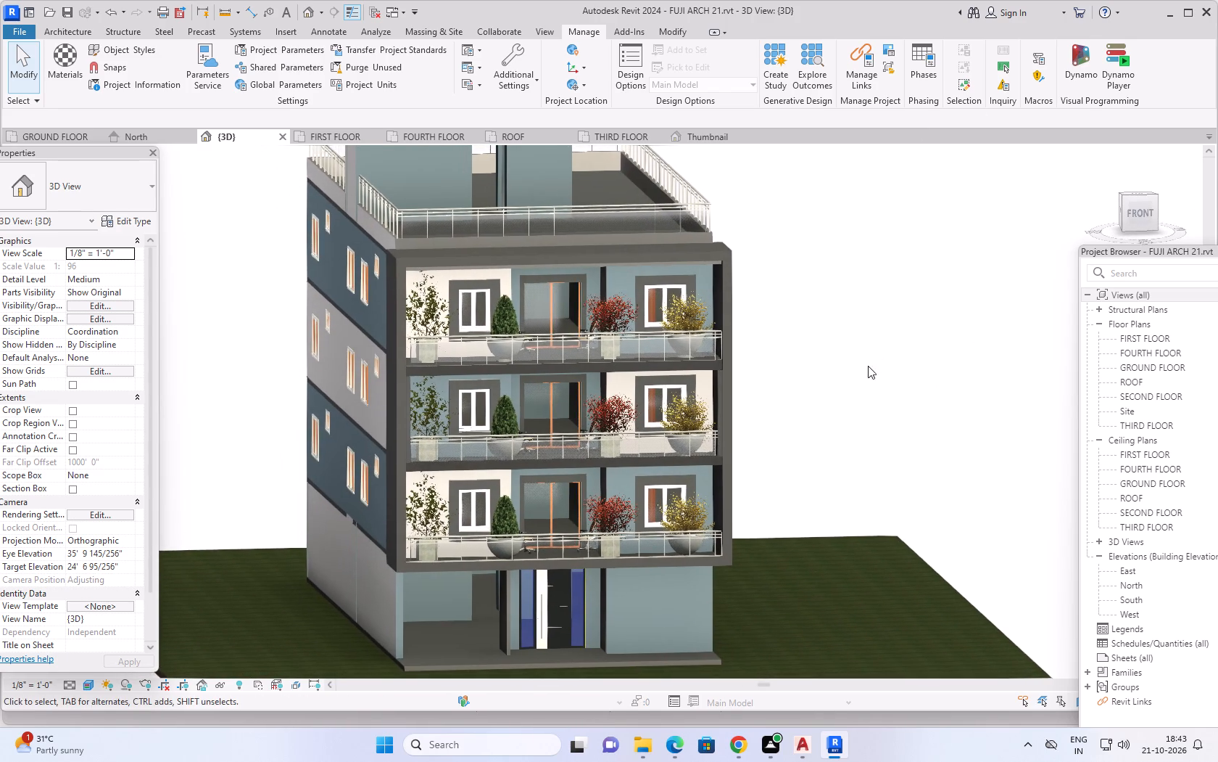
middle_click_drag(861, 369, 948, 401)
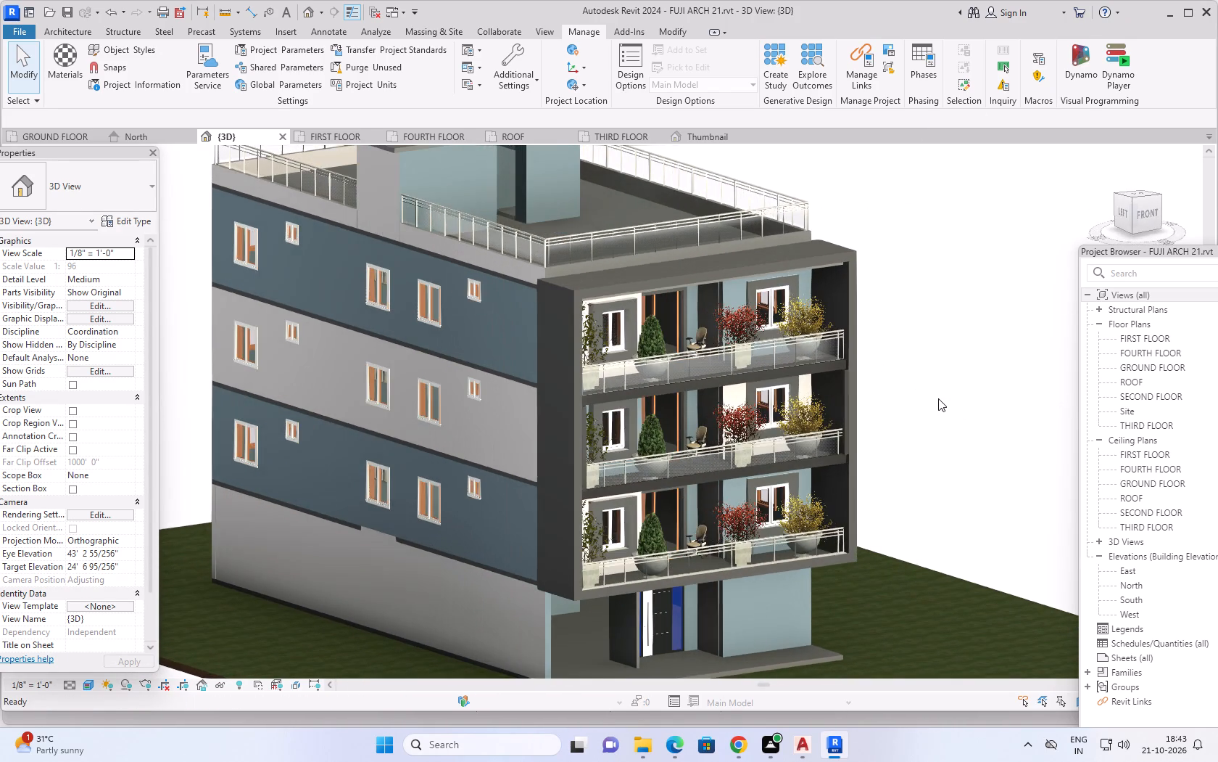
middle_click_drag(932, 394, 986, 396, "shift")
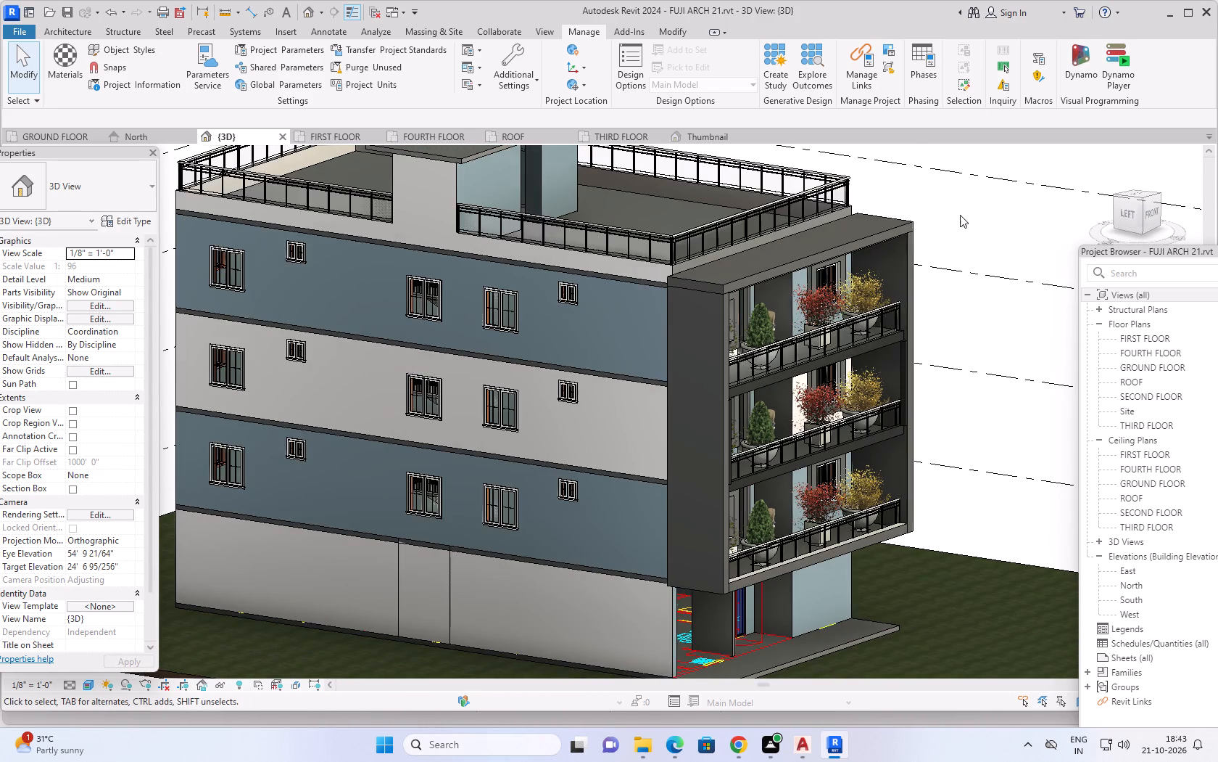
middle_click_drag(956, 200, 953, 352)
middle_click(953, 352)
scroll(939, 332, "down", 2)
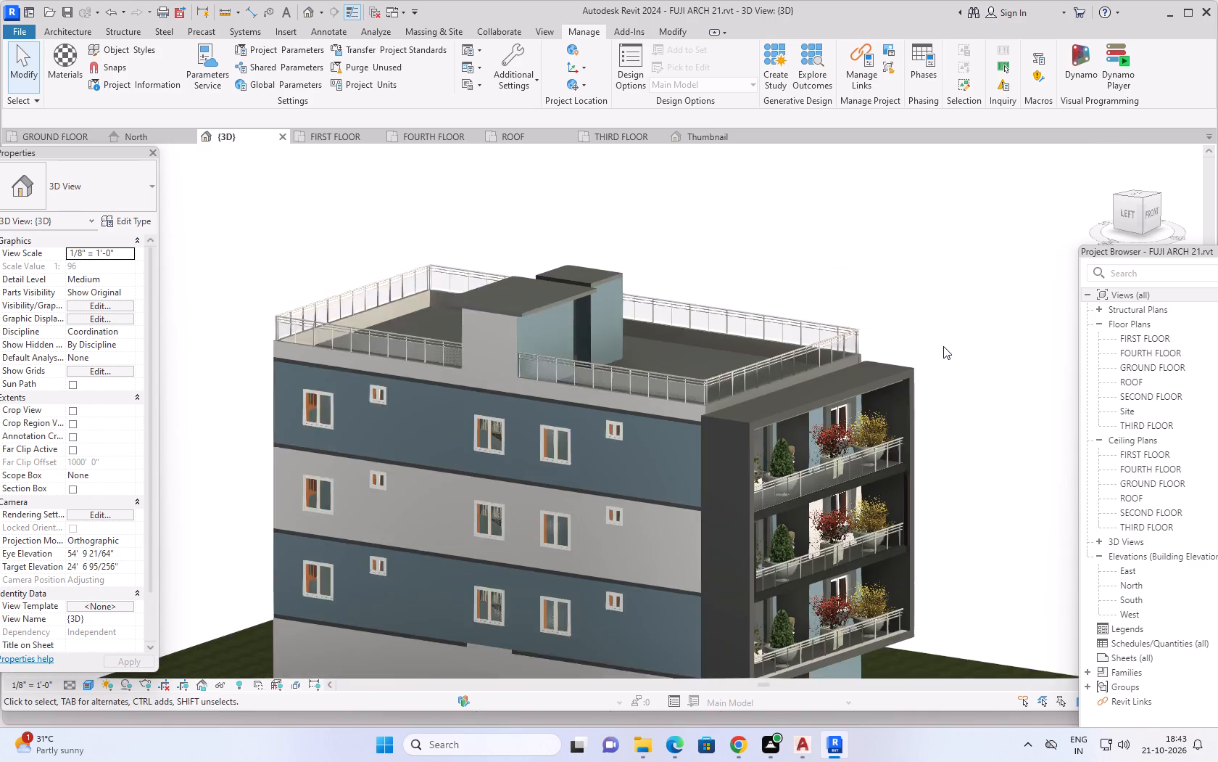
Examine the balcony frame, slab edges and roof from above the front-left corner.
middle_click_drag(943, 338, 940, 284)
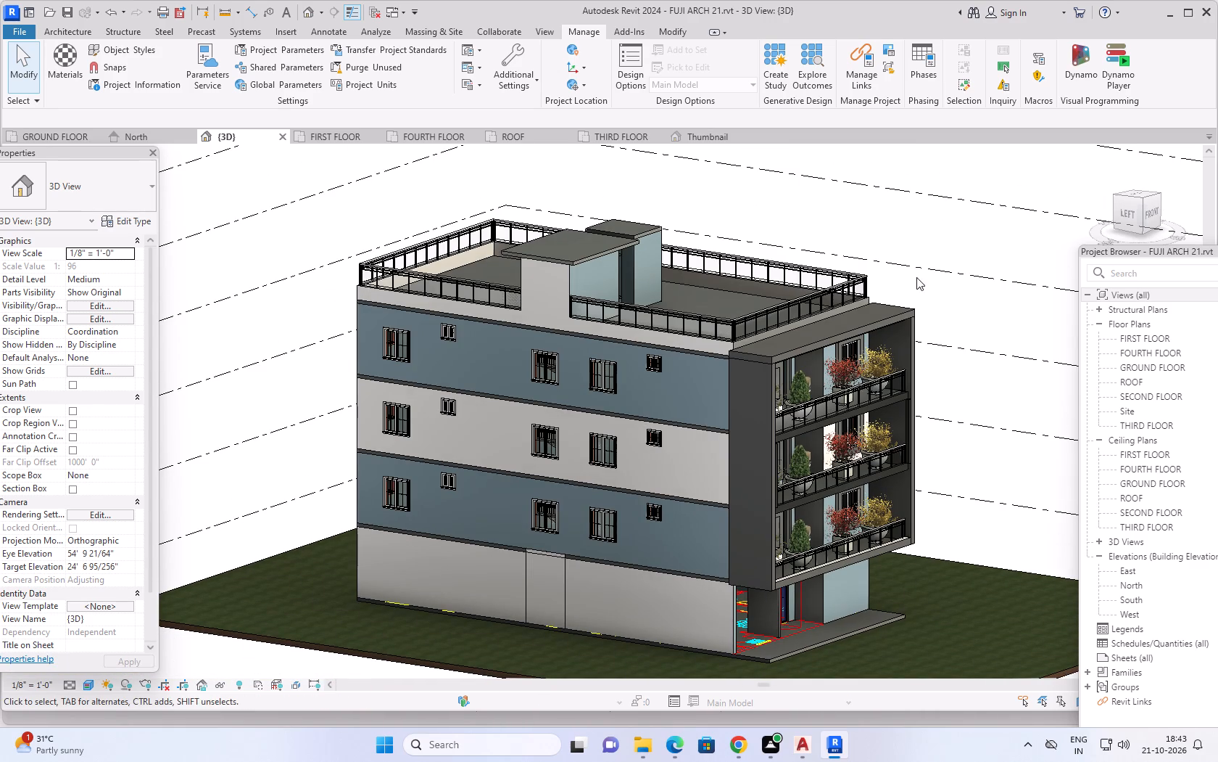
middle_click_drag(810, 205, 826, 351, "shift")
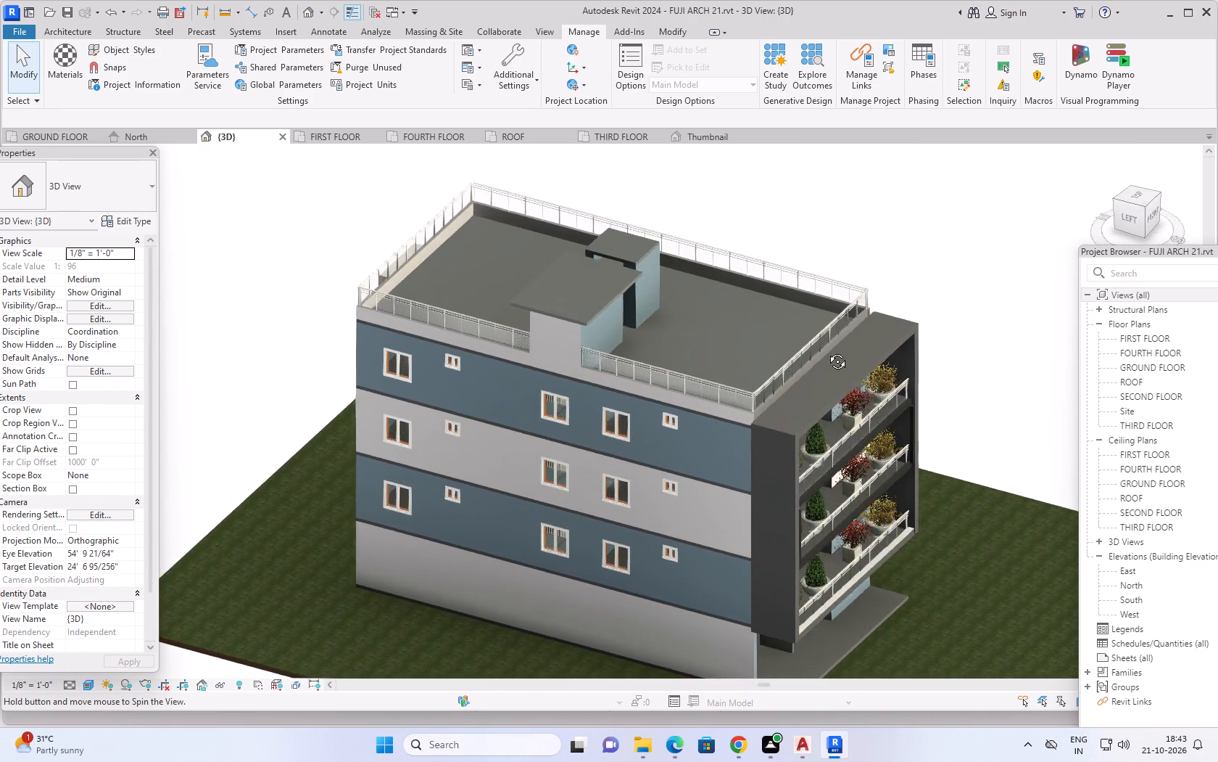
middle_click_drag(826, 351, 663, 344, "shift")
scroll(697, 607, "up", 3)
middle_click_drag(913, 418, 919, 414)
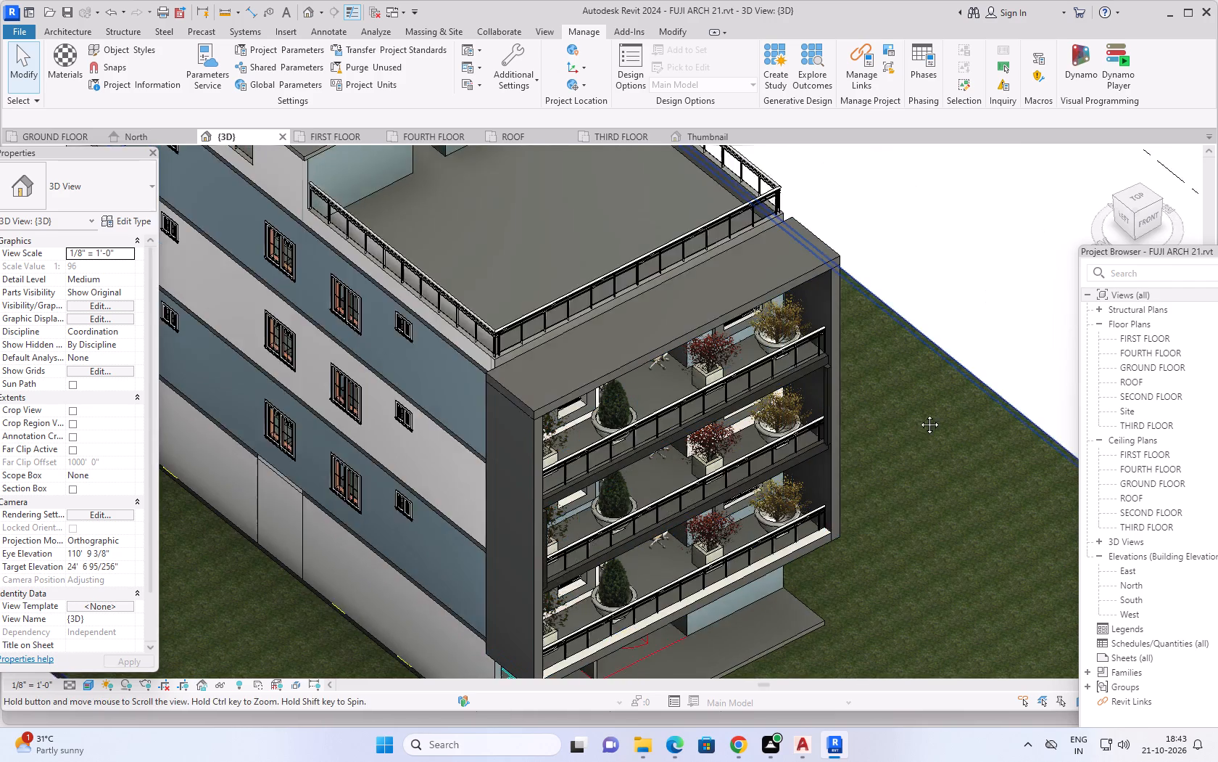
middle_click_drag(919, 414, 951, 389)
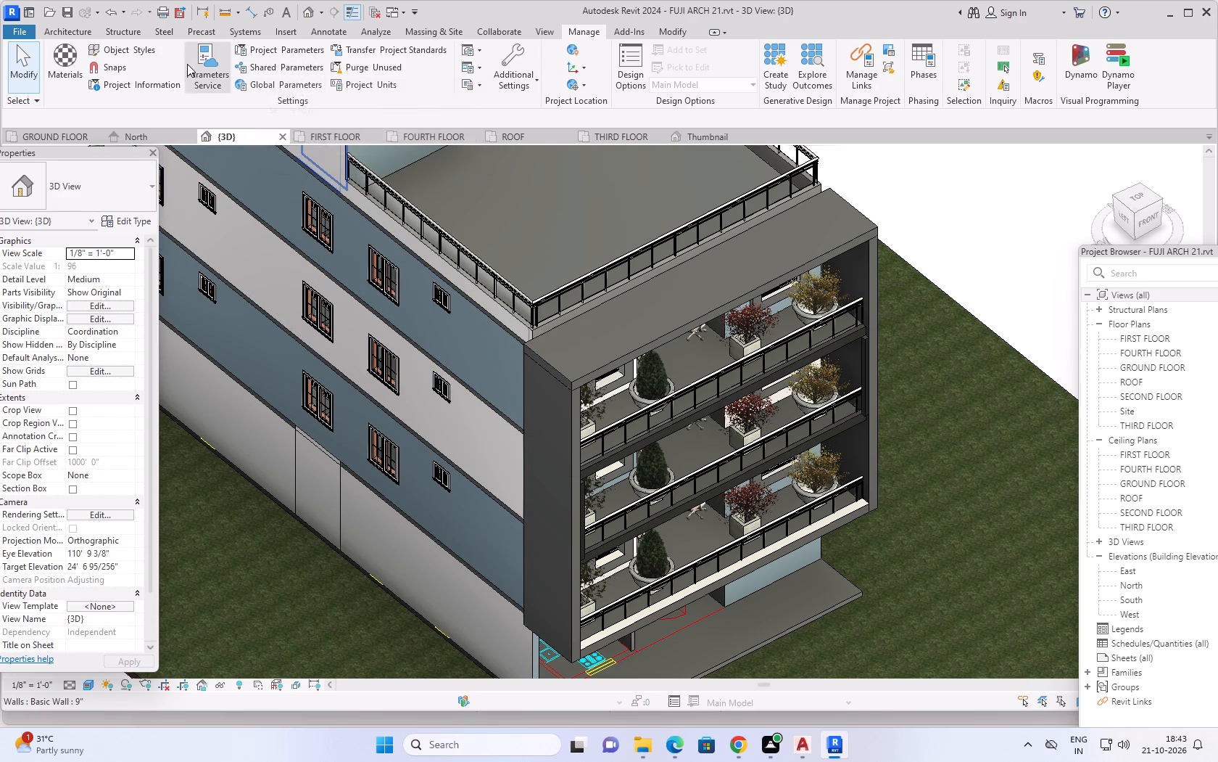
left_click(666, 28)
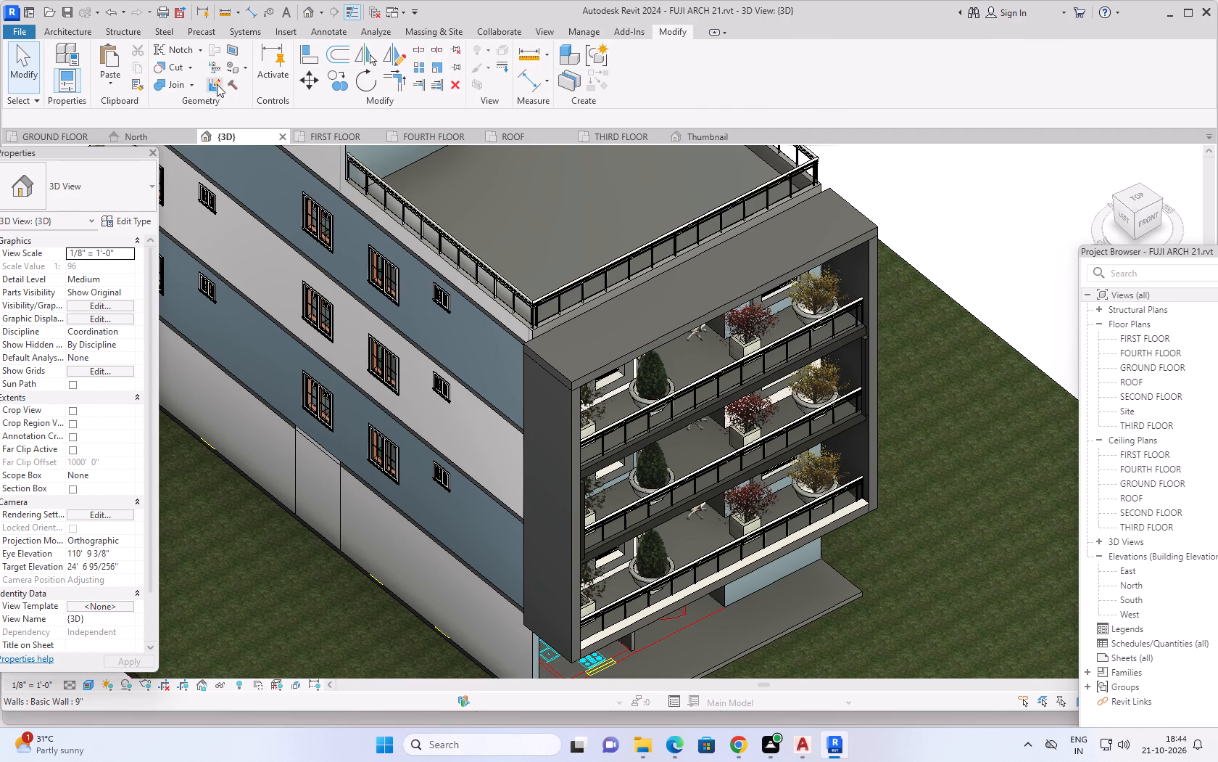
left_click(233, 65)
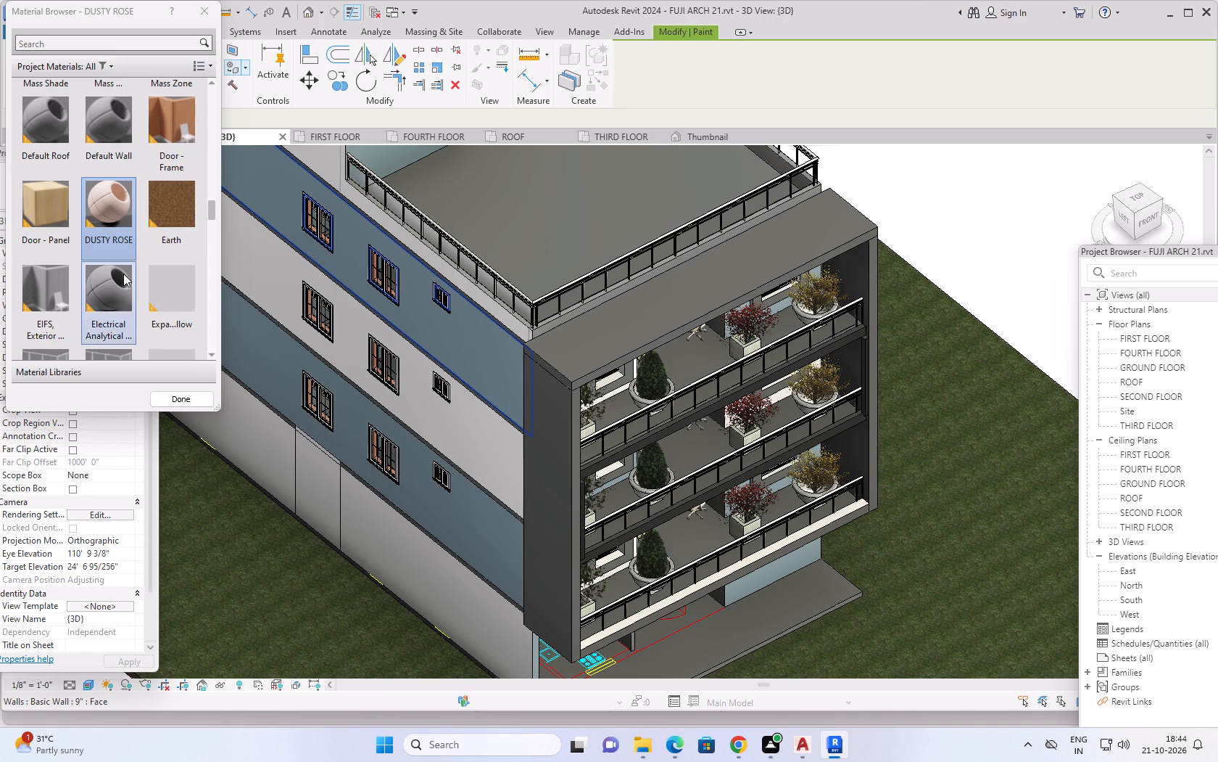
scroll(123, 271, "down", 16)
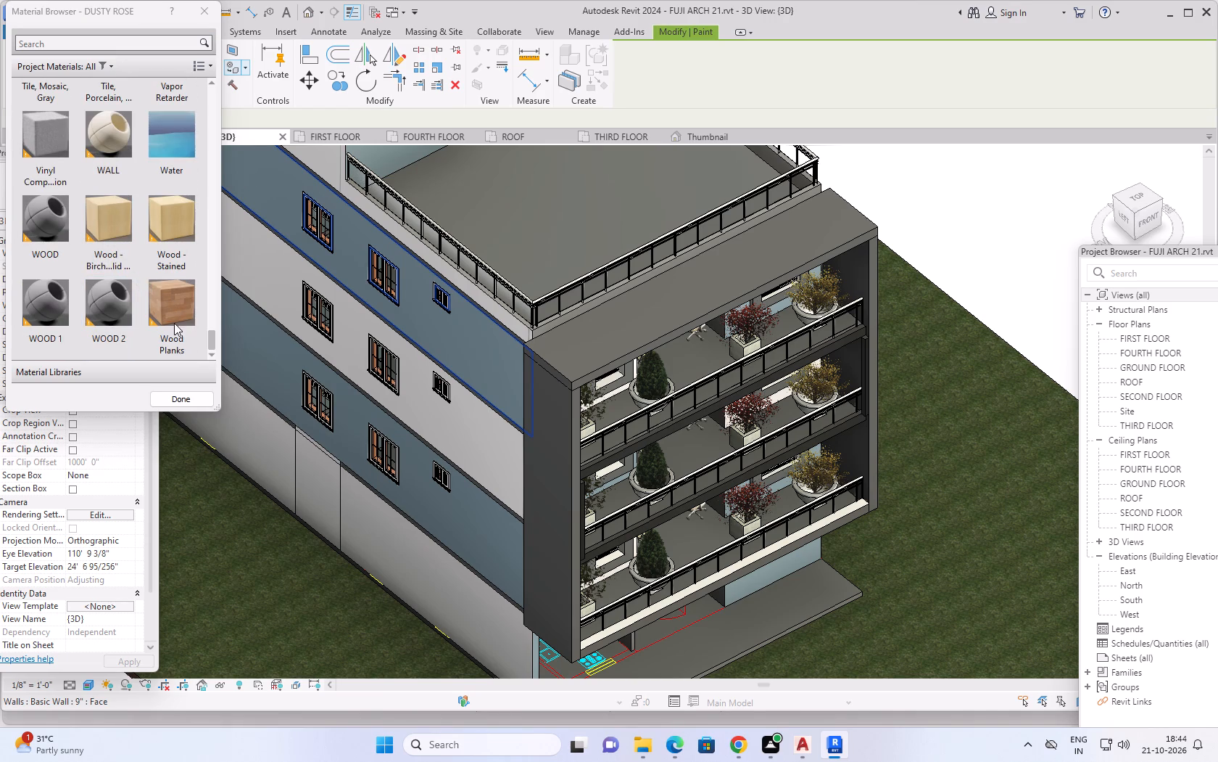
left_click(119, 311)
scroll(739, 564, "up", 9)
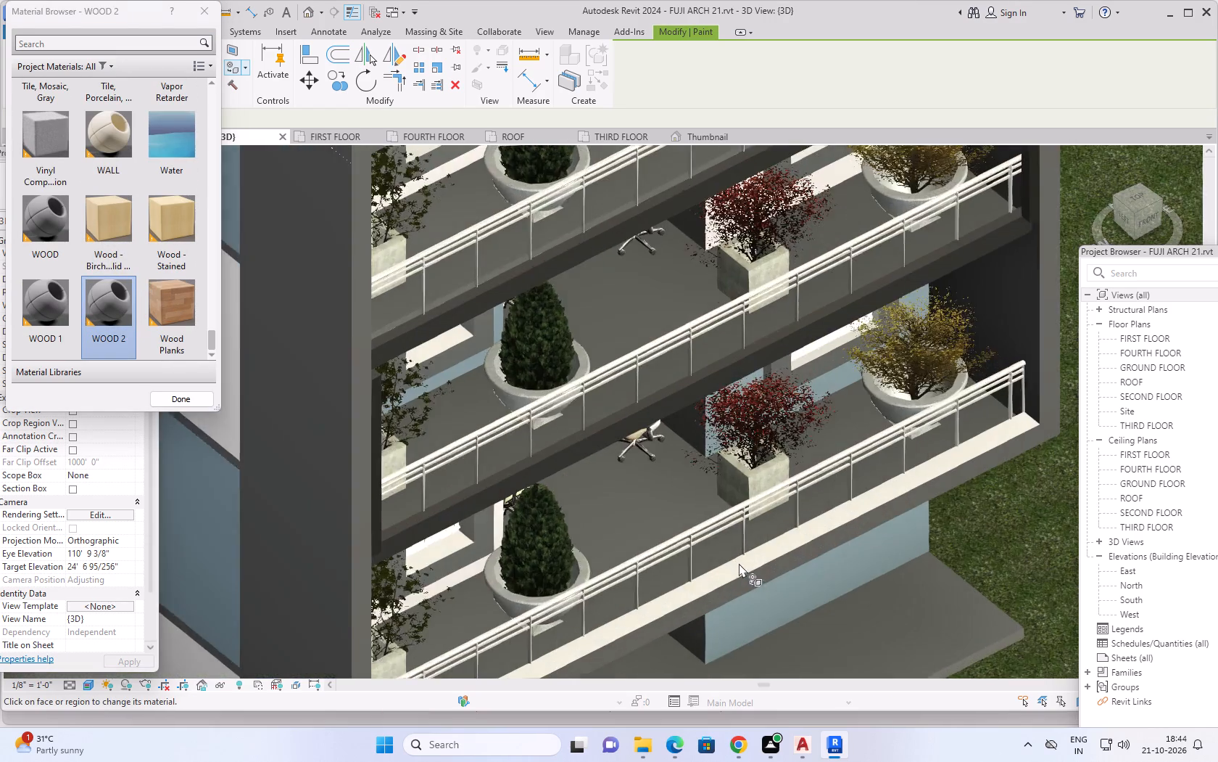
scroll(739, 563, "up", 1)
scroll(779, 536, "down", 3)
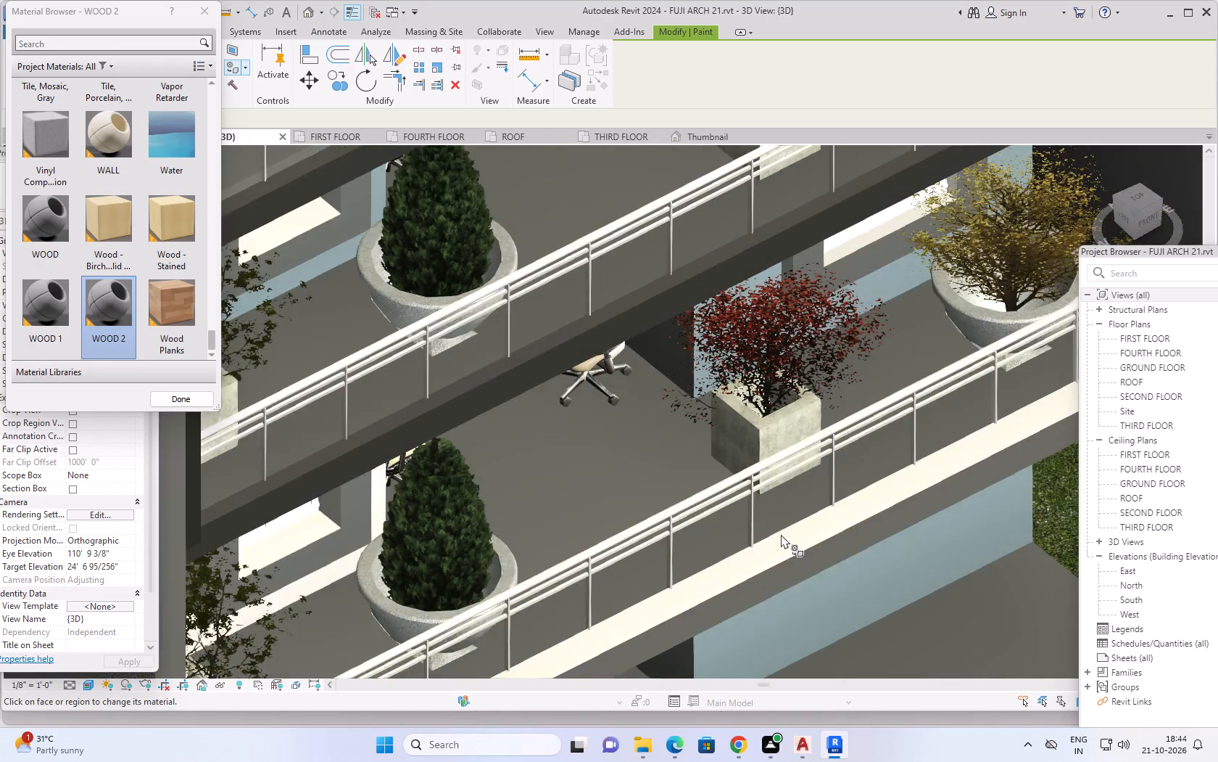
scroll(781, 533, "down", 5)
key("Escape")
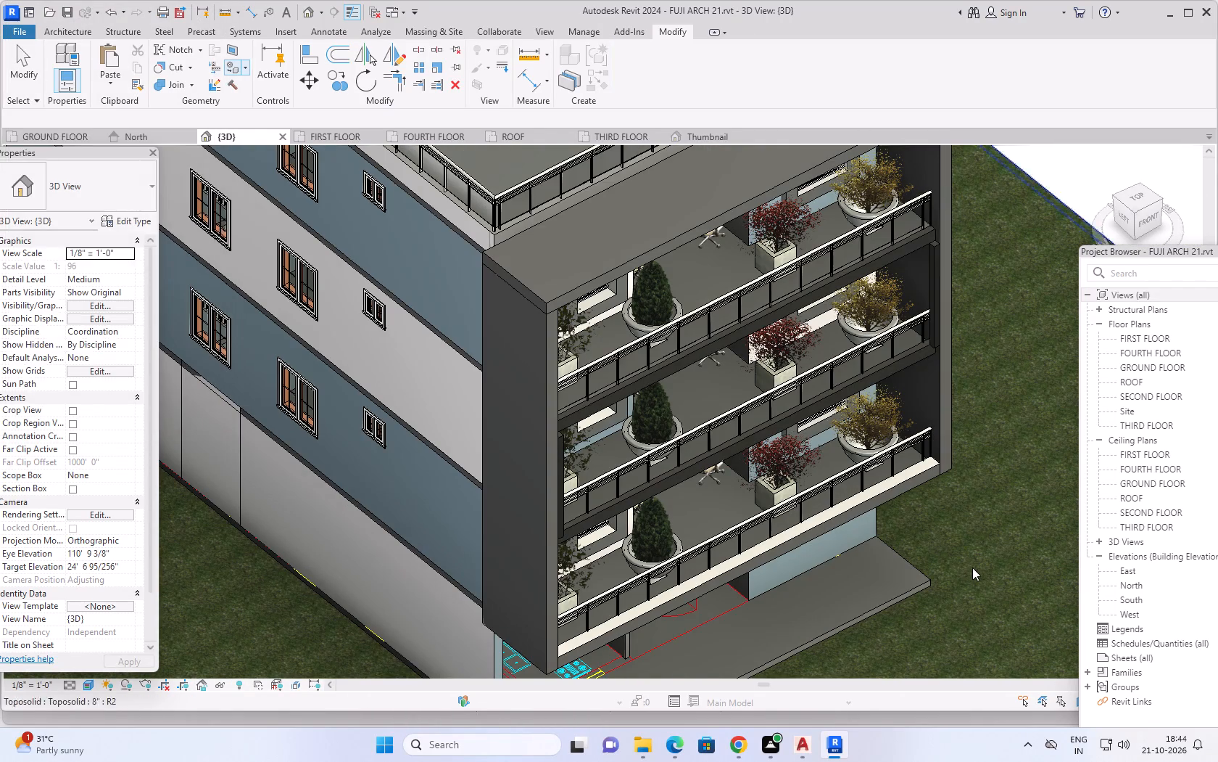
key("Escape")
Edit the balcony frame in place and paint the cream top face of its bottom front beam with WOOD 2.
left_click(946, 411)
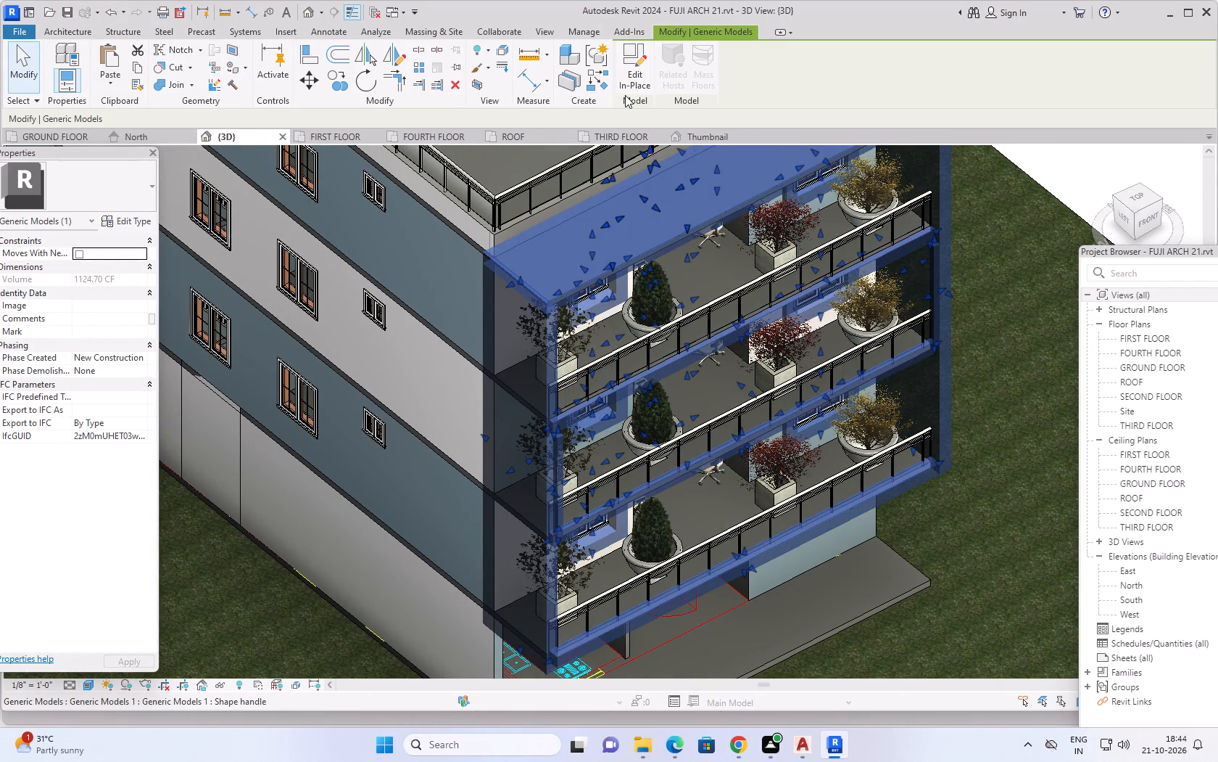
left_click(637, 69)
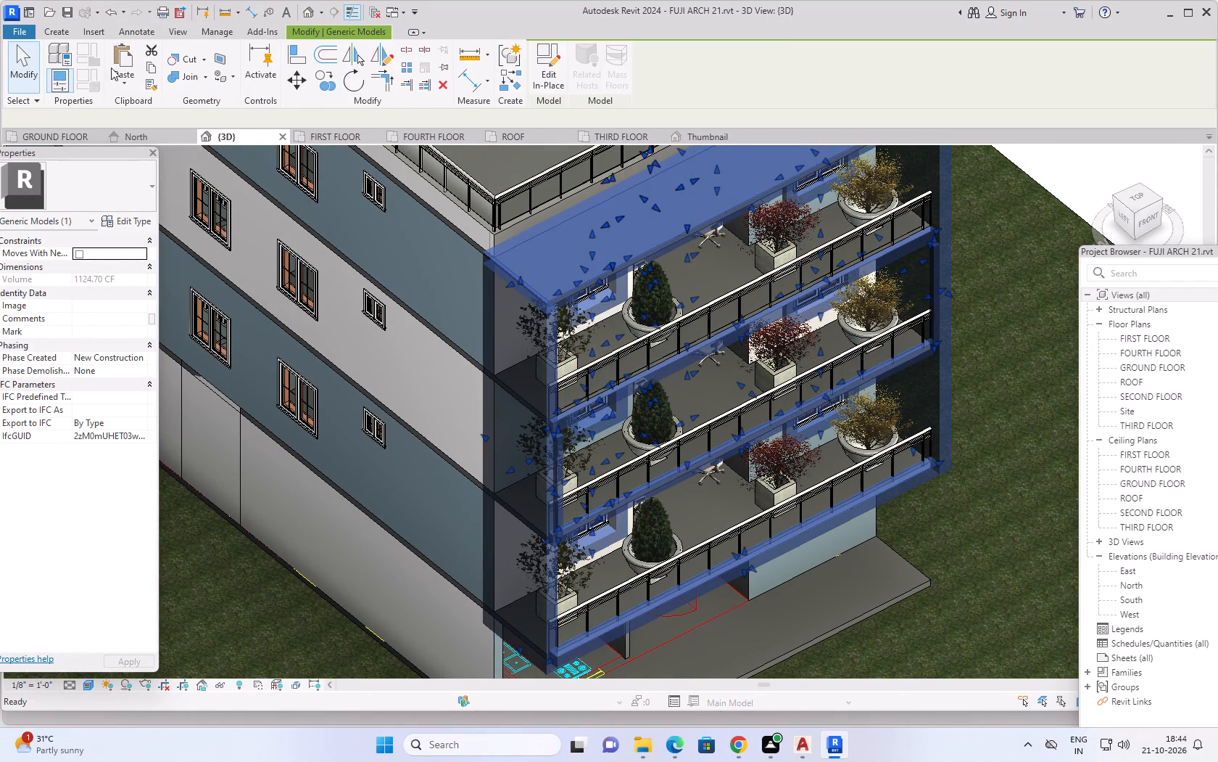
left_click(218, 75)
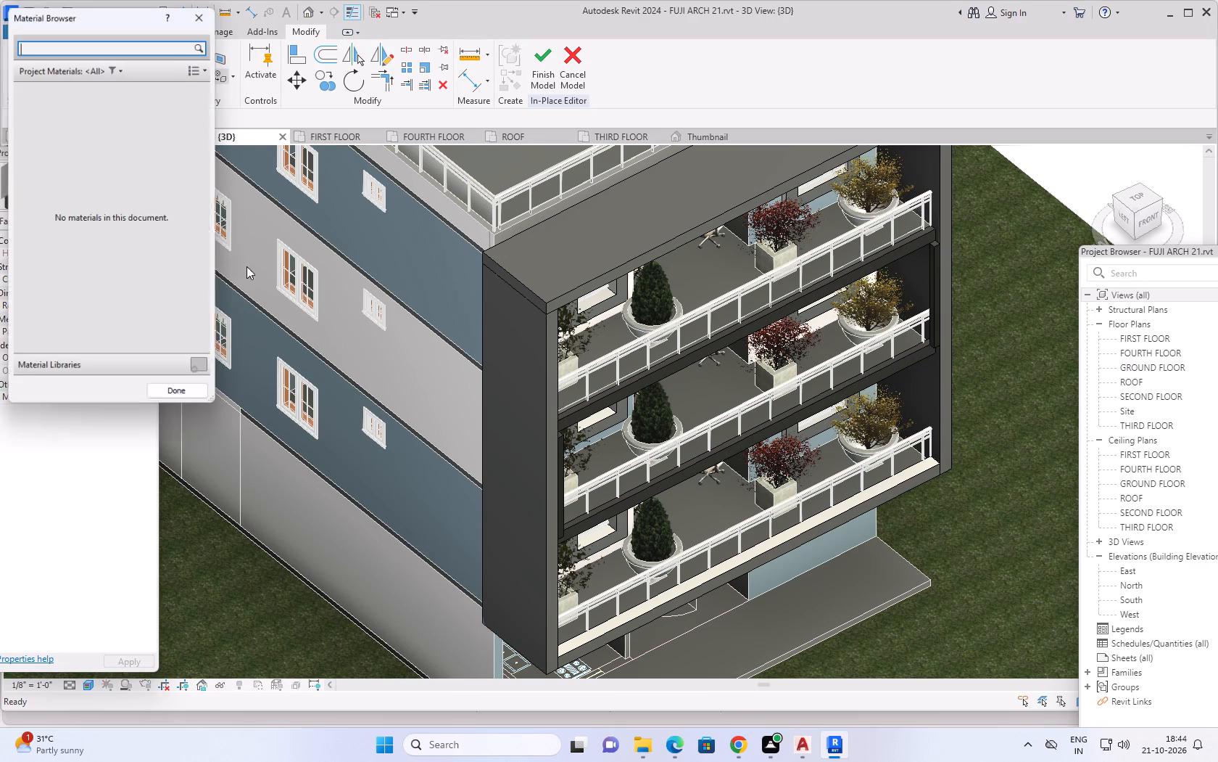
scroll(148, 283, "down", 7)
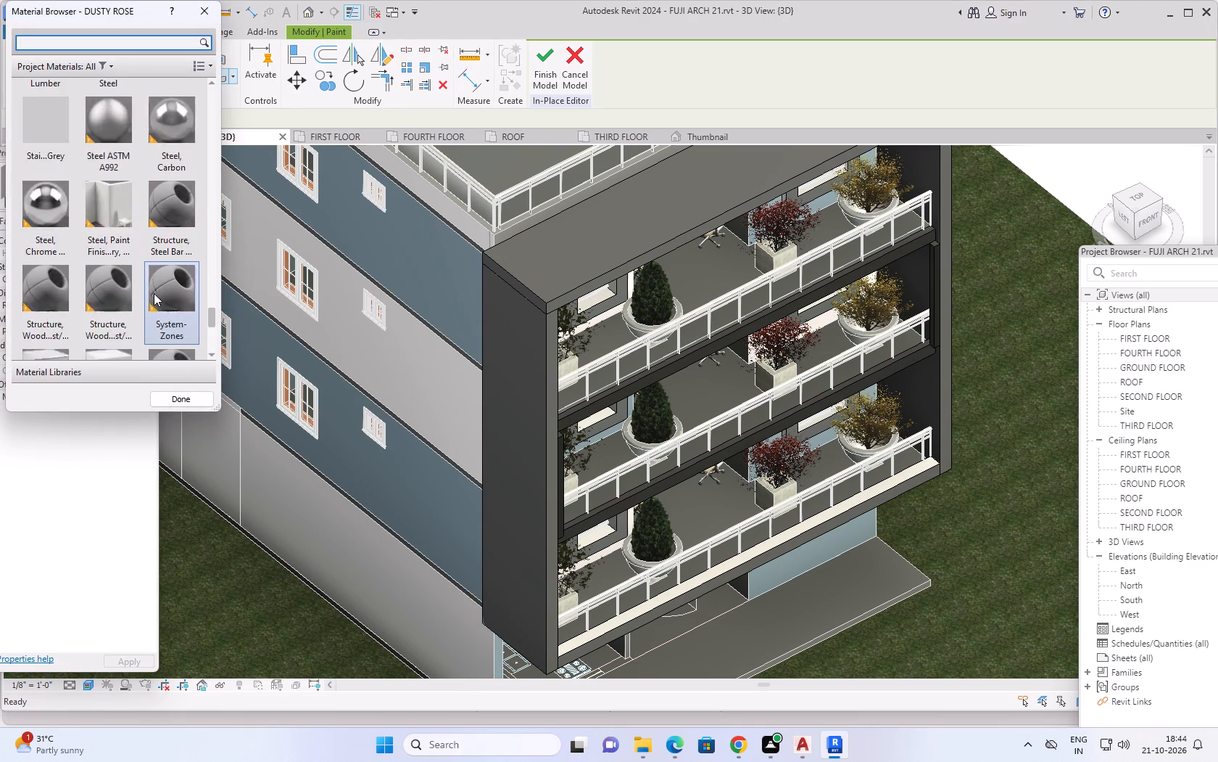
scroll(154, 293, "down", 5)
left_click(117, 299)
scroll(830, 617, "up", 3)
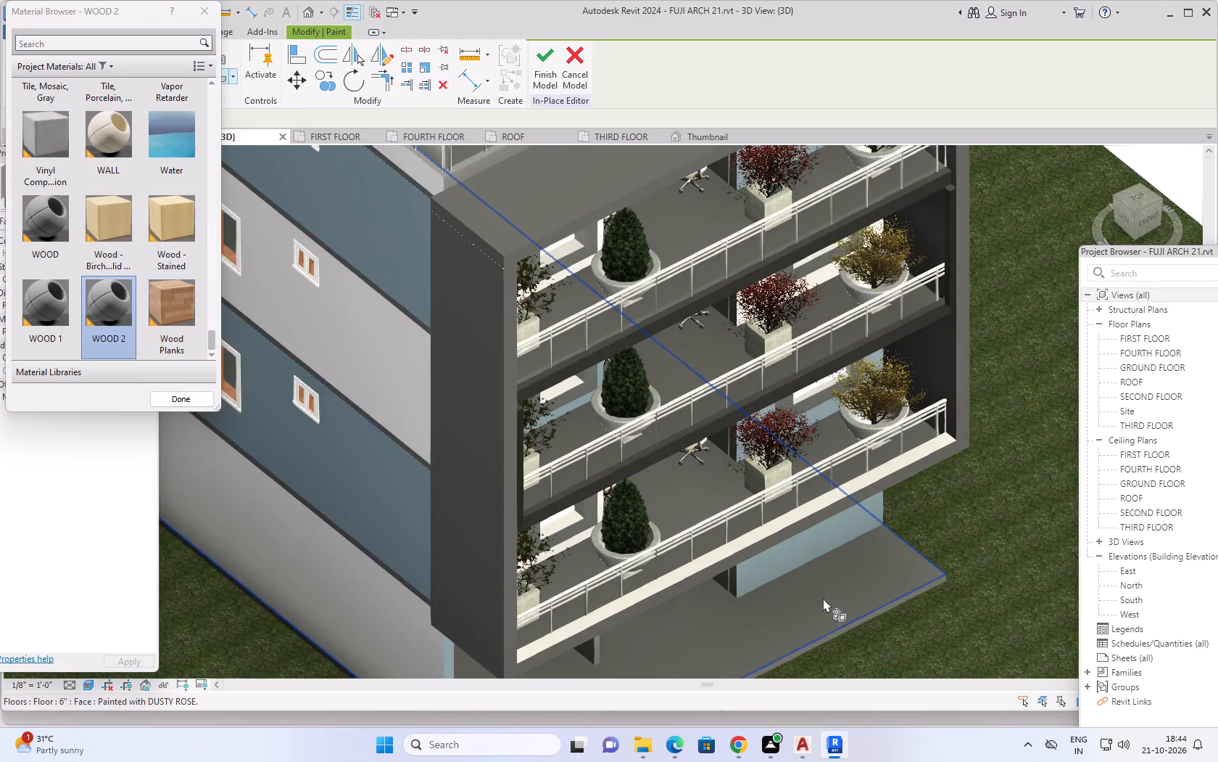
scroll(797, 522, "up", 3)
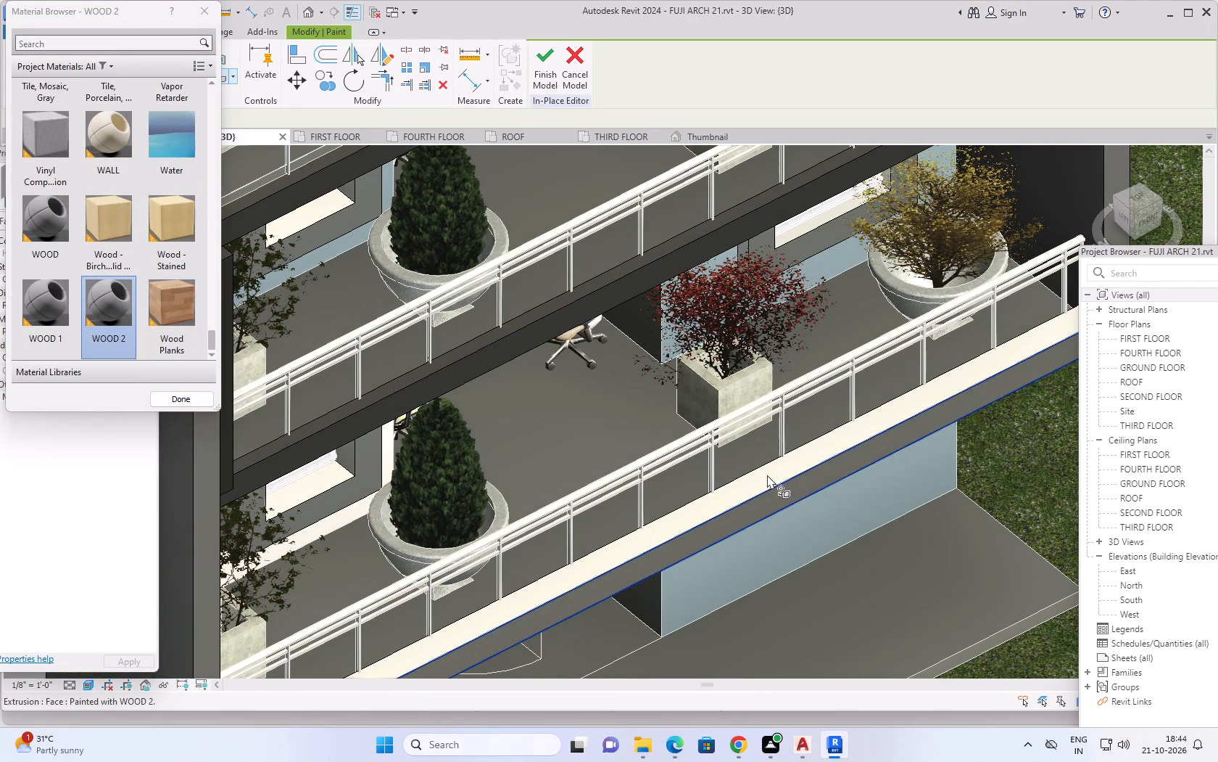
left_click(767, 475)
Examine the painted bottom beam and the balcony frame from above and from the front-left corner.
scroll(874, 488, "down", 5)
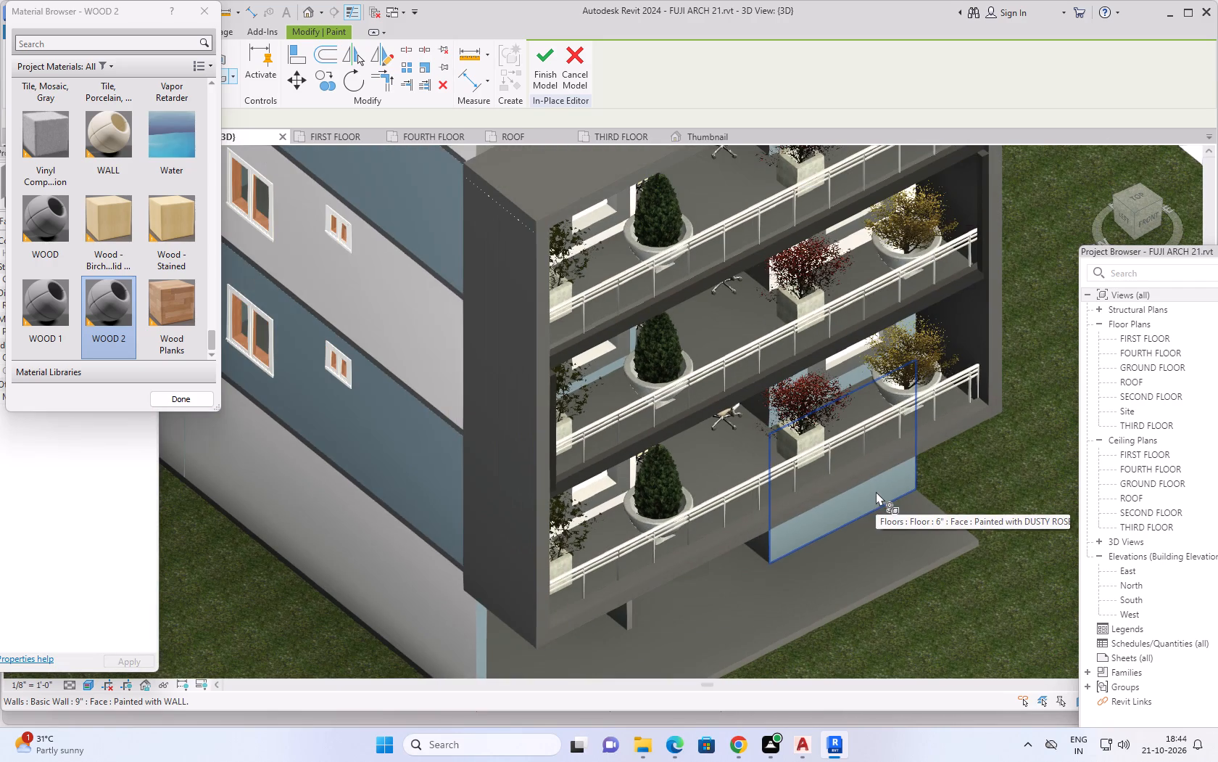
scroll(939, 475, "down", 1)
middle_click_drag(965, 456, 938, 459)
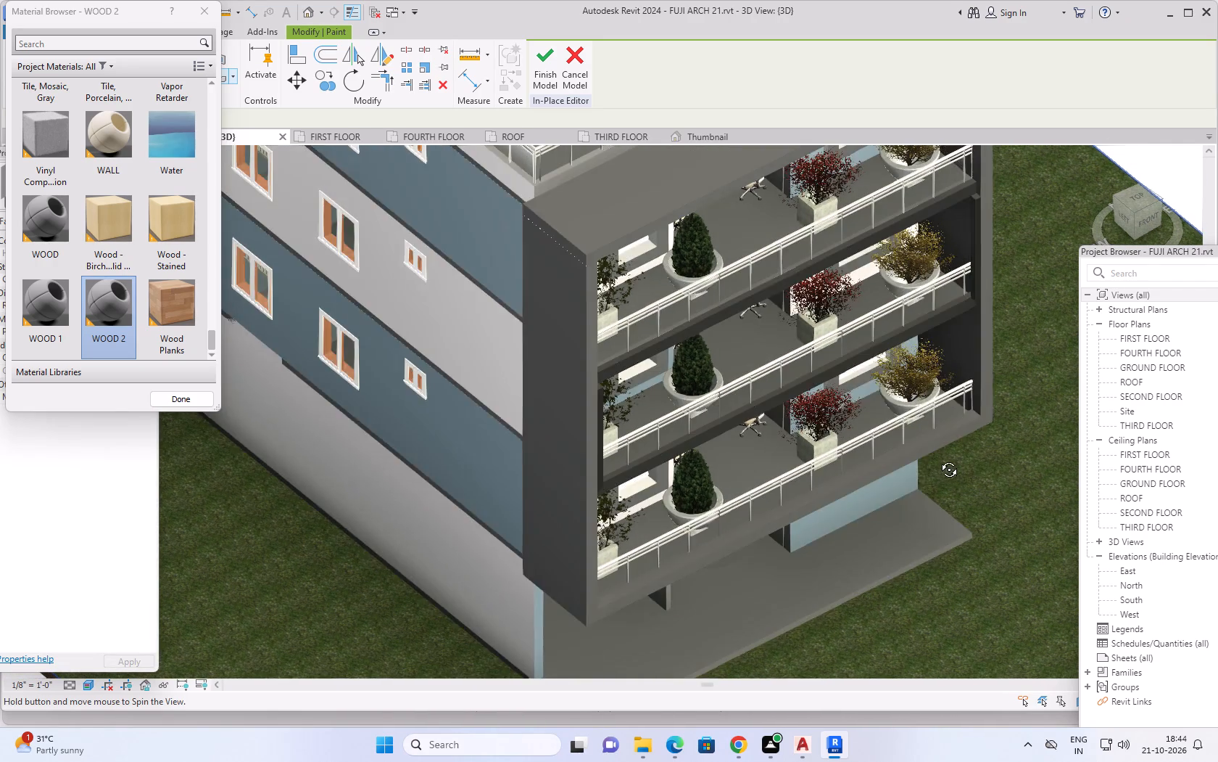
middle_click_drag(938, 459, 908, 357)
middle_click_drag(933, 334, 906, 499)
middle_click_drag(900, 439, 938, 374)
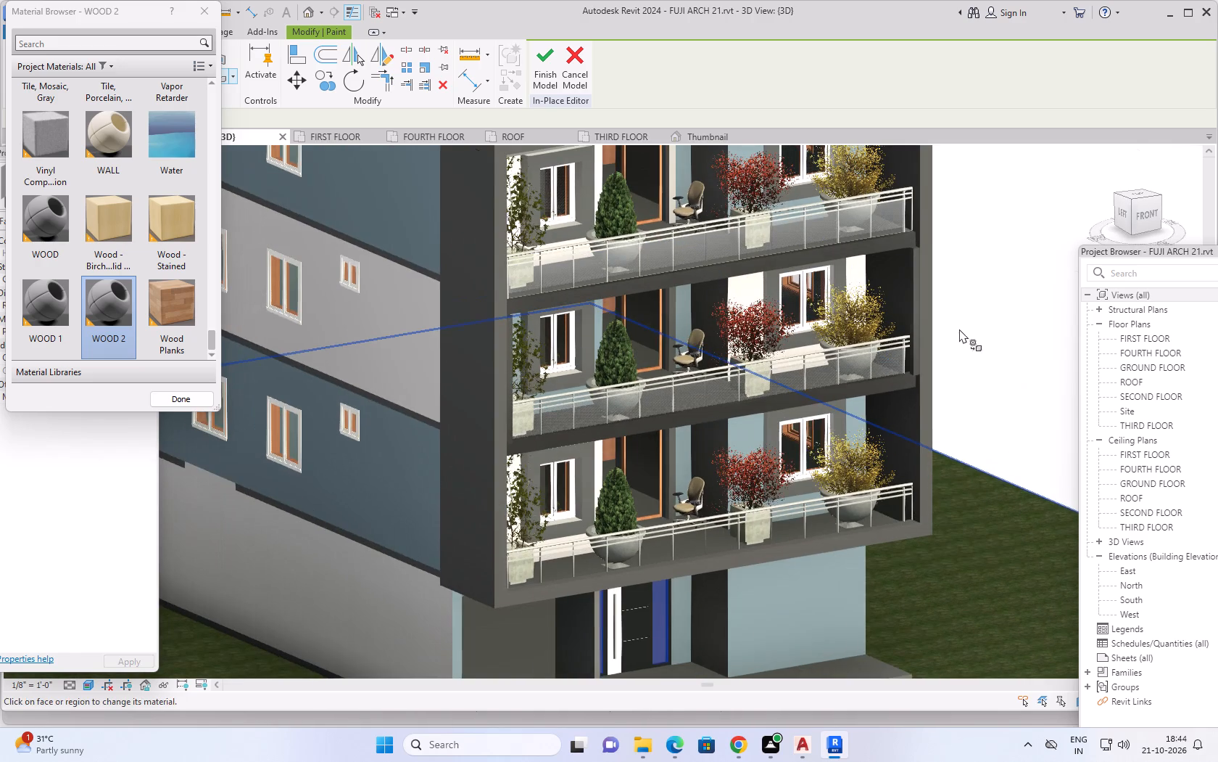
middle_click_drag(971, 300, 893, 497)
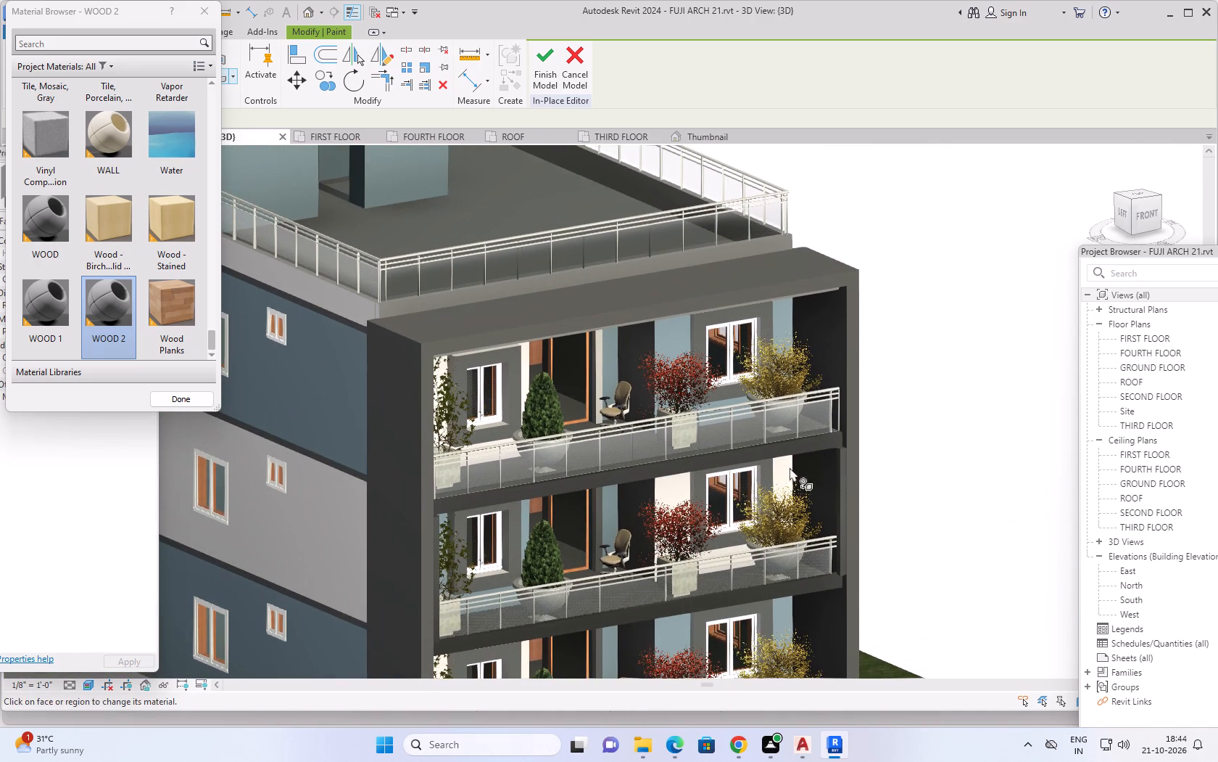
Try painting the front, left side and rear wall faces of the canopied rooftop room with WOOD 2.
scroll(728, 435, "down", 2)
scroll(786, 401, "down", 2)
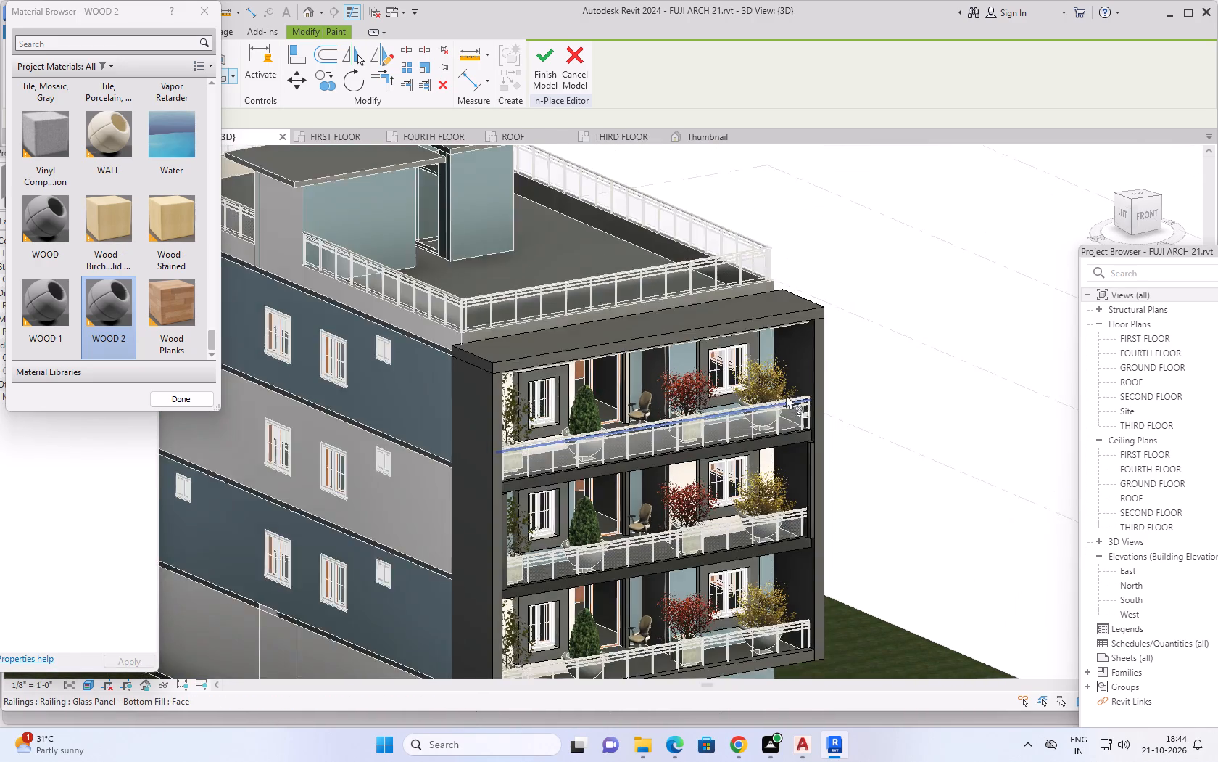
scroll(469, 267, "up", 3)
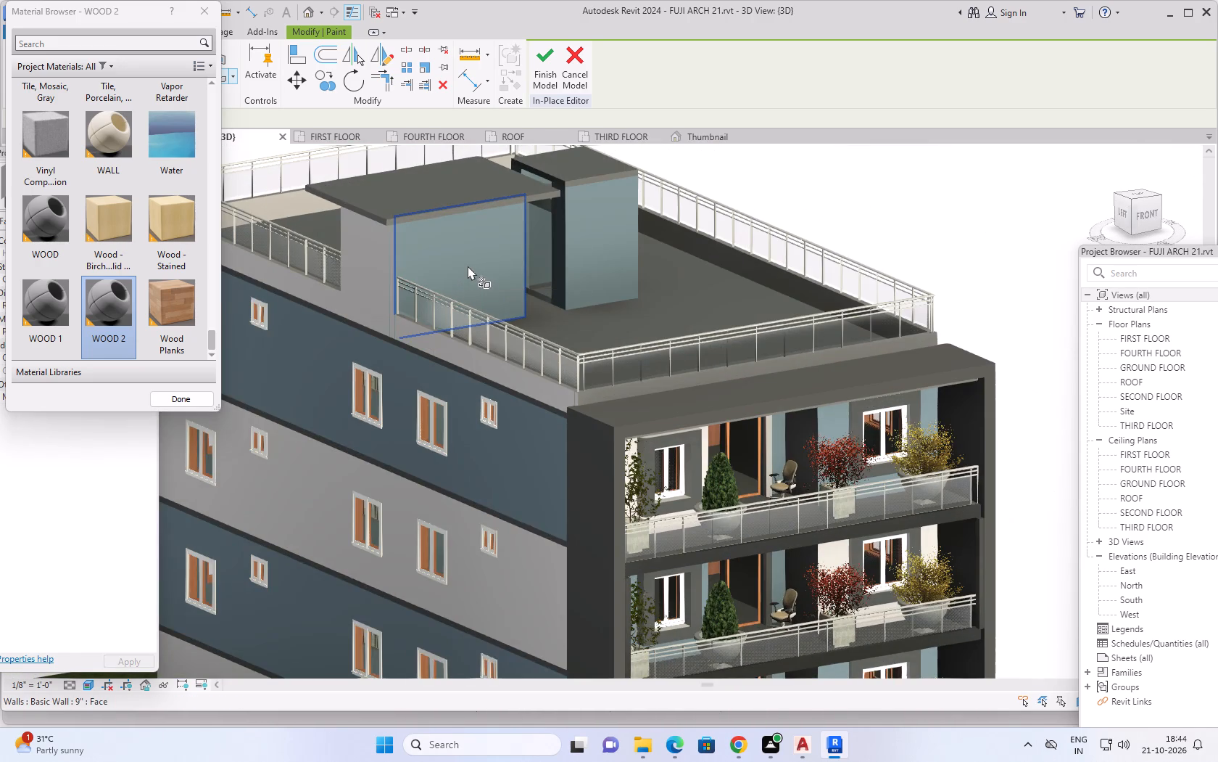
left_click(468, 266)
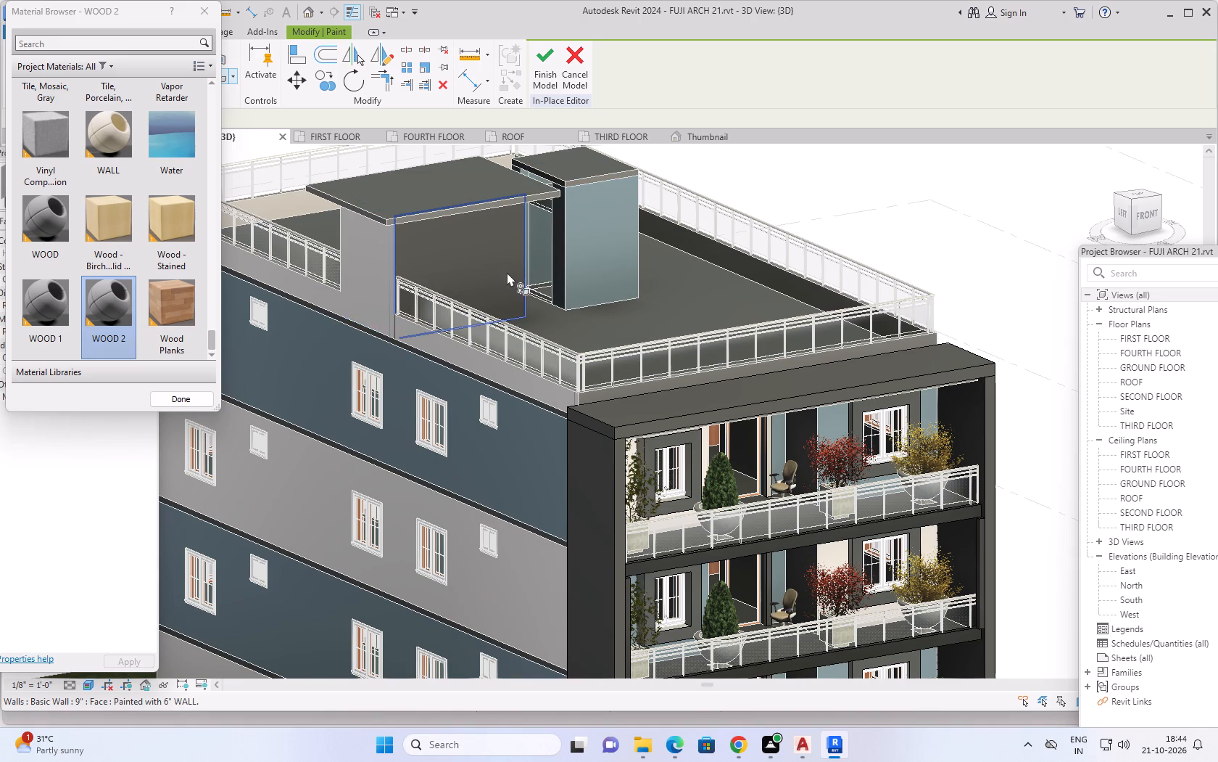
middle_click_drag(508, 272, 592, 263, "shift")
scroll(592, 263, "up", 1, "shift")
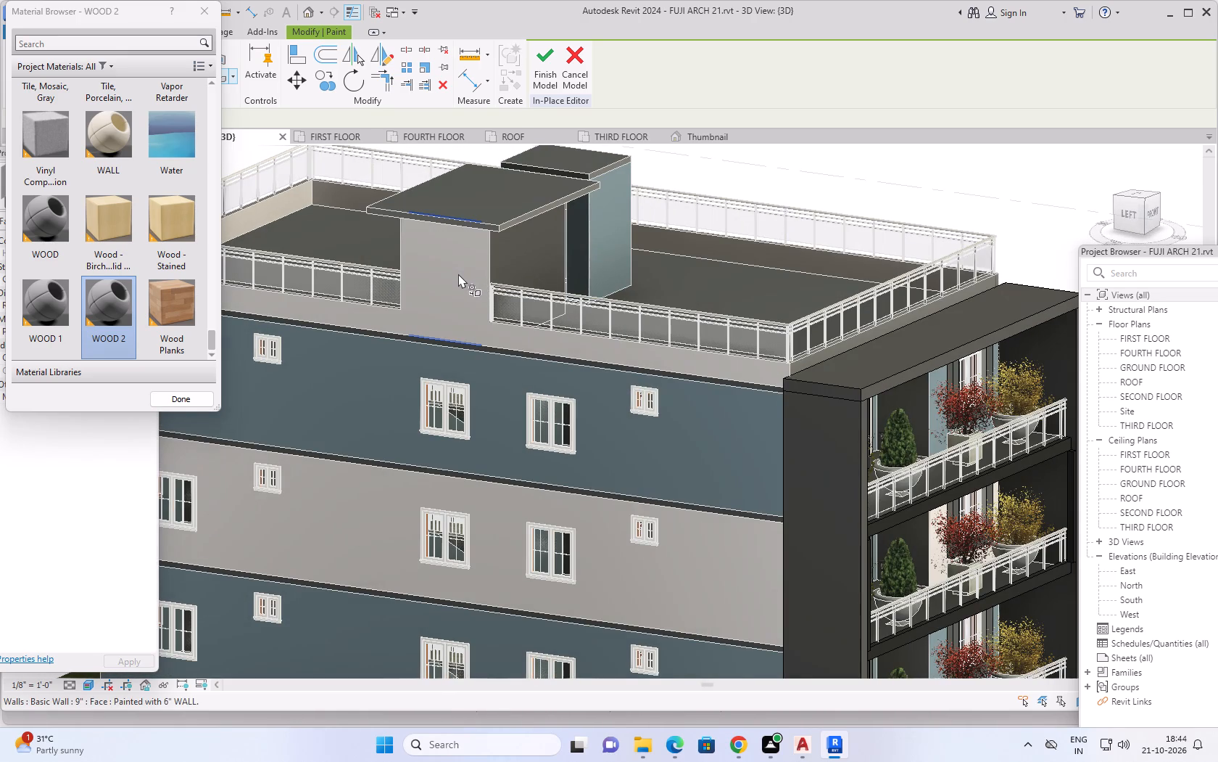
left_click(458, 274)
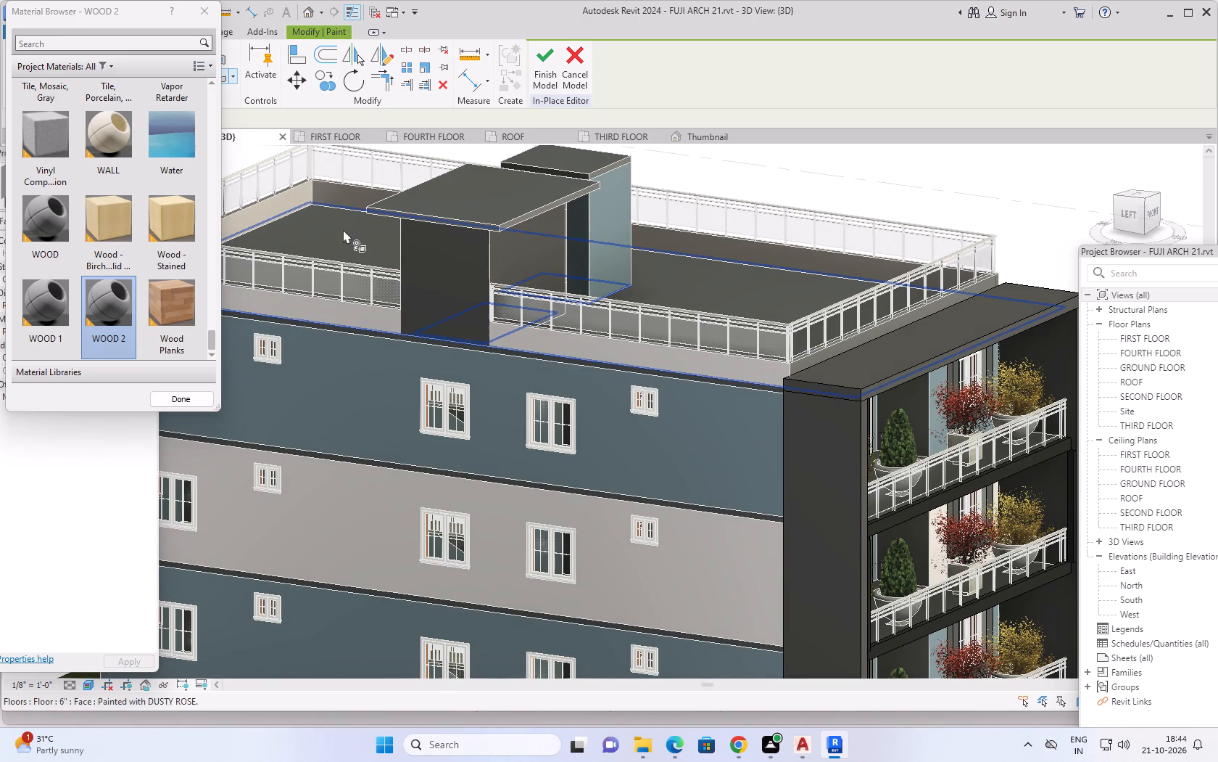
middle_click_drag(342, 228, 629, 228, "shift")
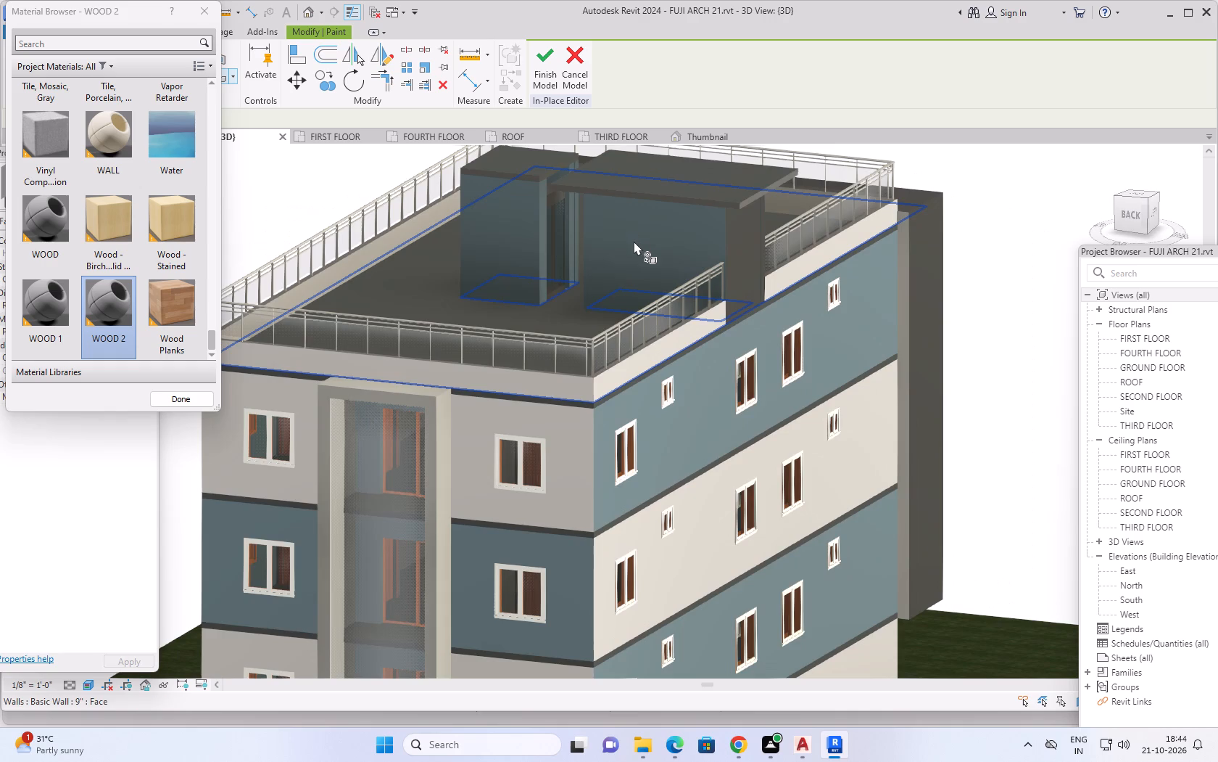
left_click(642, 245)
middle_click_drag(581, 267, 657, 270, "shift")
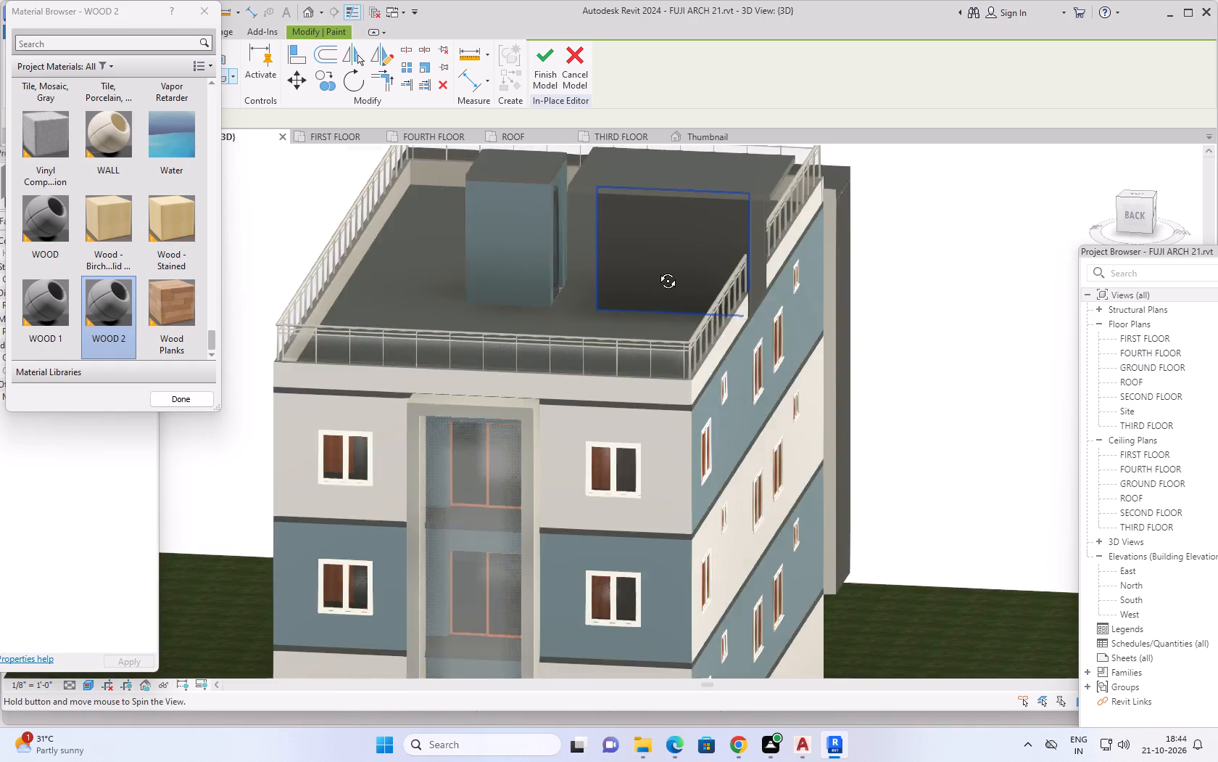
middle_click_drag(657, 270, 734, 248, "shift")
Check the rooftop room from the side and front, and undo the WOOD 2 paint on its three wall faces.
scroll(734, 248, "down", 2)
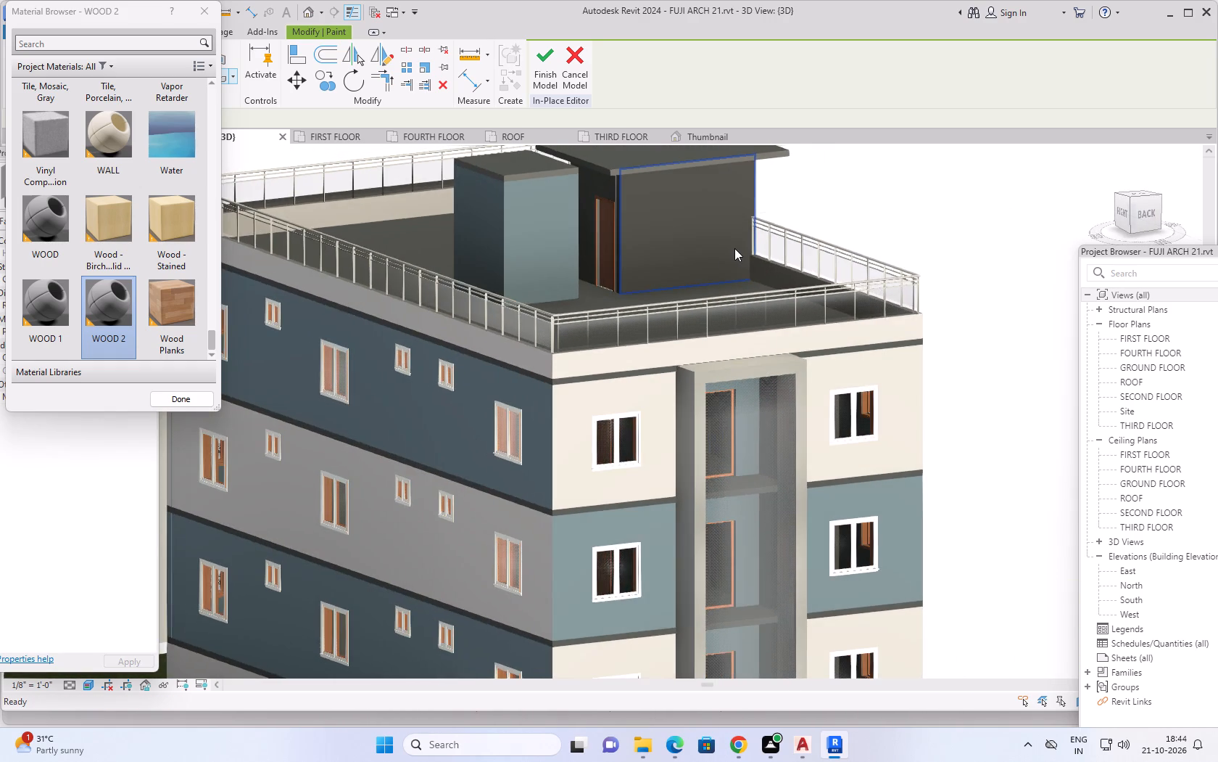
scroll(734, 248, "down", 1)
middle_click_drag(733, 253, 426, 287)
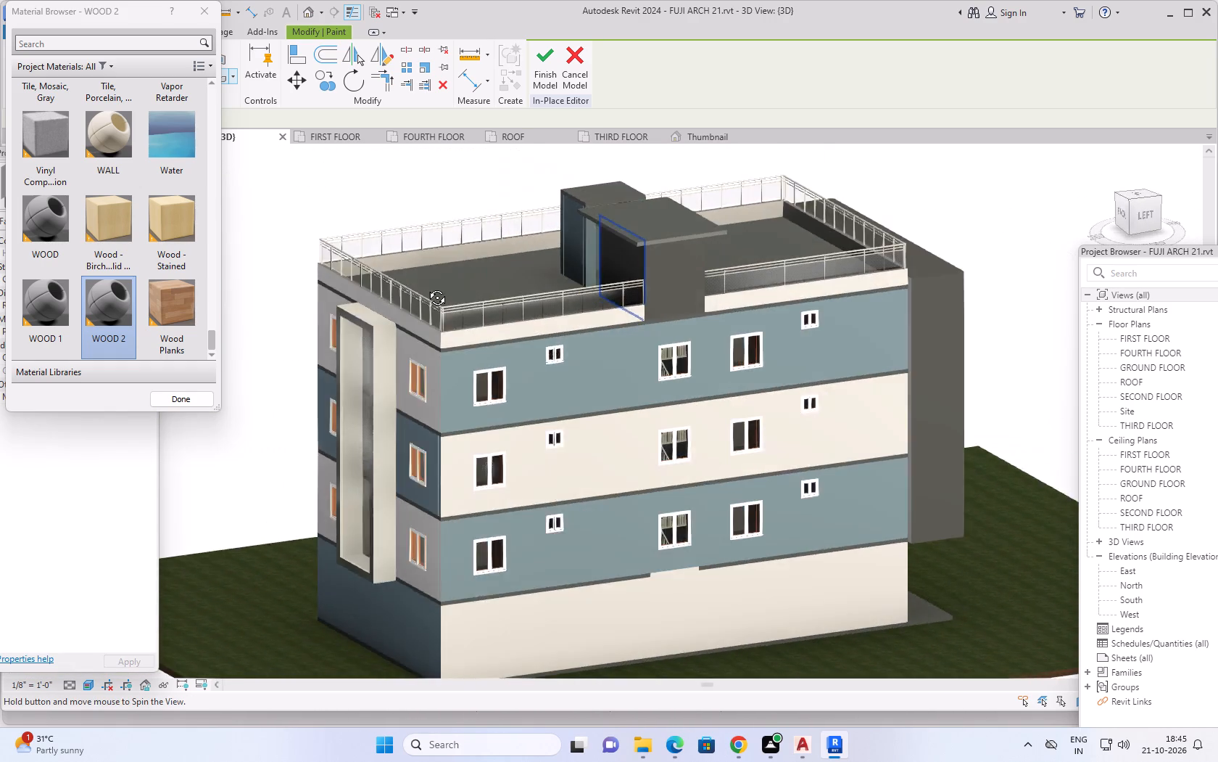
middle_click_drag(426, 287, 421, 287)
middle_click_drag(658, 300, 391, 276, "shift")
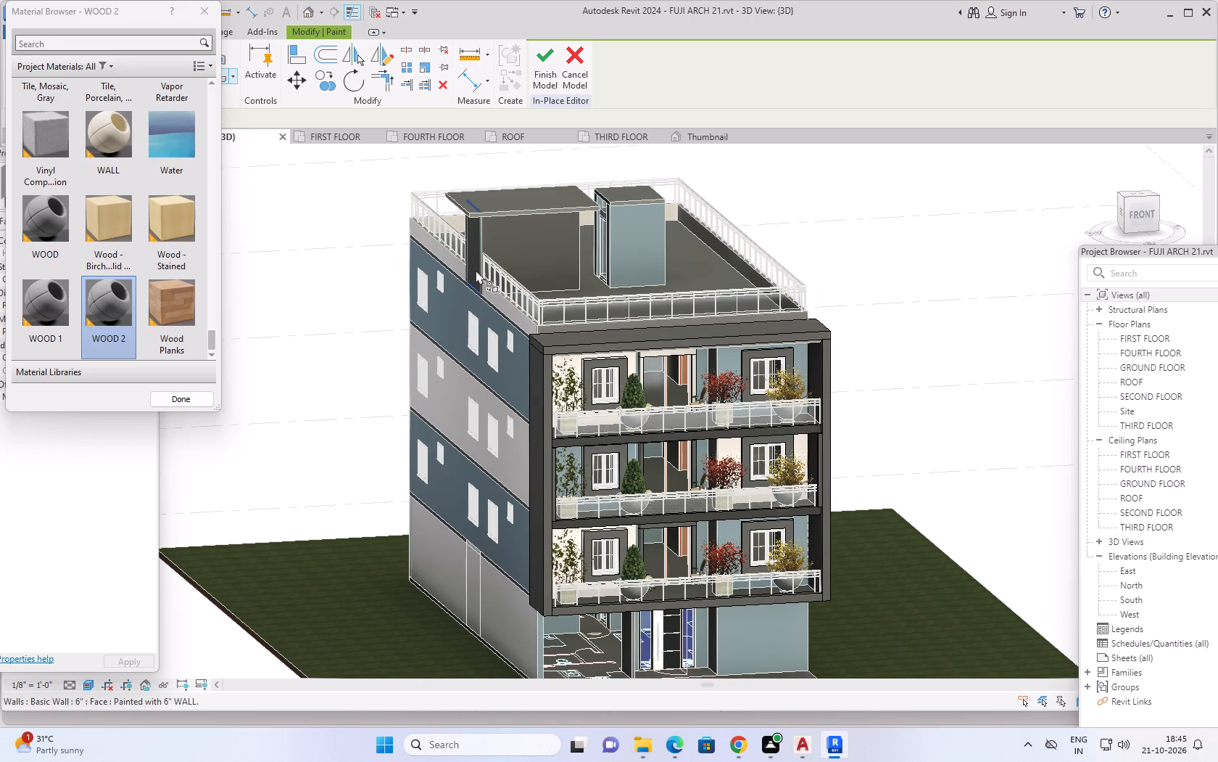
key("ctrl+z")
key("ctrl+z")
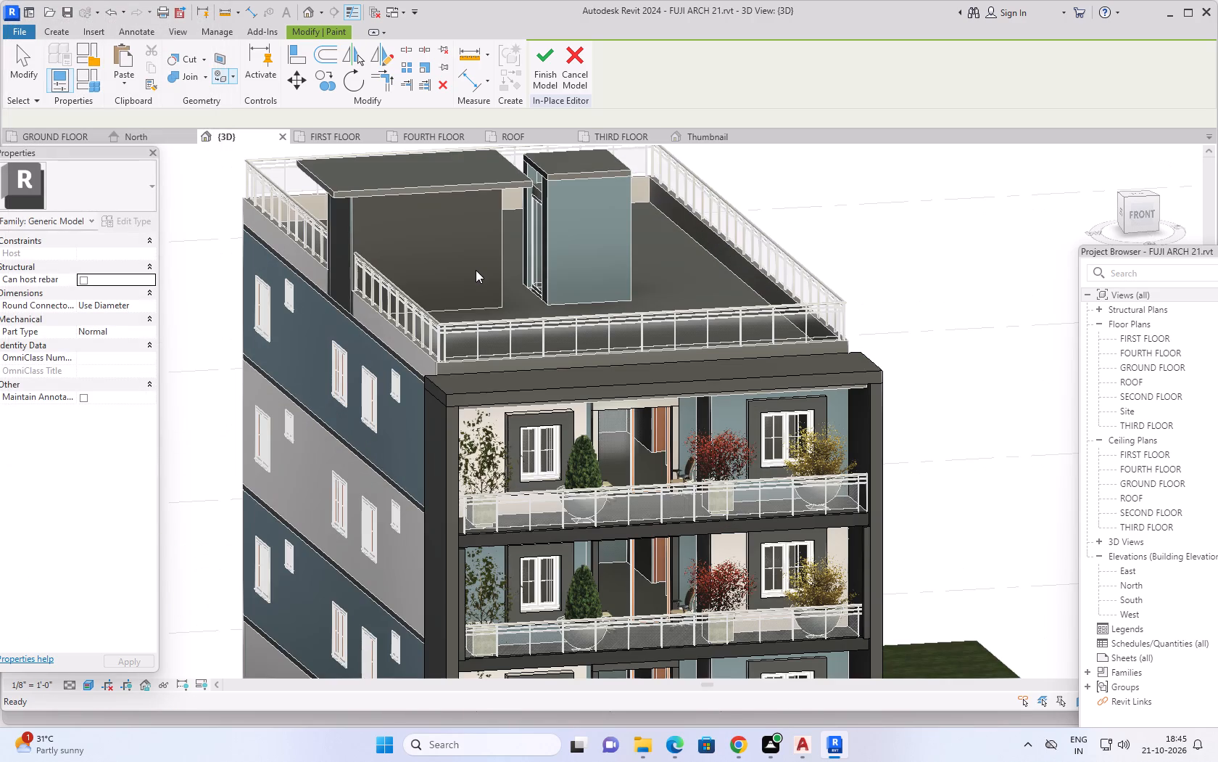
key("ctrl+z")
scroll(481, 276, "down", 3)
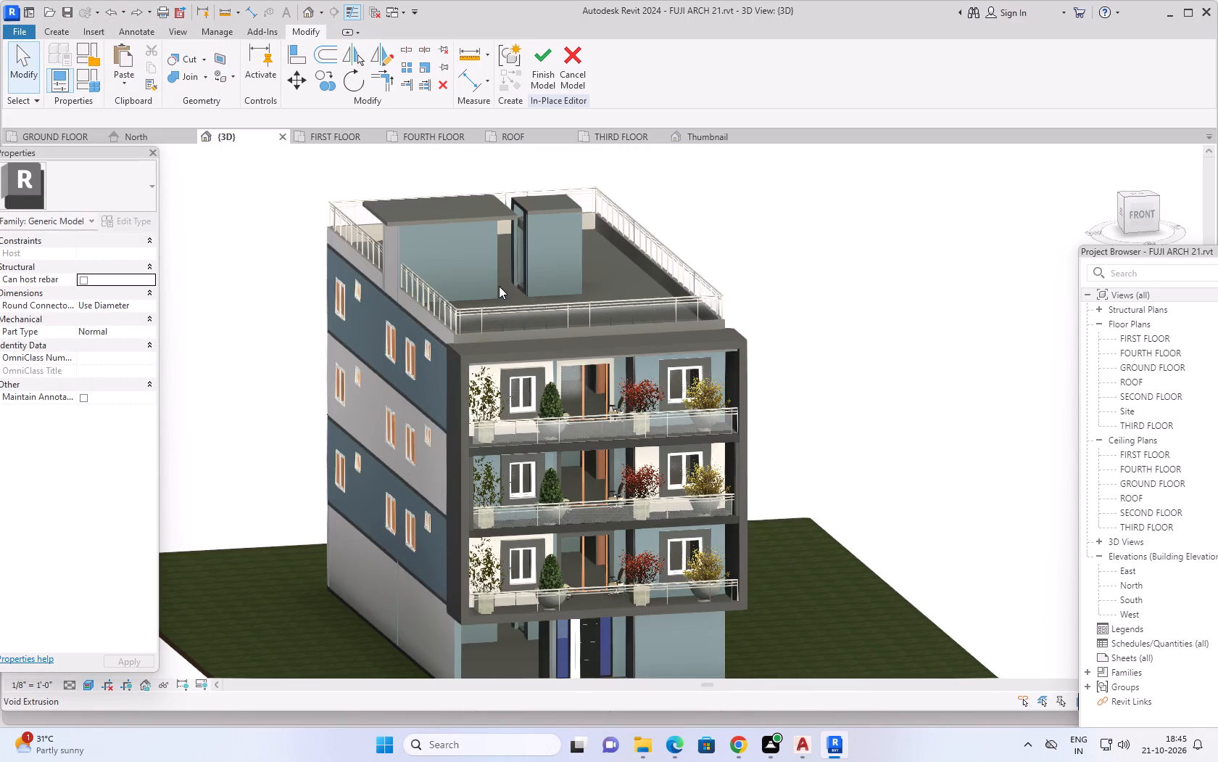
Finish the in-place edit of the balcony frame, keeping its WOOD 2 painted faces.
middle_click_drag(256, 337, 585, 356)
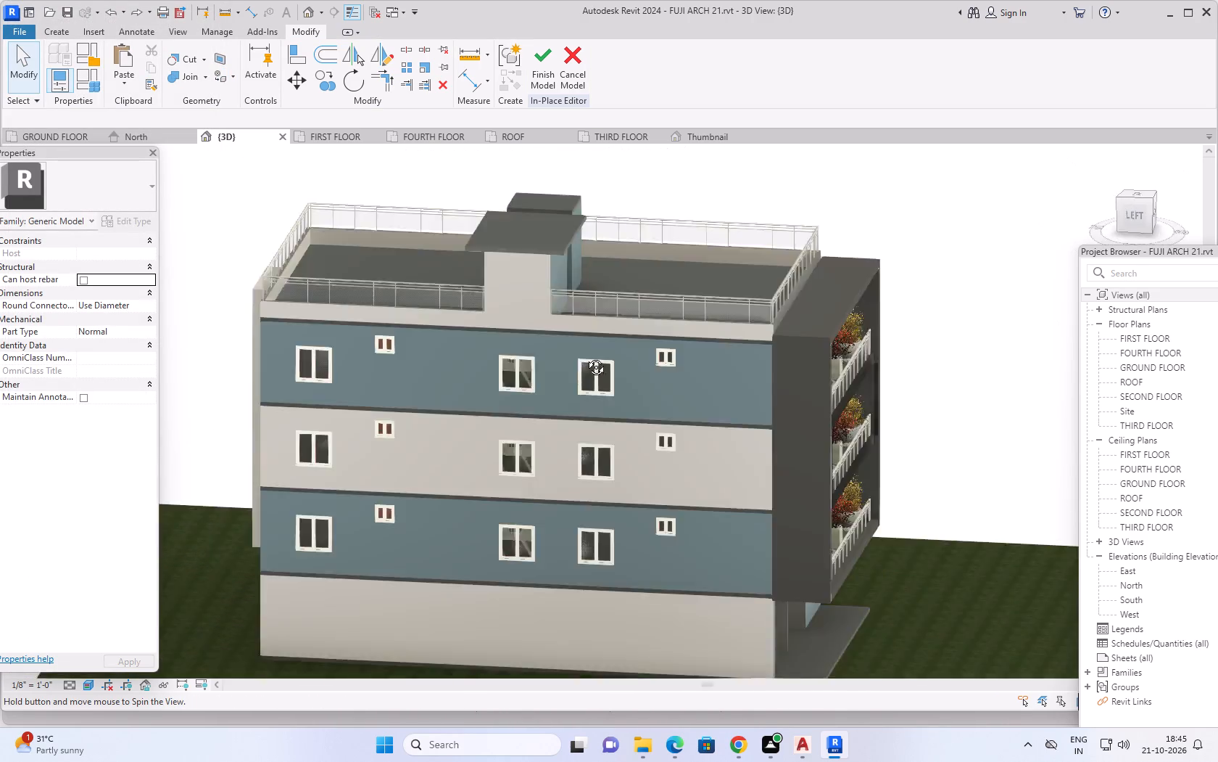
middle_click_drag(585, 356, 311, 353)
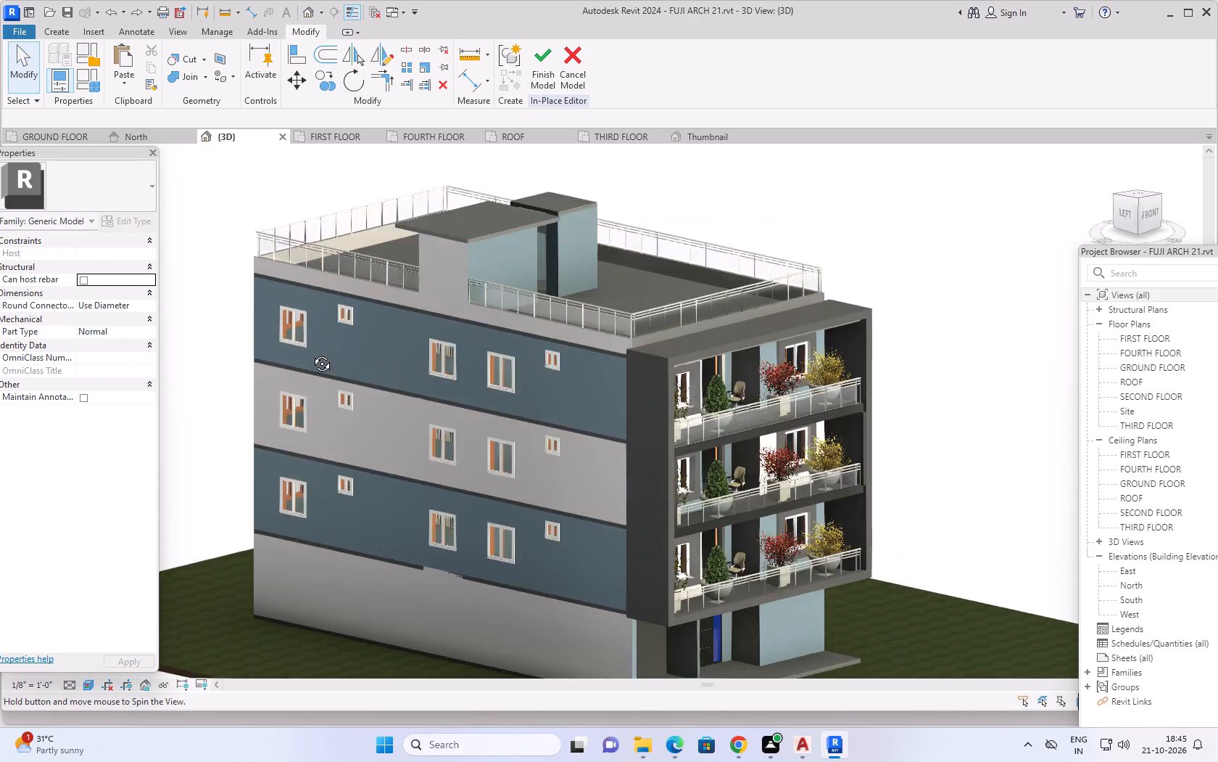
middle_click_drag(311, 353, 272, 401)
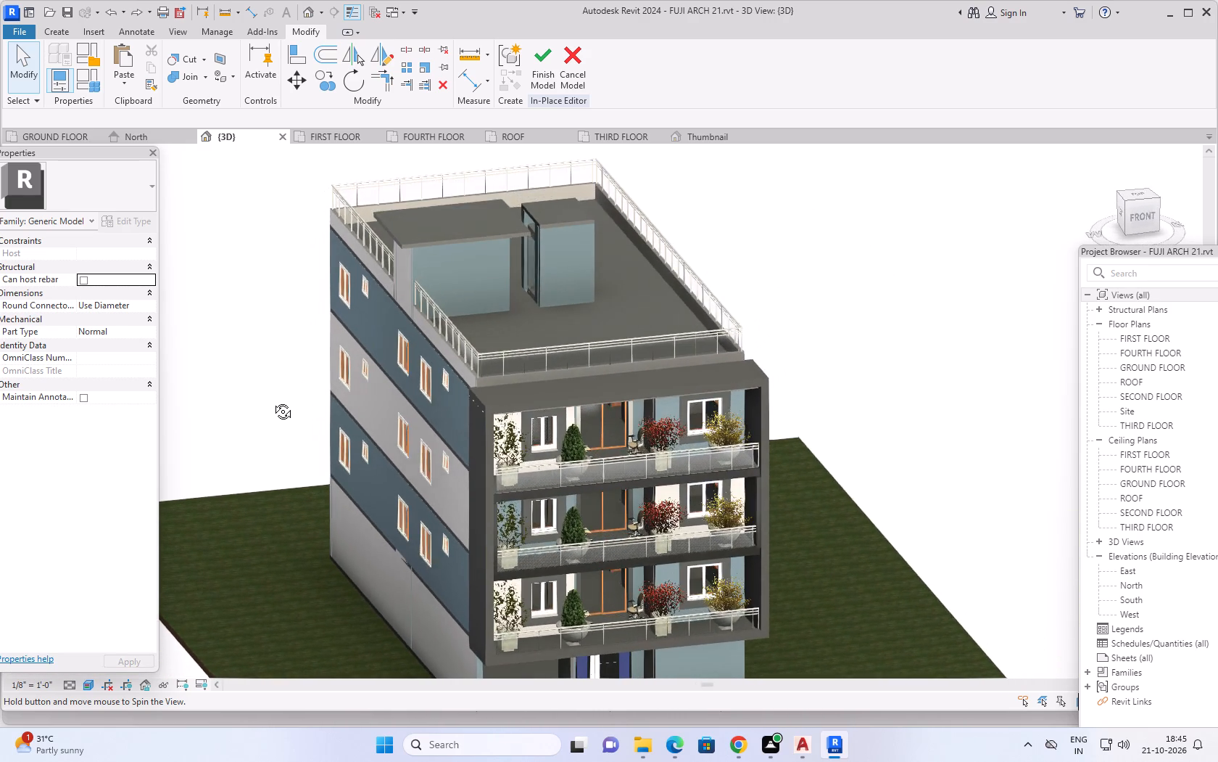
middle_click_drag(272, 401, 272, 411)
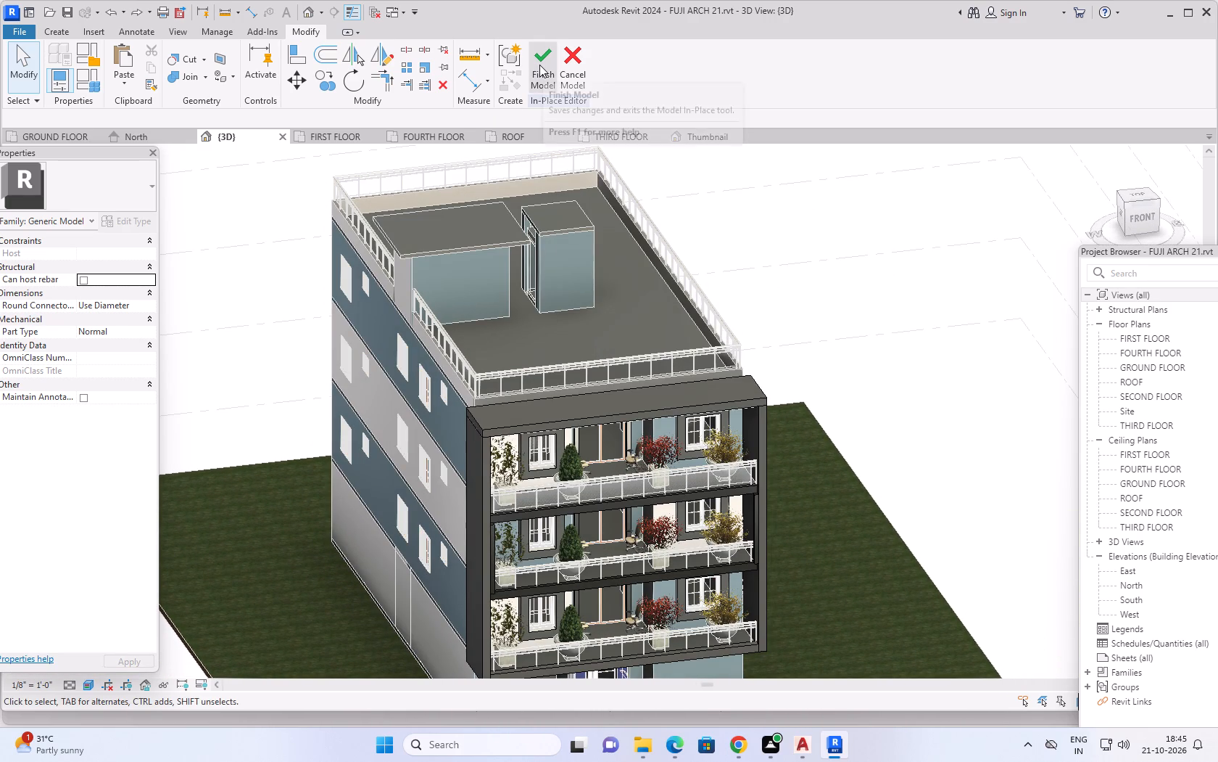
left_click(539, 65)
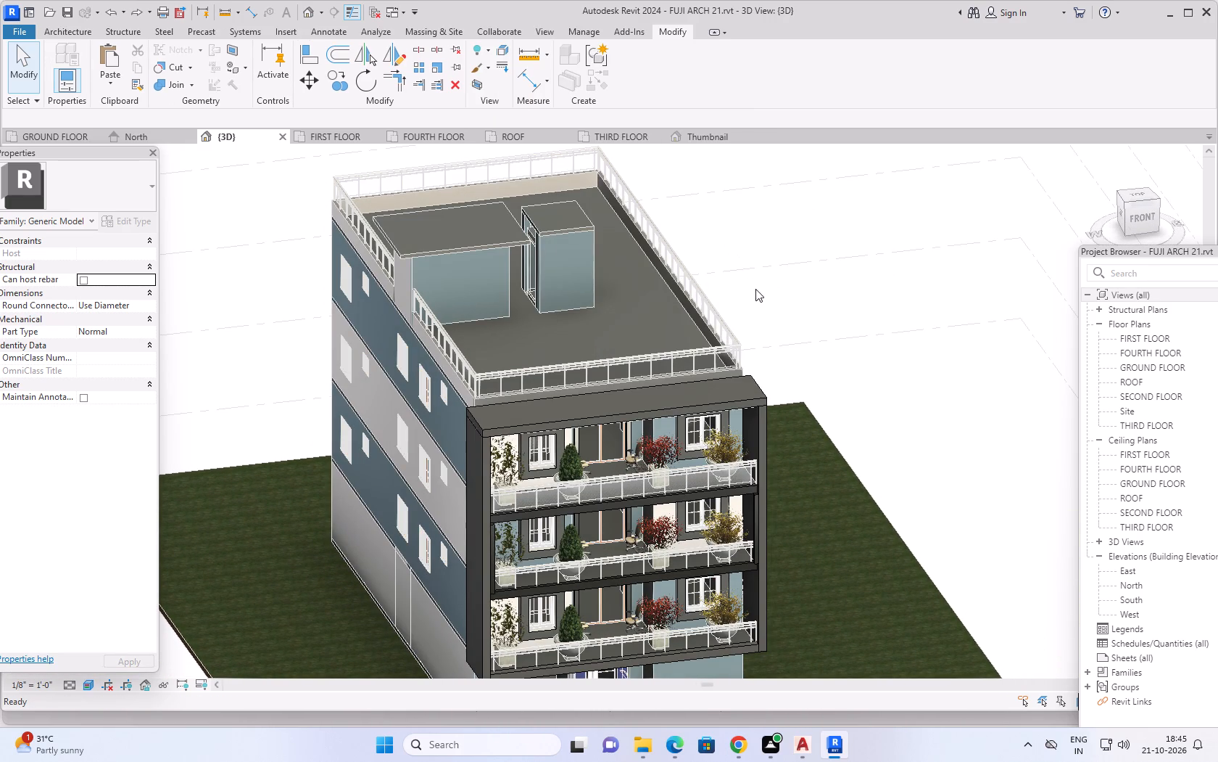
Examine the whole building exterior from above, the left side and the front-left corner, including the rooftop rooms and balcony frame.
scroll(772, 277, "down", 1)
middle_click_drag(772, 277, 770, 291)
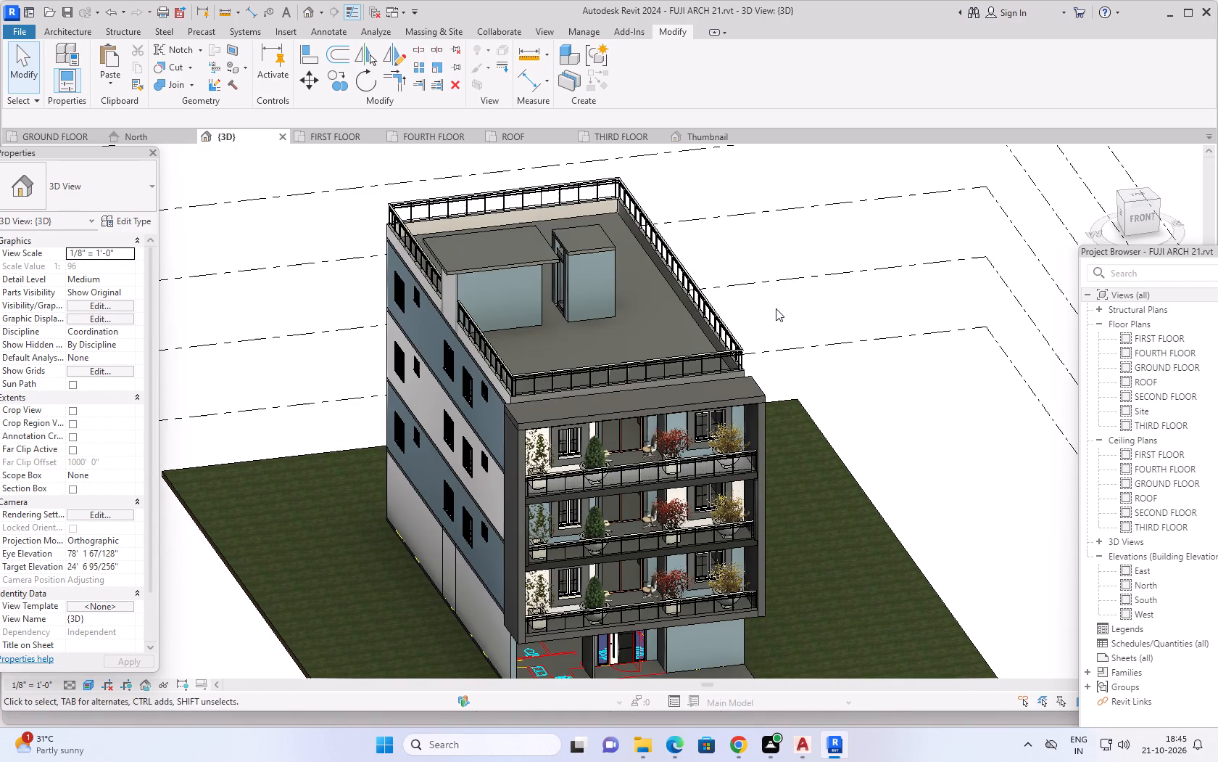
middle_click_drag(777, 314, 871, 270)
scroll(832, 287, "up", 2)
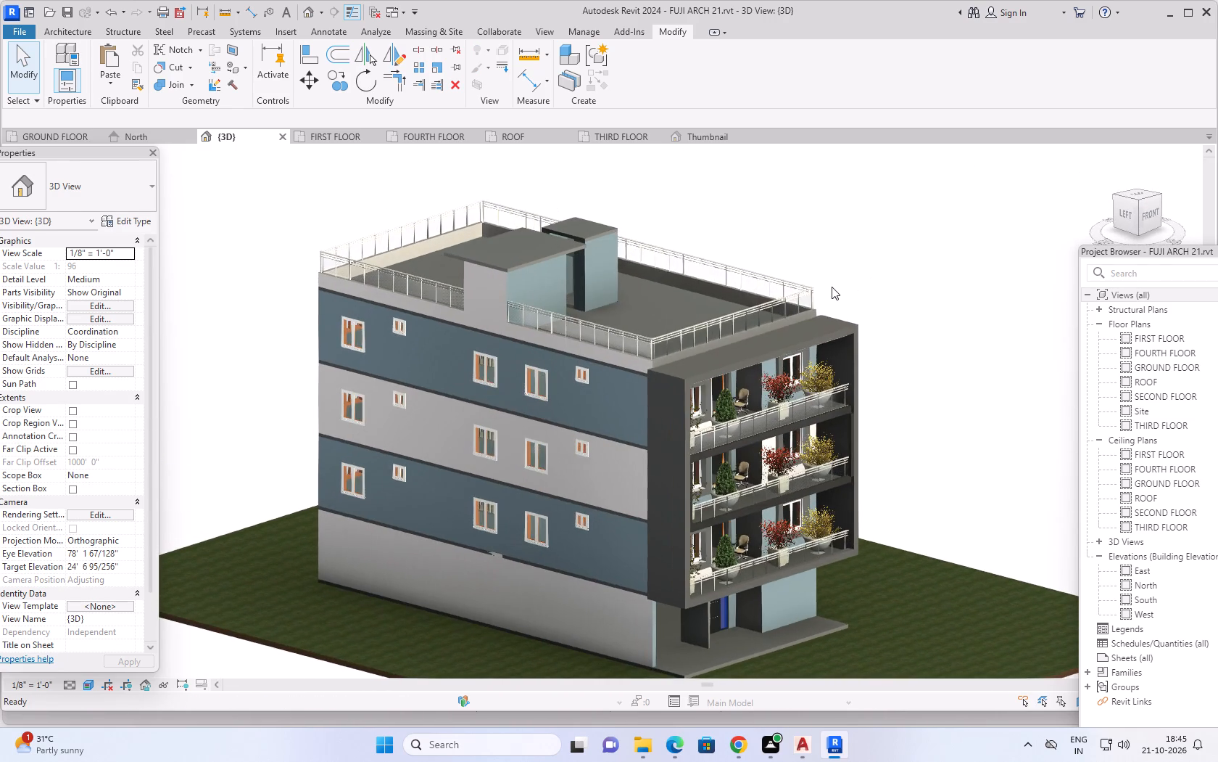
middle_click_drag(778, 262, 850, 293)
middle_click_drag(835, 295, 765, 240, "shift")
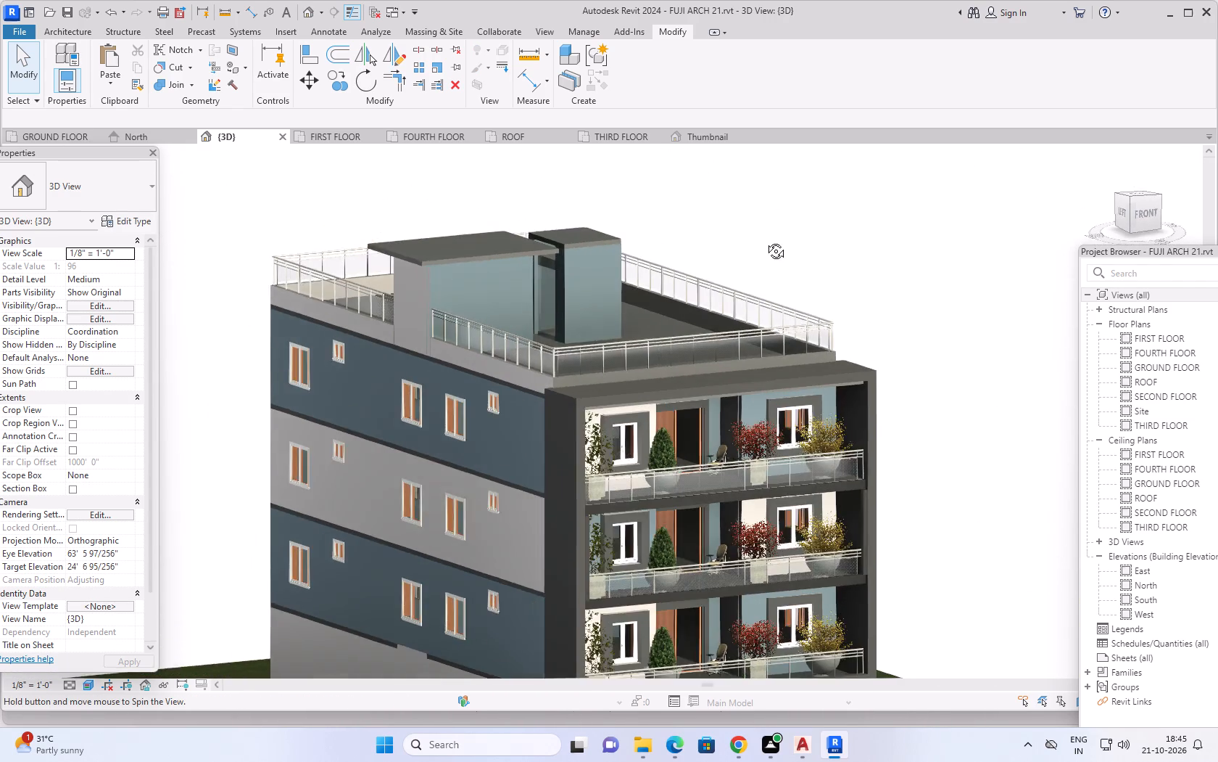
middle_click_drag(765, 240, 765, 237, "shift")
scroll(765, 237, "down", 1)
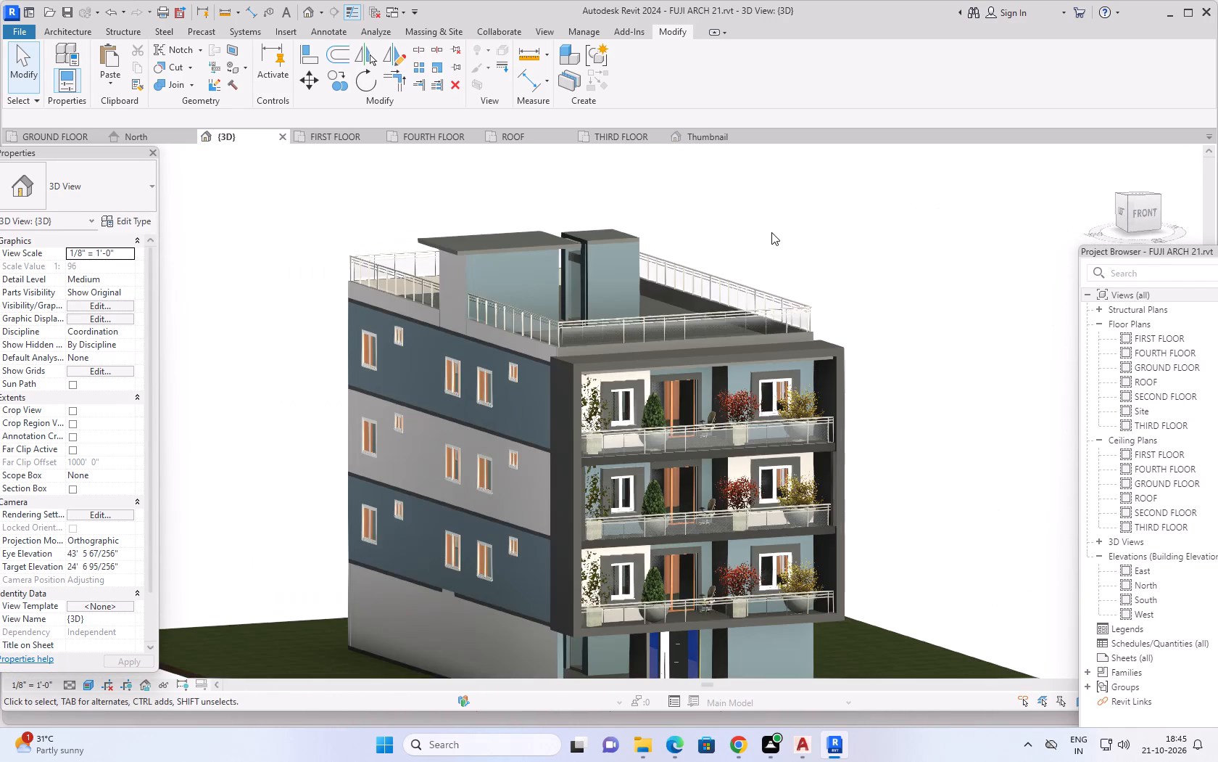
scroll(794, 223, "down", 1)
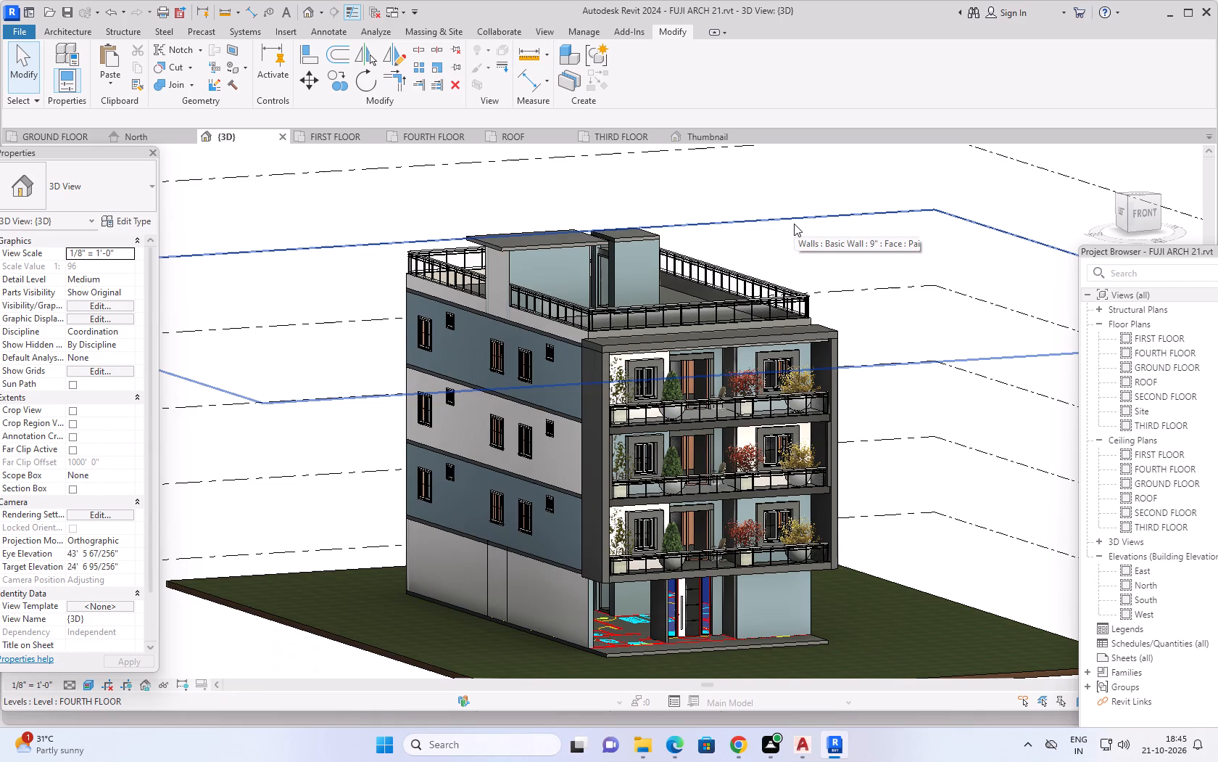
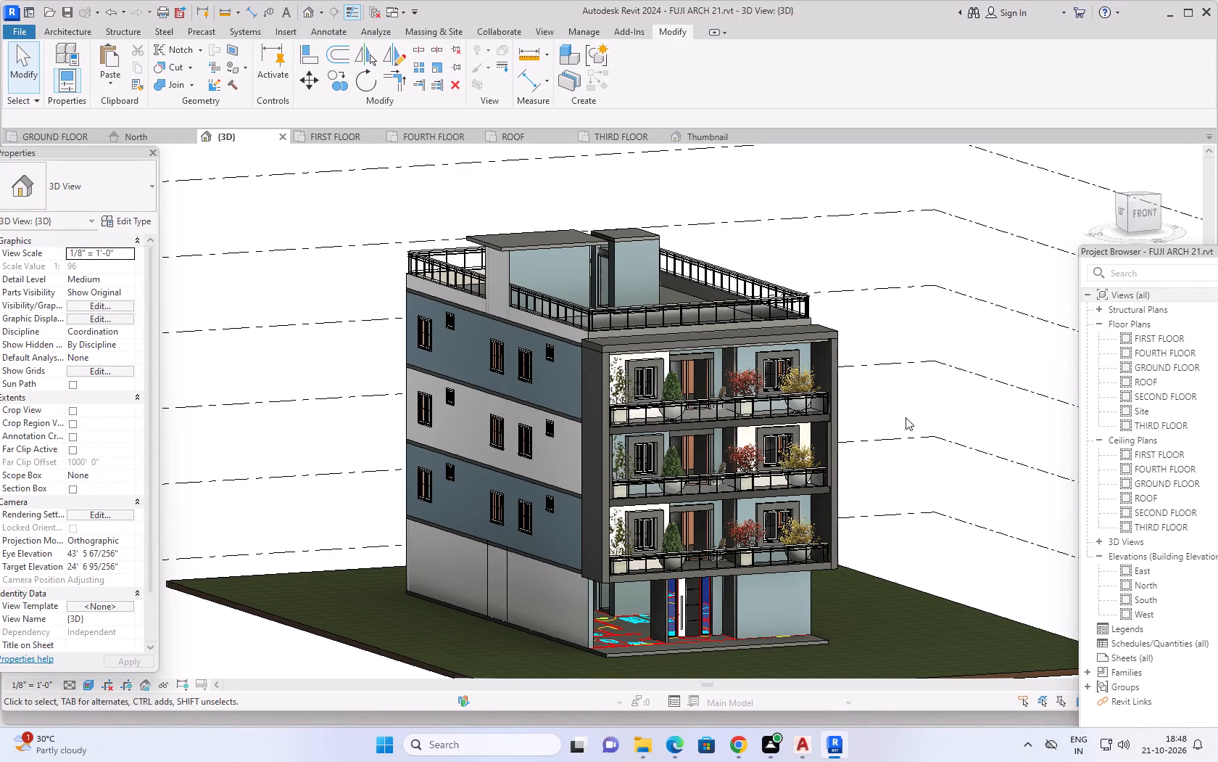
Examine the apartment building's exterior from the front, both sides and the back in the 3D view.
middle_click_drag(910, 396, 973, 415, "shift")
scroll(971, 399, "down", 1)
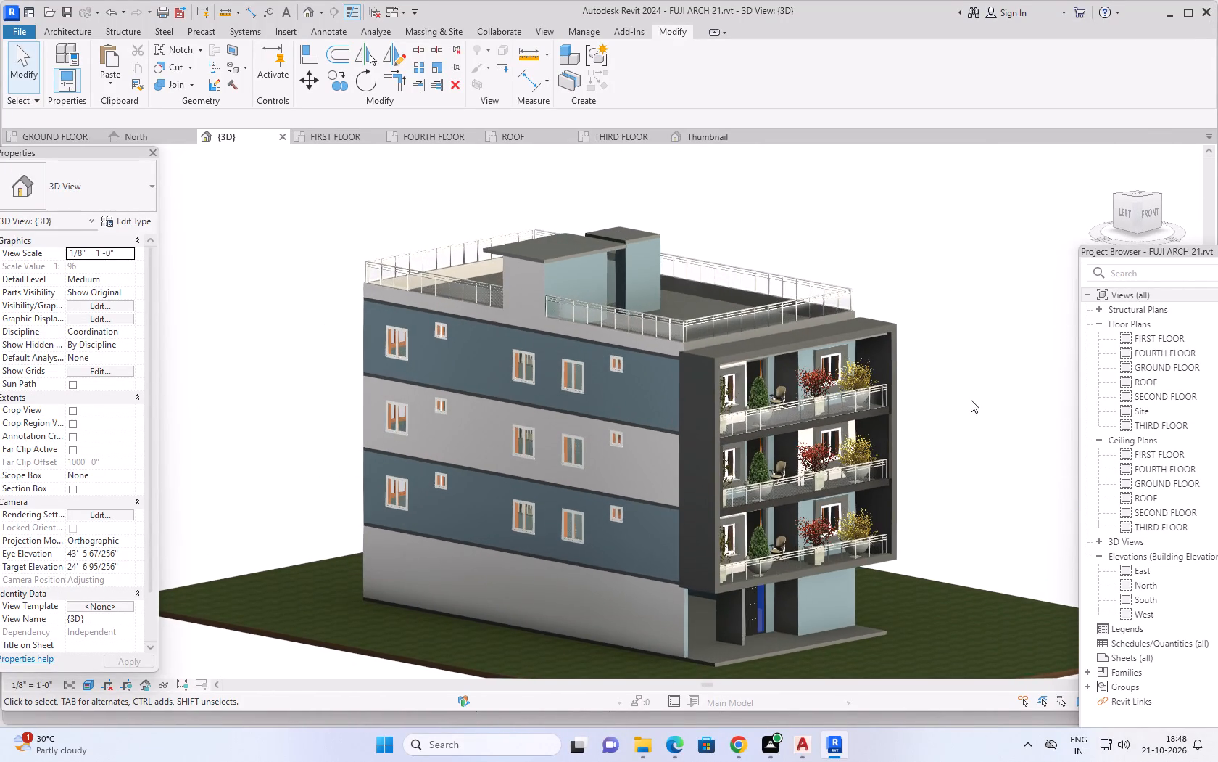
middle_click_drag(971, 393, 858, 350)
middle_click_drag(882, 361, 900, 361, "shift")
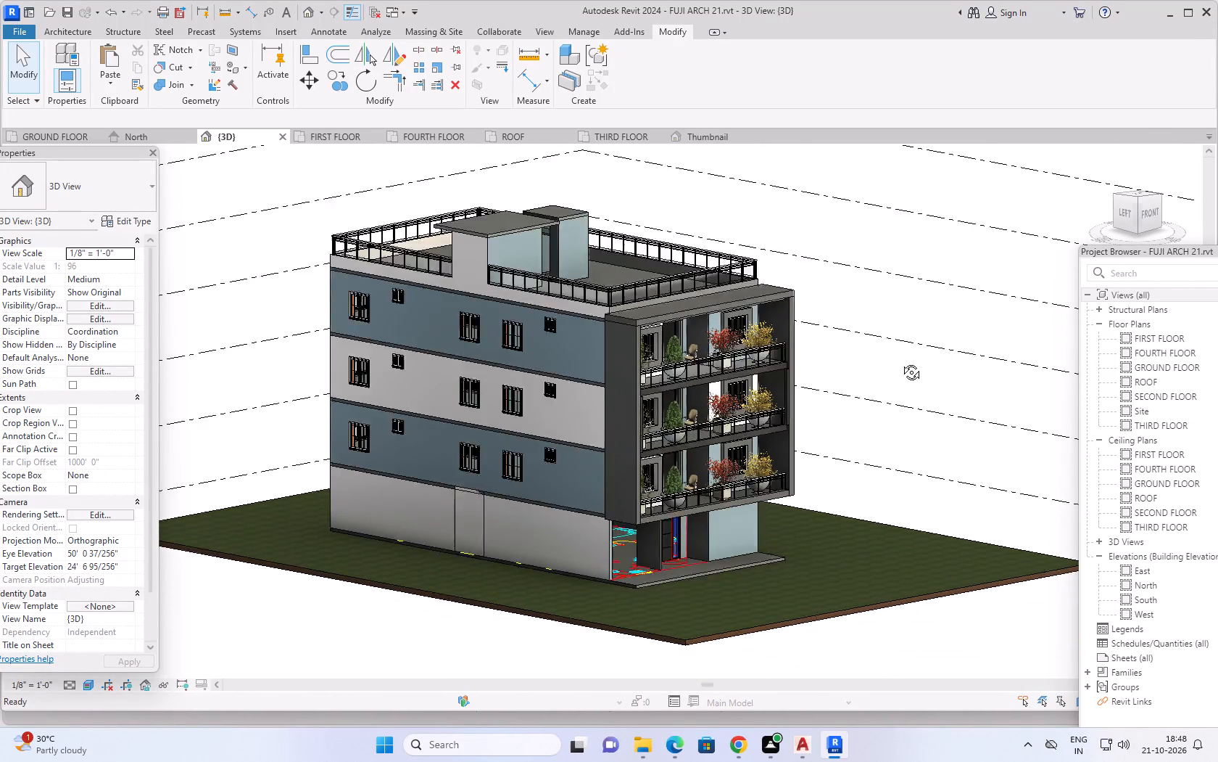
middle_click_drag(900, 361, 953, 414, "shift")
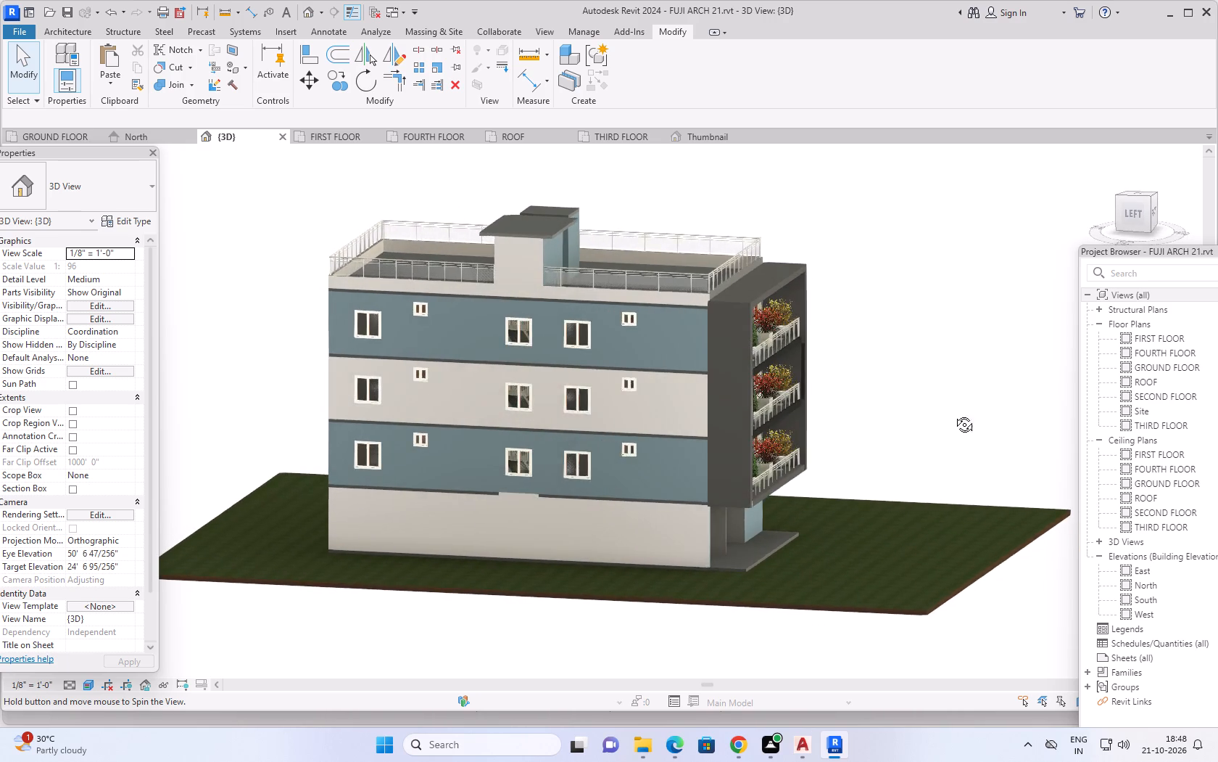
middle_click_drag(953, 414, 576, 456, "shift")
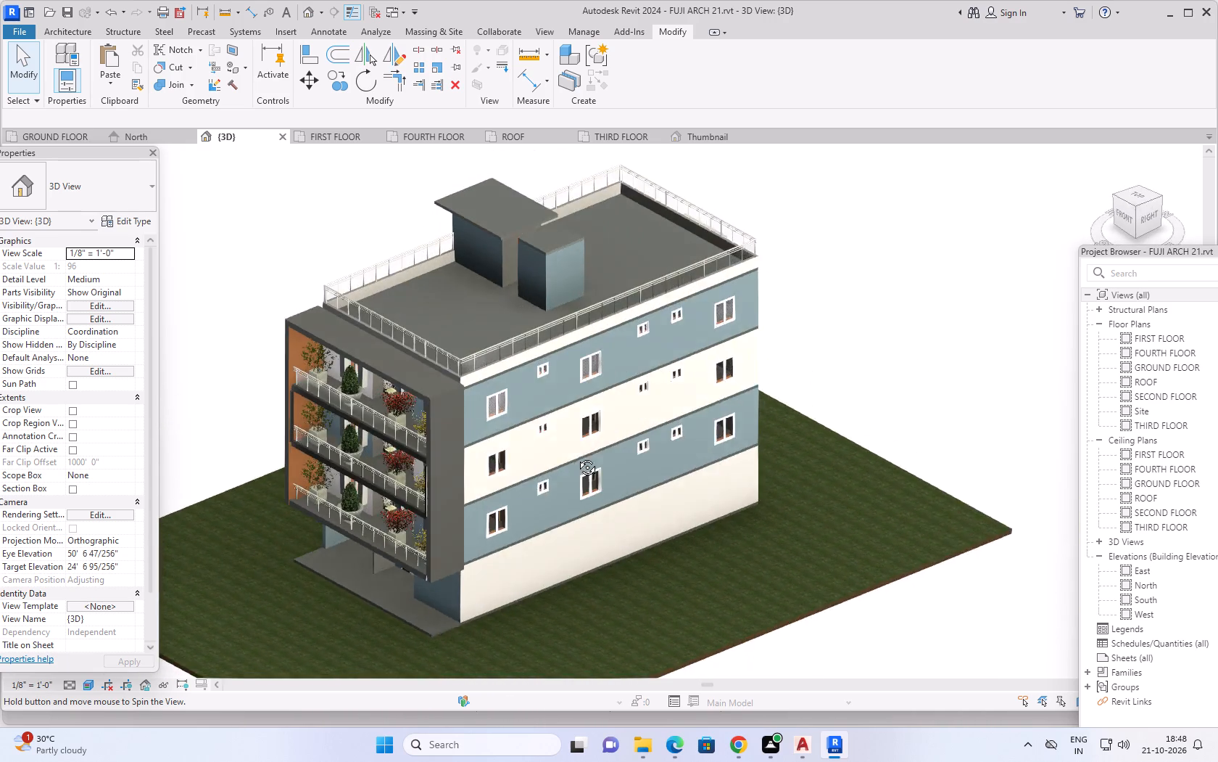
middle_click_drag(576, 456, 618, 478, "shift")
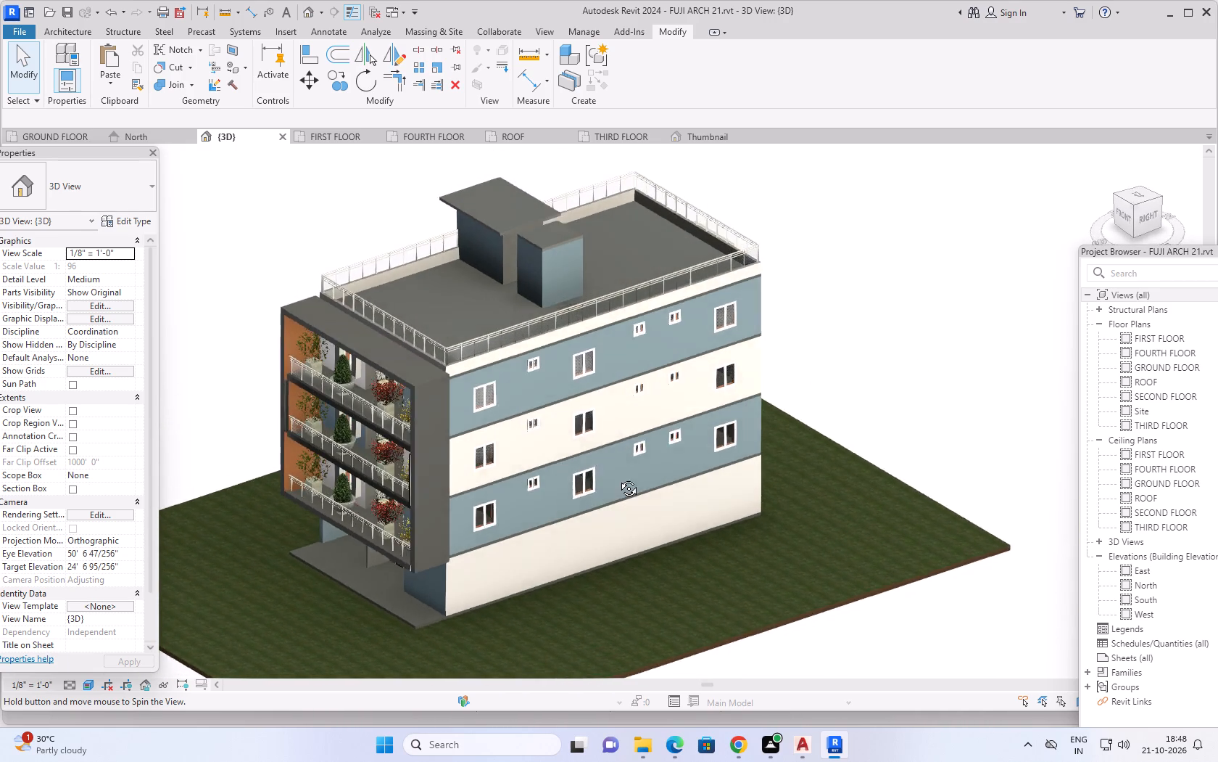
middle_click_drag(618, 478, 911, 483, "shift")
middle_click_drag(815, 538, 898, 517, "shift")
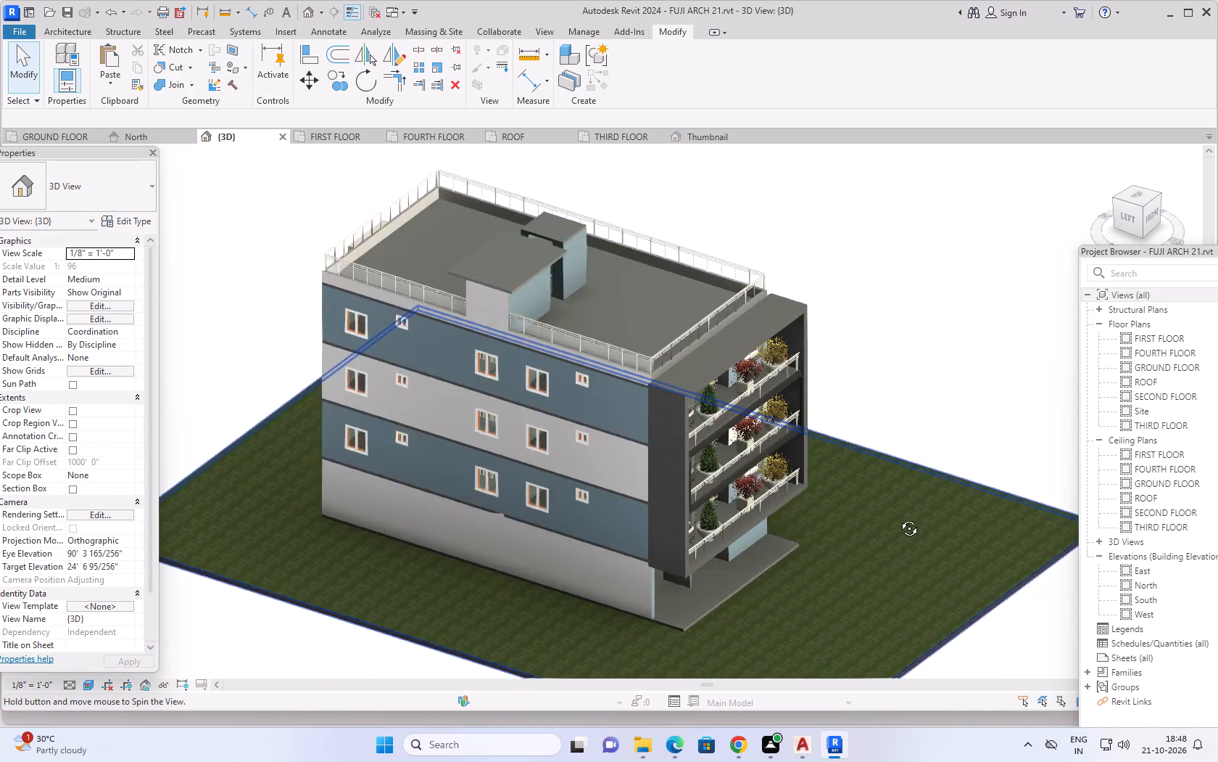
middle_click_drag(898, 517, 996, 470, "shift")
middle_click_drag(882, 542, 950, 533, "shift")
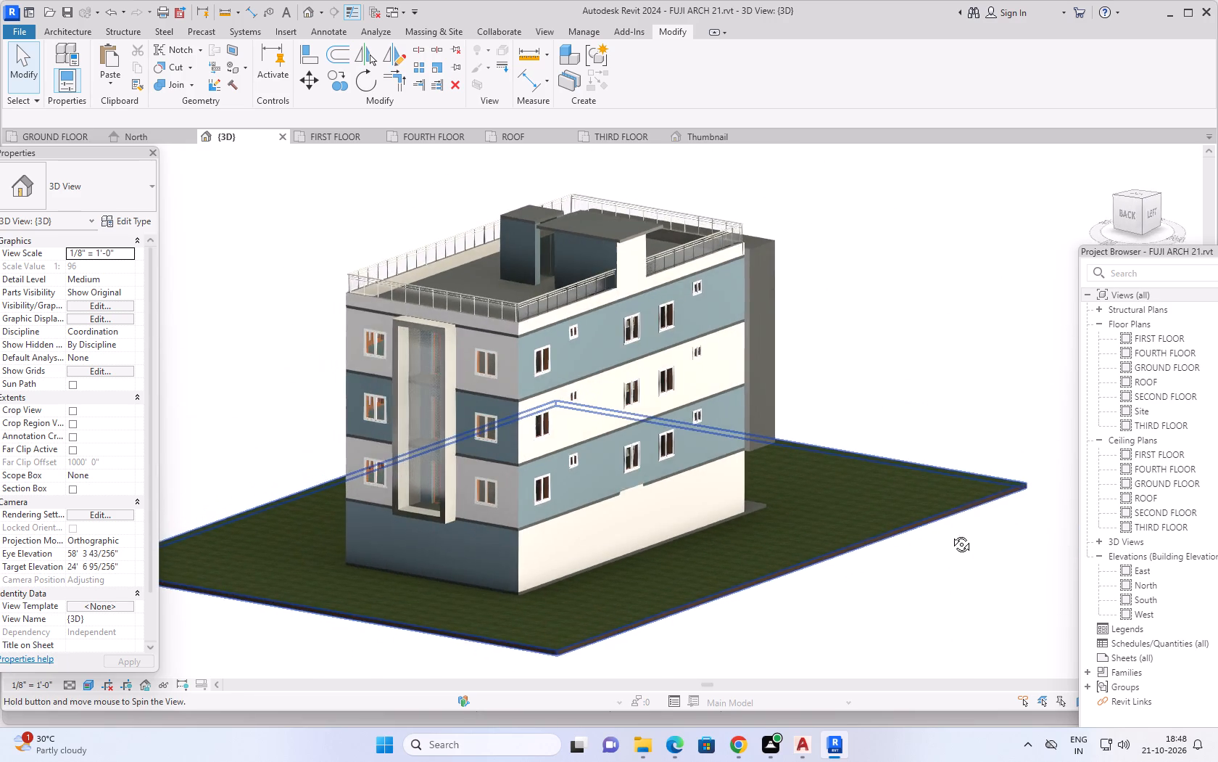
middle_click_drag(950, 533, 581, 494, "shift")
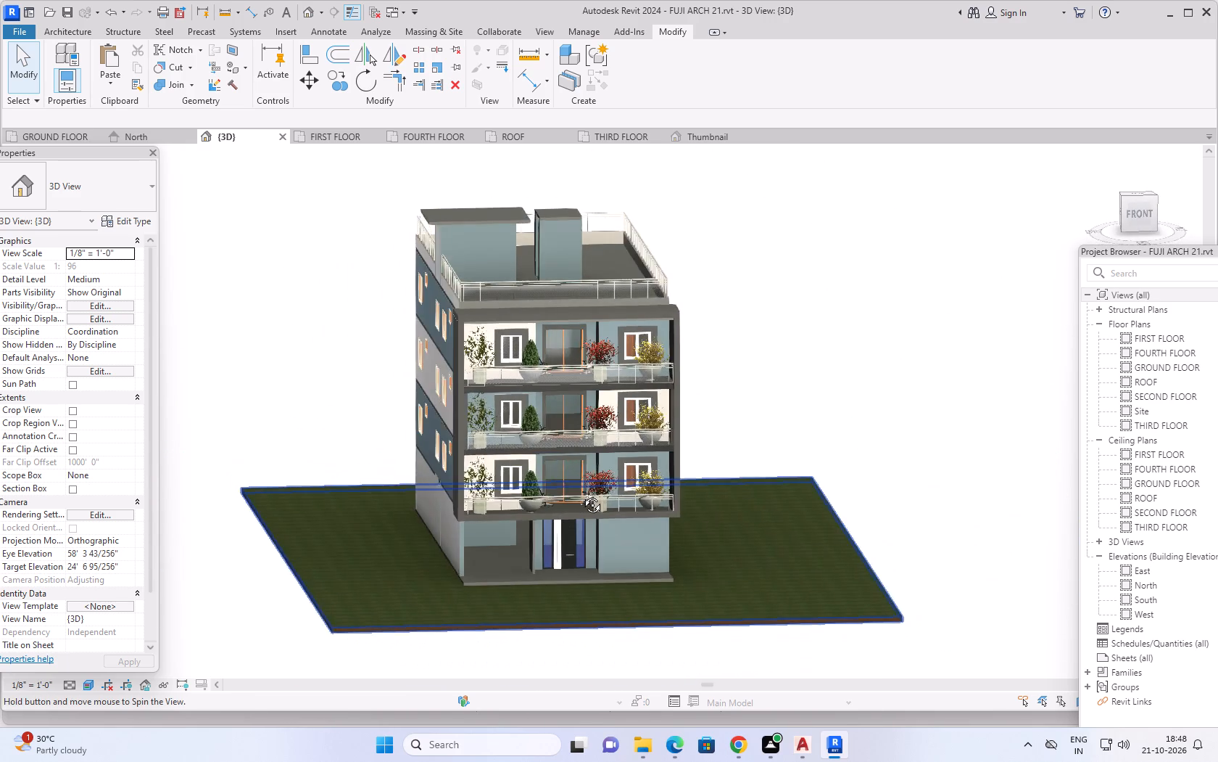
middle_click_drag(581, 494, 591, 495, "shift")
scroll(750, 421, "up", 3)
middle_click_drag(761, 413, 824, 403)
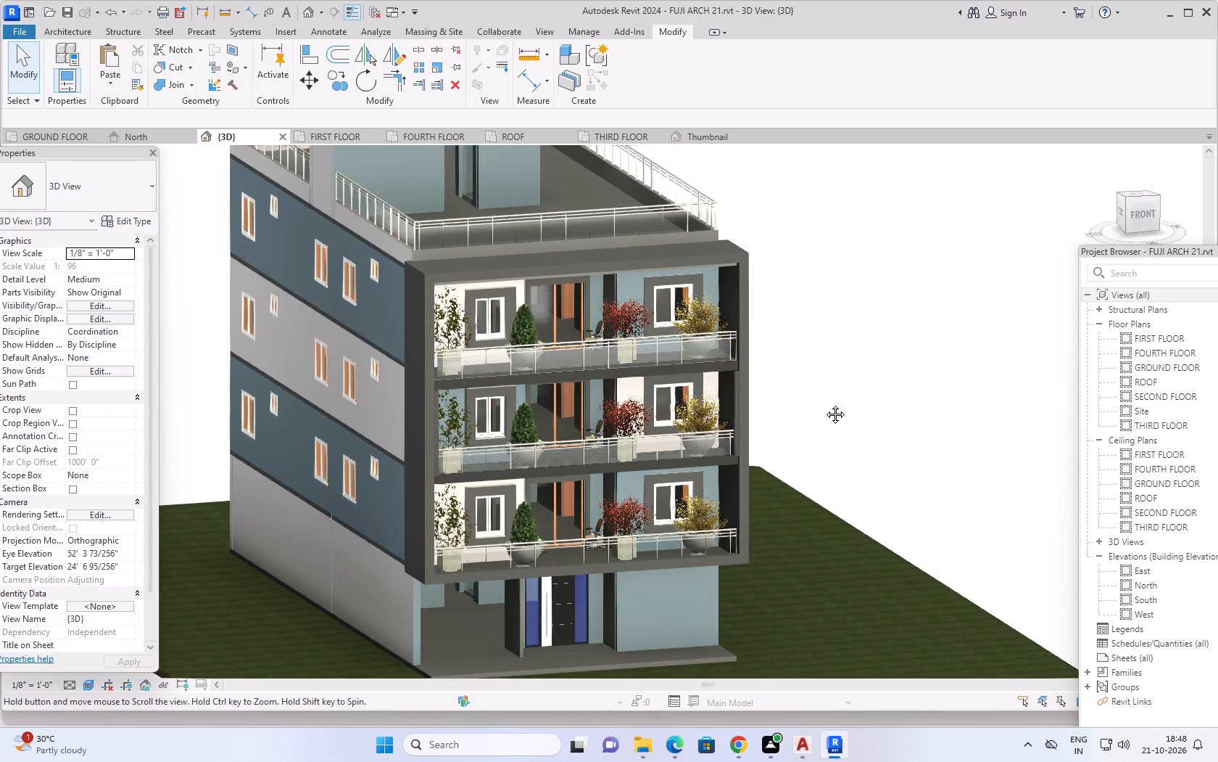
middle_click_drag(824, 403, 845, 402)
middle_click_drag(859, 403, 909, 380, "shift")
middle_click_drag(935, 309, 913, 399)
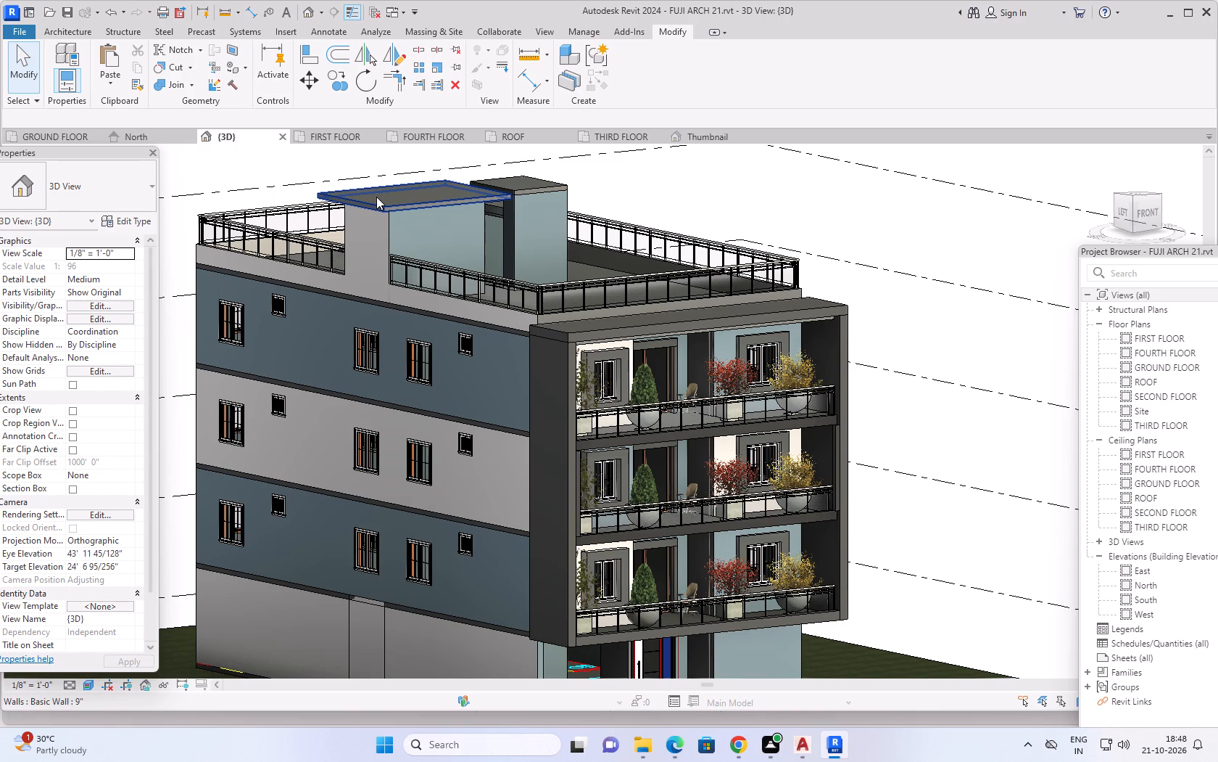
Look over the full FIRST FLOOR plan layout and check the FOURTH FLOOR plan.
left_click(329, 133)
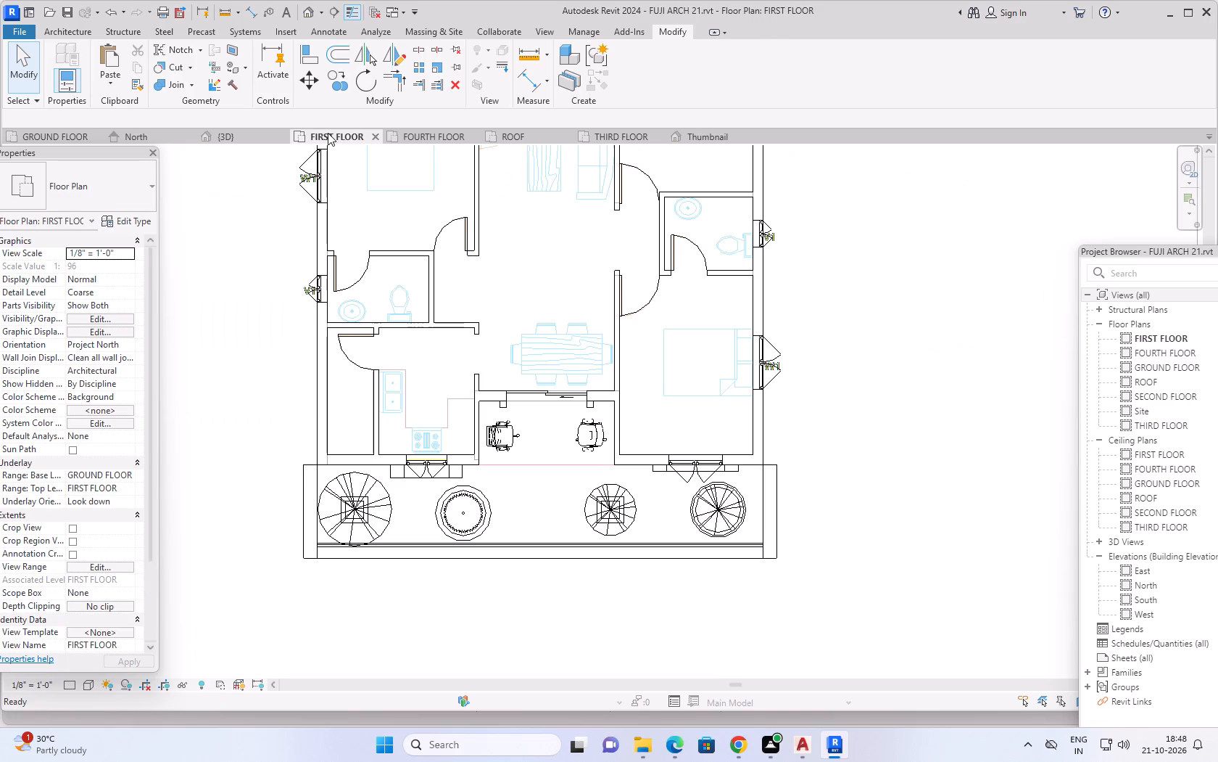
scroll(837, 428, "down", 1)
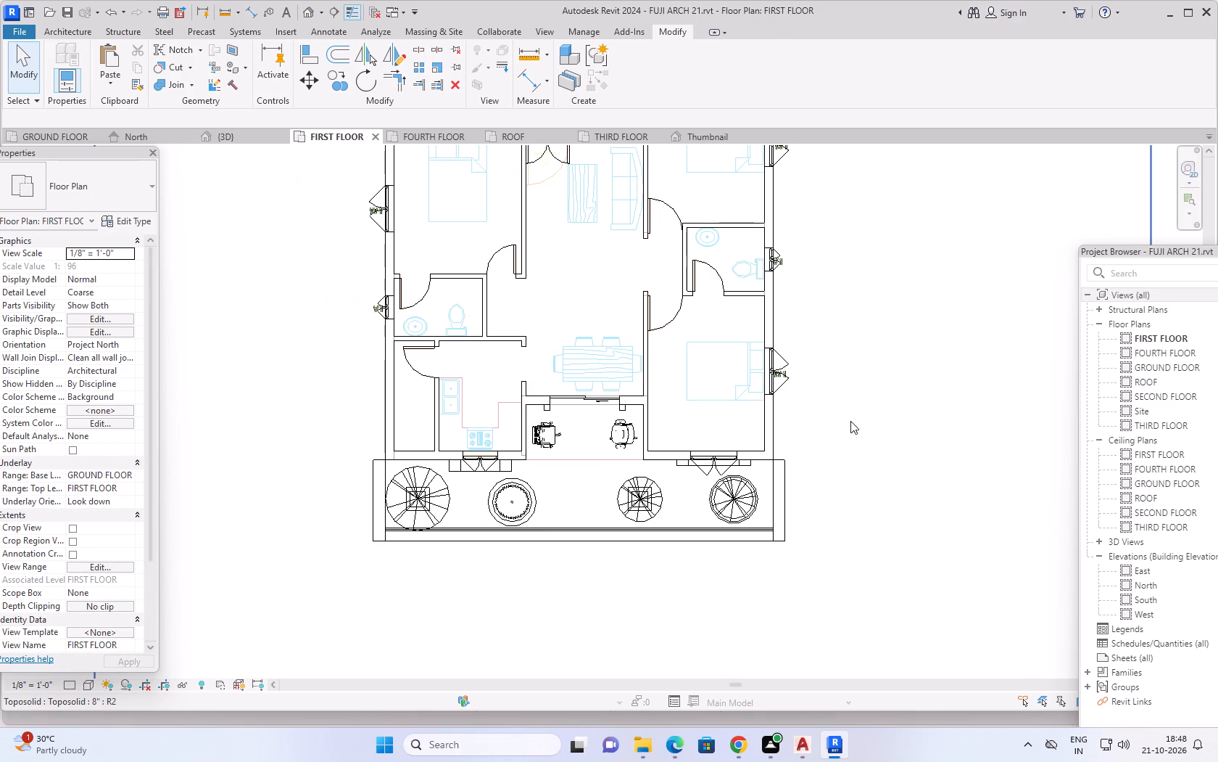
middle_click_drag(855, 394, 849, 429)
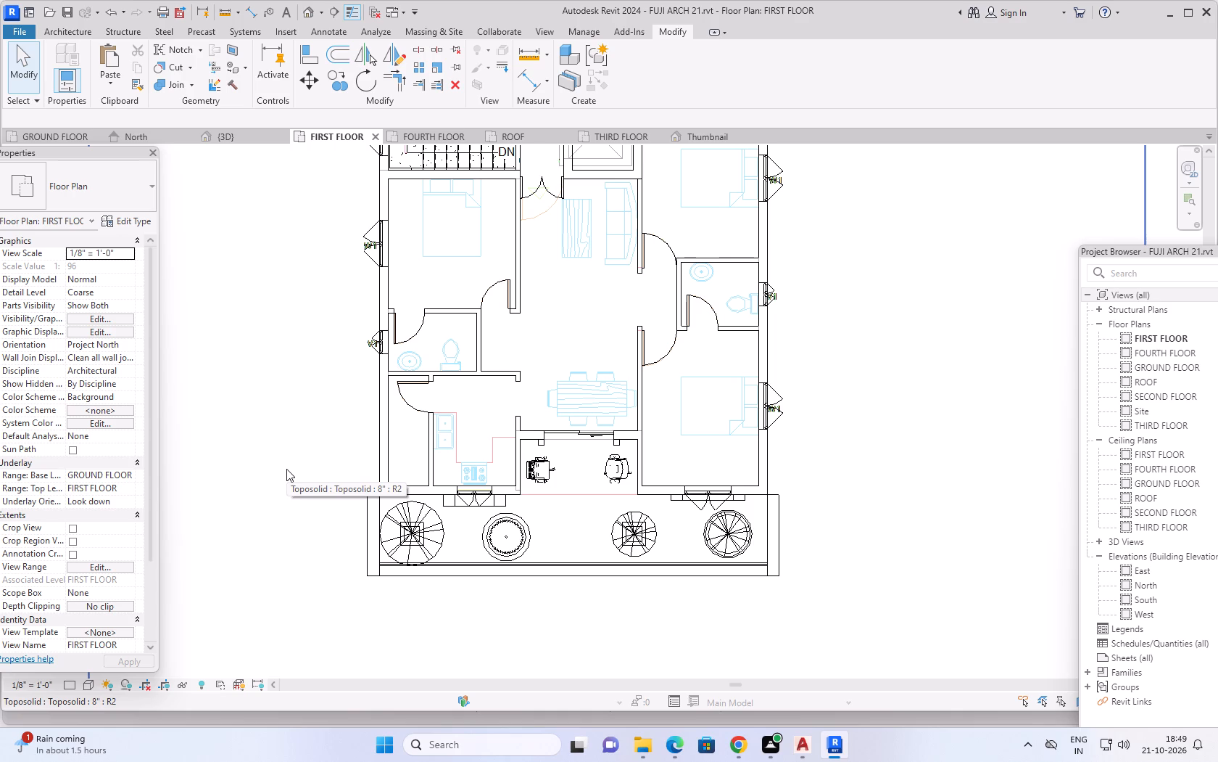
scroll(334, 401, "down", 2)
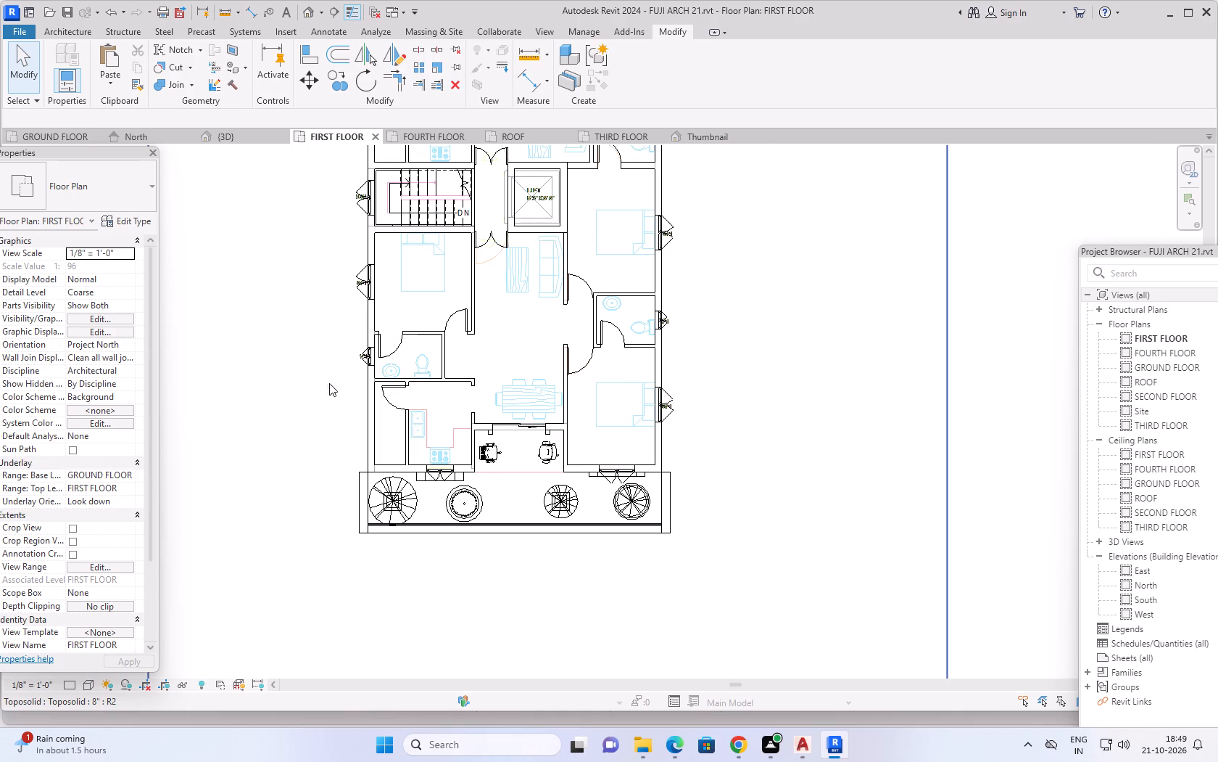
scroll(775, 300, "down", 2)
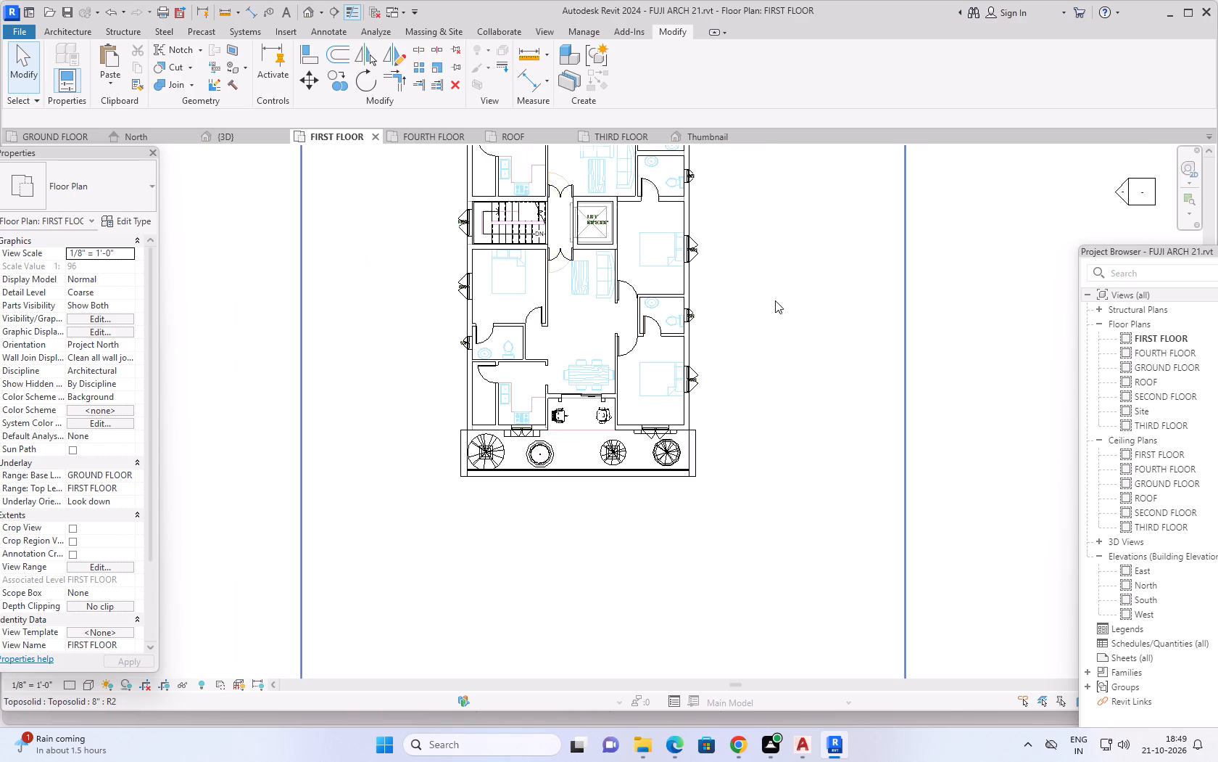
middle_click_drag(783, 268, 697, 422)
right_click_drag(761, 303, 719, 388)
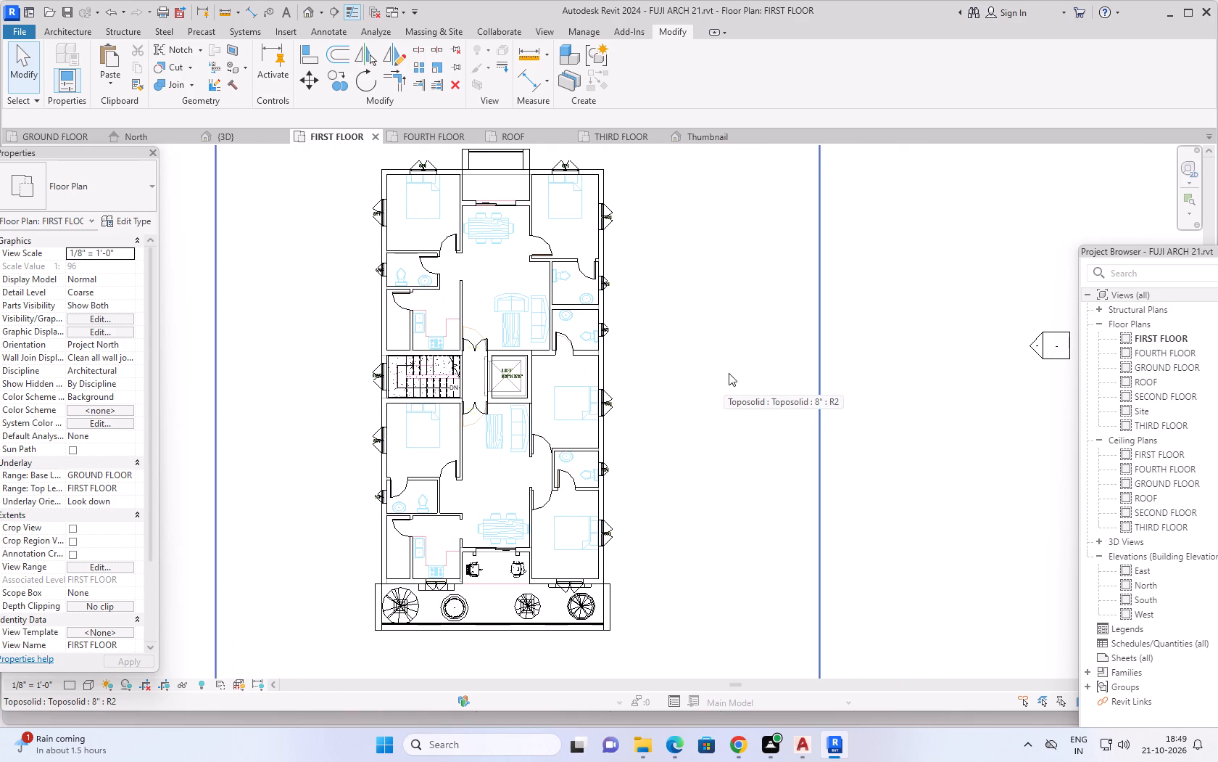
middle_click_drag(733, 342, 695, 425)
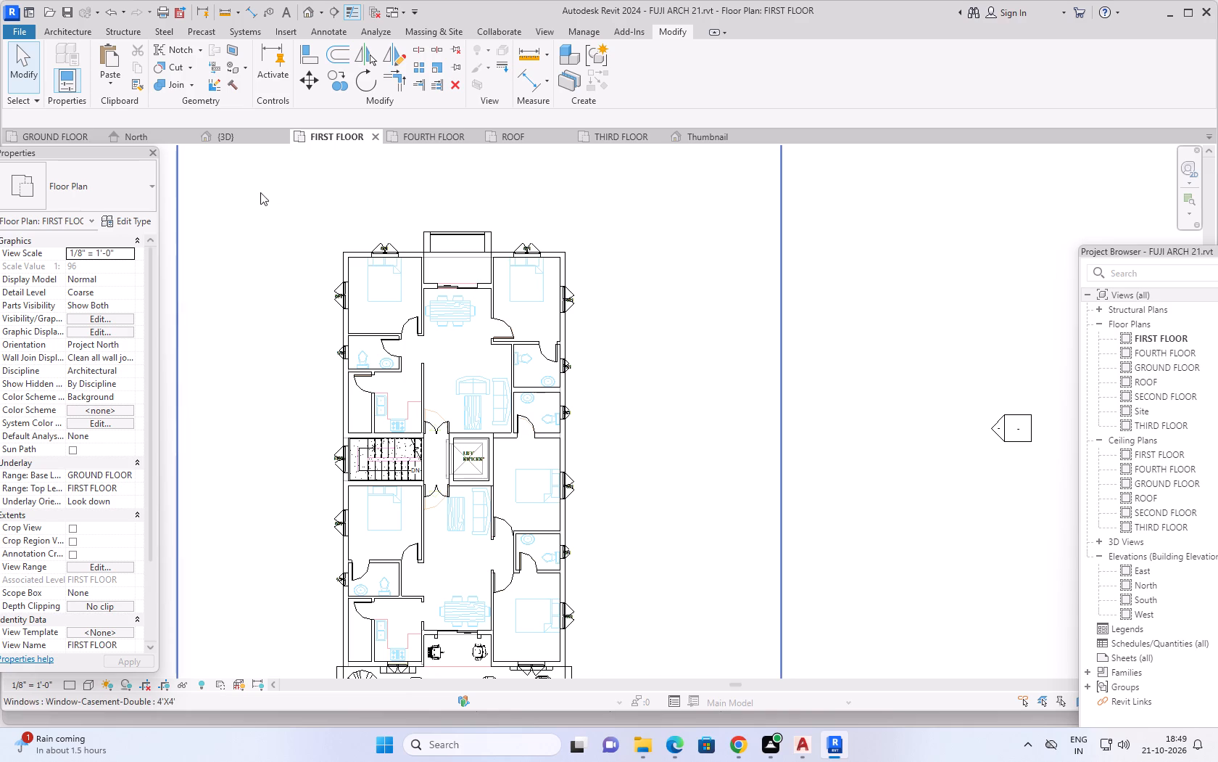
left_click(431, 137)
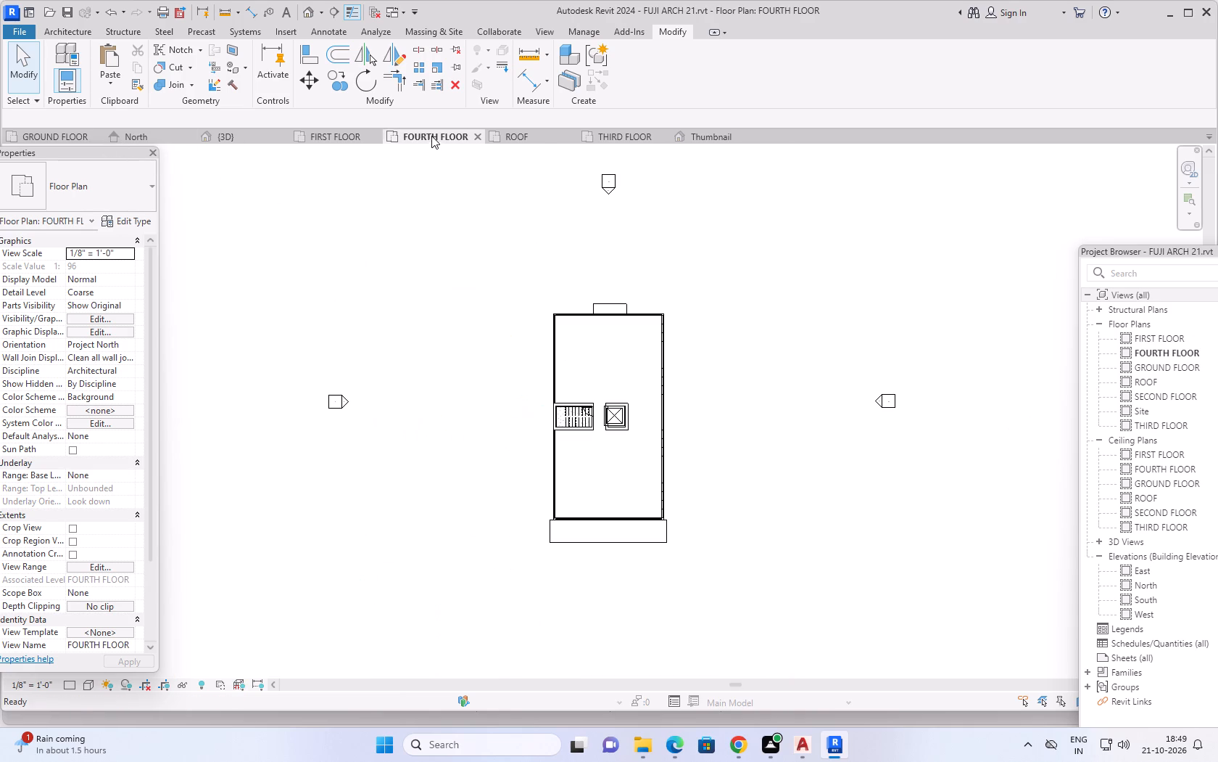
Return to the 3D view and inspect the front facade's balconies, railings and planters up close.
left_click(235, 138)
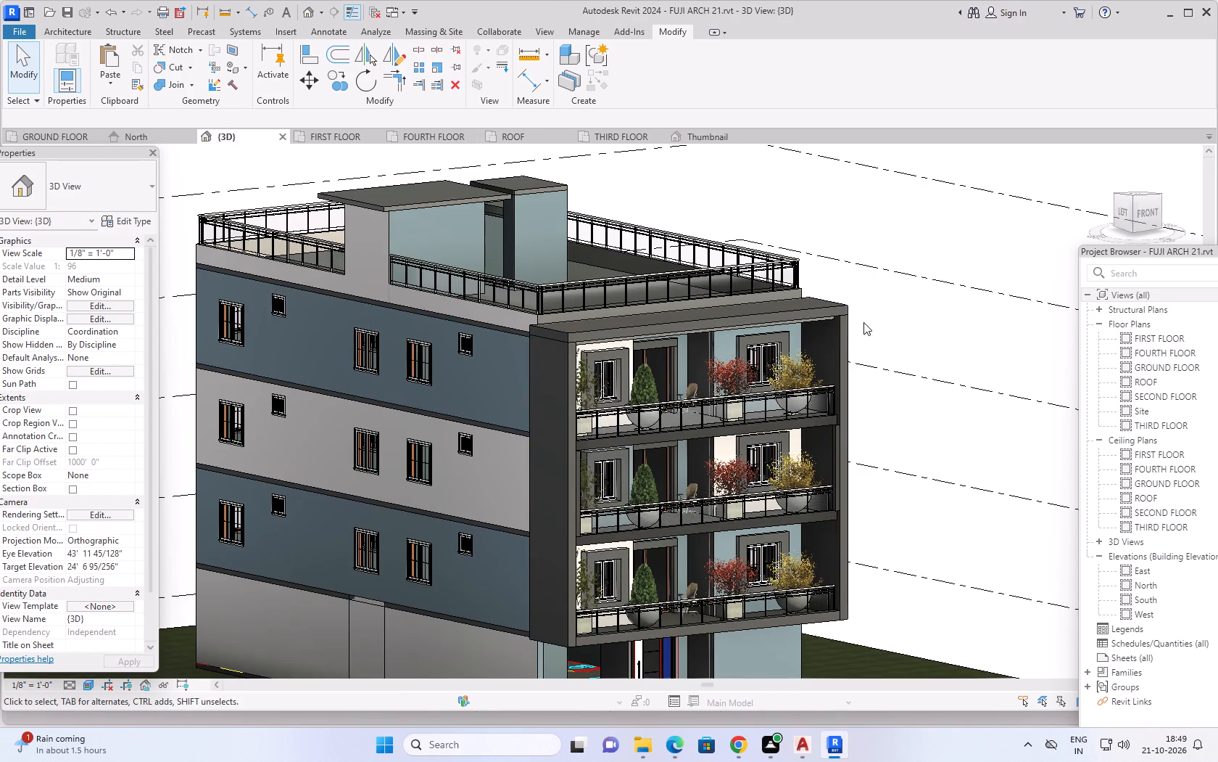
middle_click_drag(863, 265, 843, 255)
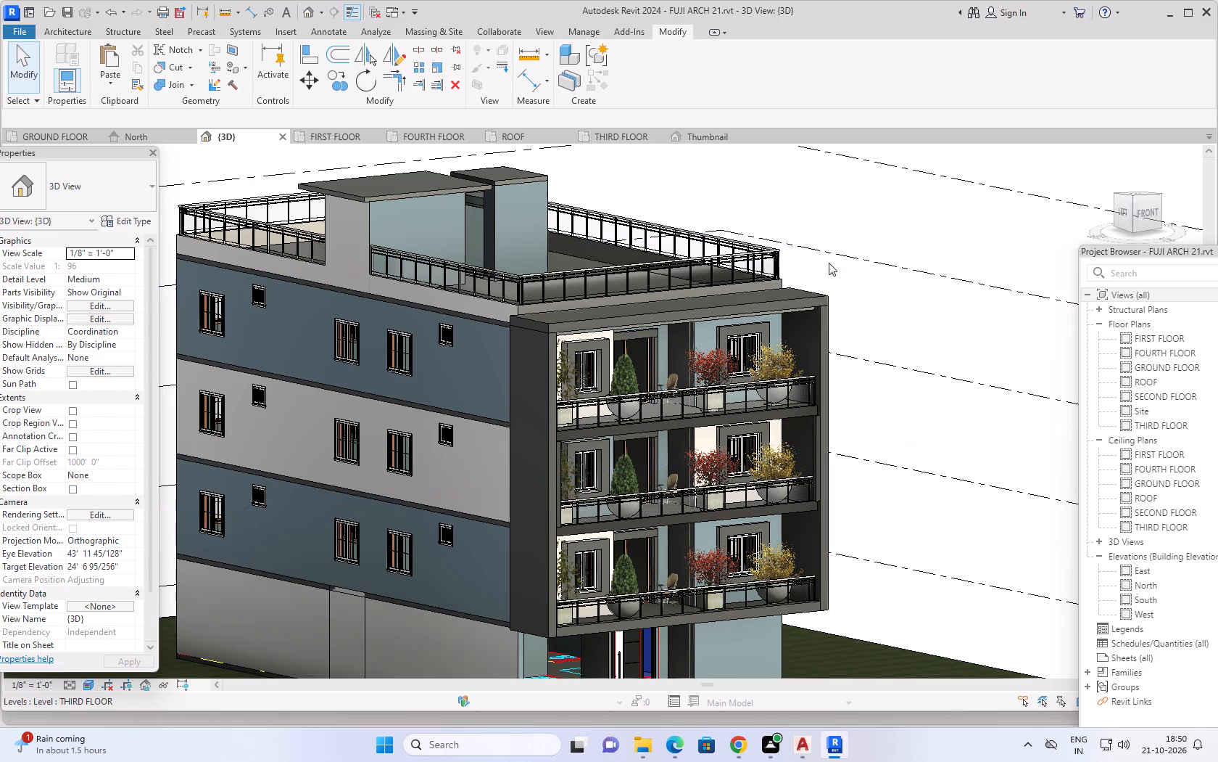
middle_click_drag(945, 433, 966, 360)
scroll(964, 395, "down", 2)
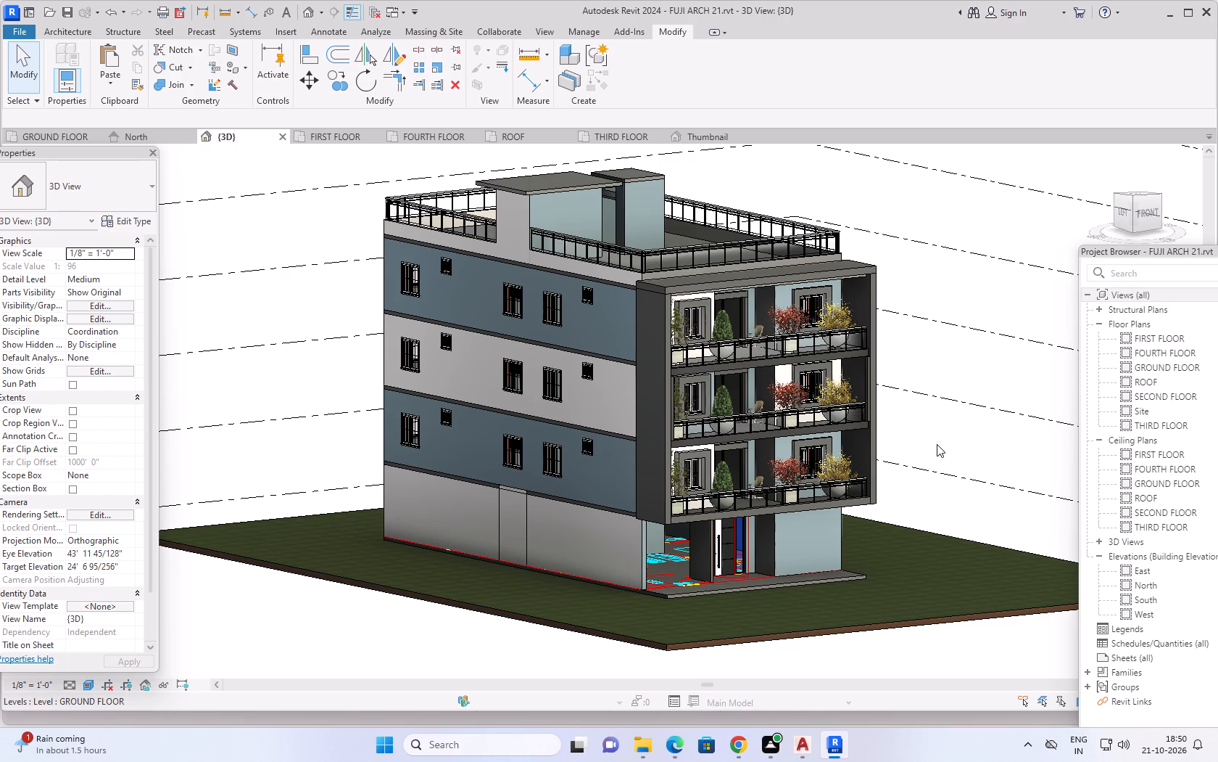
middle_click_drag(942, 435, 888, 408)
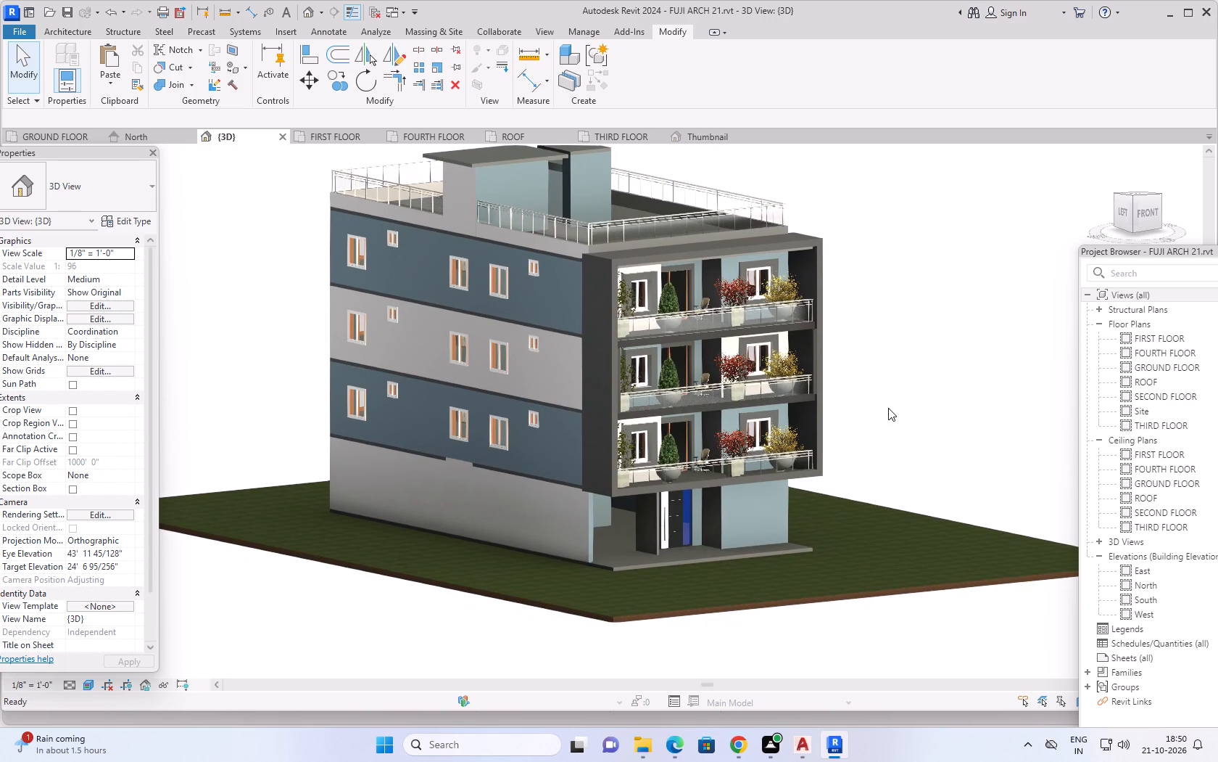
scroll(888, 408, "up", 1)
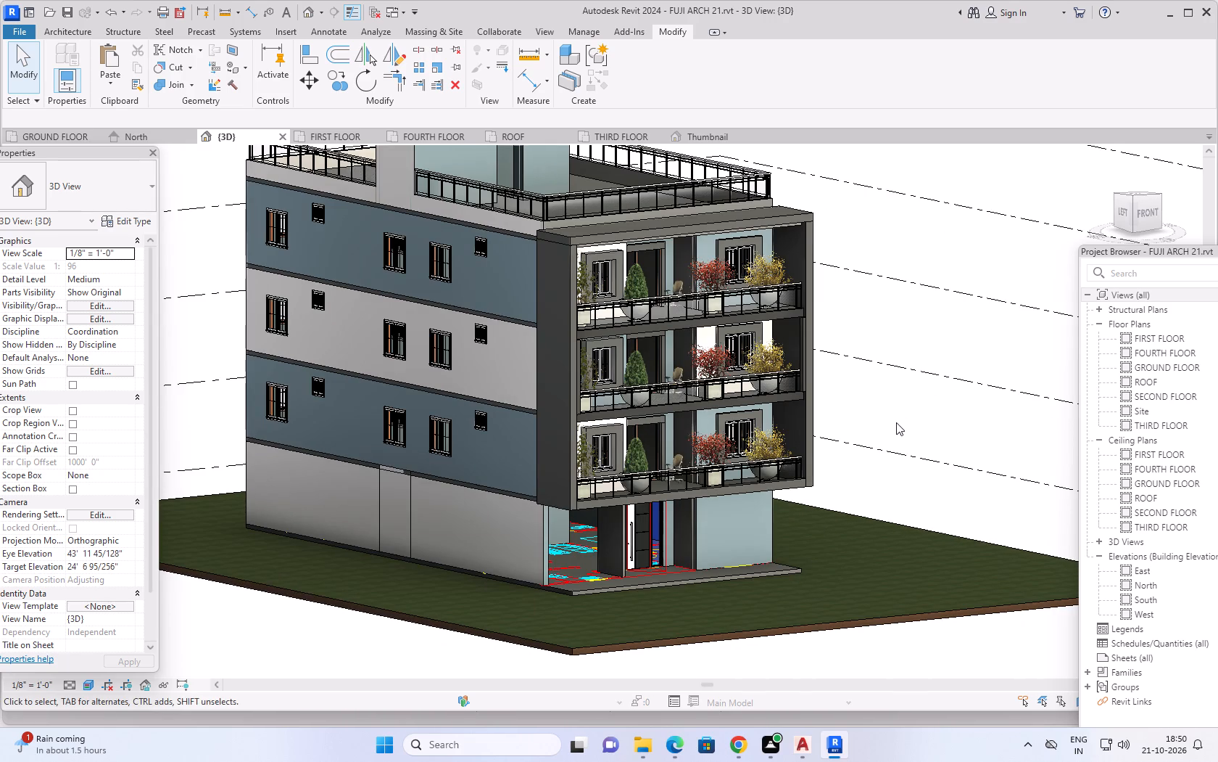
scroll(747, 370, "up", 1)
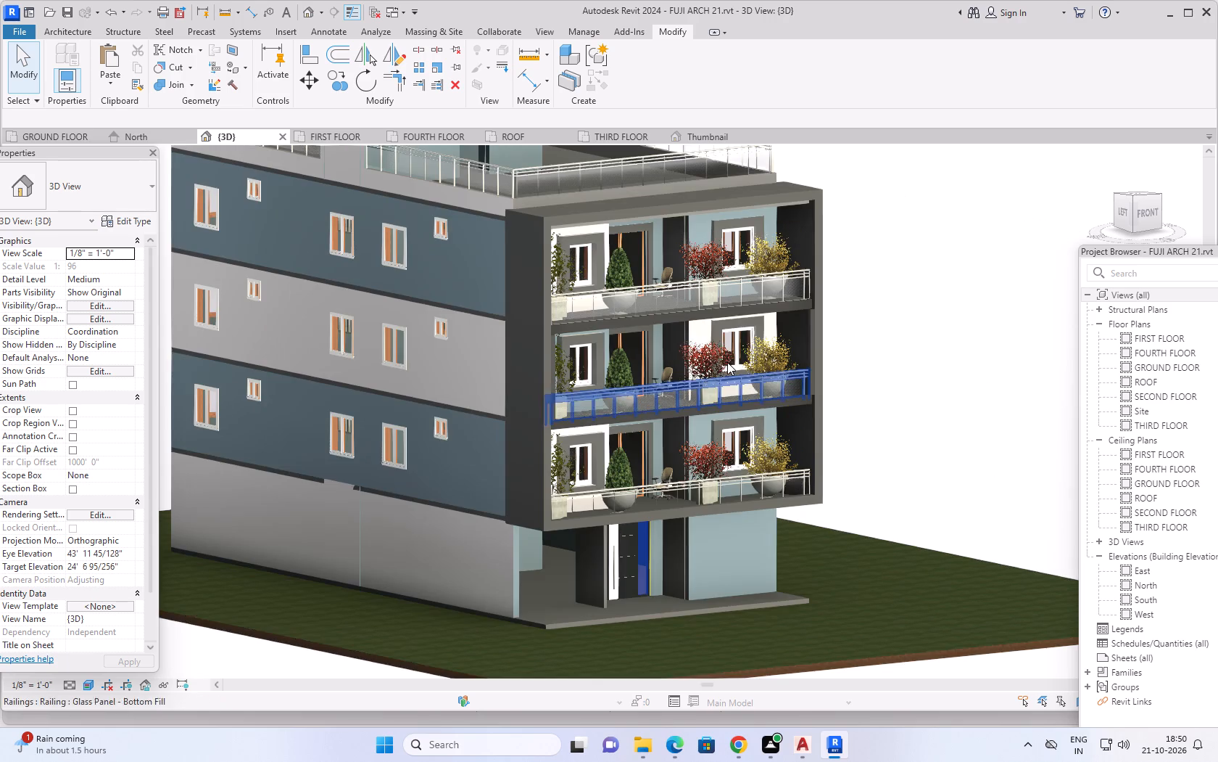
scroll(701, 343, "up", 3)
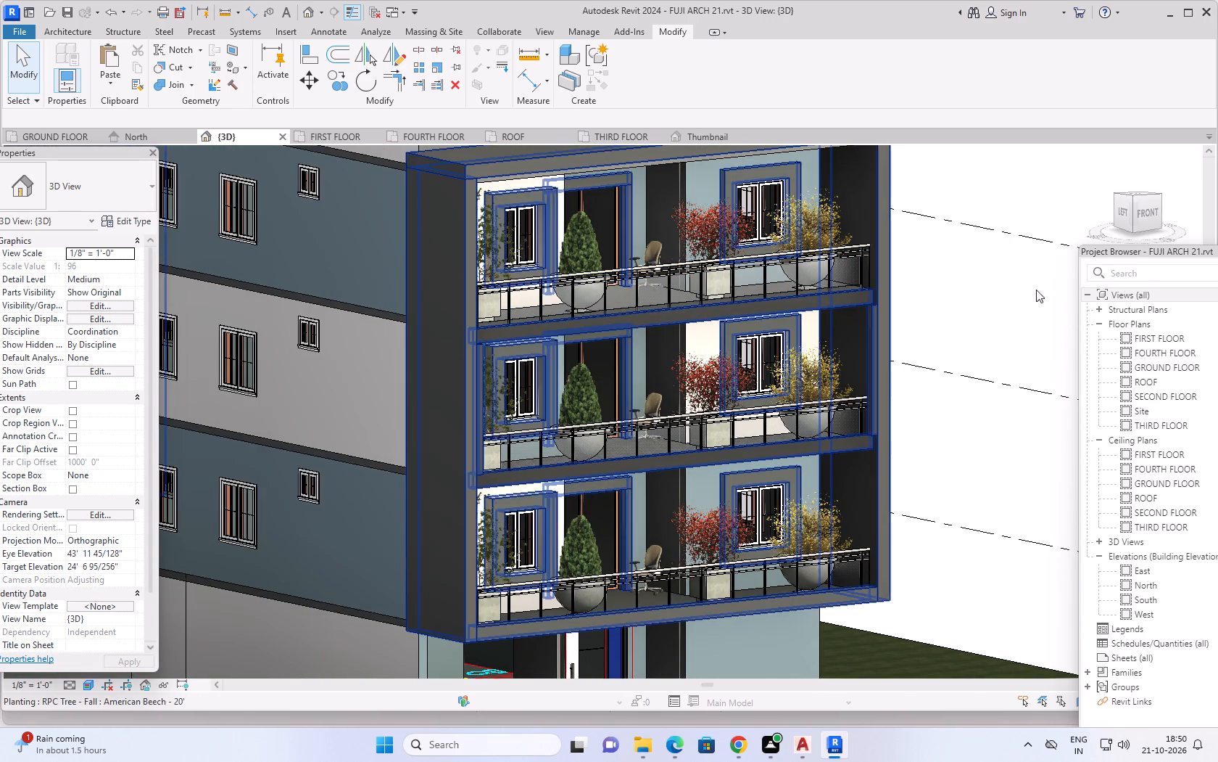
scroll(987, 336, "up", 1)
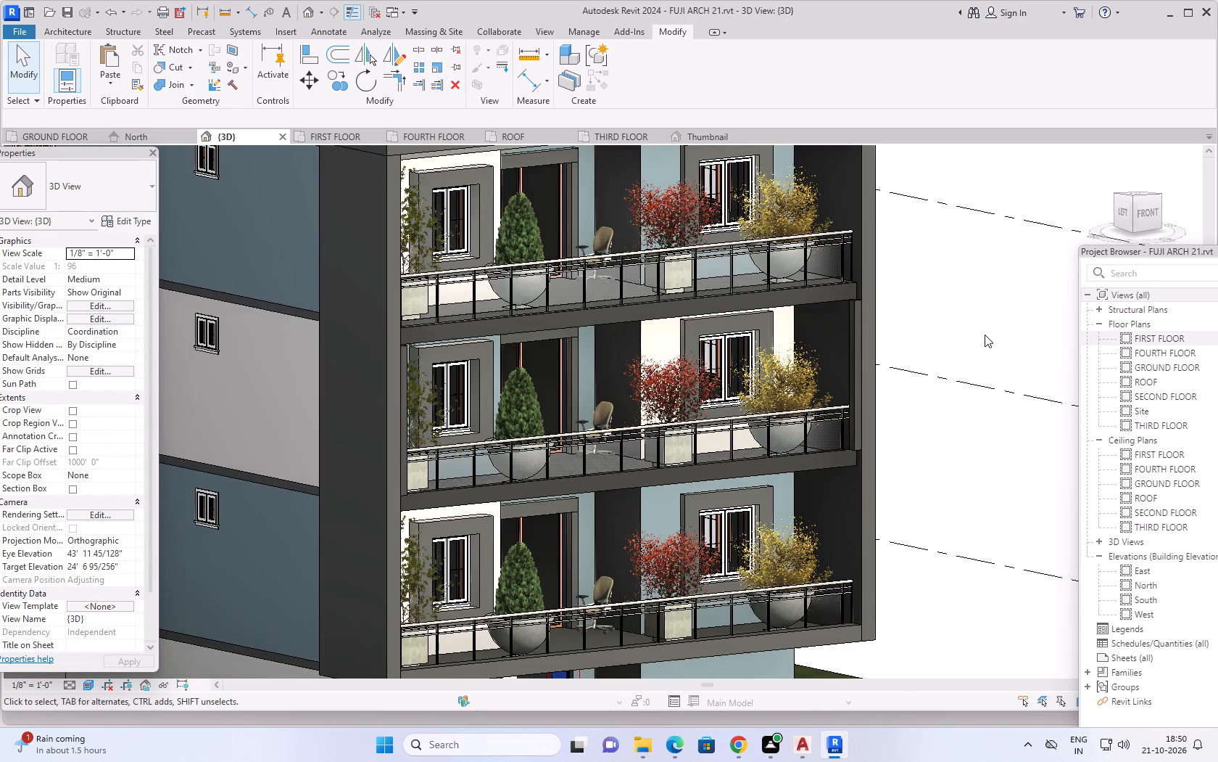
Save the building project.
key("ctrl+s")
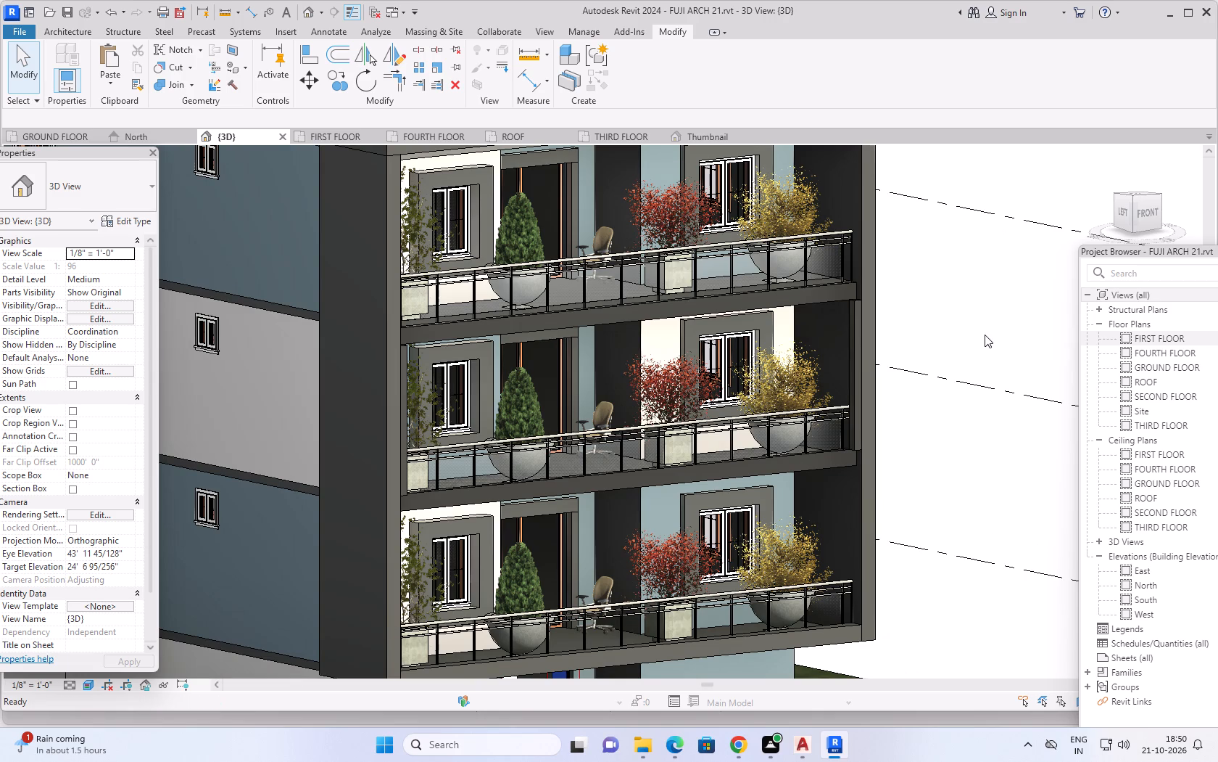
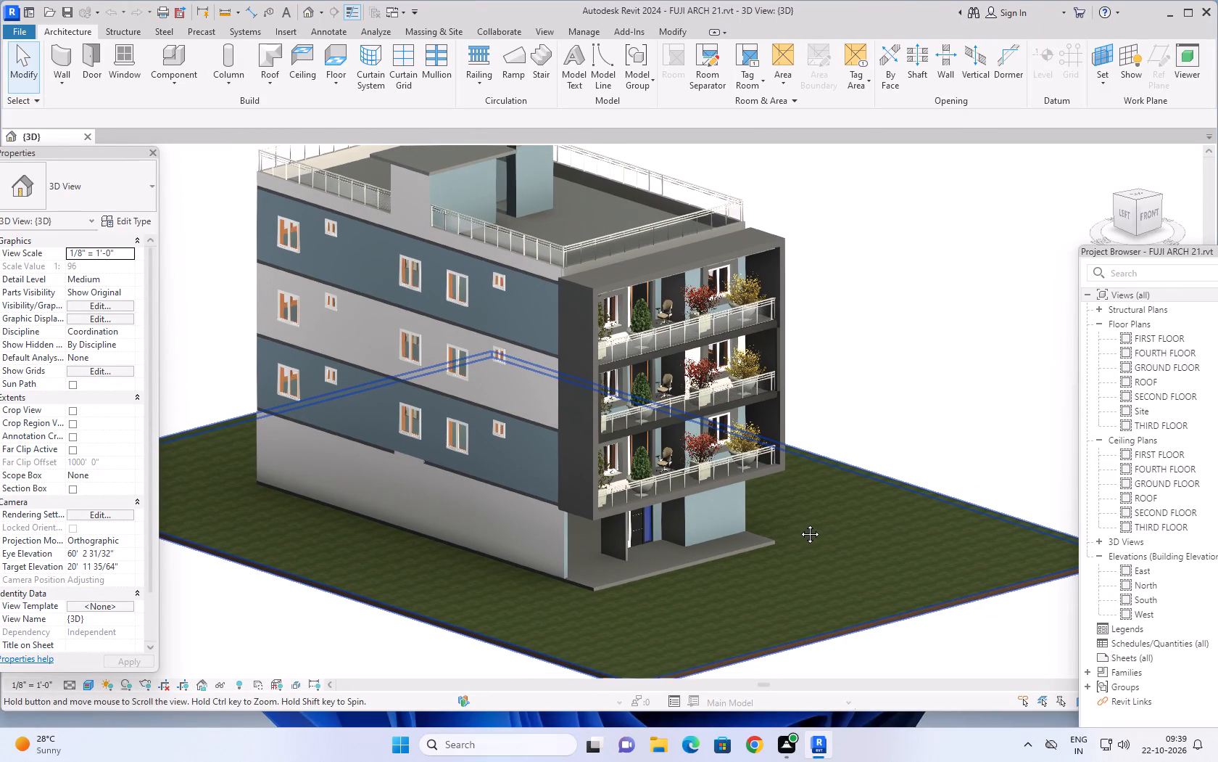
Examine the building's front balconies, side facade and roof terrace from a raised corner angle in the 3D view.
middle_click_drag(806, 523, 800, 541, "shift")
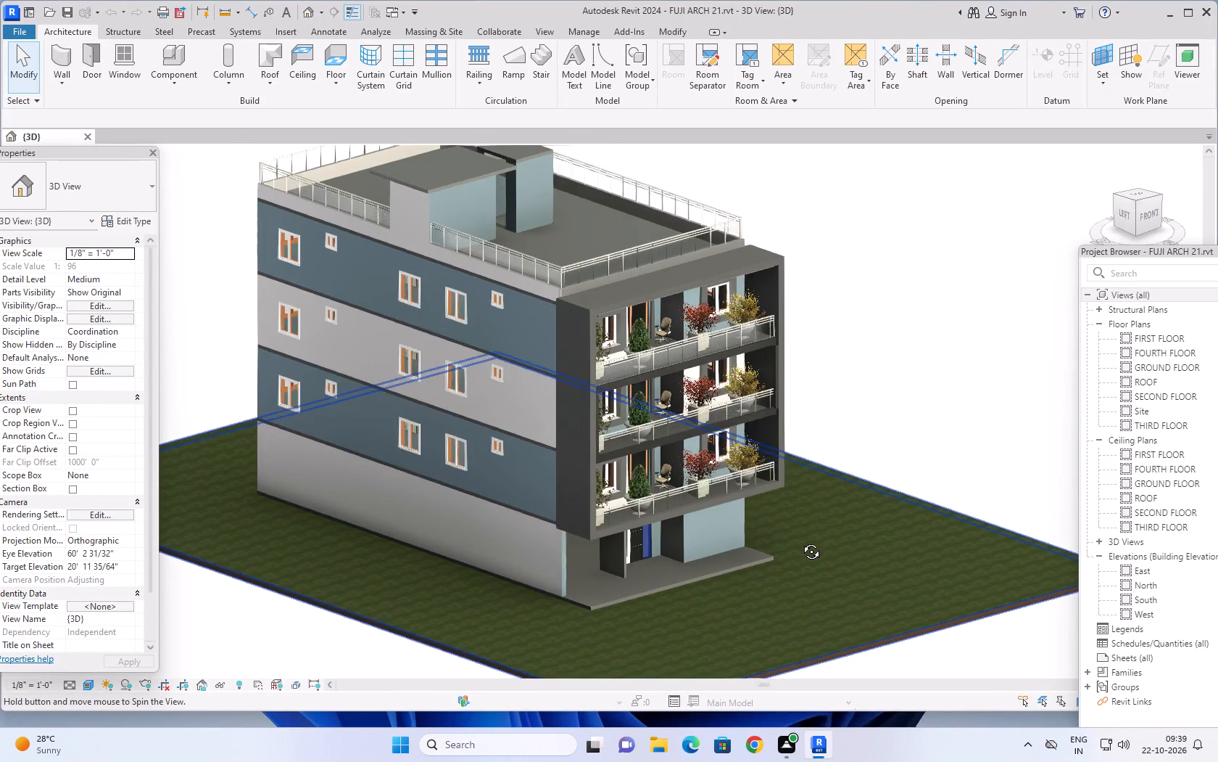
middle_click_drag(800, 541, 819, 536, "shift")
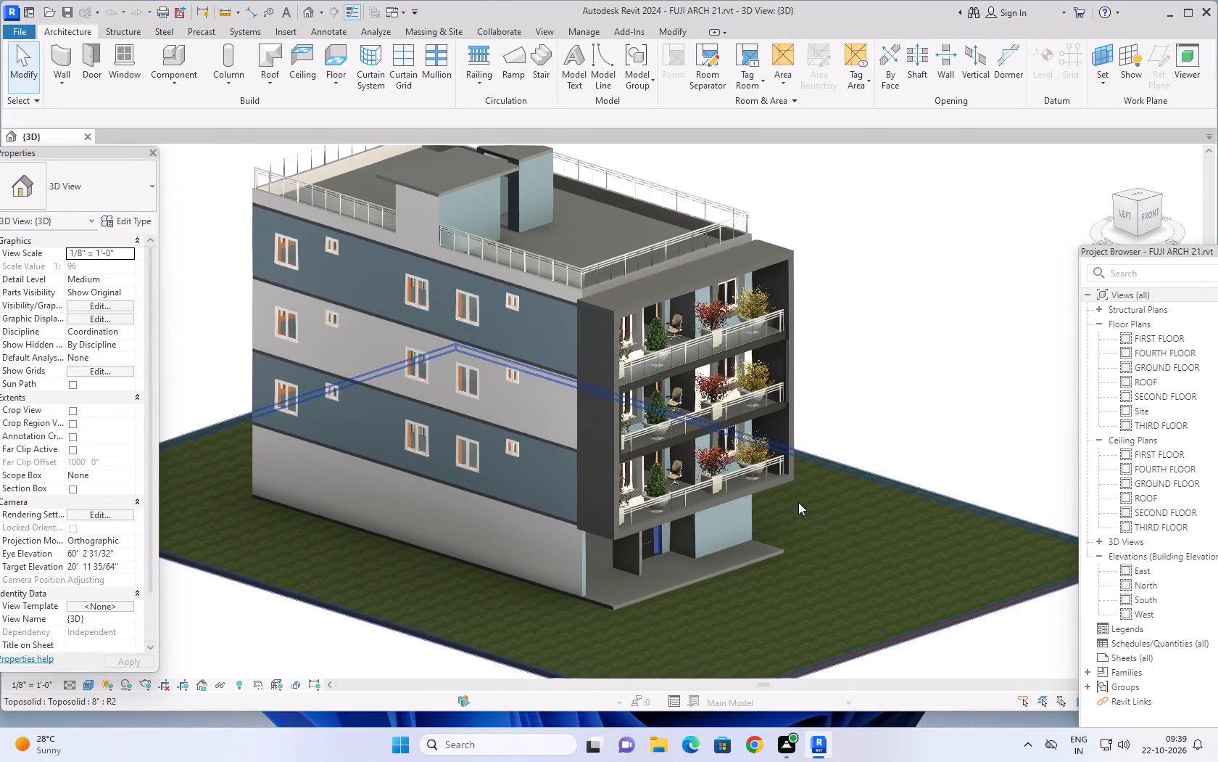
scroll(799, 496, "up", 1)
middle_click_drag(821, 511, 831, 524)
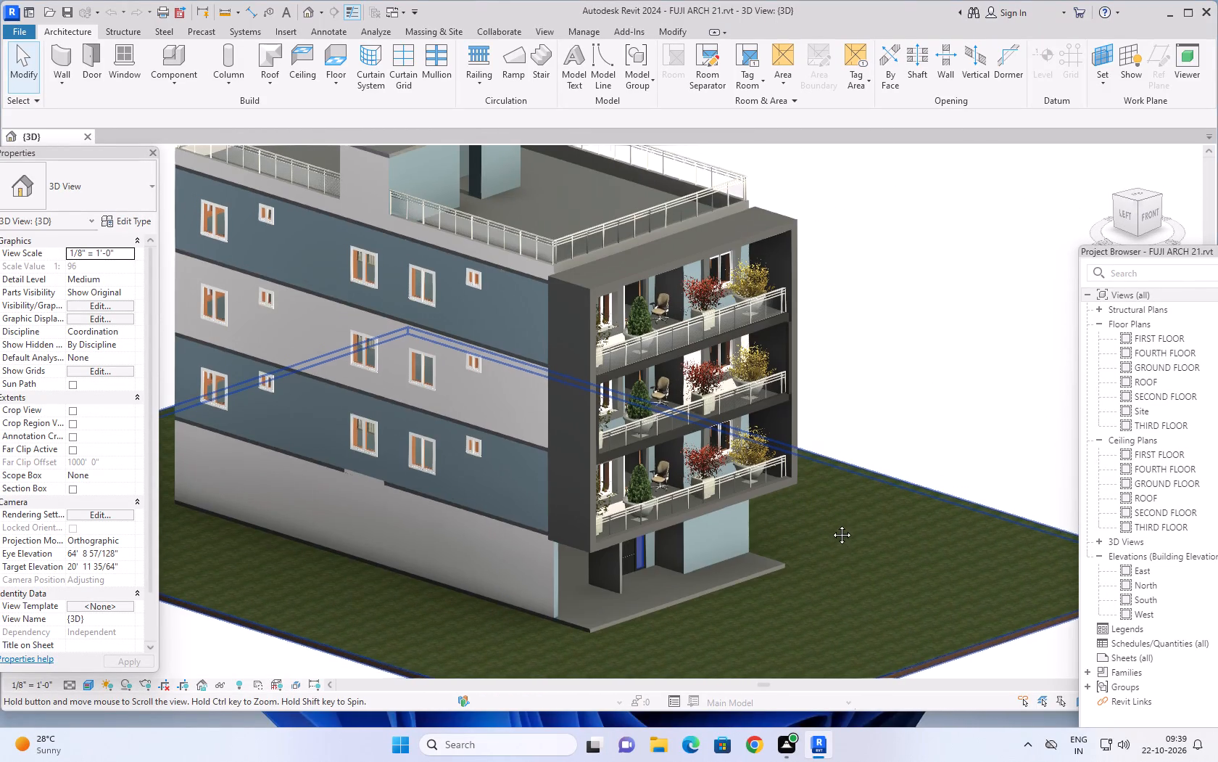
middle_click_drag(831, 524, 850, 554)
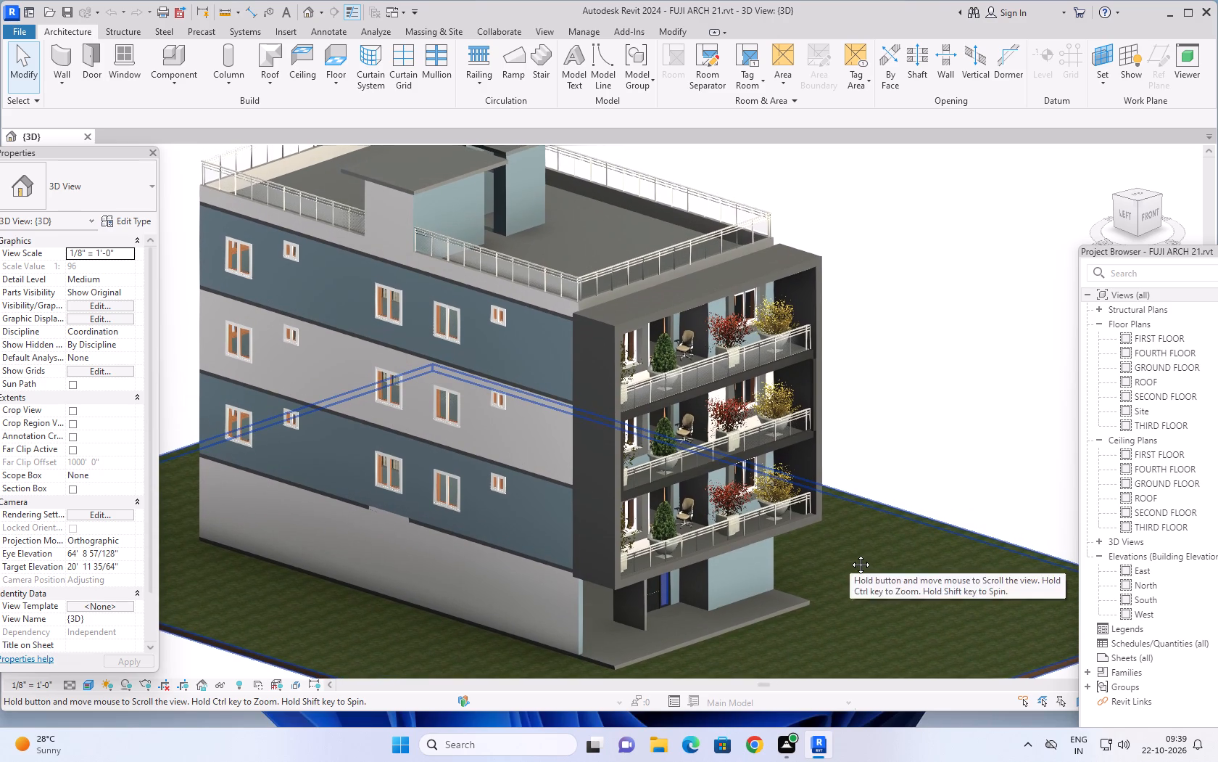
middle_click_drag(850, 554, 850, 556)
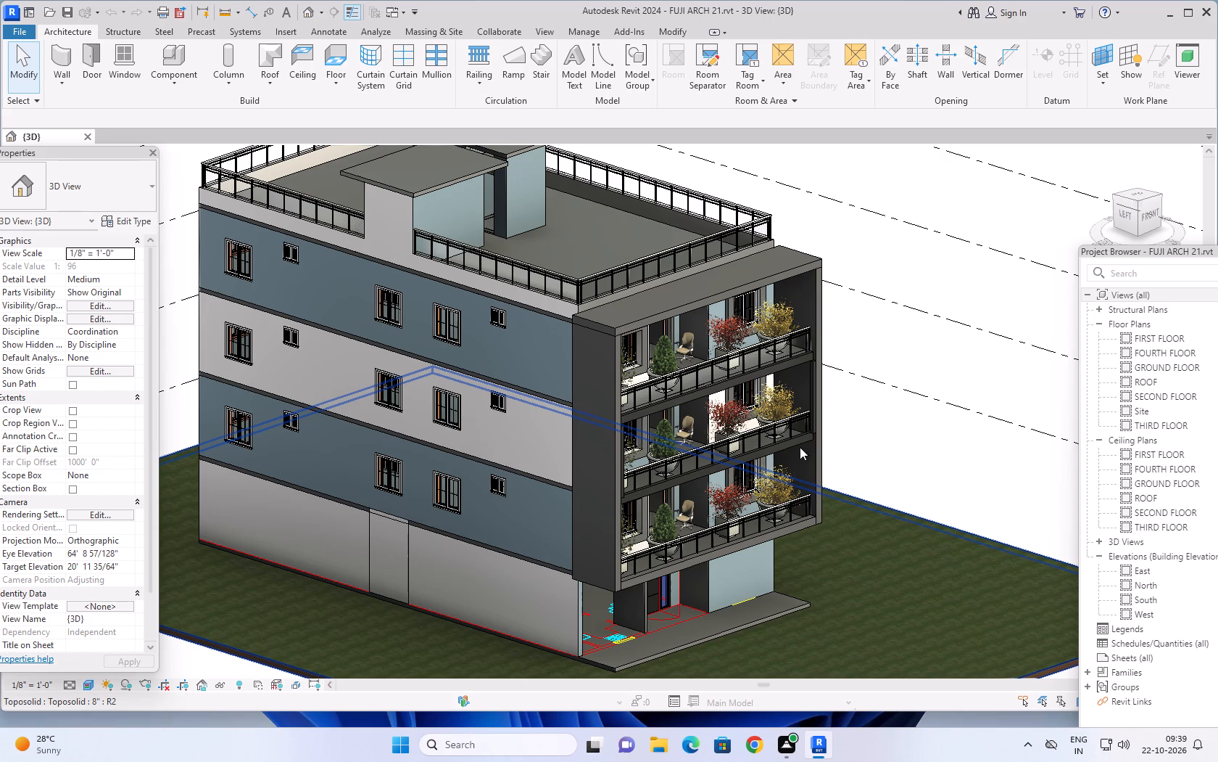
Start placing a Parking Component and check the available Parking Space types.
left_click(62, 25)
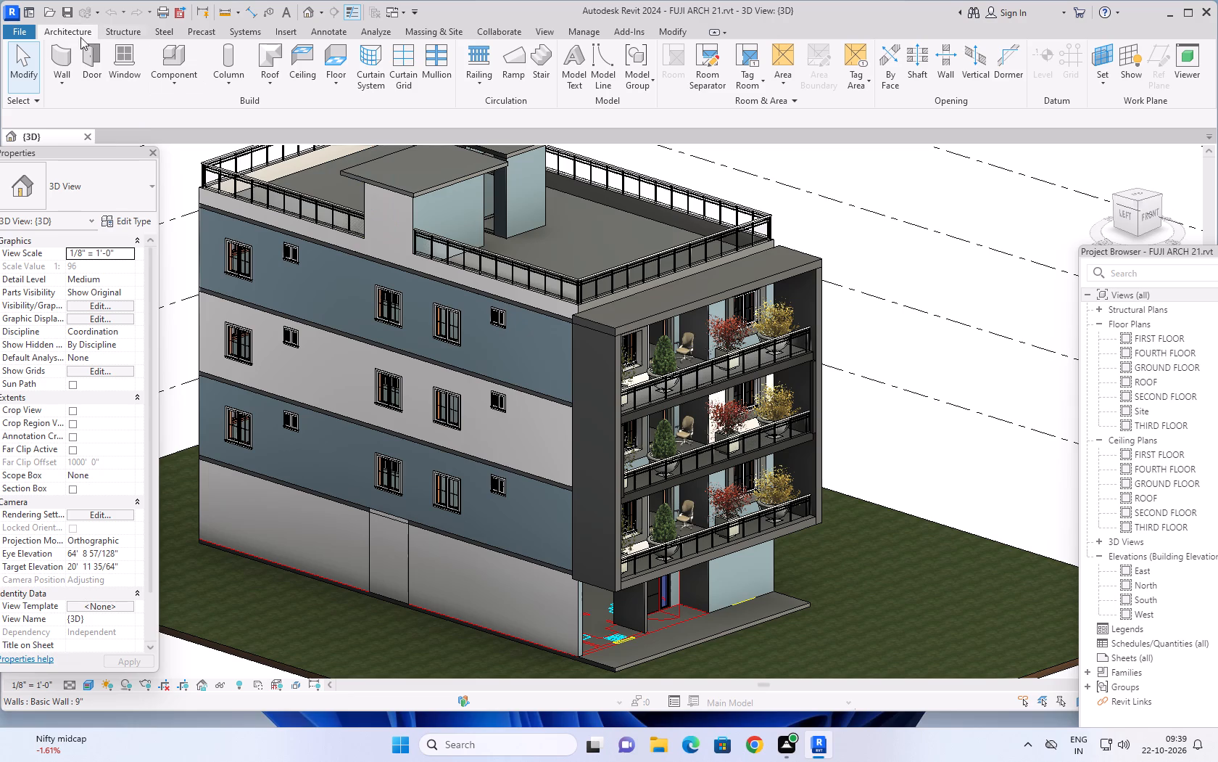
left_click(449, 30)
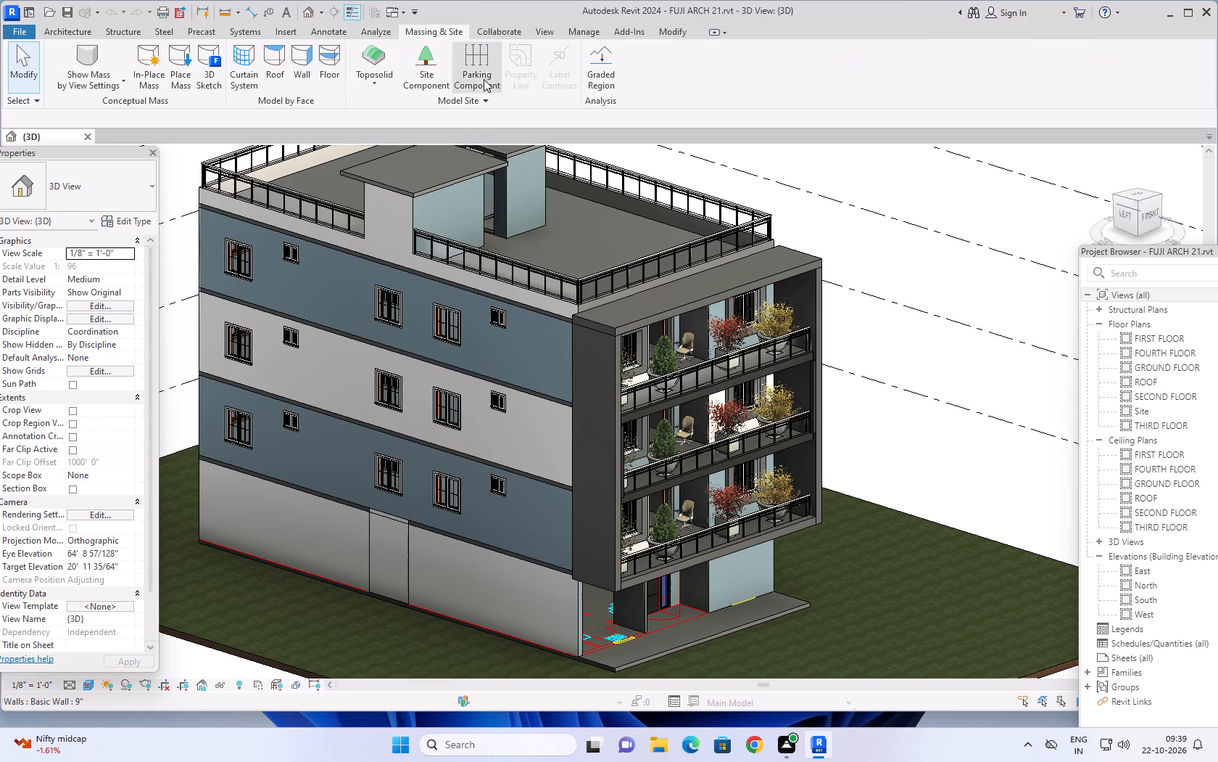
left_click(470, 99)
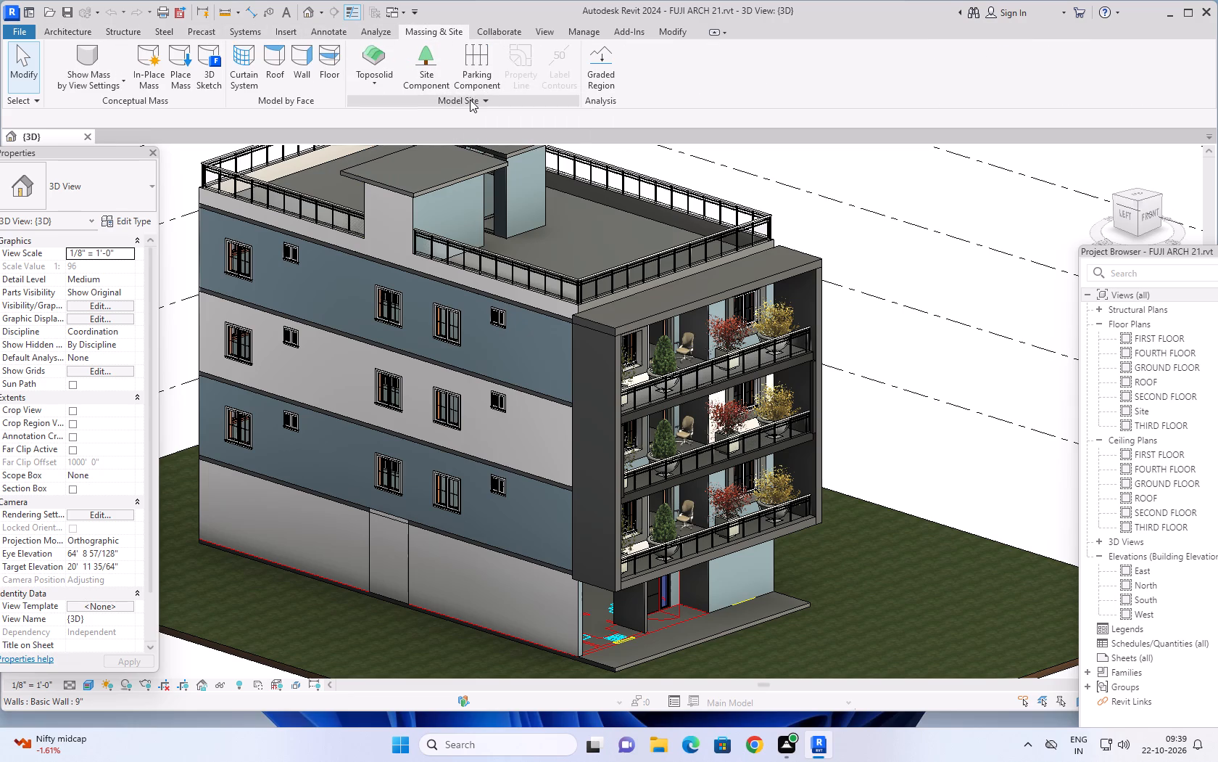
left_click(470, 99)
left_click(470, 64)
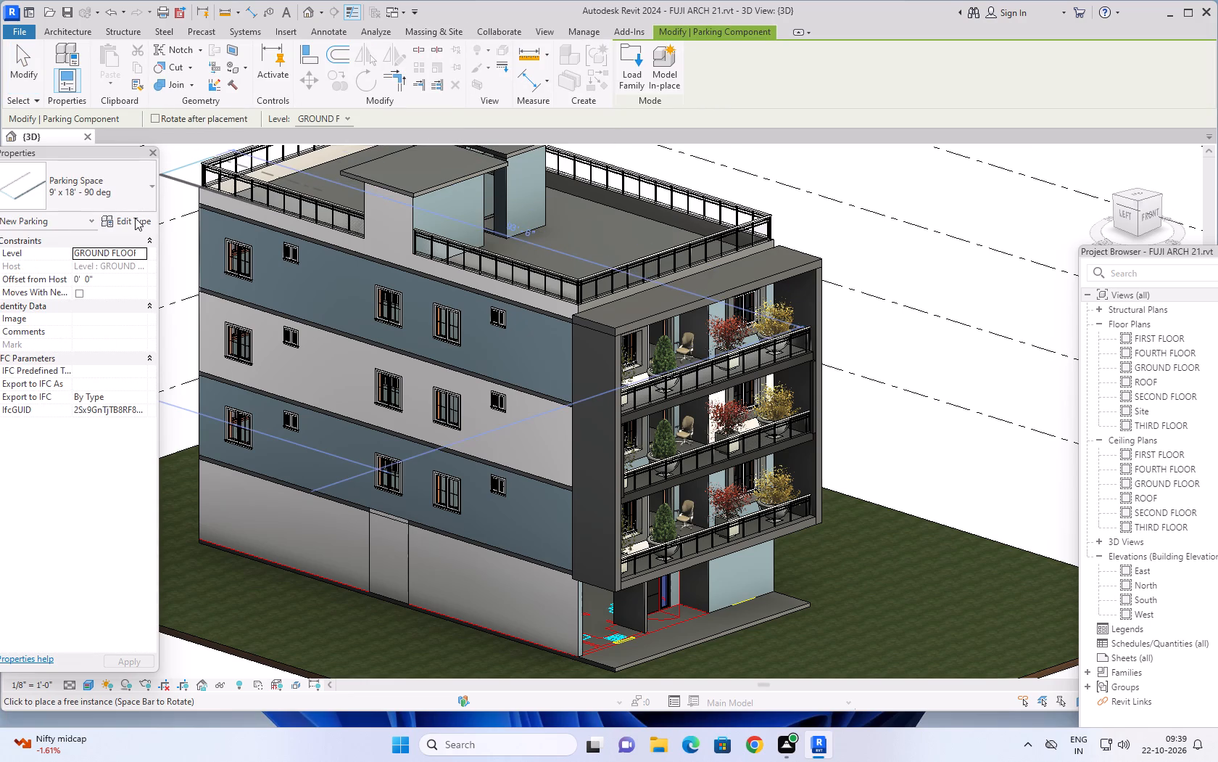
left_click(141, 197)
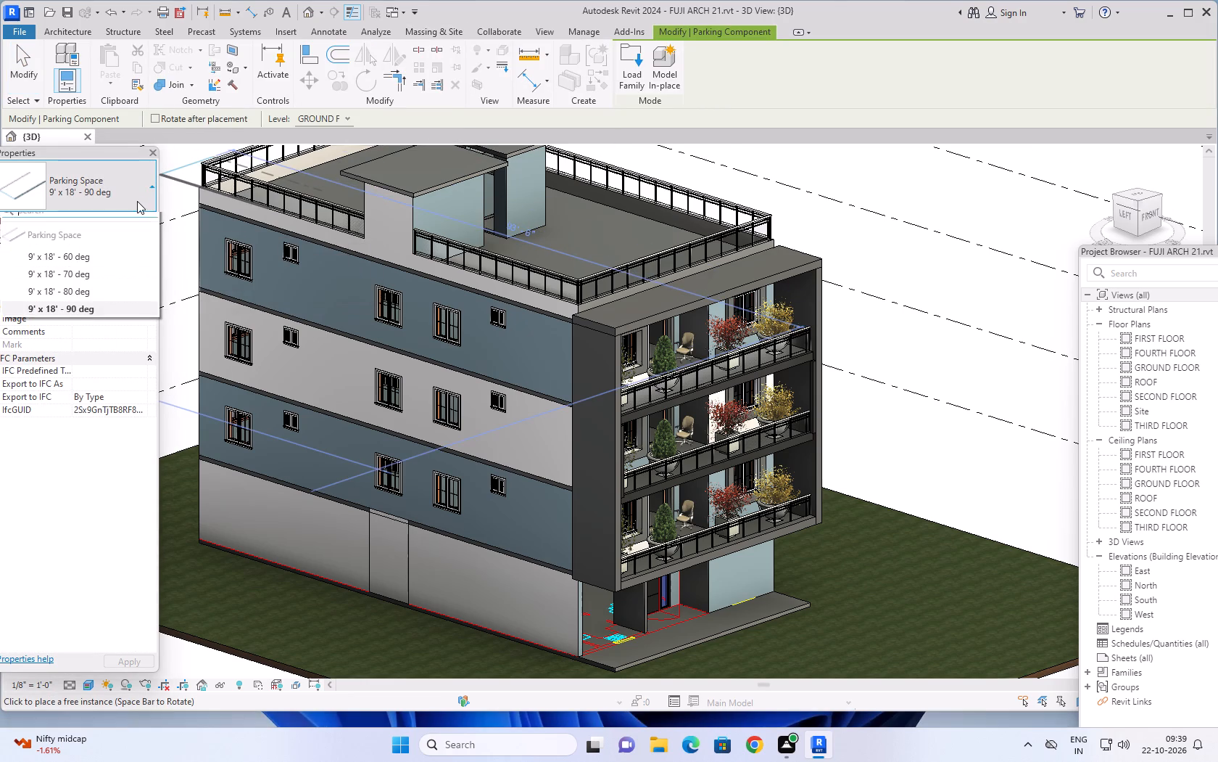
scroll(119, 233, "down", 2)
left_click(125, 184)
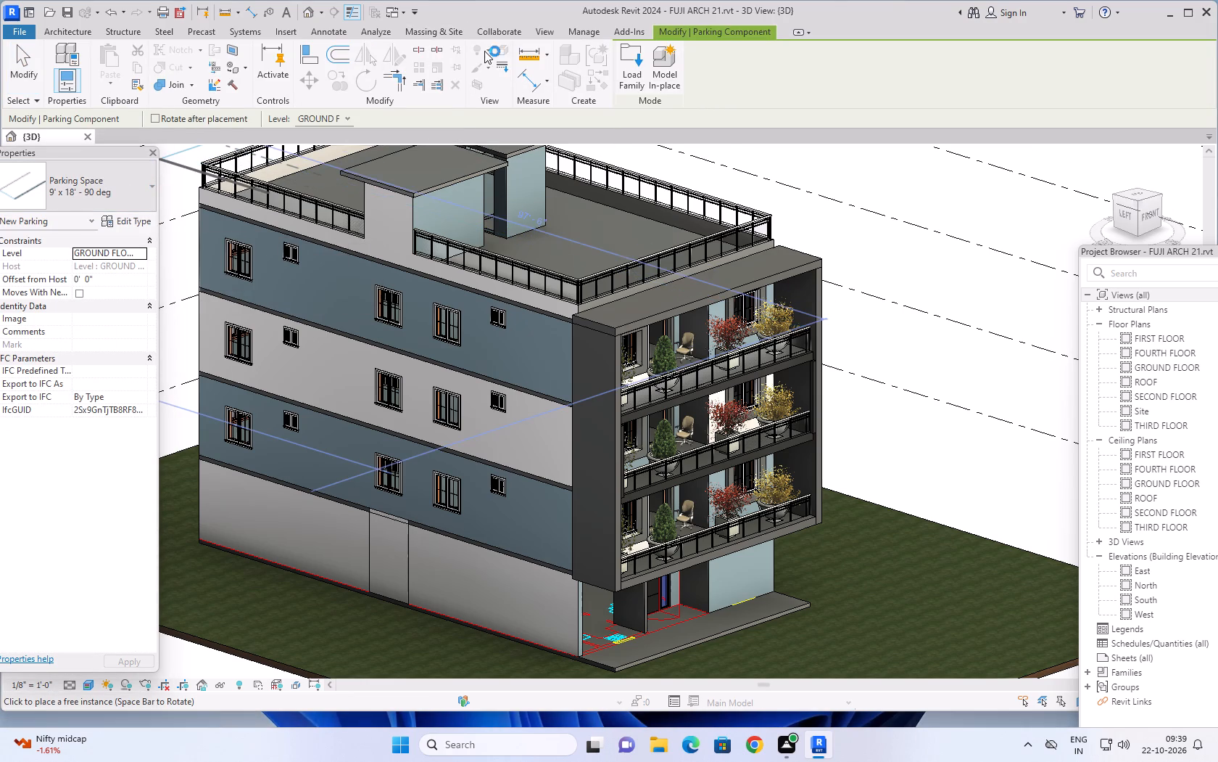
Browse the loadable family library through Doors, System Families and Site to the Parking folder, and close it without loading anything.
left_click(619, 63)
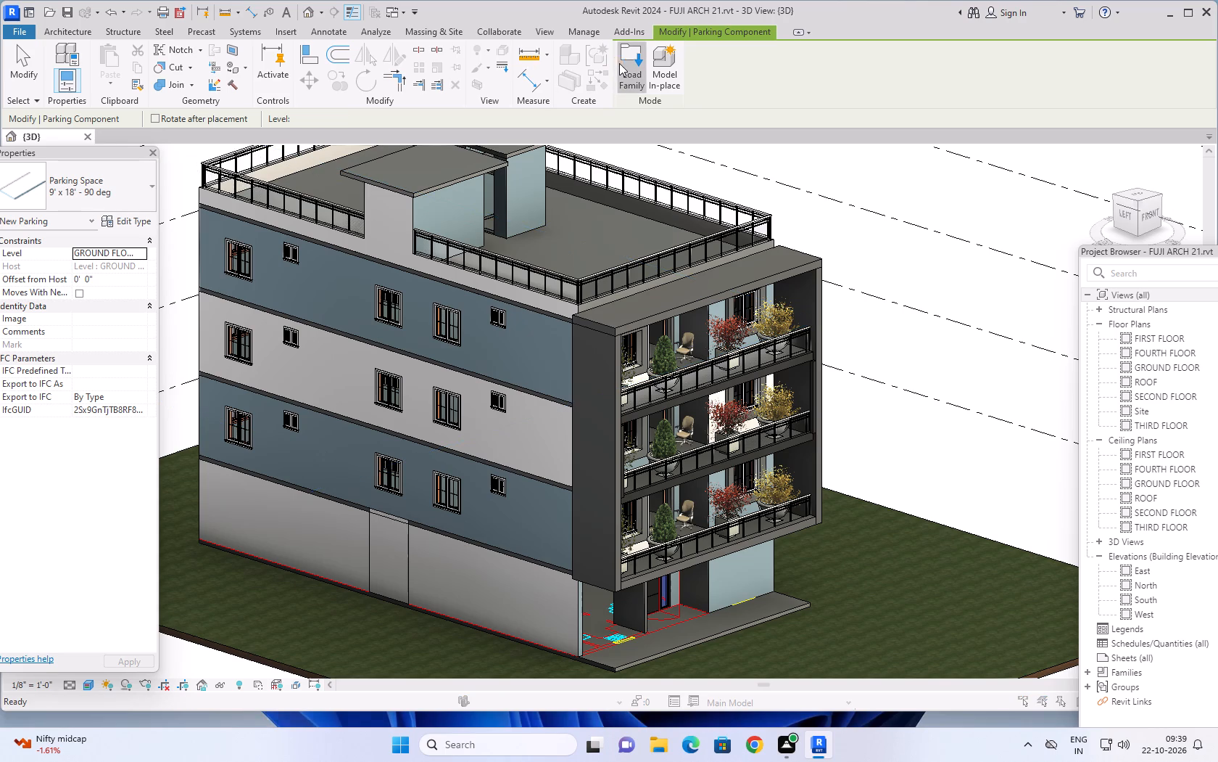
scroll(671, 291, "down", 3)
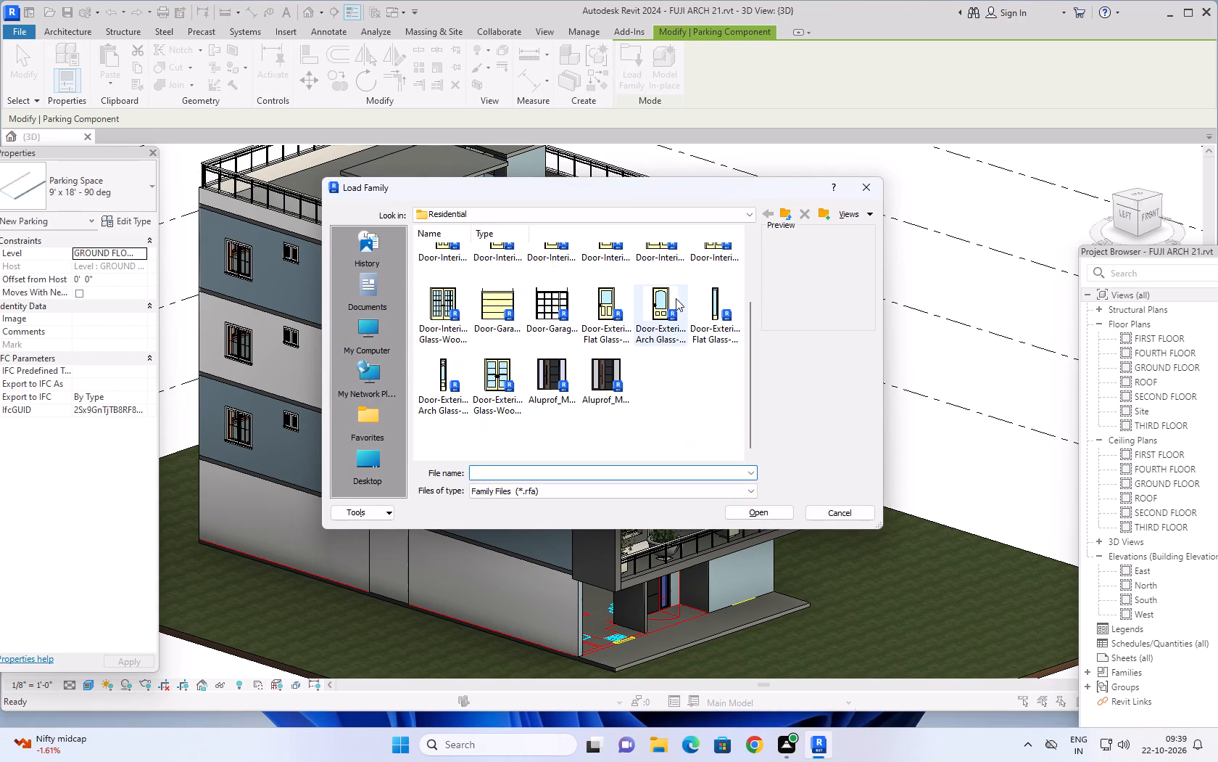
scroll(669, 296, "down", 3)
scroll(674, 334, "up", 5)
left_click(790, 209)
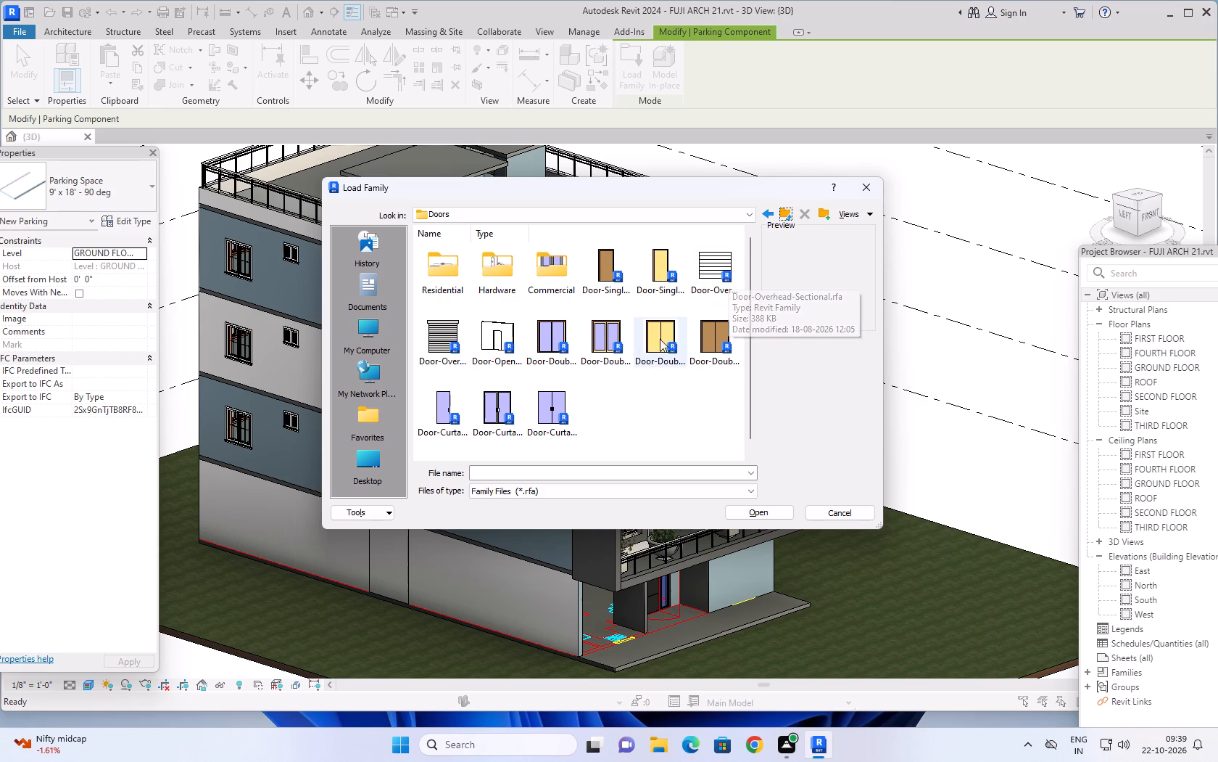
scroll(635, 385, "down", 3)
scroll(635, 390, "up", 6)
scroll(635, 390, "down", 4)
scroll(635, 390, "up", 3)
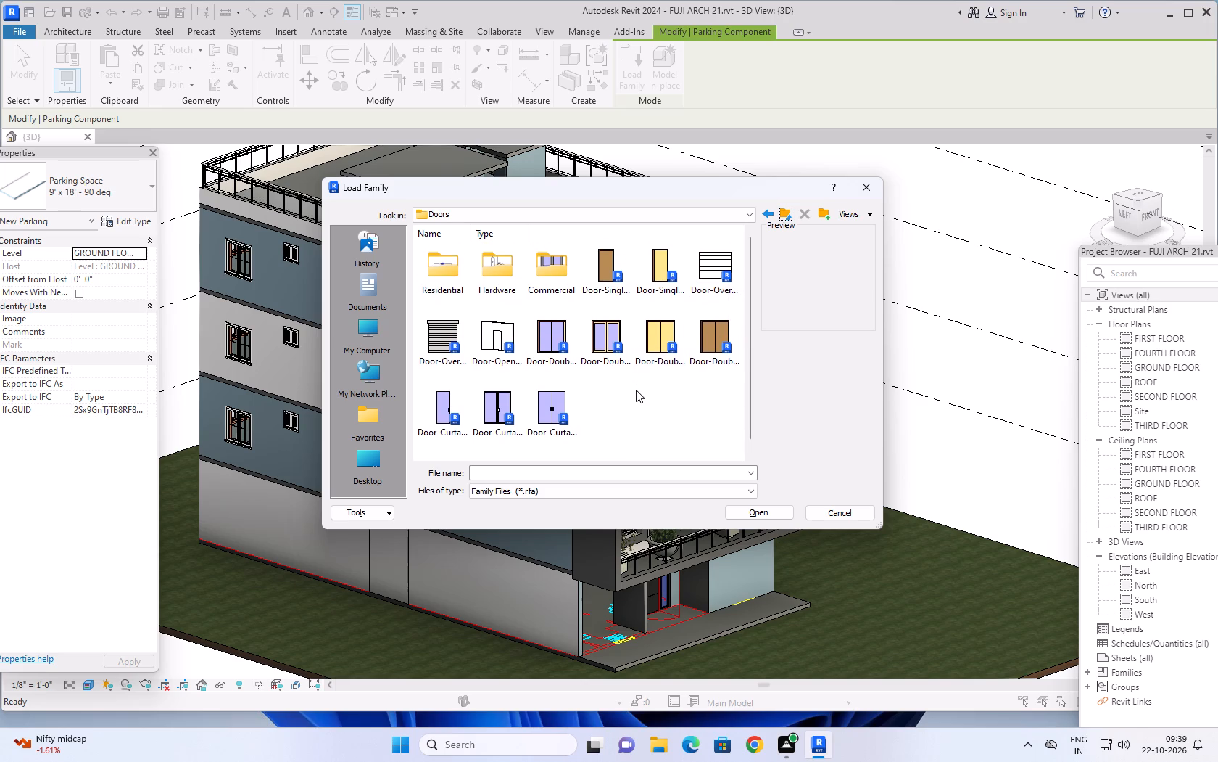
scroll(636, 390, "up", 1)
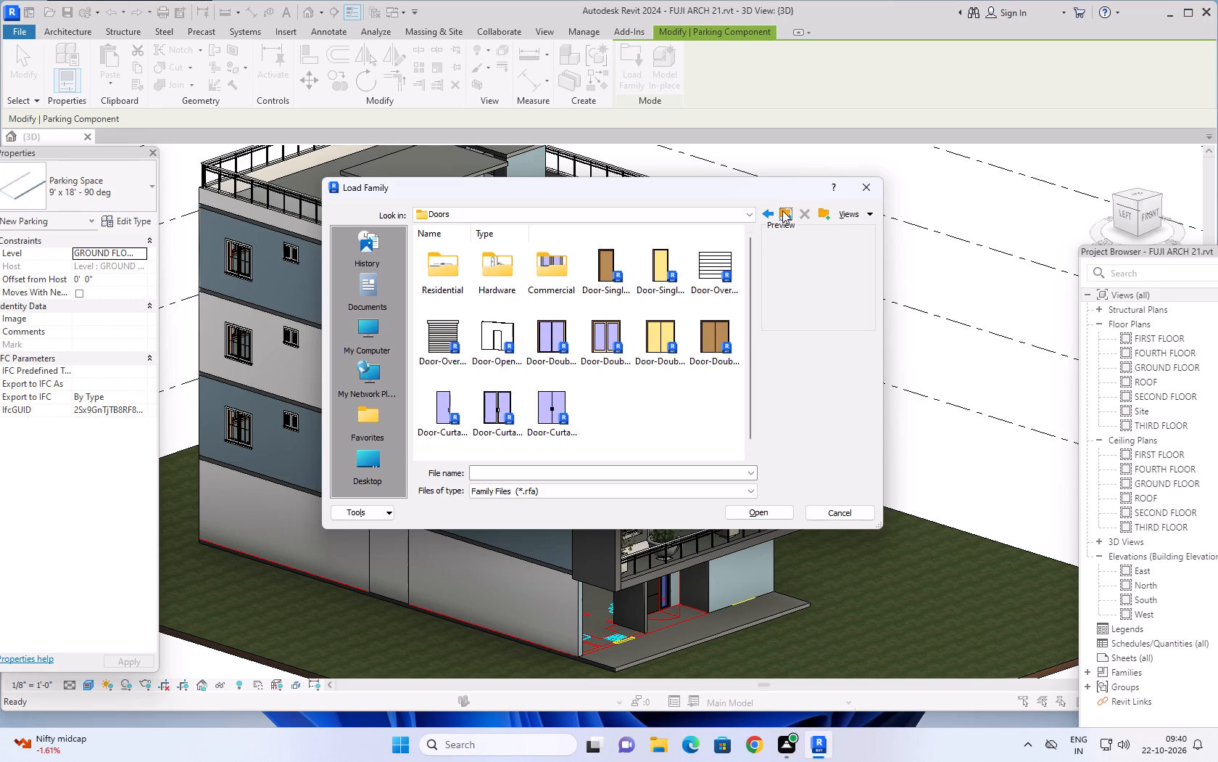
left_click(786, 208)
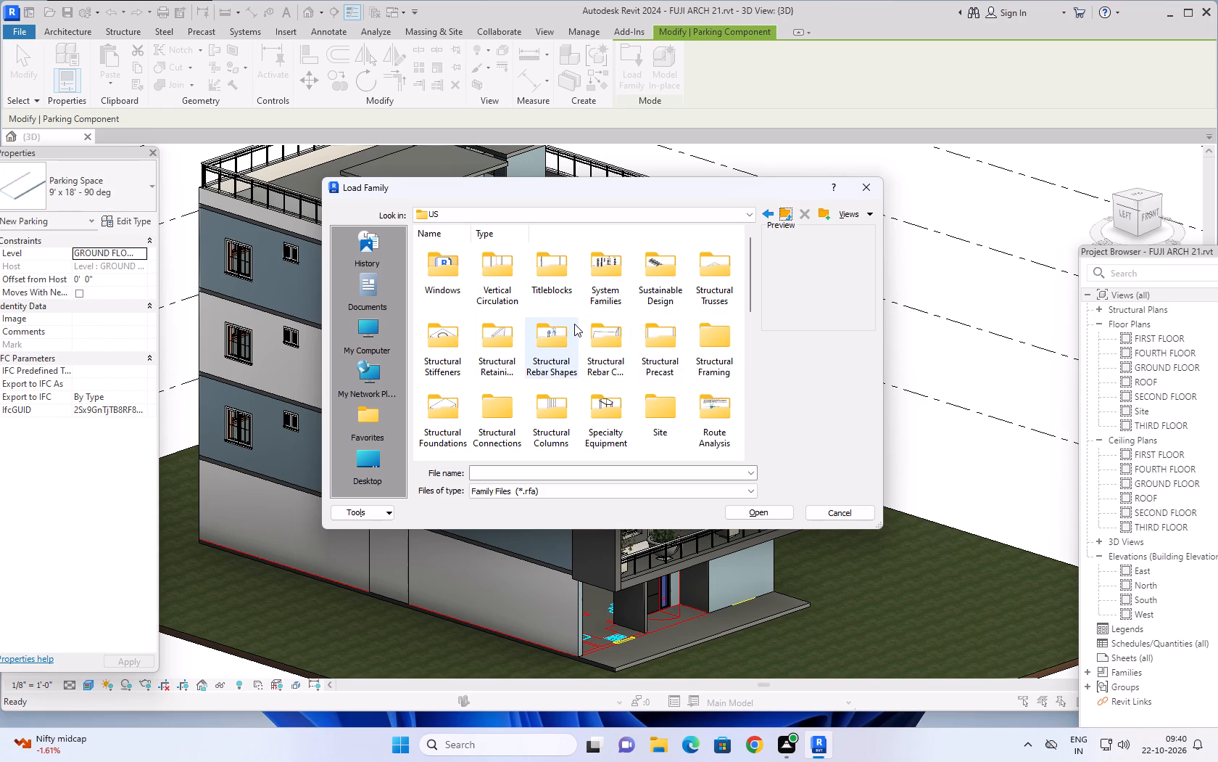
double_click(597, 286)
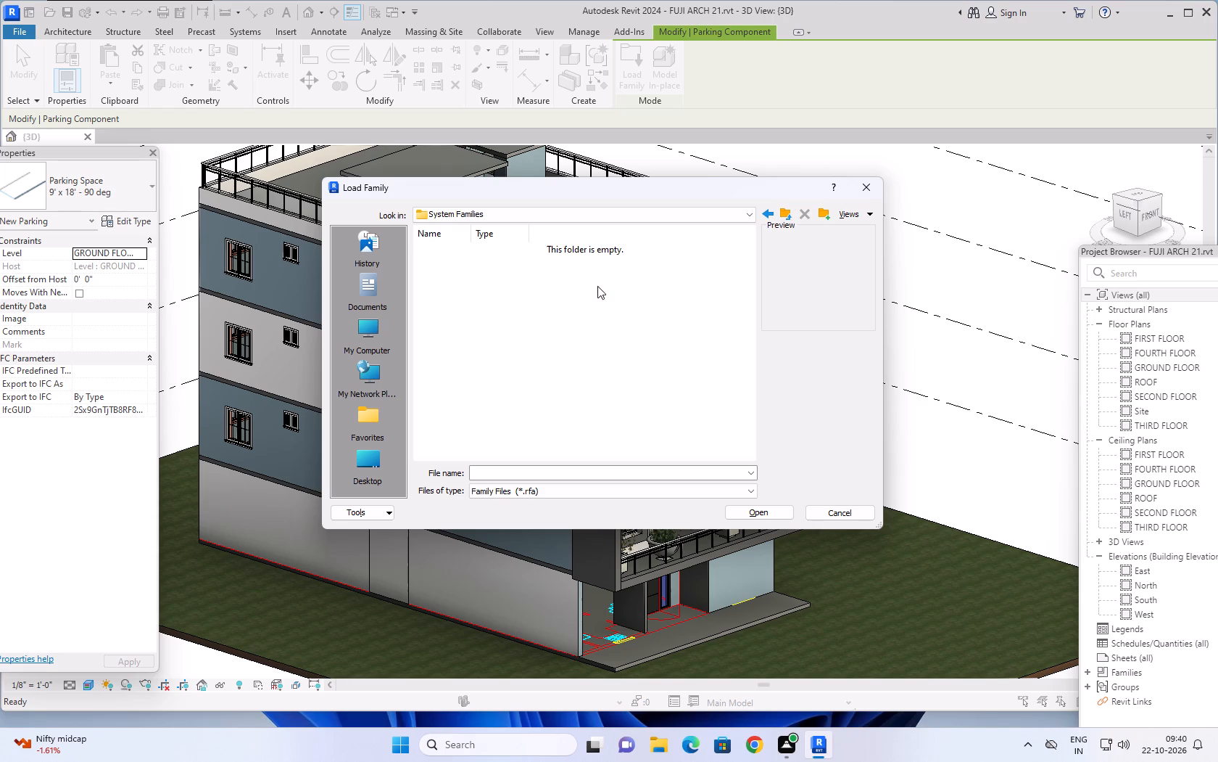
left_click(787, 215)
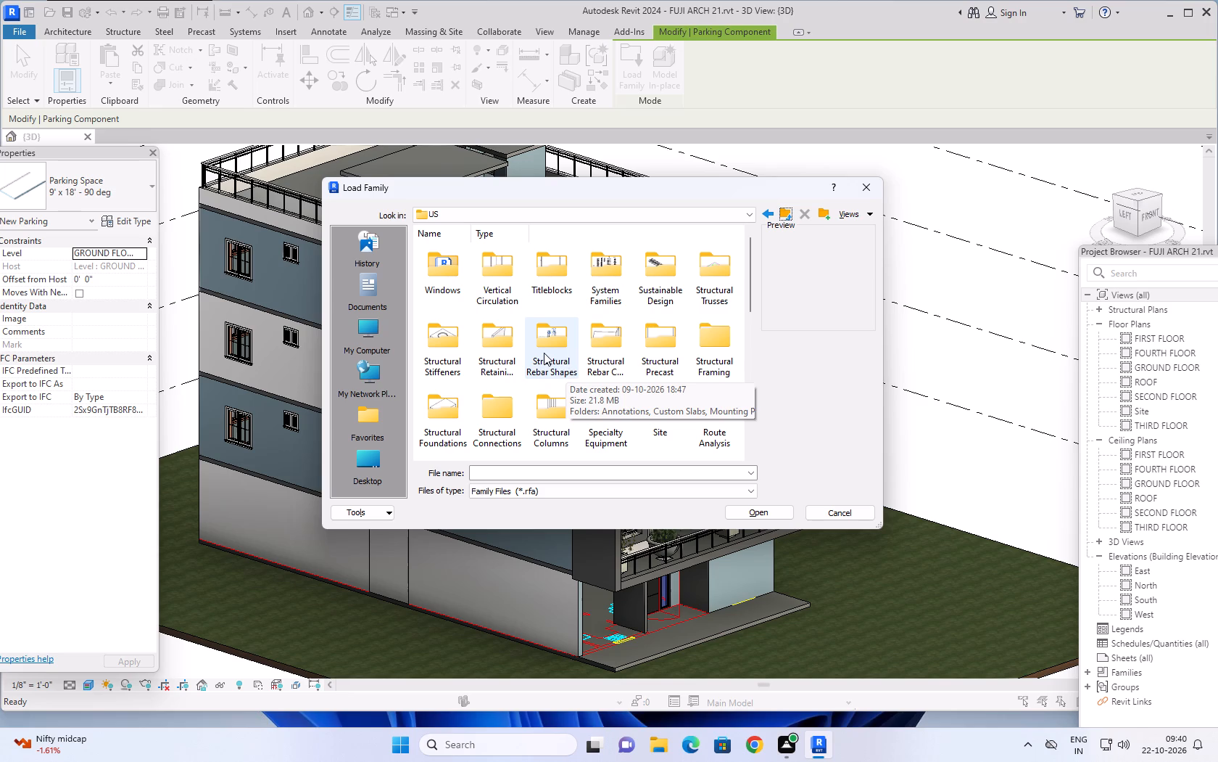
scroll(564, 340, "down", 1)
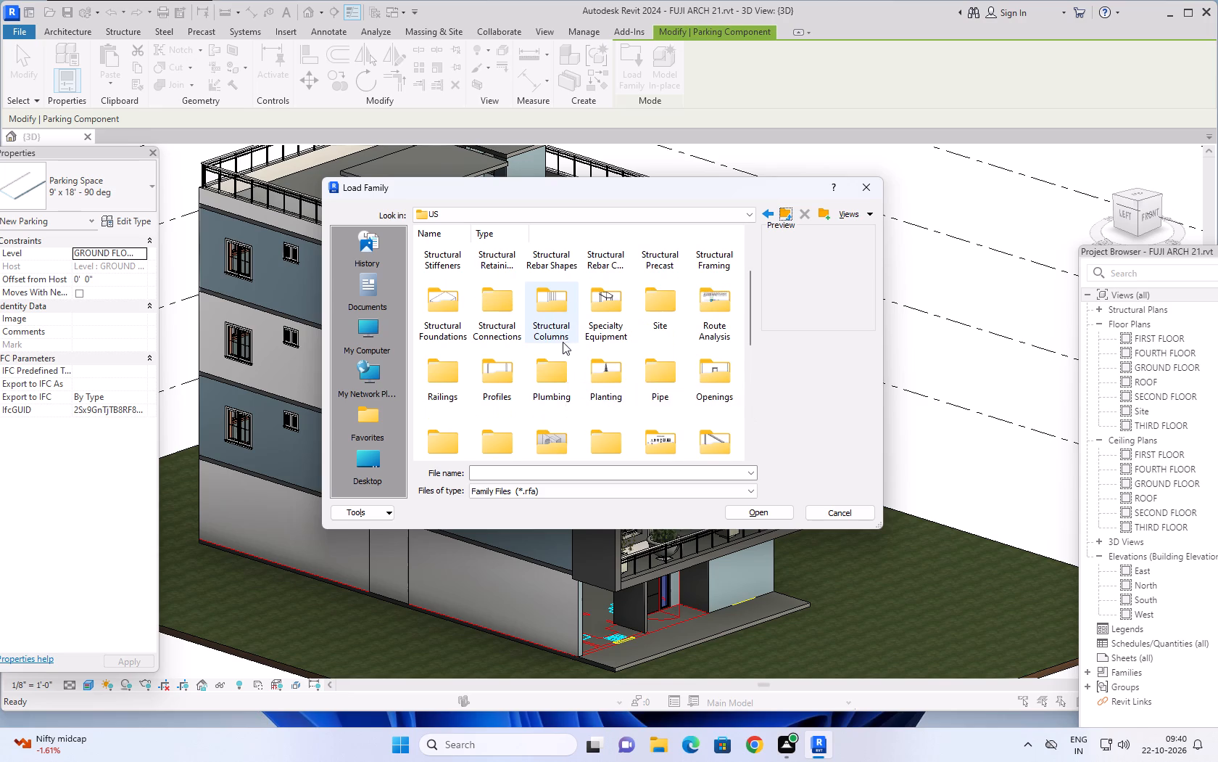
double_click(669, 308)
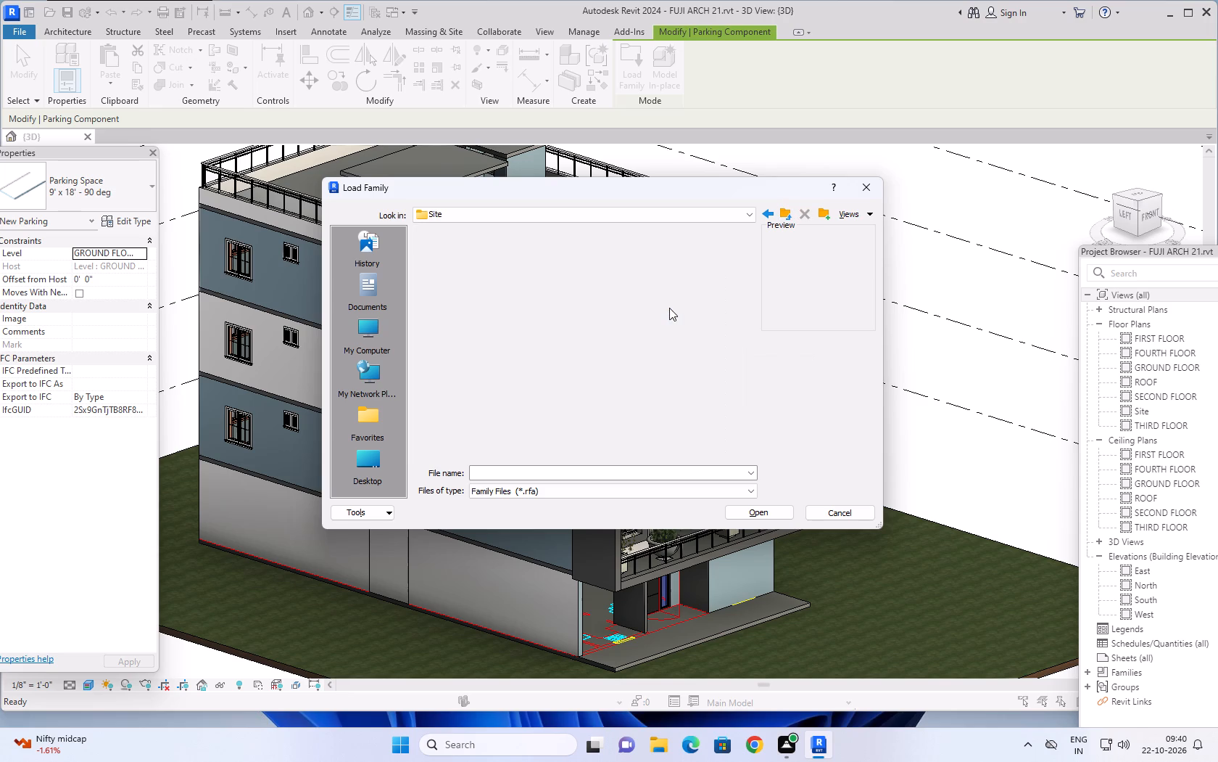
double_click(520, 277)
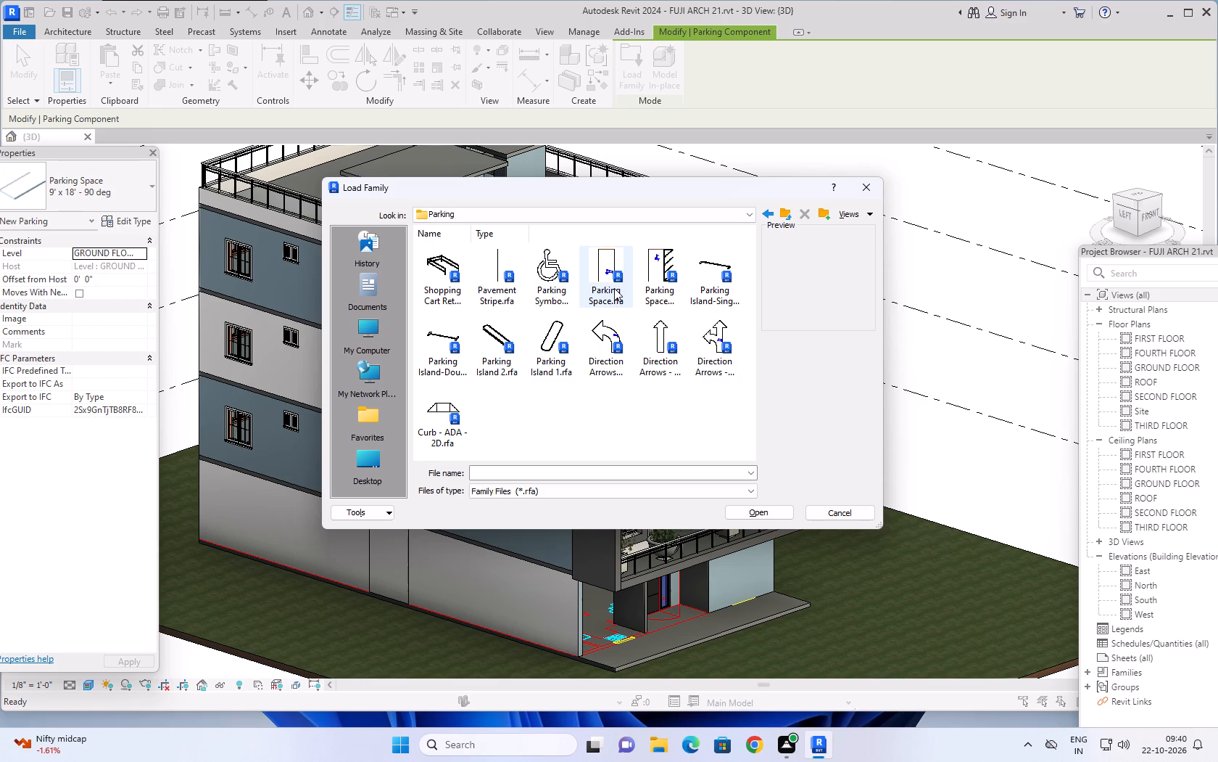
scroll(597, 409, "up", 1)
left_click(859, 187)
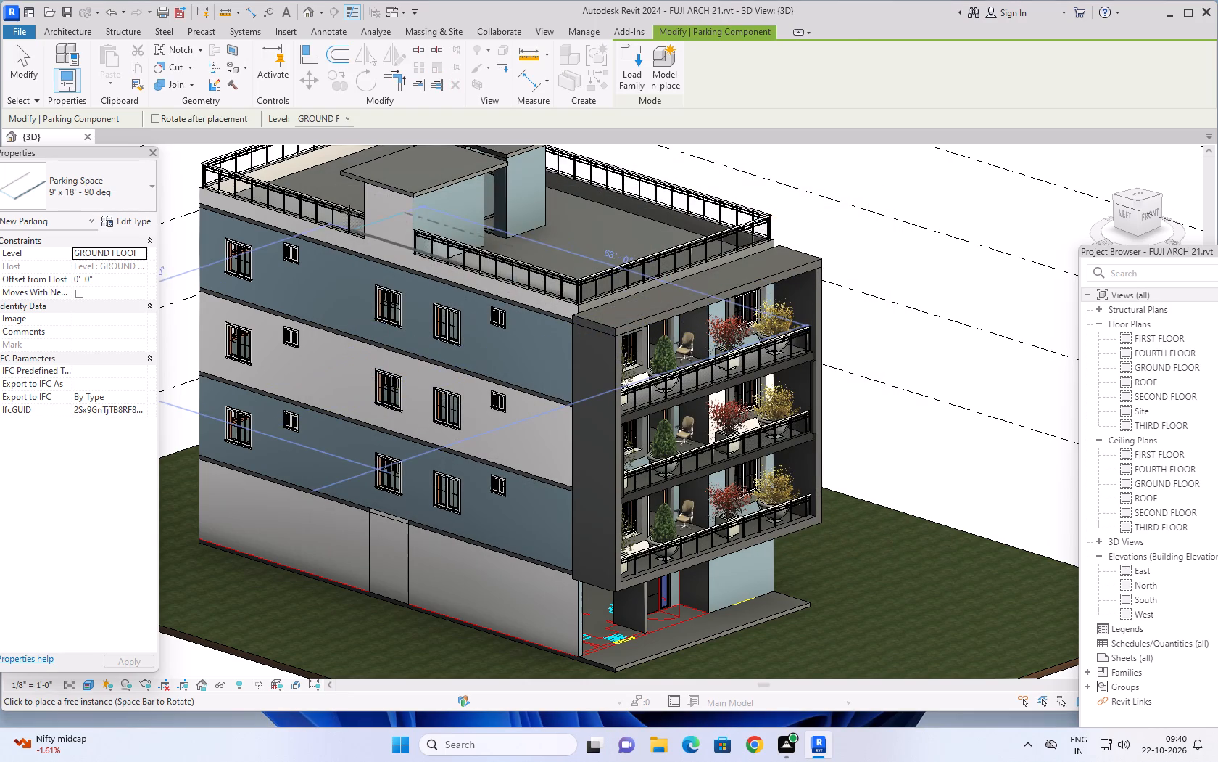
Reopen the loadable family library and look through the category folders at the US library level.
left_click(633, 55)
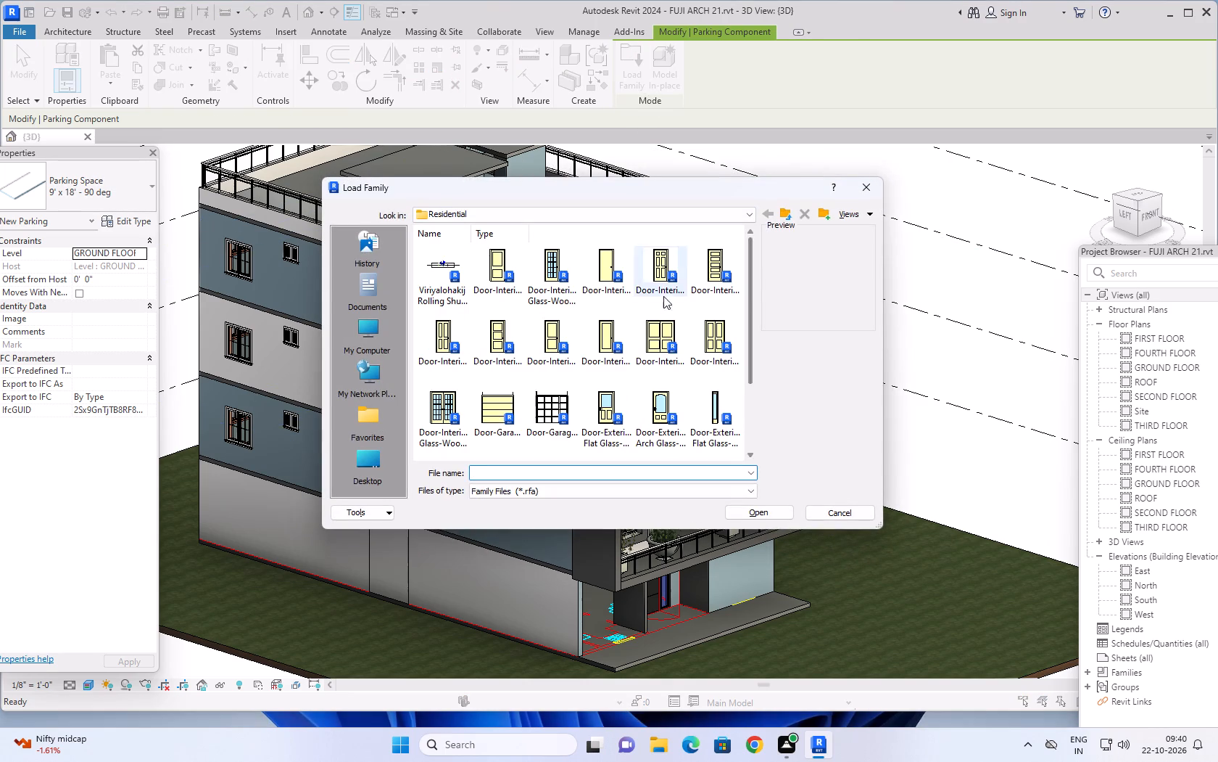
left_click(787, 212)
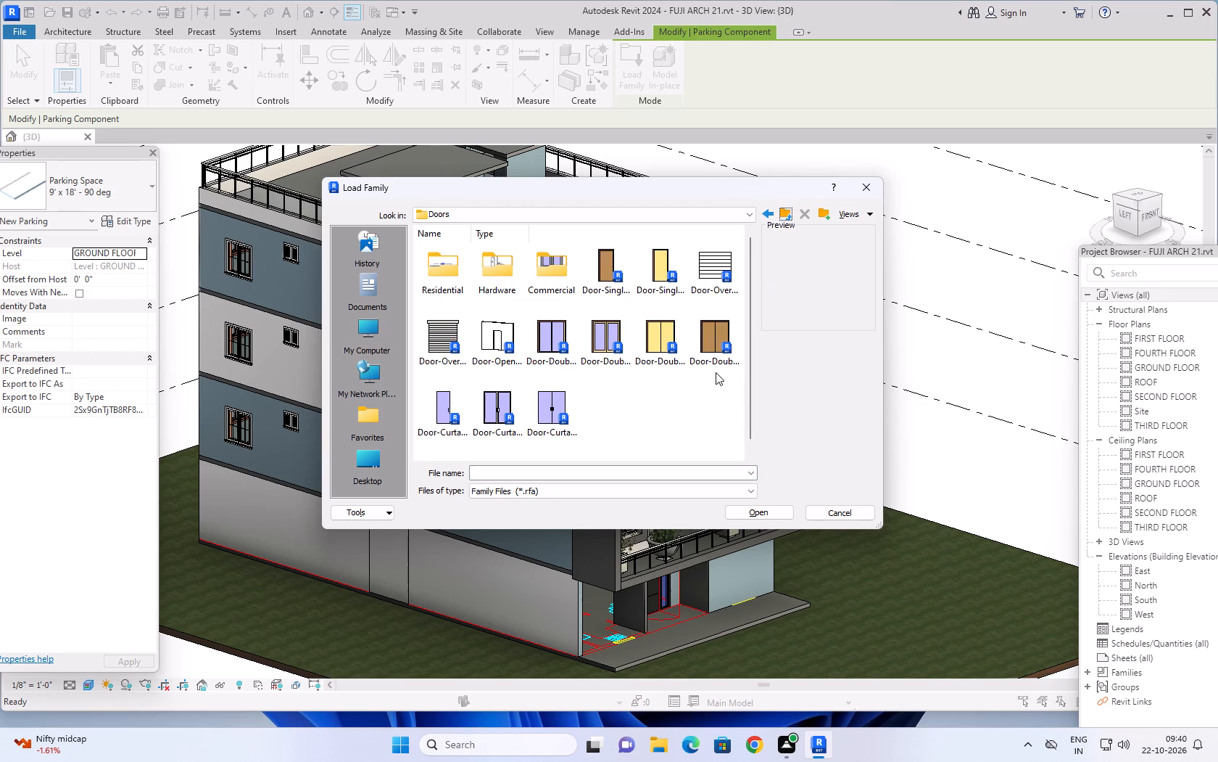
left_click(787, 210)
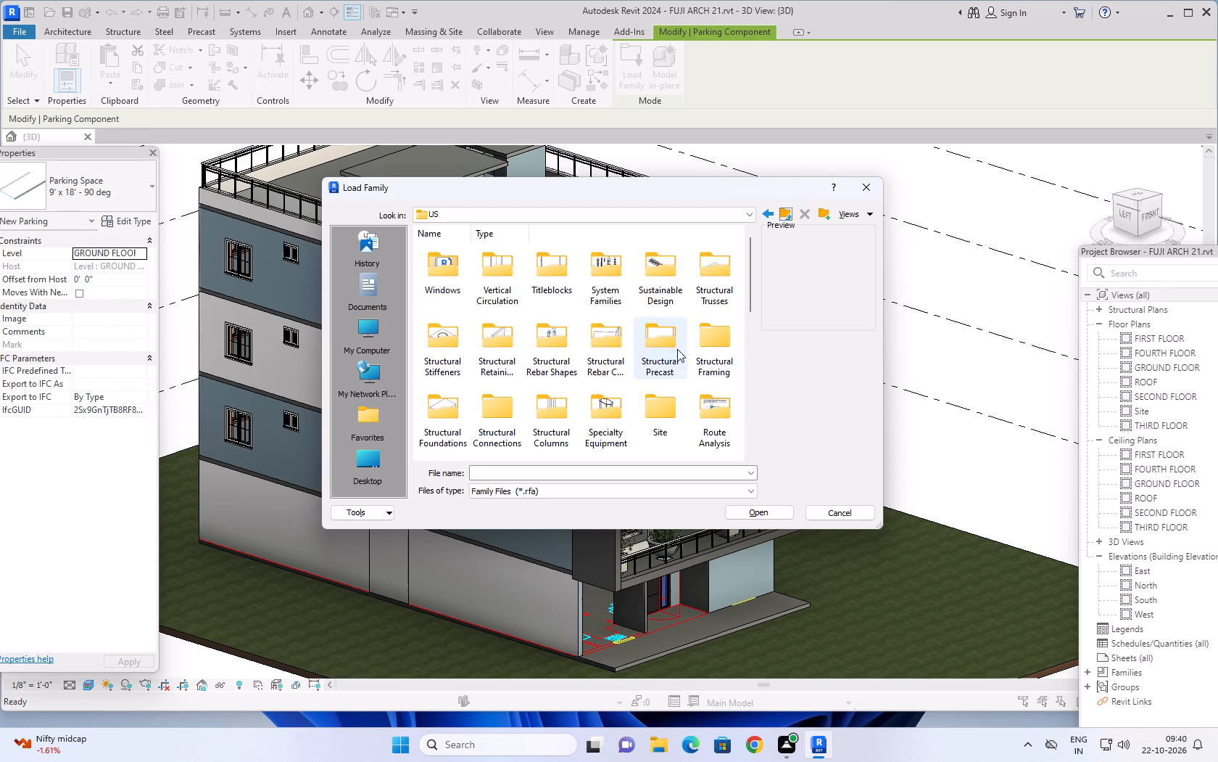
scroll(584, 342, "down", 5)
scroll(597, 354, "up", 1)
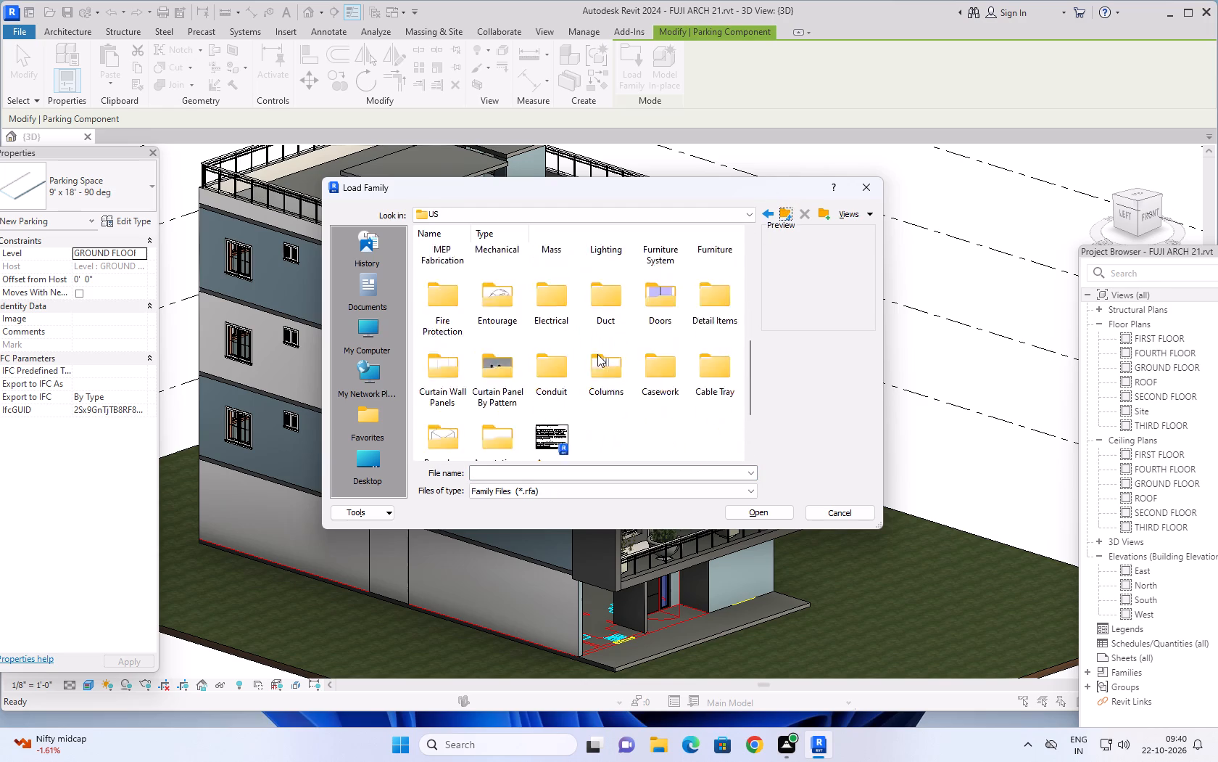
scroll(597, 354, "up", 2)
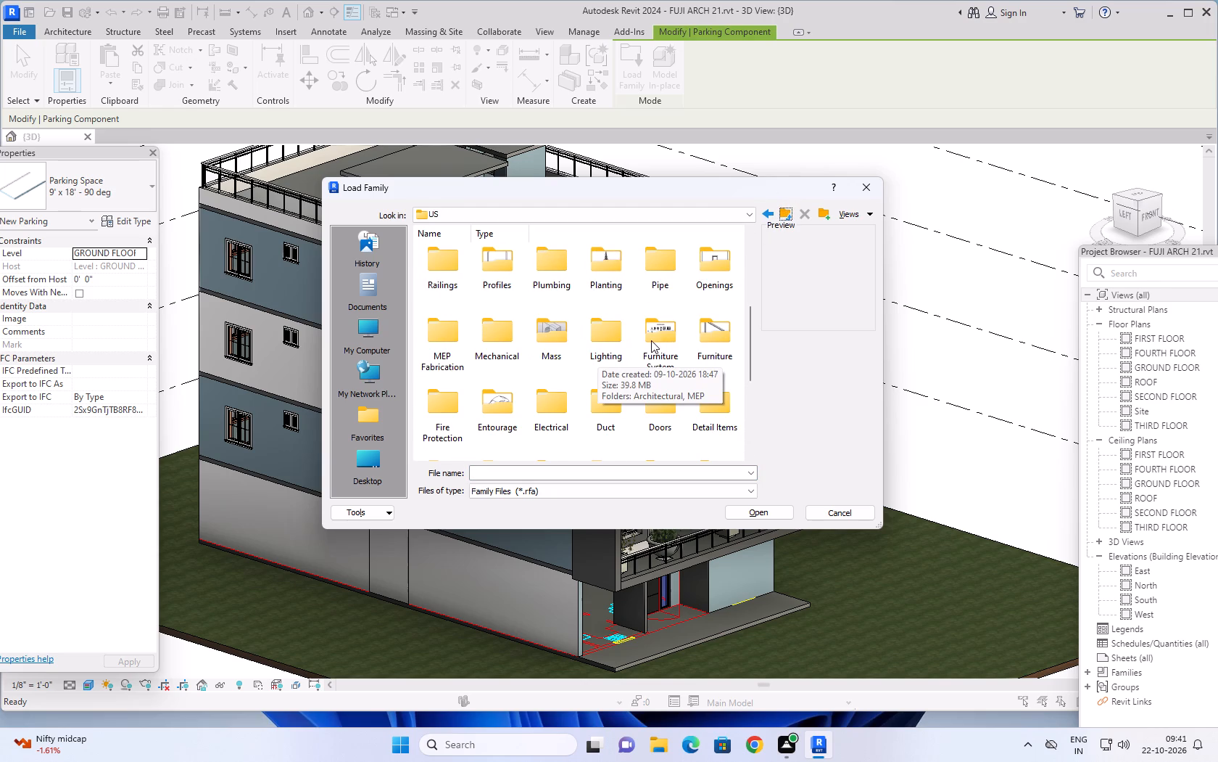
scroll(611, 341, "up", 2)
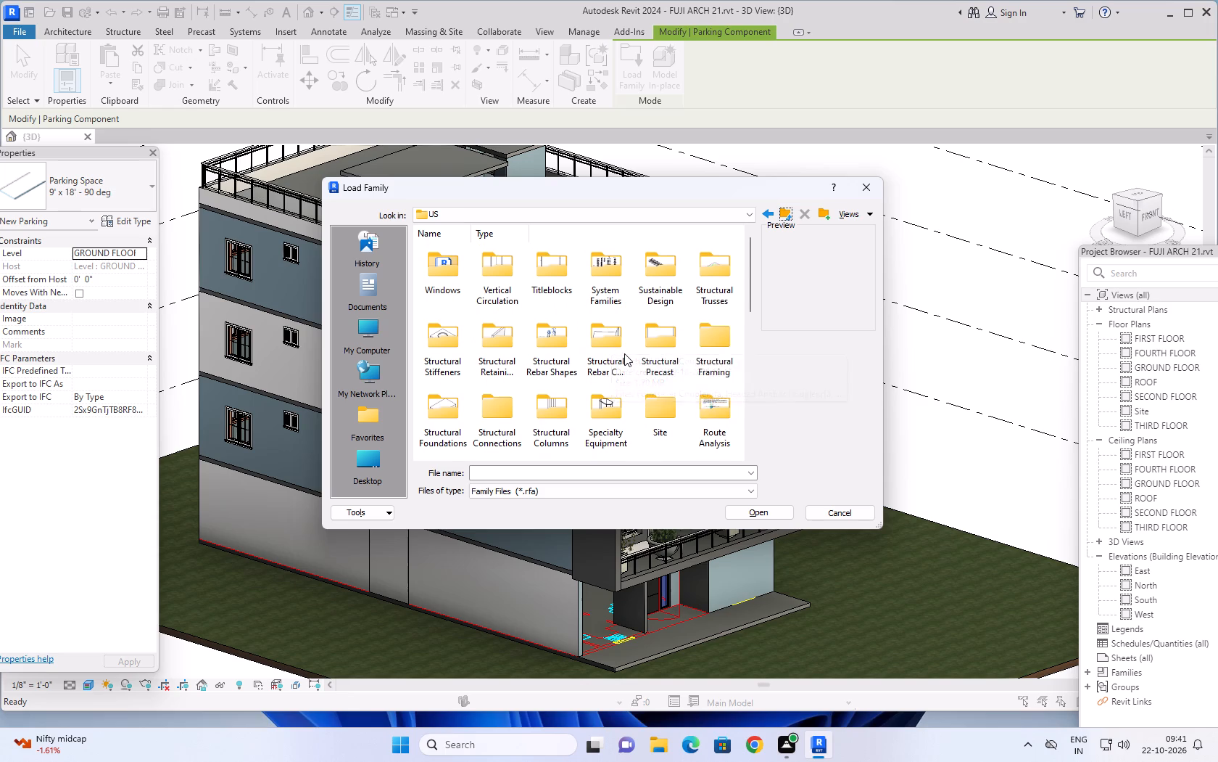
Examine the families in the Mass folder and return to the US library level.
scroll(624, 353, "down", 2)
double_click(560, 341)
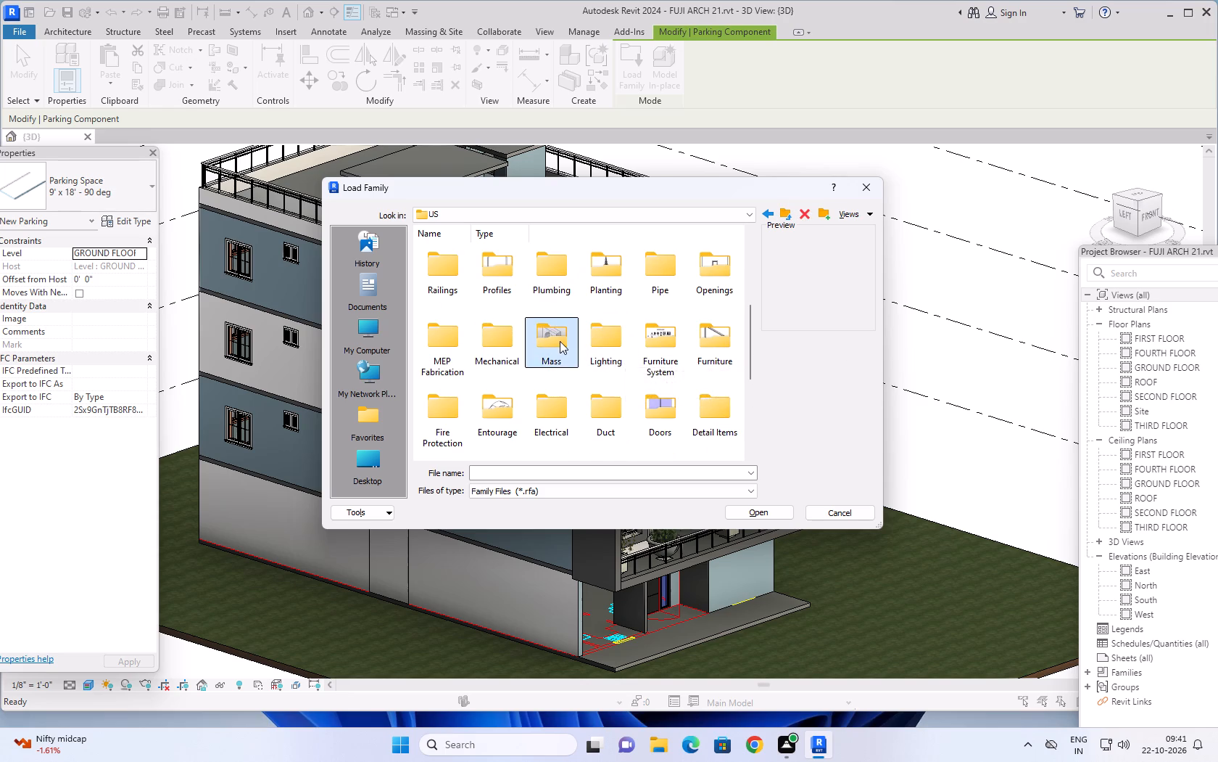
scroll(591, 335, "down", 4)
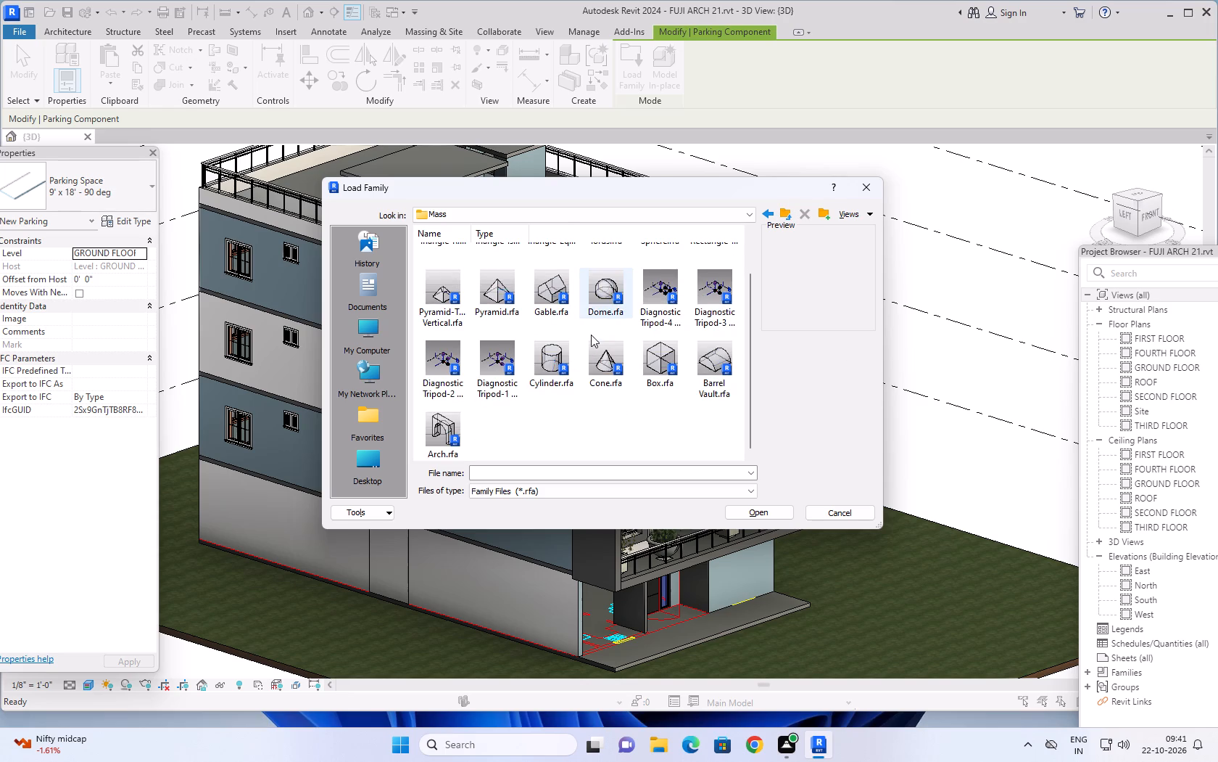
scroll(591, 335, "down", 1)
scroll(621, 330, "up", 4)
left_click(785, 218)
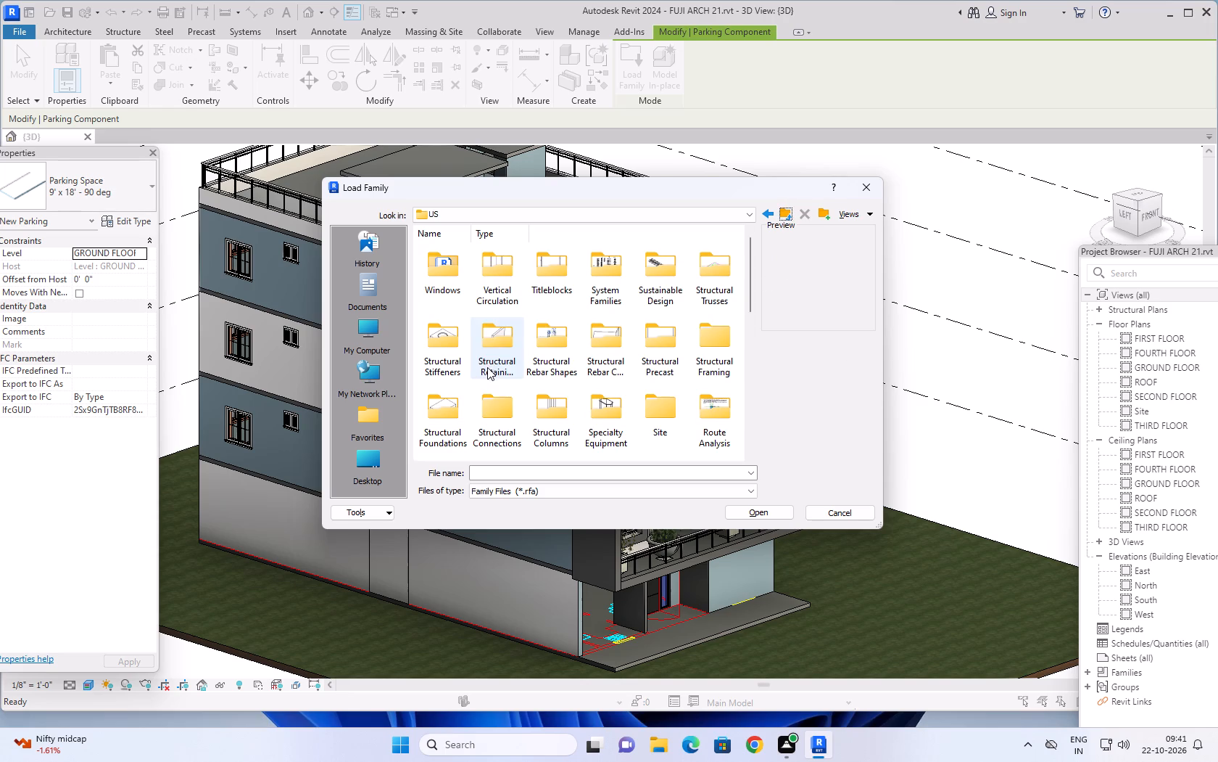
Look through the US library's category folders again for one that could hold parking or site content.
scroll(548, 351, "down", 2)
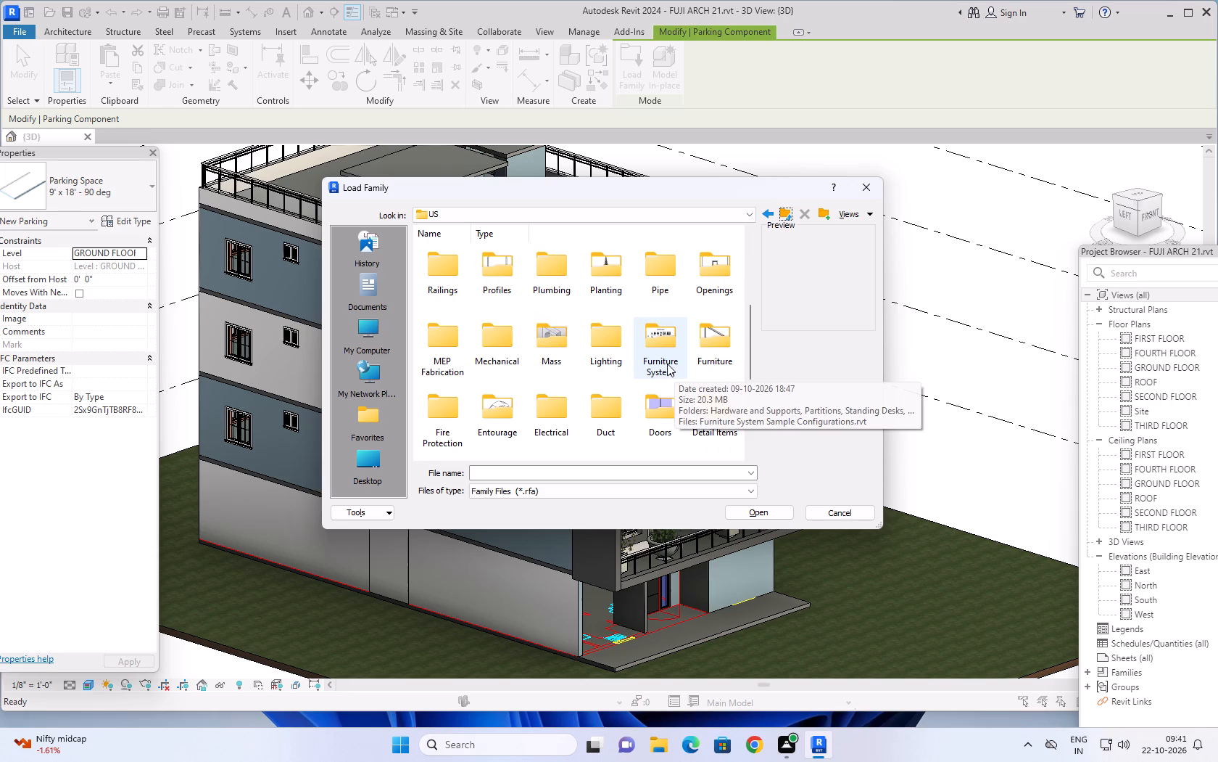
scroll(661, 364, "down", 1)
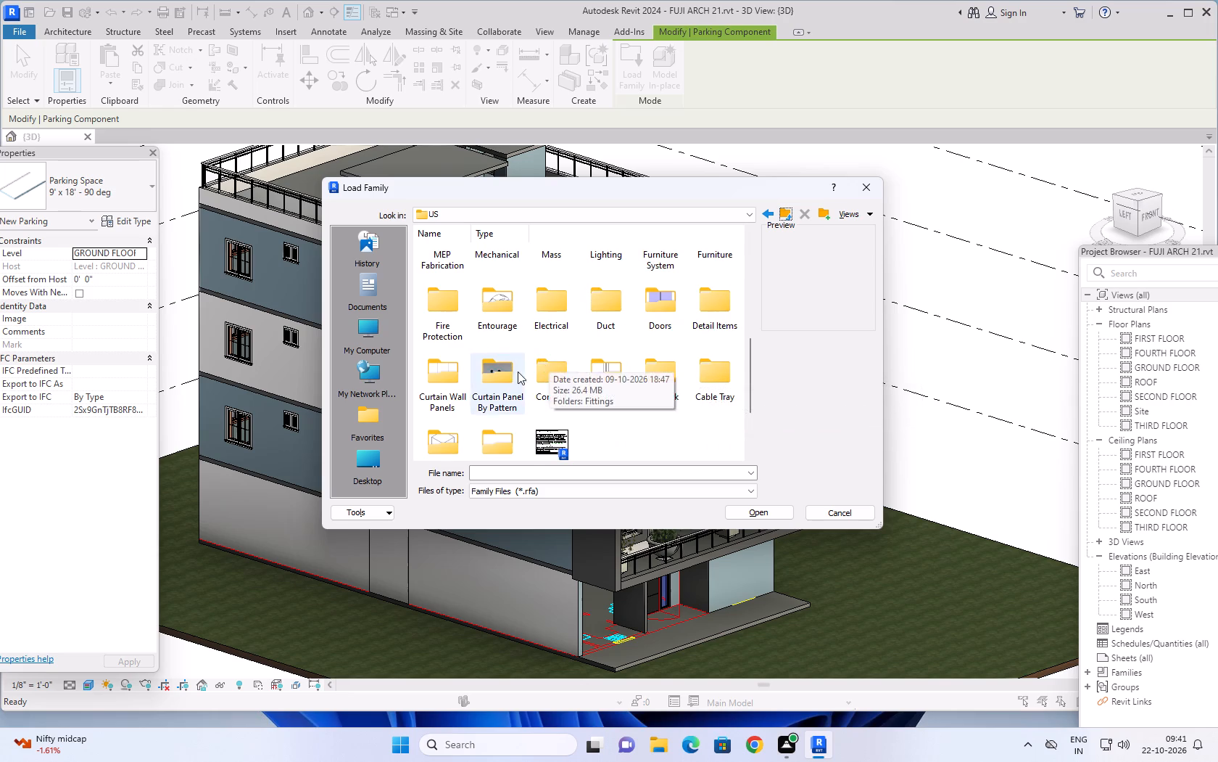
scroll(514, 372, "down", 1)
scroll(486, 374, "up", 1)
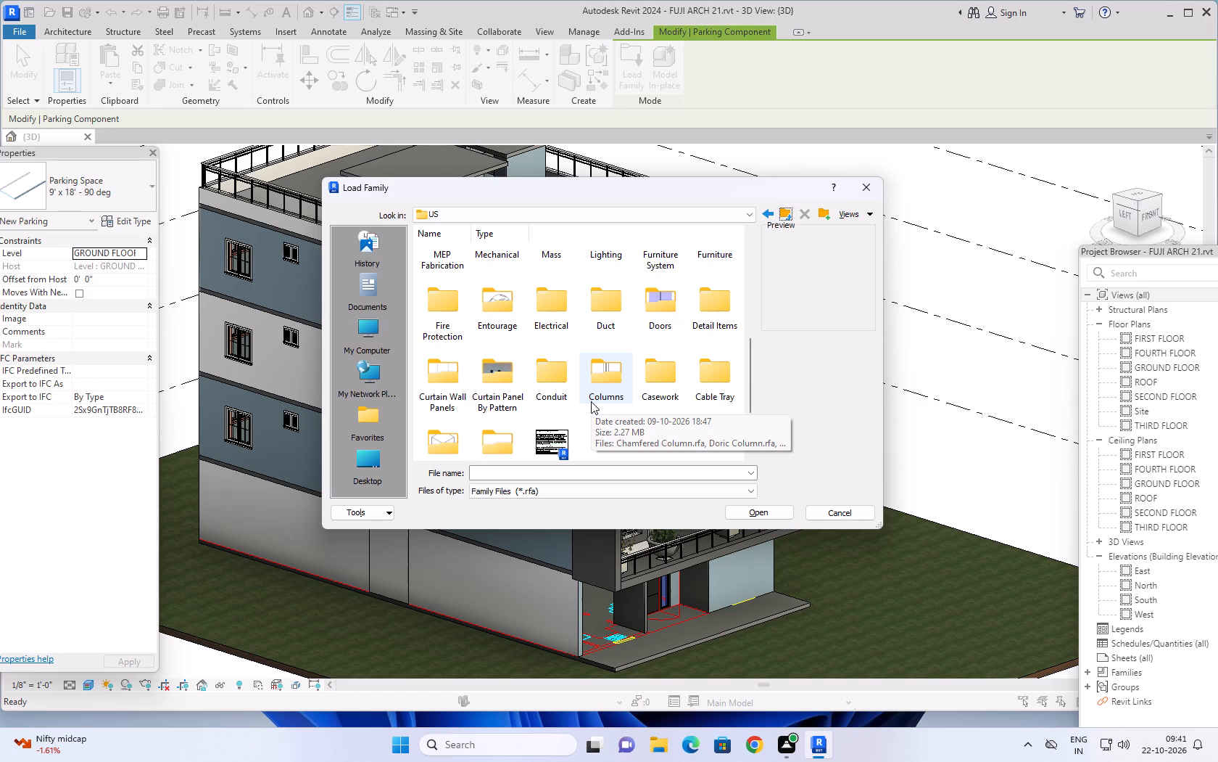
scroll(500, 373, "down", 1)
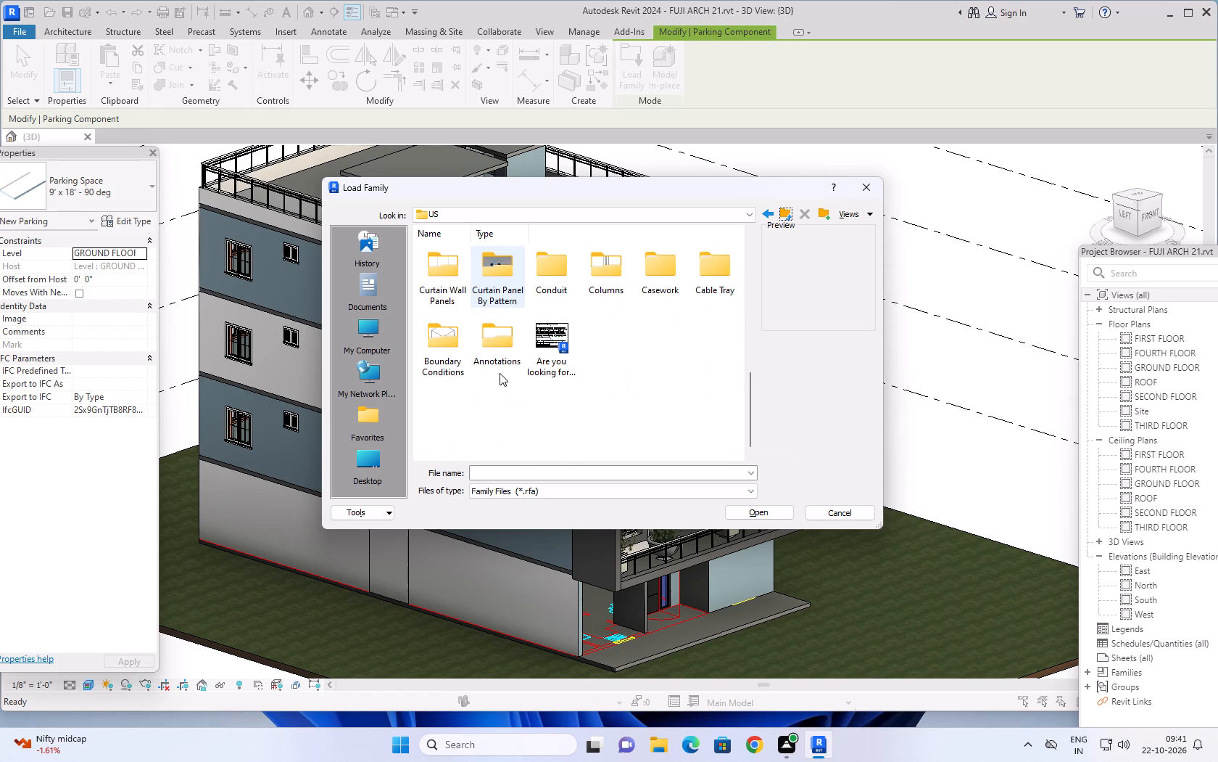
scroll(500, 374, "down", 3)
scroll(507, 391, "up", 1)
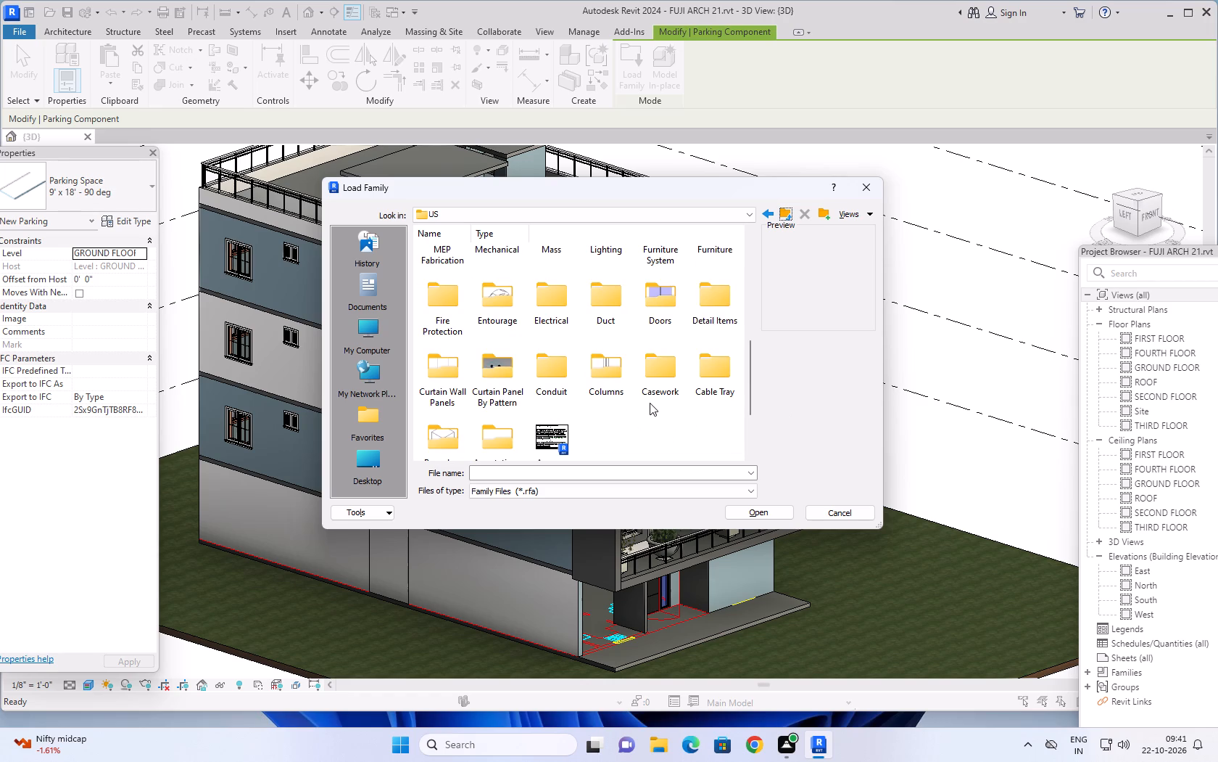
scroll(620, 395, "up", 1)
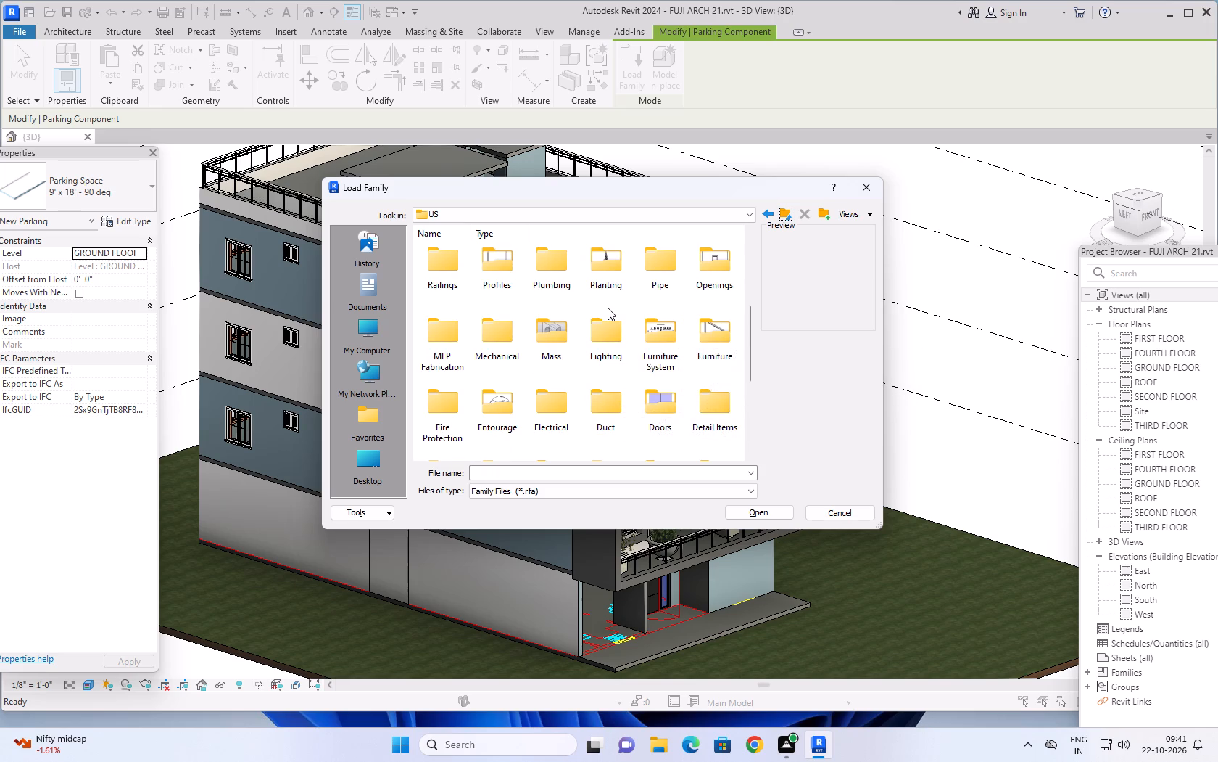
scroll(606, 302, "up", 1)
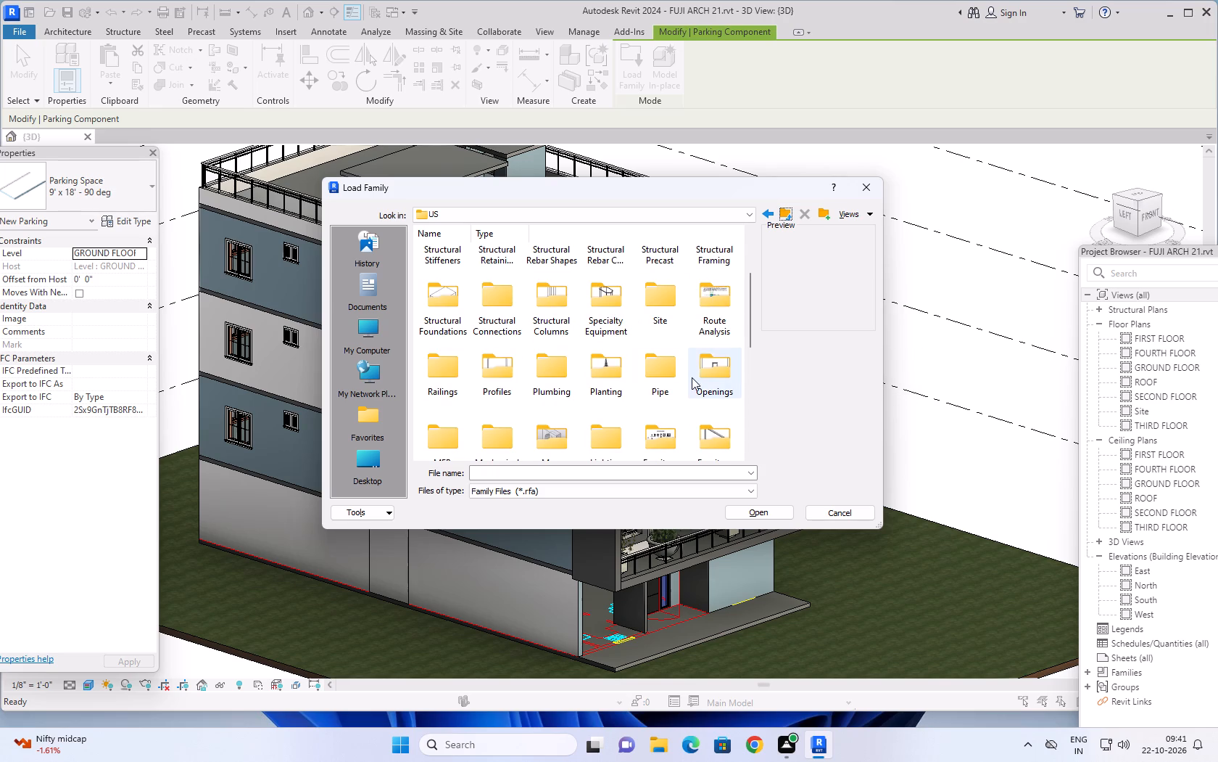
Examine the families in the Site library's Accessories, Parking and Utilities folders.
double_click(671, 304)
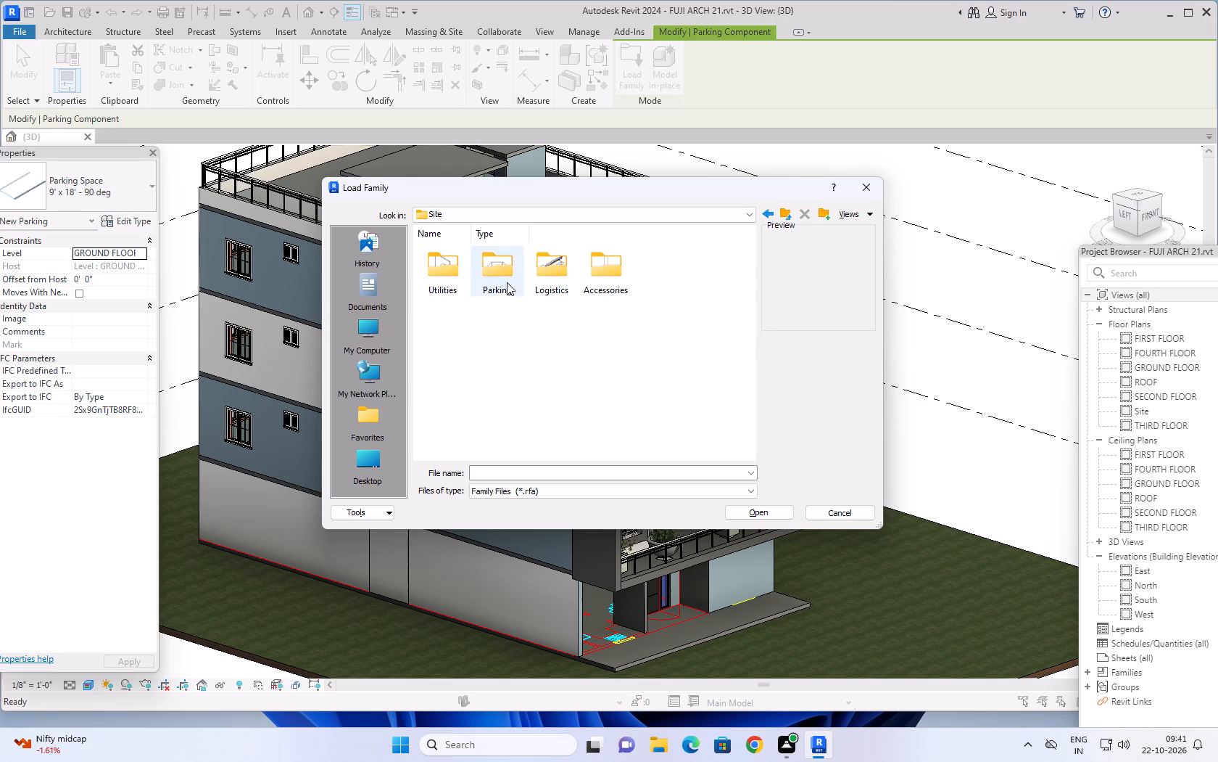
double_click(592, 264)
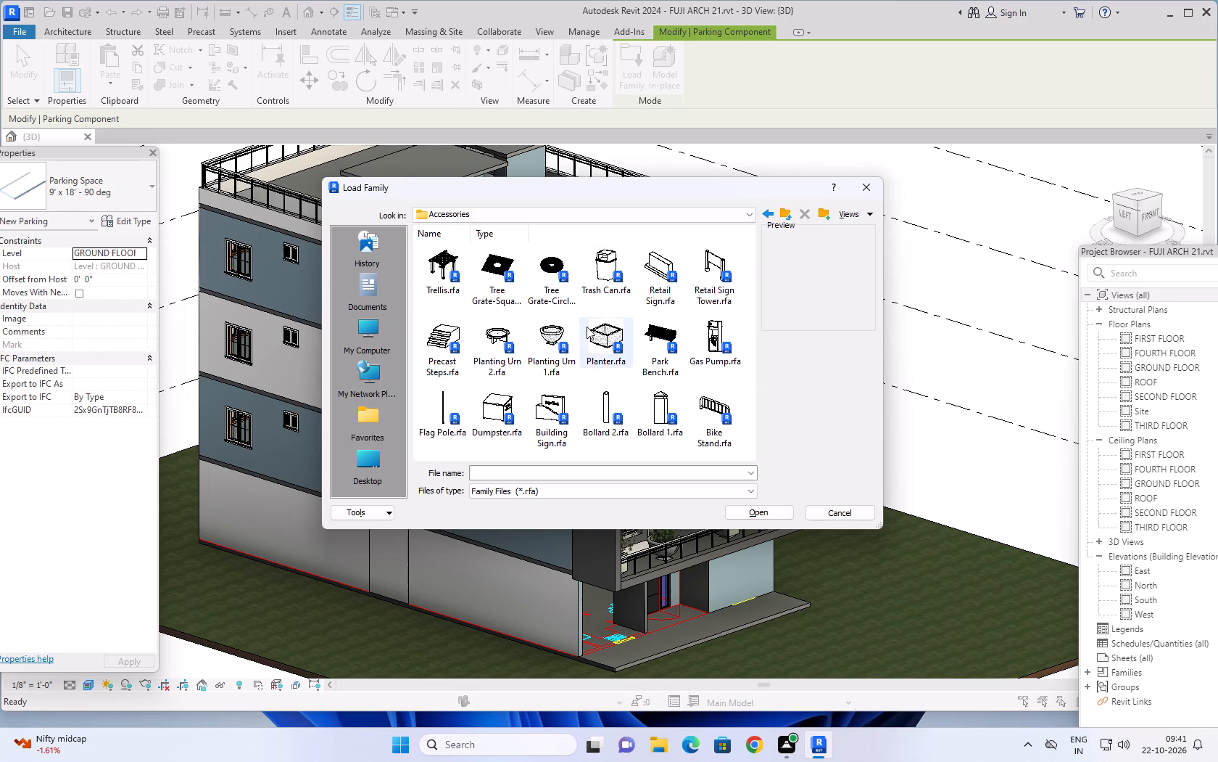
scroll(671, 324, "down", 5)
left_click(786, 210)
double_click(506, 280)
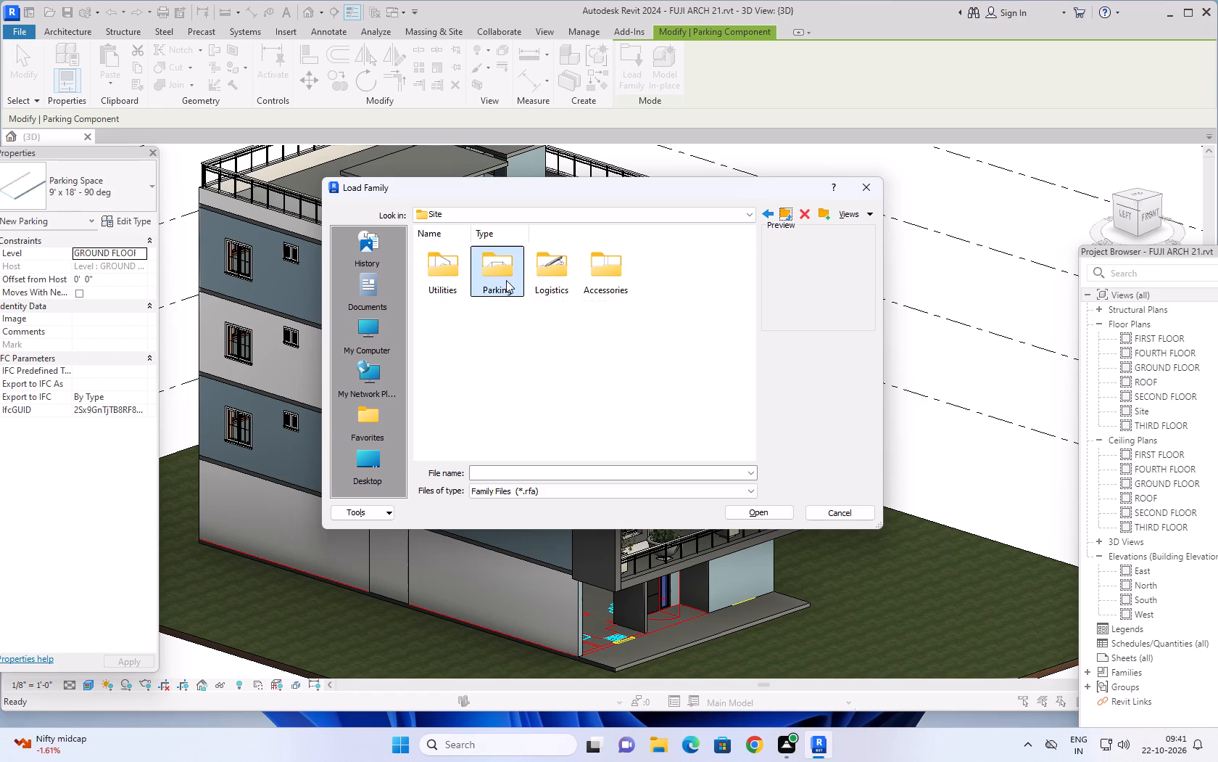
scroll(591, 425, "down", 1)
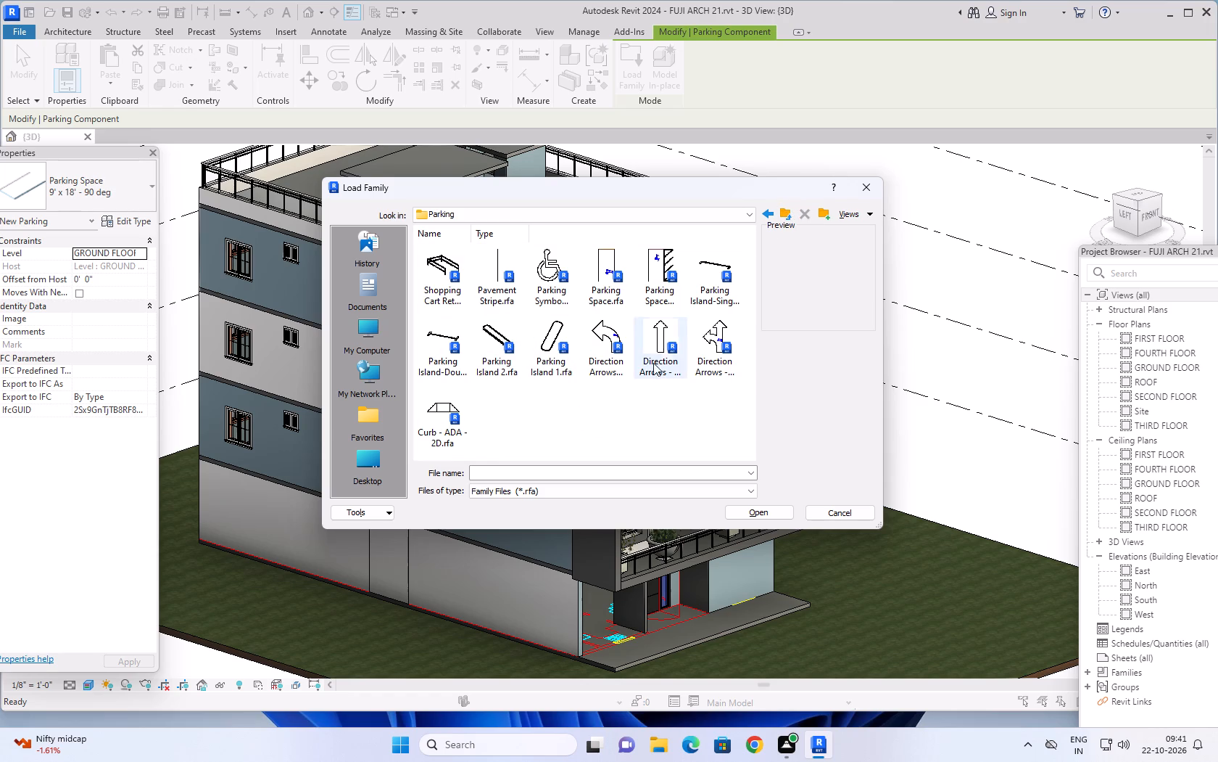
left_click(781, 209)
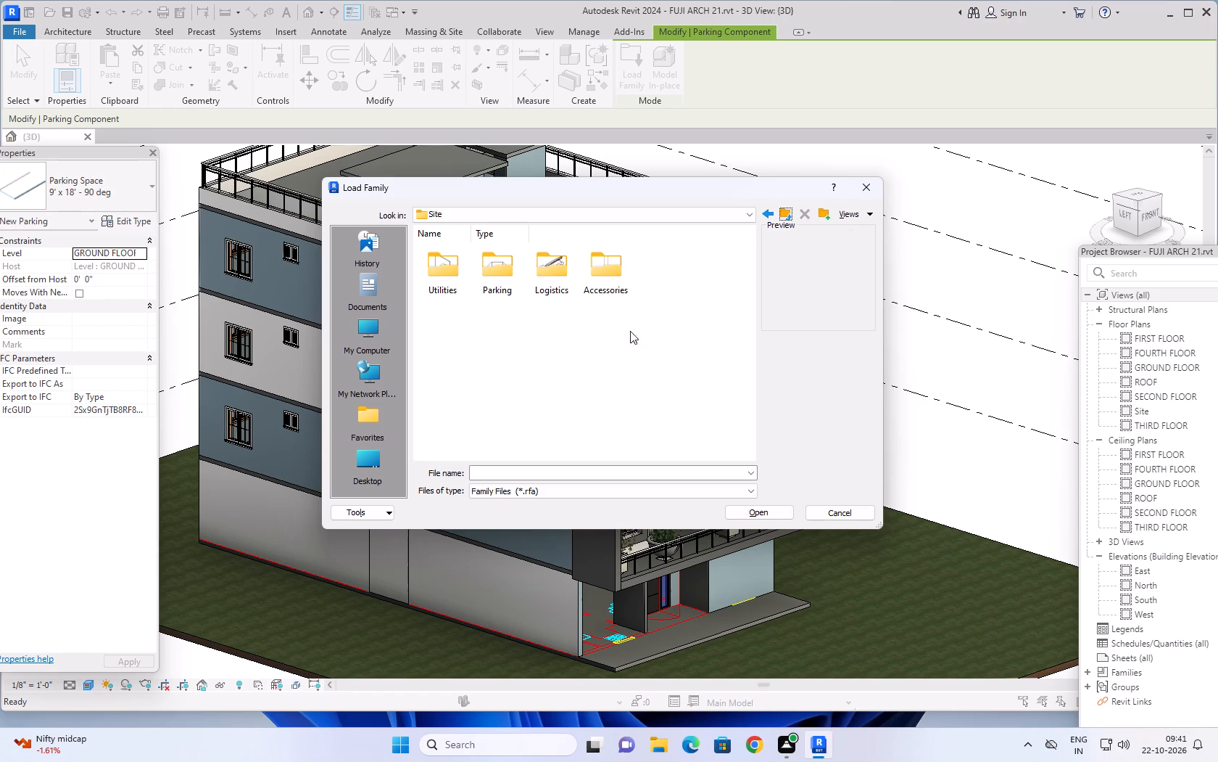
double_click(443, 283)
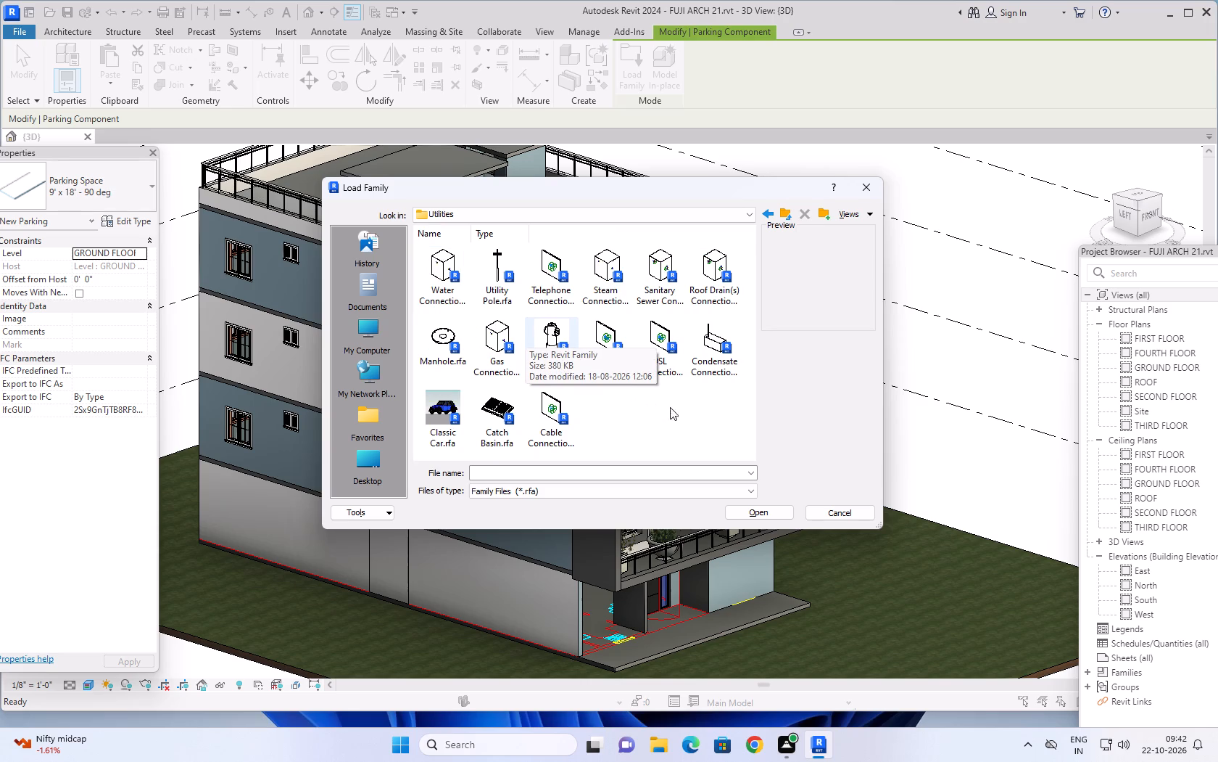
left_click(787, 213)
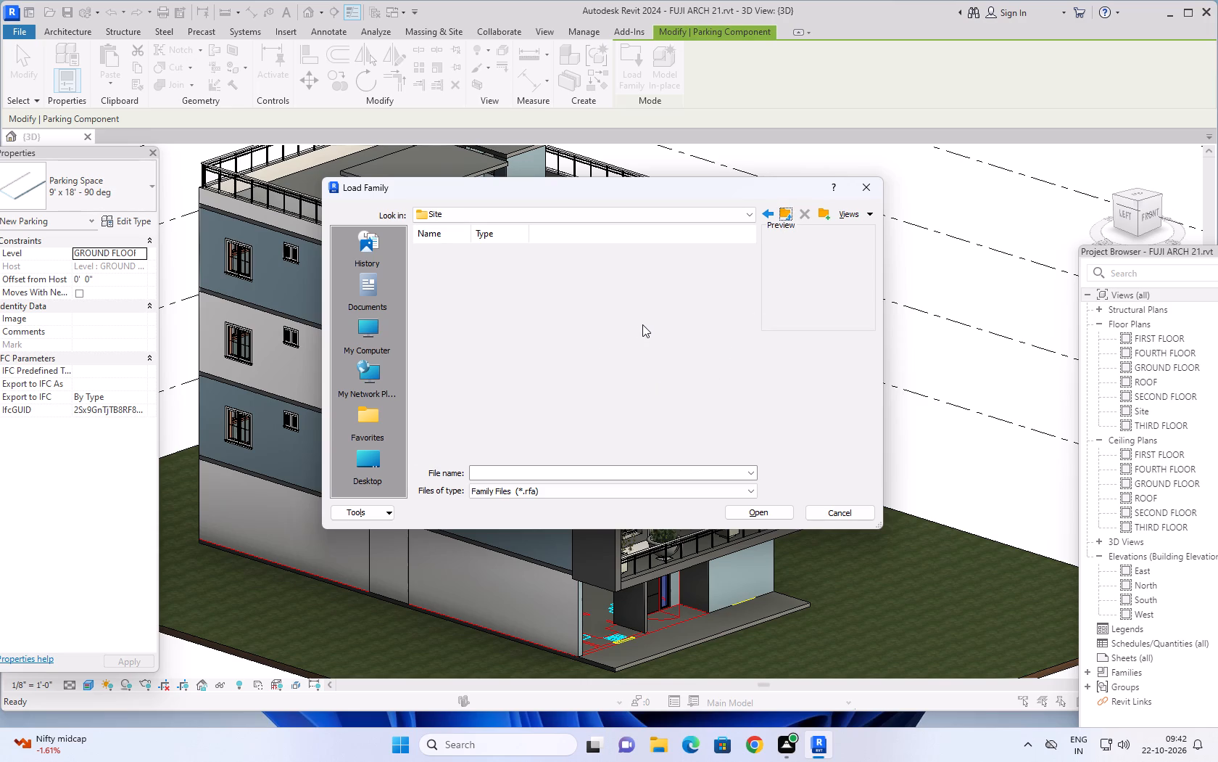
Check the Openings folder and the remaining US library categories, and close the family library without loading anything.
left_click(788, 210)
scroll(608, 308, "down", 1)
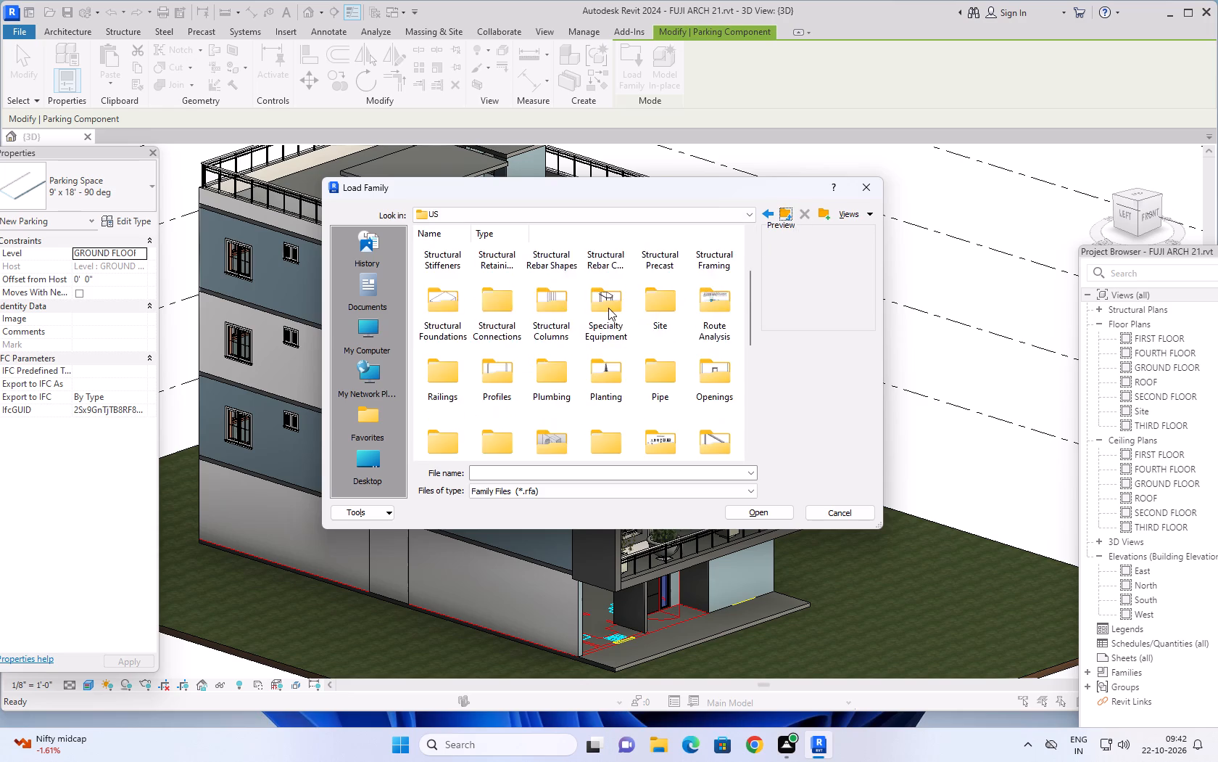
scroll(608, 308, "down", 7)
scroll(624, 361, "up", 2)
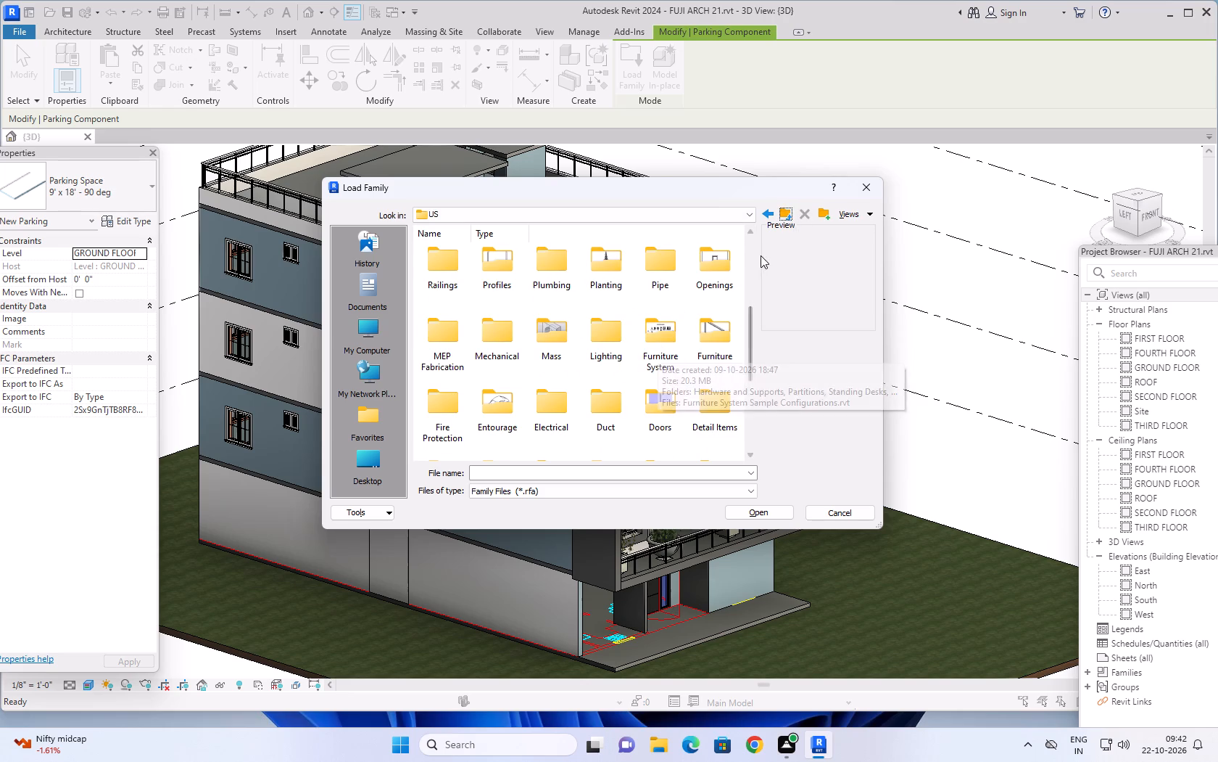
double_click(721, 266)
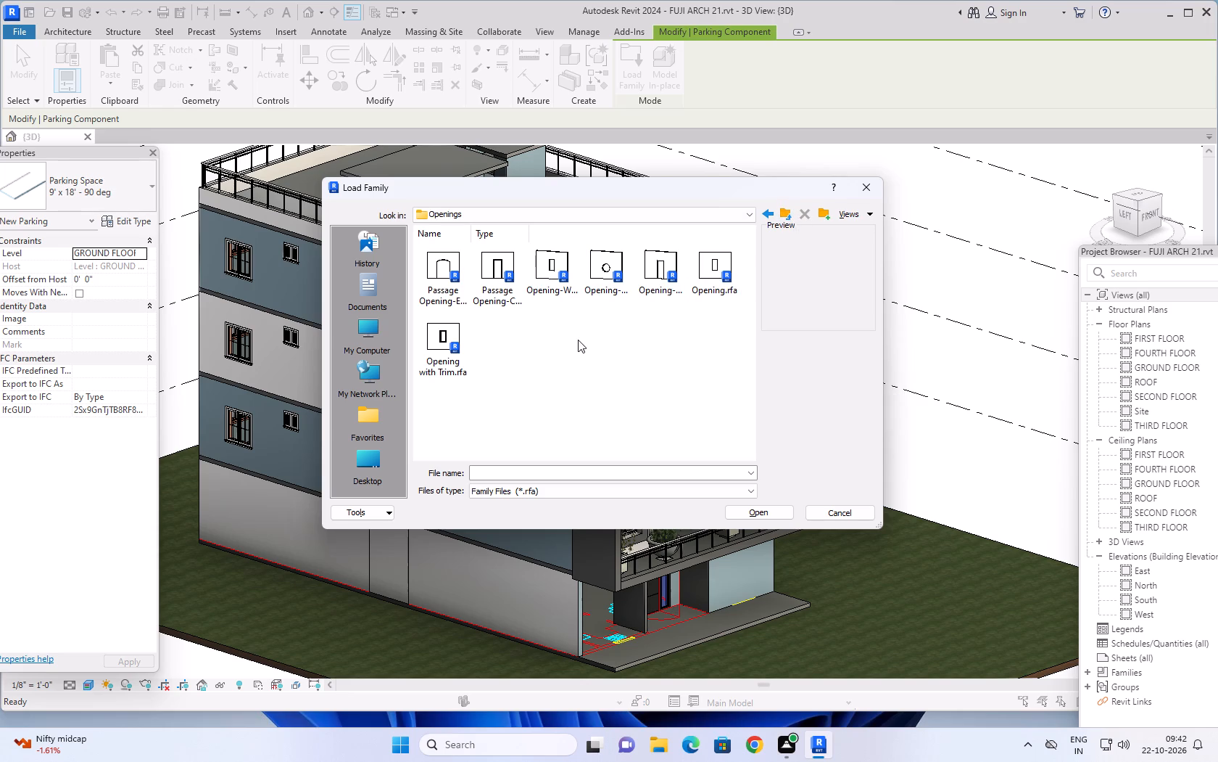
left_click(784, 216)
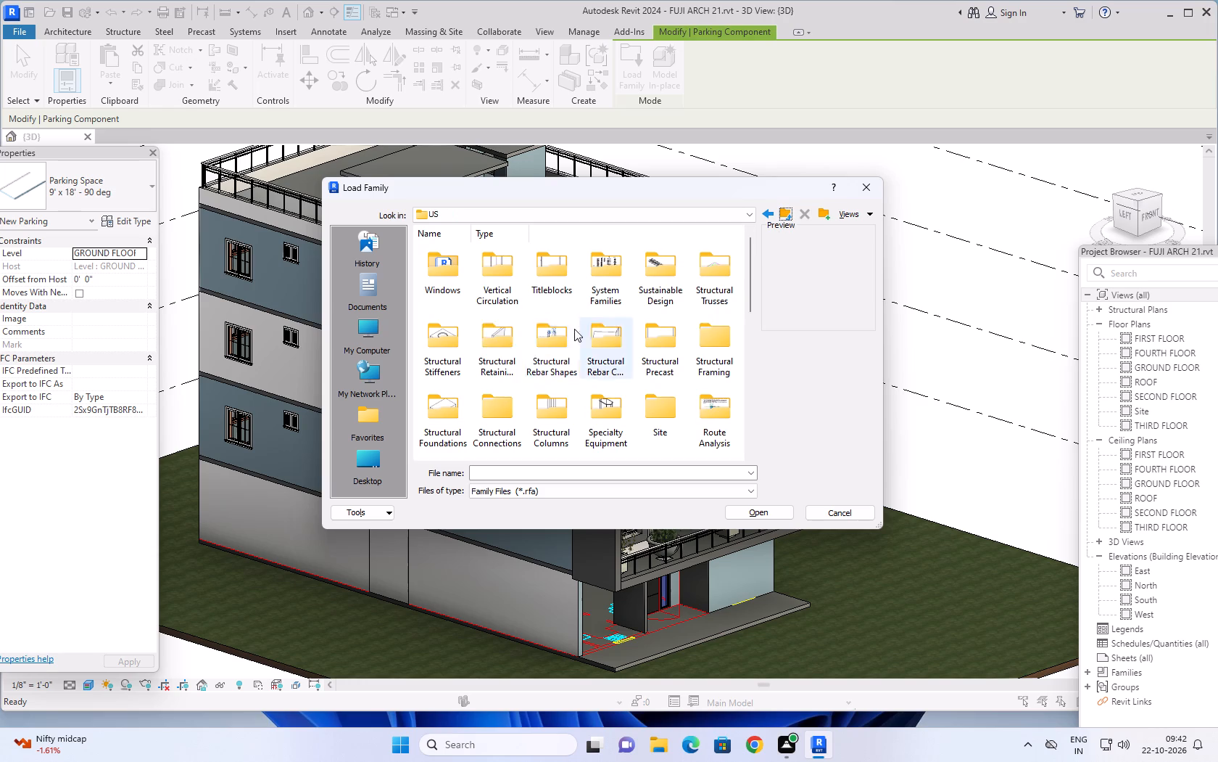
scroll(505, 348, "up", 5)
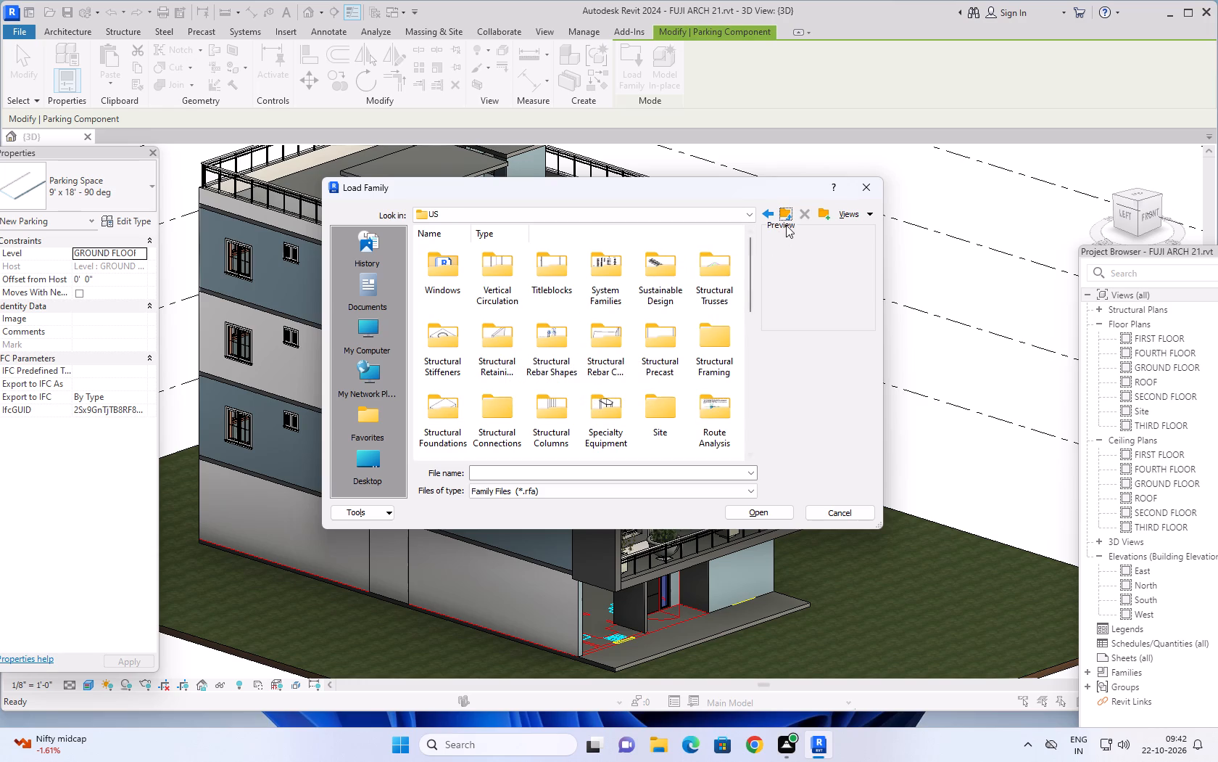
left_click(787, 215)
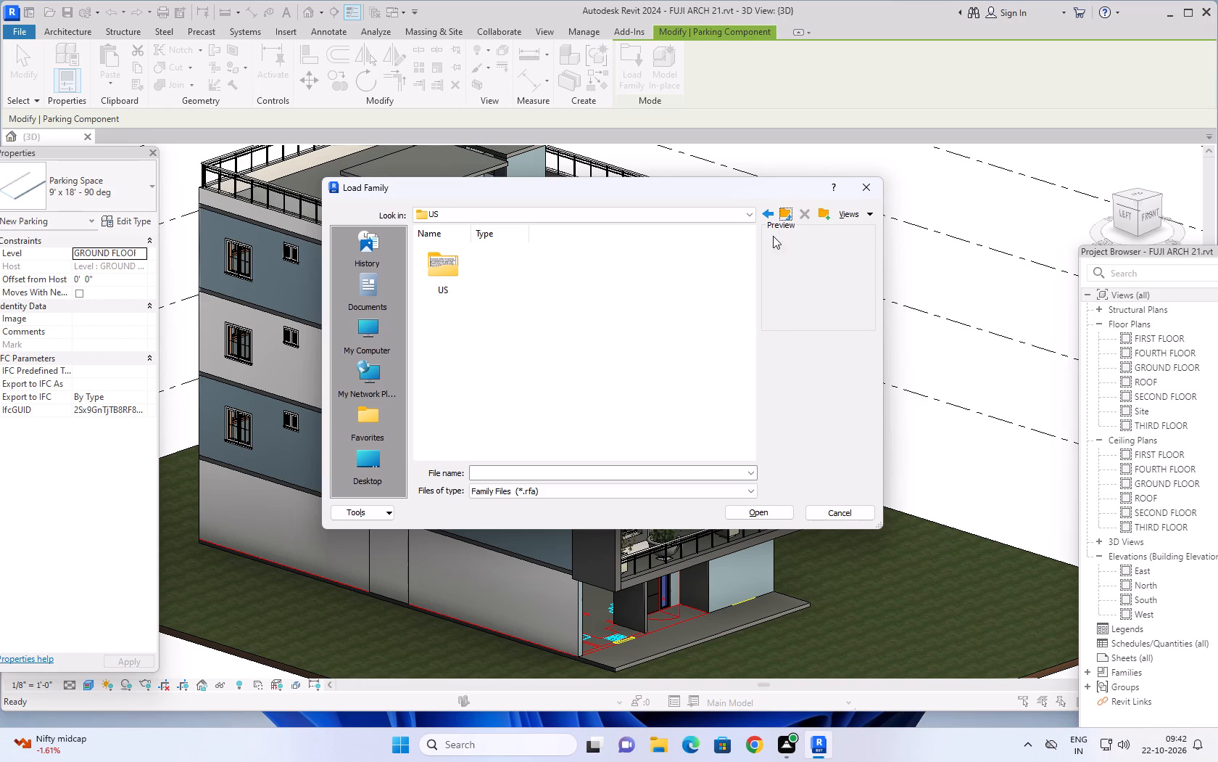
double_click(457, 271)
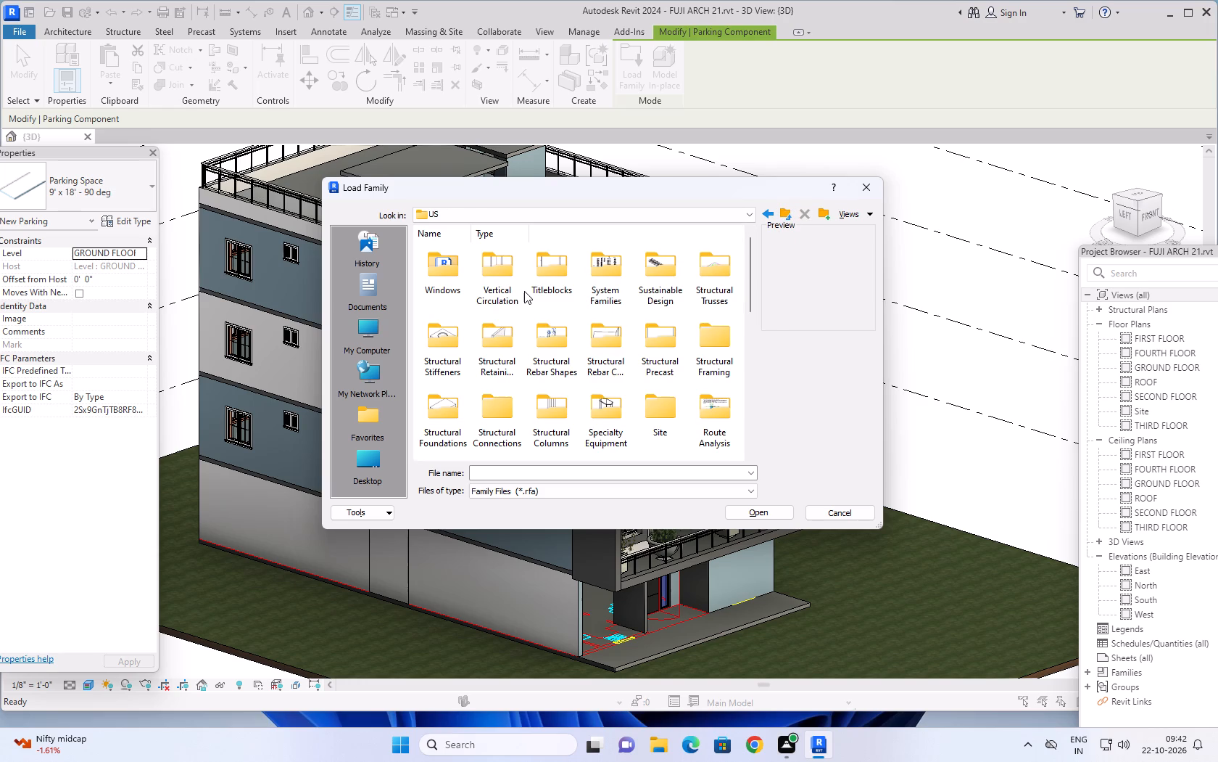
scroll(548, 353, "down", 2)
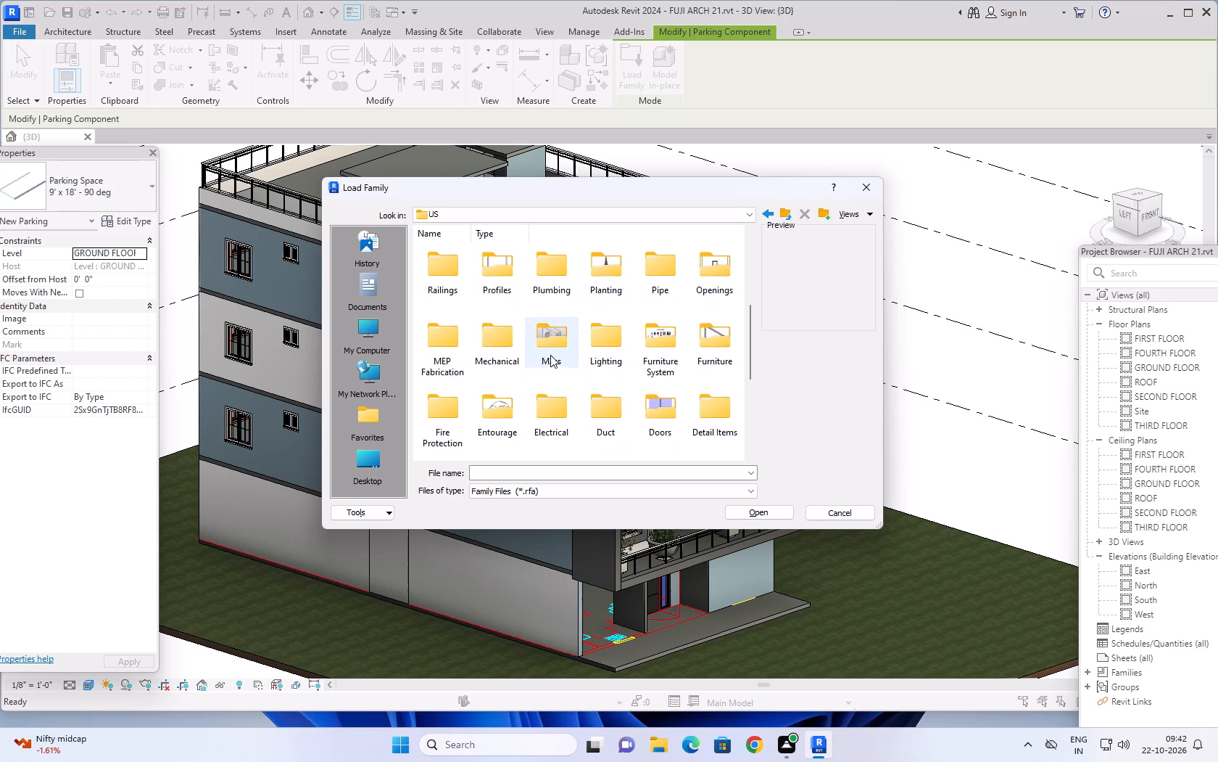
scroll(532, 352, "down", 5)
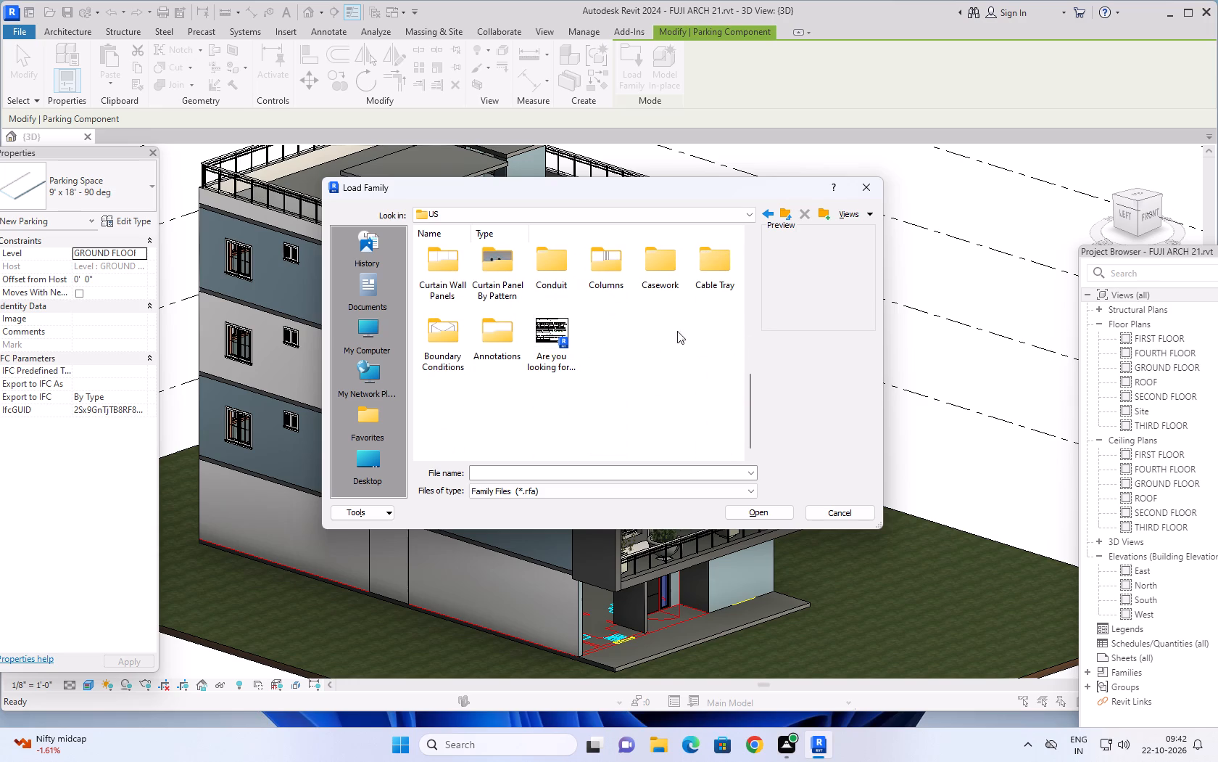
left_click(870, 187)
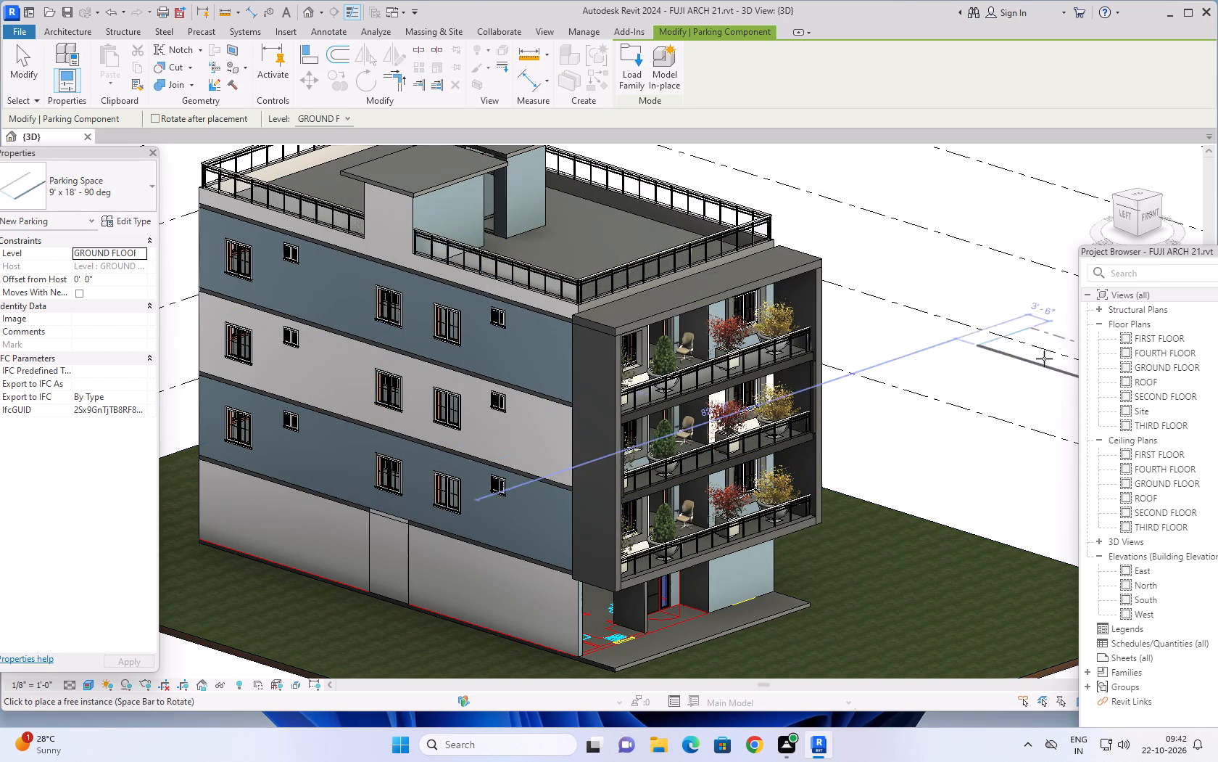
Open the GROUND FLOOR floor plan view.
double_click(1152, 368)
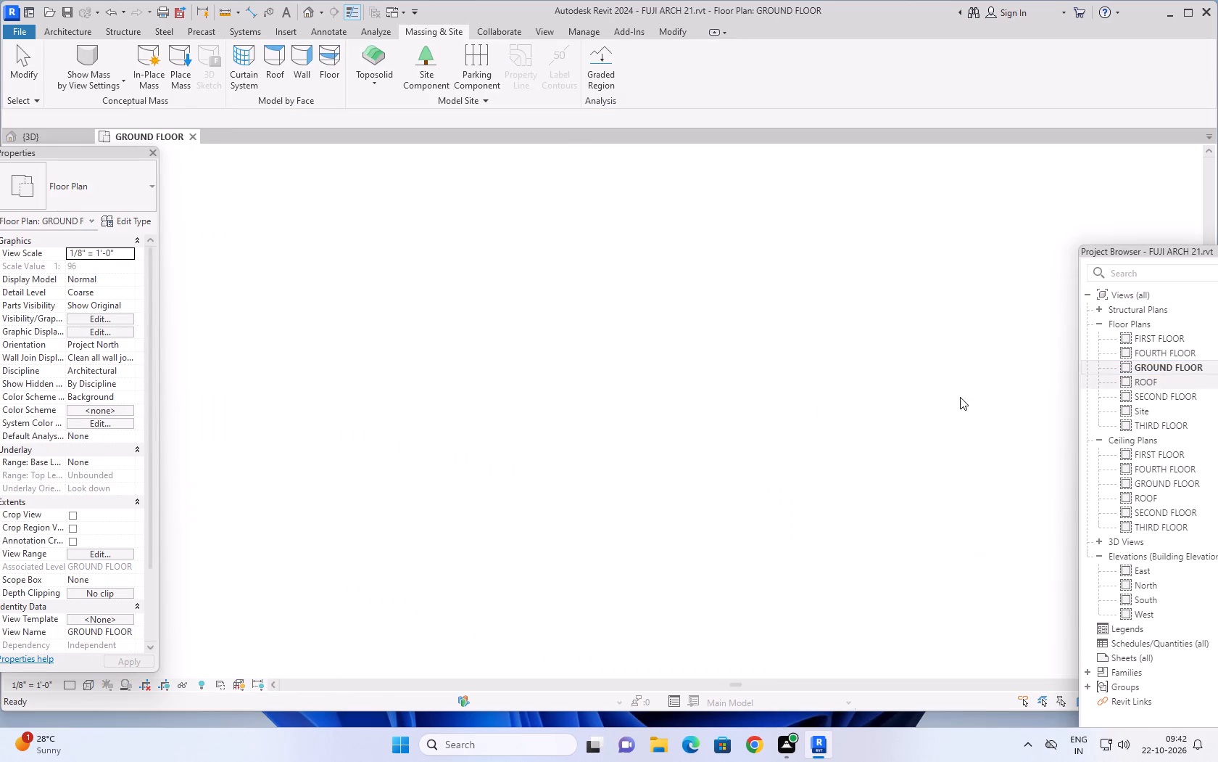
Create an in-place model in the Generic Models category, accepting the default name.
scroll(806, 389, "down", 1)
scroll(668, 465, "up", 1)
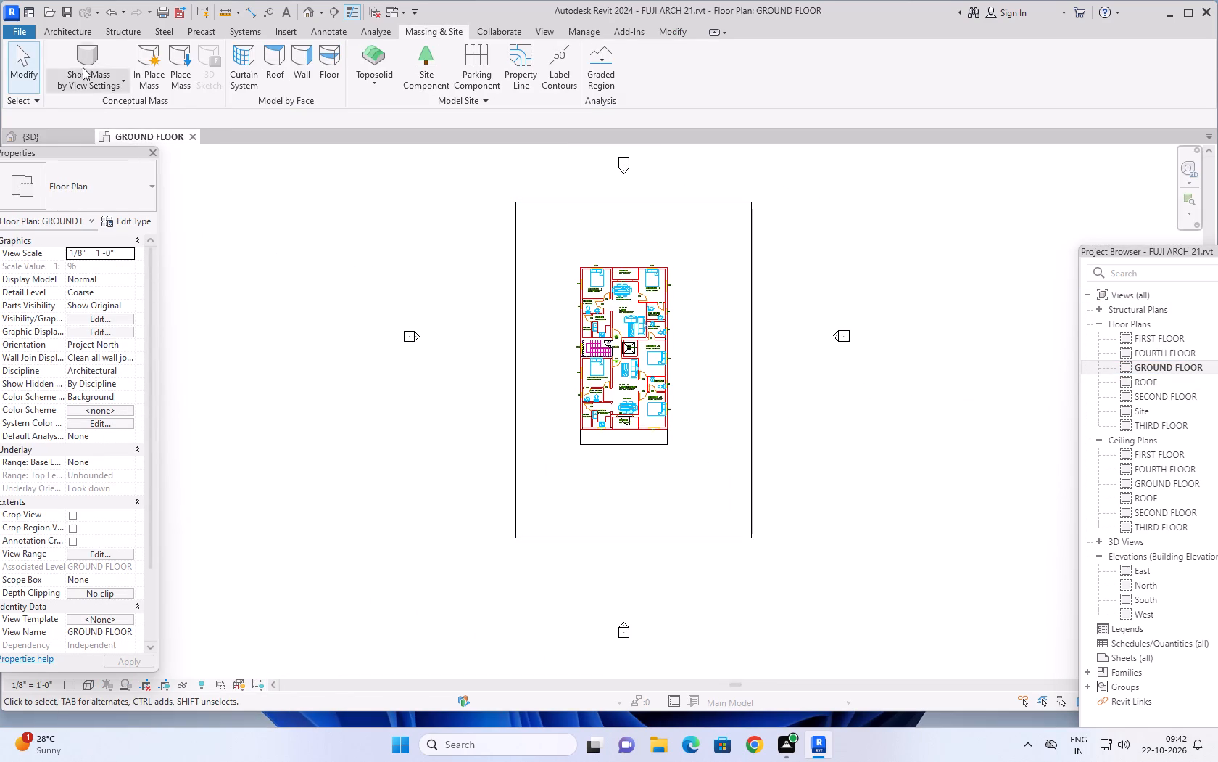
left_click(77, 35)
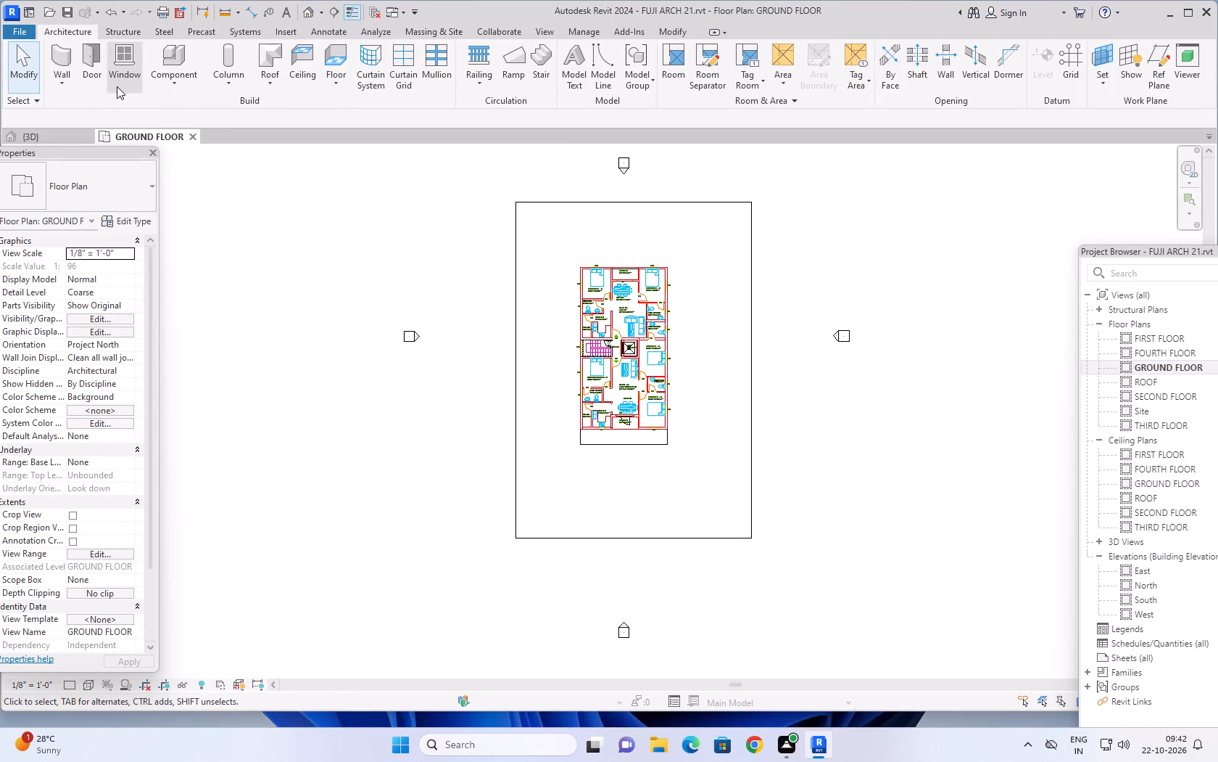
left_click(168, 87)
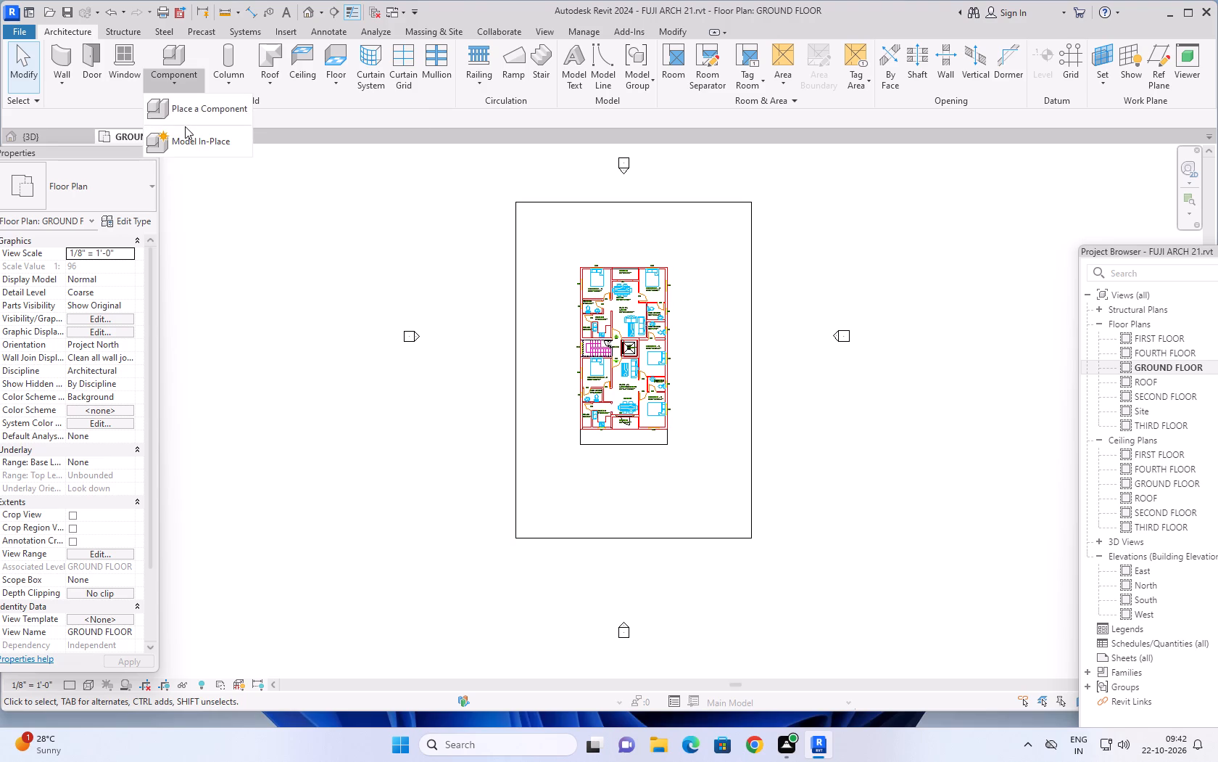
left_click(195, 143)
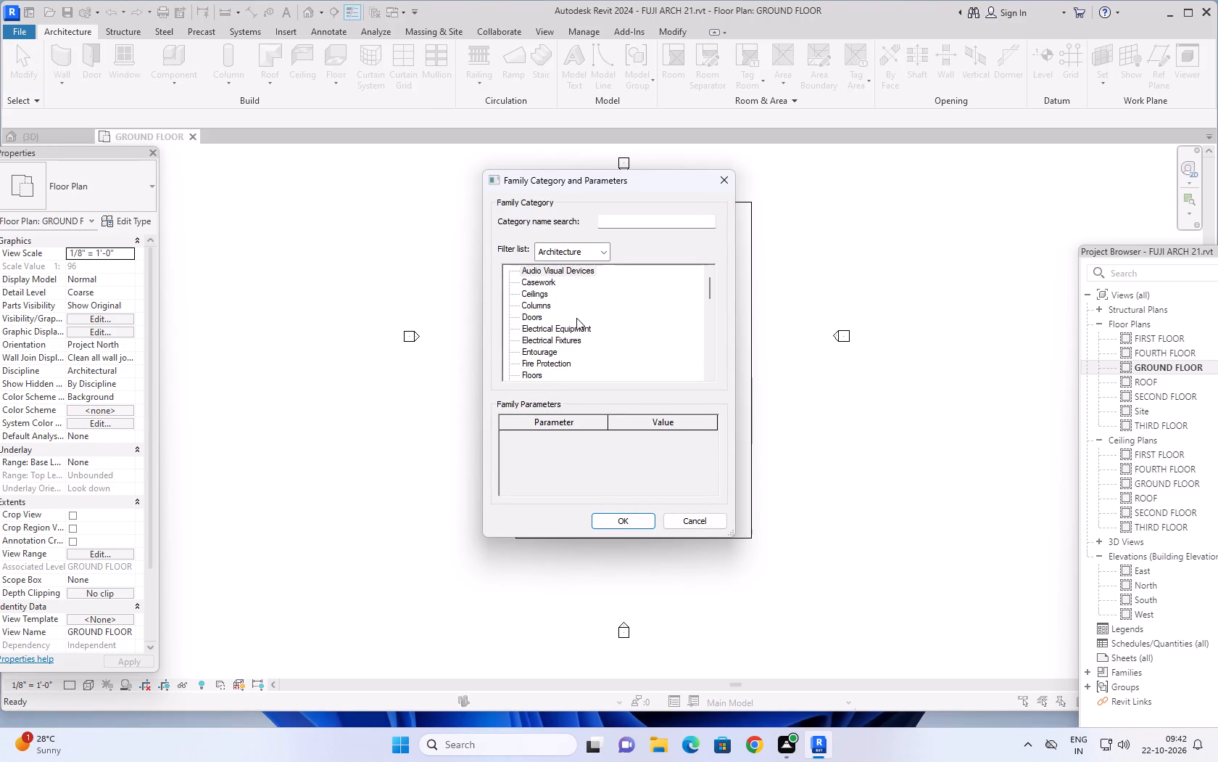
scroll(561, 324, "down", 4)
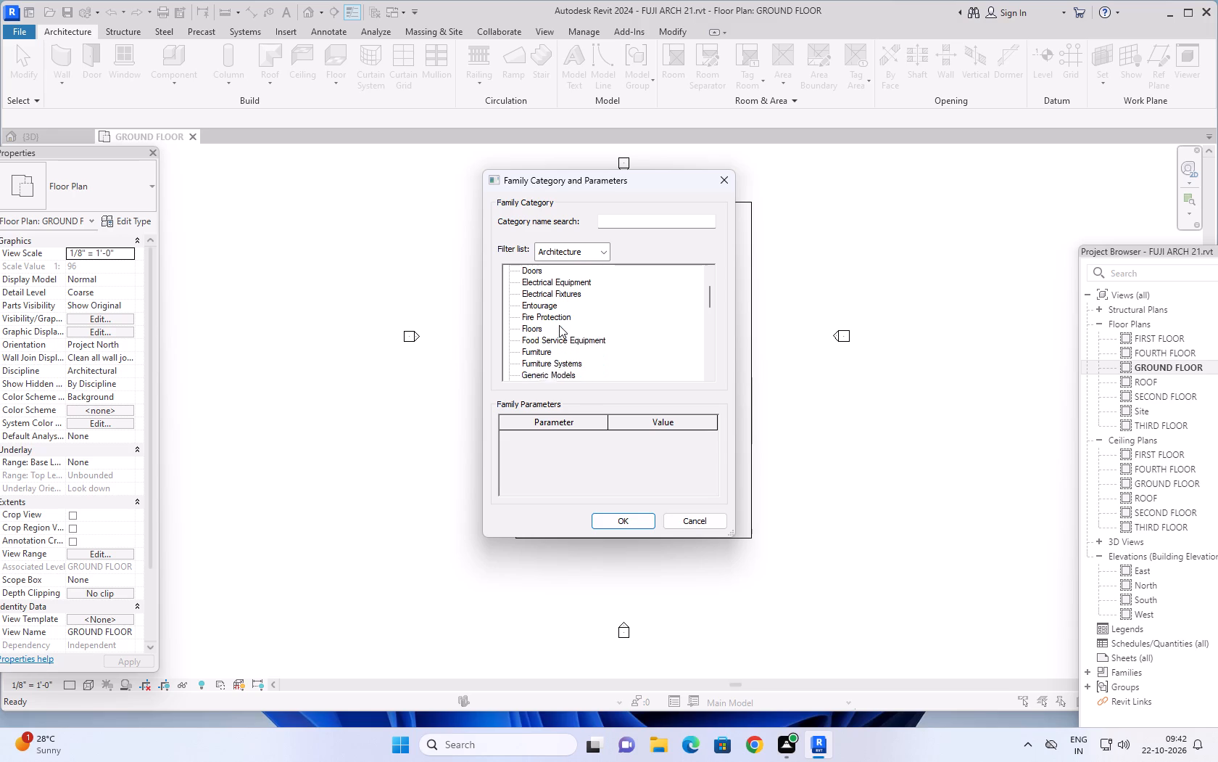
scroll(559, 325, "down", 3)
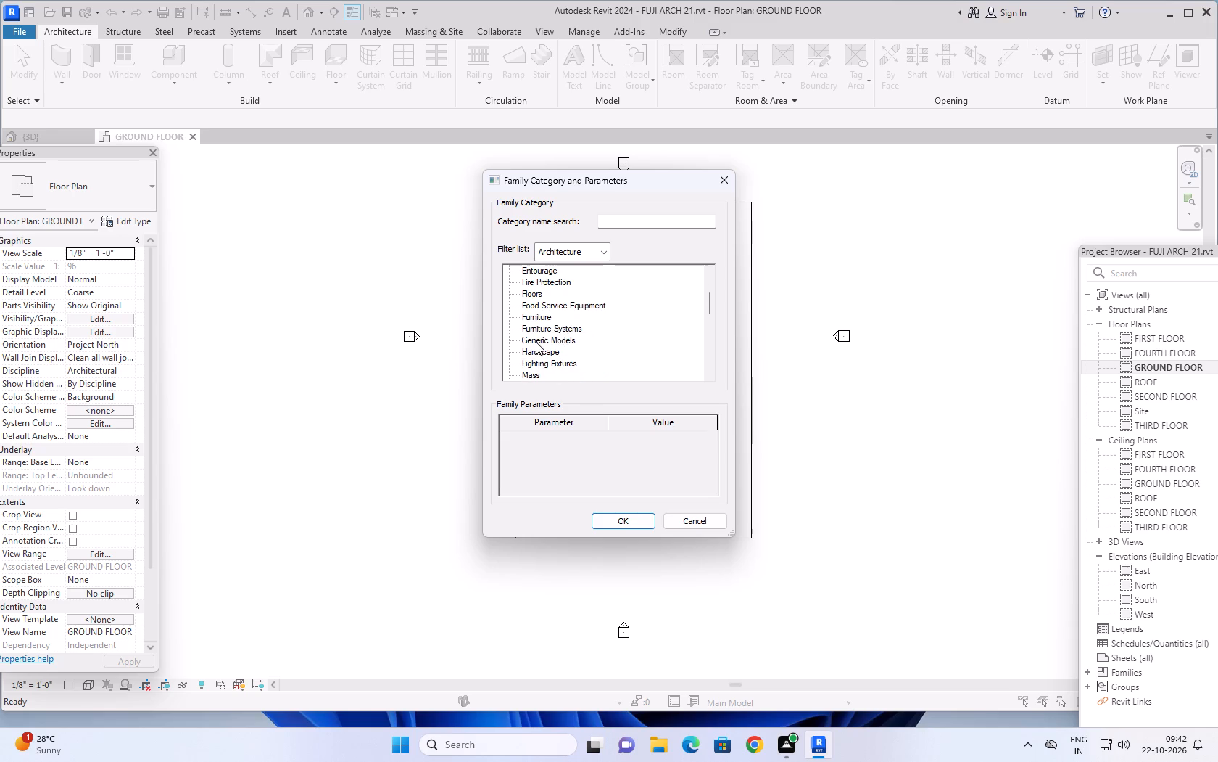
left_click(536, 342)
left_click(634, 520)
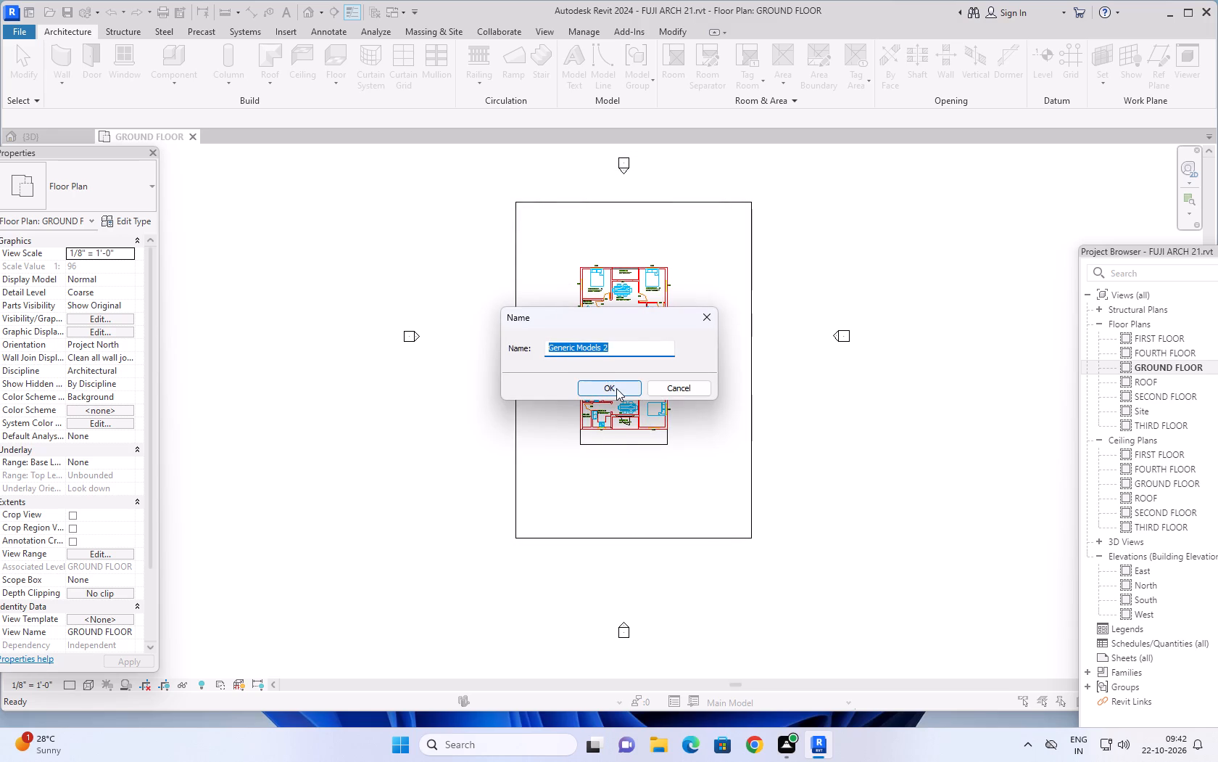
left_click(616, 388)
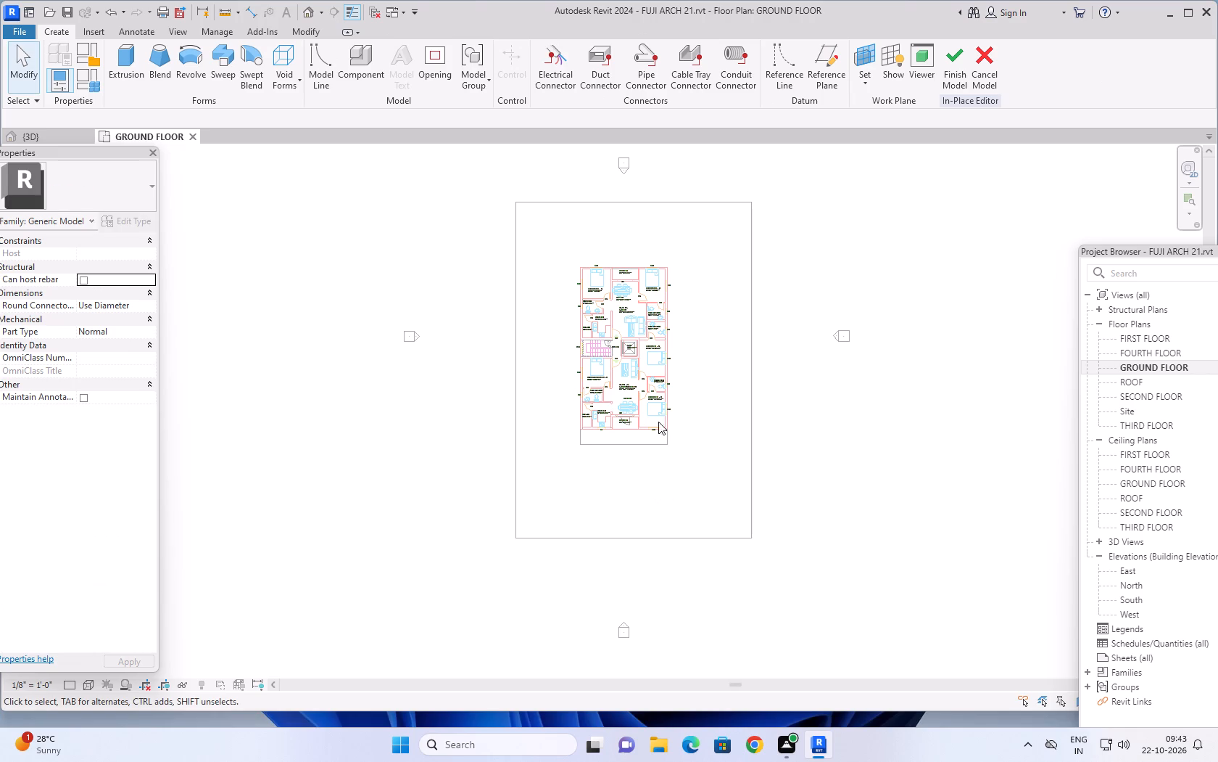
Begin an extrusion in the in-place model with the toposolid picked as its work plane.
left_click(866, 83)
left_click(878, 139)
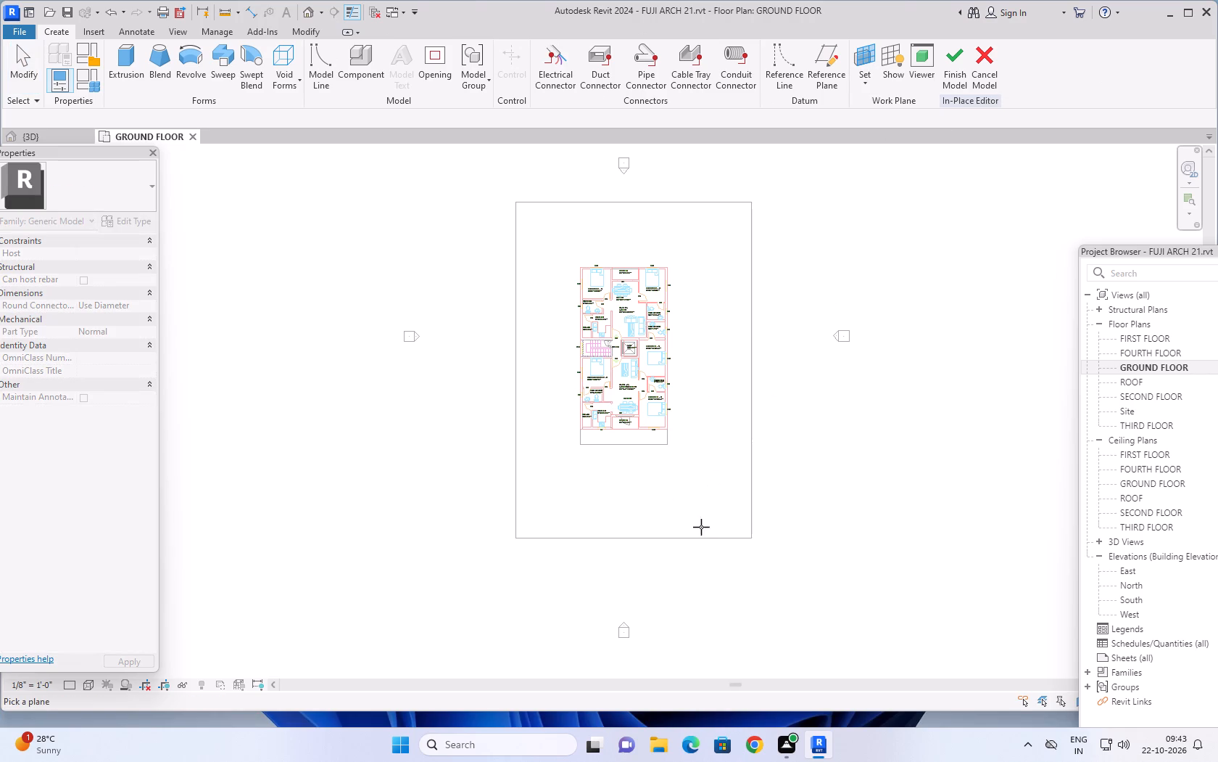
left_click(699, 538)
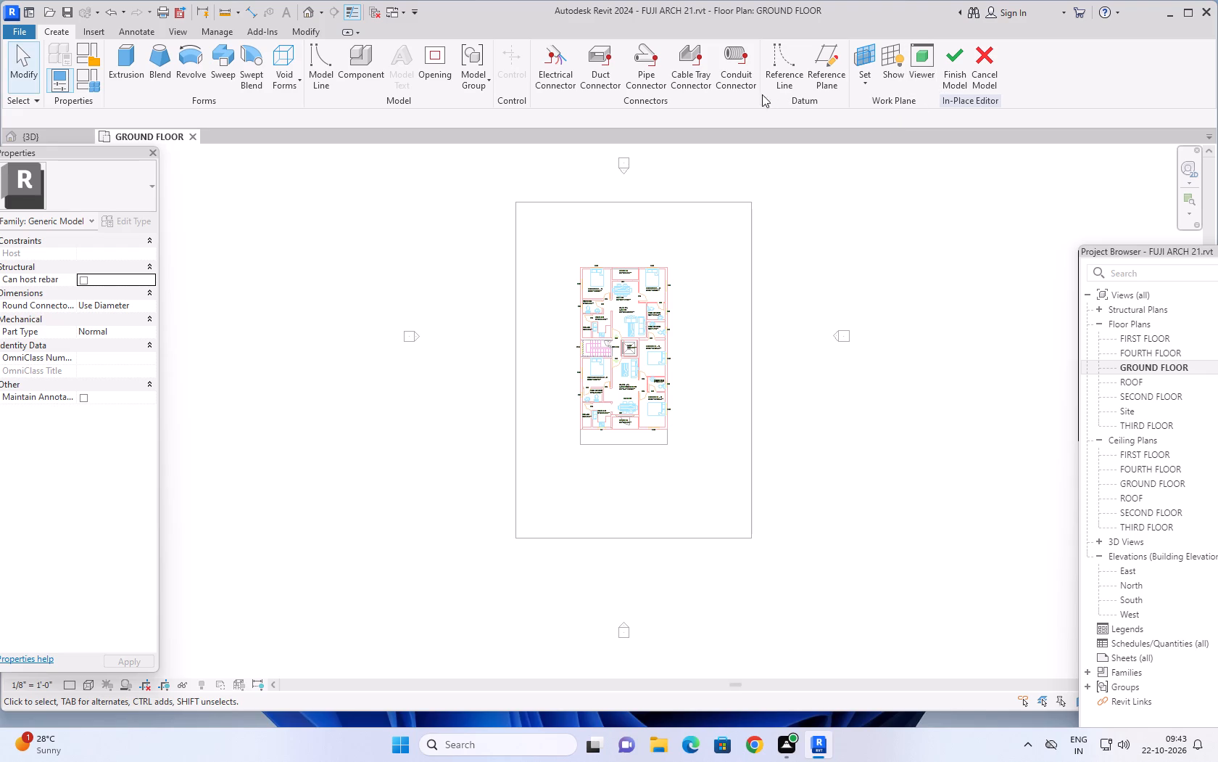
left_click(135, 56)
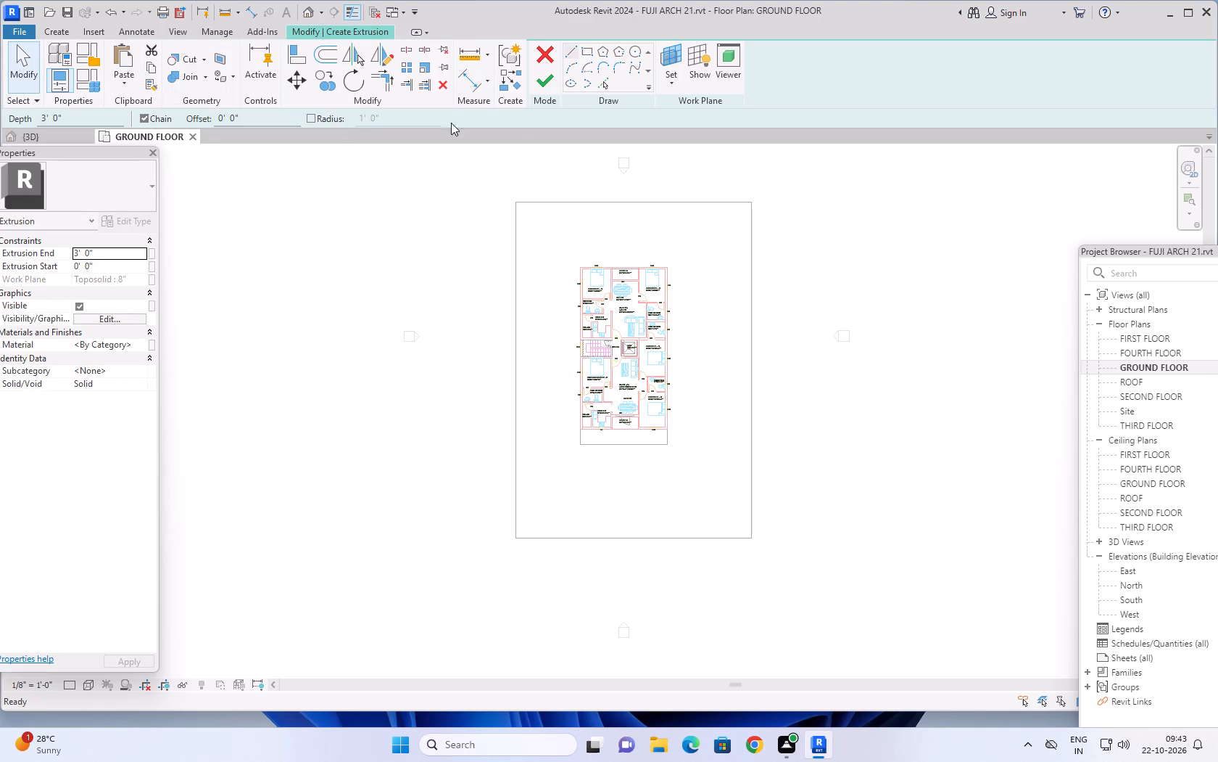
left_click(671, 86)
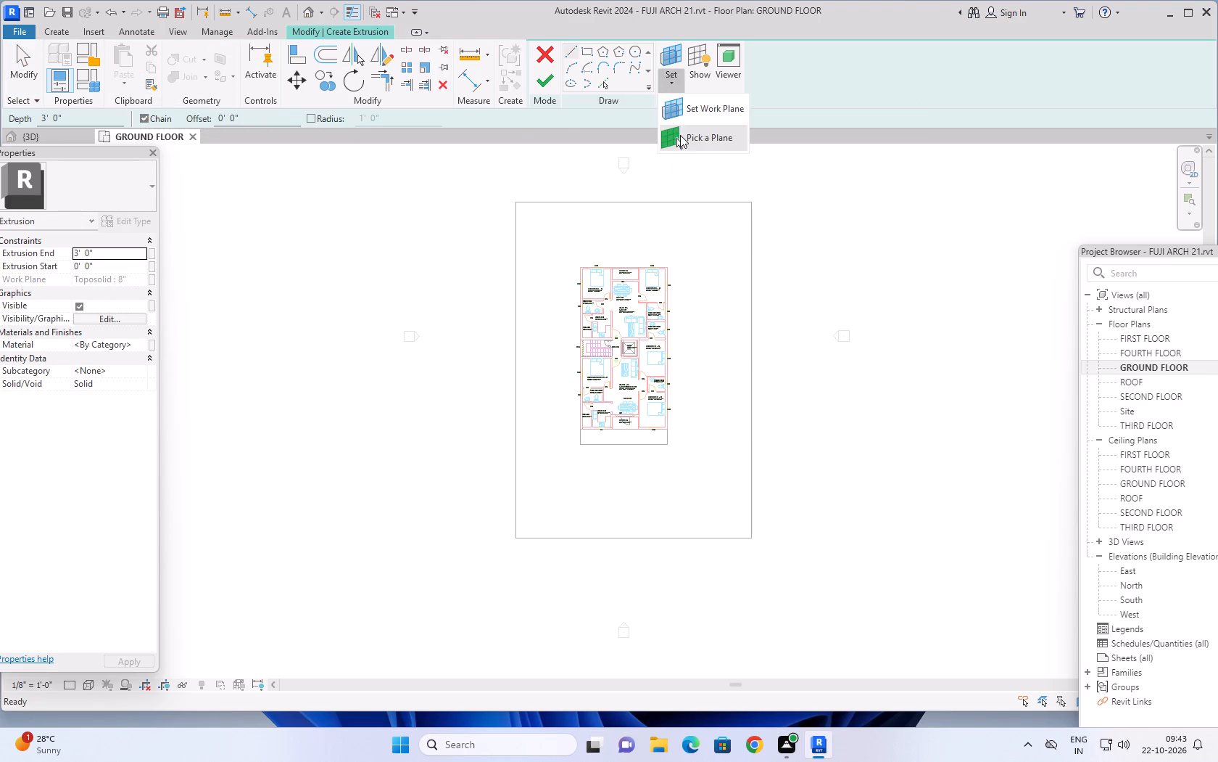
left_click(680, 135)
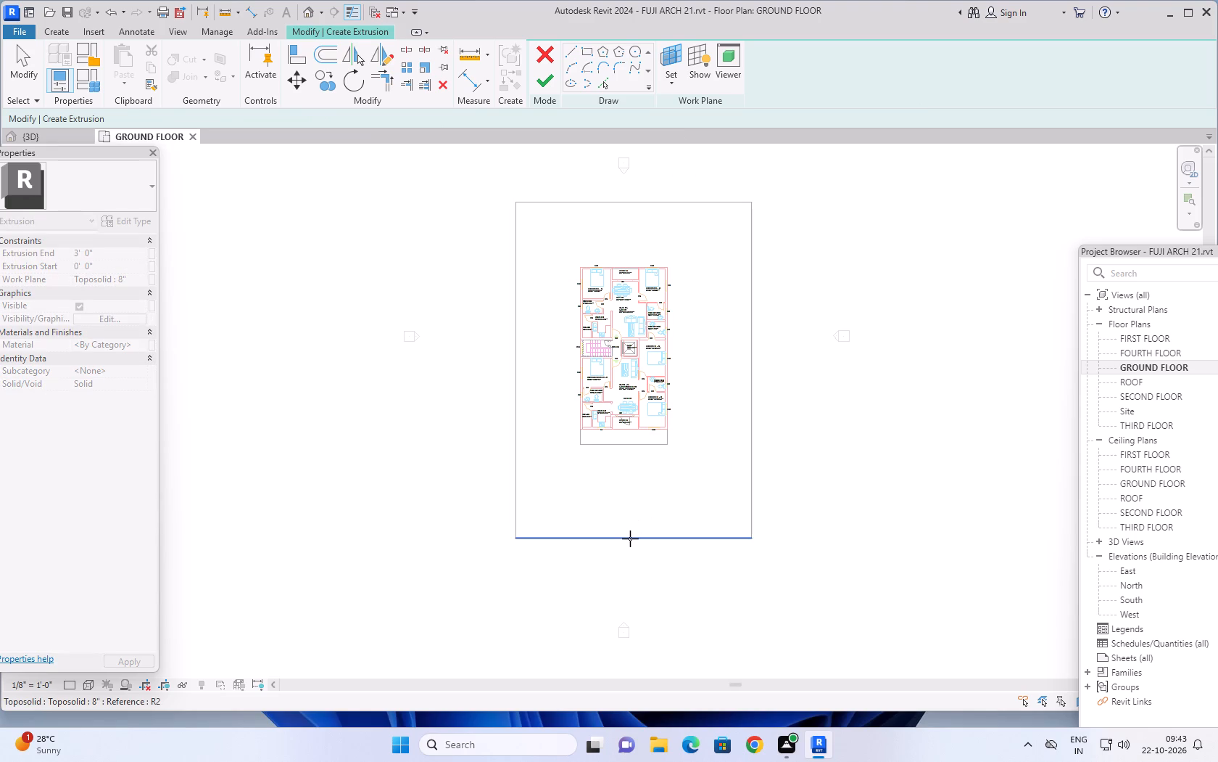
left_click(631, 535)
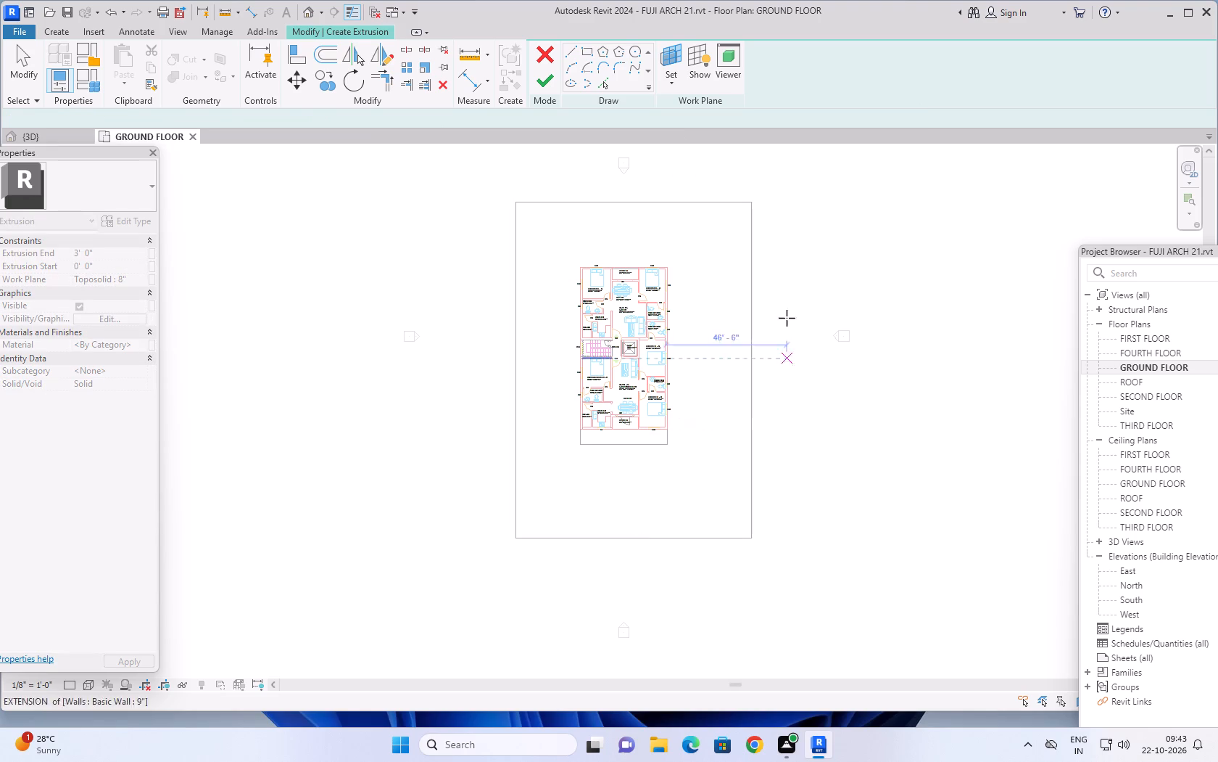
Sketch a rectangle about 90' 10 1/2" by 11' 8" across the toposolid's full width, between the building and the site's lower edge.
left_click(589, 49)
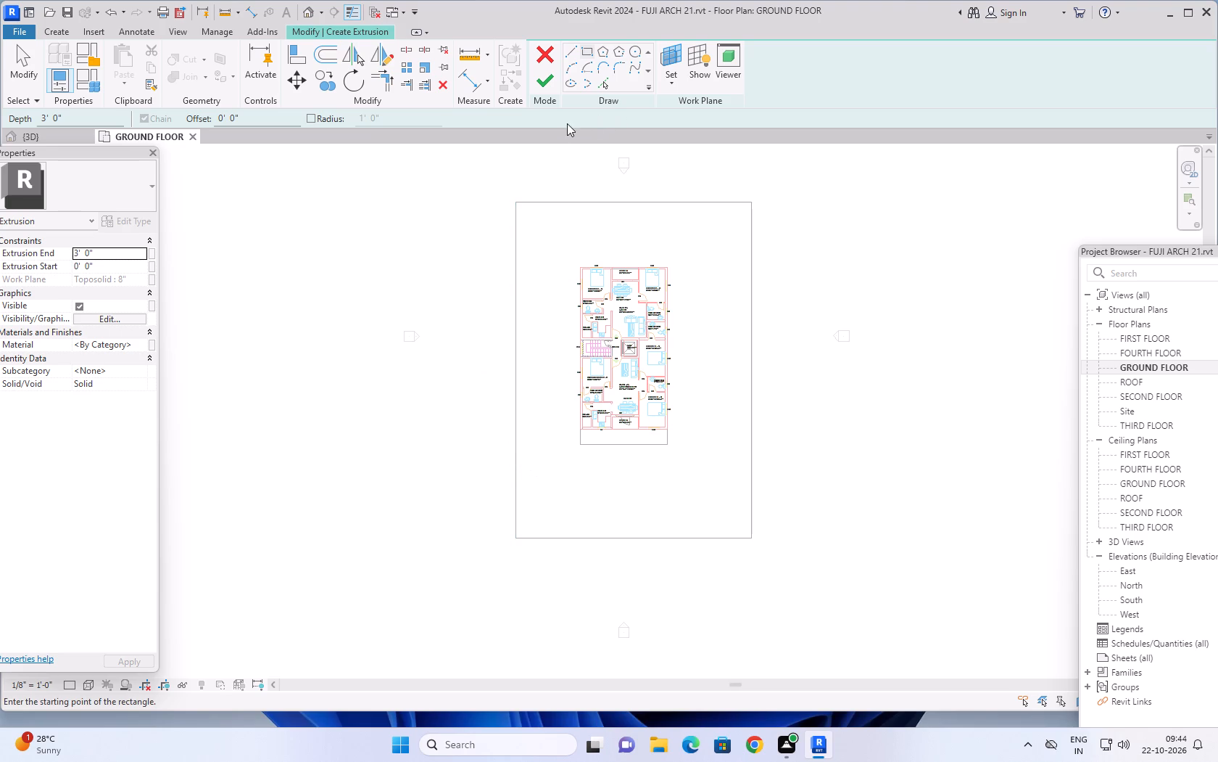
scroll(555, 474, "up", 4)
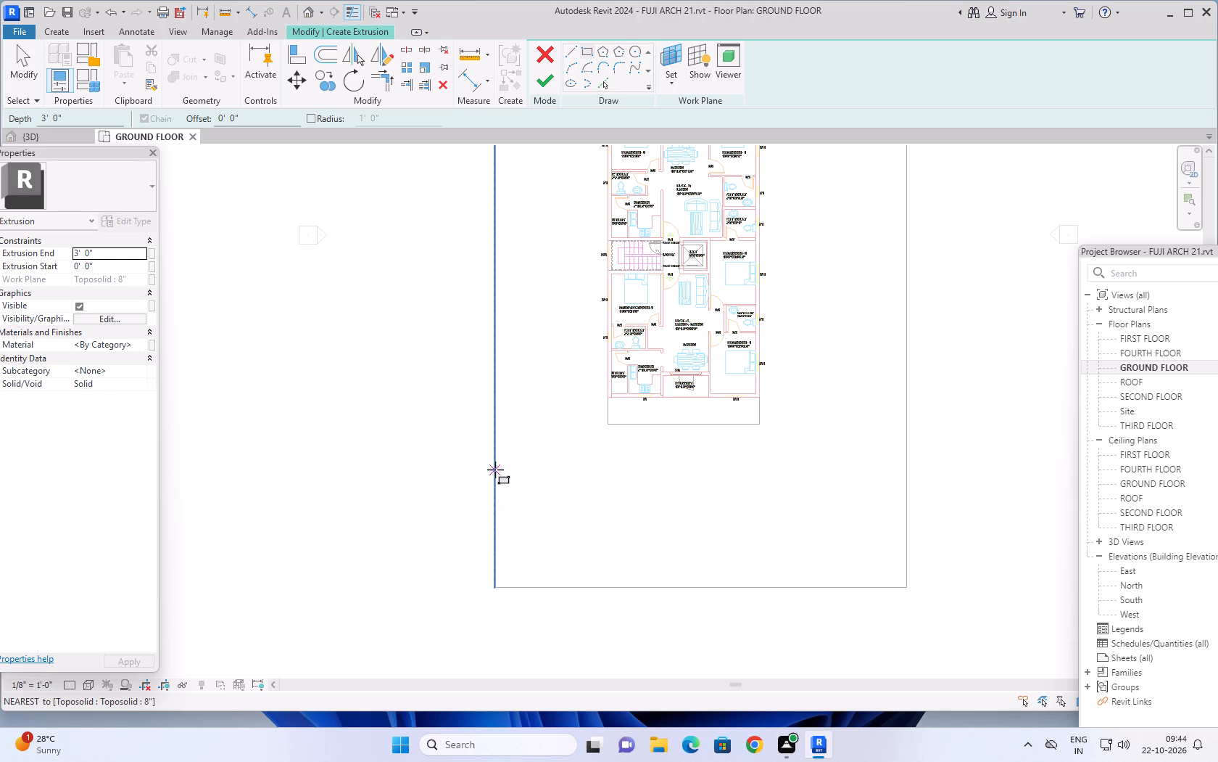
left_click(497, 463)
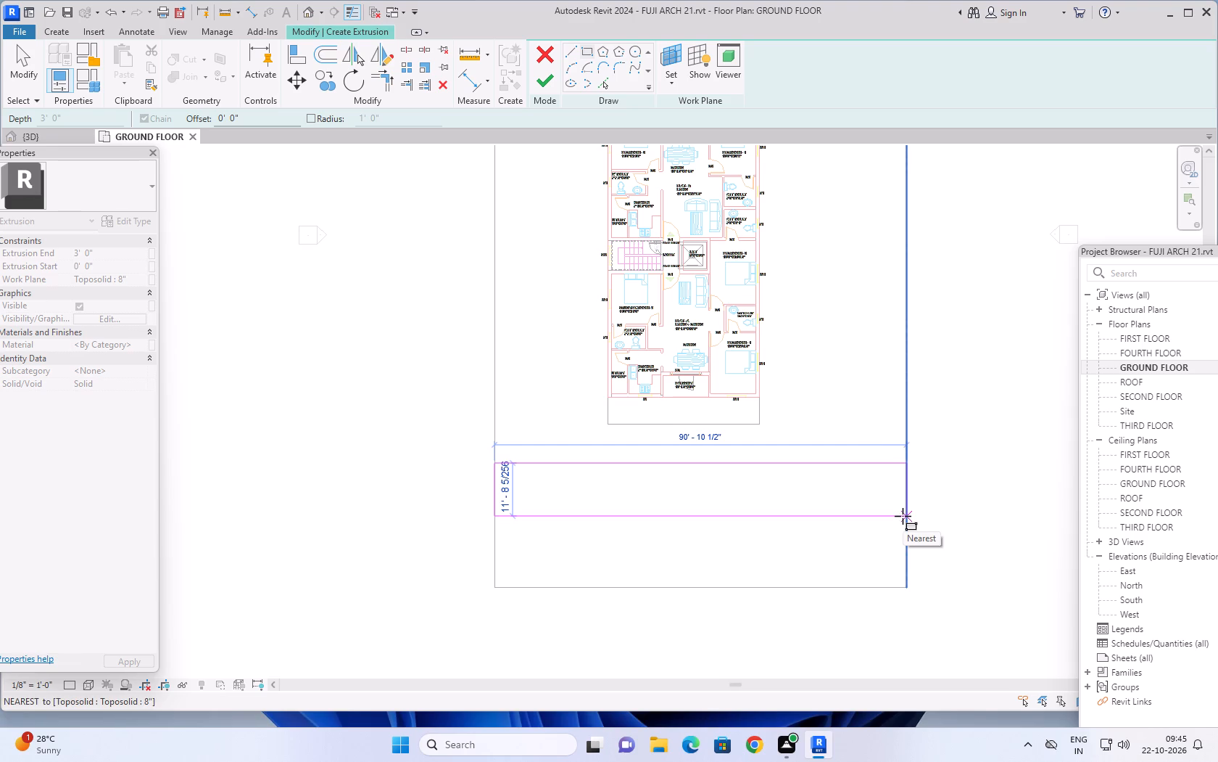
left_click(903, 516)
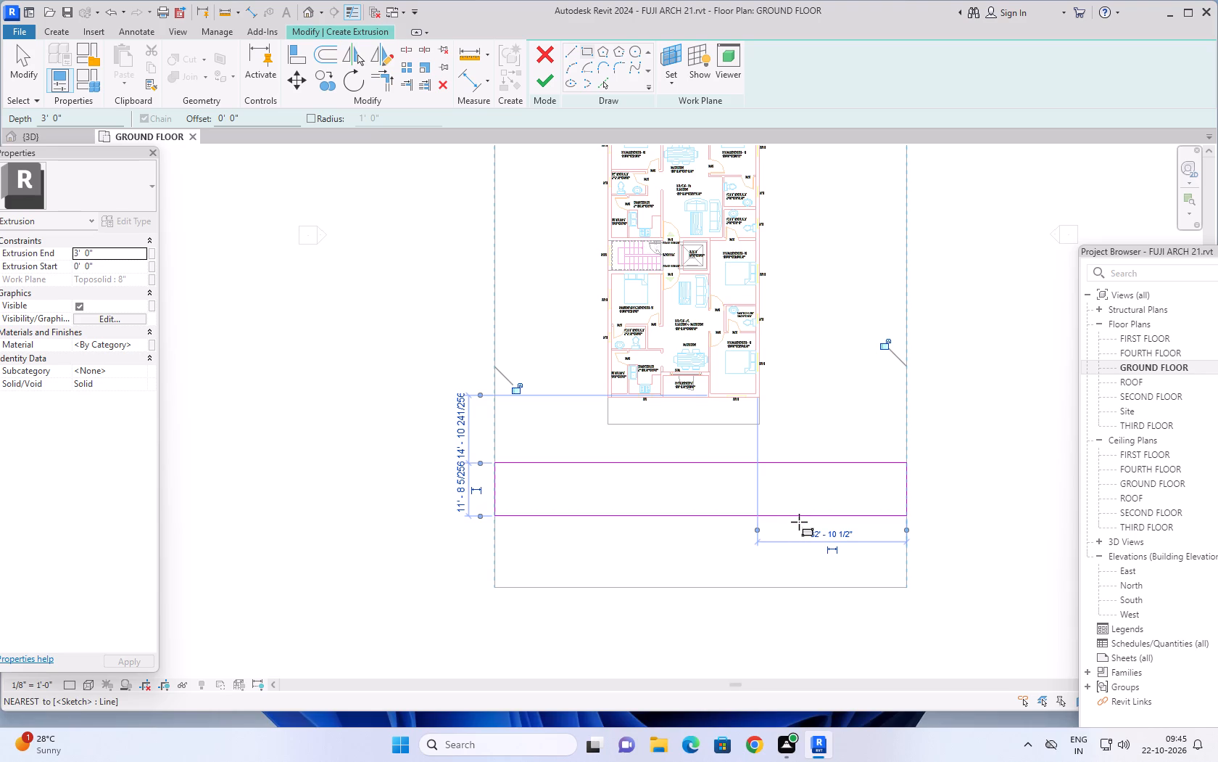
key("Escape")
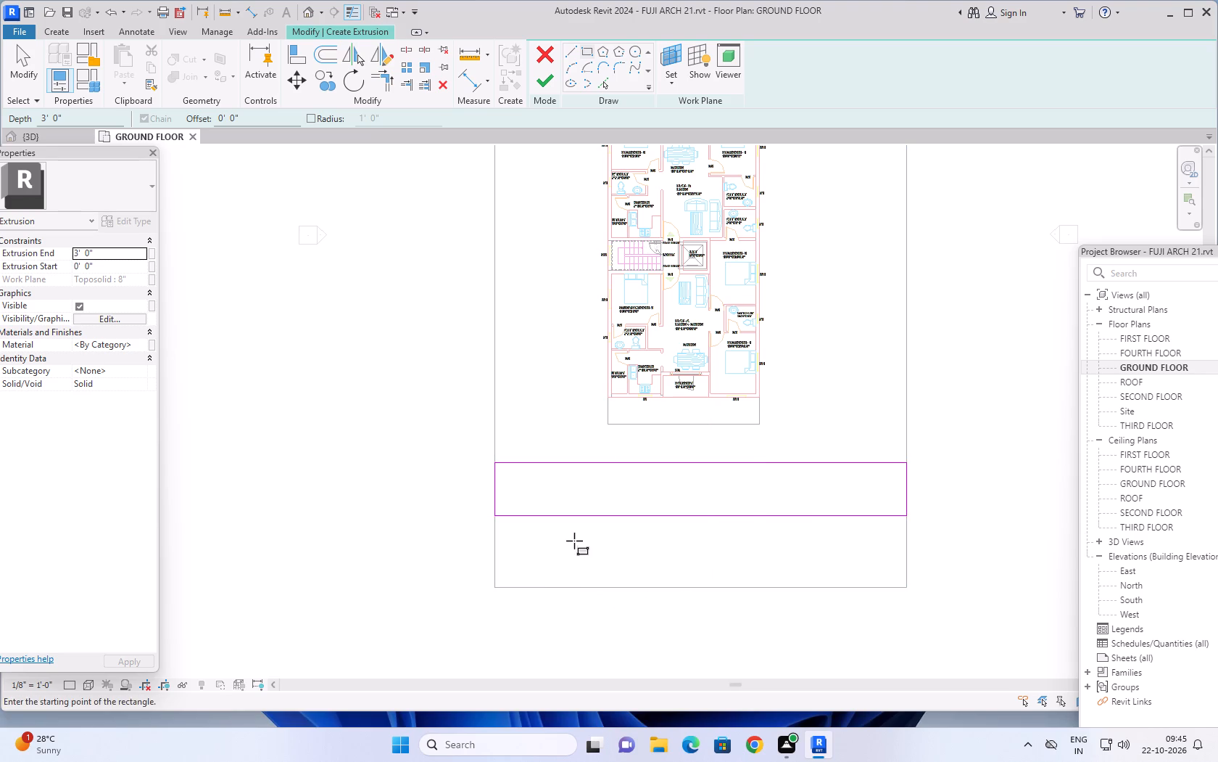
key("Escape")
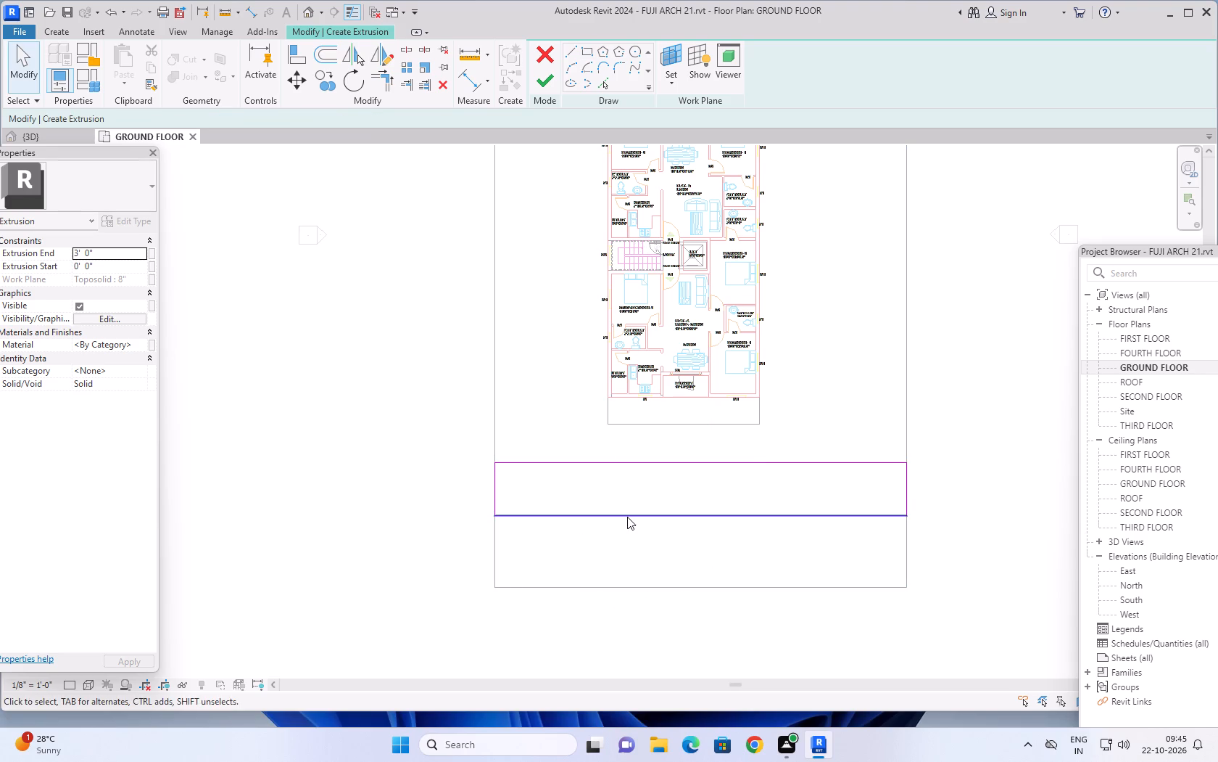
Examine the sketched strip's lower edge and its placement relative to the building and the site boundary.
left_click(627, 517)
scroll(455, 488, "up", 3)
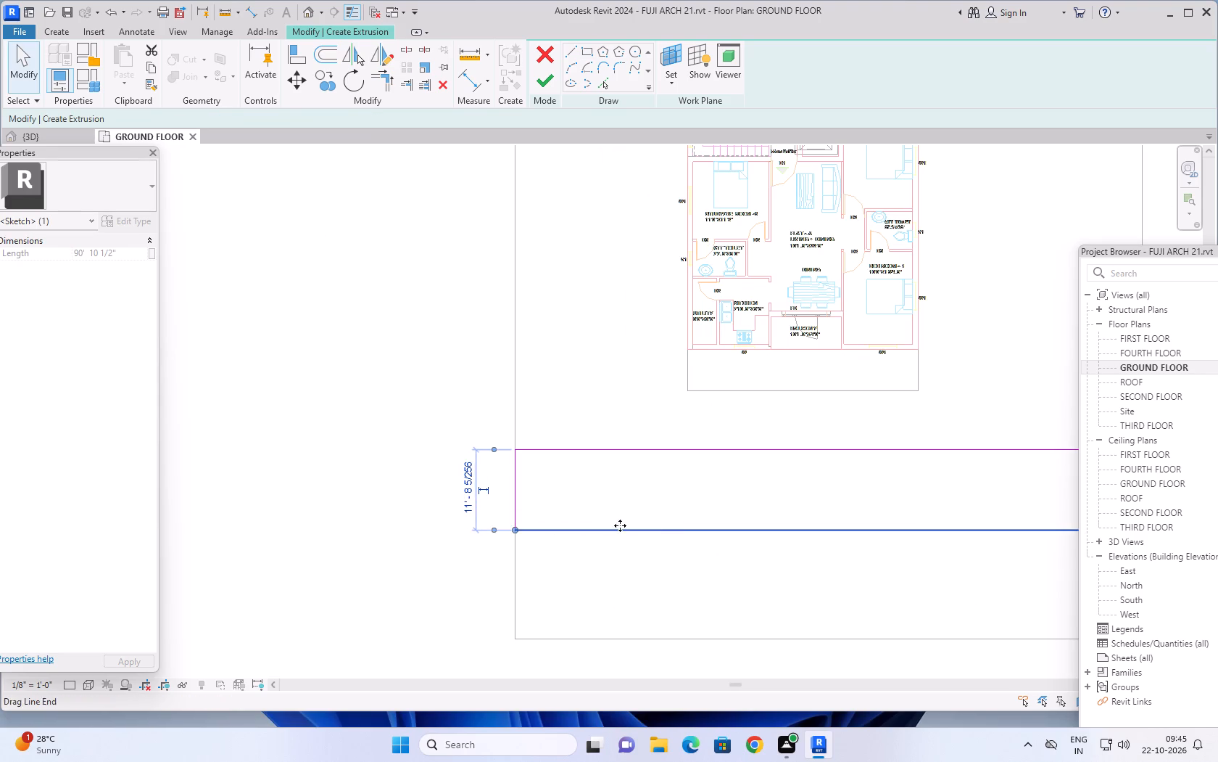
scroll(725, 551, "down", 3)
middle_click_drag(795, 562, 659, 578)
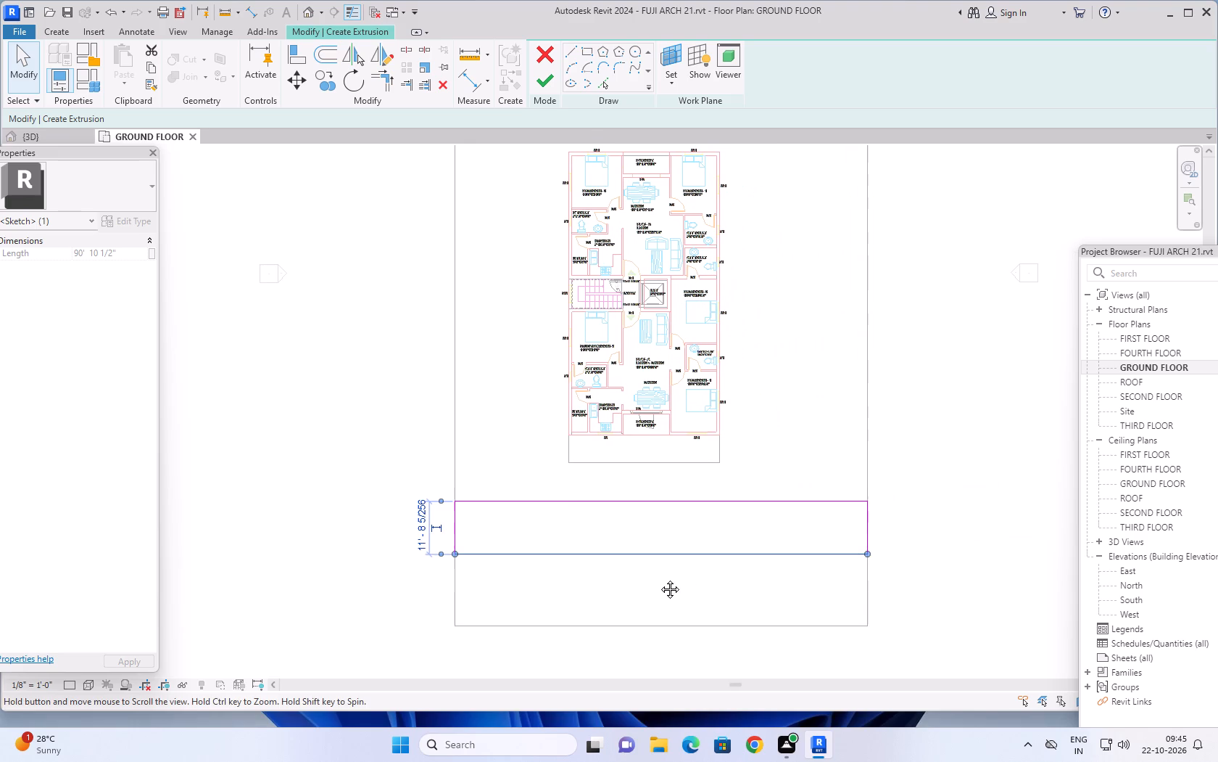
middle_click_drag(659, 578, 658, 579)
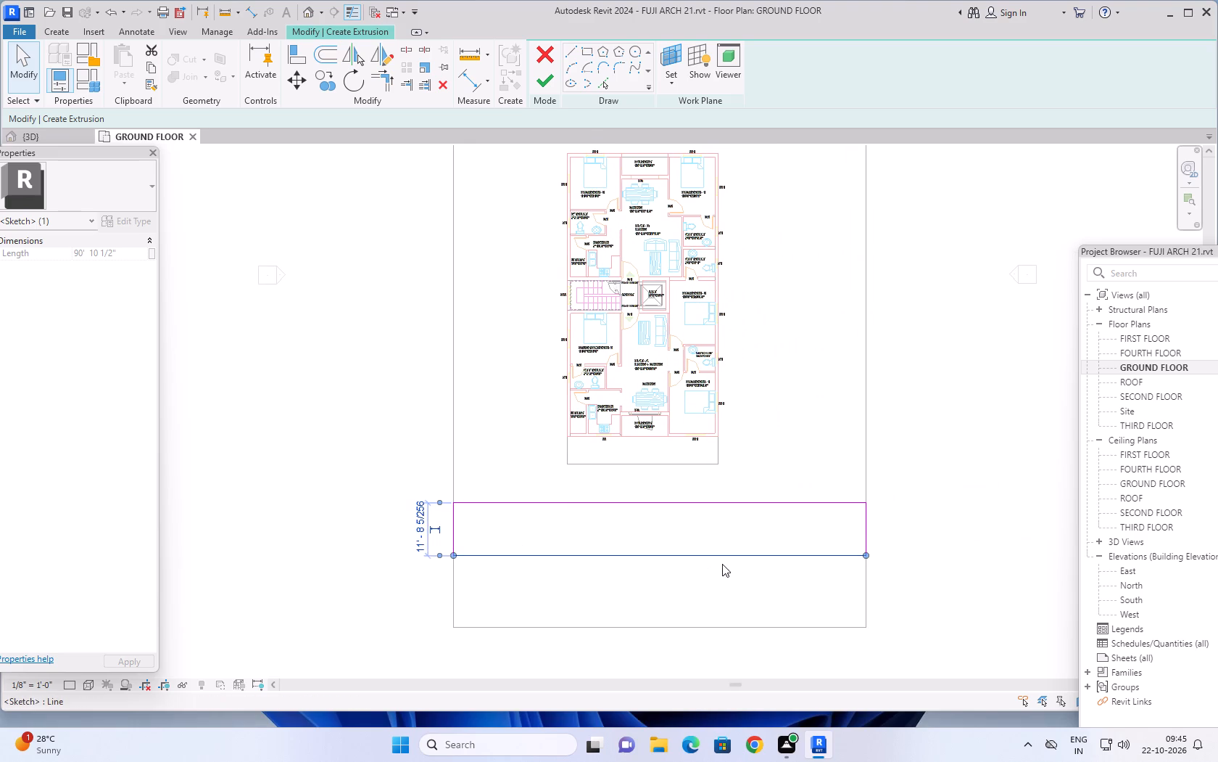
scroll(724, 564, "down", 2)
scroll(832, 544, "down", 1)
middle_click_drag(905, 502, 863, 507)
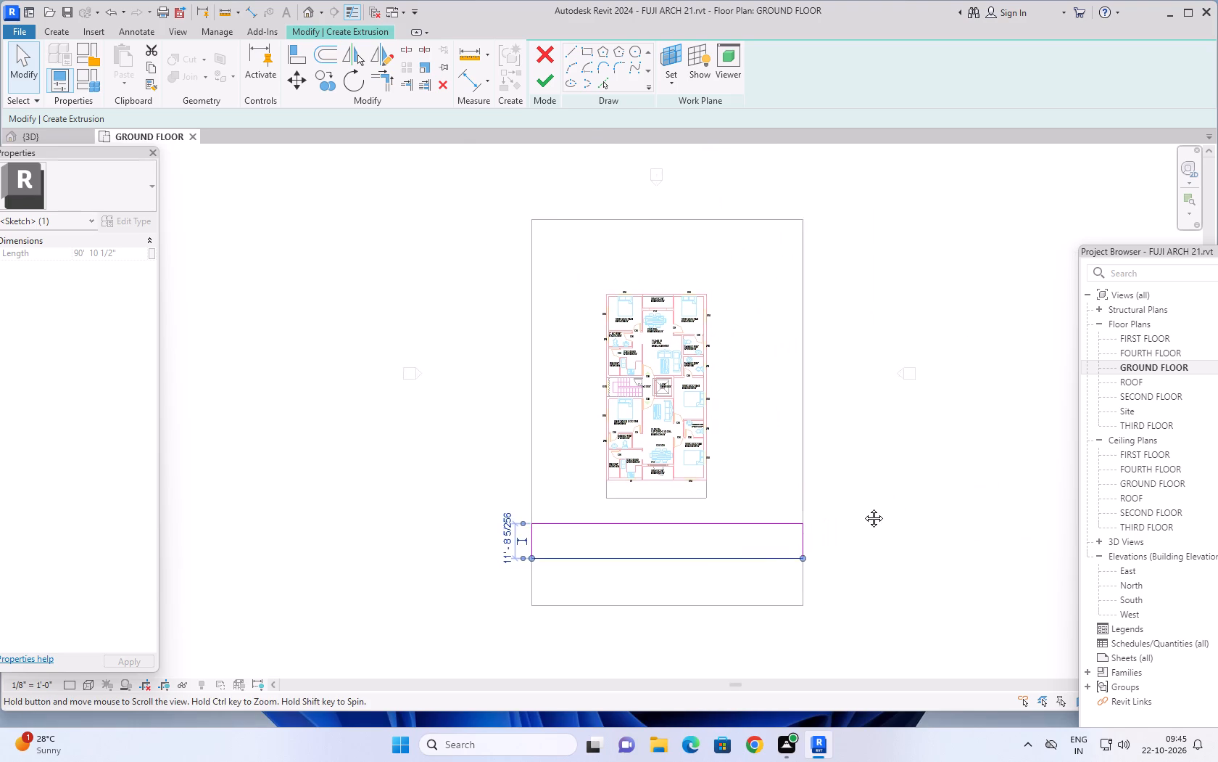
middle_click_drag(863, 507, 827, 518)
scroll(711, 519, "up", 3)
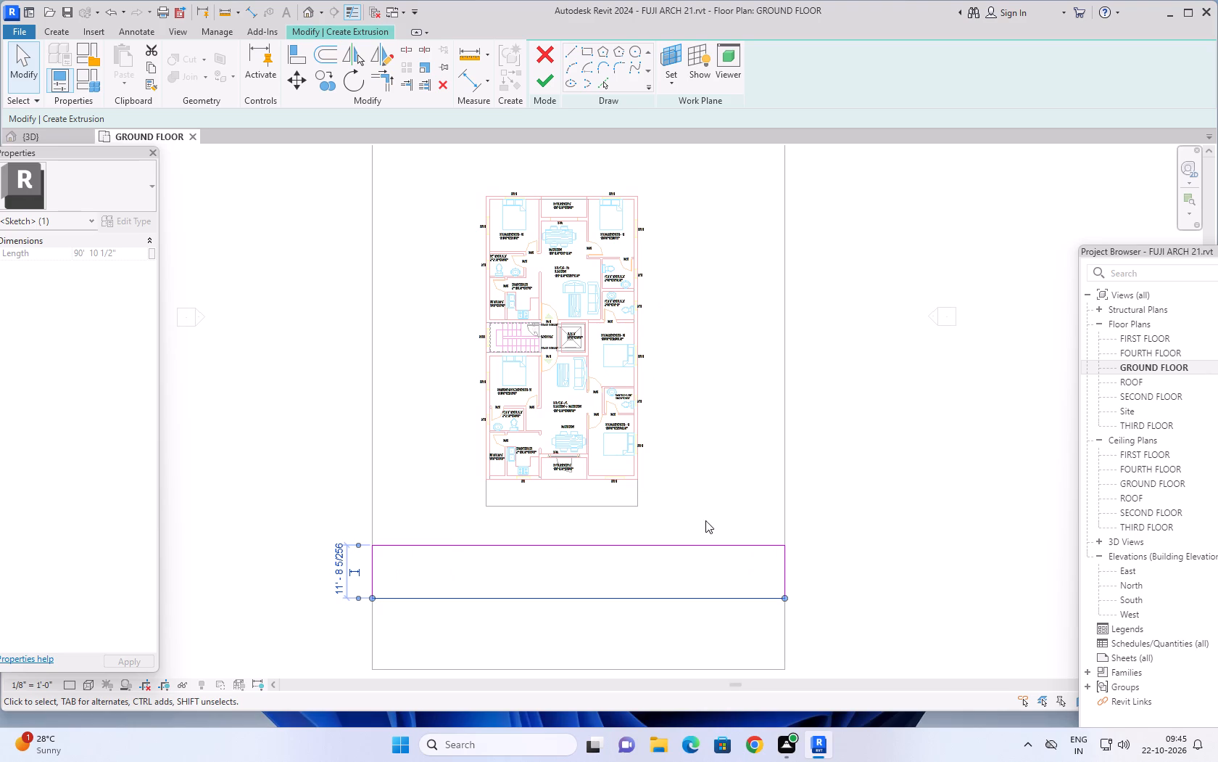
scroll(568, 530, "up", 3)
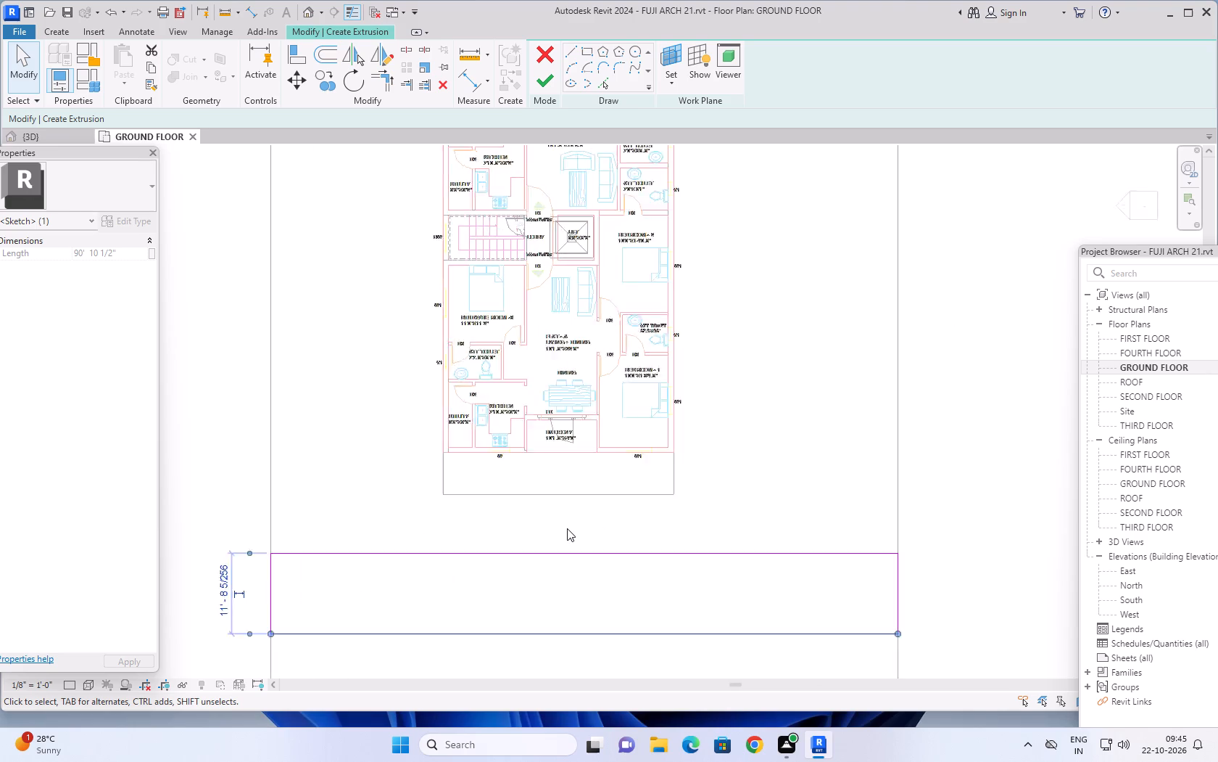
scroll(567, 528, "up", 1)
scroll(574, 525, "down", 2)
scroll(641, 519, "down", 2)
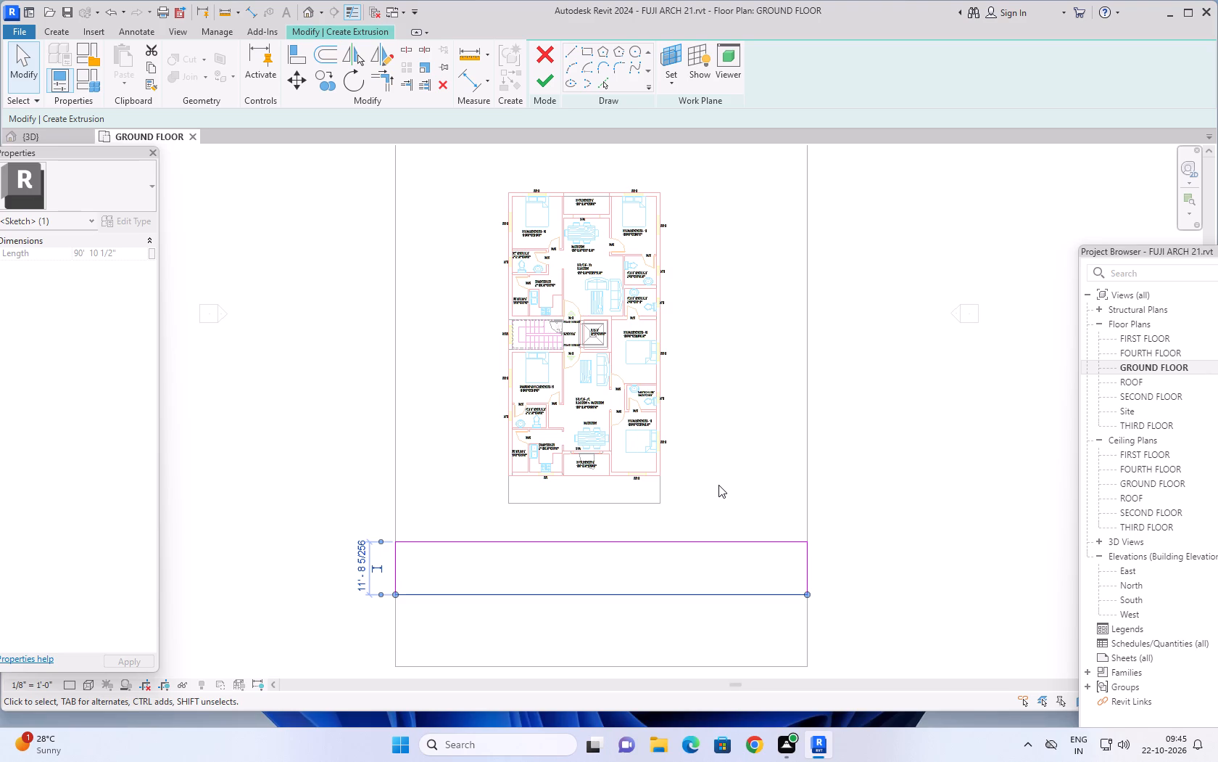
key("Escape")
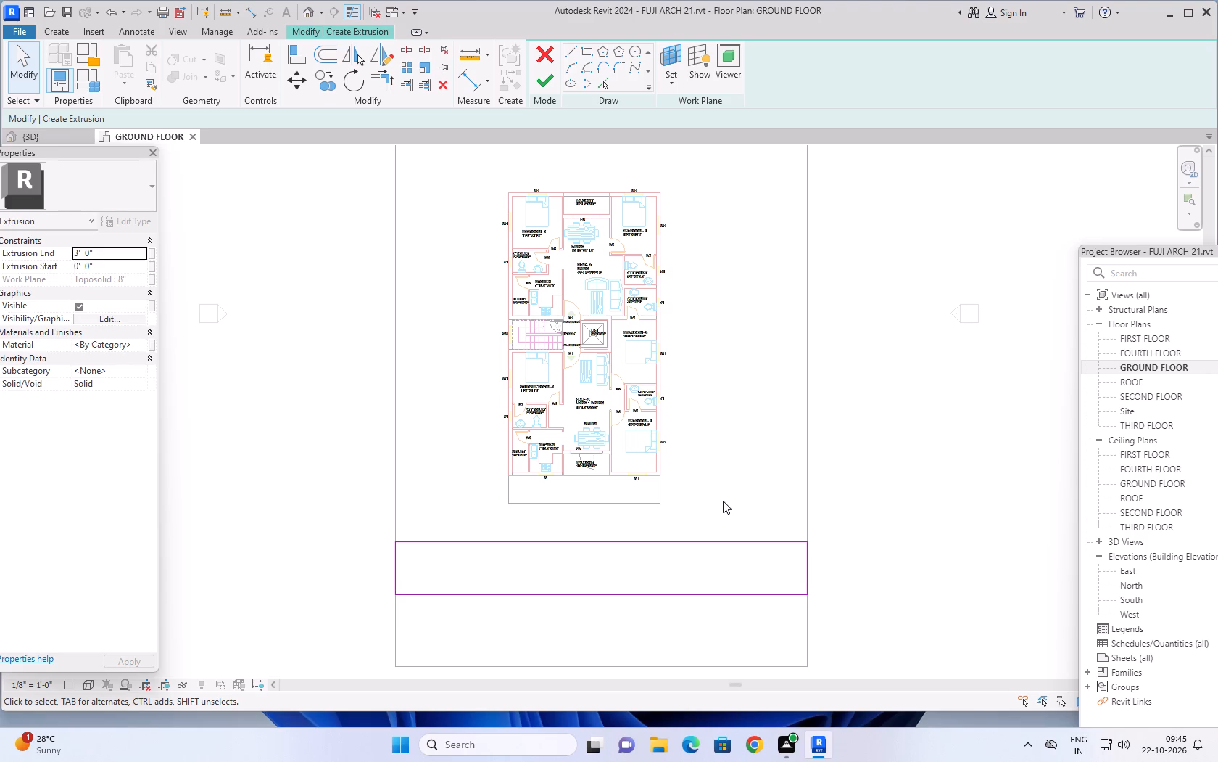
Set the extrusion end to -6".
left_click(104, 256)
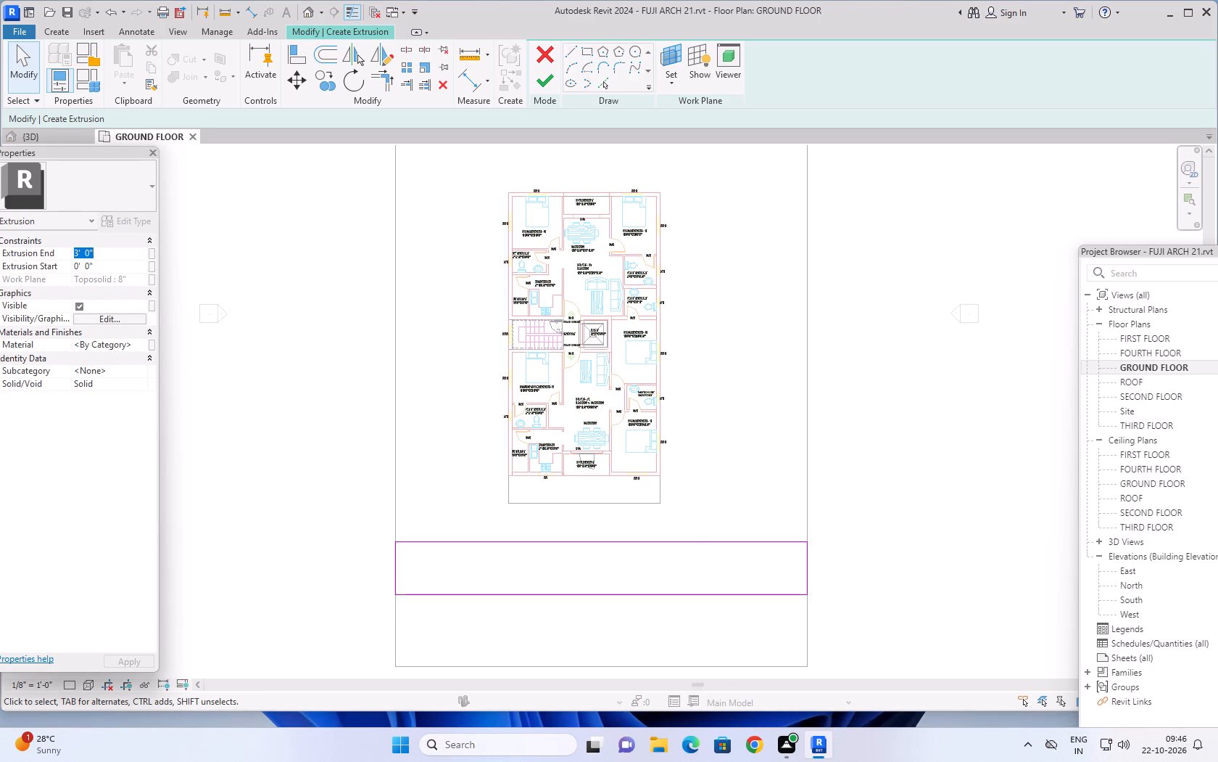
key("BackSpace")
key("minus")
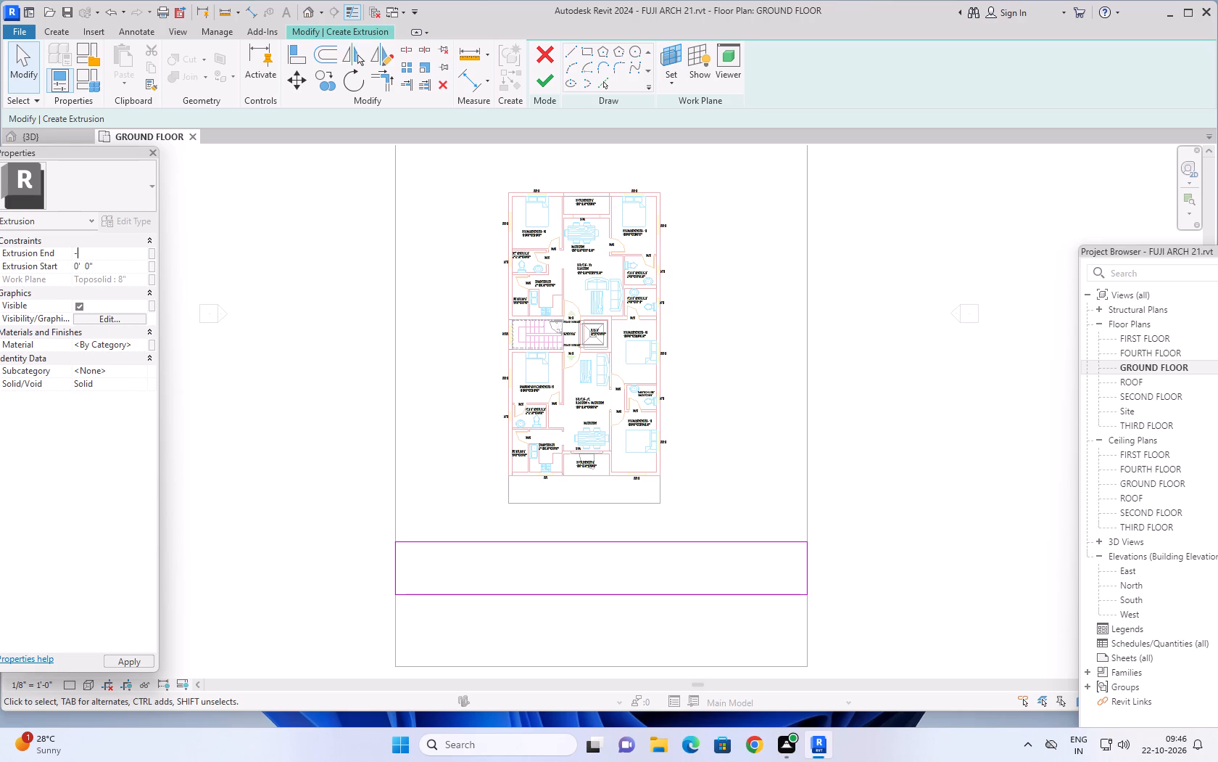
key("6")
key("shift+quotedbl")
key("Return")
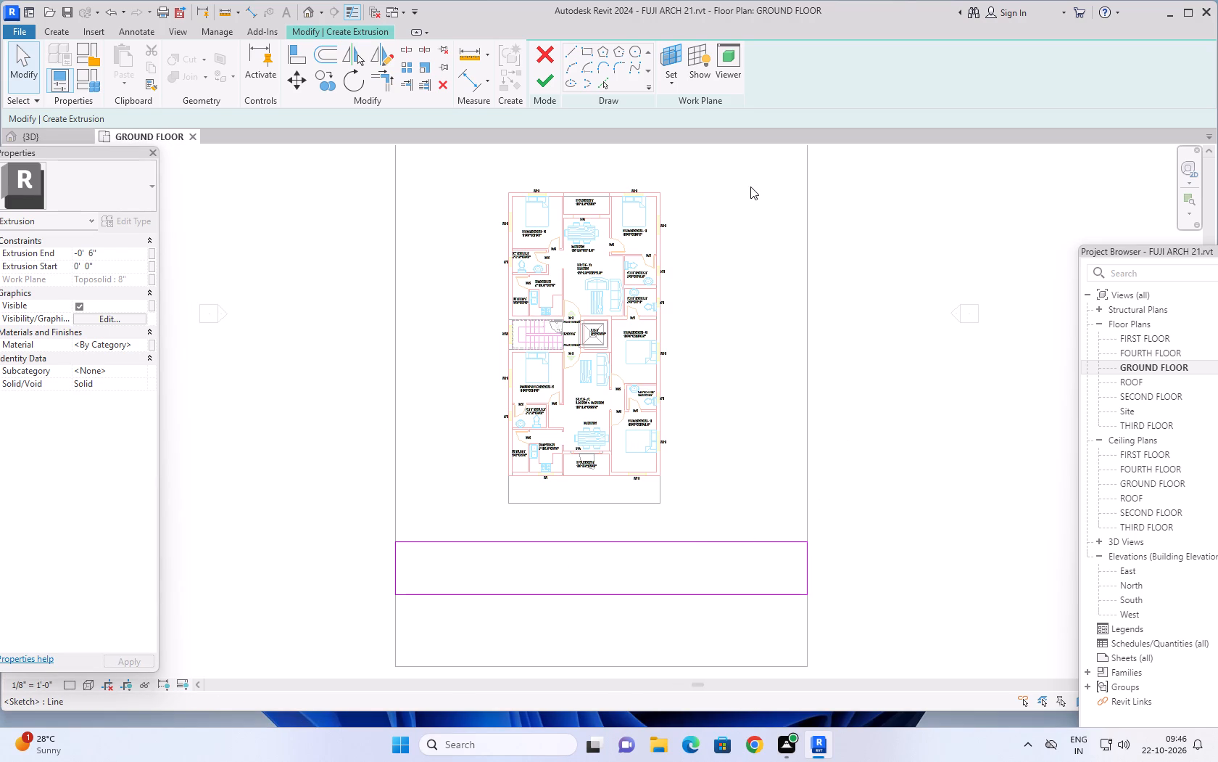
Sketch a vertical strip 11' wide and about 101' 10" long along the site's right edge, from the horizontal strip to the upper boundary.
left_click(588, 52)
scroll(771, 242, "down", 2)
middle_click_drag(774, 248, 771, 272)
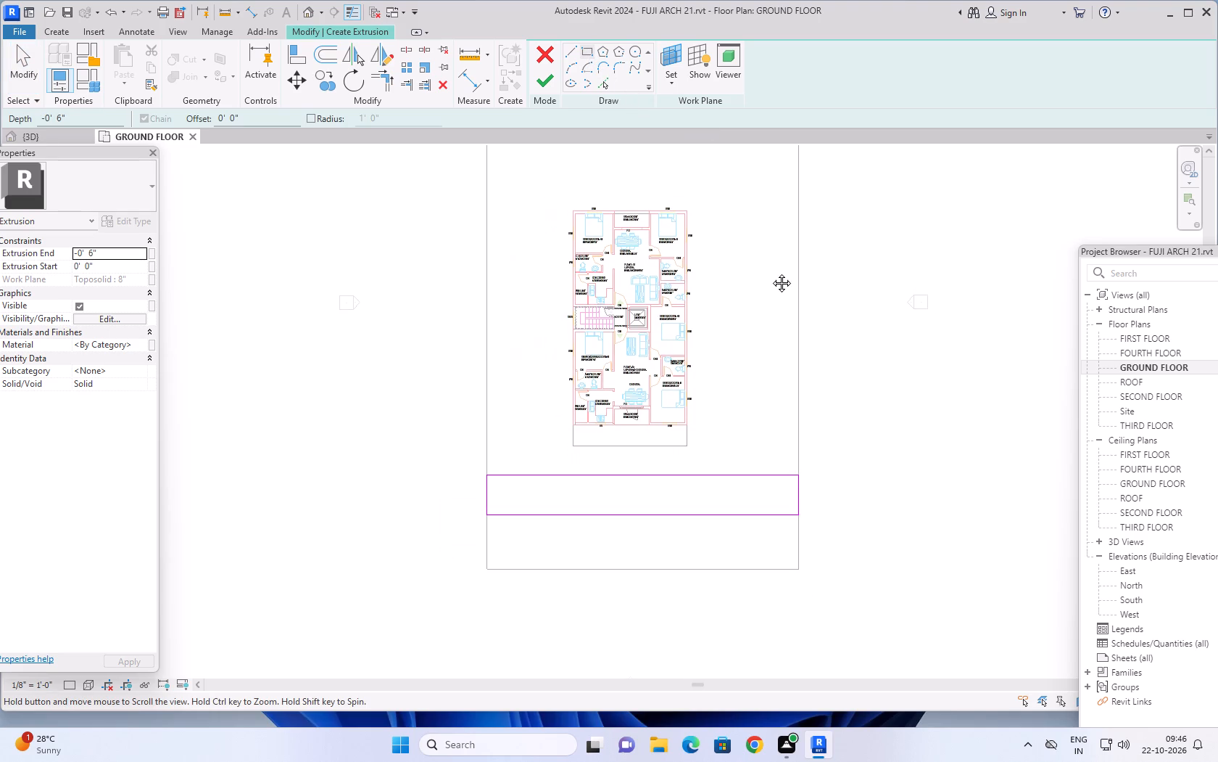
middle_click_drag(771, 272, 727, 338)
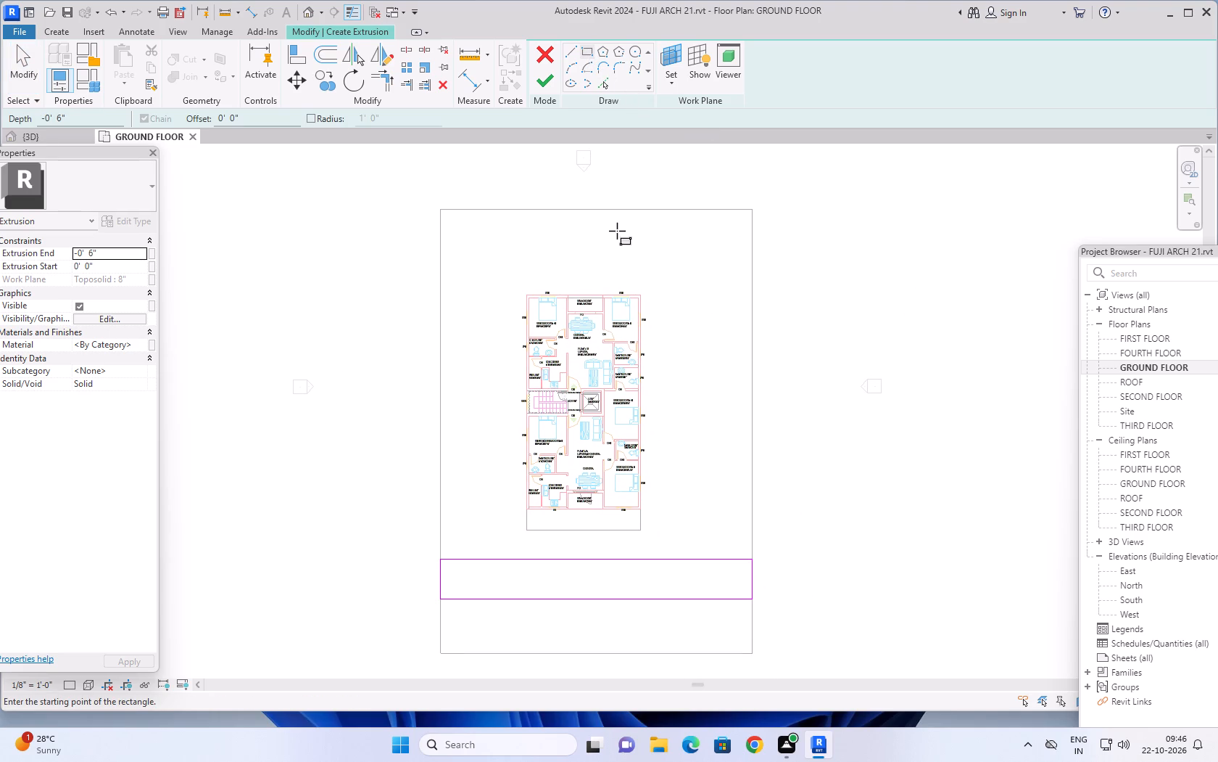
left_click(570, 54)
left_click(751, 557)
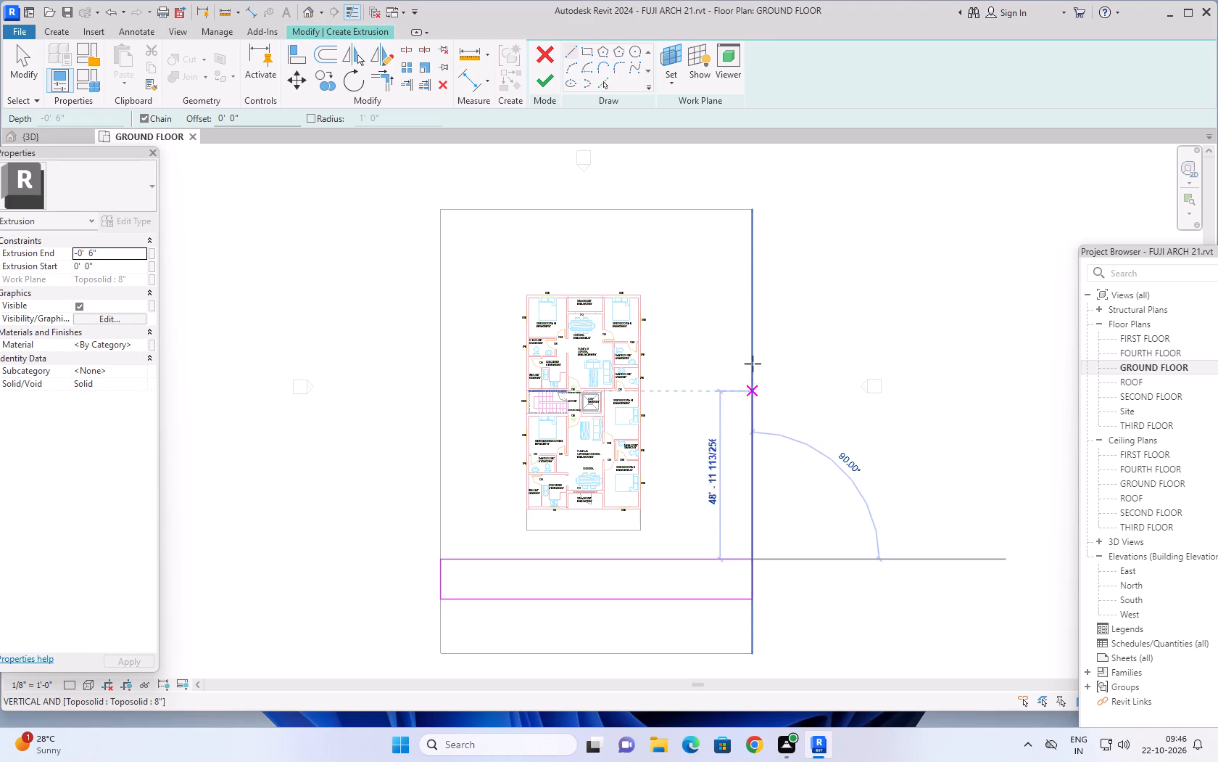
left_click(754, 211)
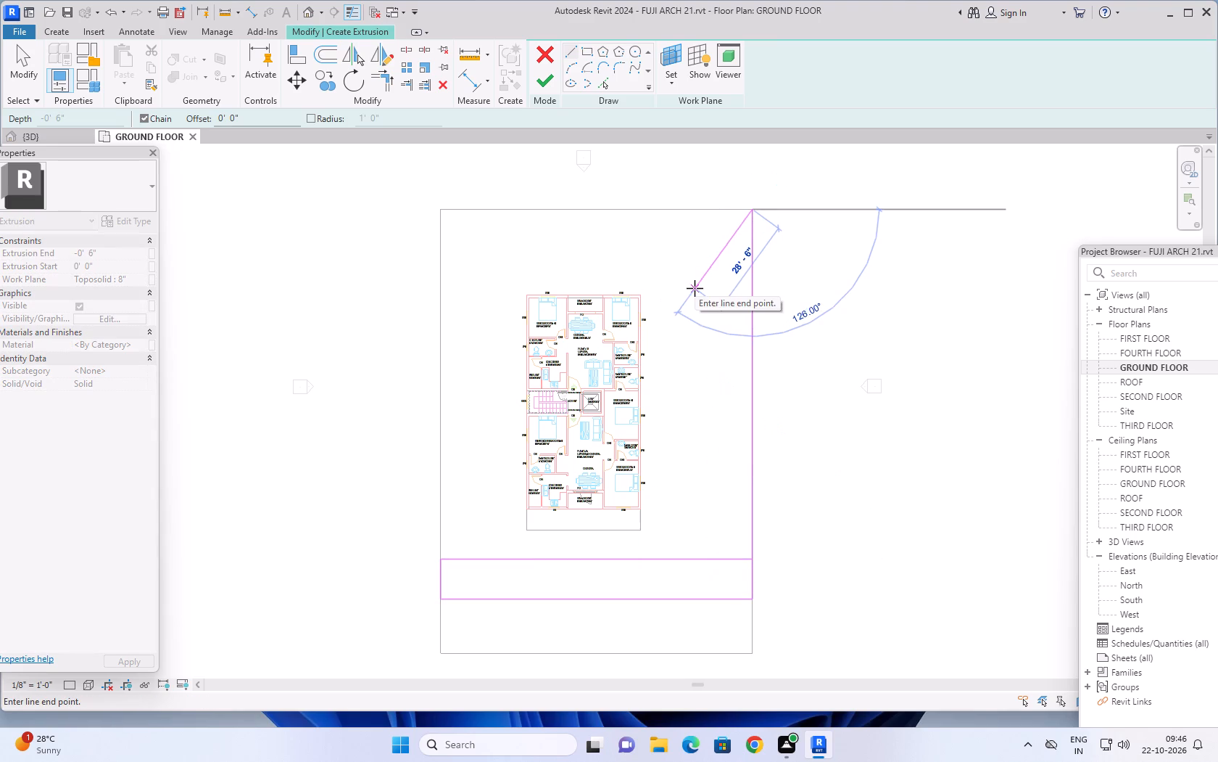
left_click(714, 212)
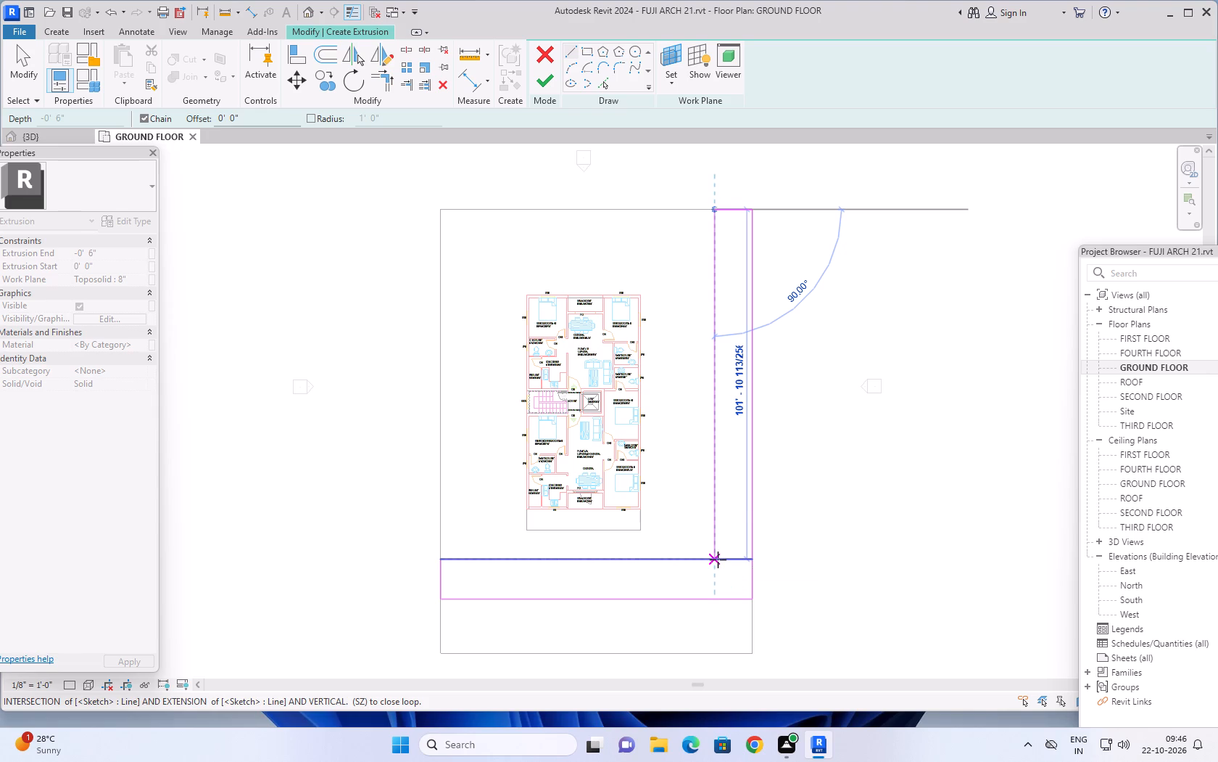
left_click(717, 562)
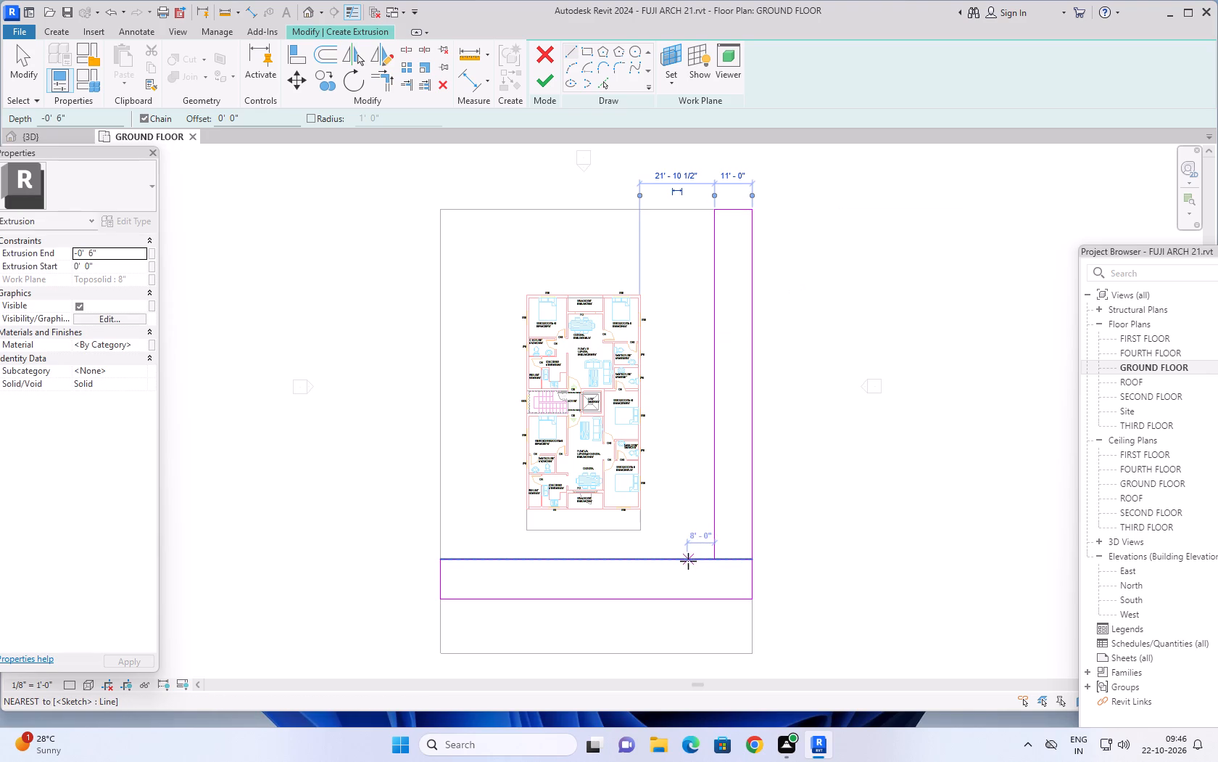
key("Escape")
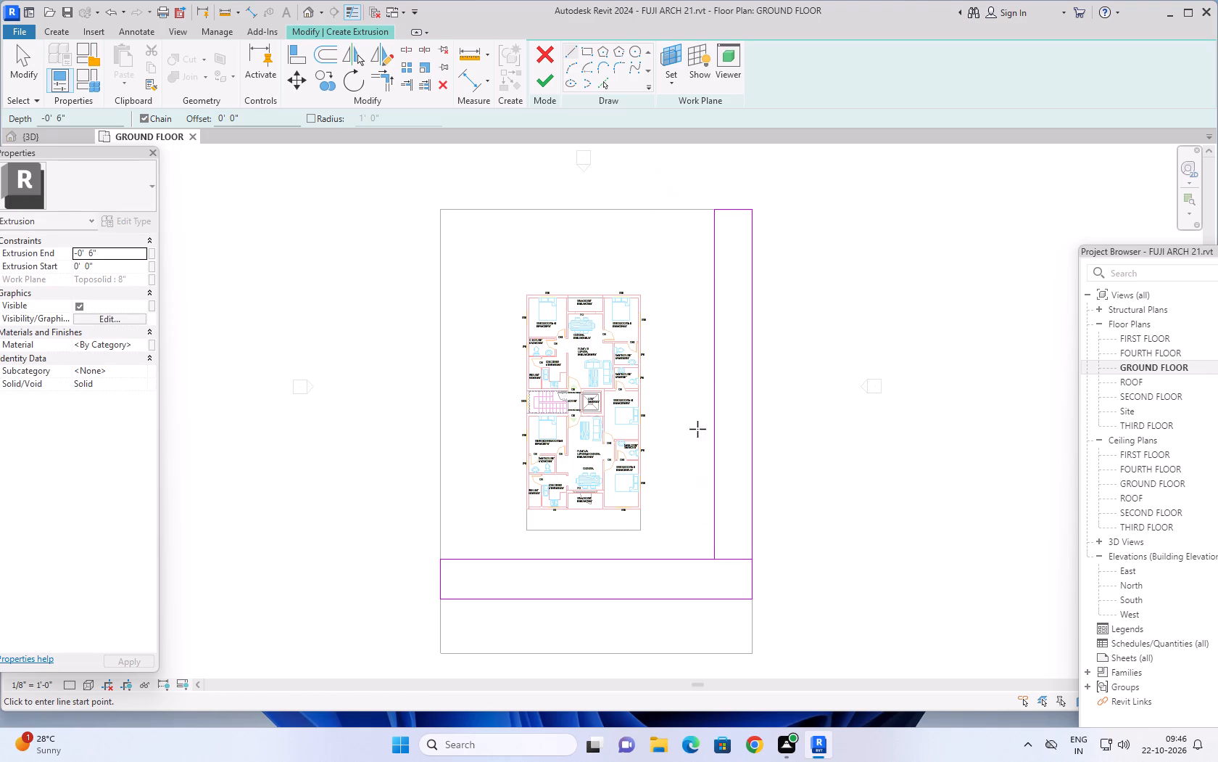
key("Escape")
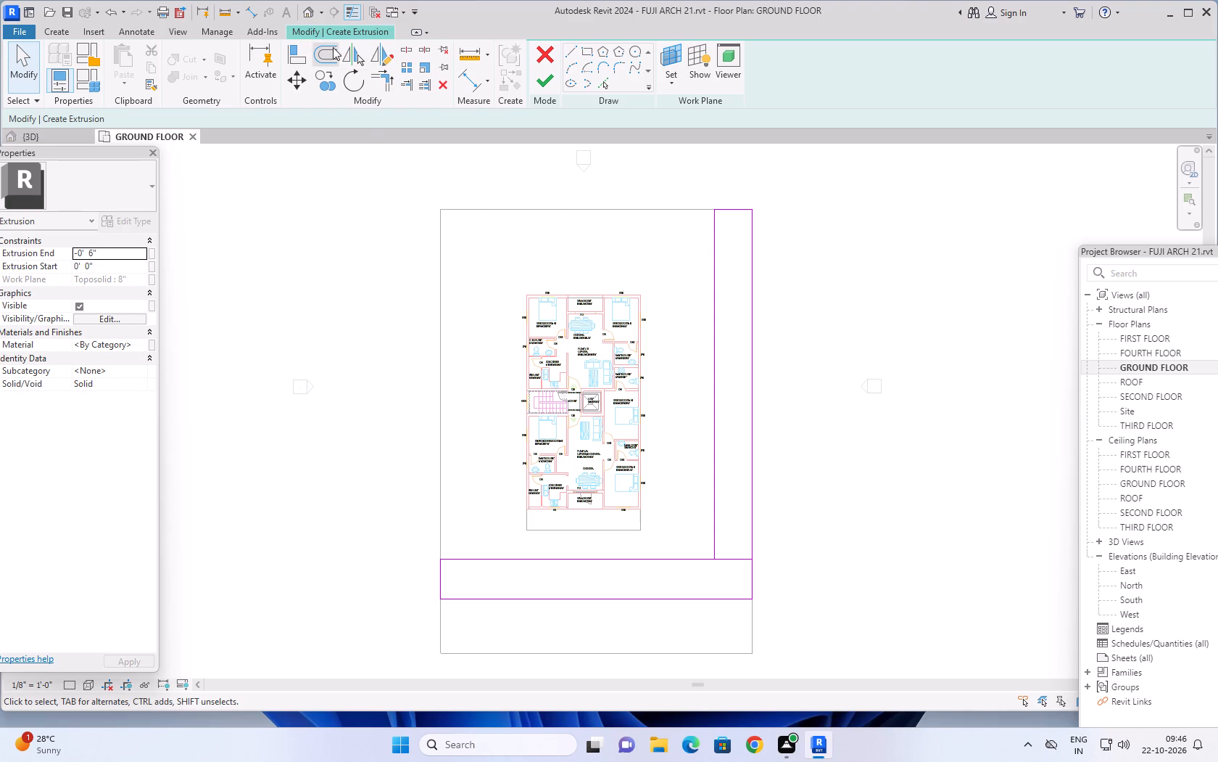
Examine the sketched strips around the building in the 3D view from the front and left sides.
left_click(310, 8)
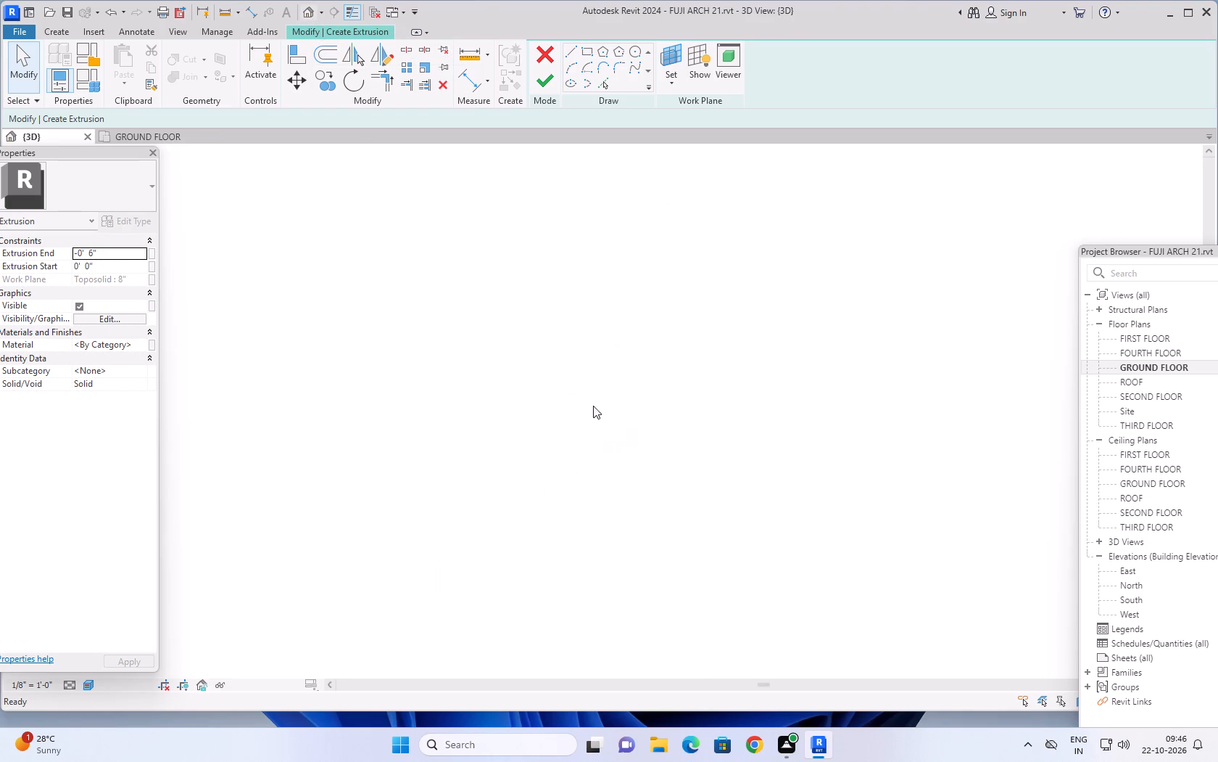
scroll(906, 510, "down", 2)
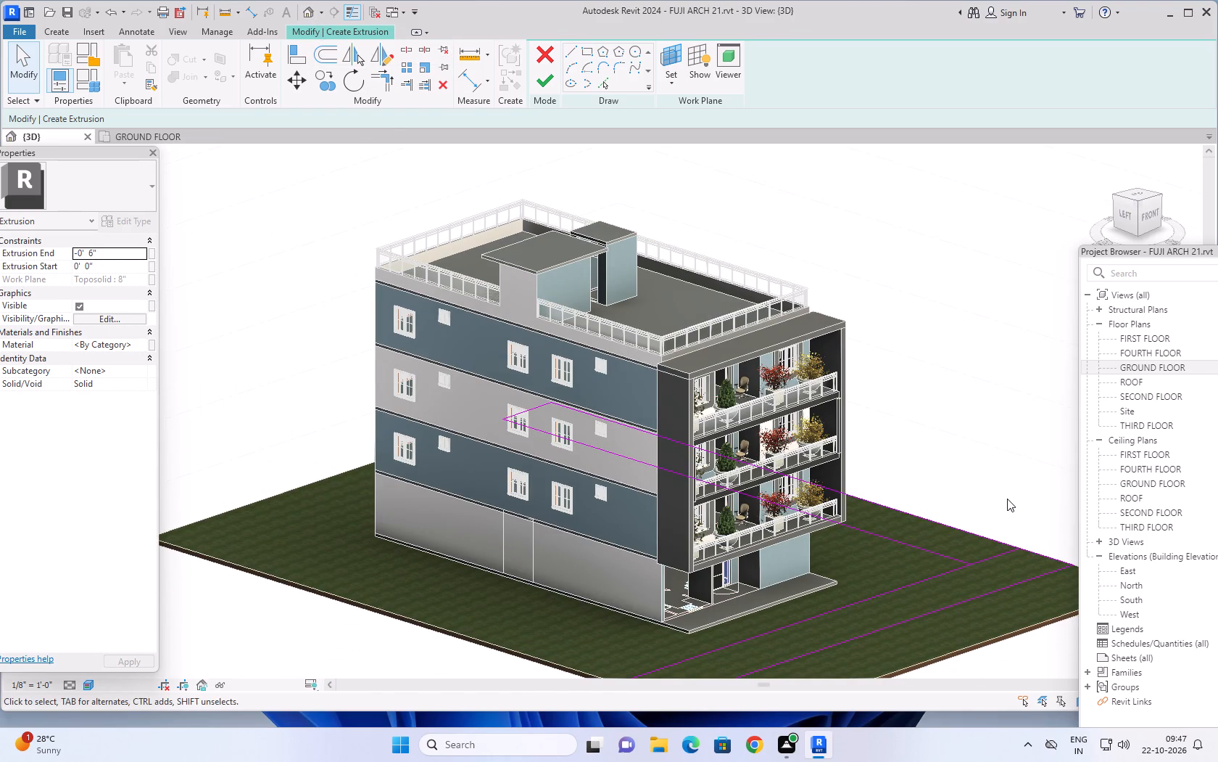
middle_click_drag(1007, 499, 887, 427, "shift")
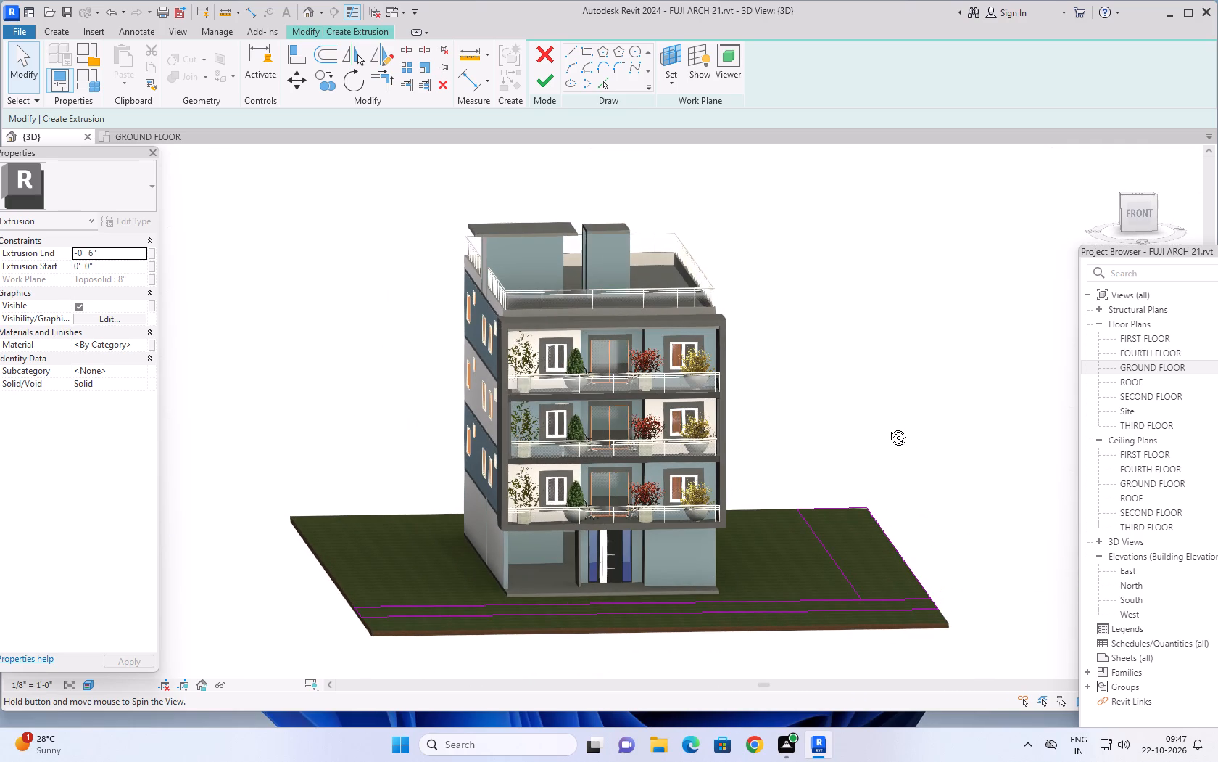
middle_click_drag(887, 427, 936, 530, "shift")
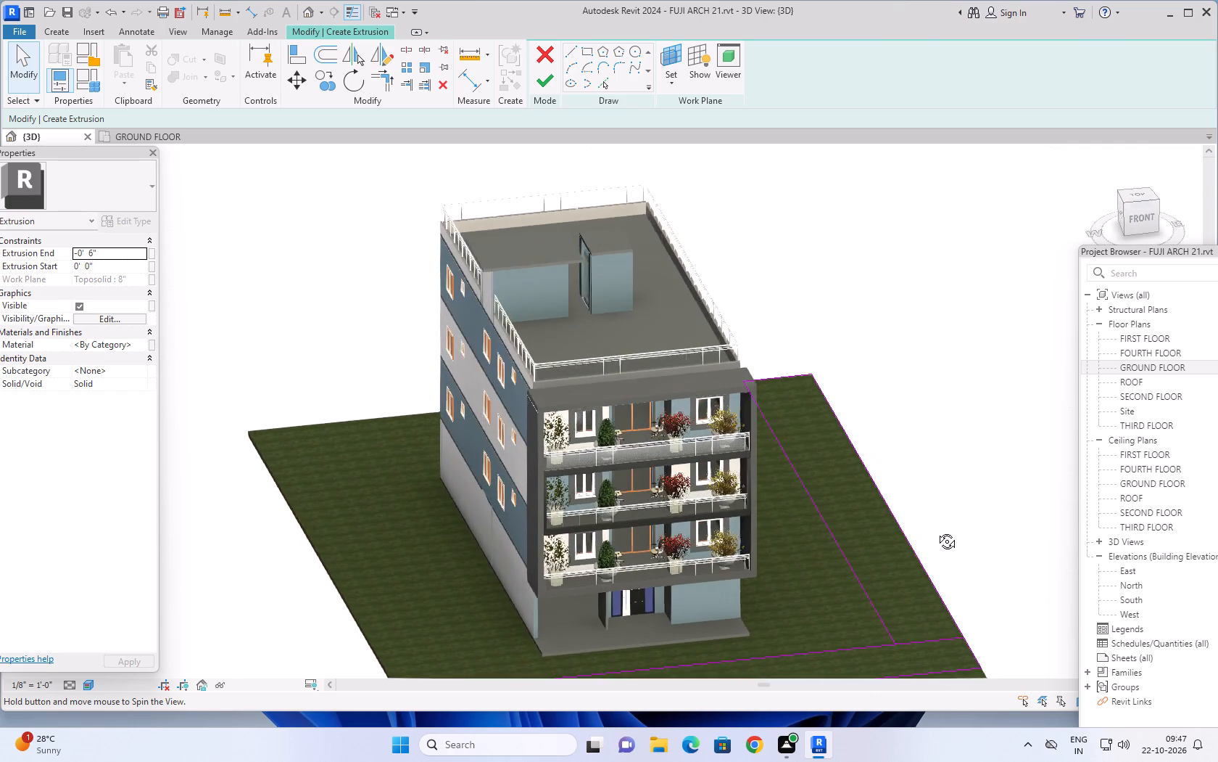
middle_click_drag(936, 530, 977, 515, "shift")
middle_click_drag(923, 532, 1024, 547, "shift")
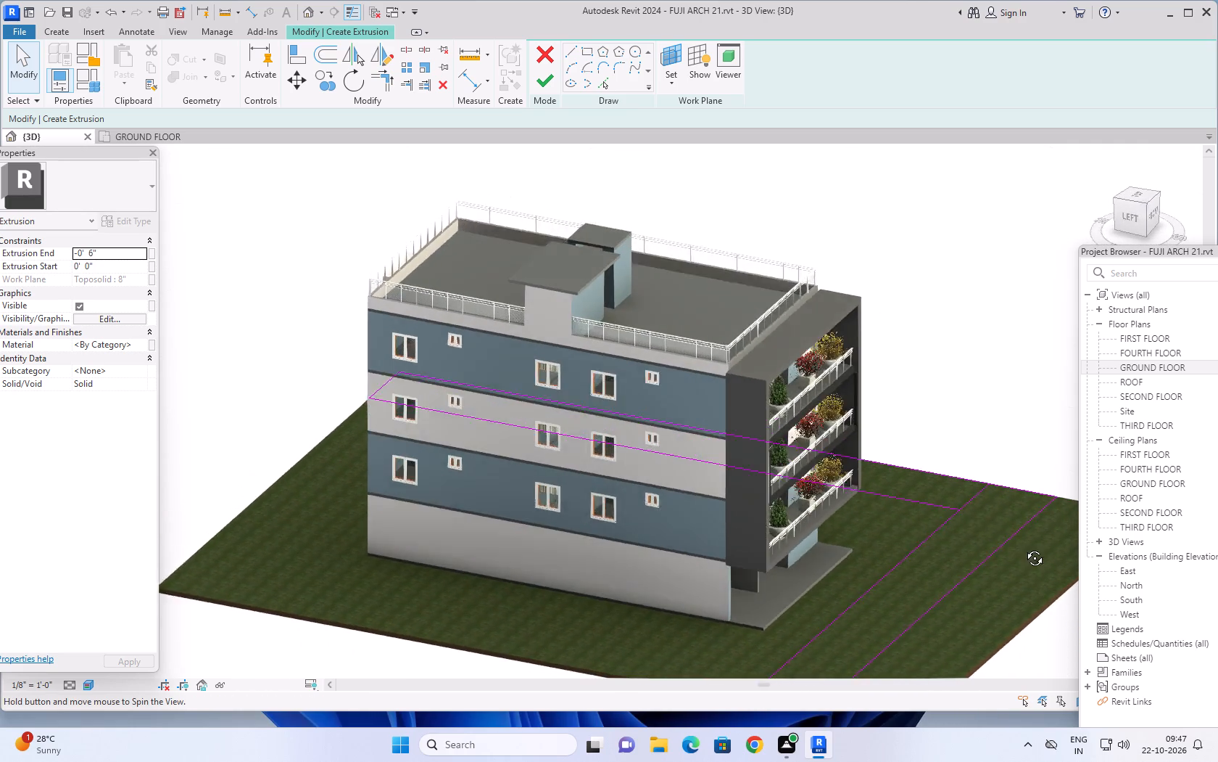
middle_click_drag(1024, 547, 1061, 536, "shift")
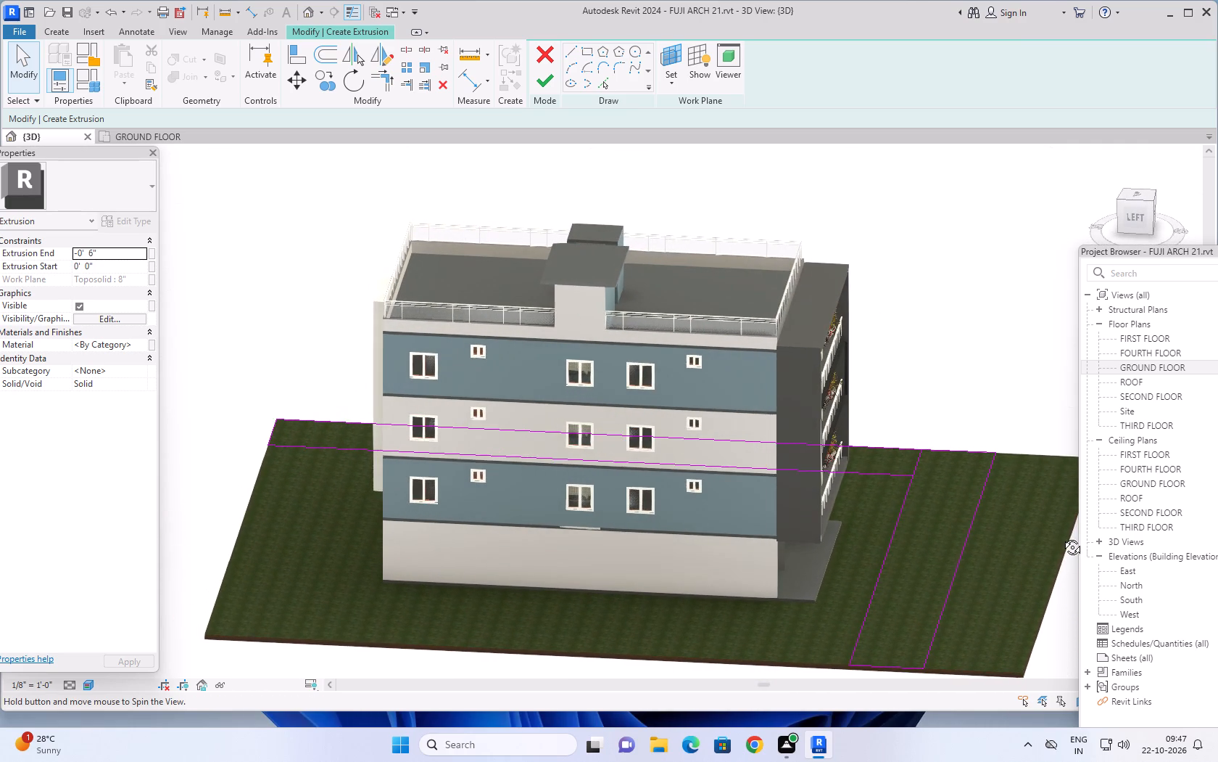
middle_click_drag(1061, 536, 763, 563, "shift")
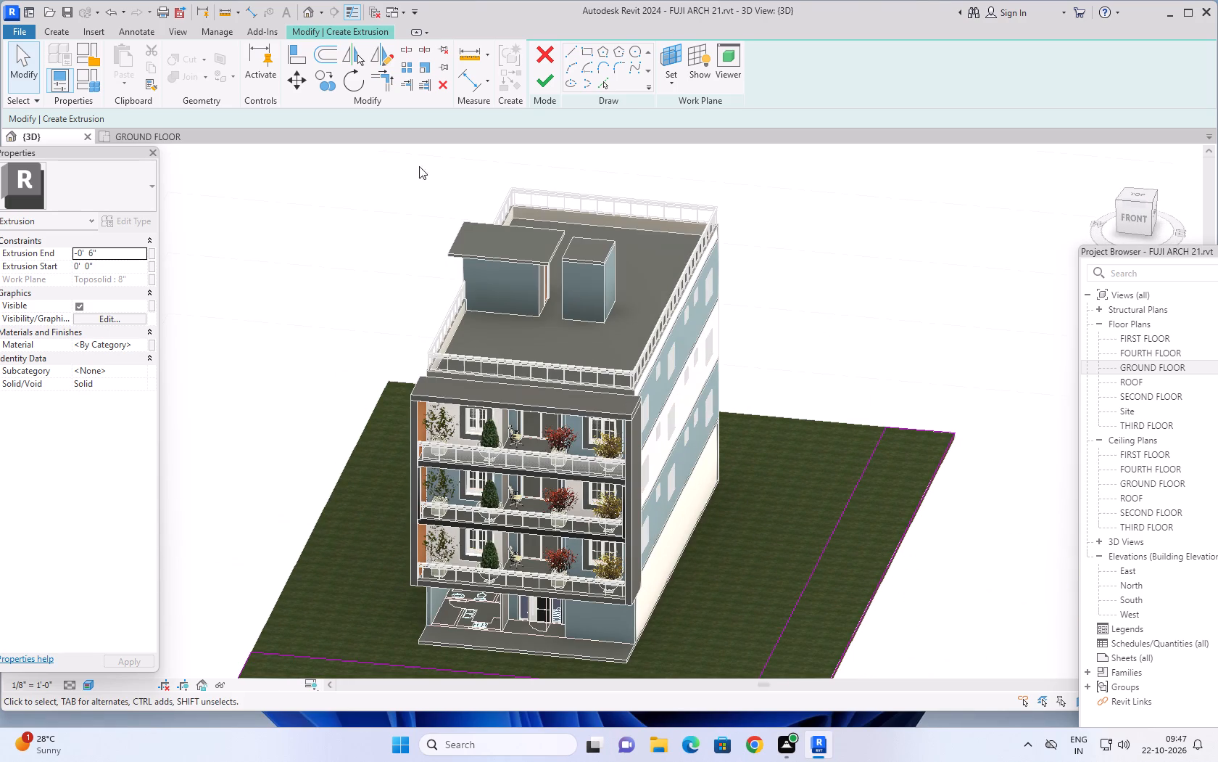
In the ground floor plan, move the horizontal strip's lower line outward to make the strip about 16' 2" deep.
left_click(154, 139)
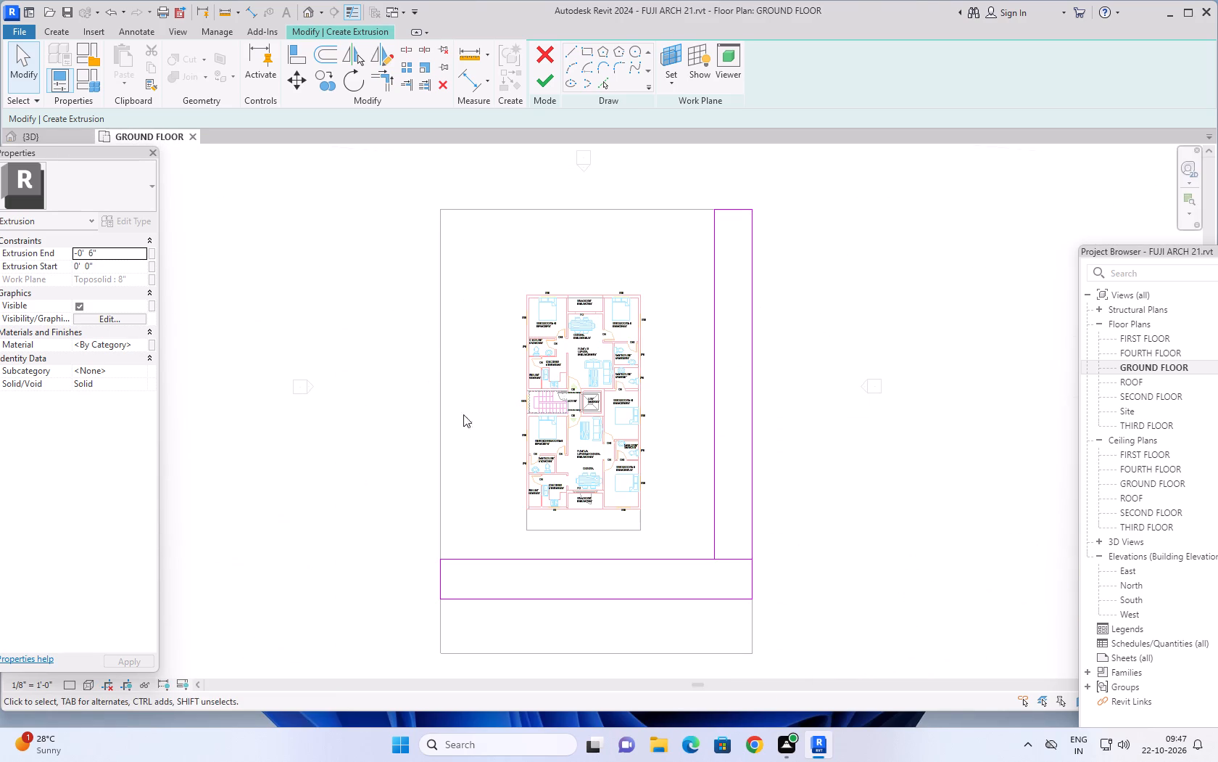
scroll(589, 613, "up", 2)
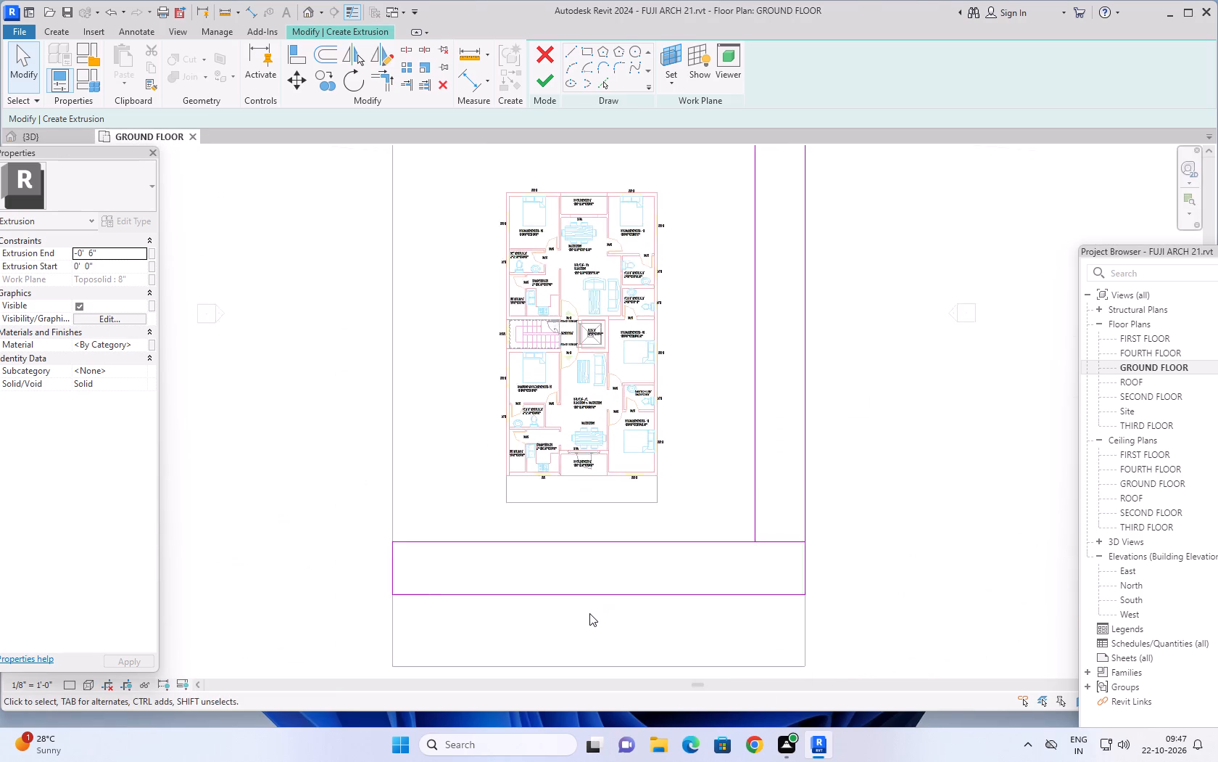
scroll(589, 613, "up", 1)
key("Escape")
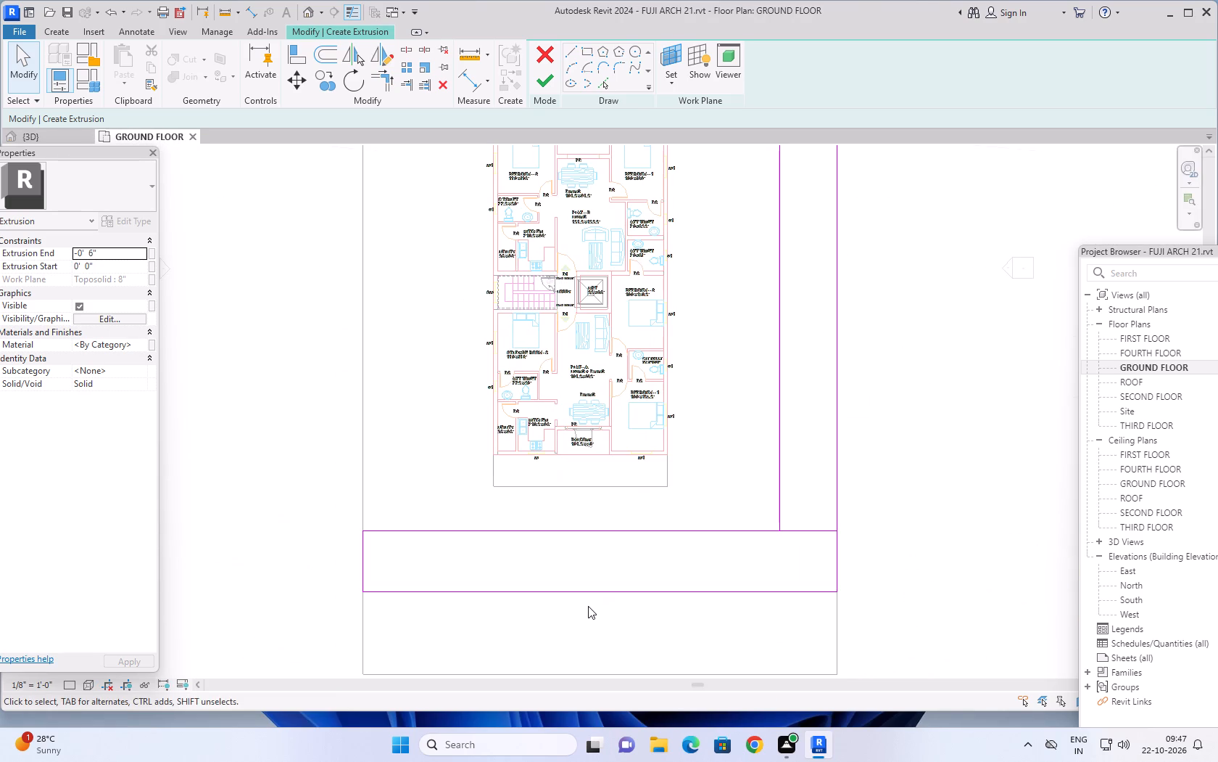
left_click(588, 593)
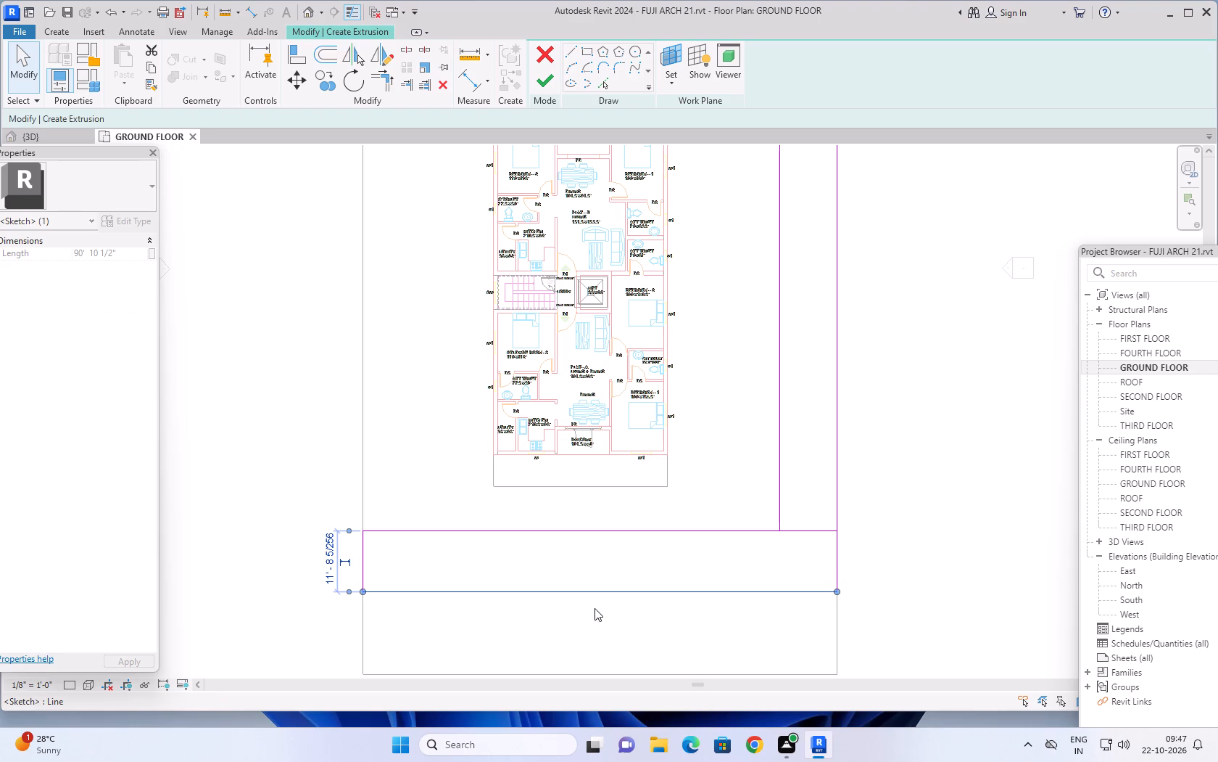
key("Down")
key("Down")
key("Down")
key("Down")
key("Down")
key("Down")
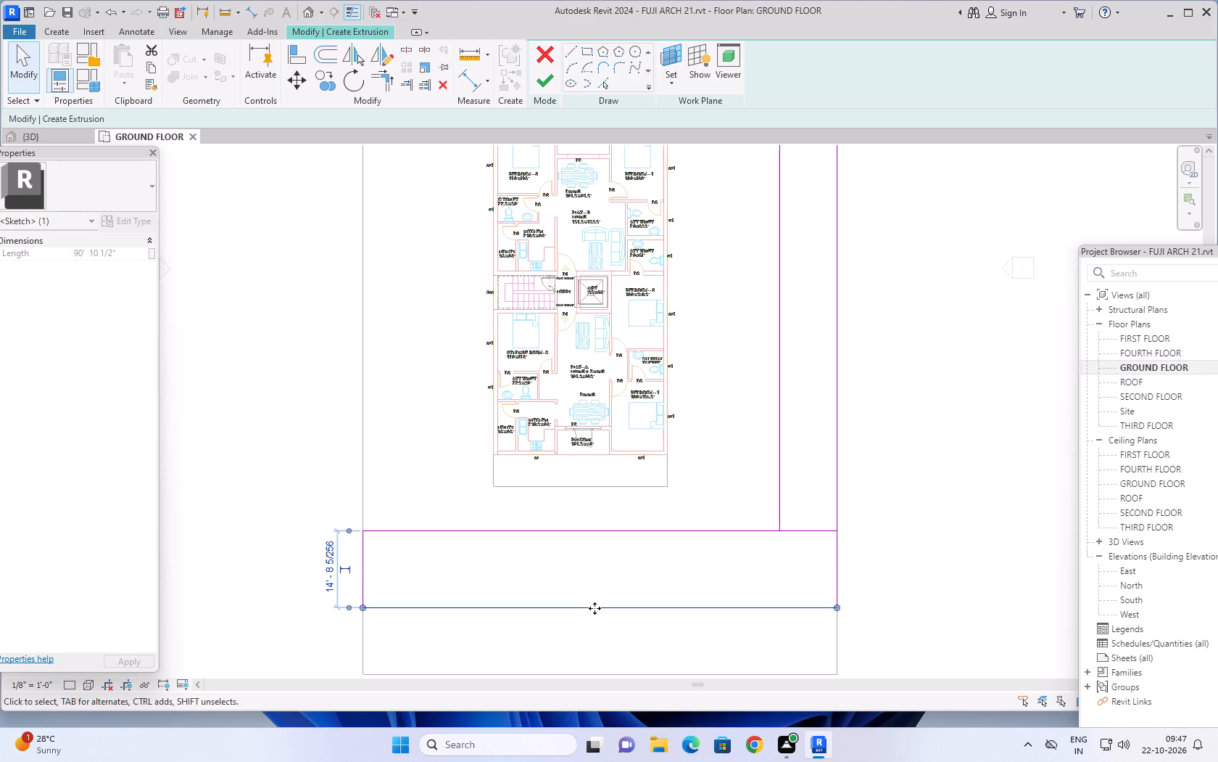
key("Down")
key("Down")
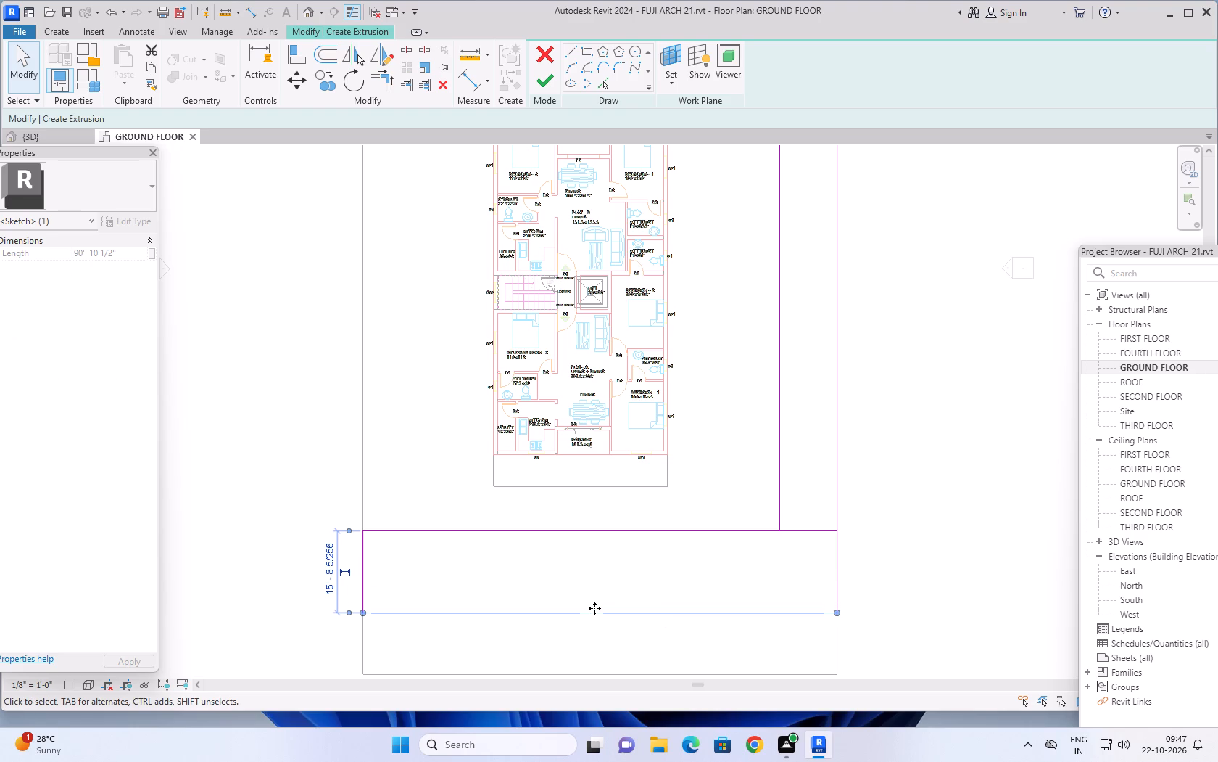
key("Down")
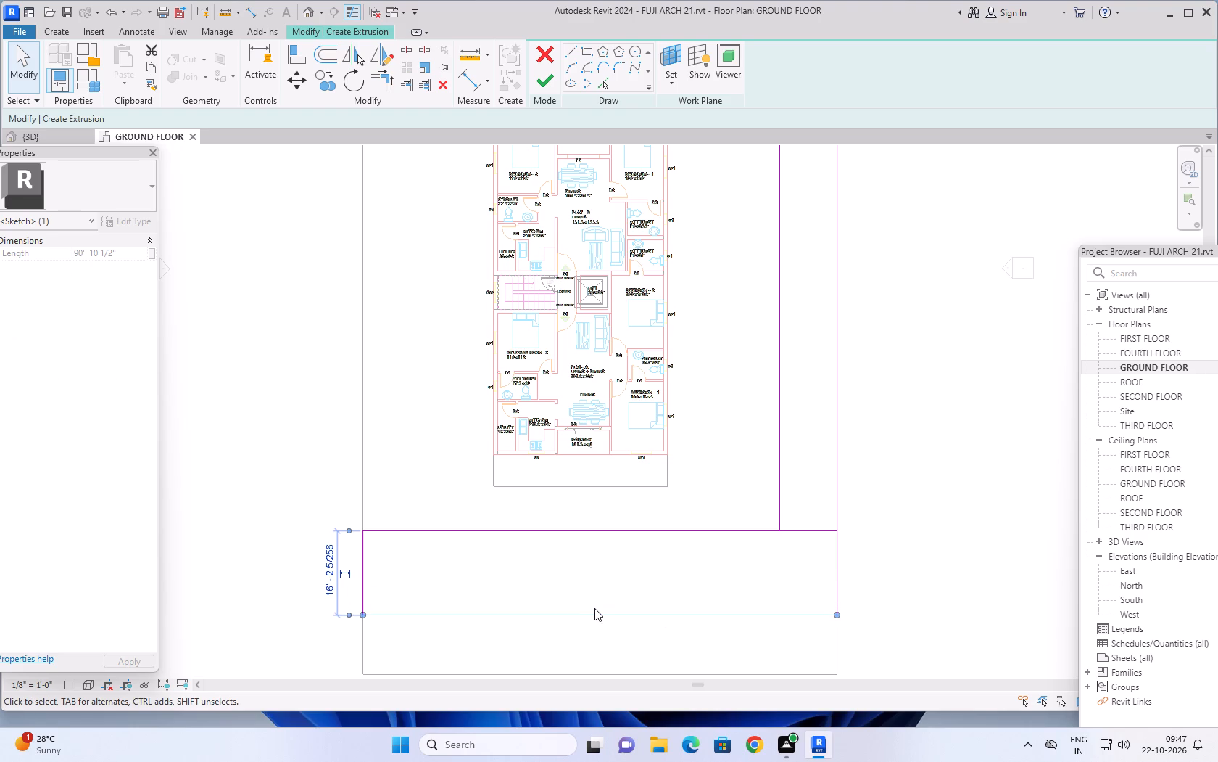
Move the vertical strip's inner line toward the building to make the strip 16' wide.
left_click(776, 381)
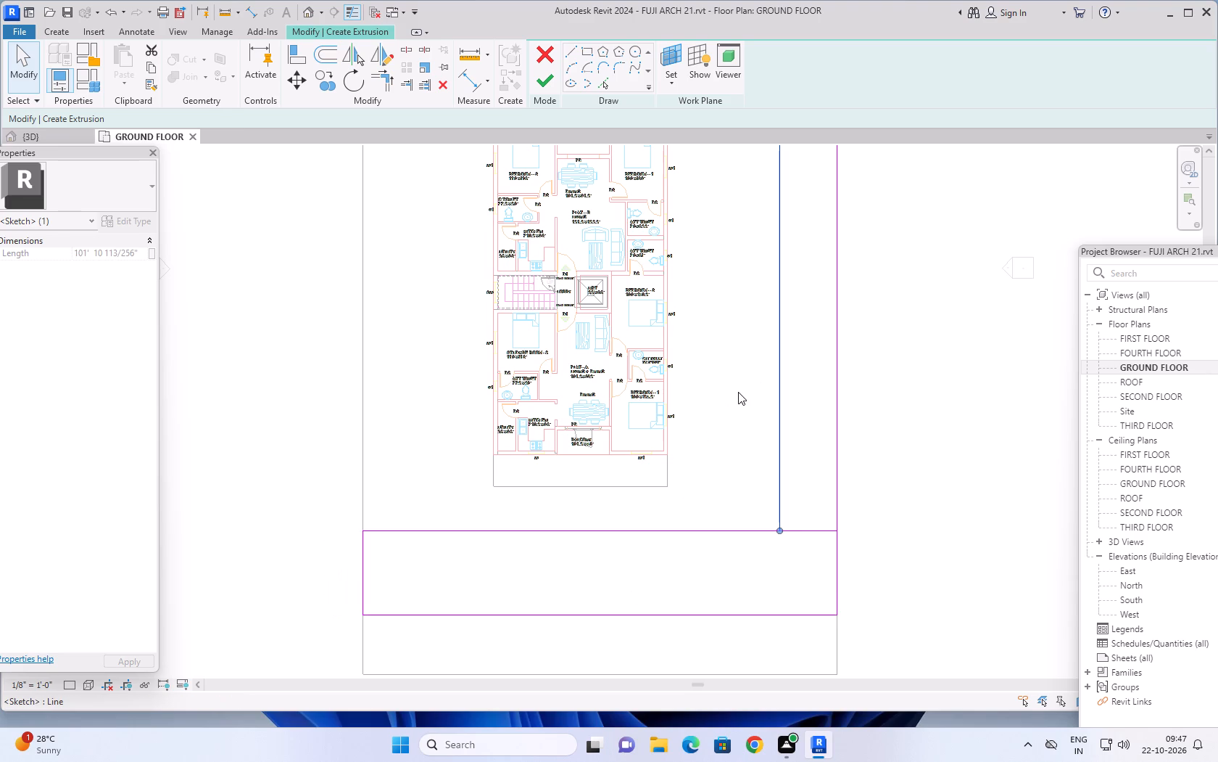
key("Left")
key("Left")
key("Left")
key("Left")
key("Left")
key("Left")
key("Left")
key("Left")
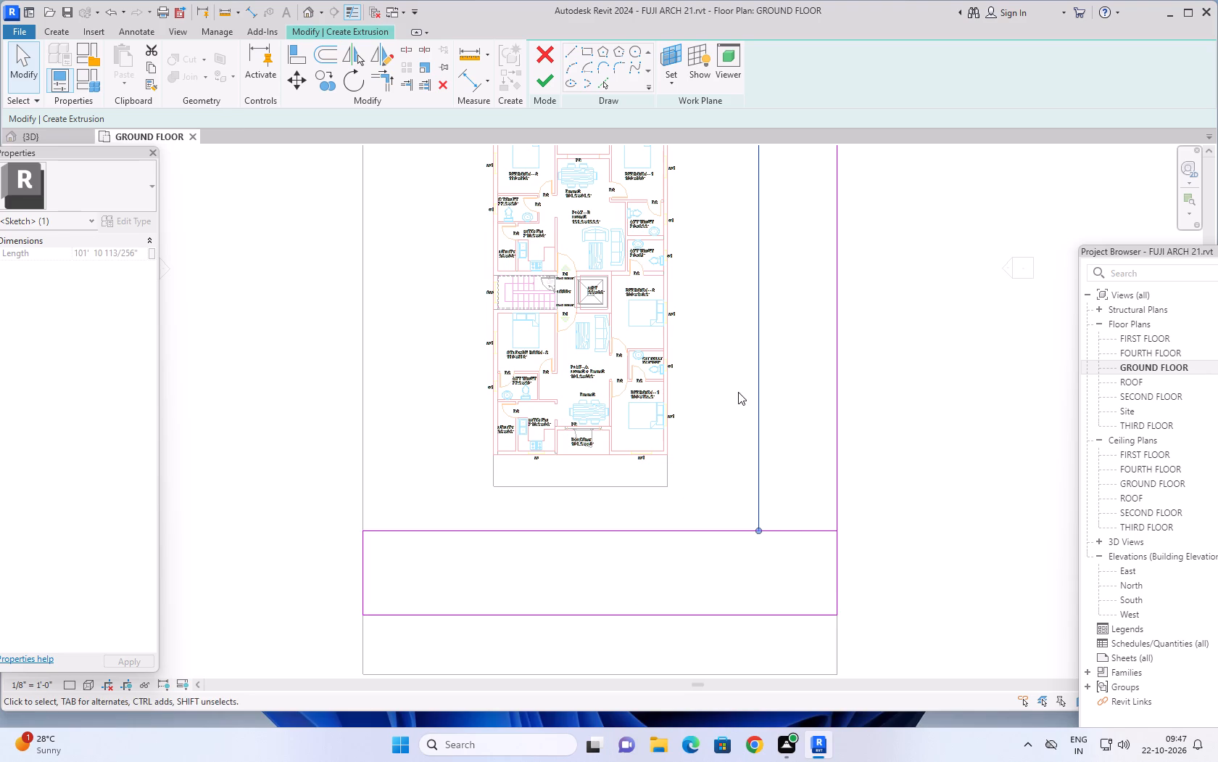
scroll(795, 398, "down", 6)
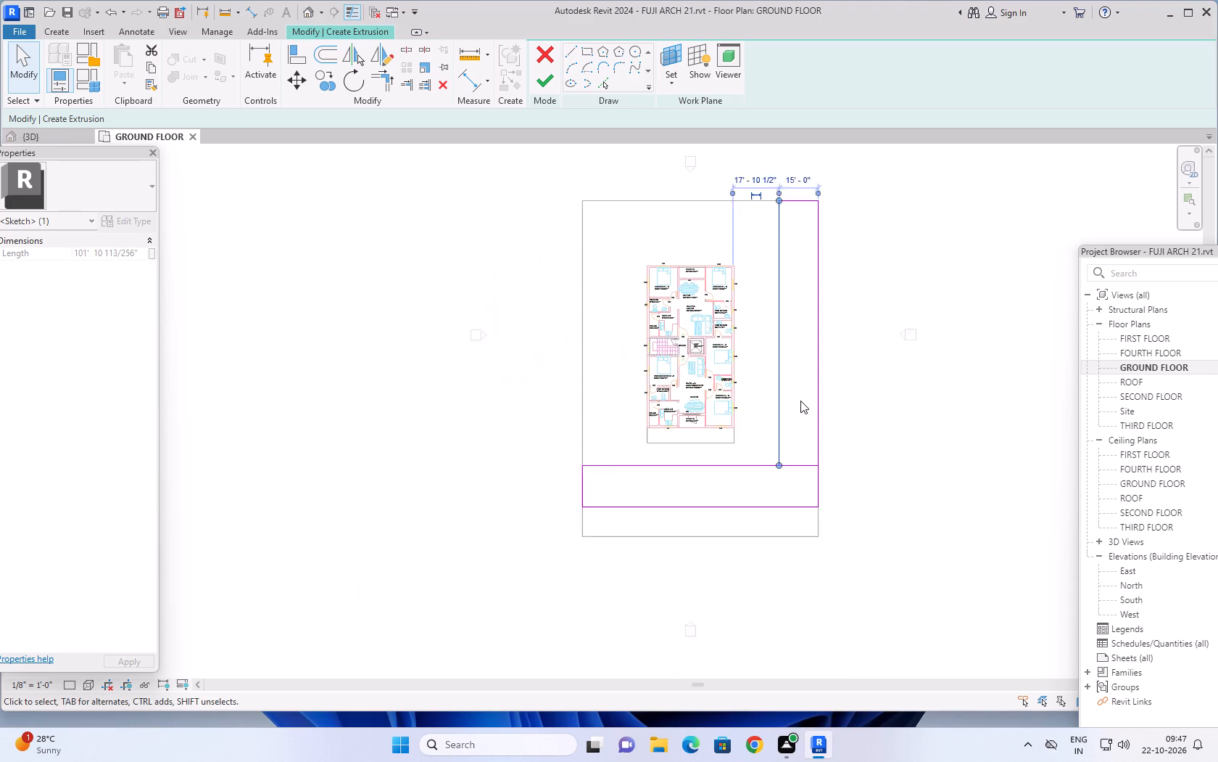
scroll(800, 401, "up", 3)
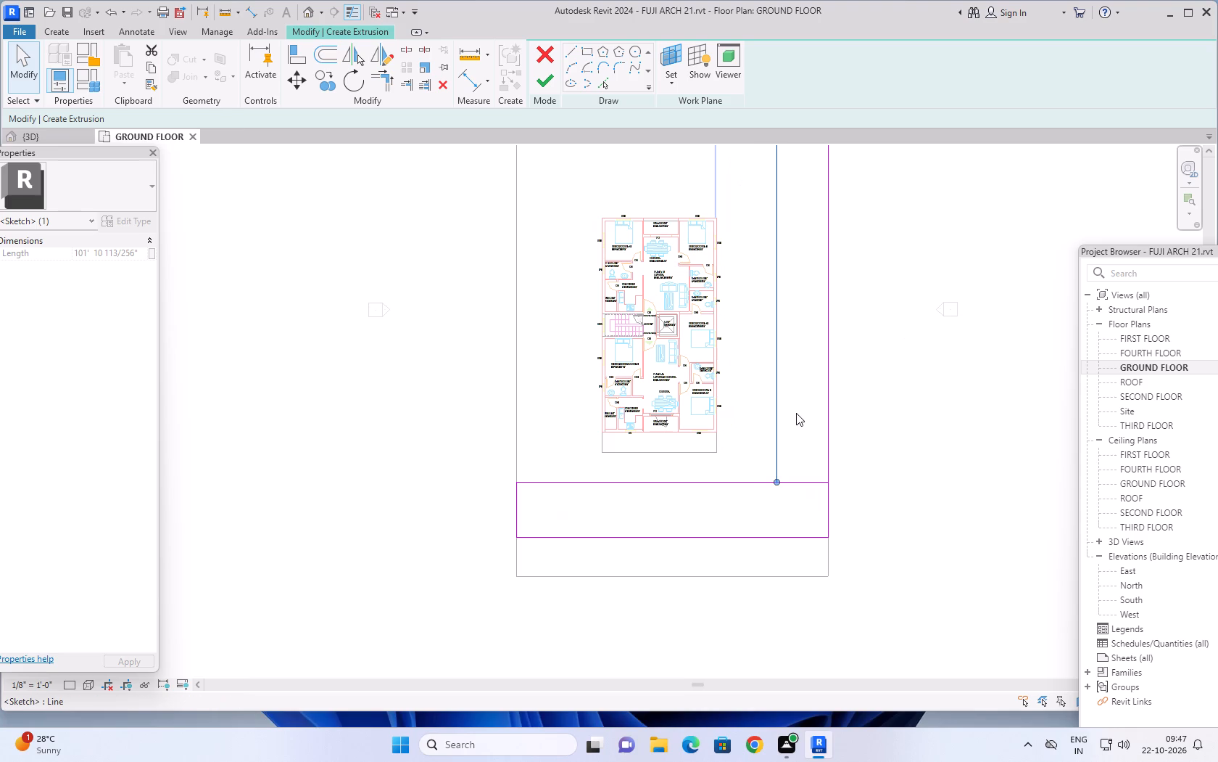
key("Left")
key("Left")
scroll(796, 413, "down", 3)
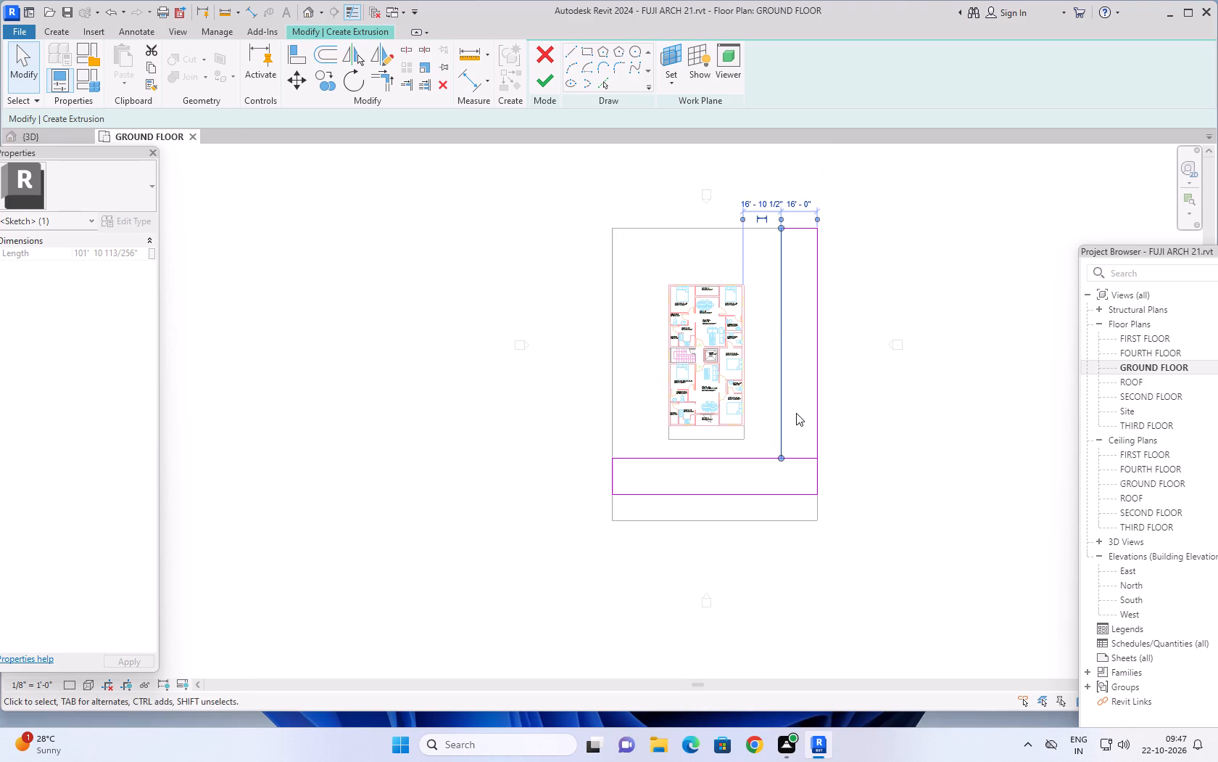
scroll(797, 411, "up", 3)
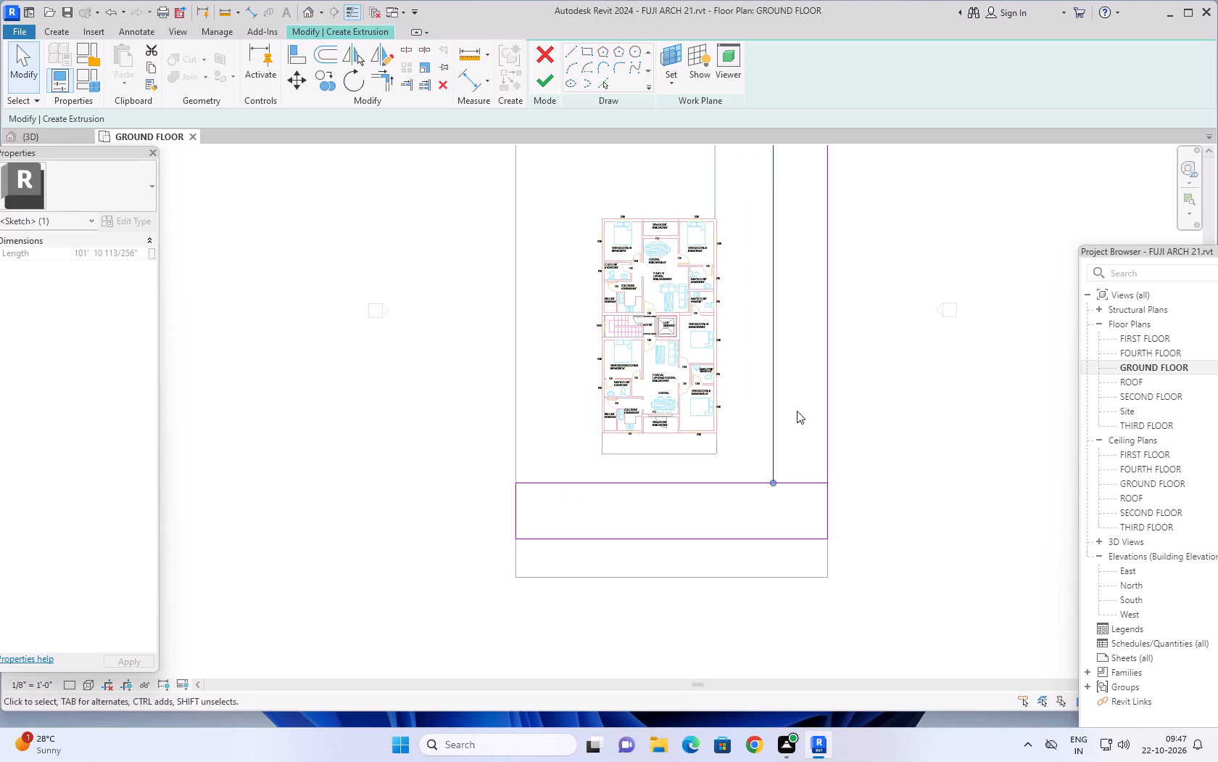
Trim the horizontal strip's upper line and the vertical strip's inner line to a corner, joining both strips into one L-shaped outline.
left_click(377, 75)
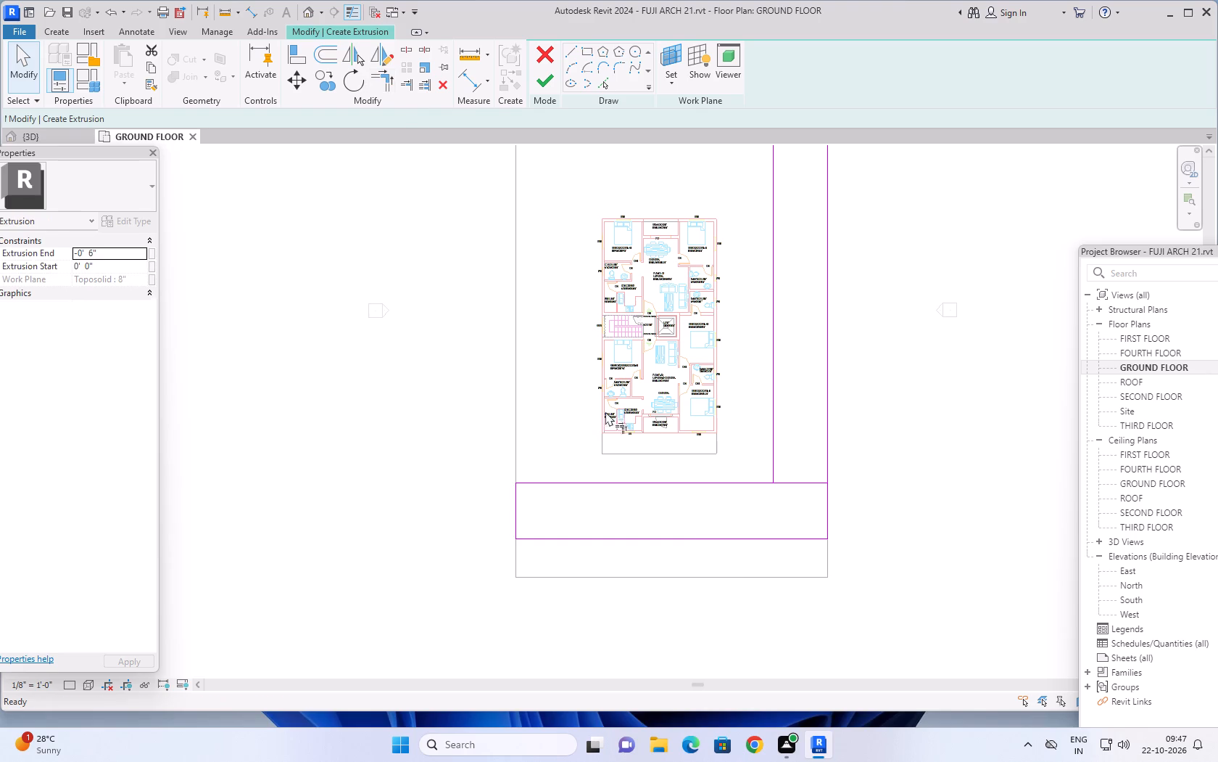
left_click(732, 480)
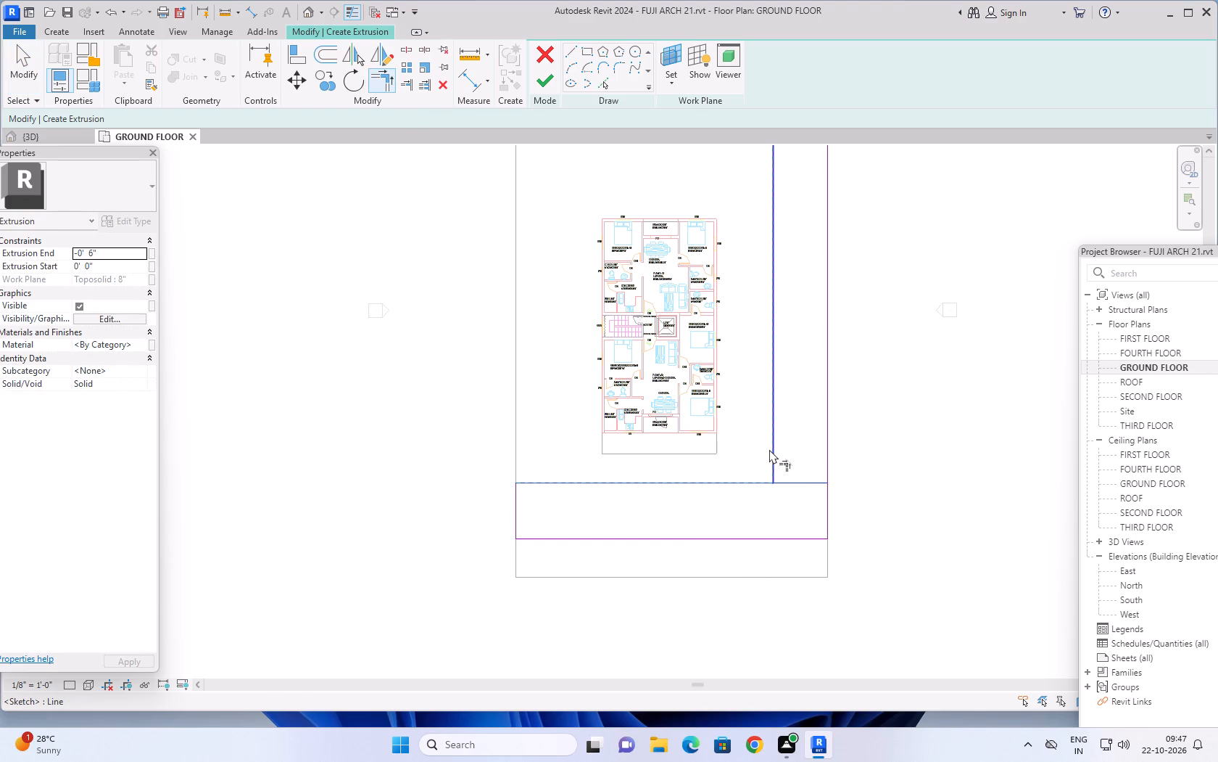
left_click(770, 449)
scroll(730, 528, "down", 1)
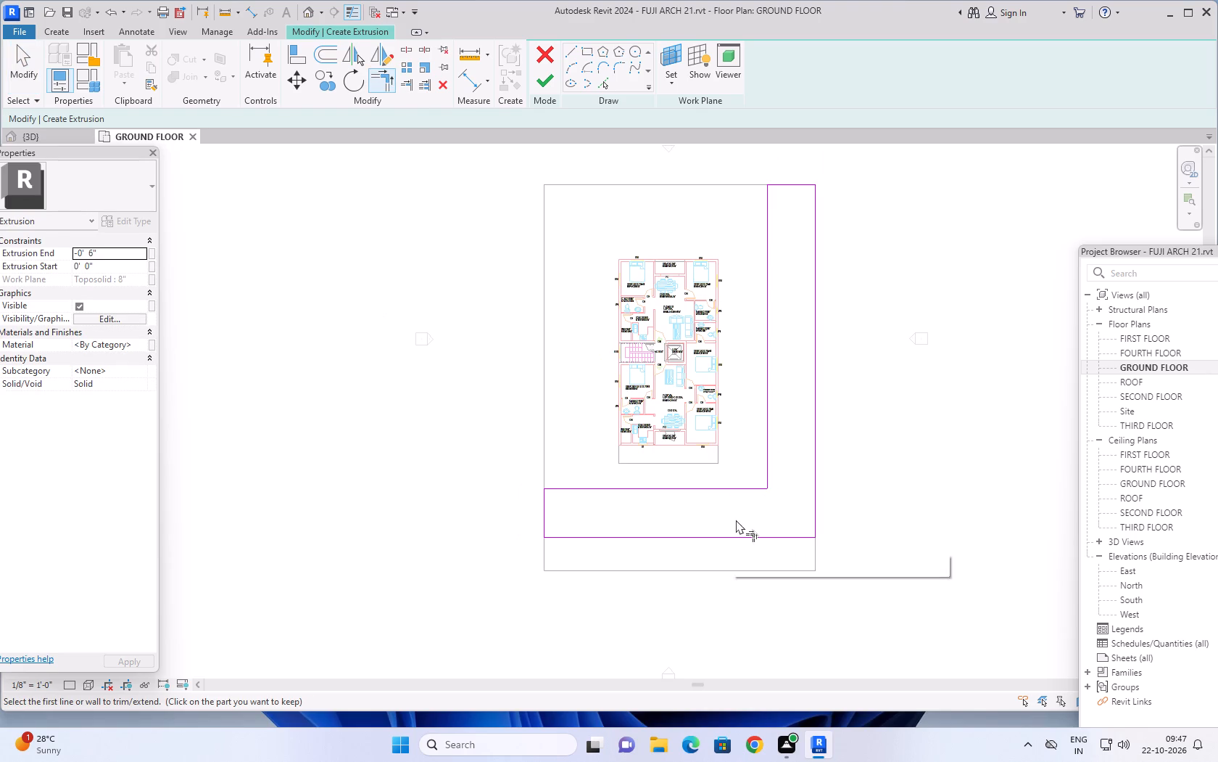
scroll(737, 520, "down", 1)
scroll(755, 514, "up", 2)
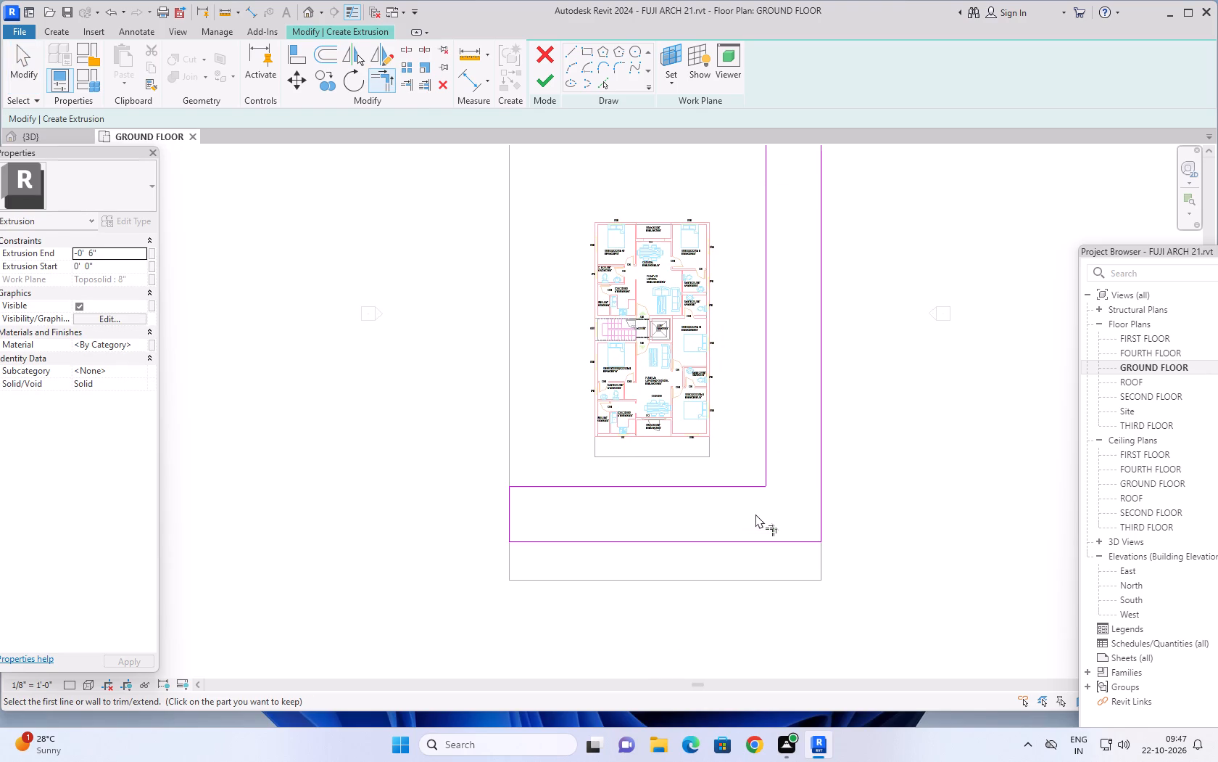
scroll(755, 514, "up", 1)
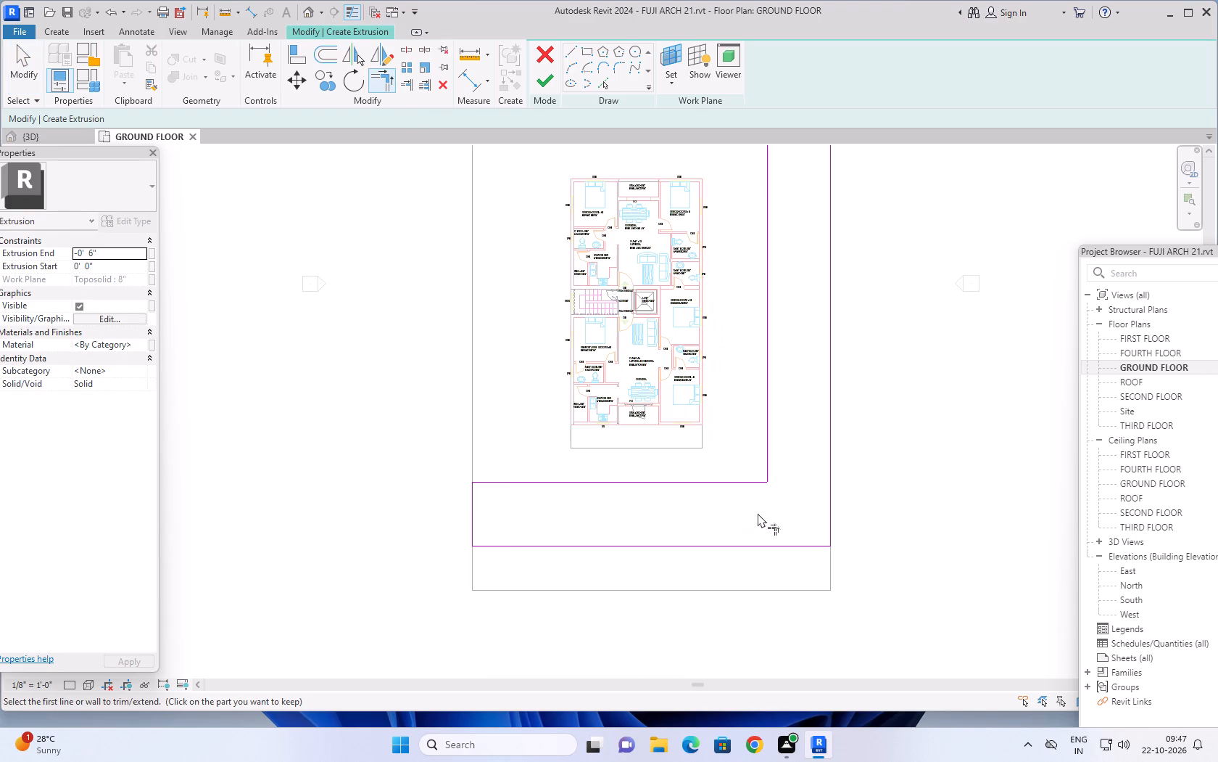
Complete the L-shaped extrusion sketch and finish the in-place generic model.
scroll(773, 365, "down", 3)
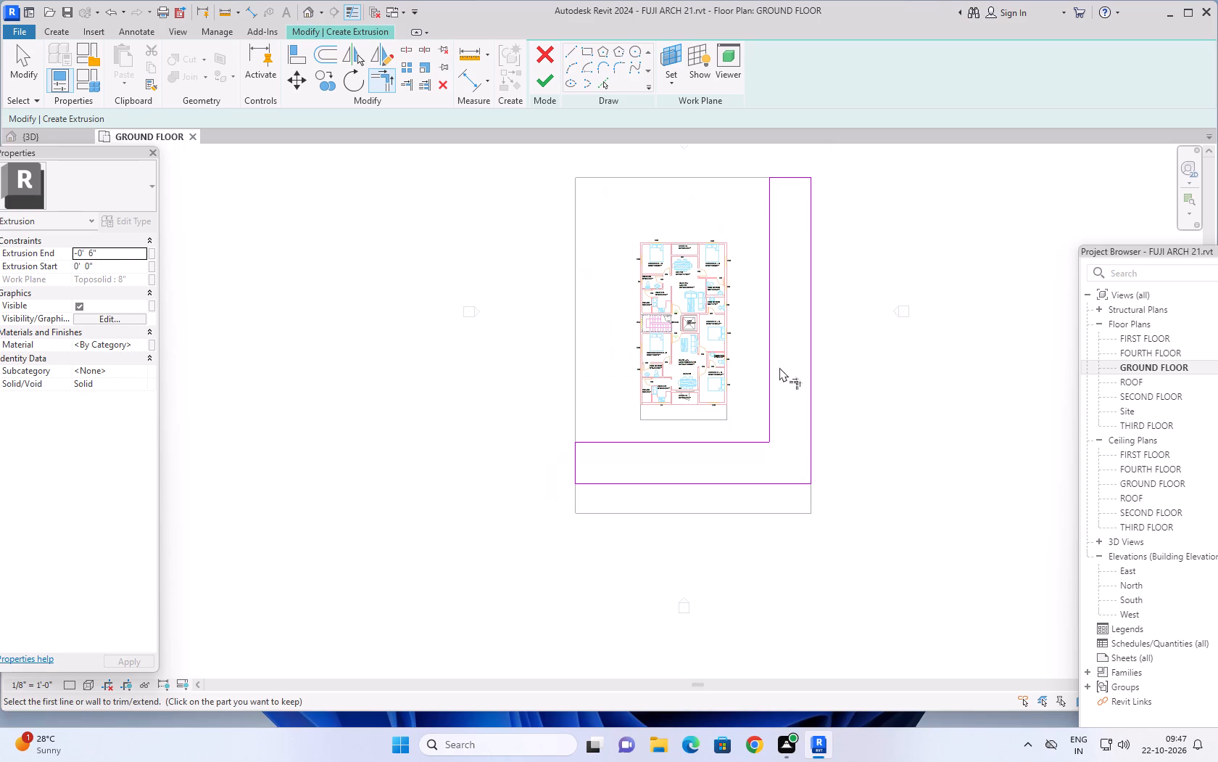
left_click(771, 366)
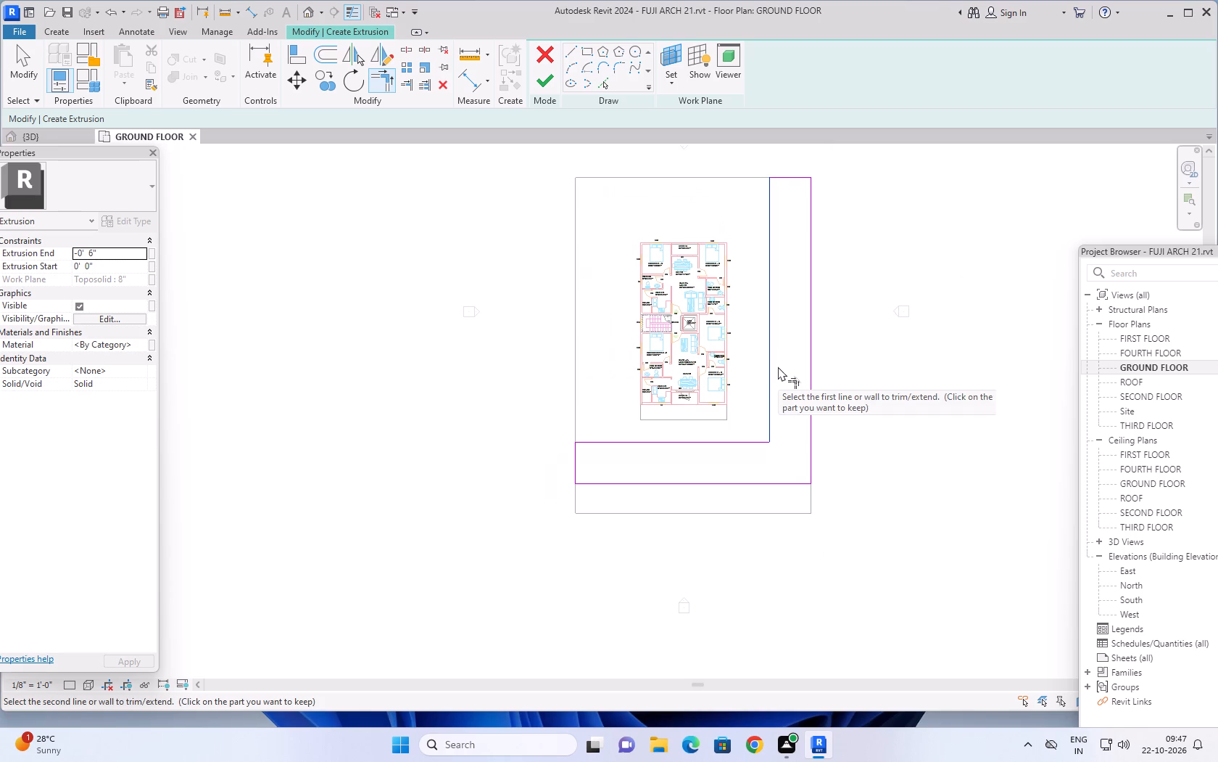
key("Left")
key("Left")
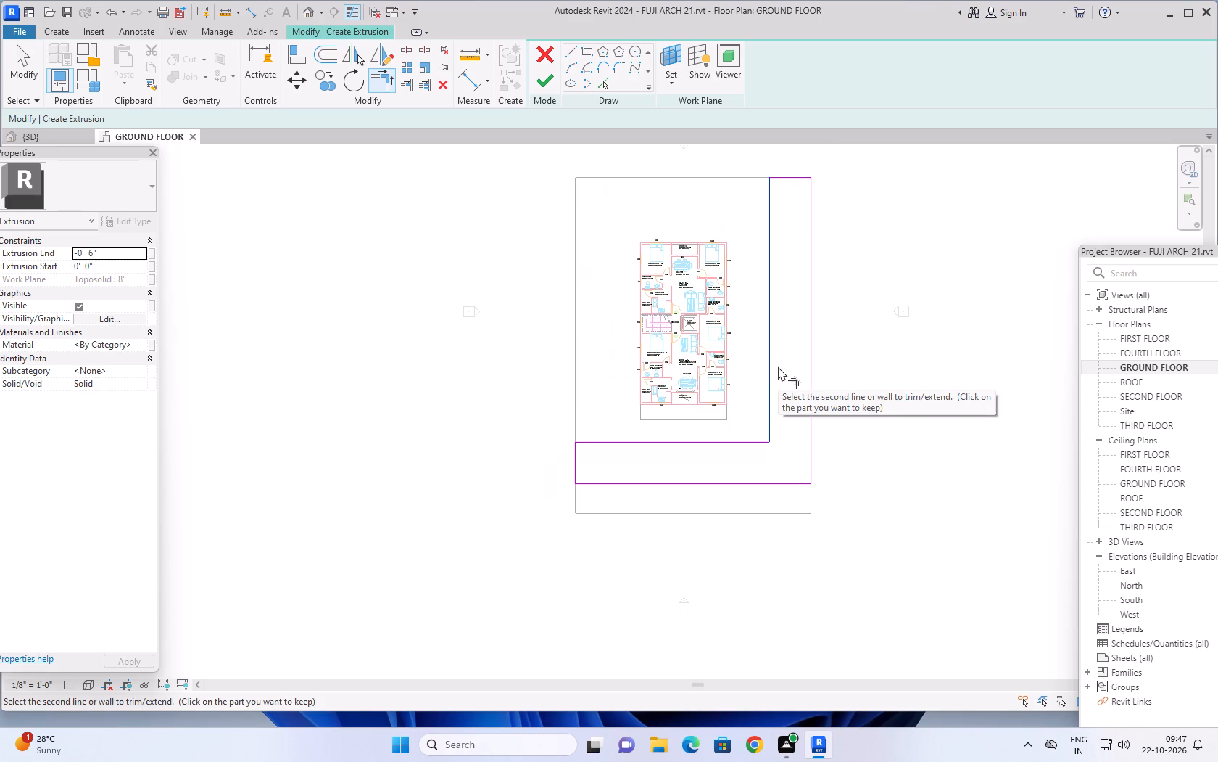
scroll(778, 366, "down", 2)
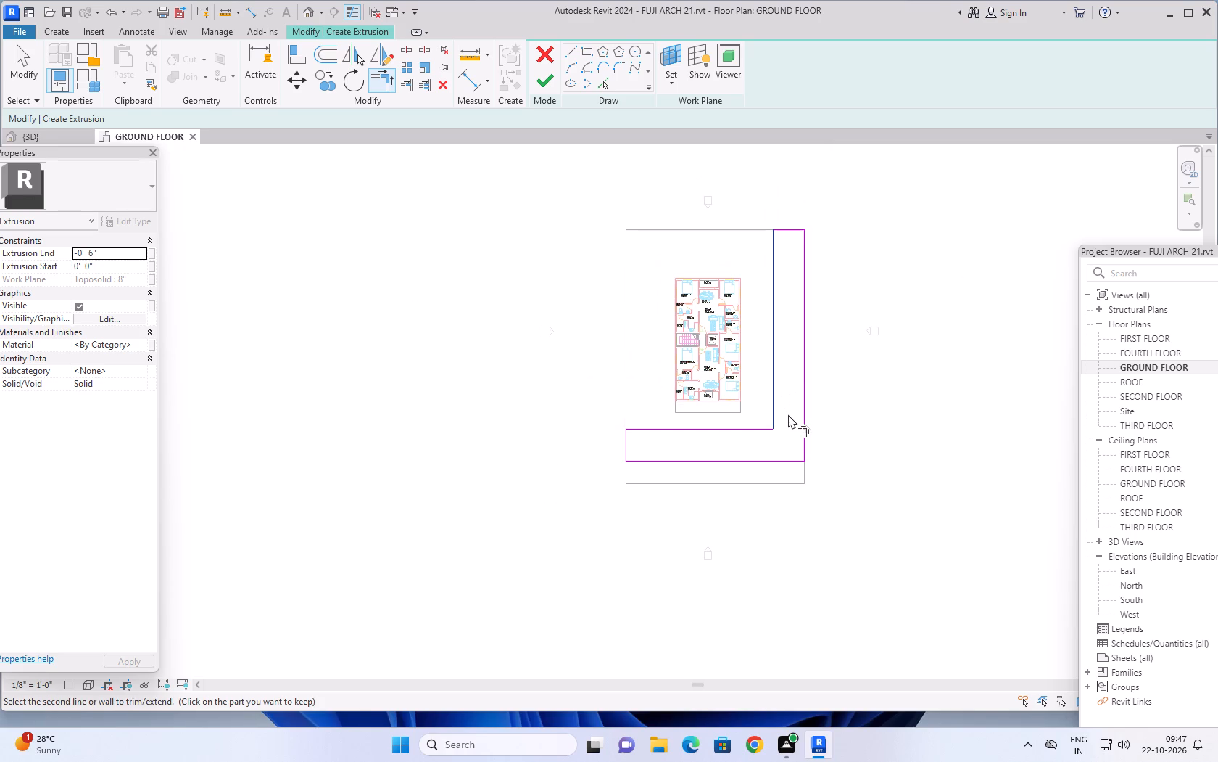
scroll(788, 414, "up", 3)
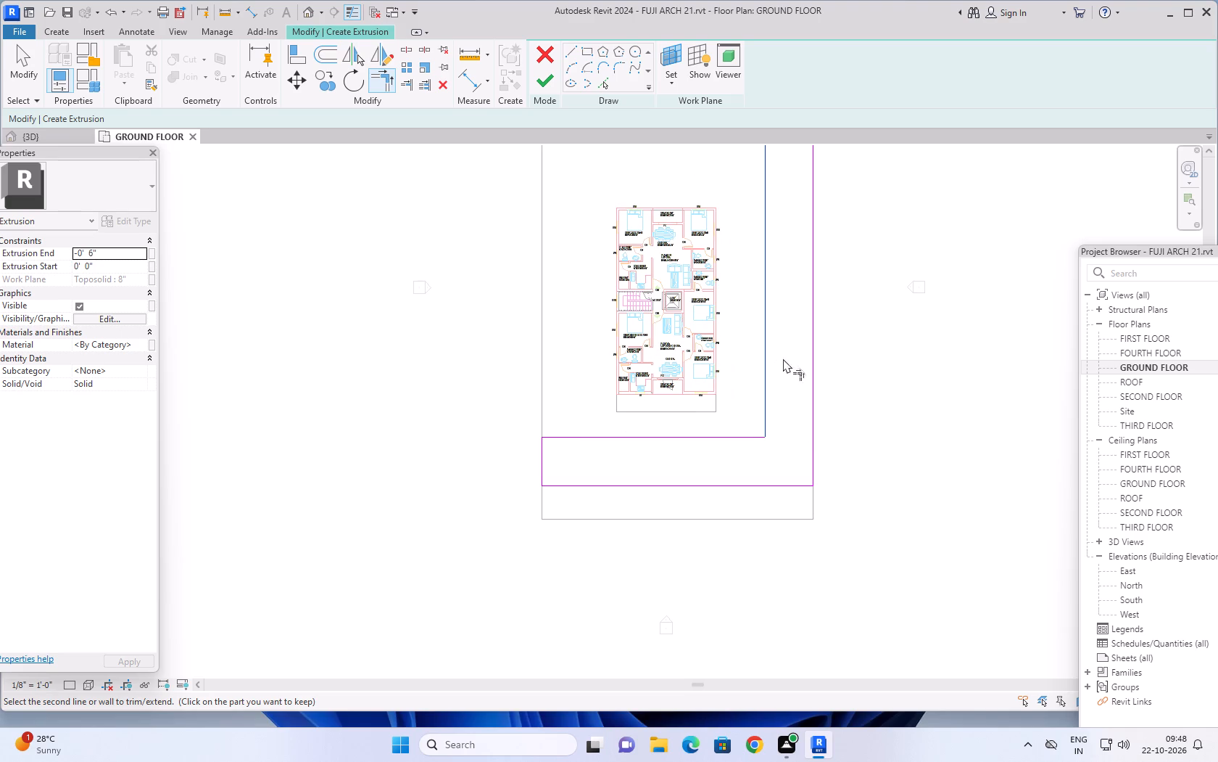
left_click(548, 84)
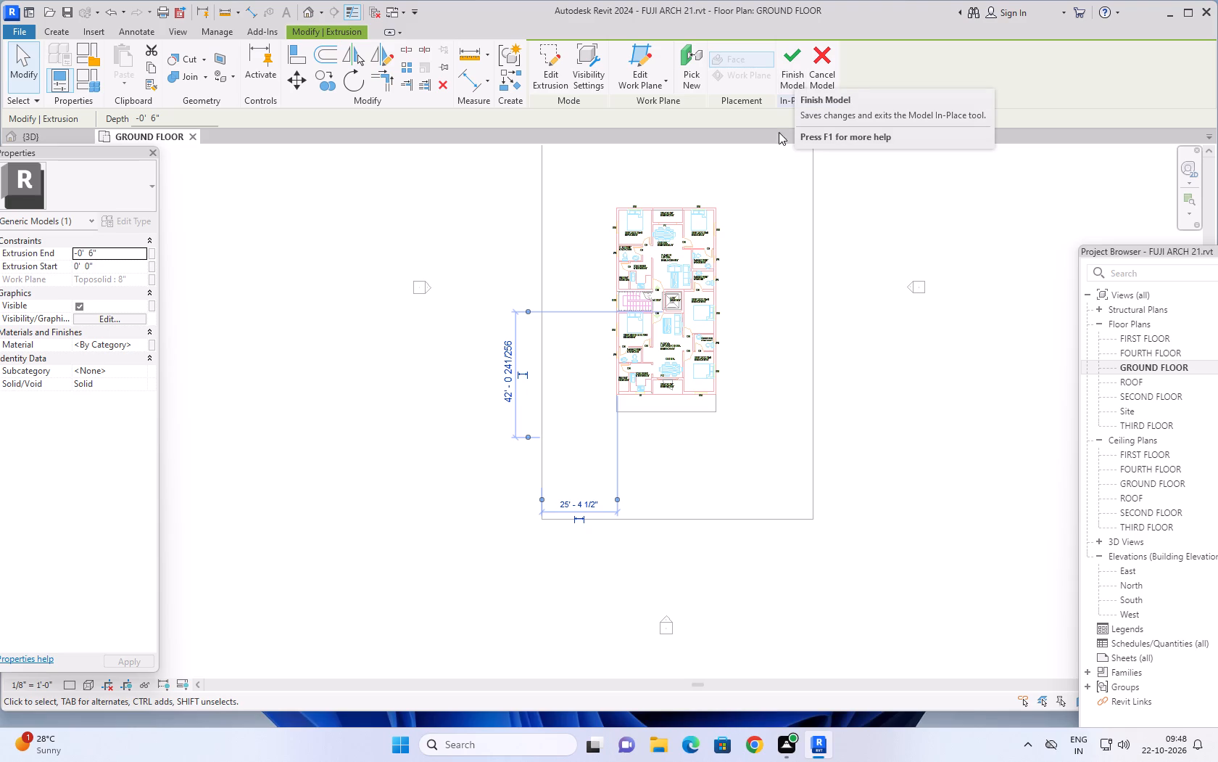
left_click(800, 57)
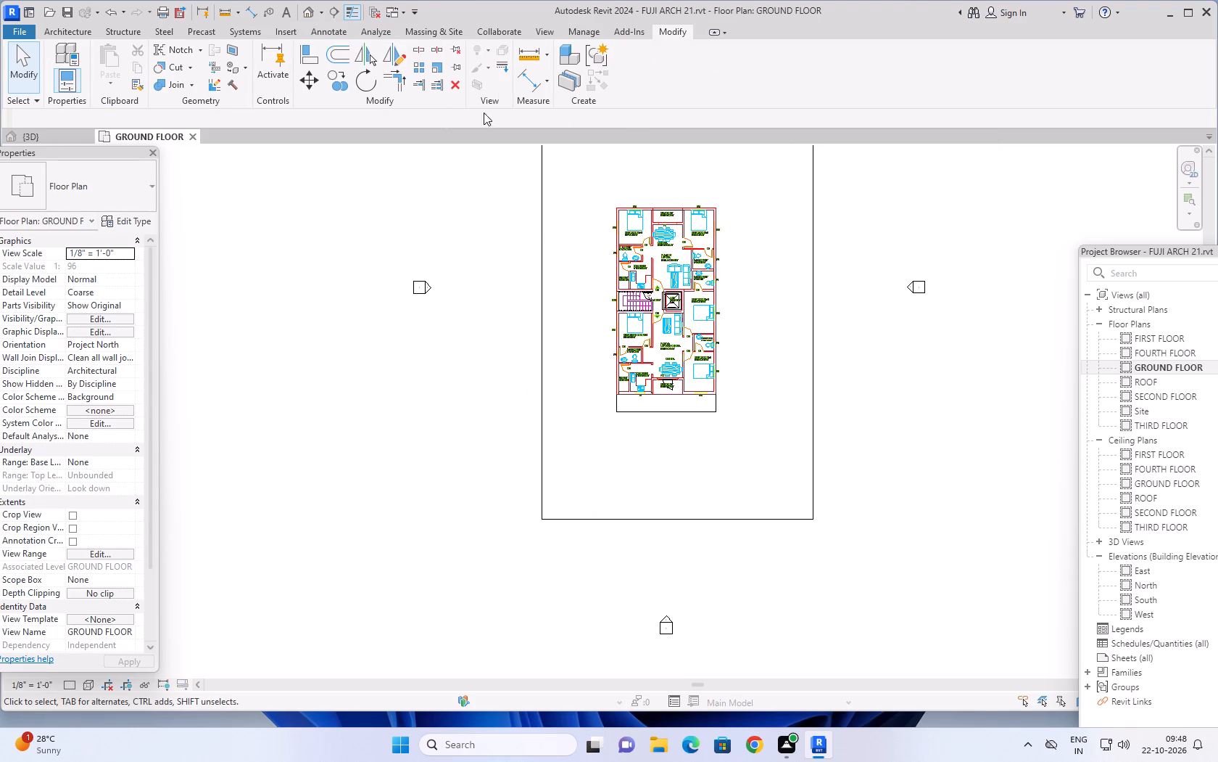
Examine the L-shaped strip in the 3D view, checking how its surface and outer edge meet the toposolid.
left_click(43, 136)
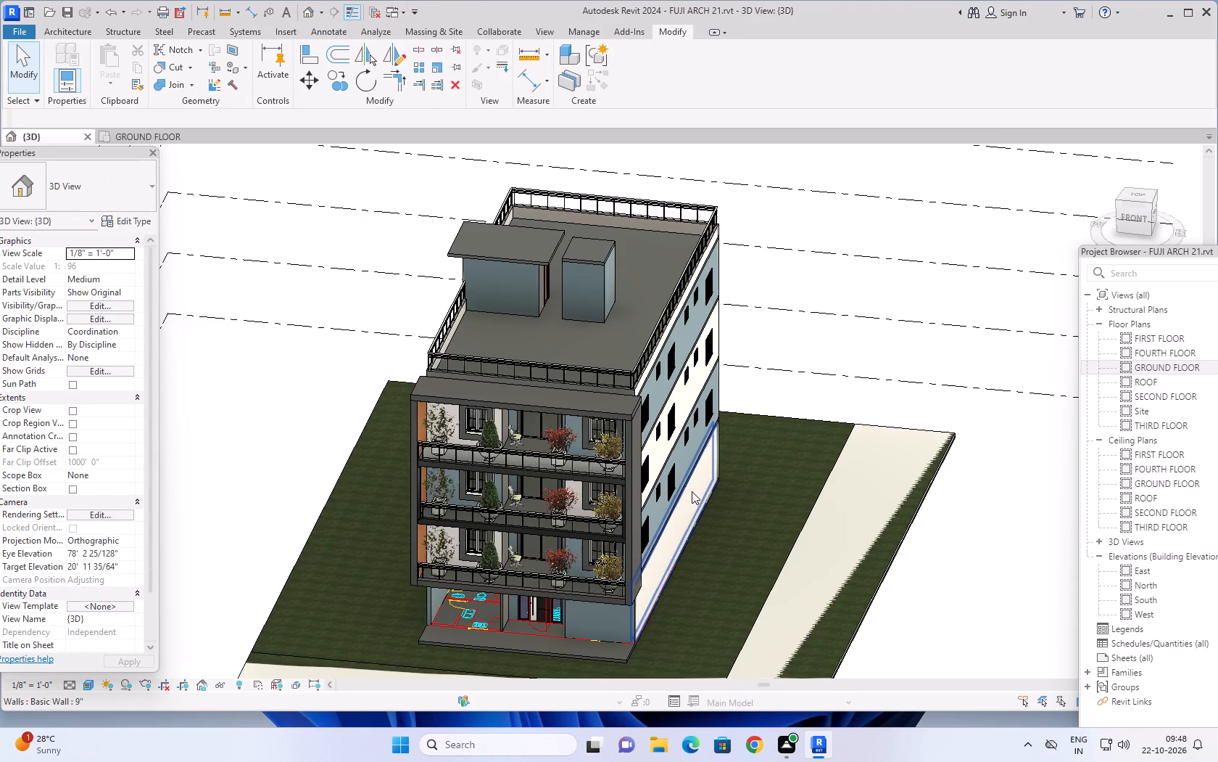
scroll(821, 494, "down", 3)
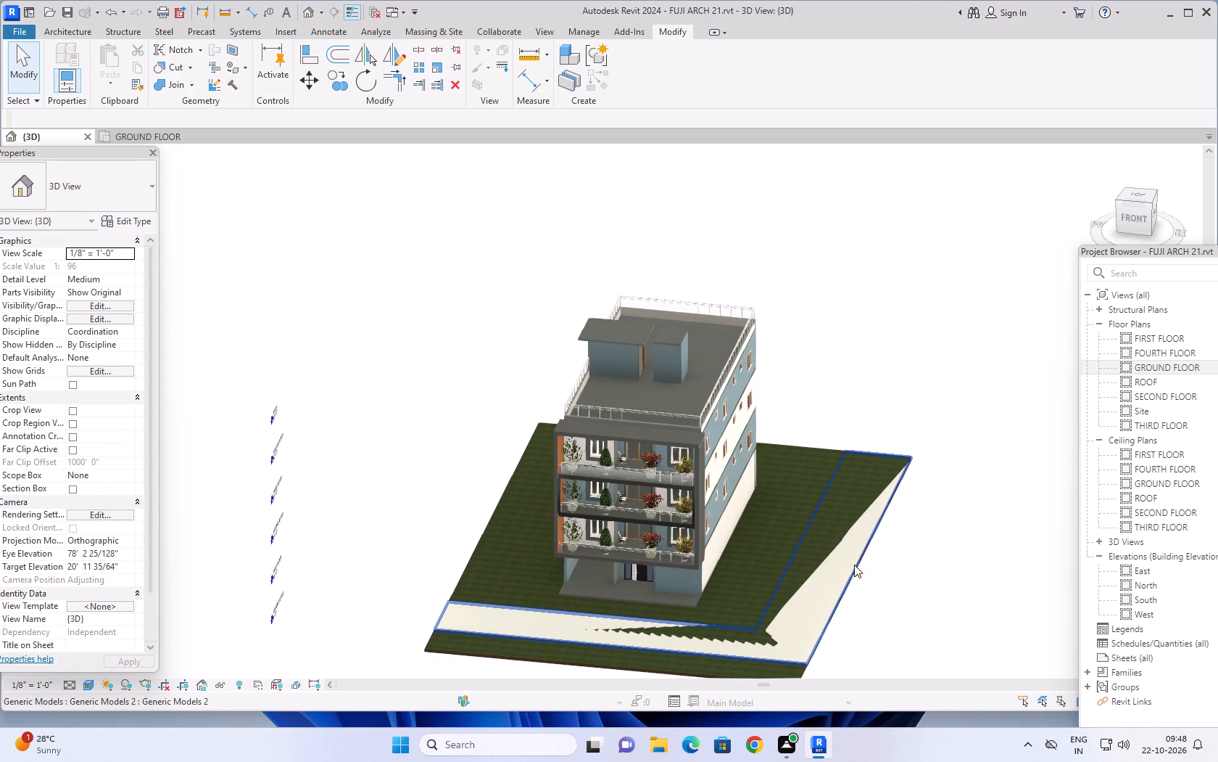
middle_click_drag(871, 604, 927, 525, "shift")
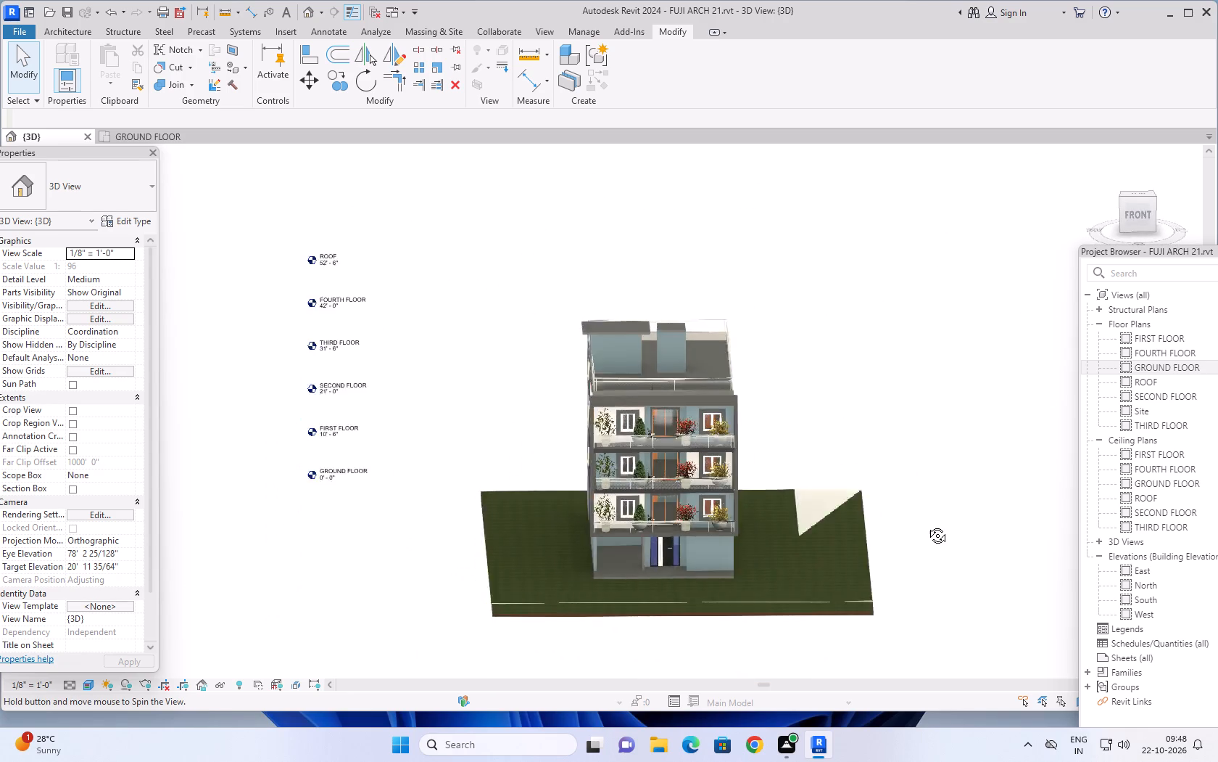
middle_click_drag(927, 525, 945, 530, "shift")
middle_click_drag(785, 573, 877, 549, "shift")
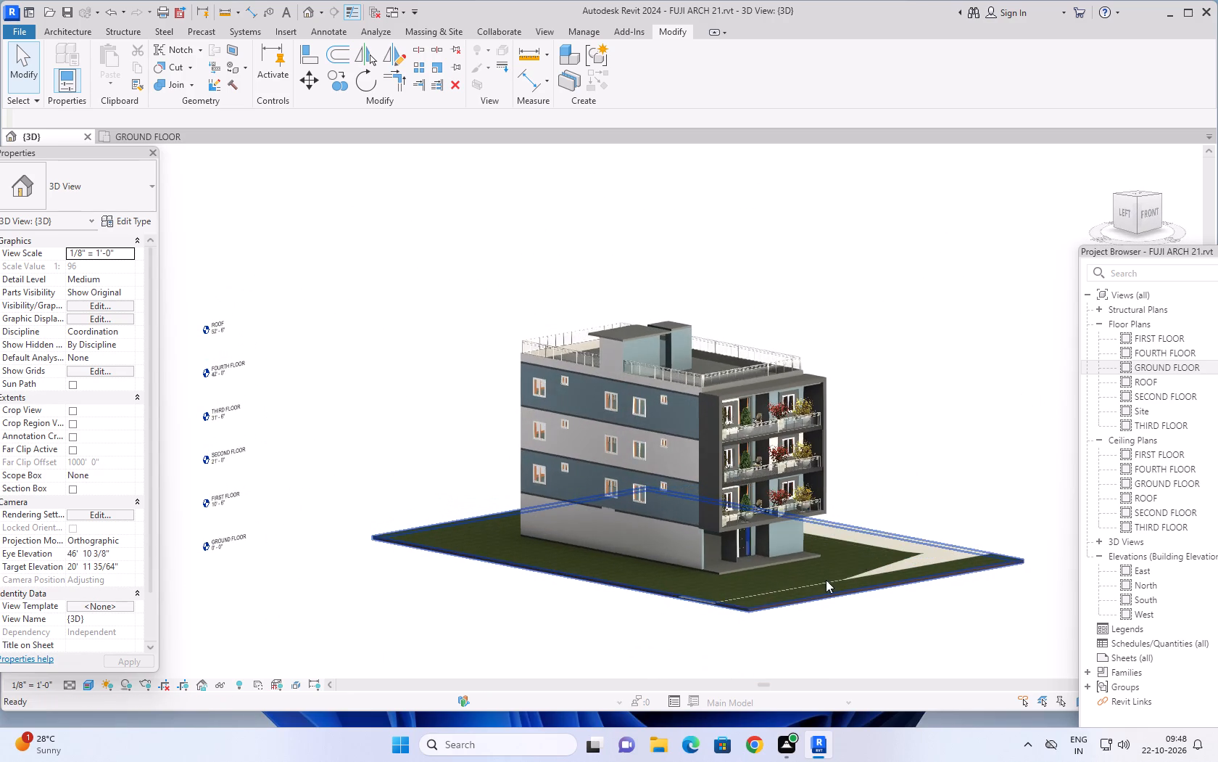
scroll(745, 638, "up", 2)
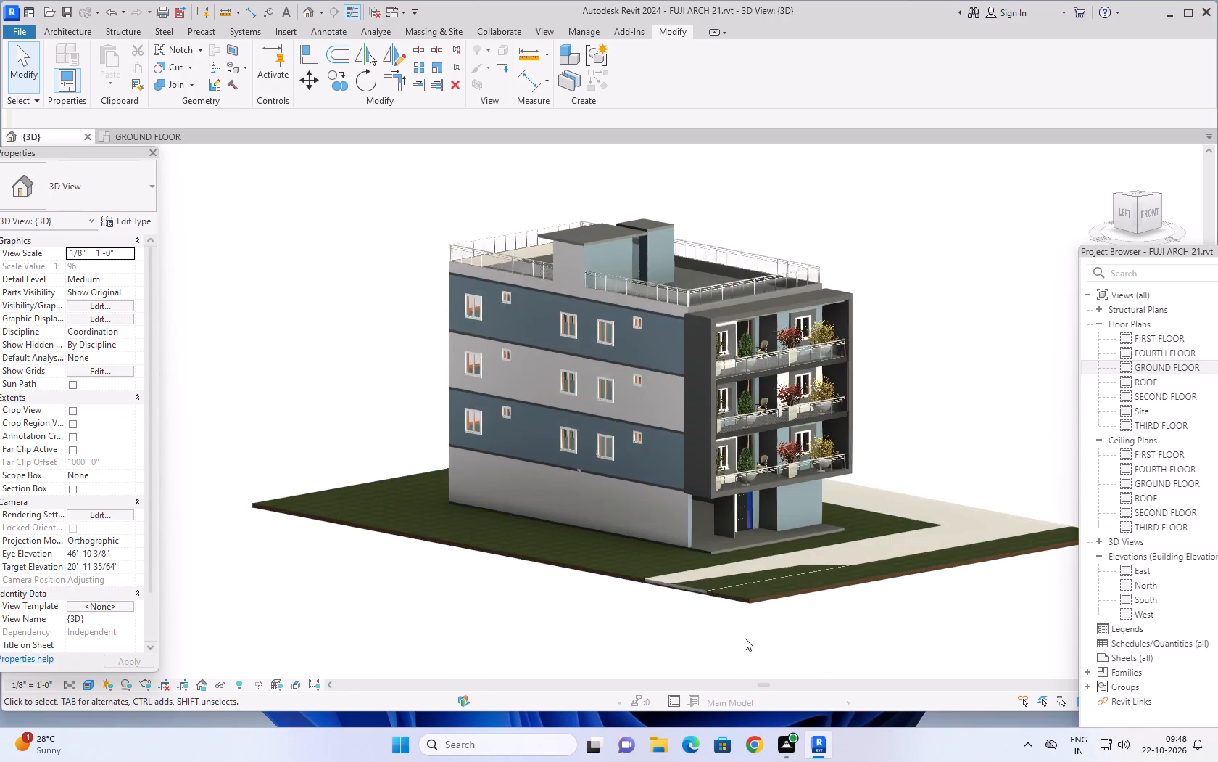
scroll(745, 638, "up", 3)
scroll(708, 573, "up", 3)
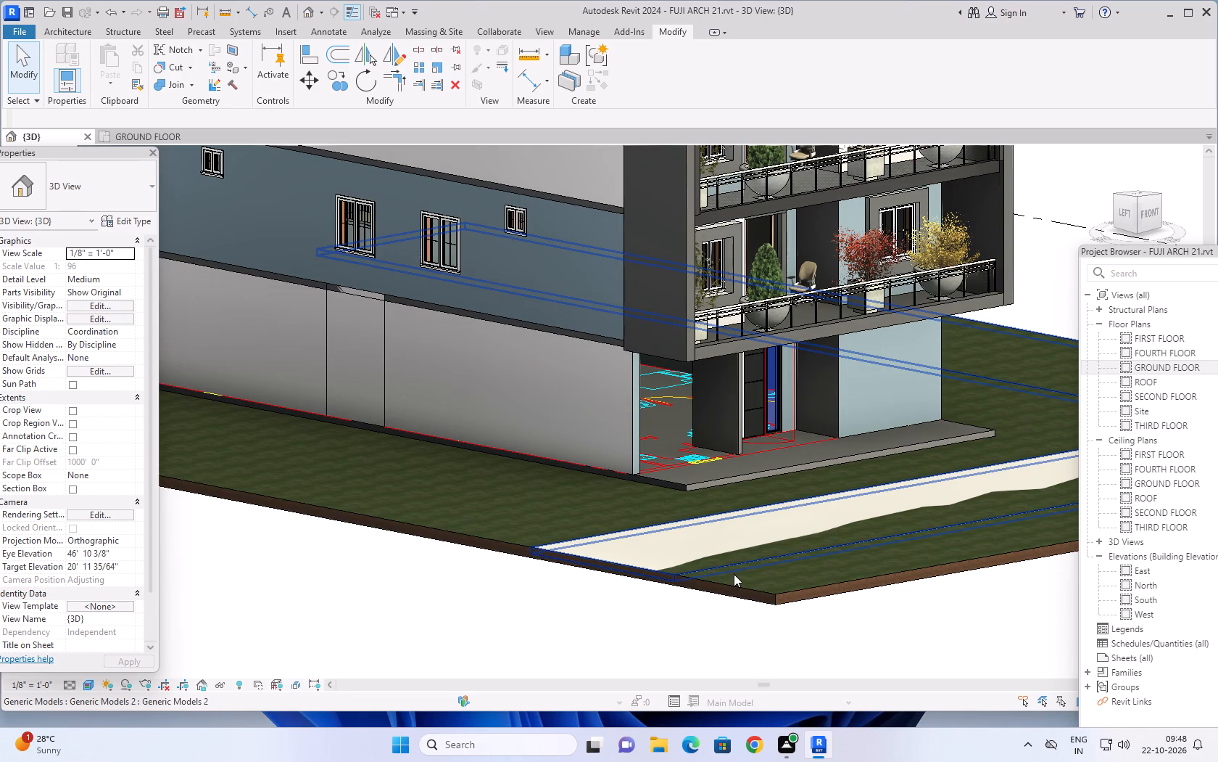
scroll(615, 566, "up", 4)
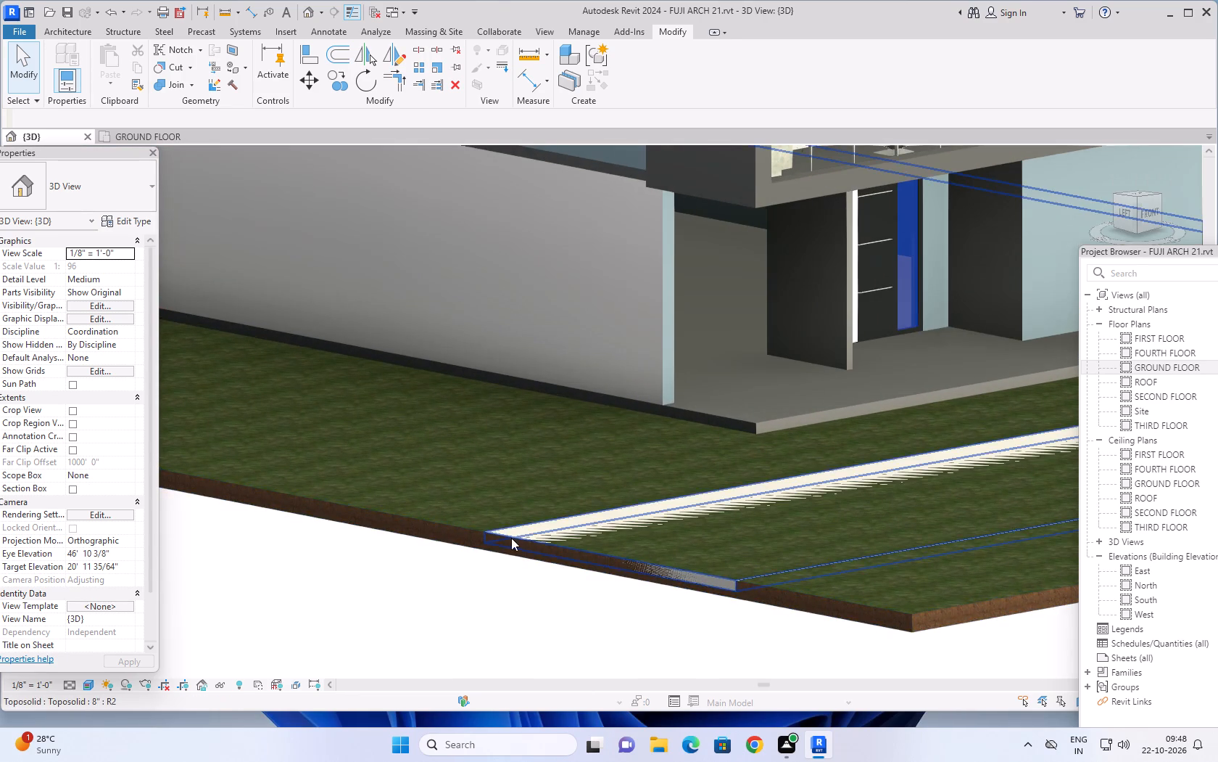
scroll(480, 538, "up", 4)
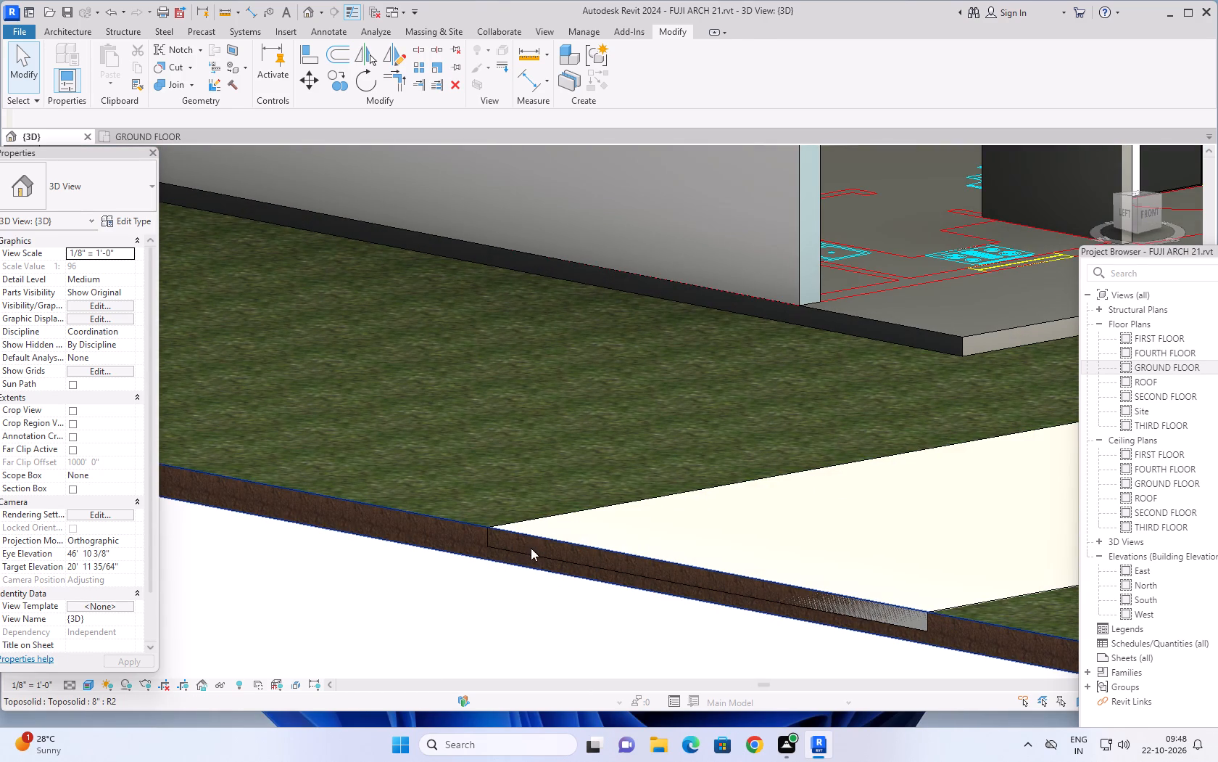
scroll(916, 554, "down", 1)
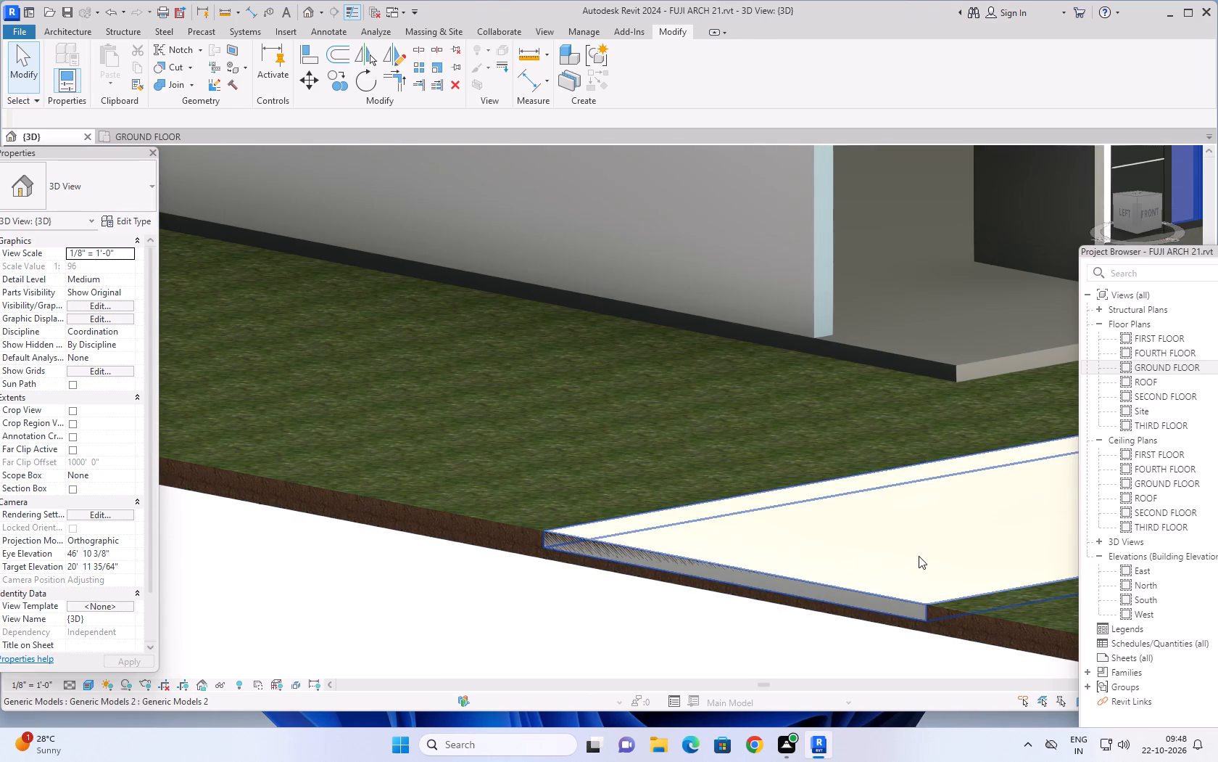
scroll(919, 557, "down", 4)
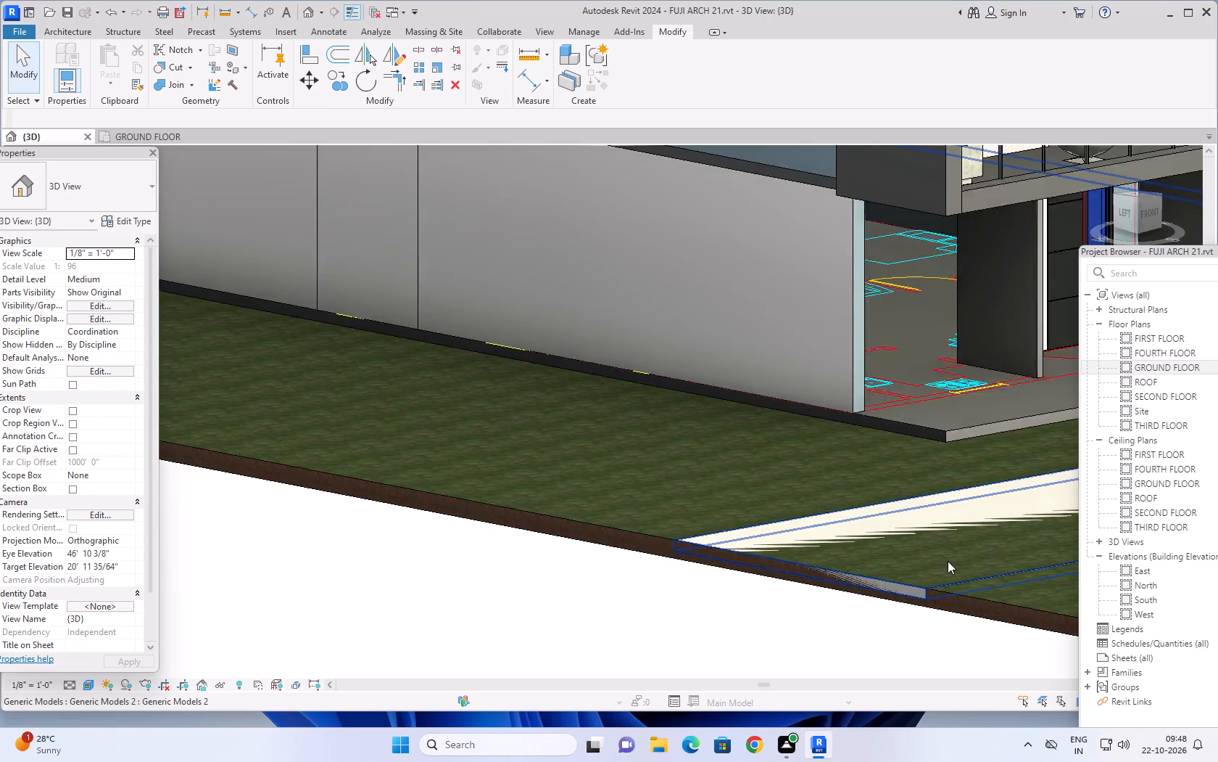
scroll(950, 563, "down", 3)
middle_click_drag(982, 576, 952, 594, "shift")
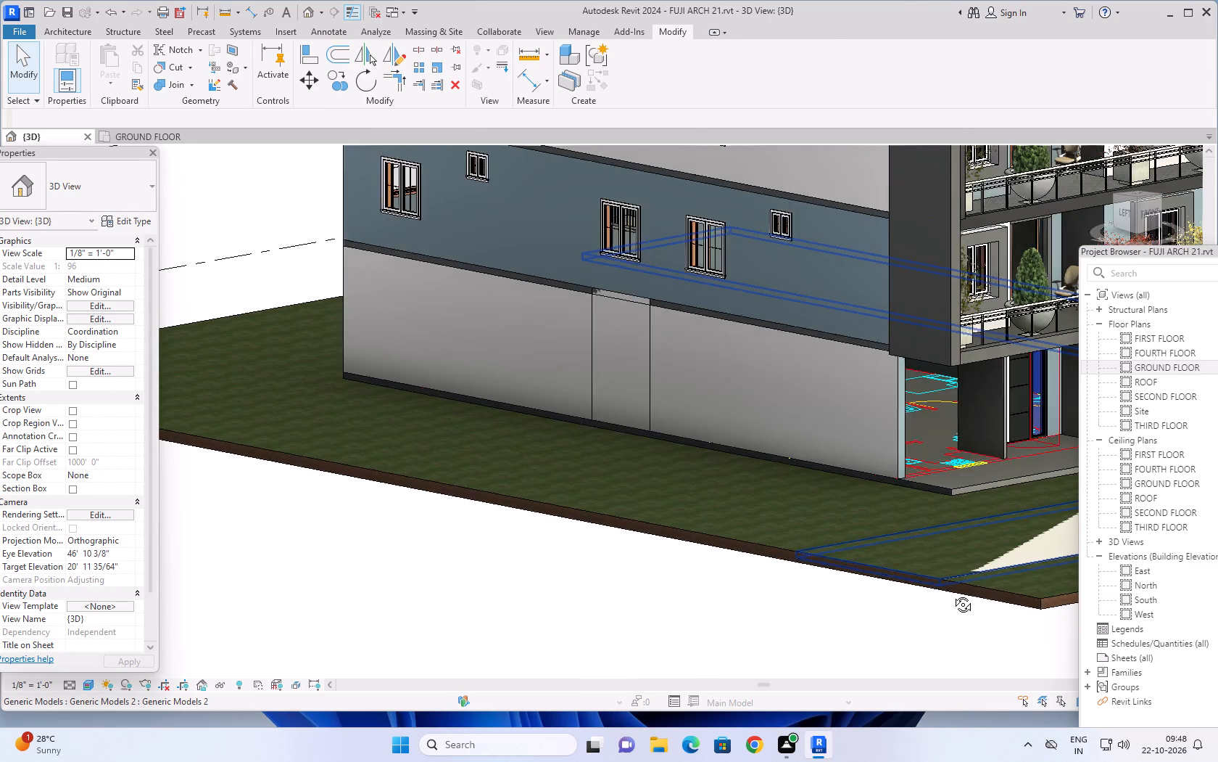
middle_click_drag(952, 594, 763, 578, "shift")
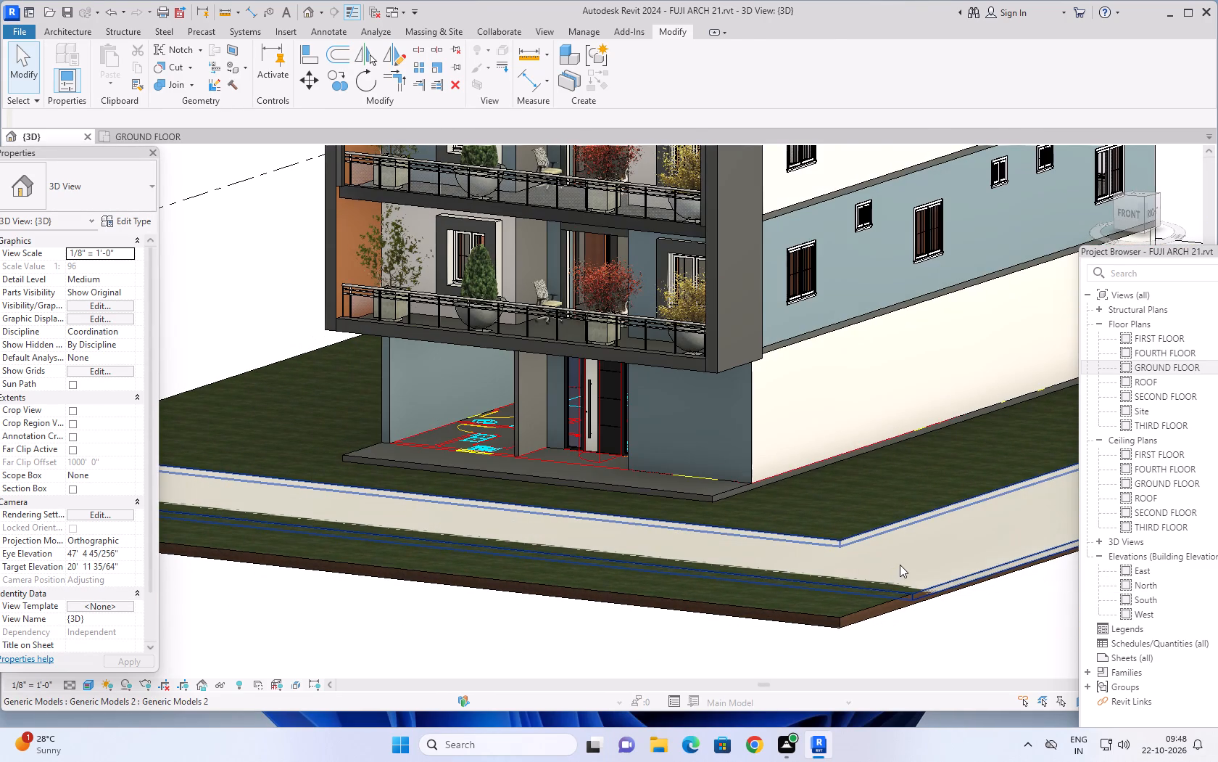
Edit the L-shaped generic model in place and set its Extrusion End to -3".
left_click(901, 565)
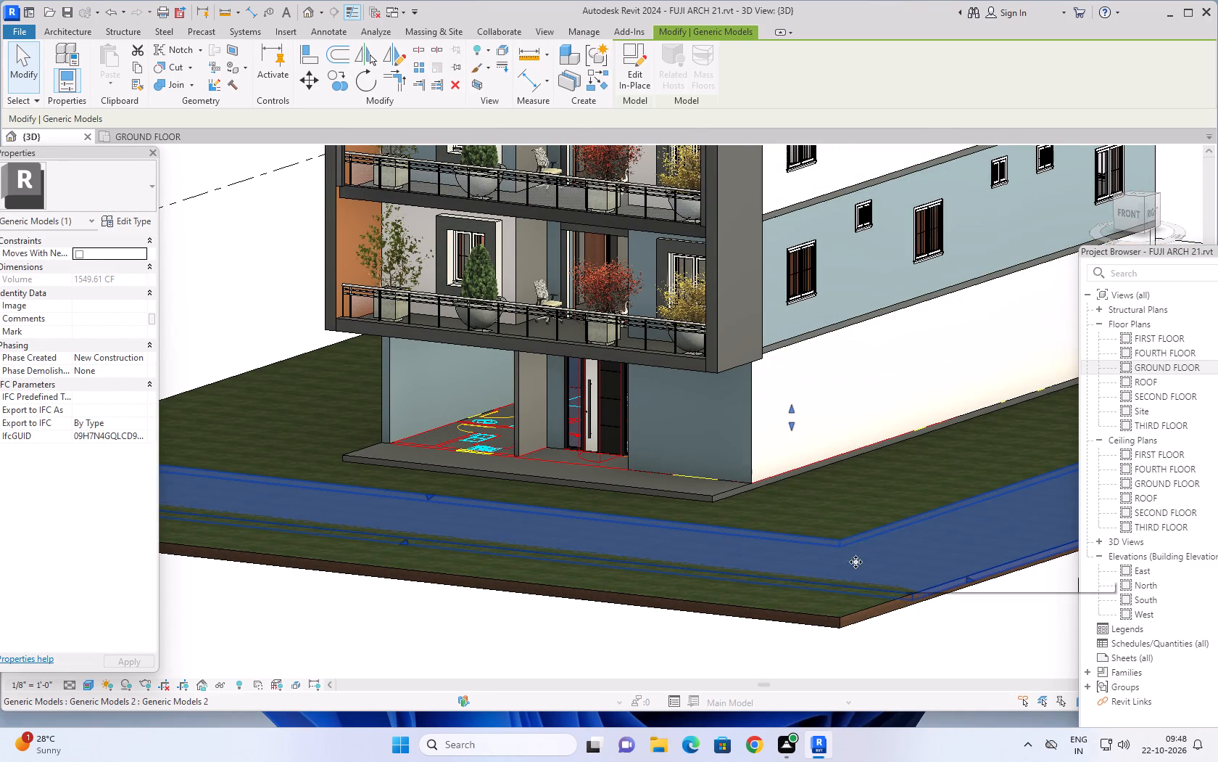
left_click(643, 65)
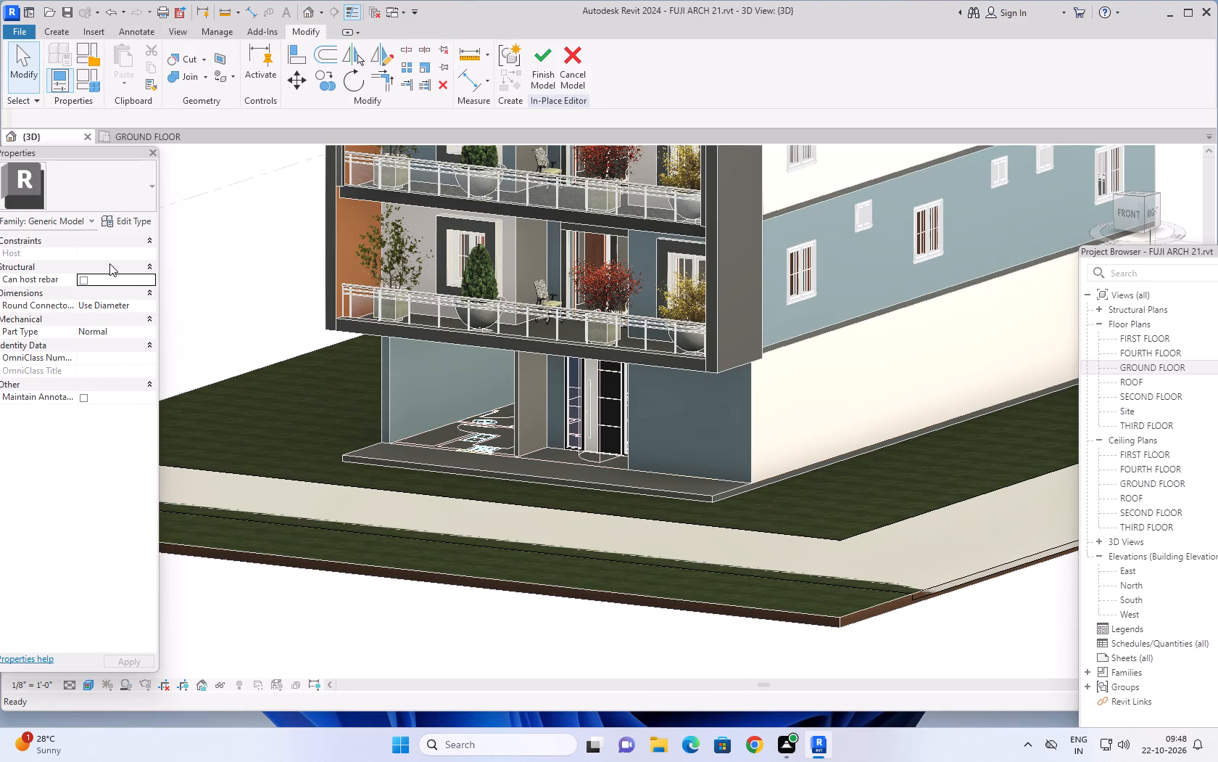
left_click(626, 541)
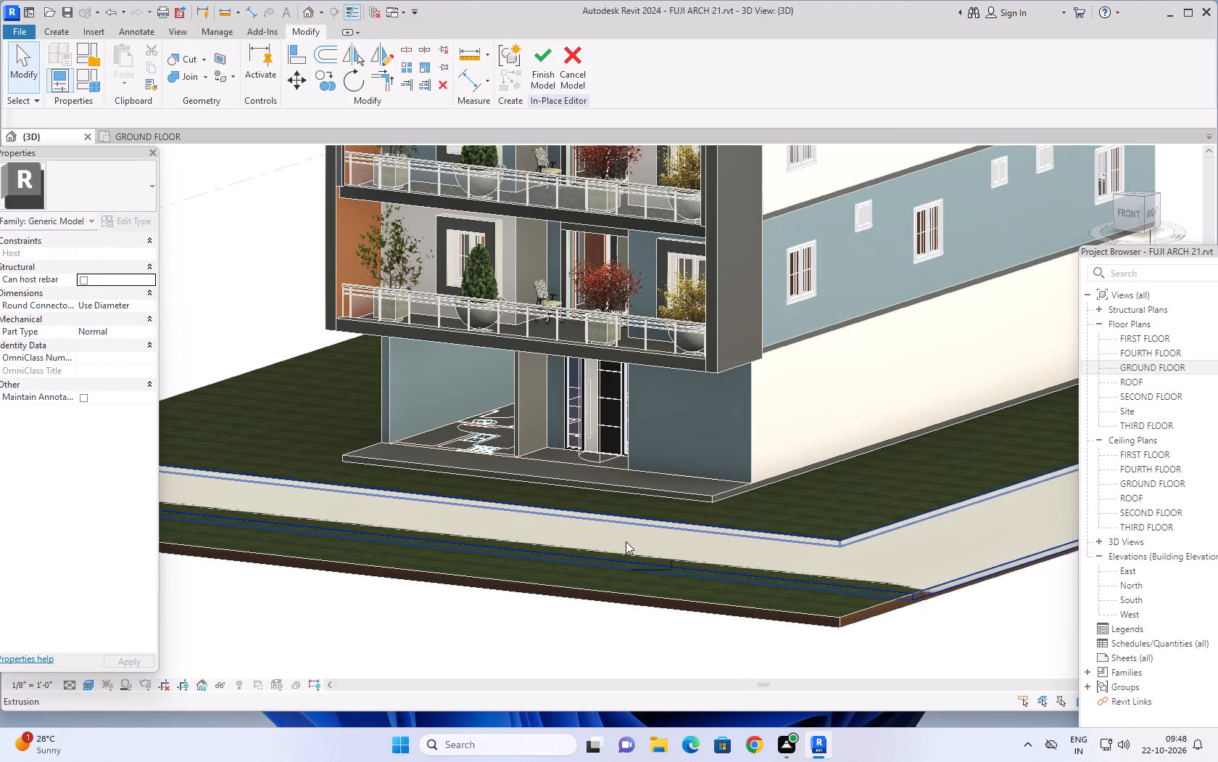
left_click(111, 254)
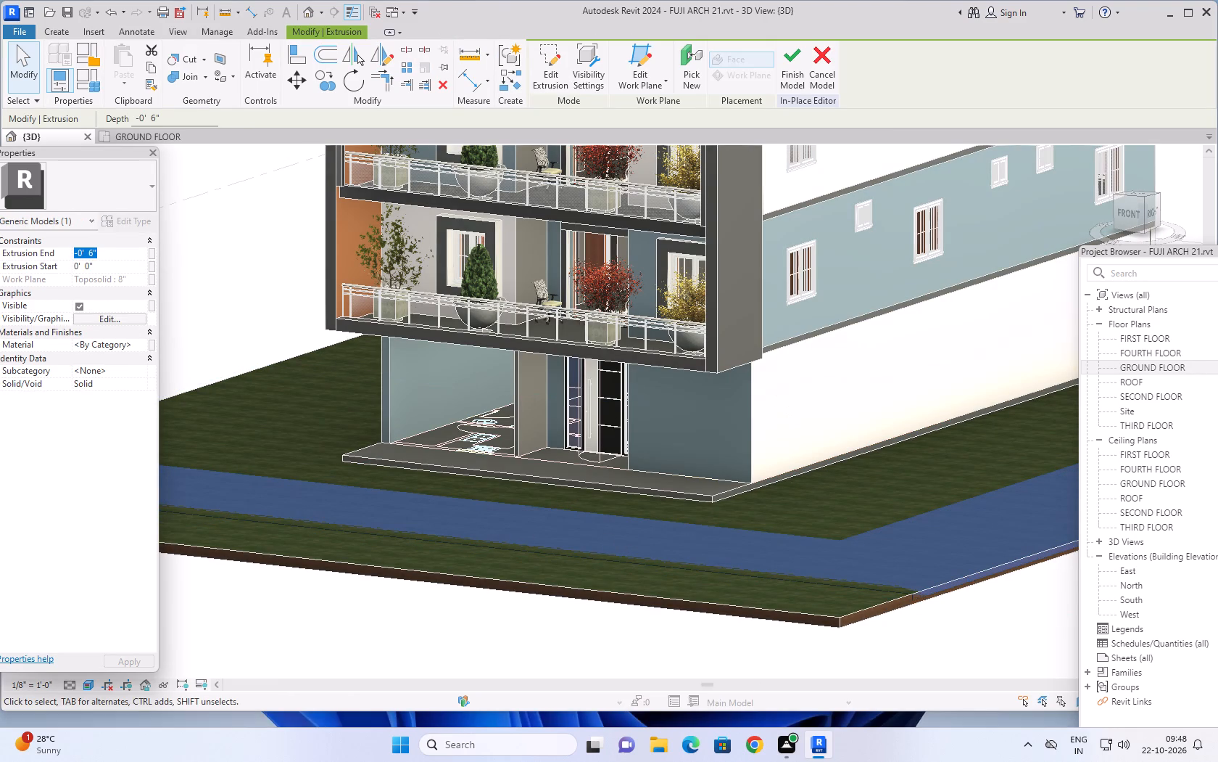
key("minus")
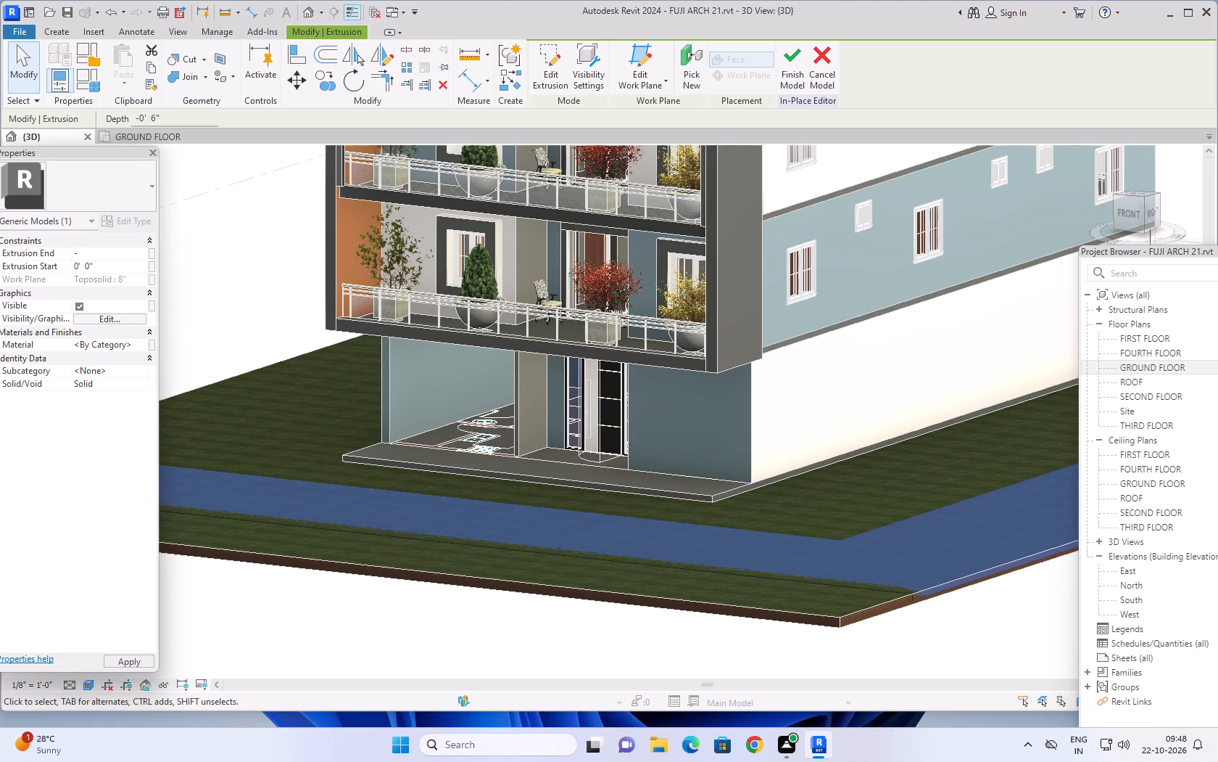
key("3")
key("shift+quotedbl")
key("Return")
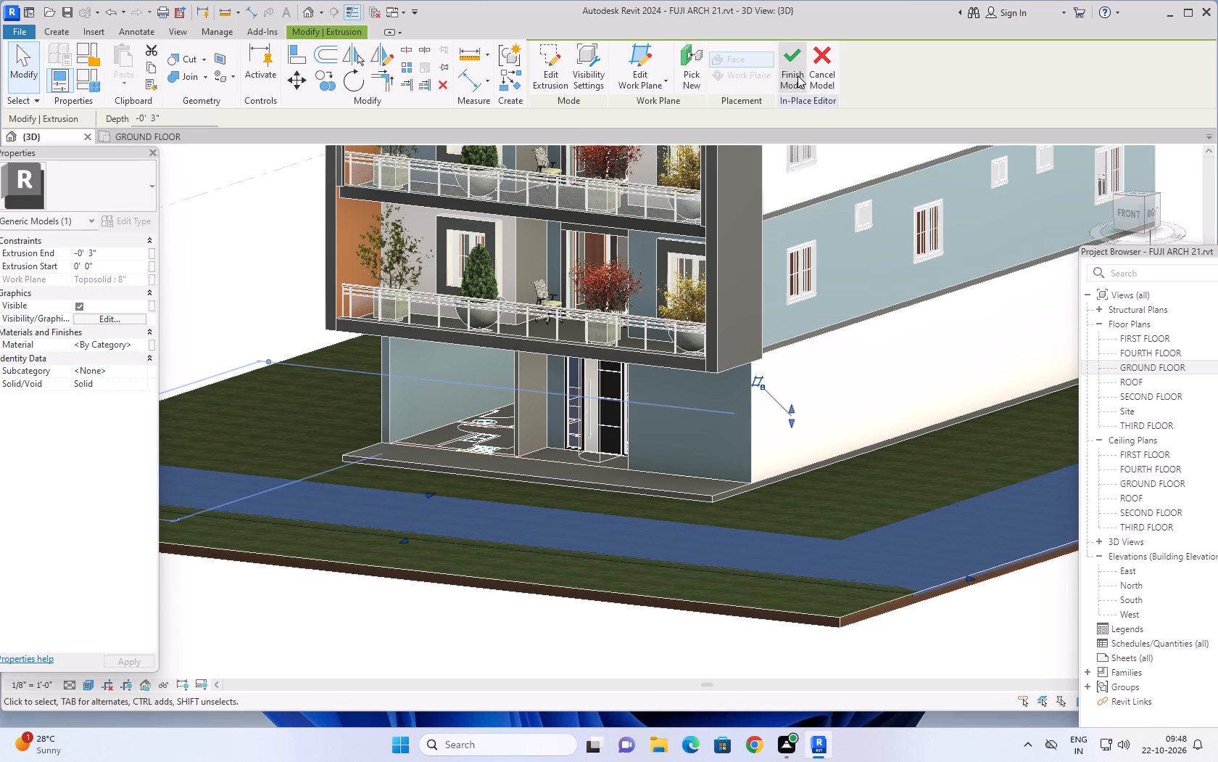
Examine the strip's thickness and its end face against the toposolid edge near the building's front corner.
middle_click_drag(256, 303, 342, 359, "shift")
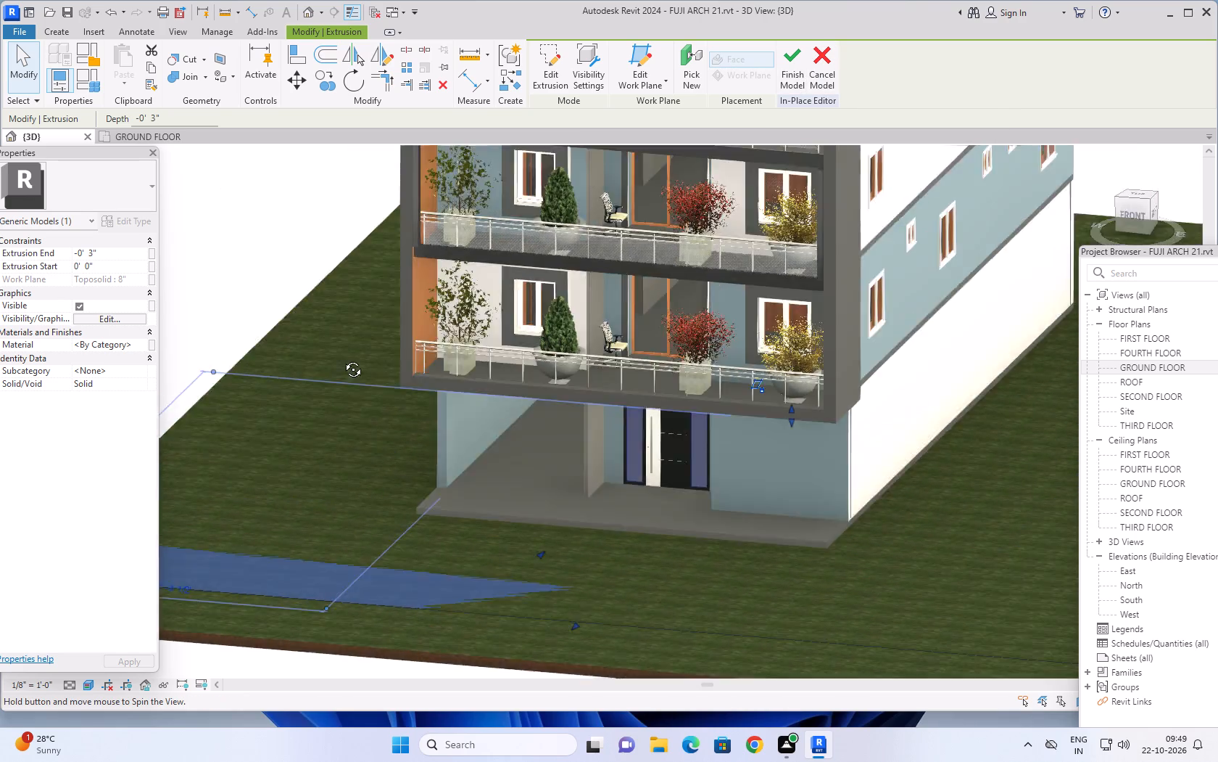
middle_click_drag(342, 359, 482, 311, "shift")
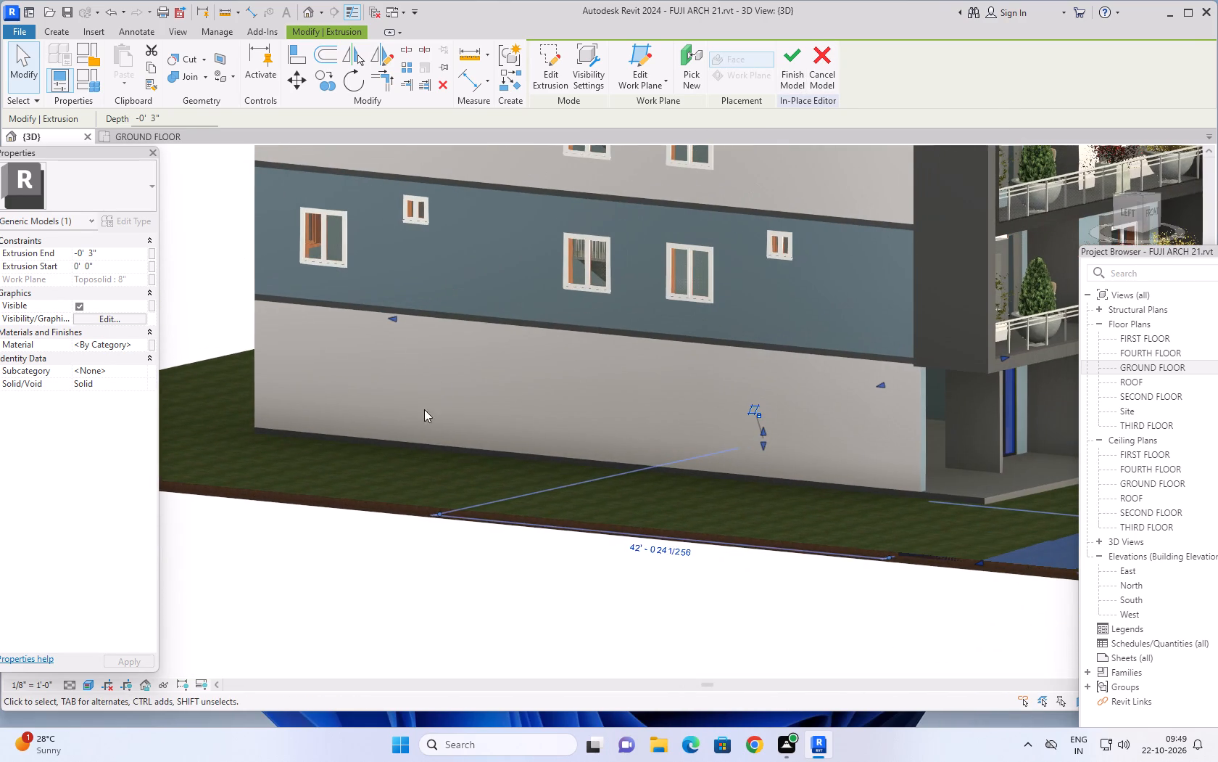
left_click(310, 556)
scroll(516, 596, "down", 3)
middle_click_drag(561, 612, 524, 562)
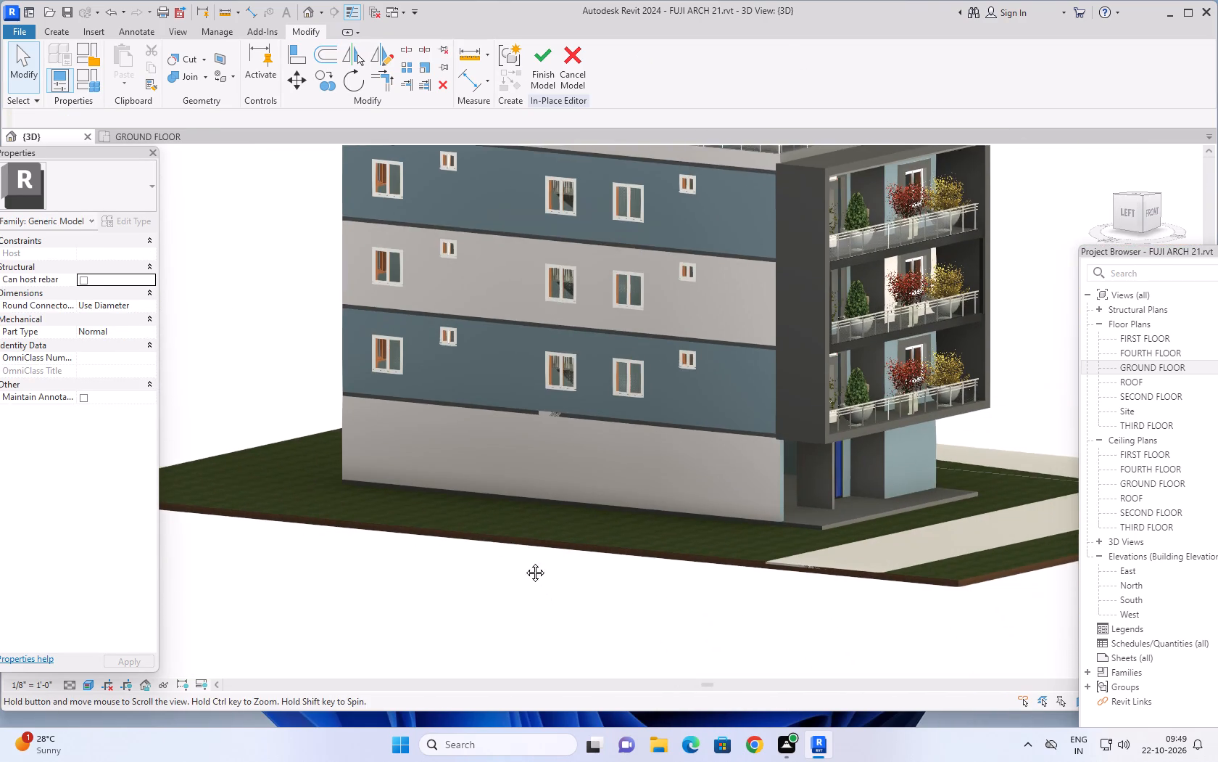
middle_click_drag(524, 562, 494, 516)
scroll(770, 523, "up", 9)
middle_click_drag(791, 486, 761, 456)
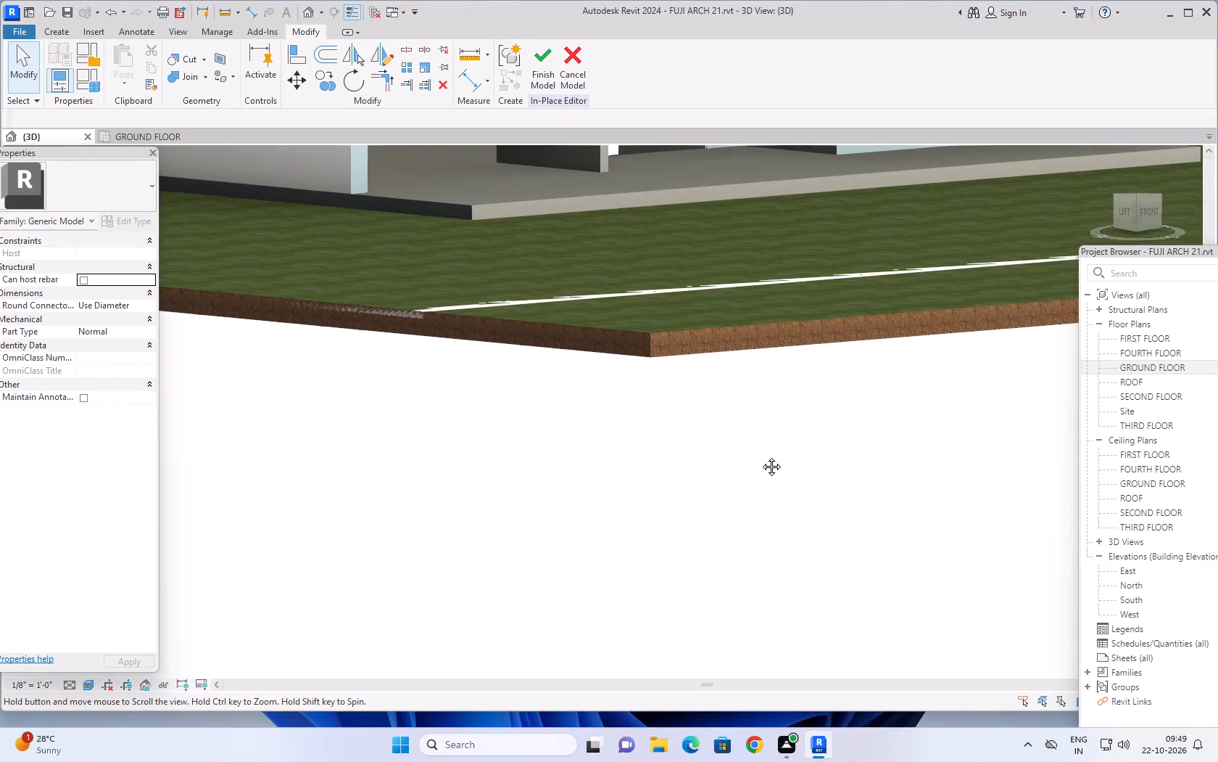
middle_click_drag(761, 456, 906, 479)
middle_click_drag(566, 439, 650, 495)
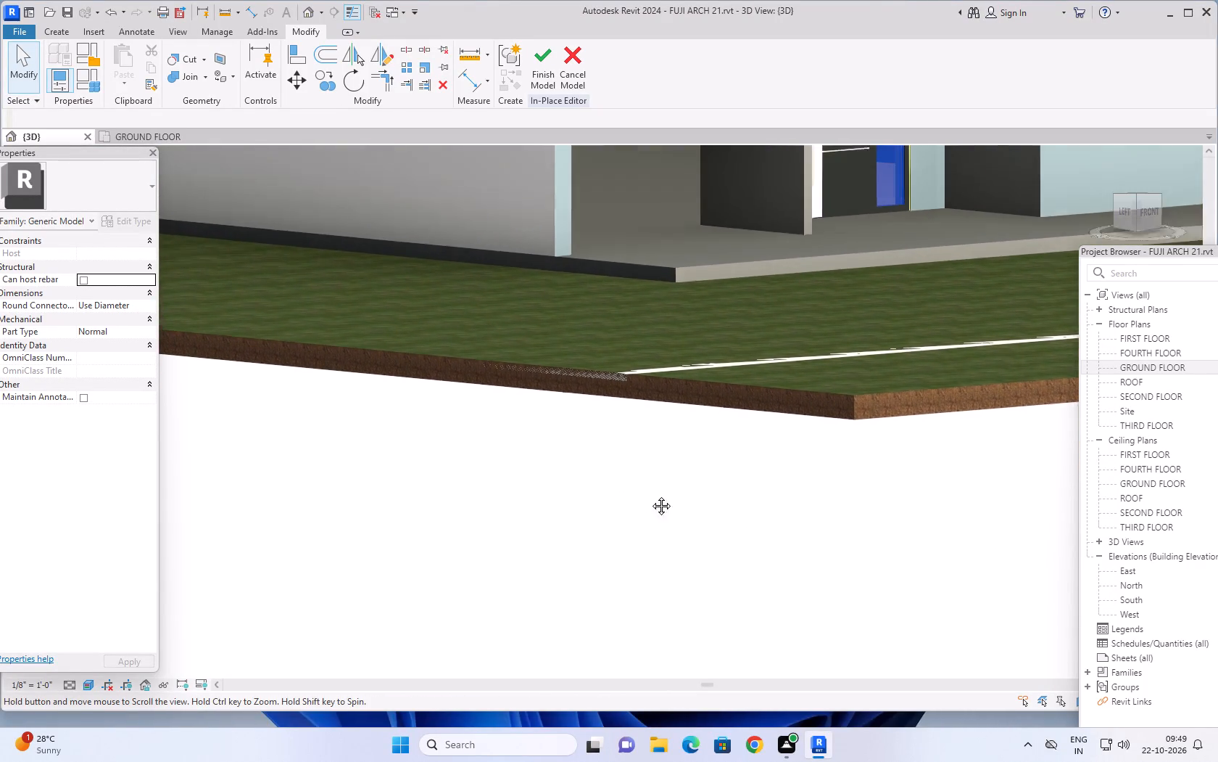
middle_click_drag(650, 495, 663, 497)
scroll(596, 431, "up", 2)
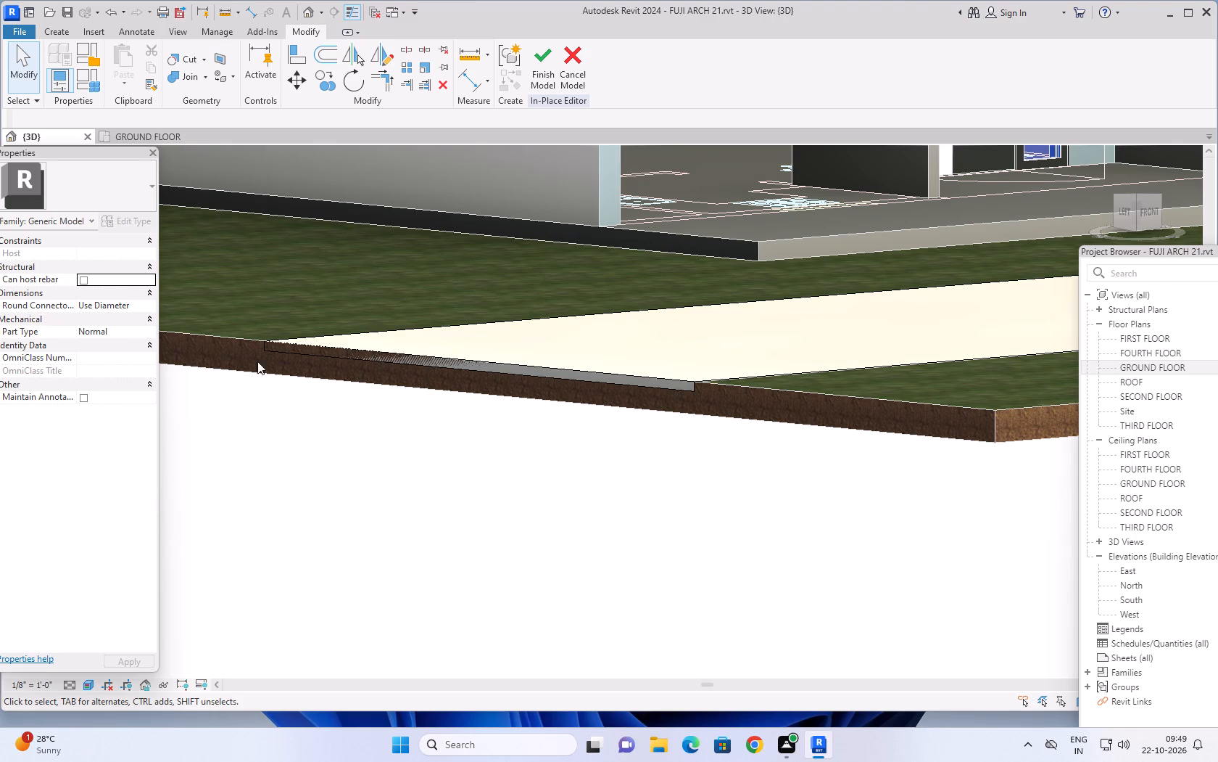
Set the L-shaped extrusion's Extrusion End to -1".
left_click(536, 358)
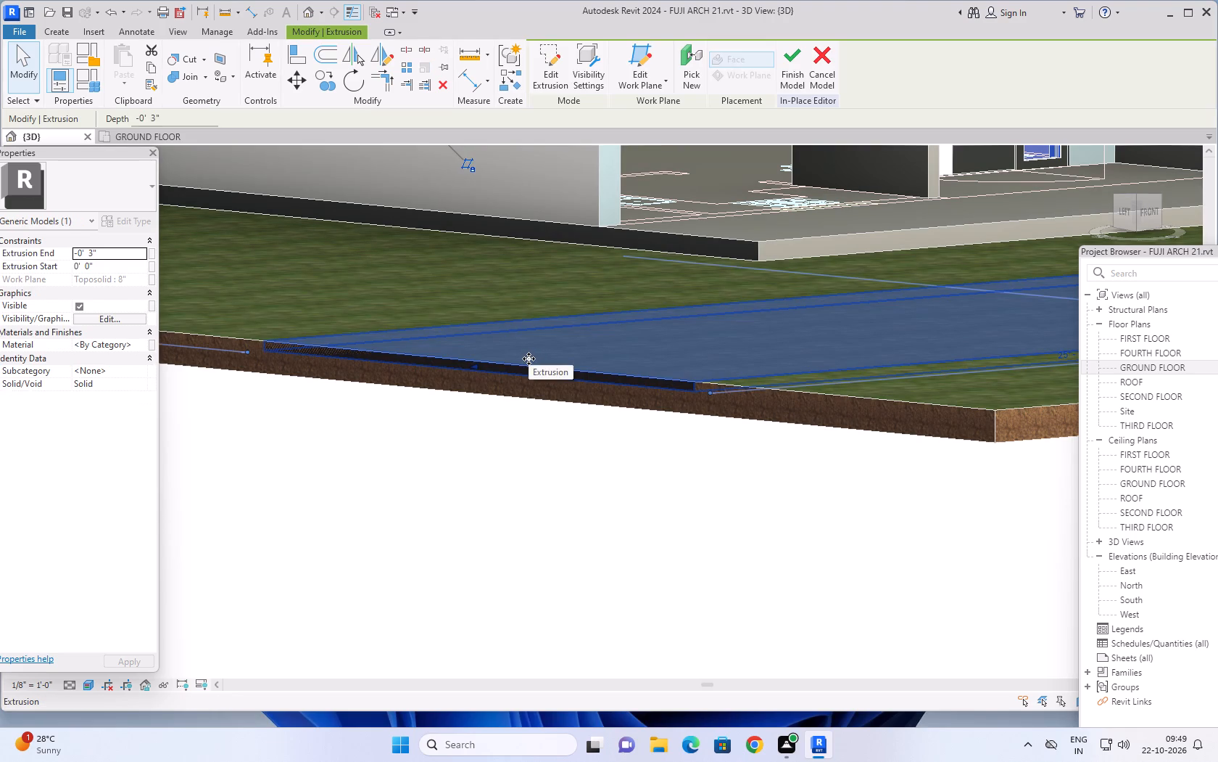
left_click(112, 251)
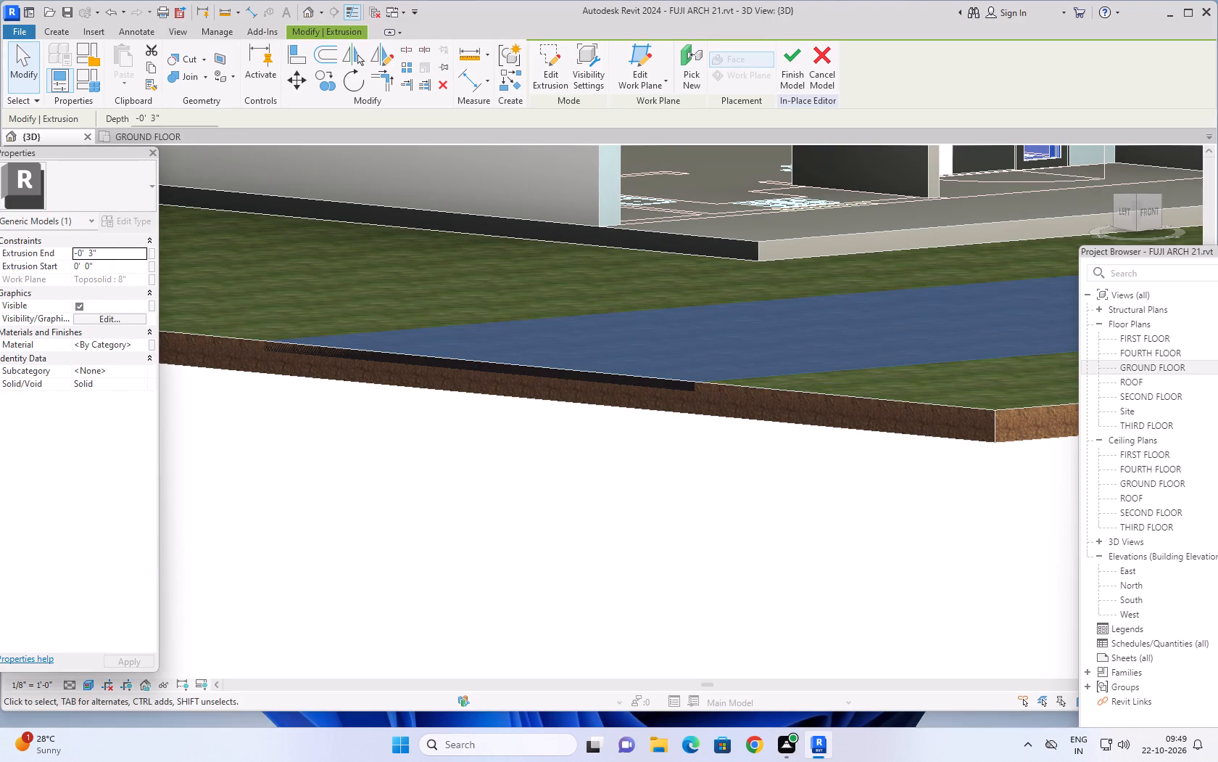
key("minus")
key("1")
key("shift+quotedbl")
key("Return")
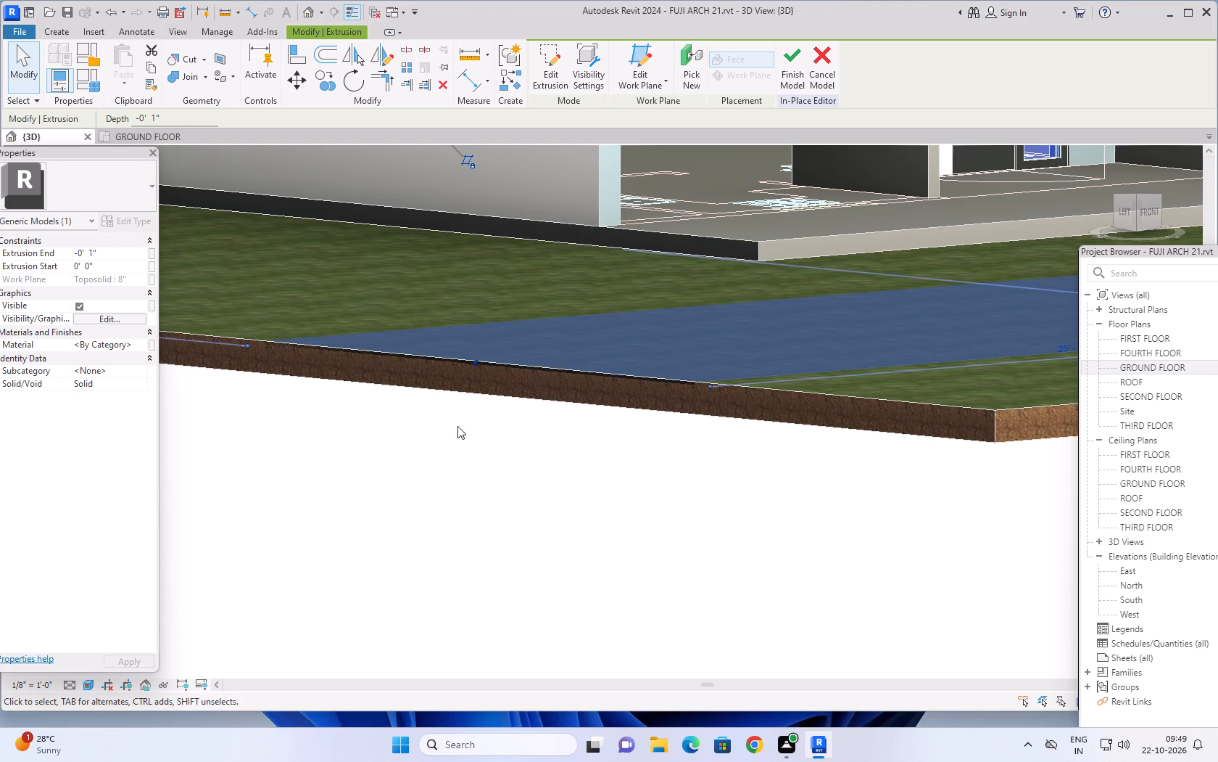
Examine how the L-shaped strip's surface sits against the toposolid around the building's front corner.
scroll(596, 479, "down", 2)
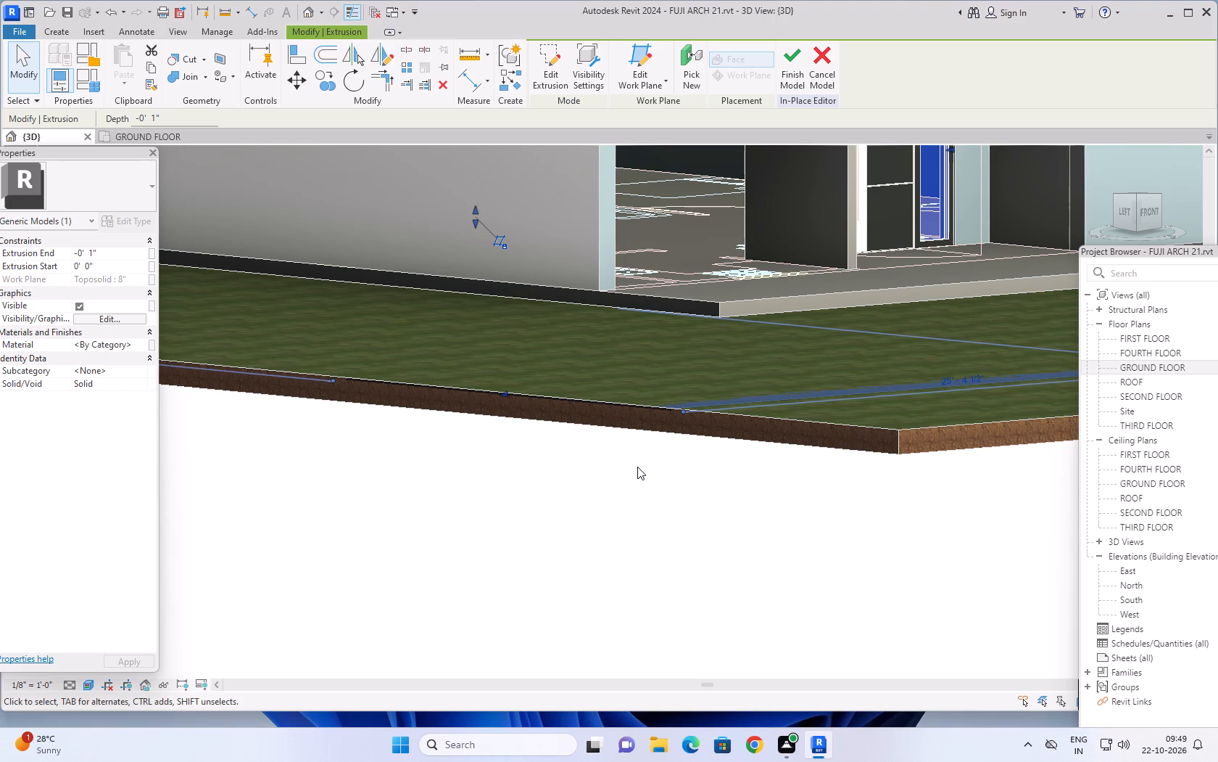
middle_click_drag(637, 456, 627, 523)
scroll(627, 529, "down", 2)
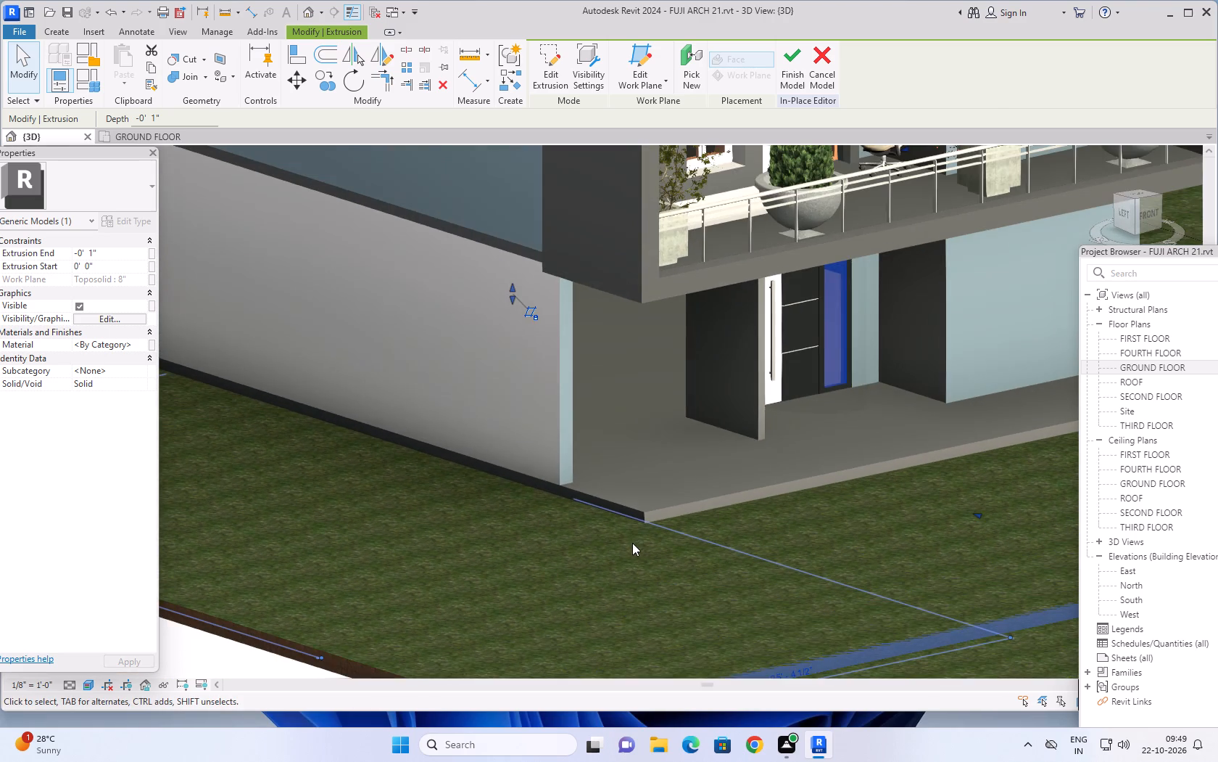
middle_click_drag(629, 556, 605, 330)
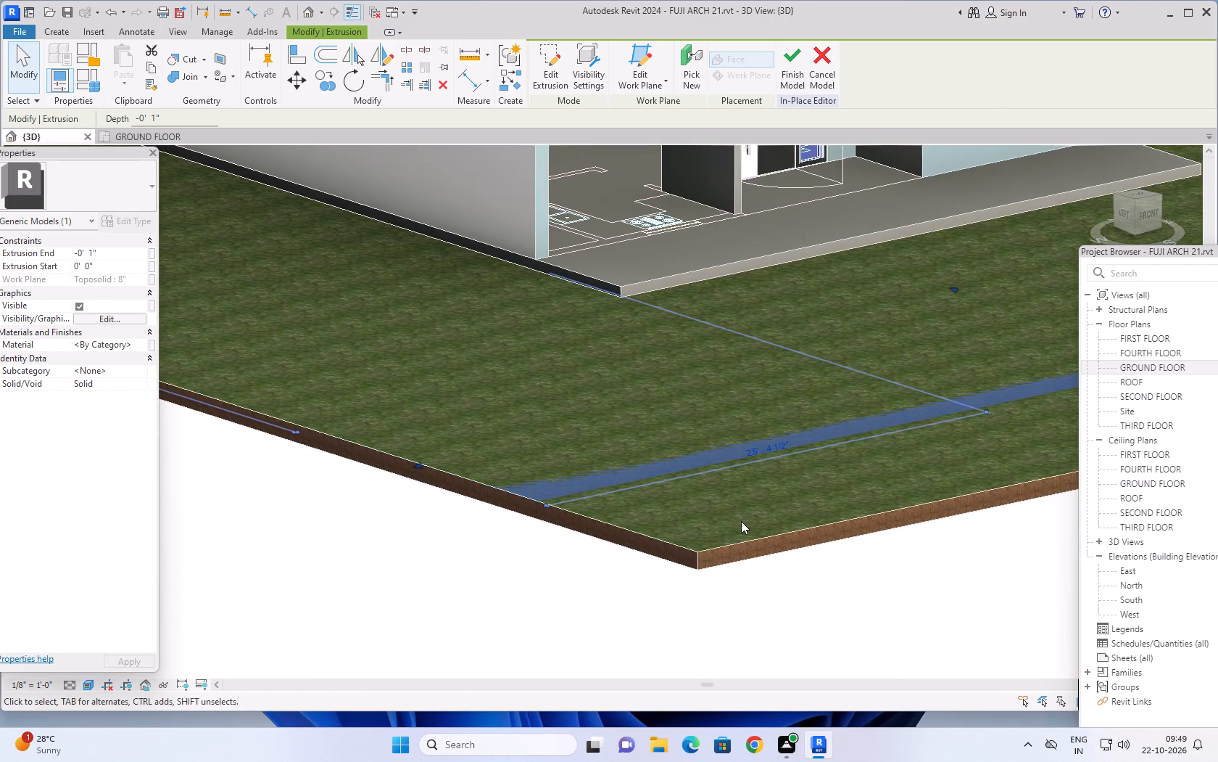
middle_click_drag(734, 525, 687, 538)
scroll(744, 517, "down", 1)
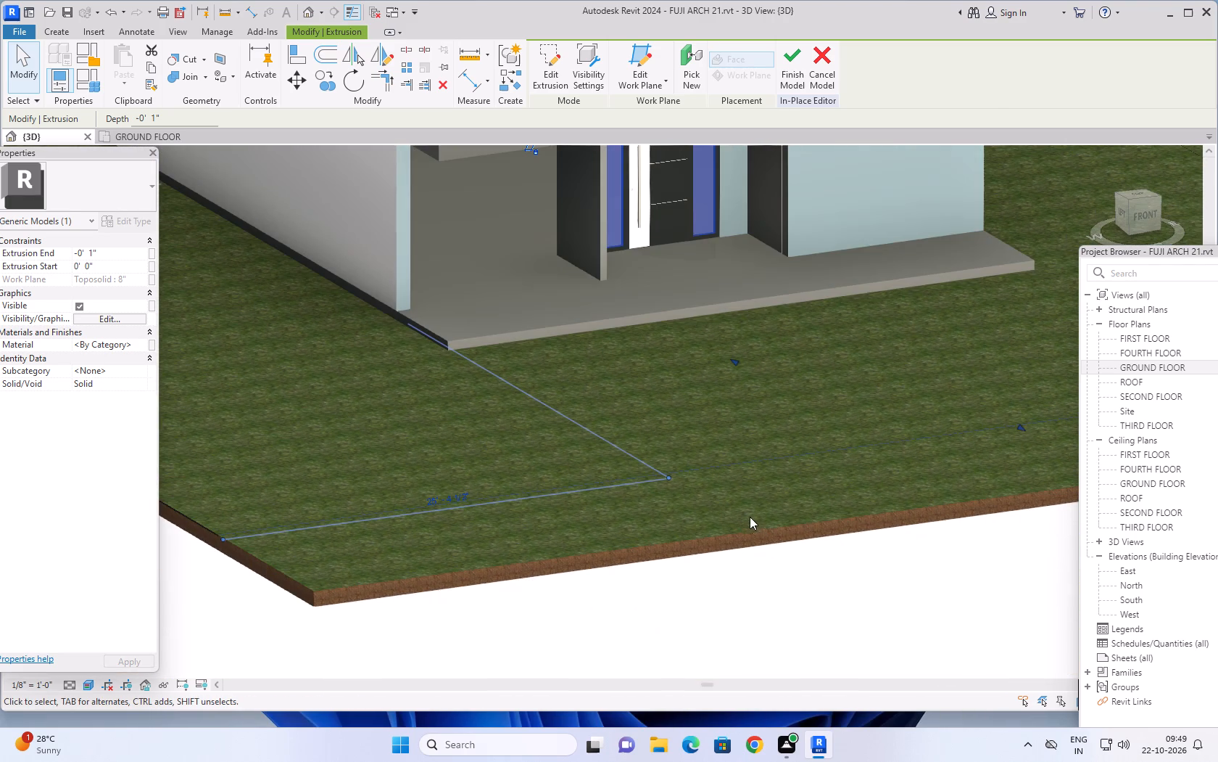
scroll(783, 508, "down", 2)
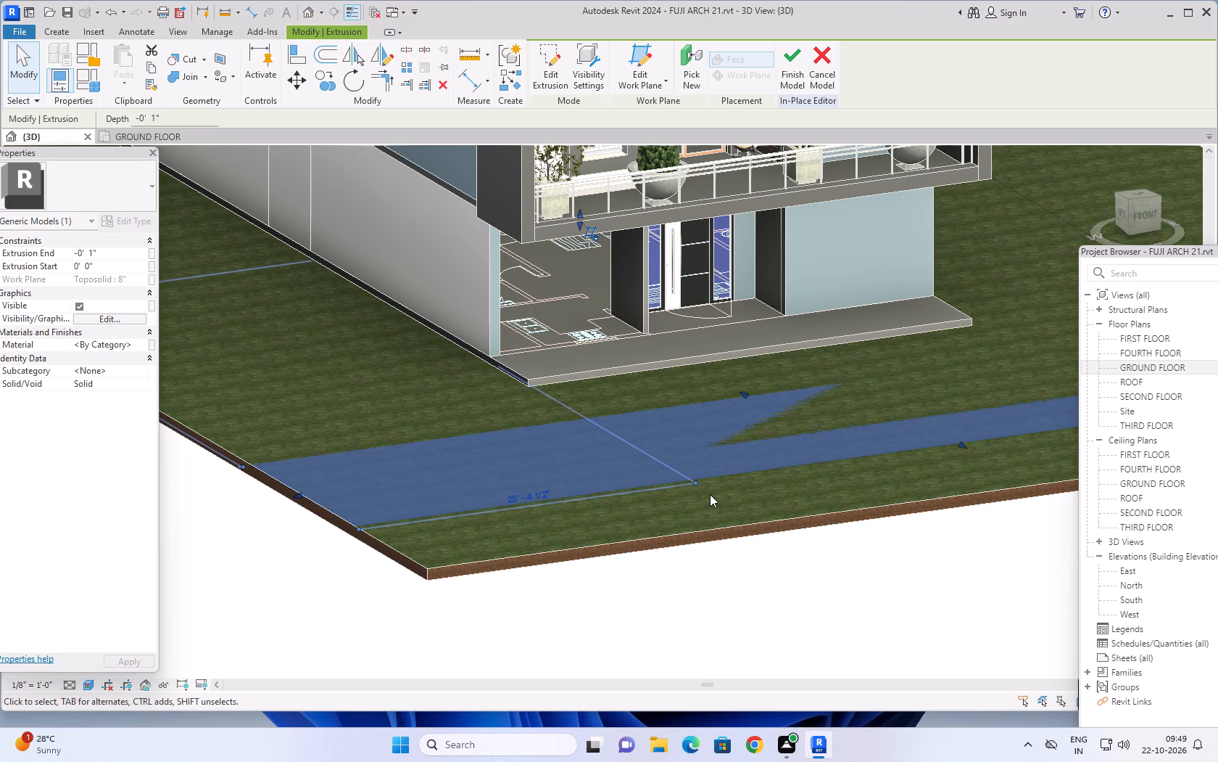
scroll(768, 489, "down", 2)
scroll(844, 468, "down", 1)
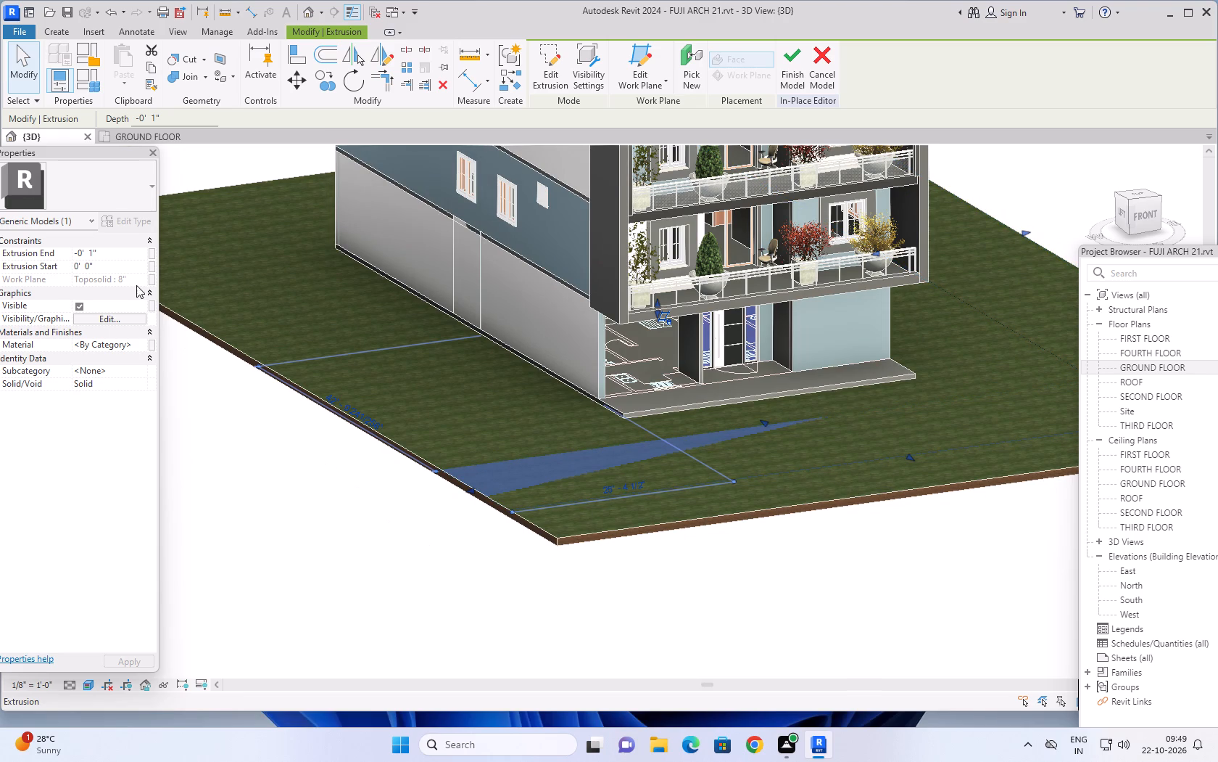
Examine the strip's end face and its front and side runs against the toposolid from low and high angles.
left_click(113, 254)
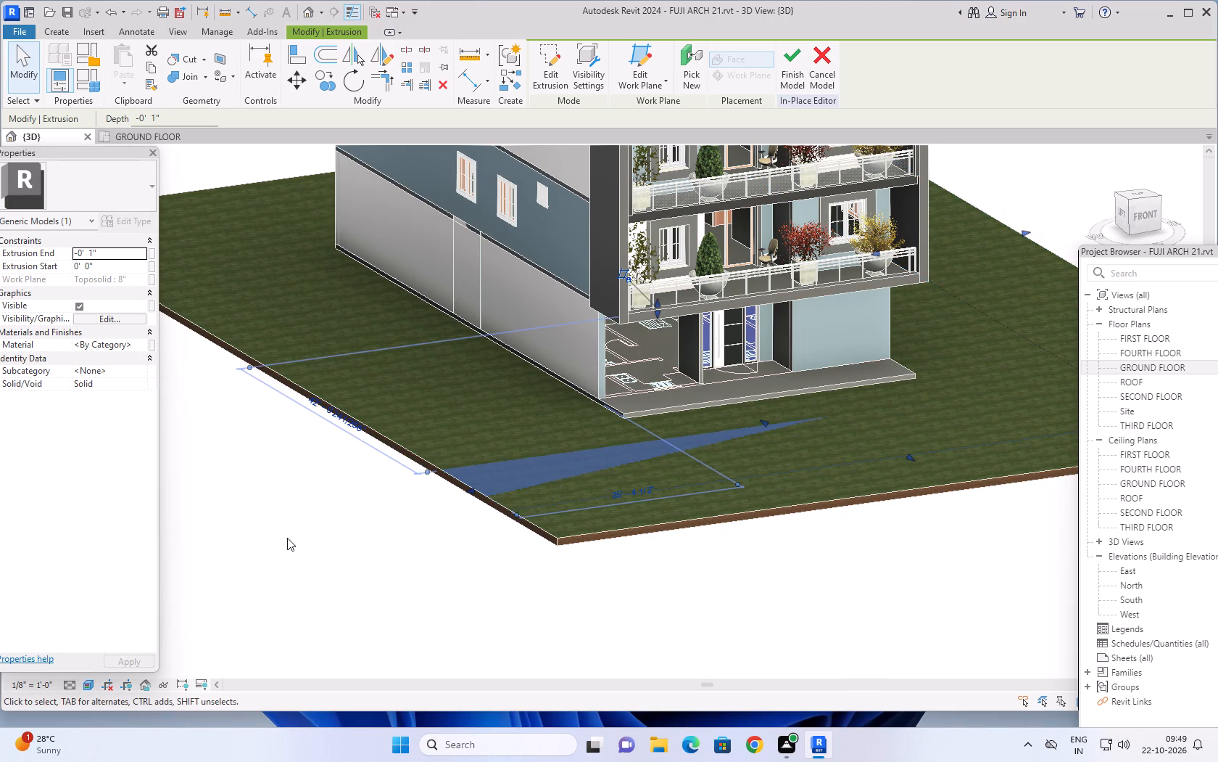
middle_click_drag(298, 528, 343, 508)
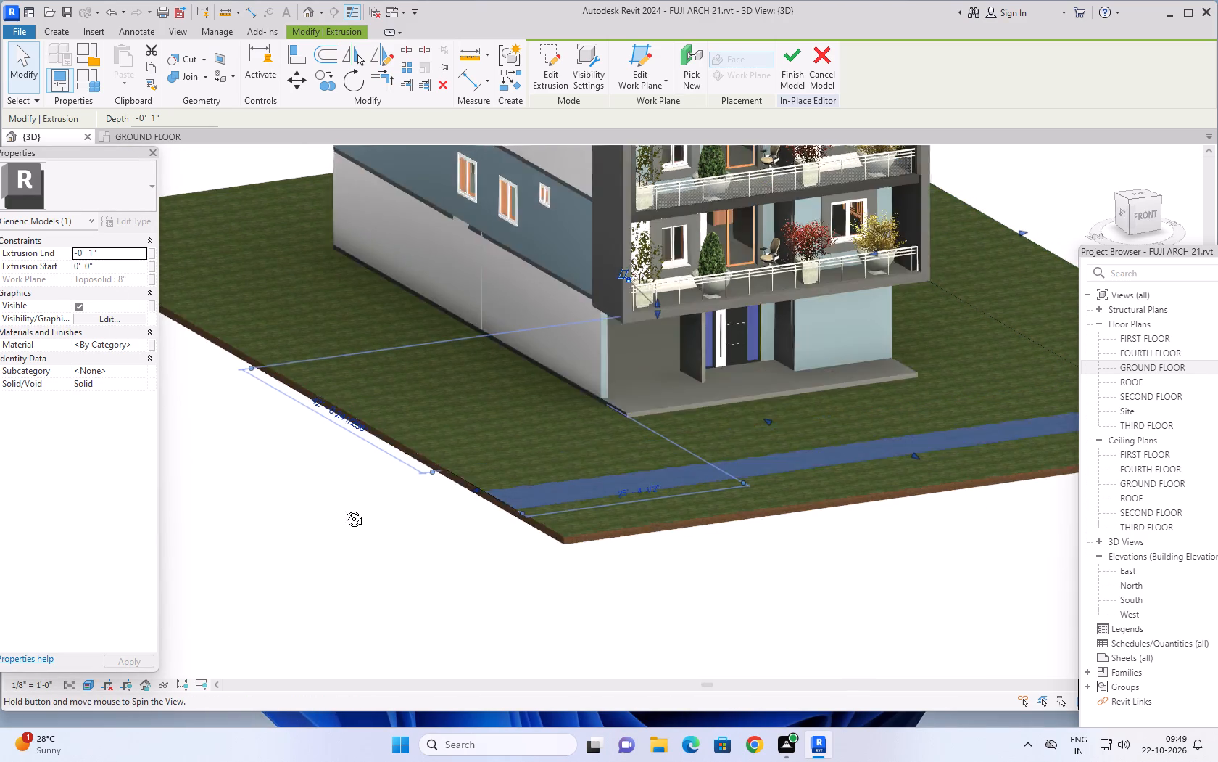
middle_click_drag(343, 508, 407, 501)
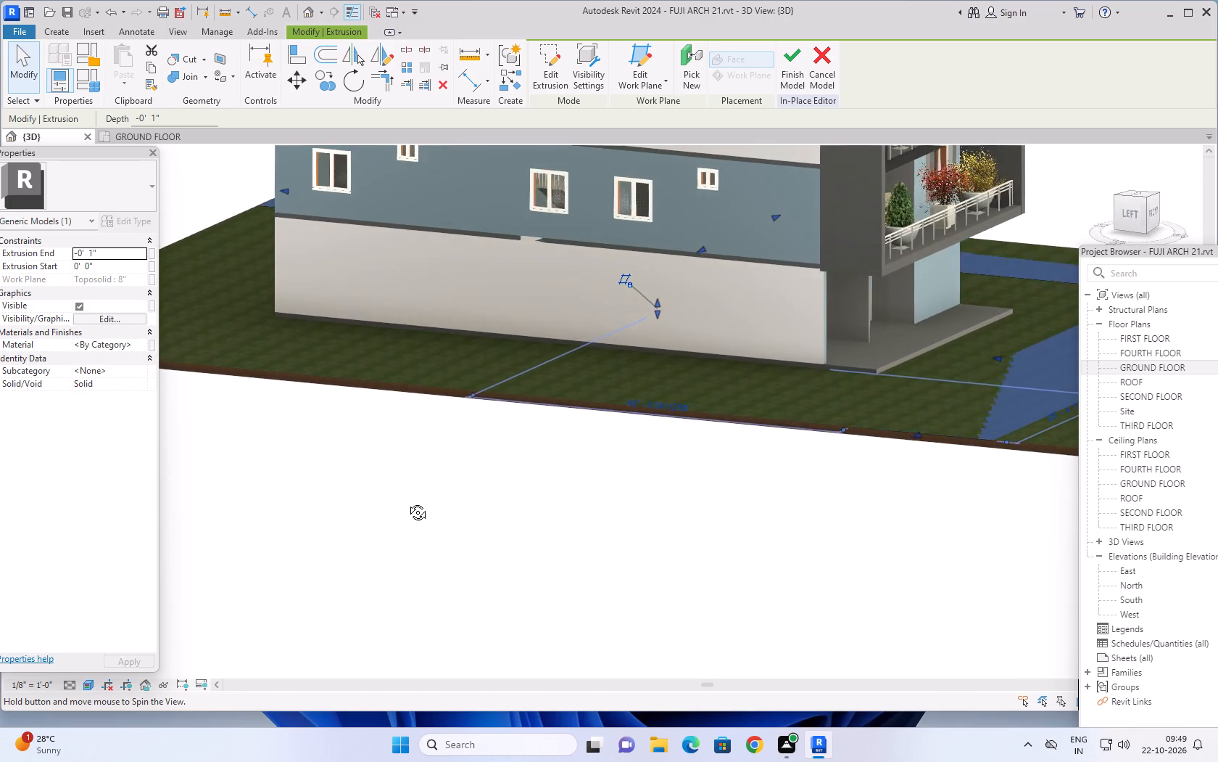
middle_click_drag(407, 501, 302, 553)
scroll(744, 510, "up", 4)
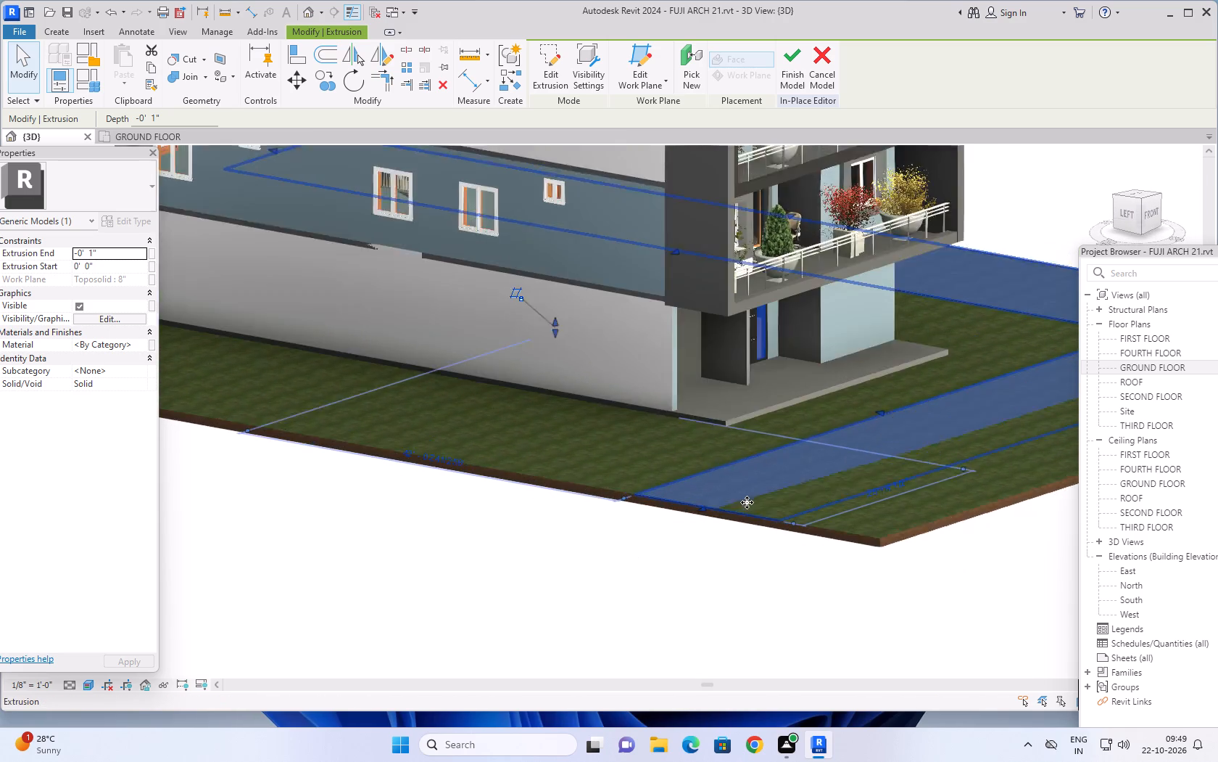
scroll(745, 506, "up", 4)
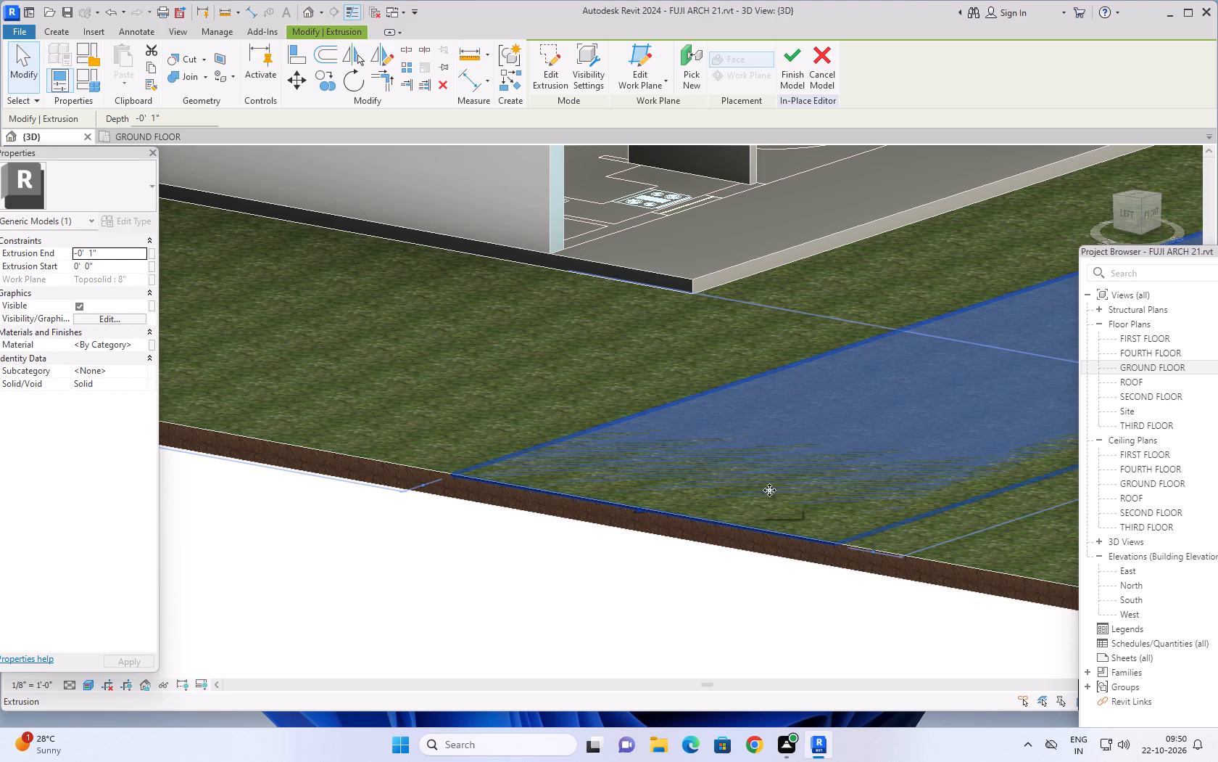
scroll(808, 482, "down", 1)
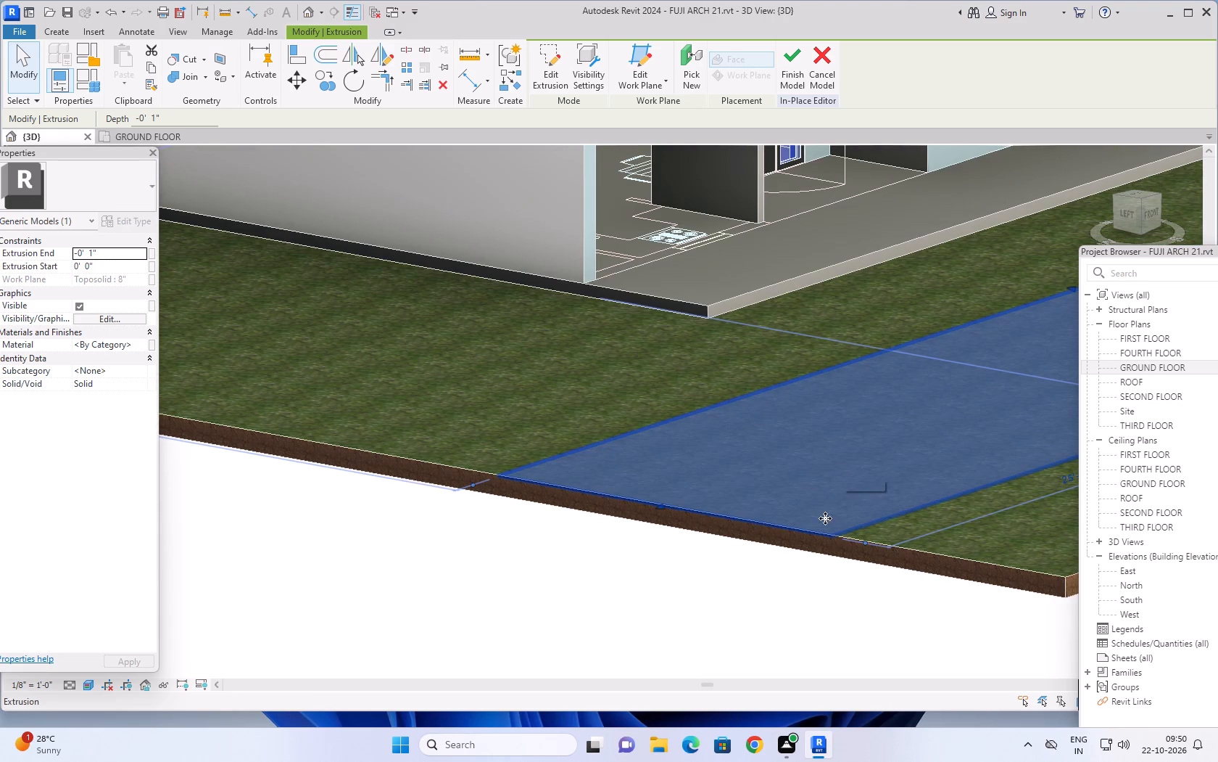
scroll(808, 584, "down", 3)
middle_click_drag(824, 598, 566, 579)
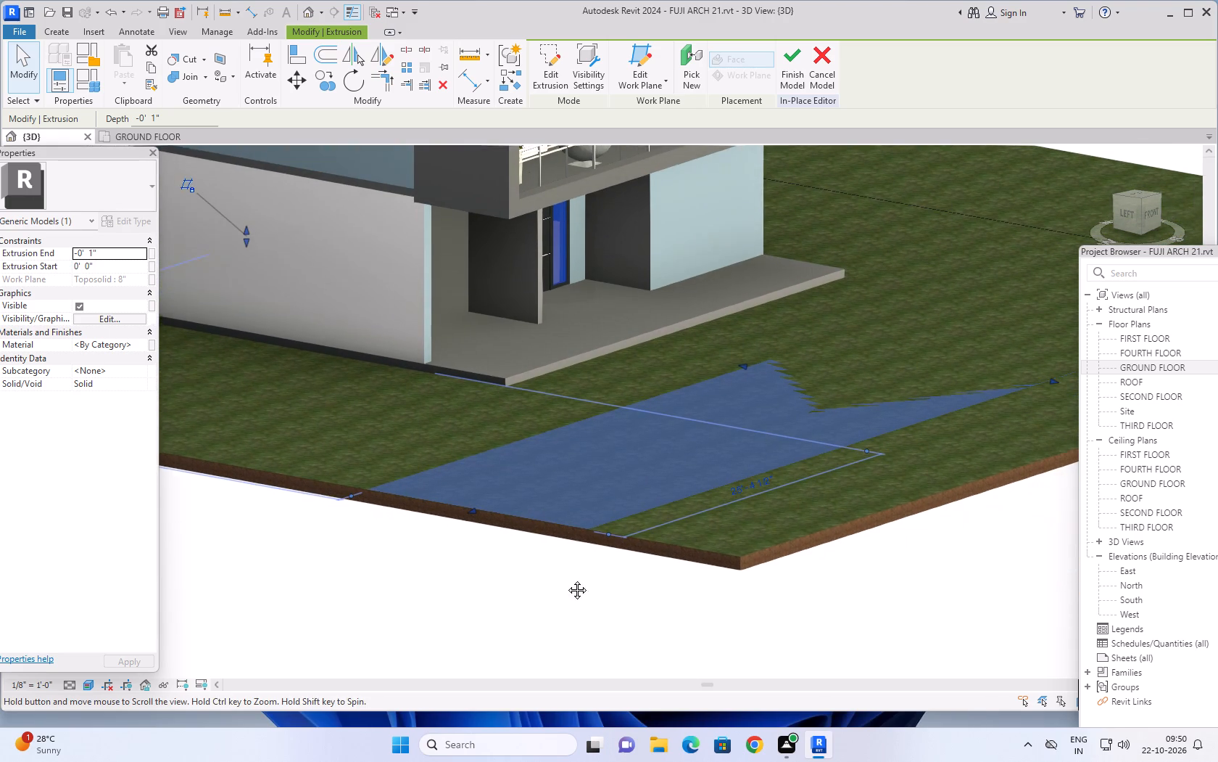
middle_click_drag(566, 579, 555, 602)
middle_click_drag(573, 619, 610, 552)
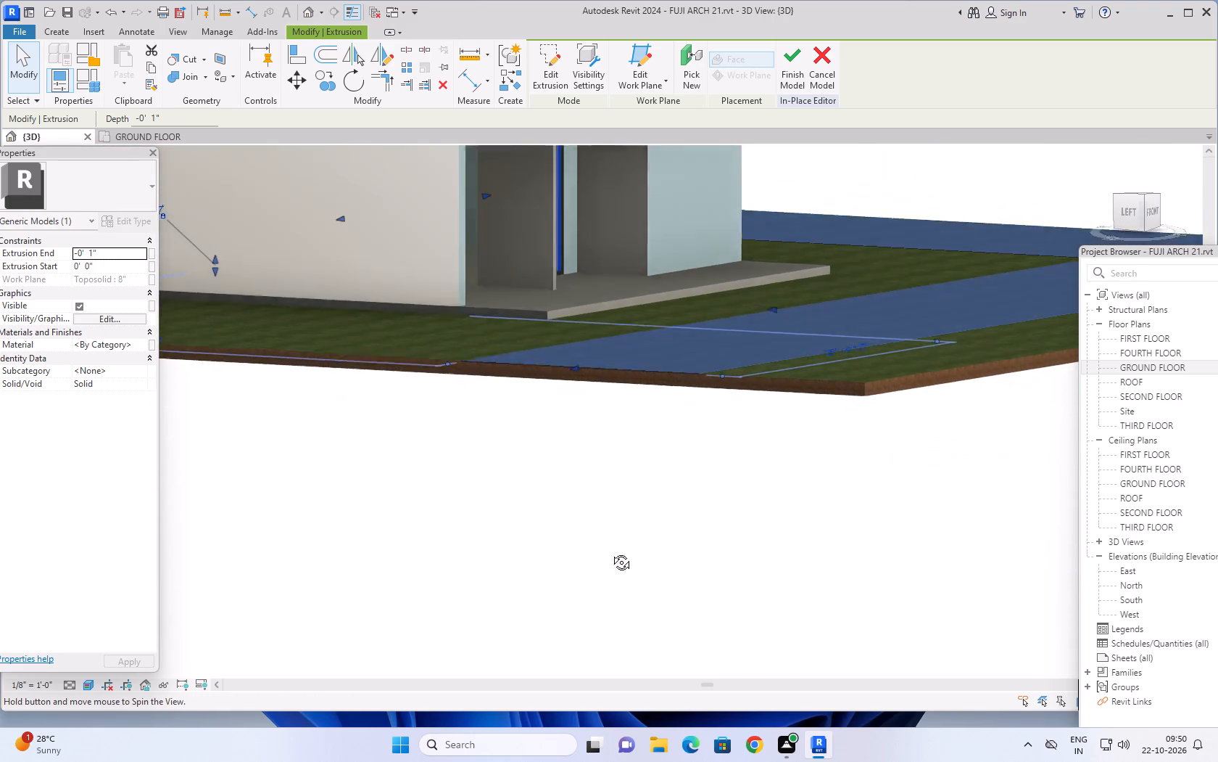
middle_click_drag(610, 552, 418, 565)
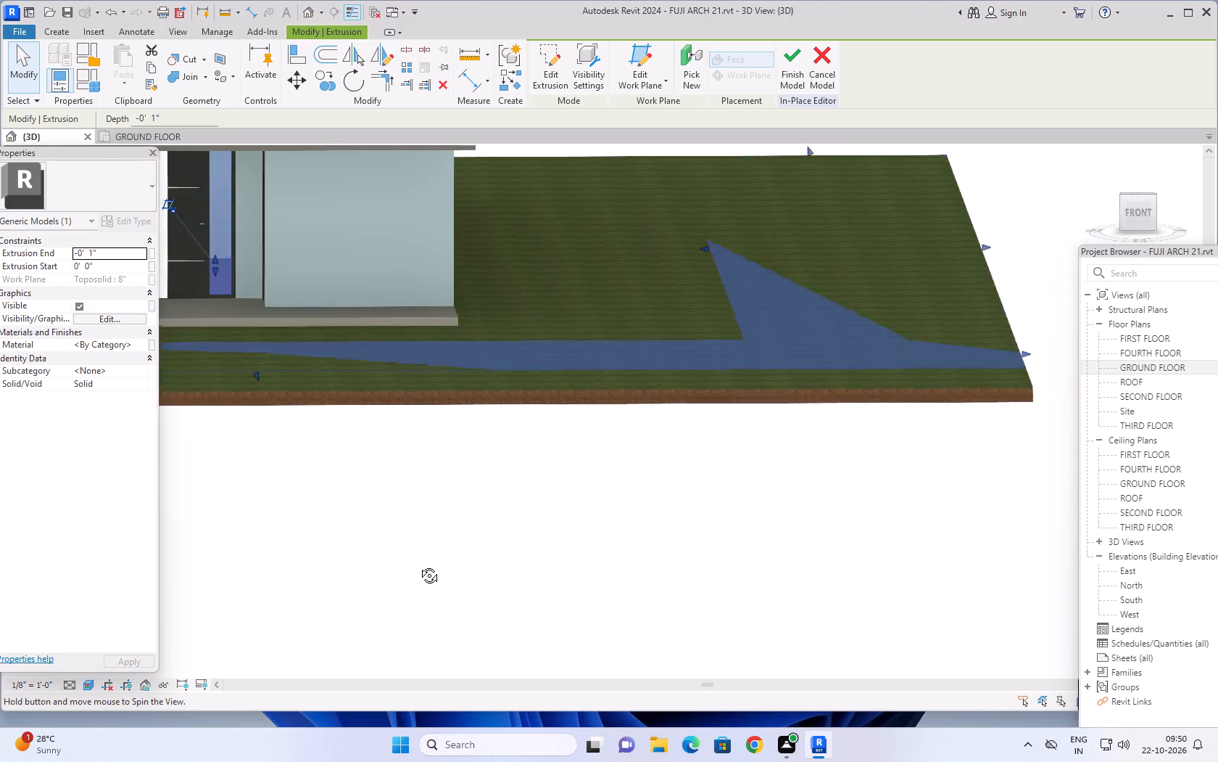
middle_click_drag(418, 565, 498, 554)
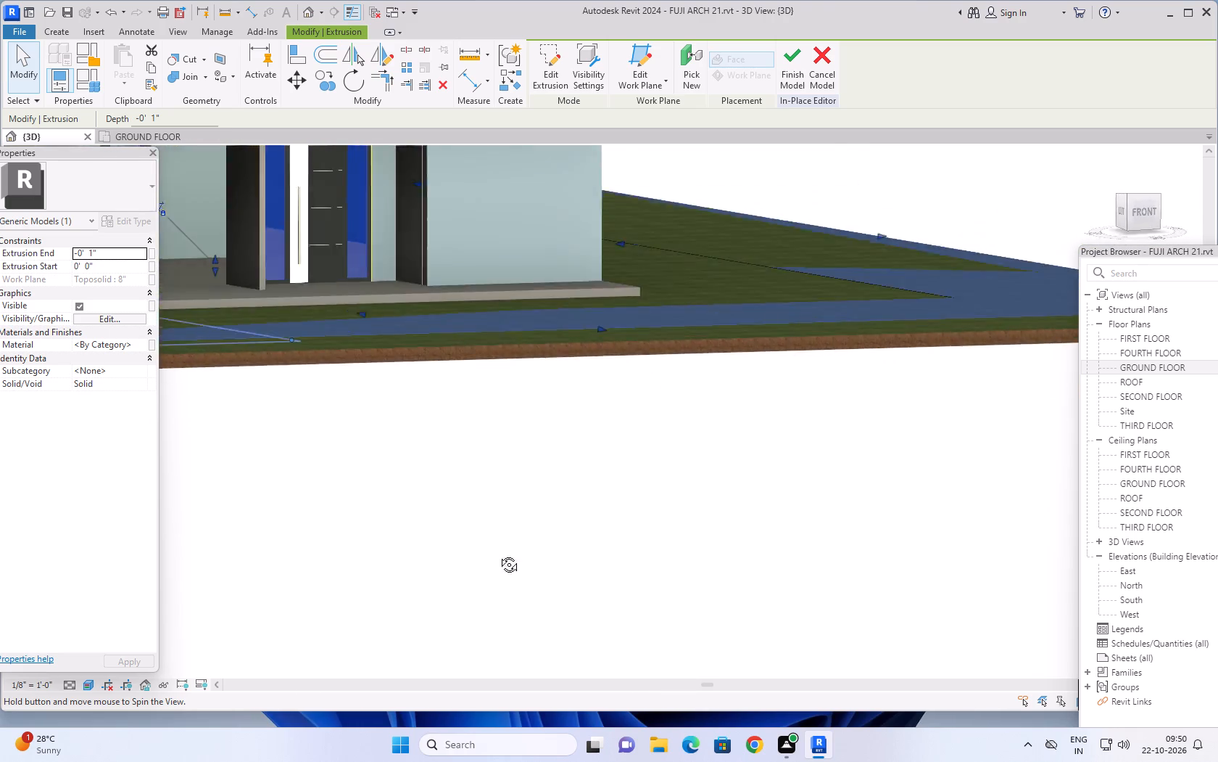
middle_click_drag(498, 554, 492, 600)
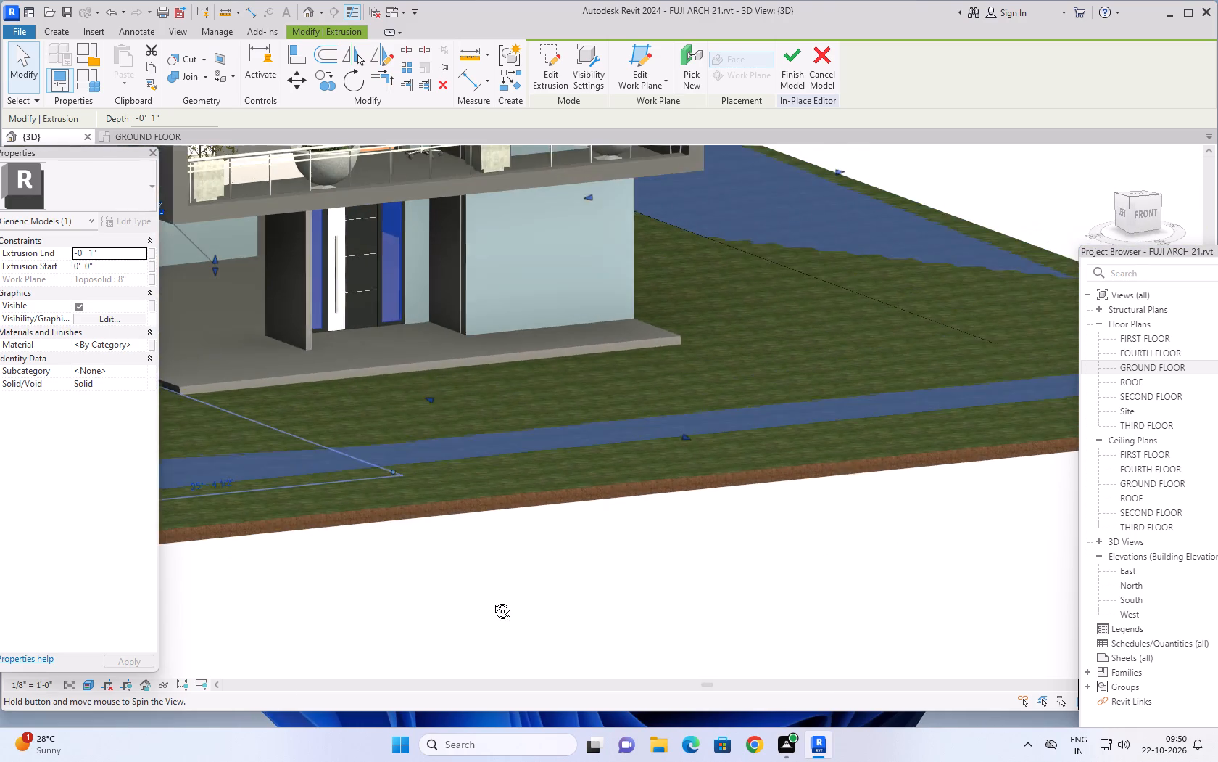
middle_click_drag(492, 600, 491, 600)
Set the L-shaped extrusion's Extrusion End to 1" and finish the in-place model.
left_click(107, 251)
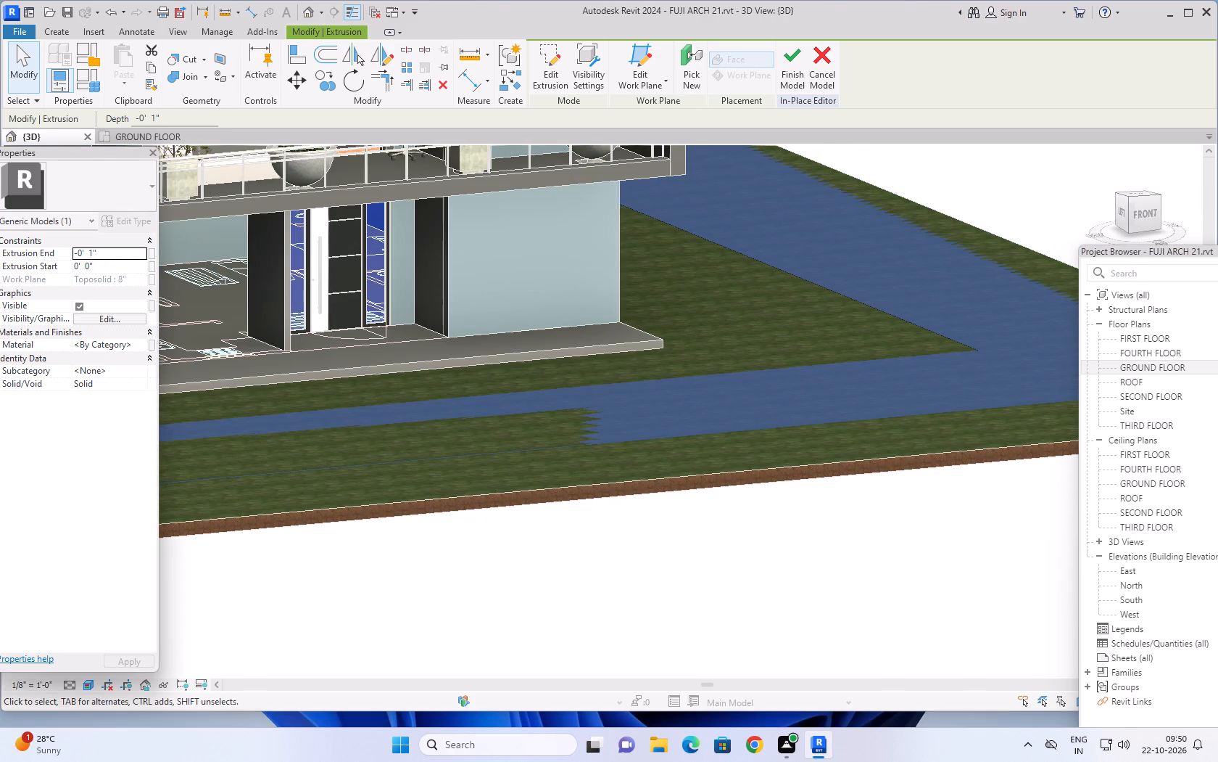
key("1")
key("shift+quotedbl")
key("Return")
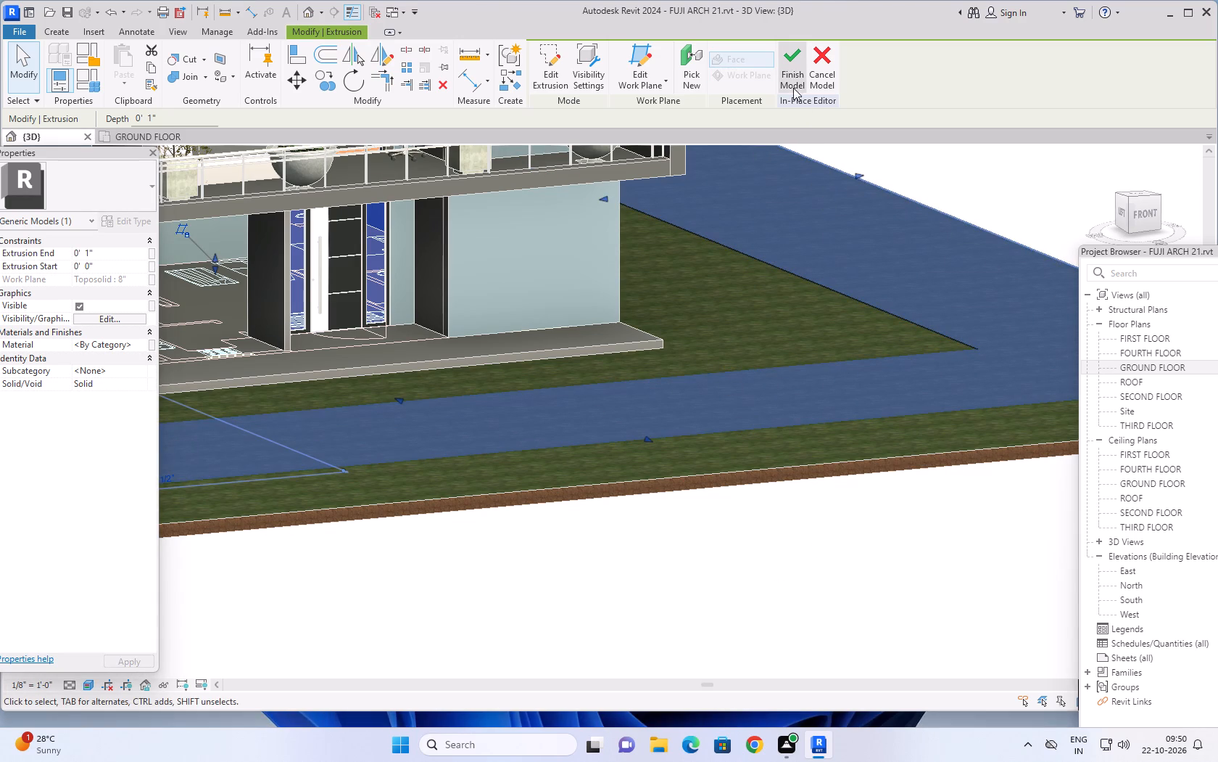
left_click(791, 65)
Examine the finished L-shaped strip around the building in the 3D view, from close up and from above.
scroll(884, 491, "down", 2)
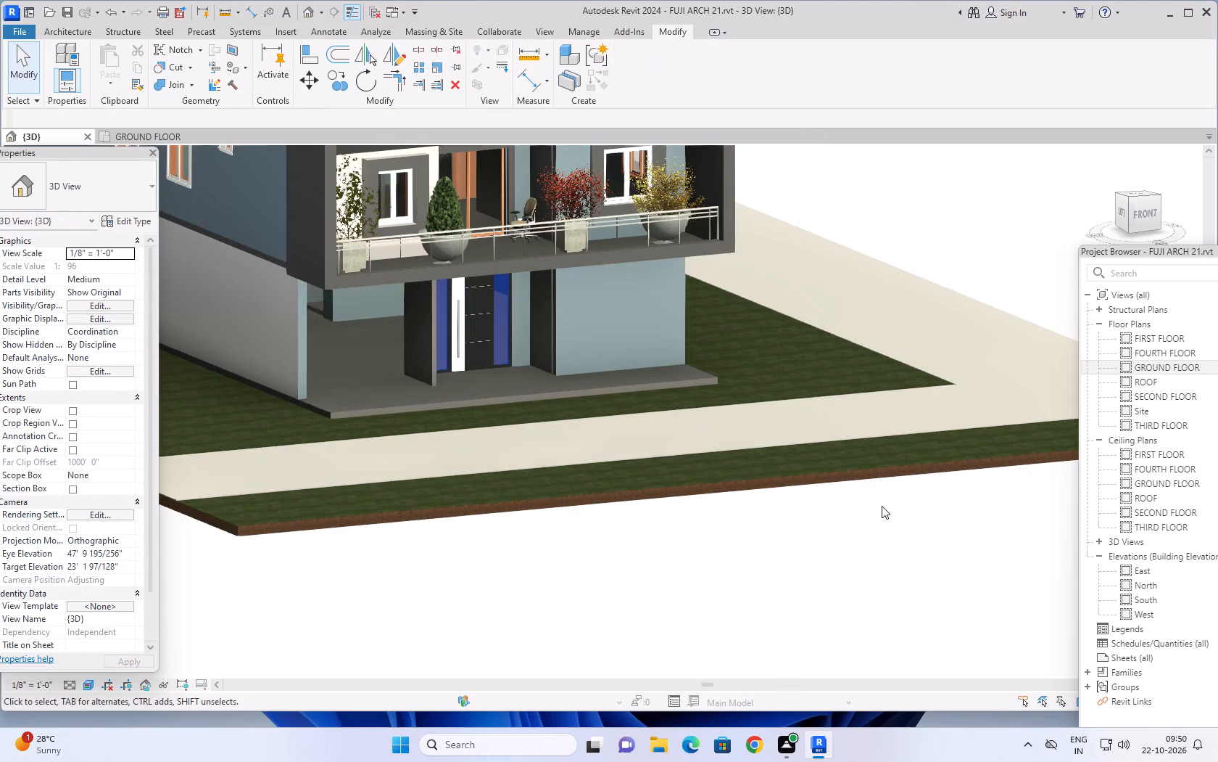
middle_click_drag(896, 499, 965, 452)
middle_click_drag(912, 477, 899, 549)
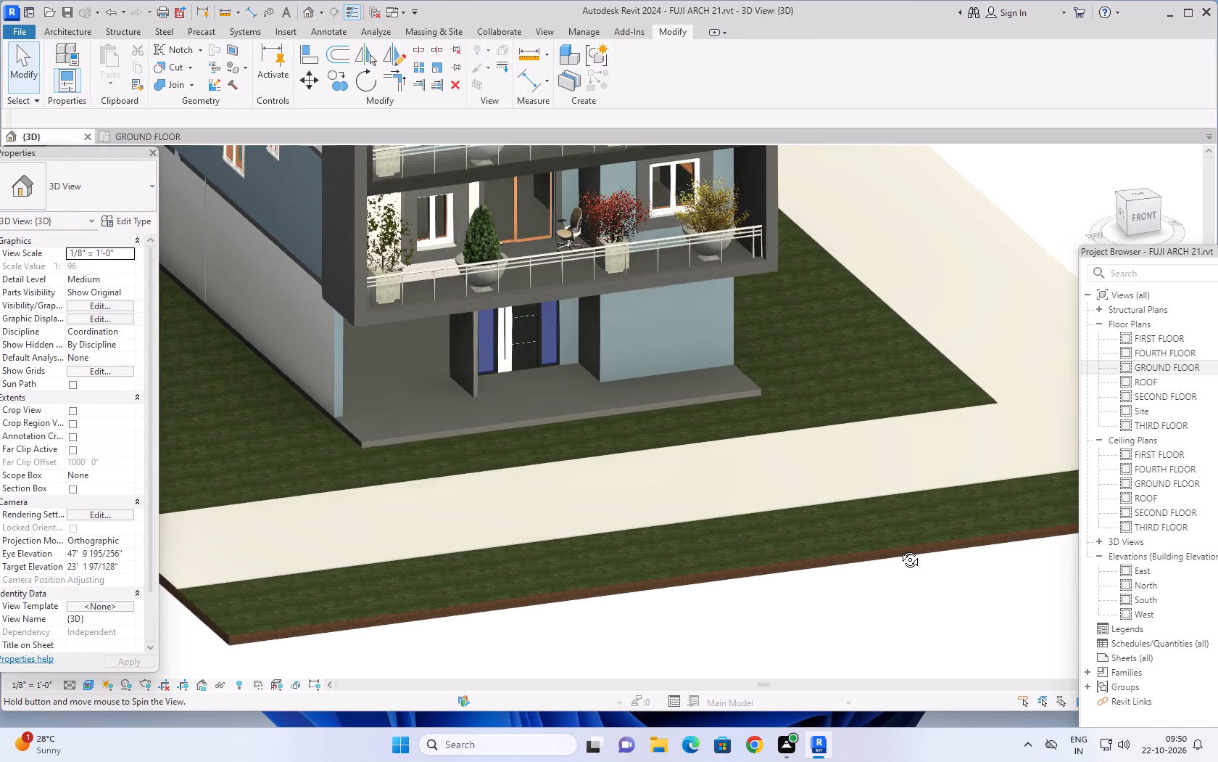
middle_click_drag(899, 549, 760, 578)
scroll(766, 575, "down", 3)
middle_click_drag(805, 570, 917, 460)
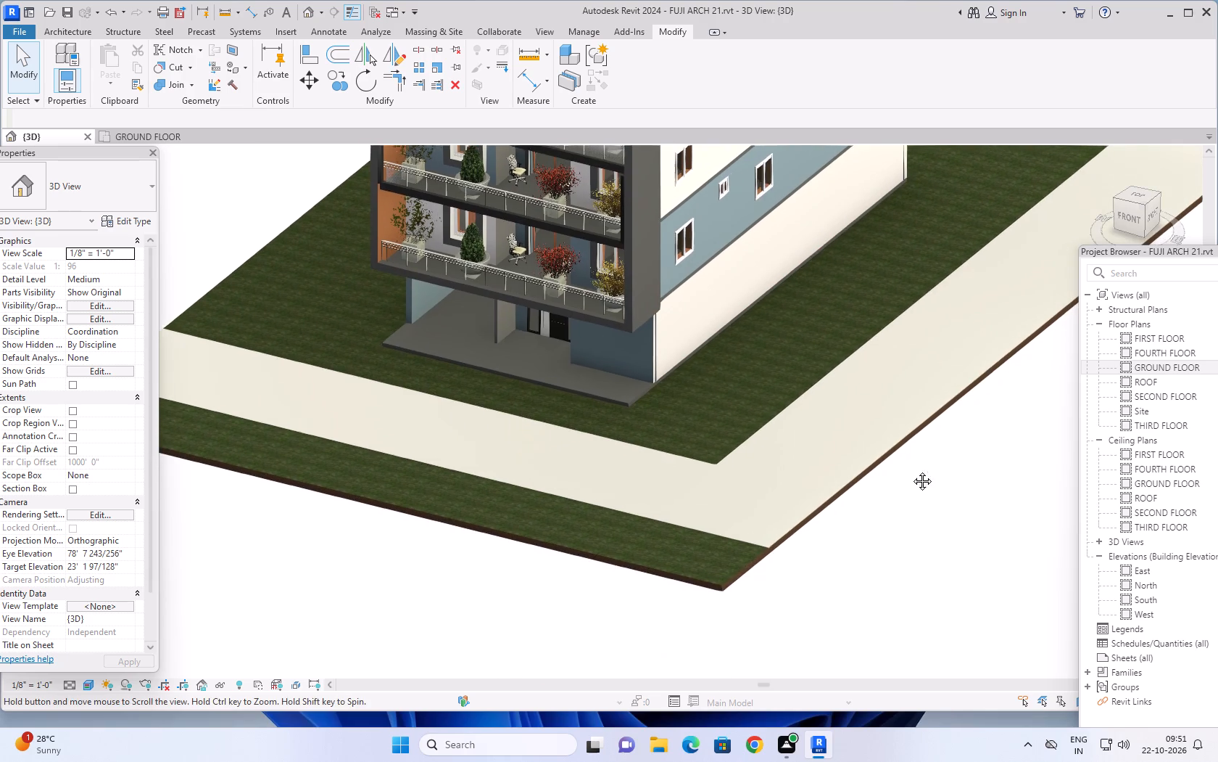
middle_click_drag(808, 529, 873, 575)
middle_click_drag(898, 531, 809, 460)
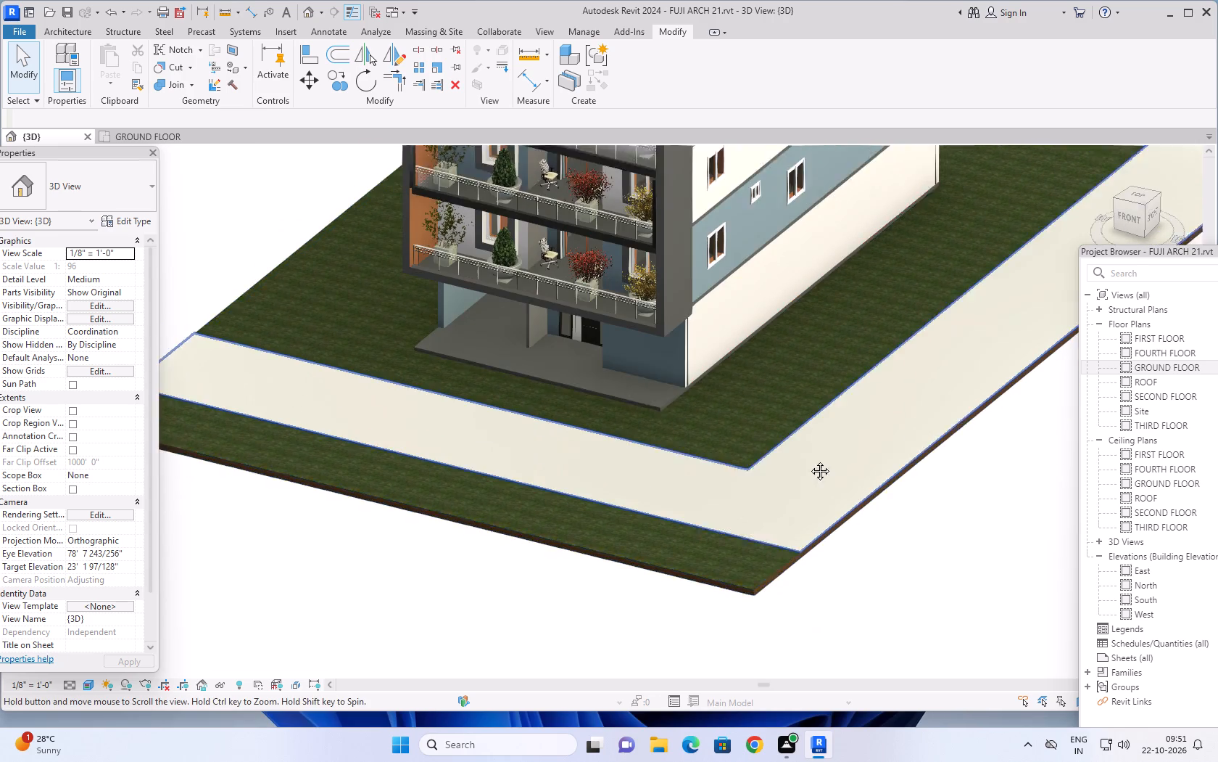
middle_click_drag(809, 460, 733, 445)
middle_click_drag(731, 517, 841, 592, "shift")
scroll(840, 580, "down", 4)
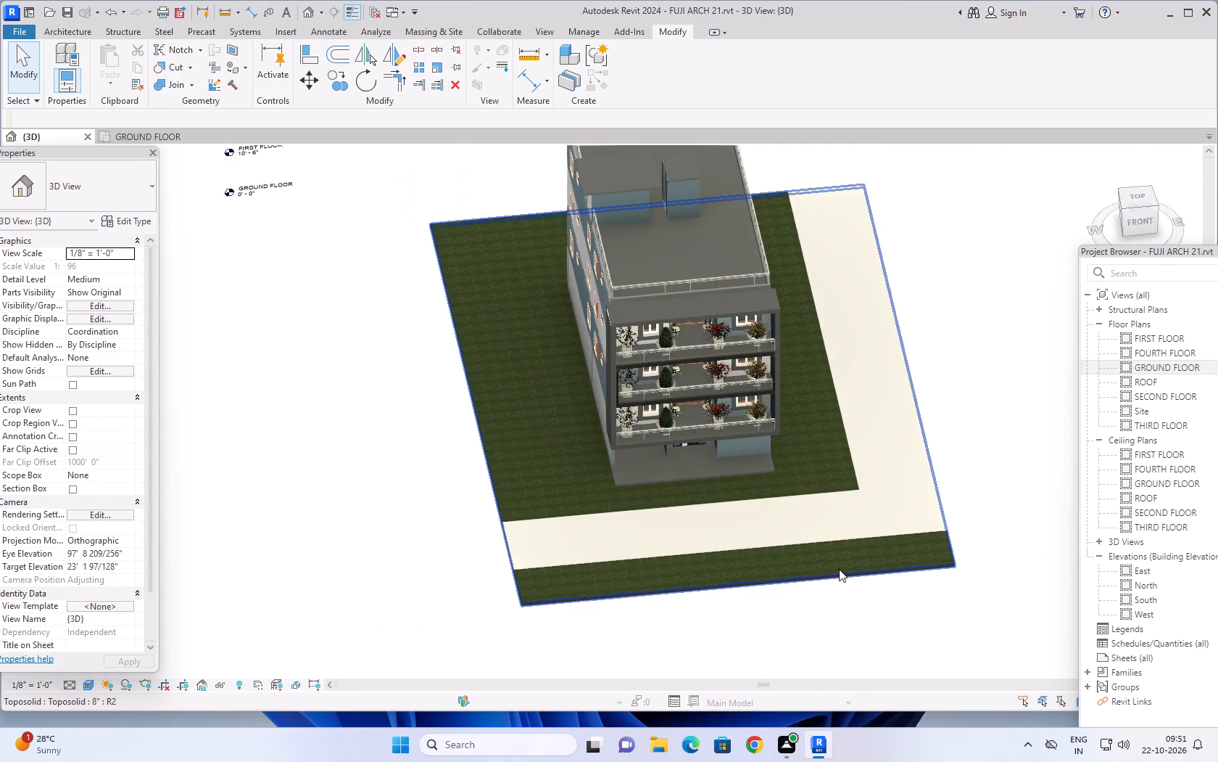
middle_click_drag(851, 566, 816, 598)
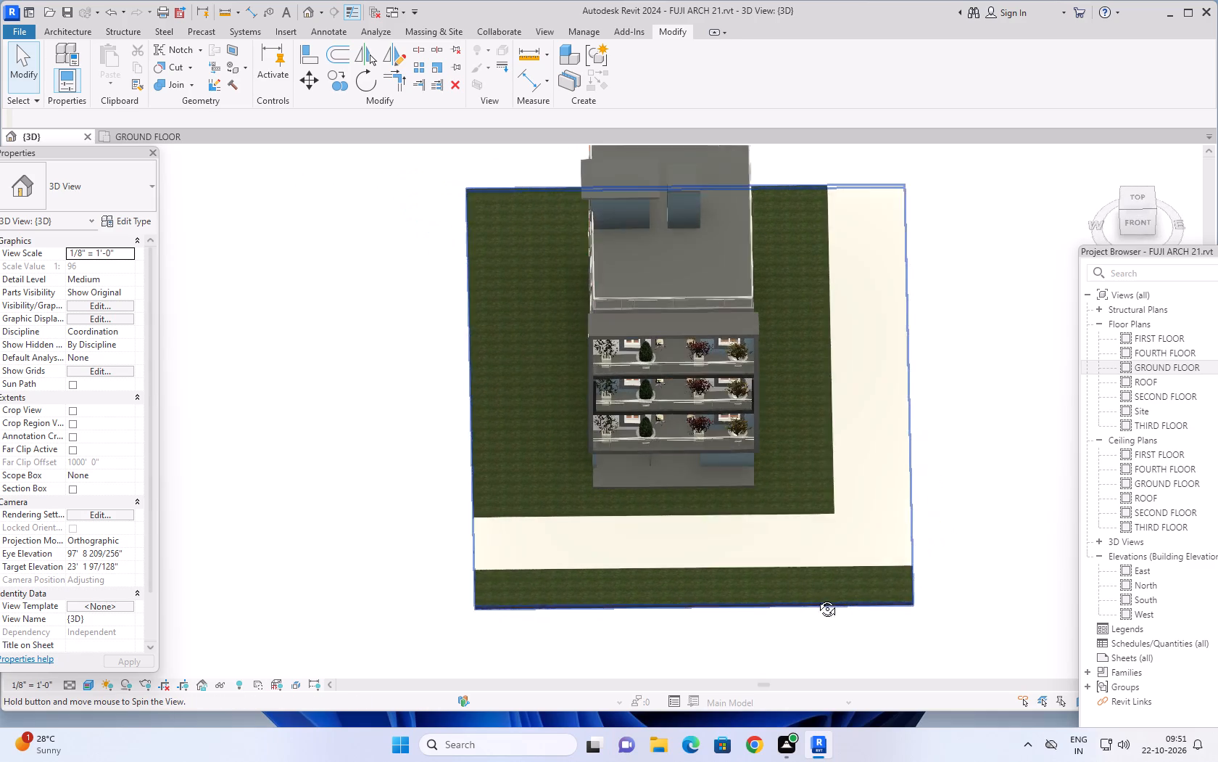
middle_click_drag(816, 598, 790, 612)
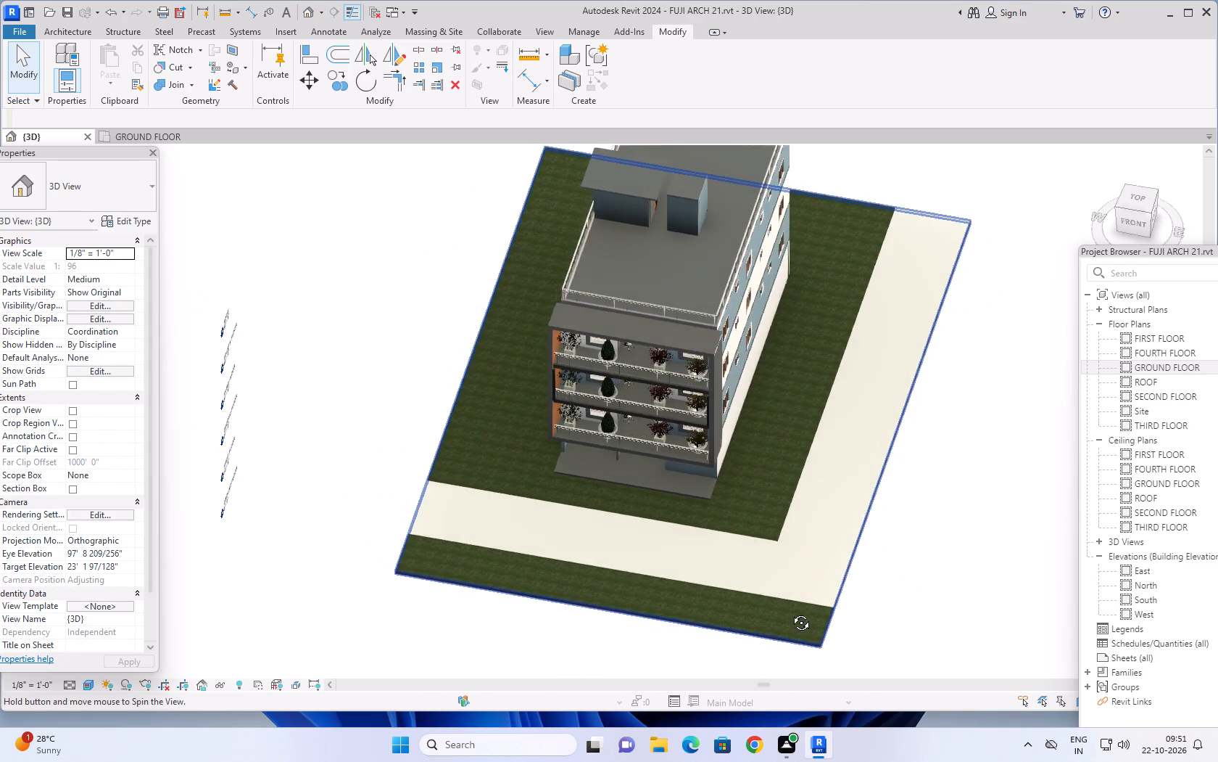
middle_click_drag(790, 612, 841, 582)
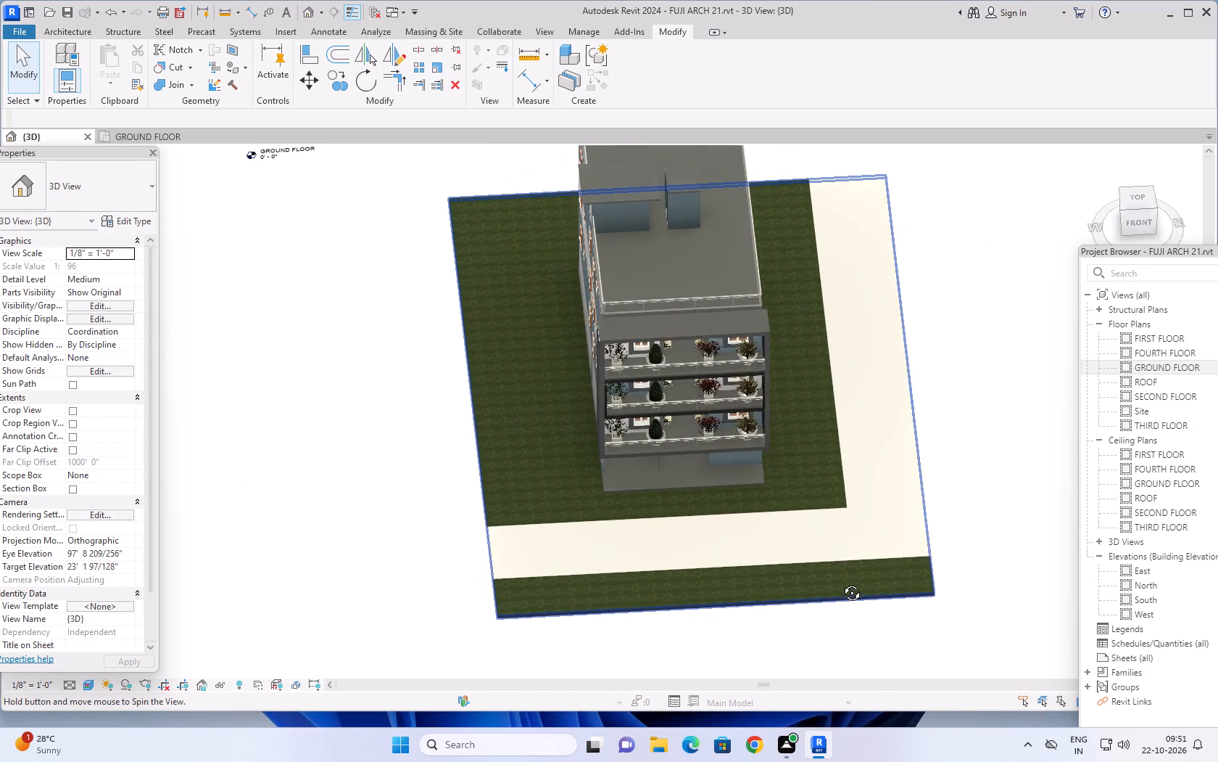
middle_click_drag(841, 582, 839, 514)
middle_click_drag(650, 591, 649, 601)
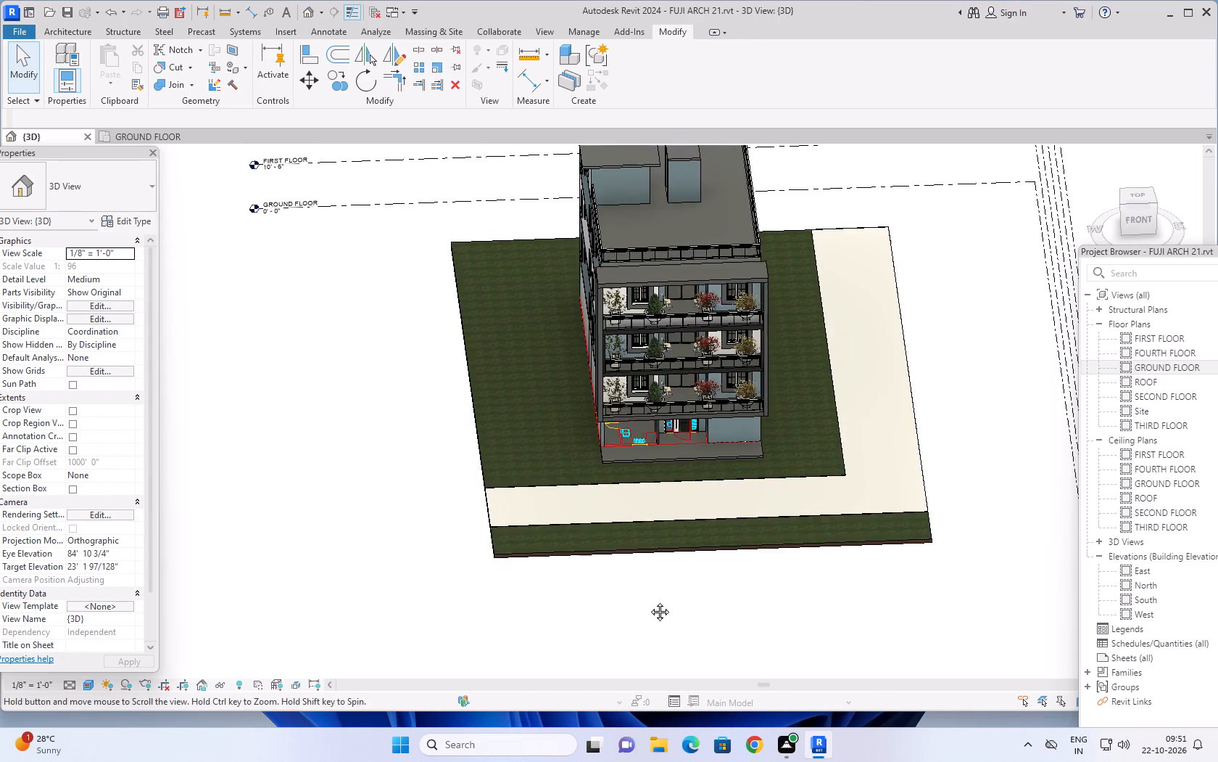
Examine the L-shaped strip and the building's front entrance in 3D, from the whole site down to close range.
middle_click_drag(649, 601, 671, 685)
middle_click_drag(758, 602, 830, 513)
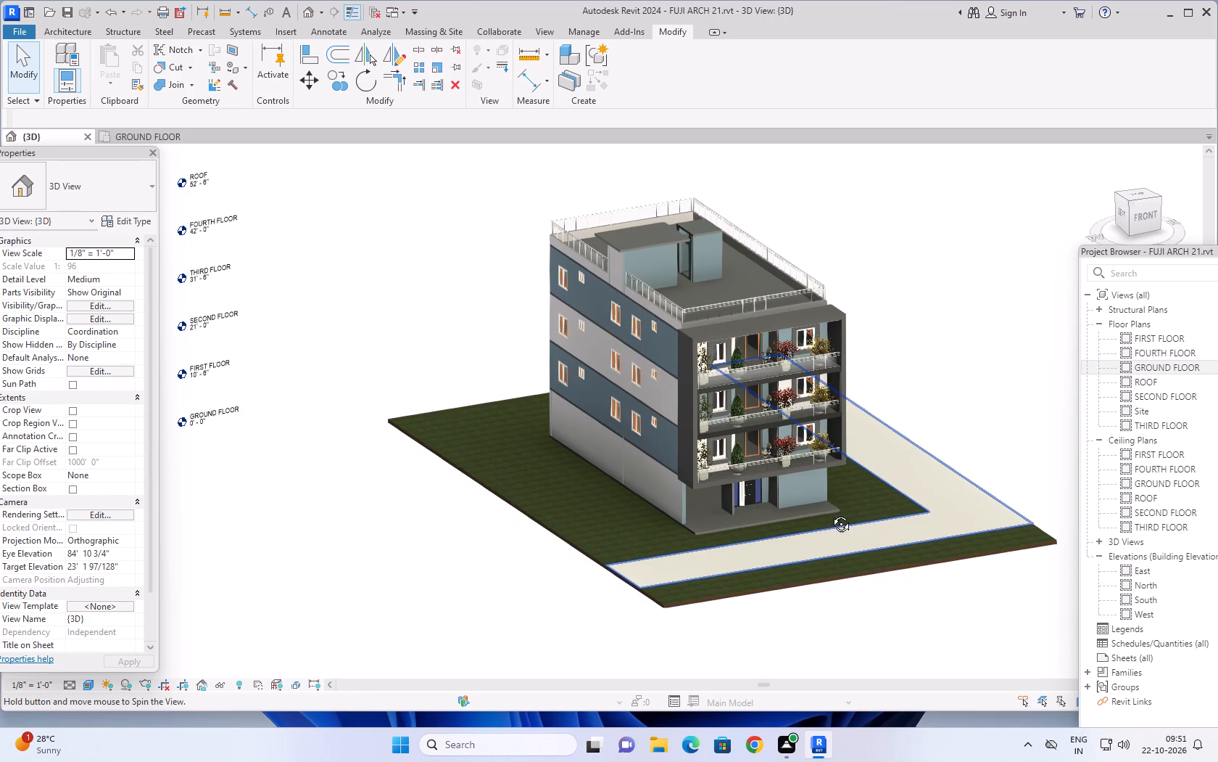
middle_click_drag(830, 513, 832, 508)
middle_click_drag(792, 502, 605, 614)
middle_click_drag(663, 606, 716, 562)
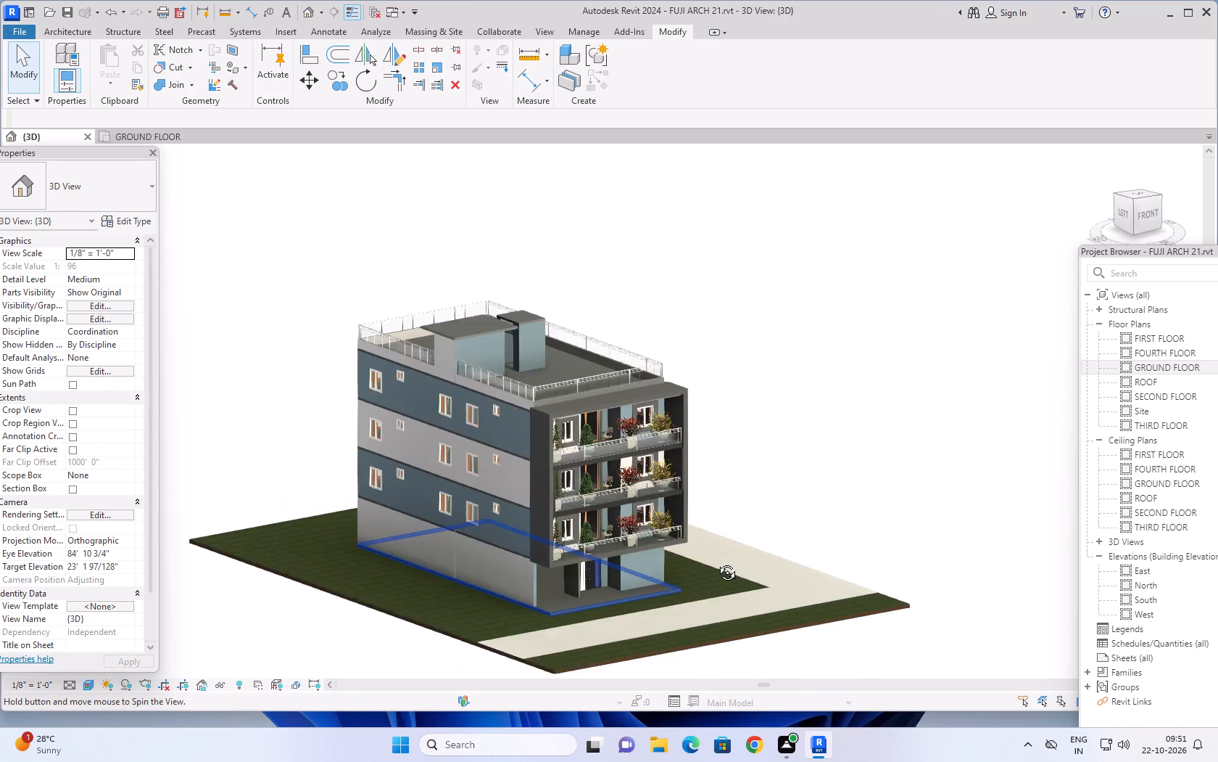
middle_click_drag(716, 562, 726, 556)
scroll(712, 581, "up", 3)
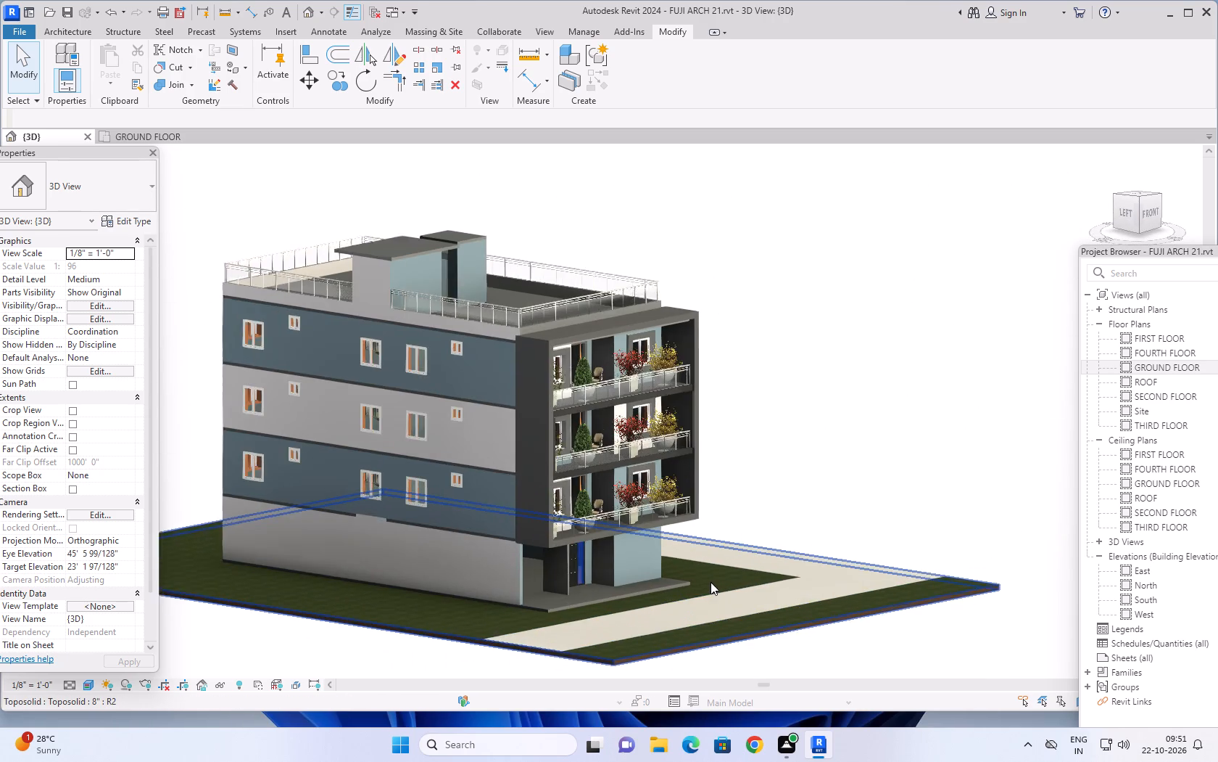
scroll(710, 582, "up", 1)
middle_click_drag(708, 590, 671, 560)
scroll(671, 560, "up", 3)
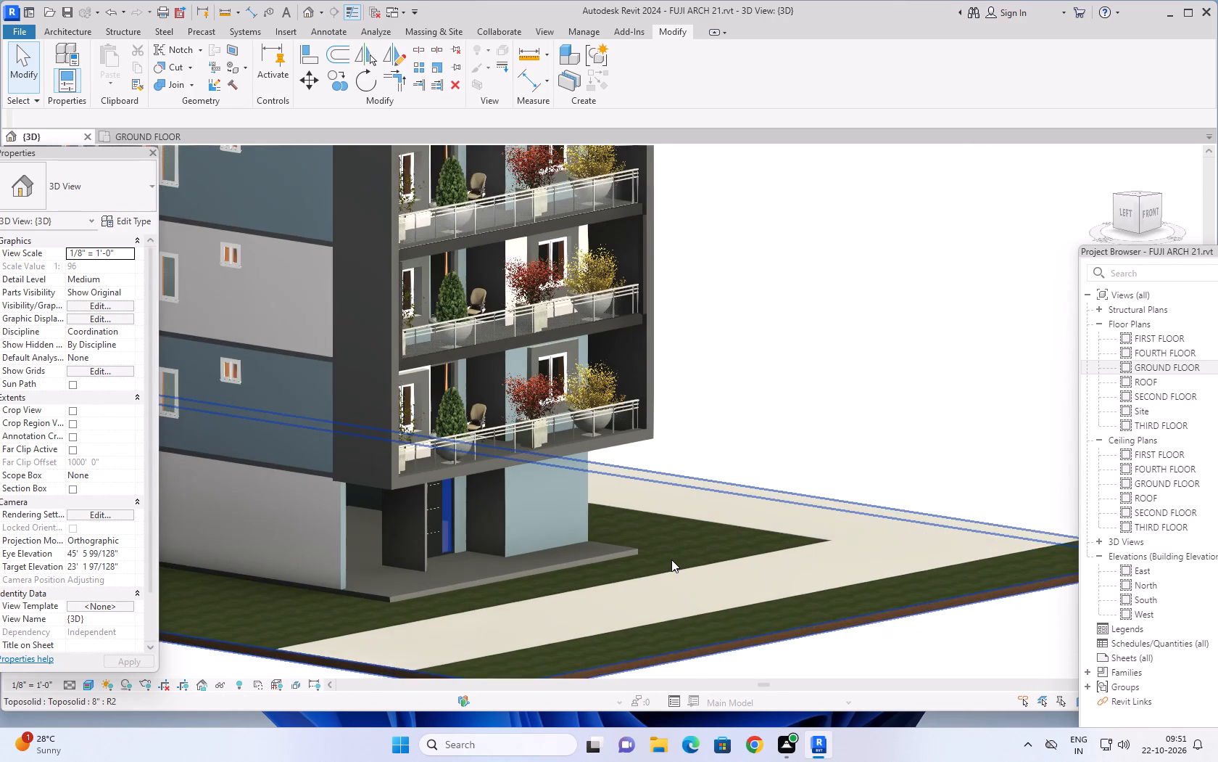
scroll(671, 560, "up", 1)
middle_click_drag(671, 560, 779, 573)
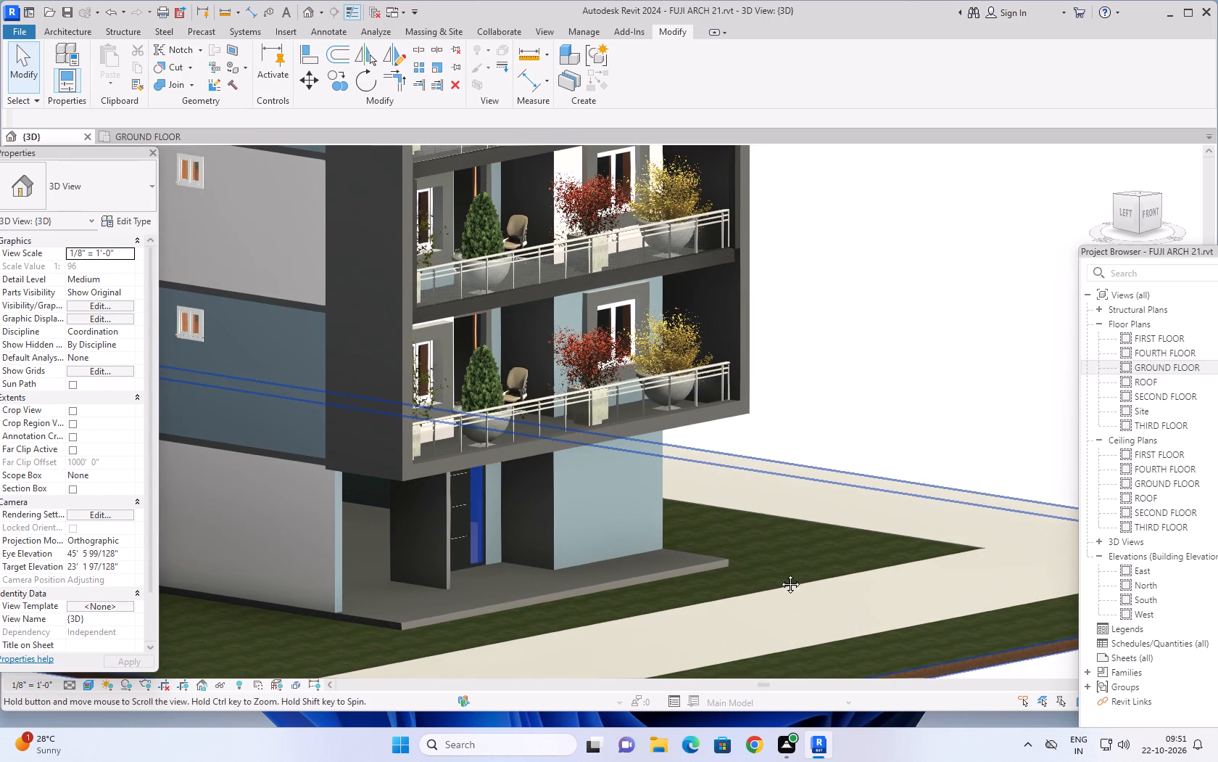
middle_click_drag(779, 573, 780, 573)
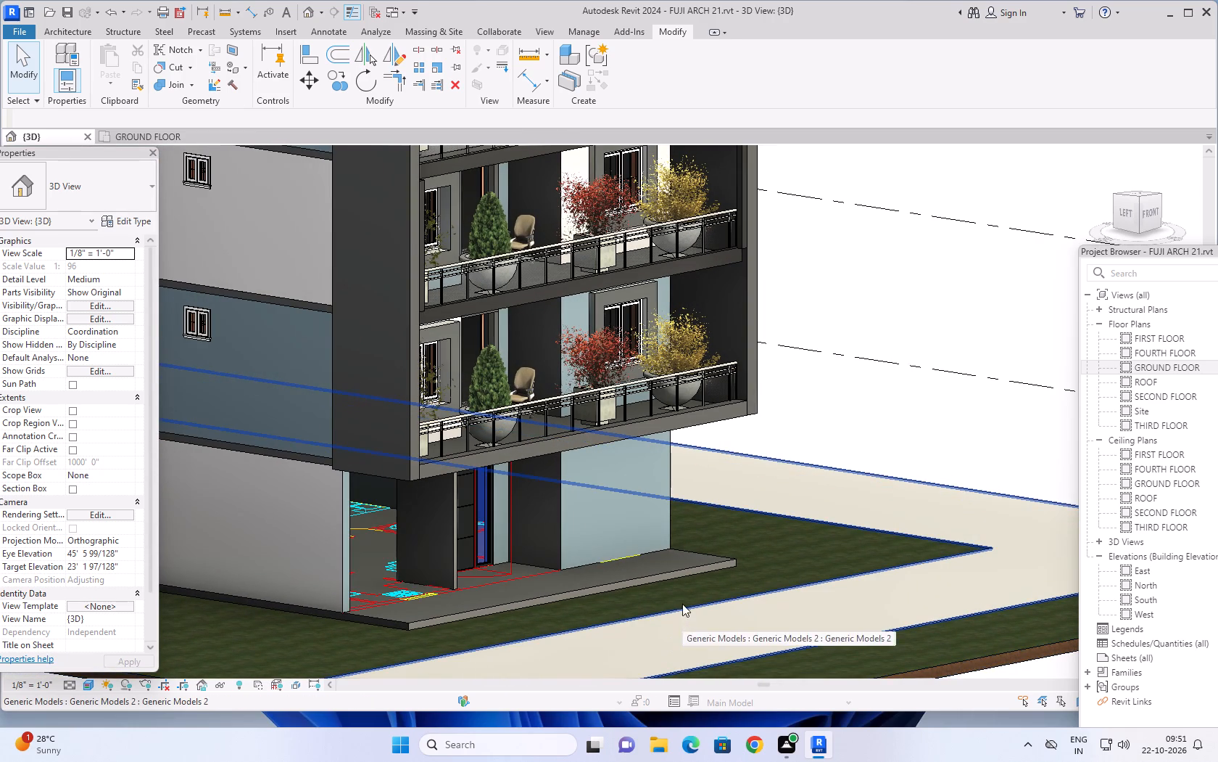
middle_click_drag(682, 597, 738, 578)
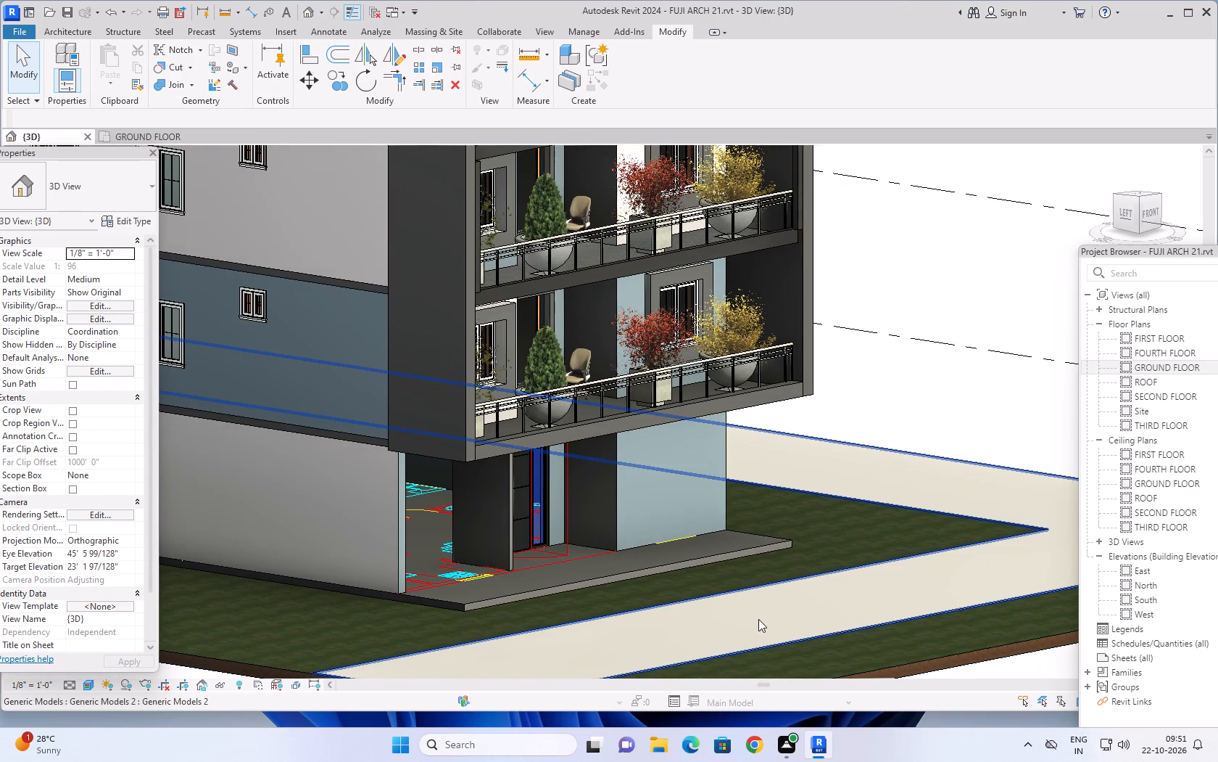
Edit the L-shaped strip in place and start a new rectangular extrusion sketch with the strip's top face as work plane.
left_click(759, 619)
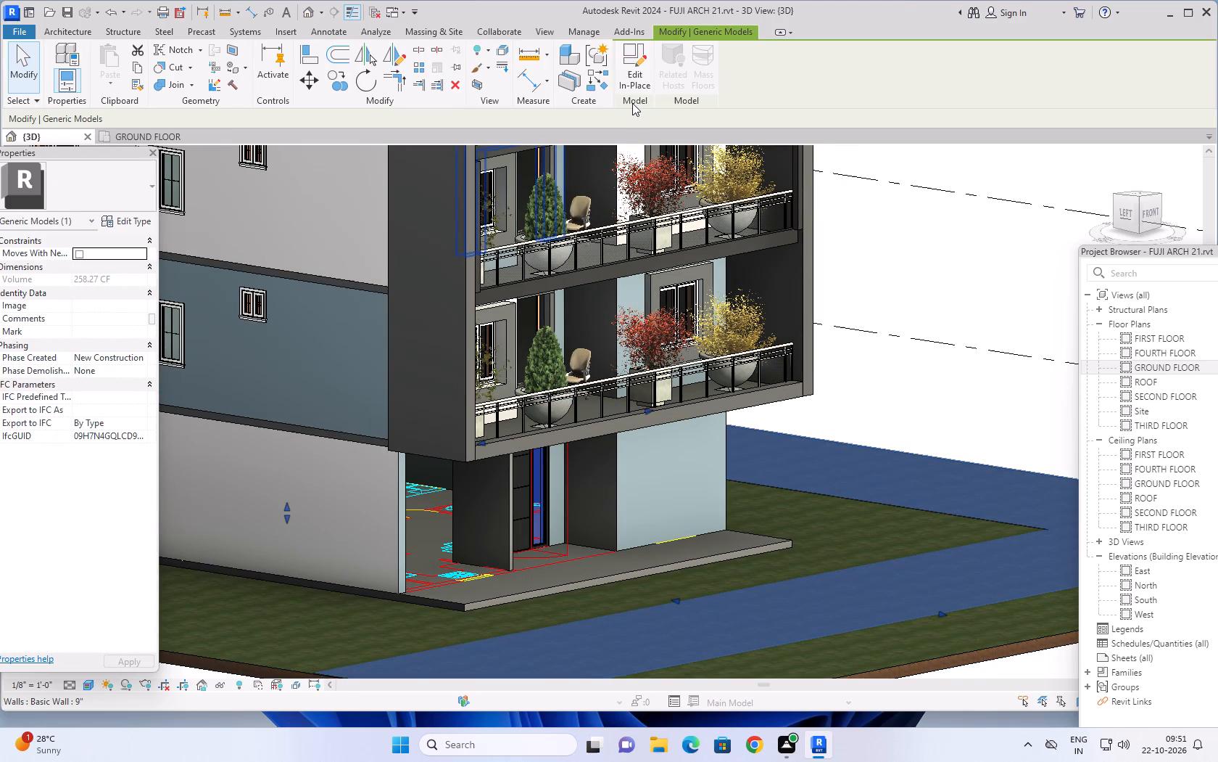
left_click(639, 57)
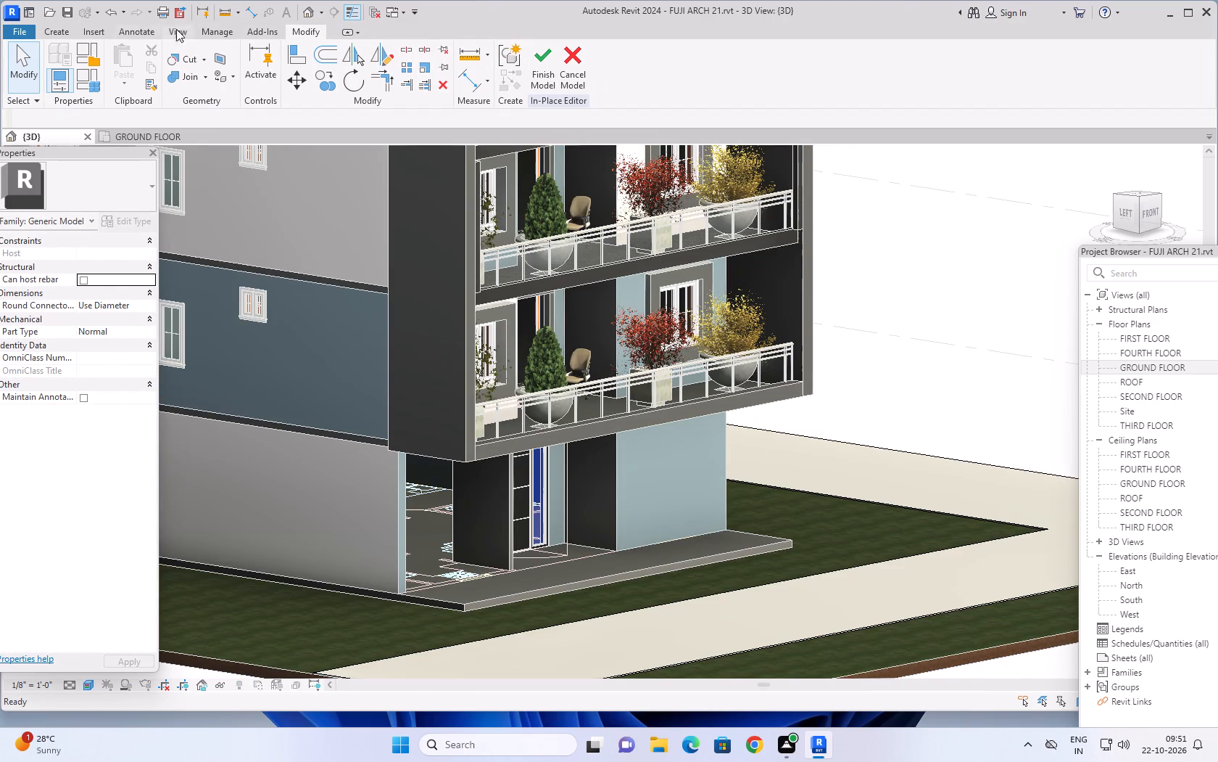
left_click(60, 27)
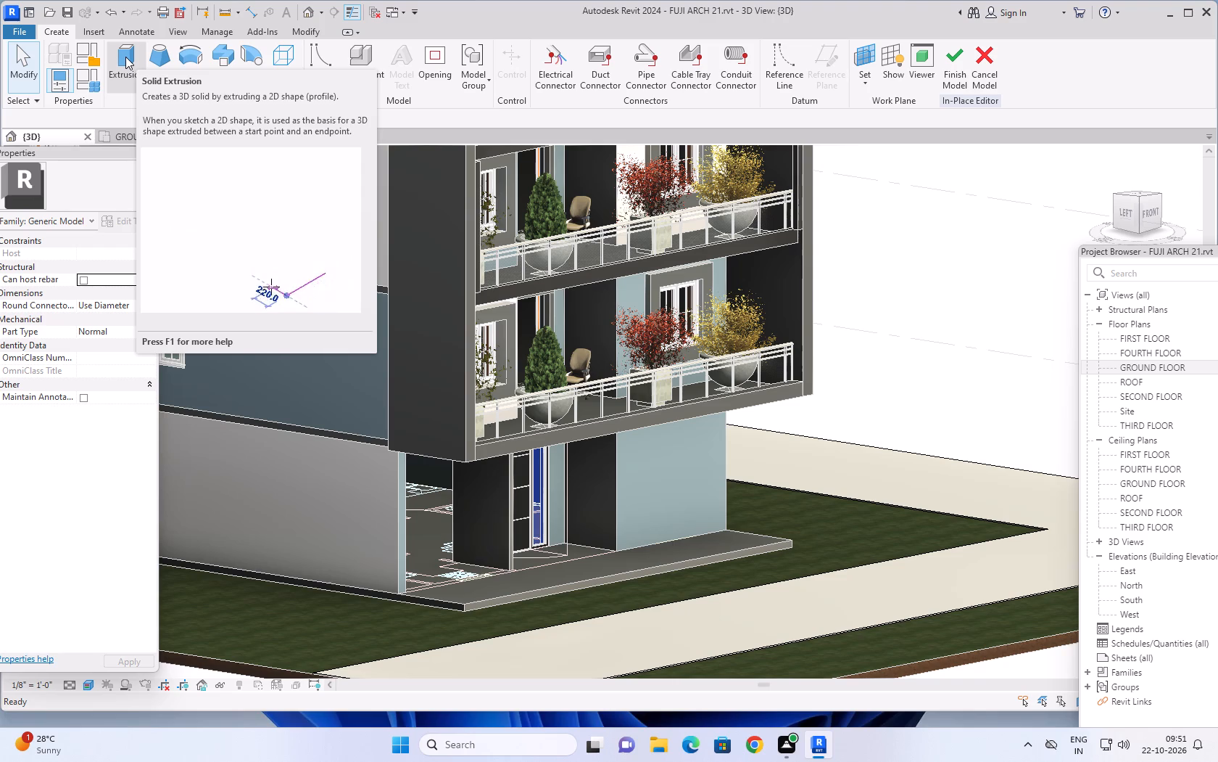
left_click(125, 57)
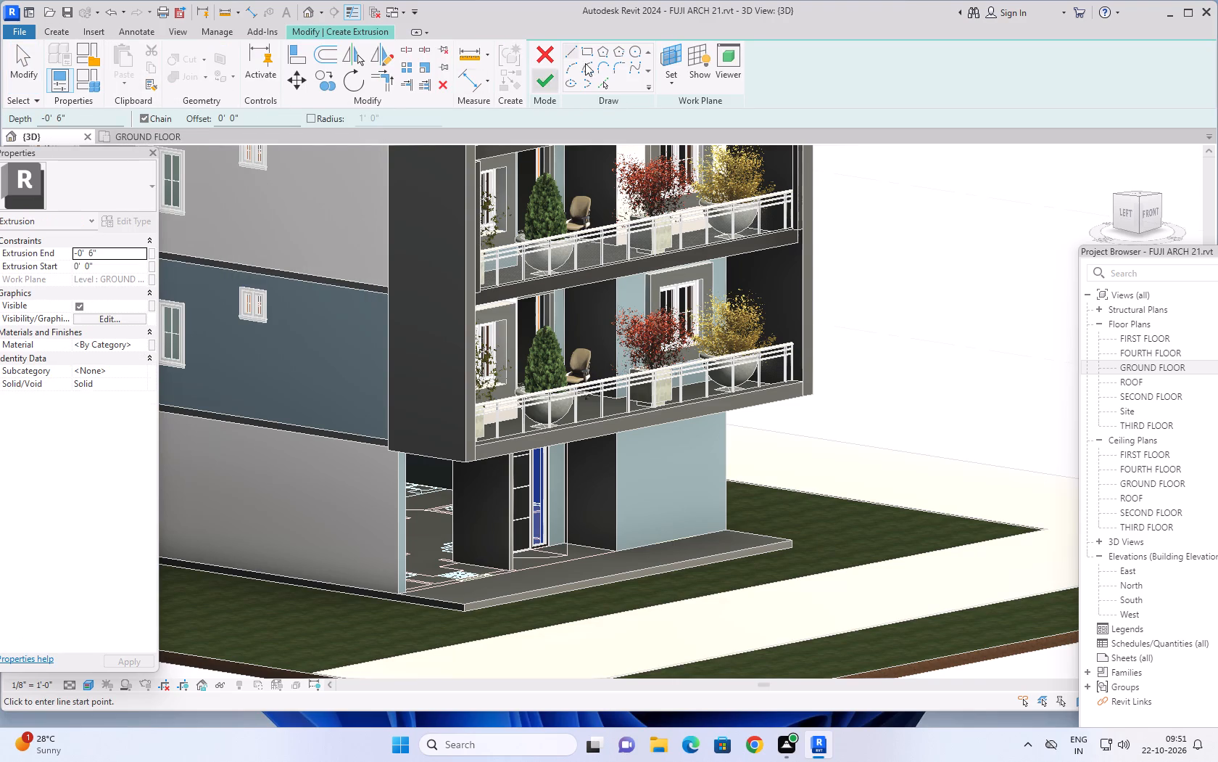
left_click(679, 81)
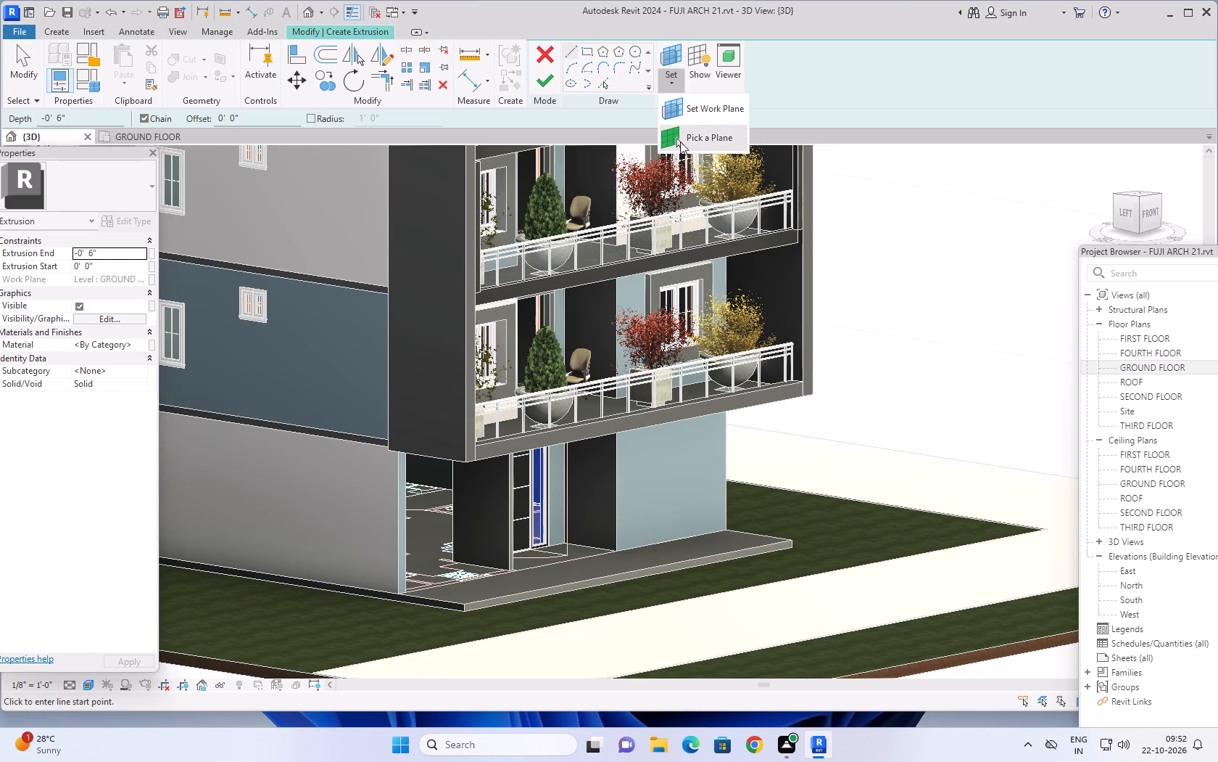
left_click(680, 142)
left_click(1032, 560)
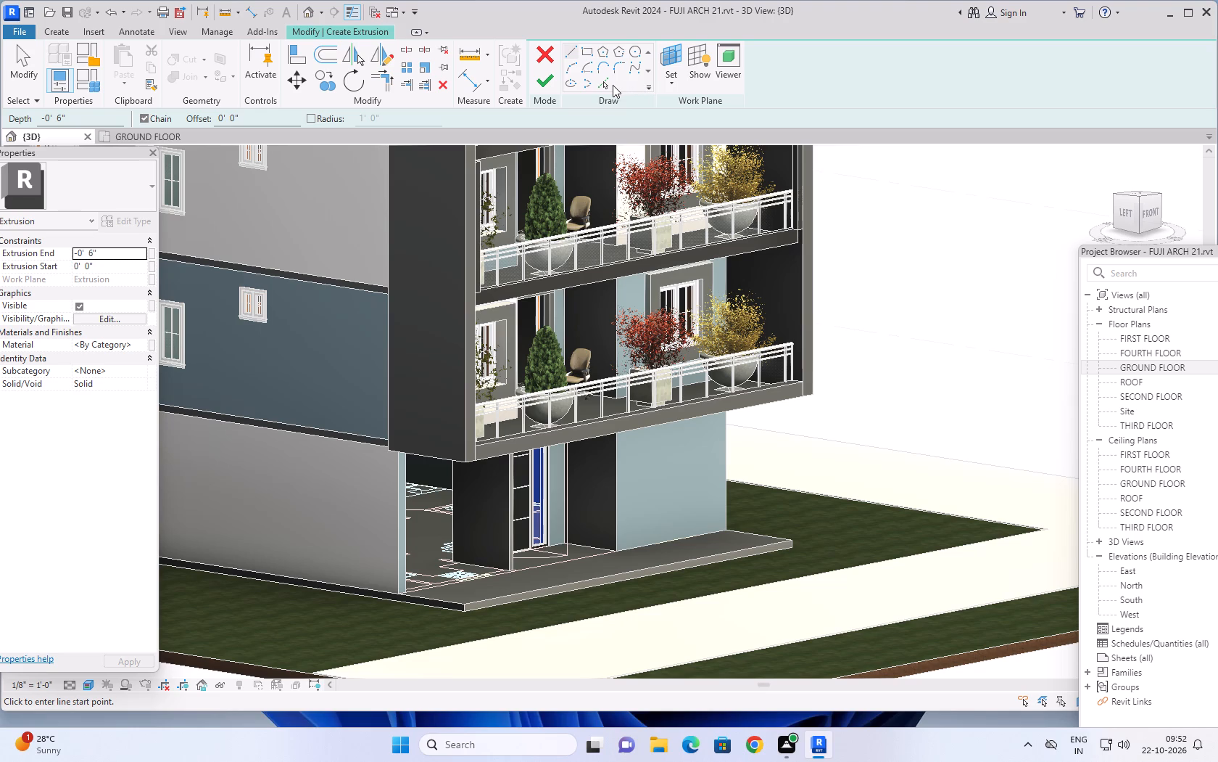
left_click(583, 50)
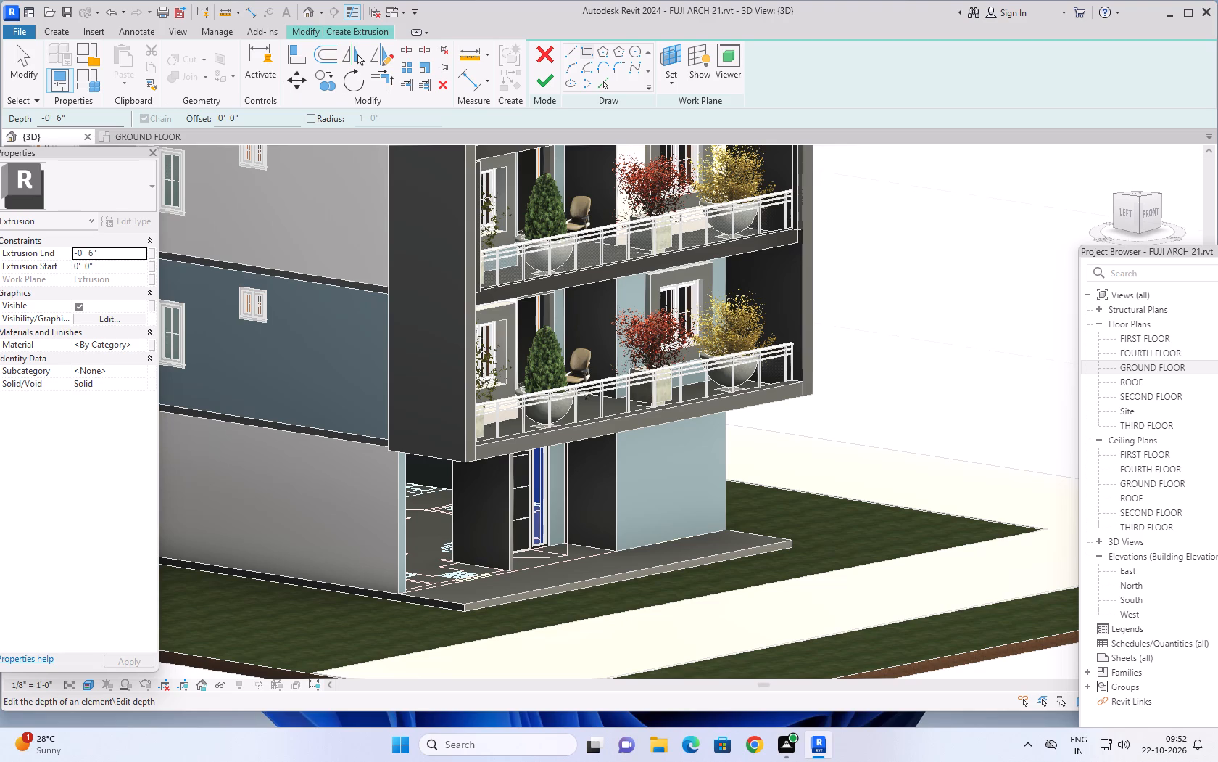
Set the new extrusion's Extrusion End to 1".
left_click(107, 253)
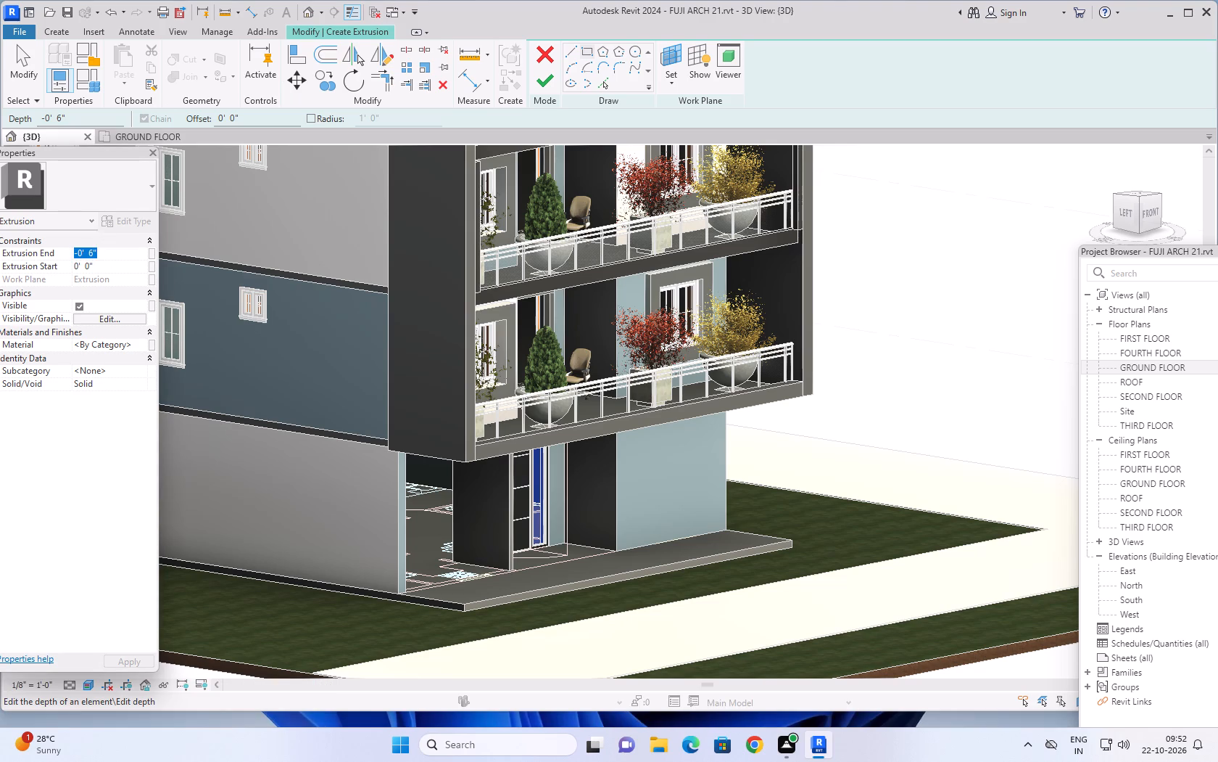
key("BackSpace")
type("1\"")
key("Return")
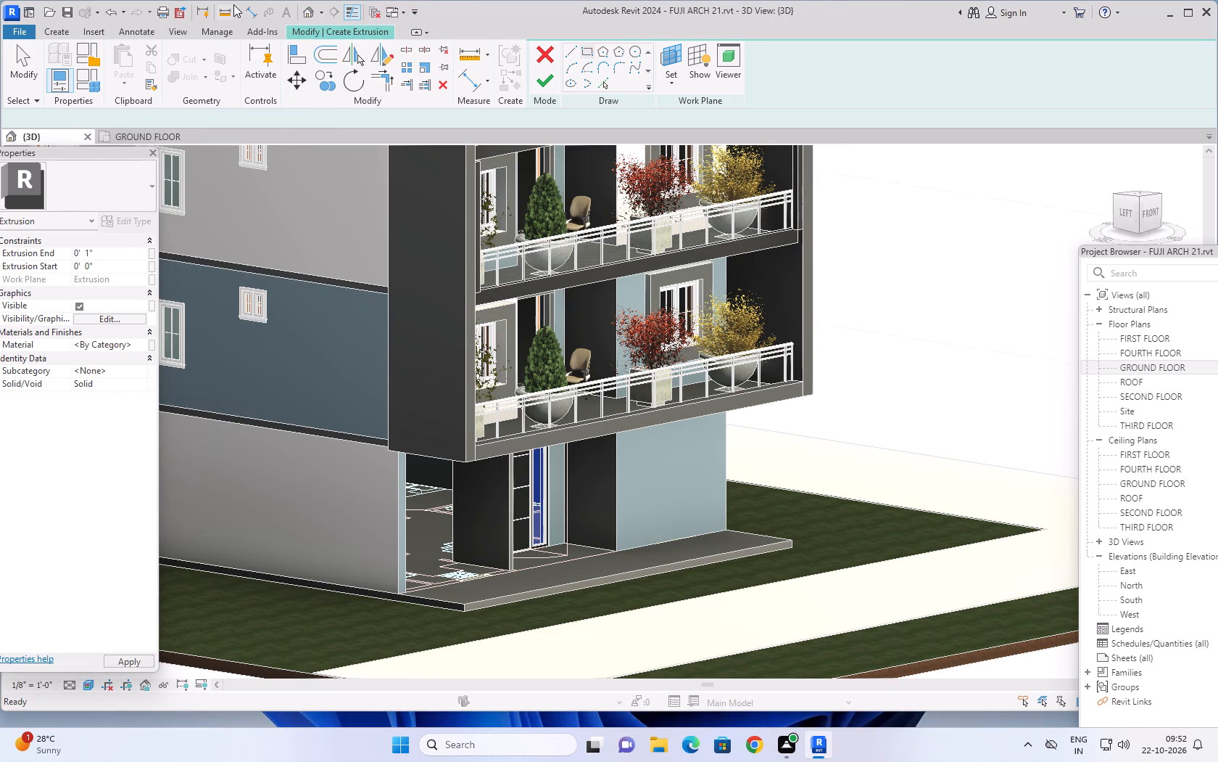
Set the new extrusion's Extrusion End to 0.5".
left_click(110, 252)
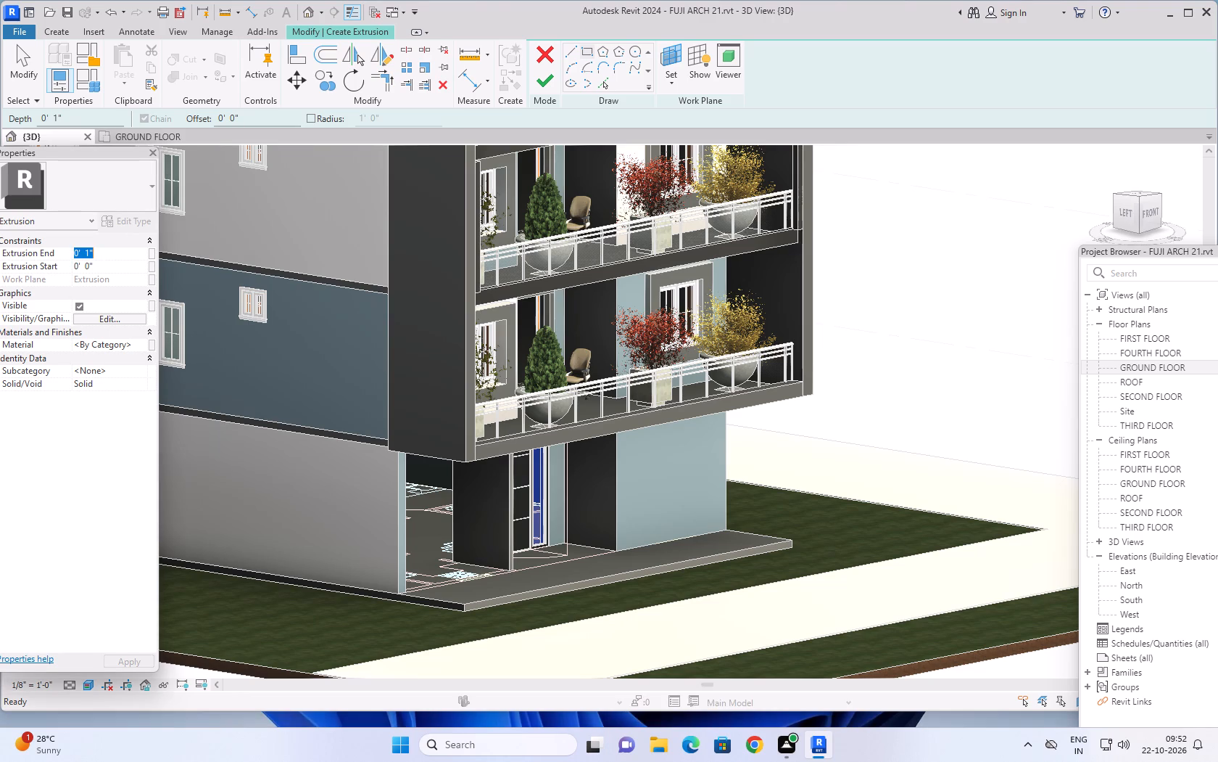
type("0.")
key("5")
key("shift+quotedbl")
key("Return")
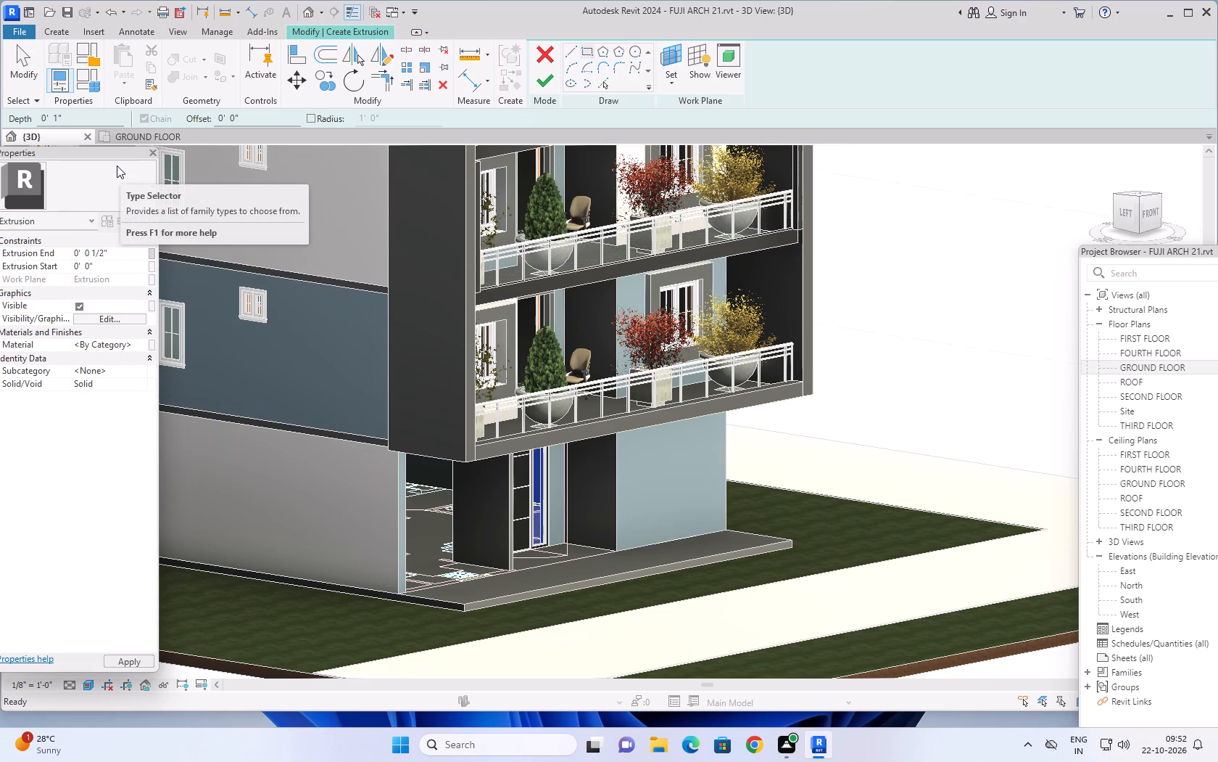
Check the GROUND FLOOR plan for the strip's outline as a reference for the rectangle.
left_click(134, 136)
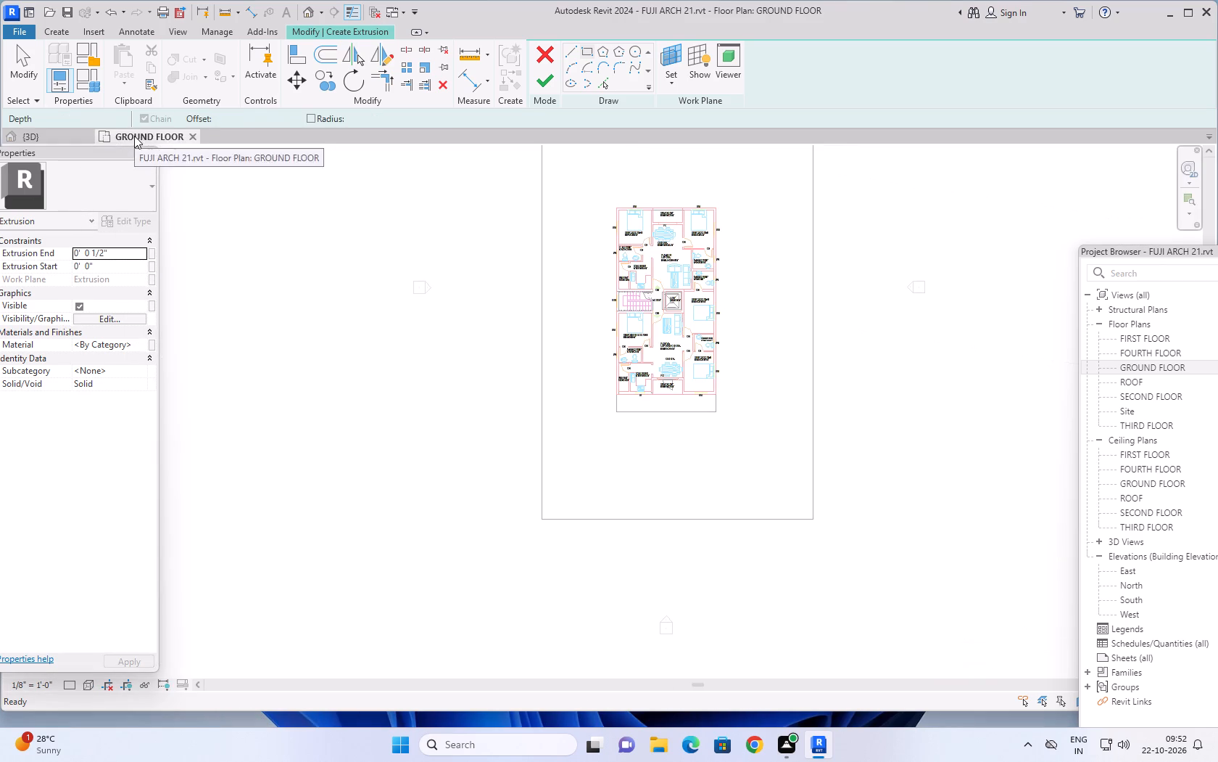
scroll(579, 467, "up", 5)
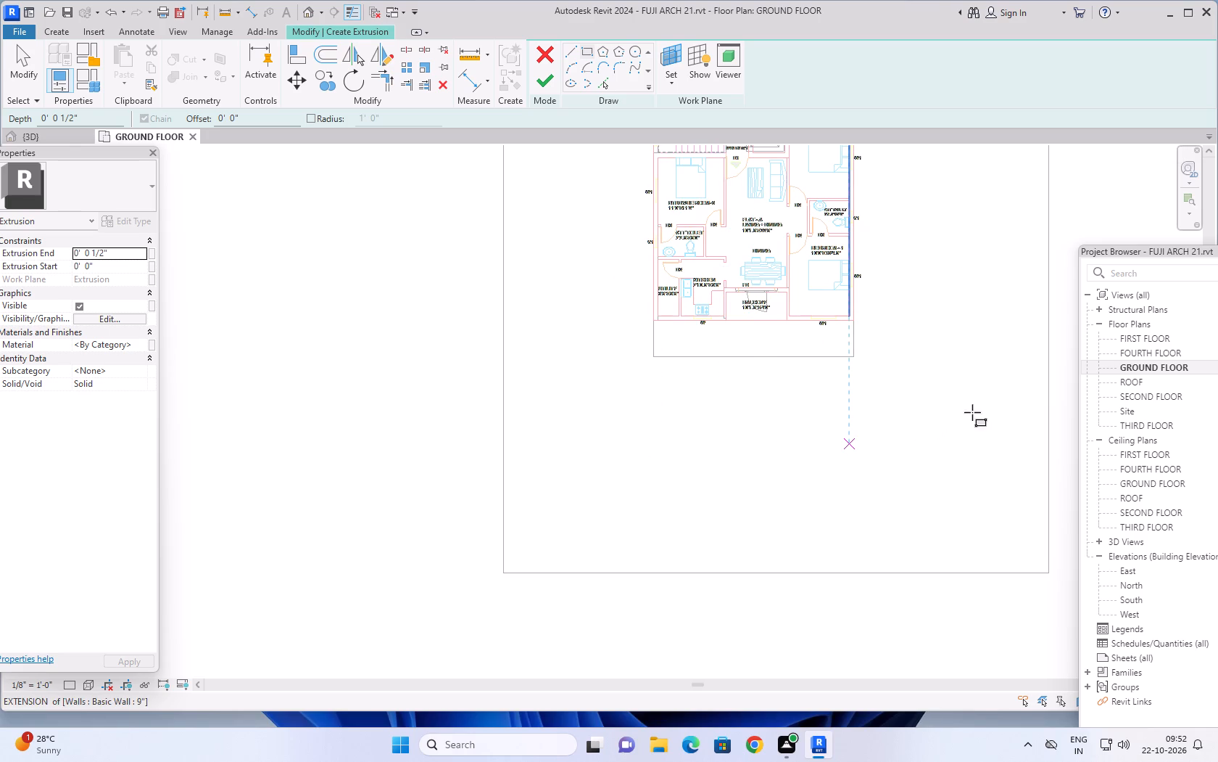
scroll(946, 435, "down", 4)
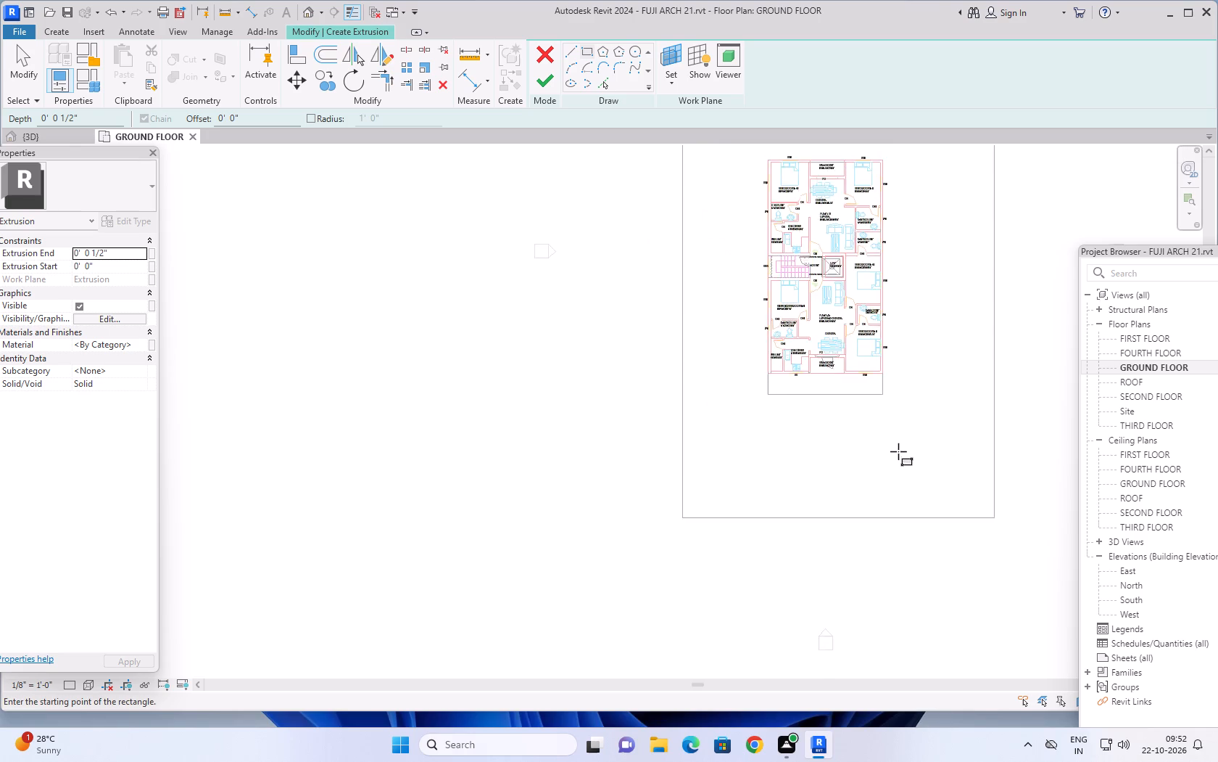
scroll(898, 451, "down", 3)
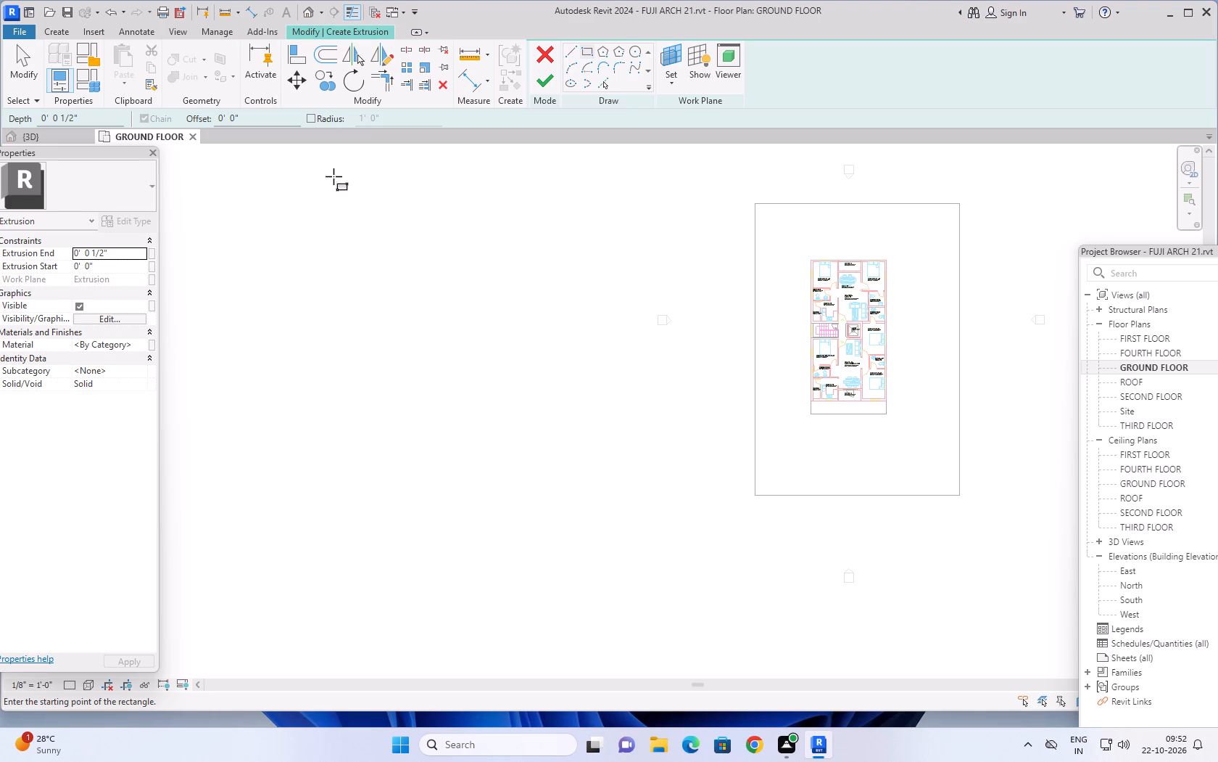
Sketch a 15'-0" by 1'-6" rectangle lengthwise near the west end of the L-shaped strip's front leg in the 3D view.
left_click(49, 136)
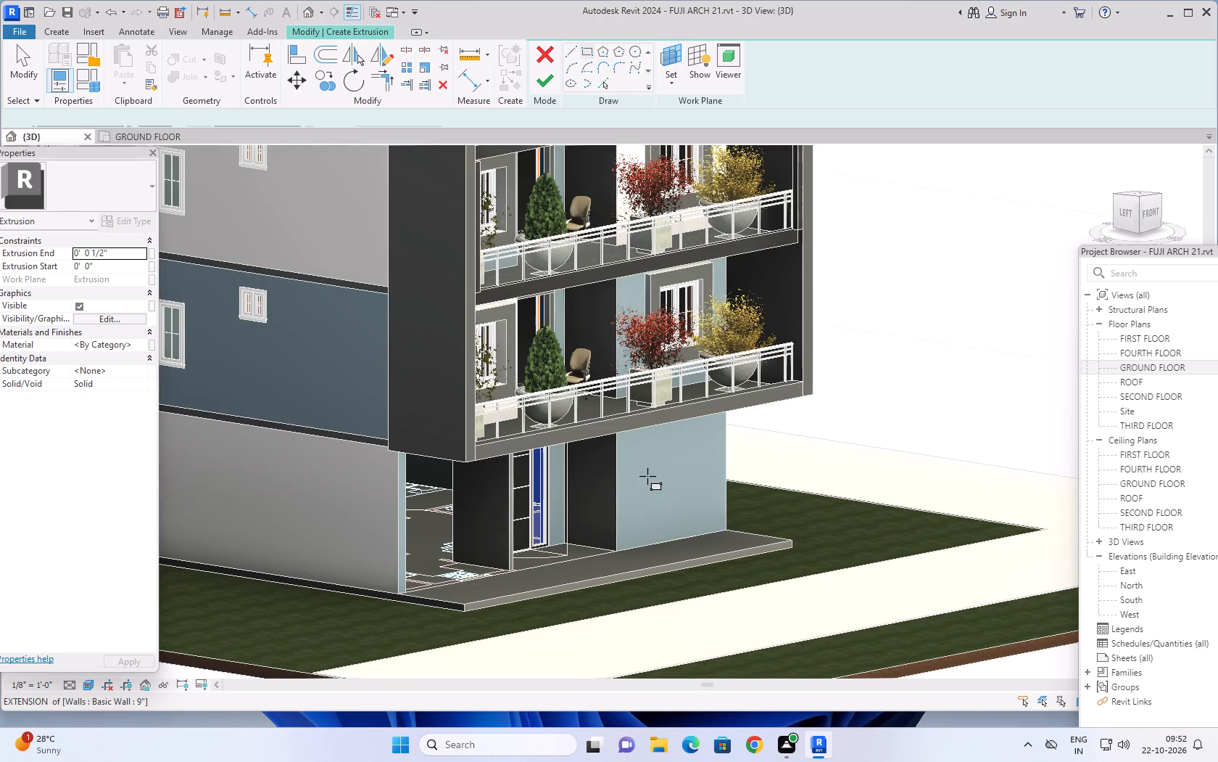
scroll(771, 504, "down", 4)
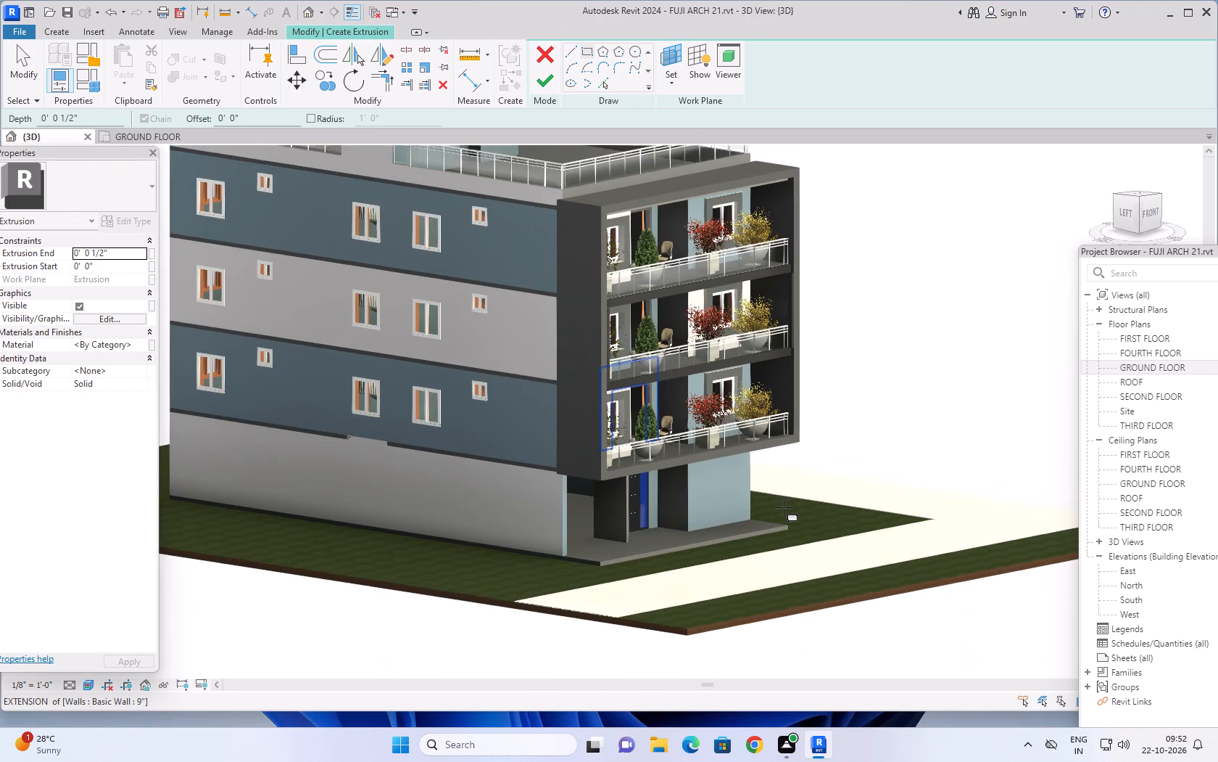
left_click(1136, 195)
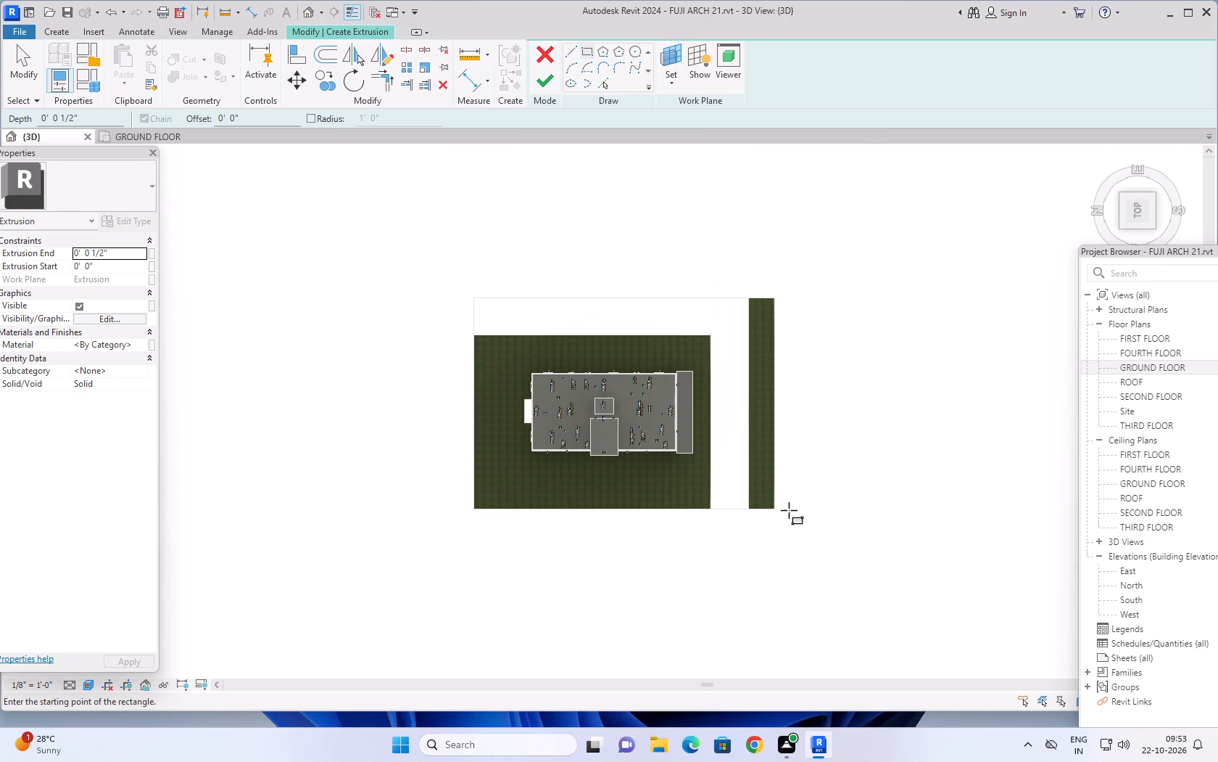
middle_click_drag(806, 526, 737, 578, "shift")
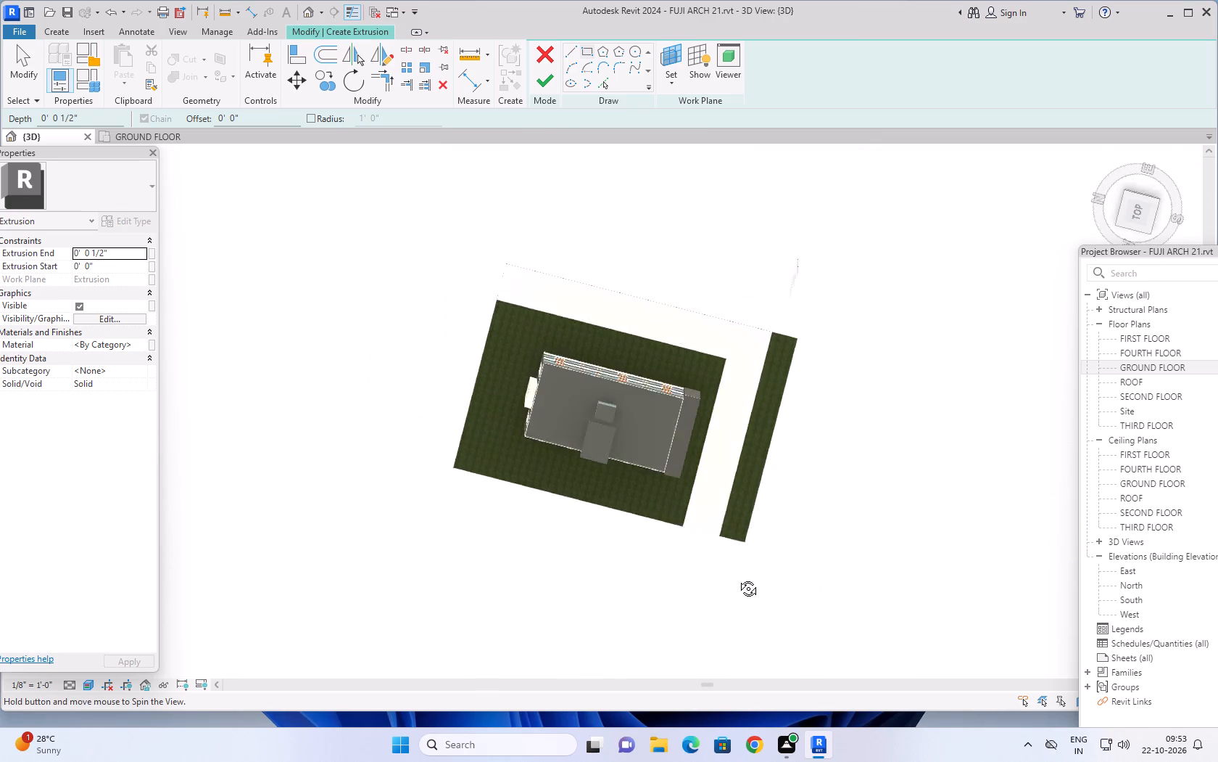
middle_click_drag(737, 578, 539, 600, "shift")
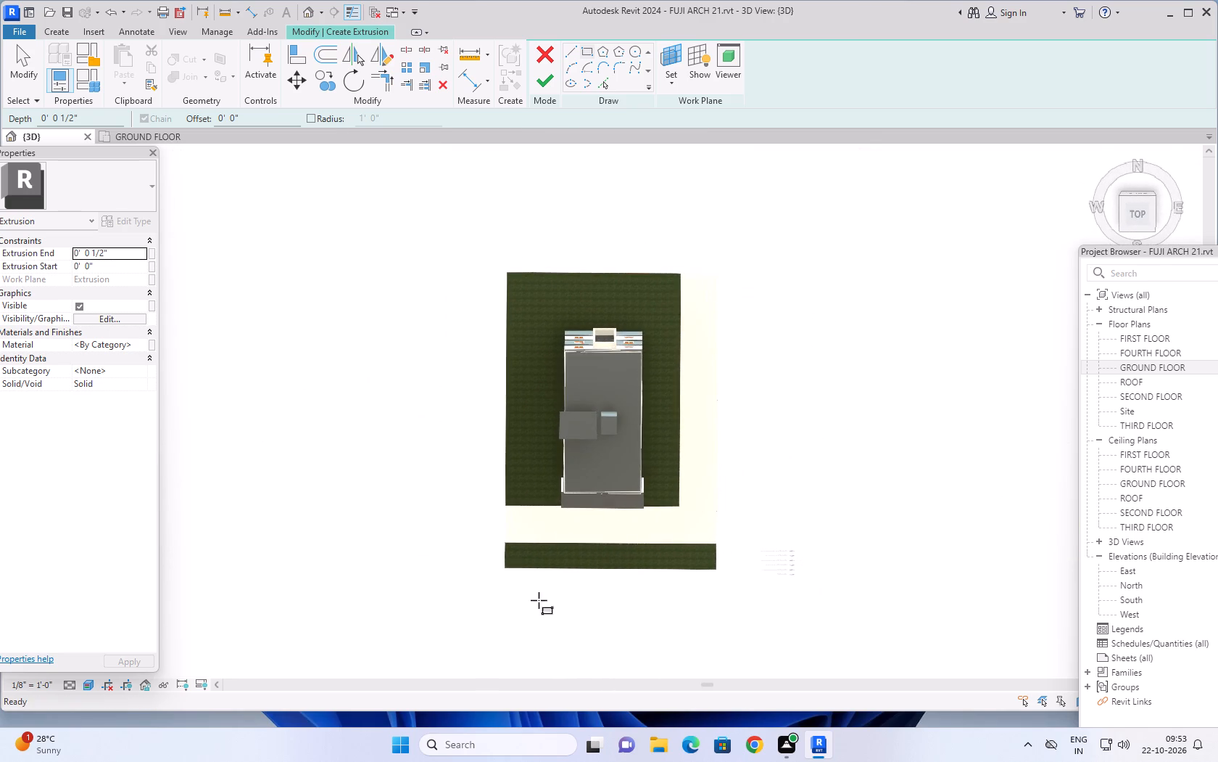
scroll(514, 528, "up", 4)
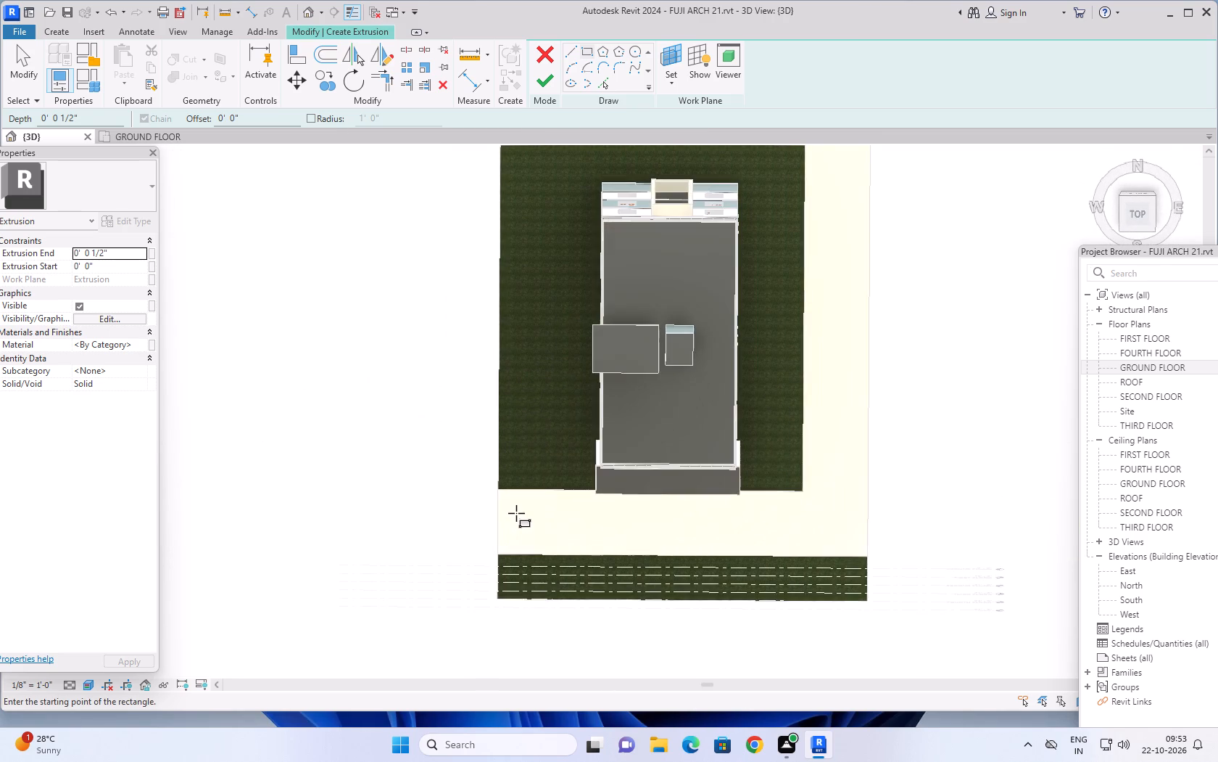
scroll(516, 513, "up", 7)
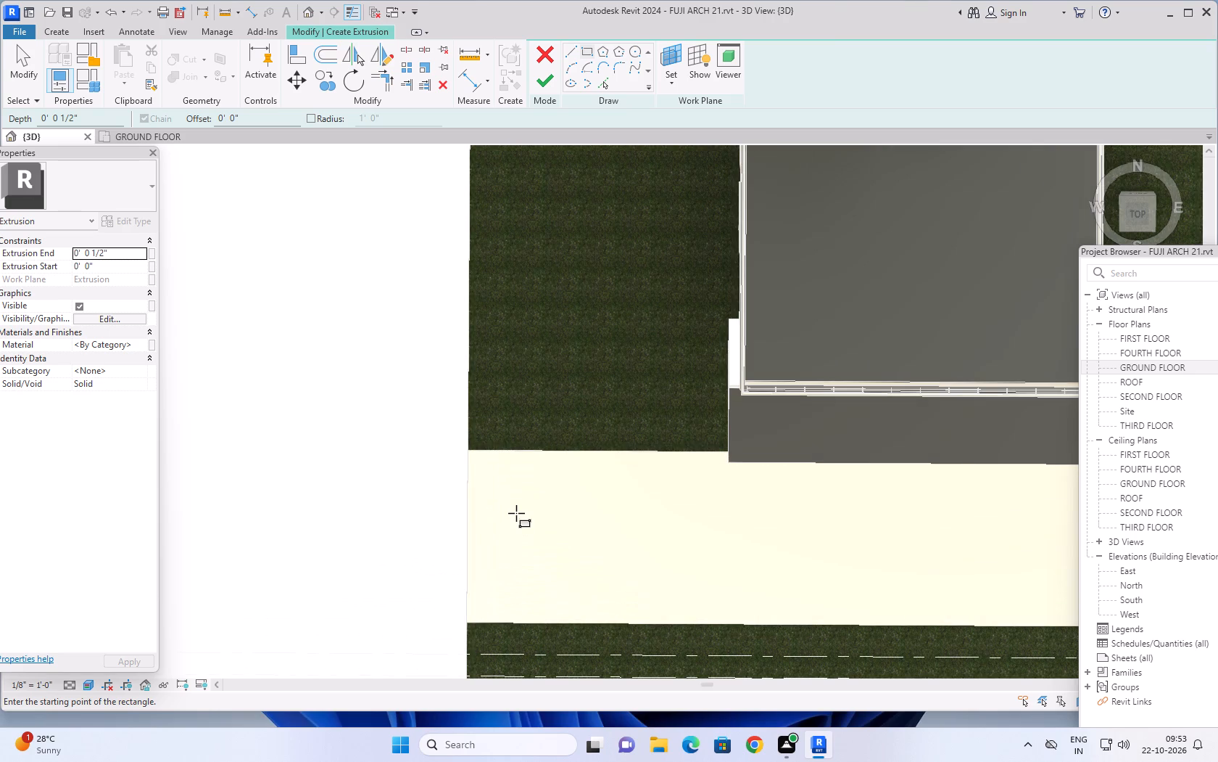
scroll(543, 525, "down", 2)
scroll(605, 531, "down", 1)
middle_click_drag(630, 527, 600, 524)
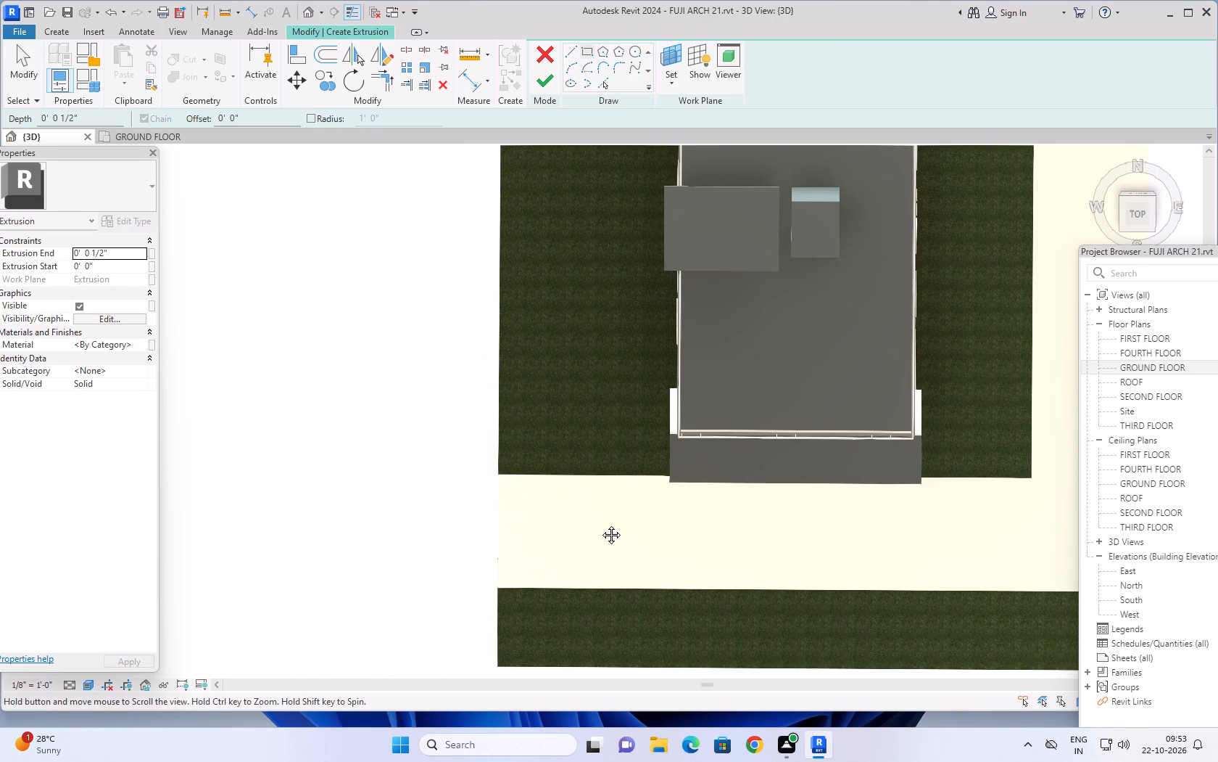
middle_click_drag(600, 524, 563, 532)
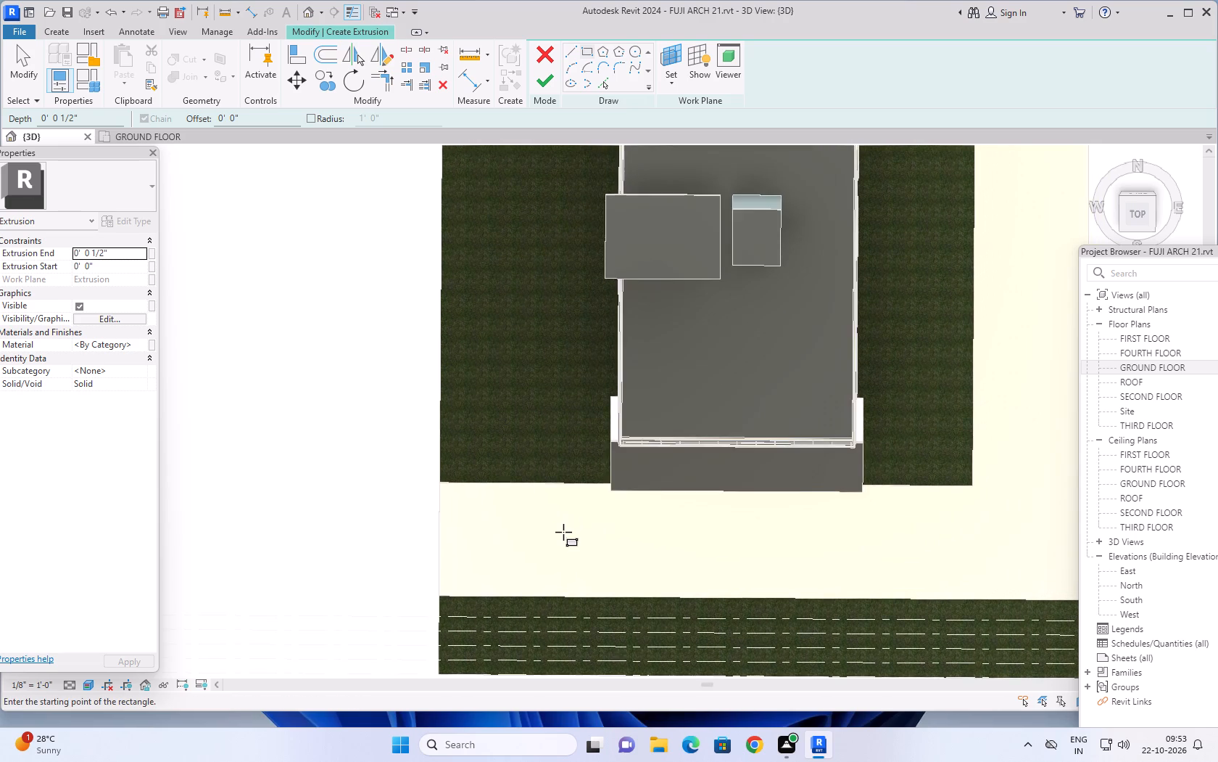
scroll(563, 532, "down", 1)
scroll(491, 529, "up", 2)
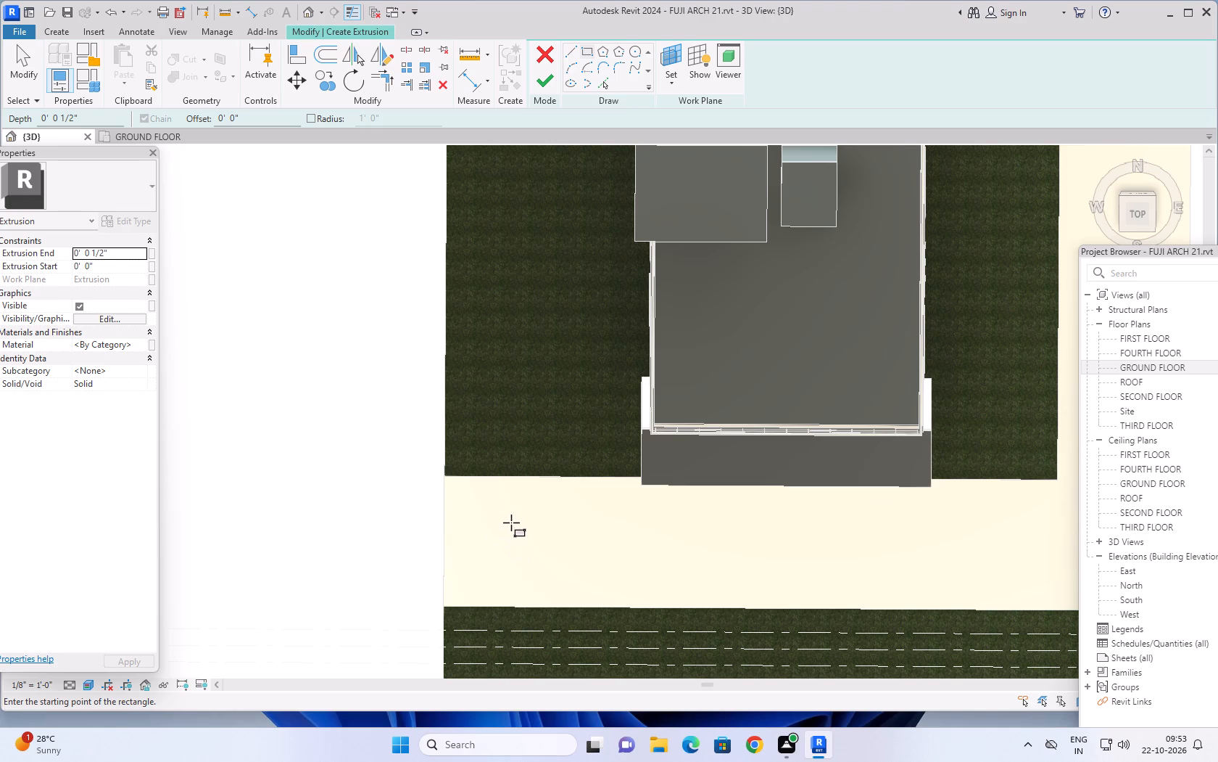
left_click(589, 46)
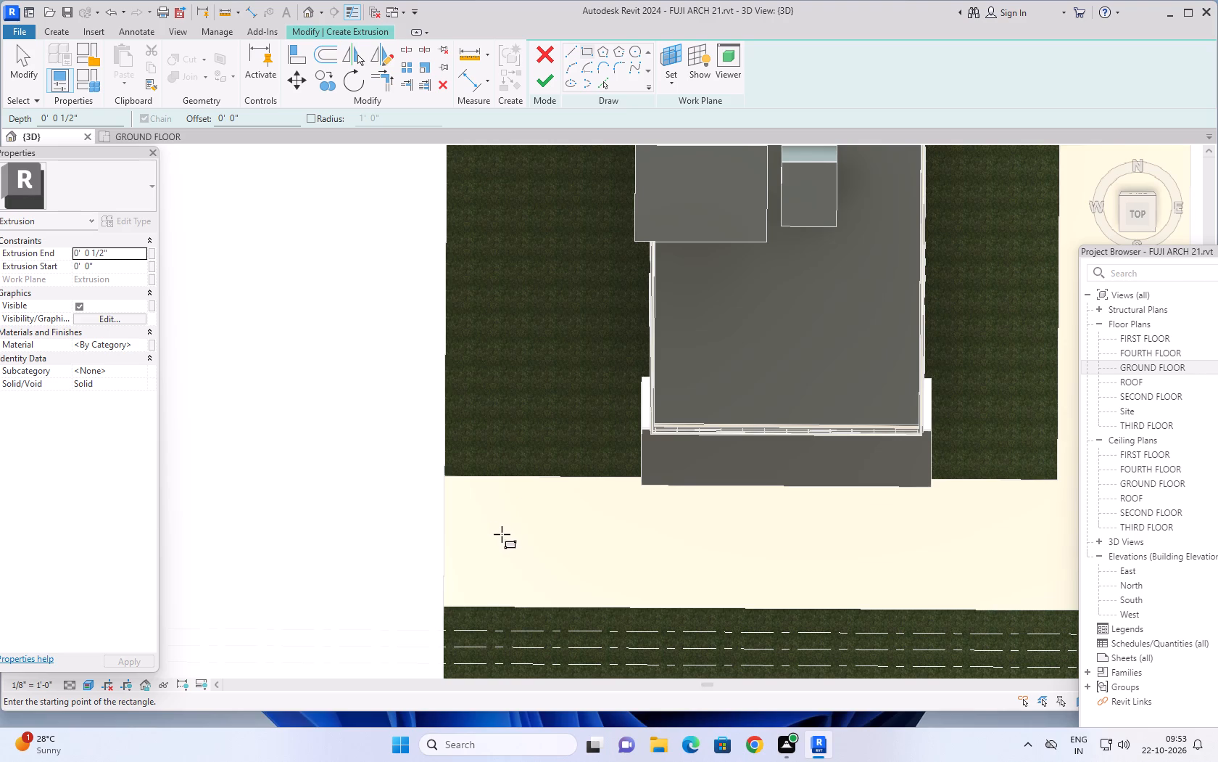
left_click(502, 534)
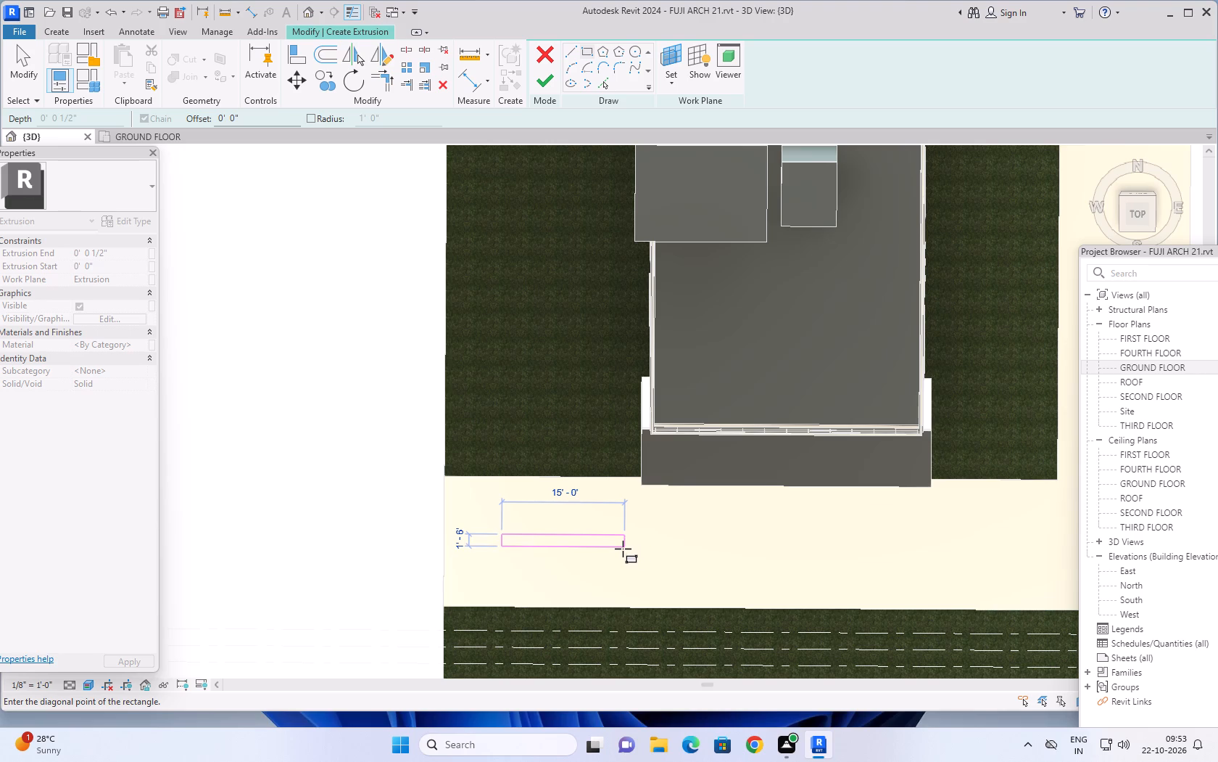
left_click(623, 549)
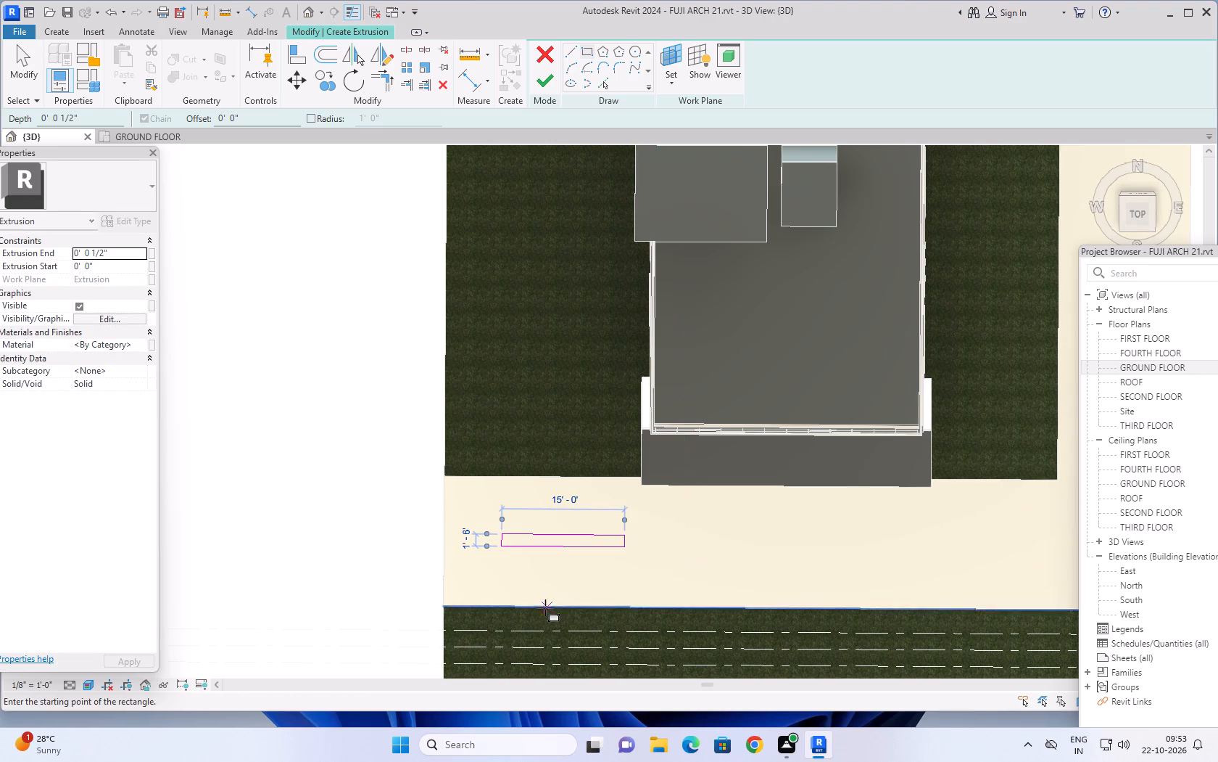
scroll(544, 633, "up", 1)
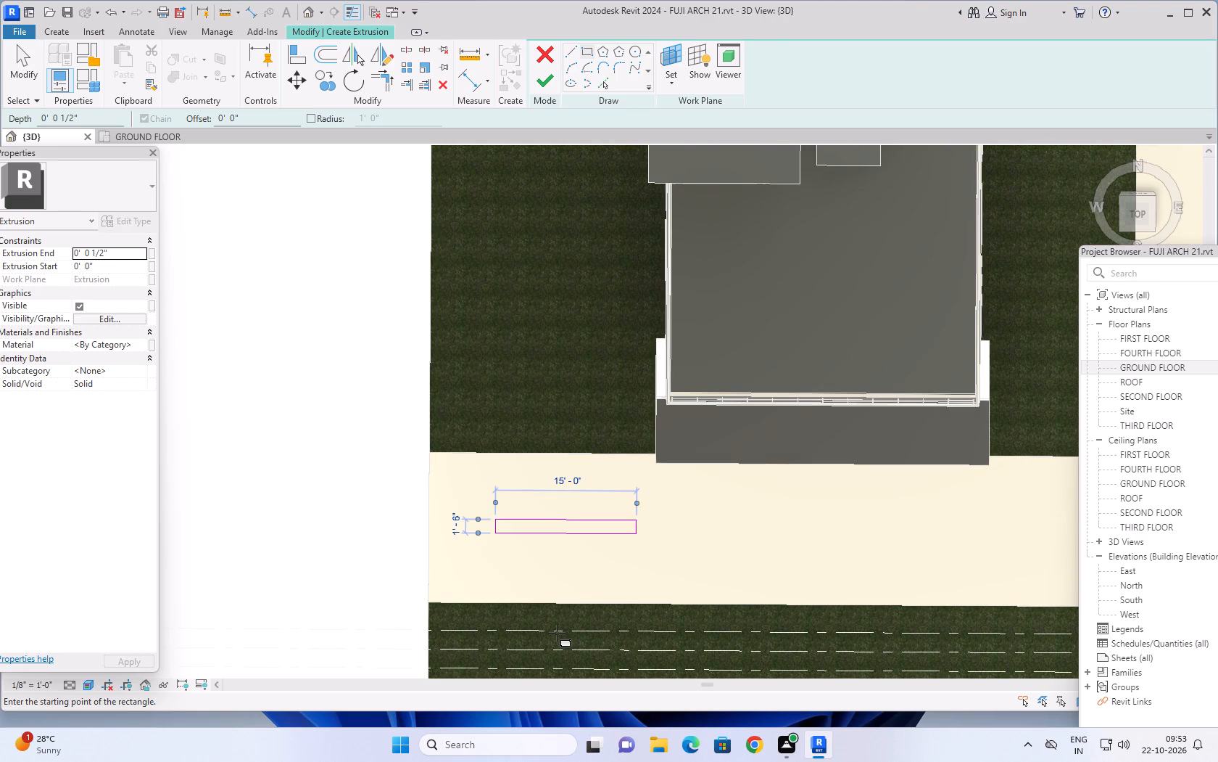
left_click(1140, 212)
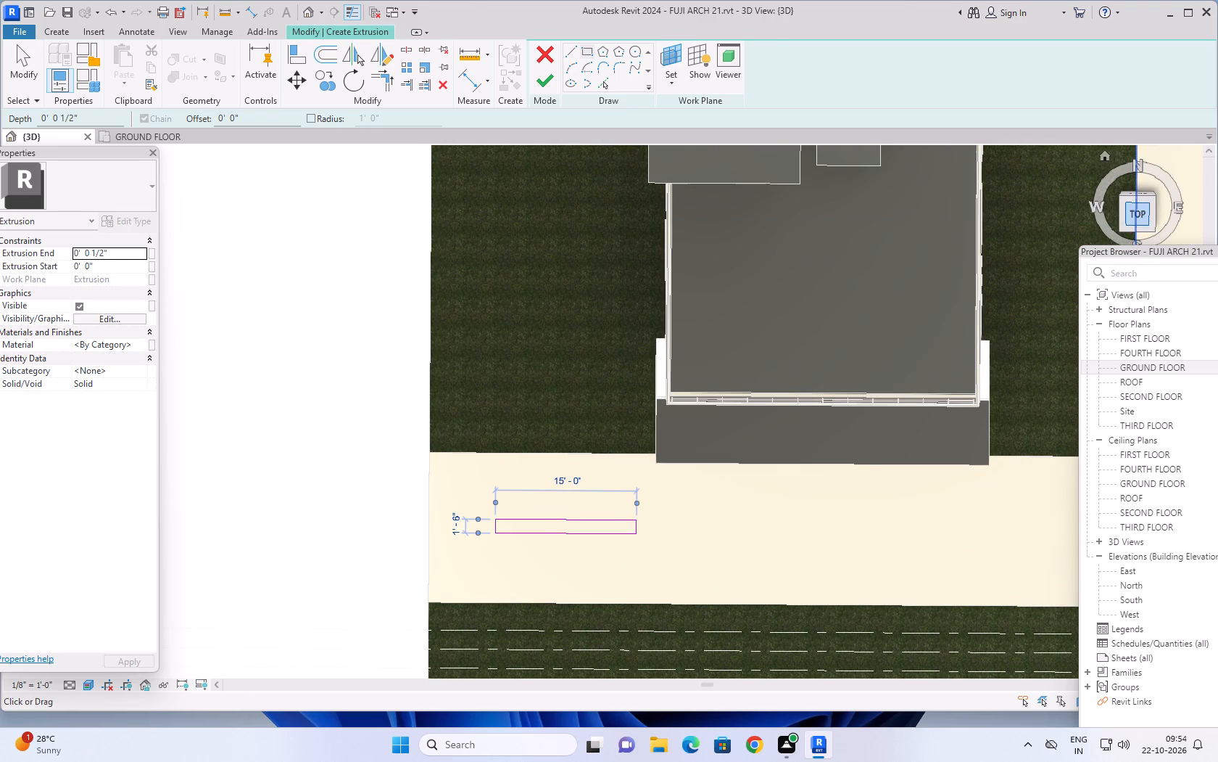
scroll(740, 491, "down", 5)
scroll(805, 508, "down", 1)
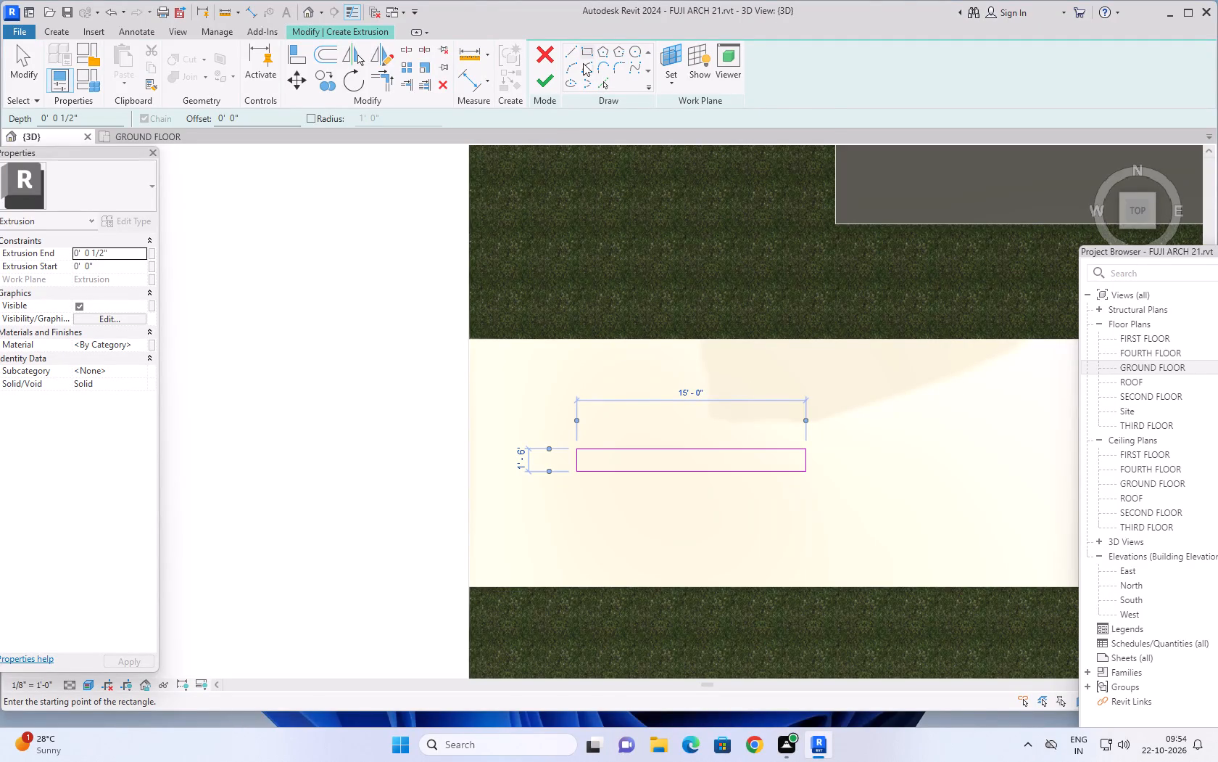
key("Escape")
key("Escape")
key("Escape")
key("Escape")
key("Escape")
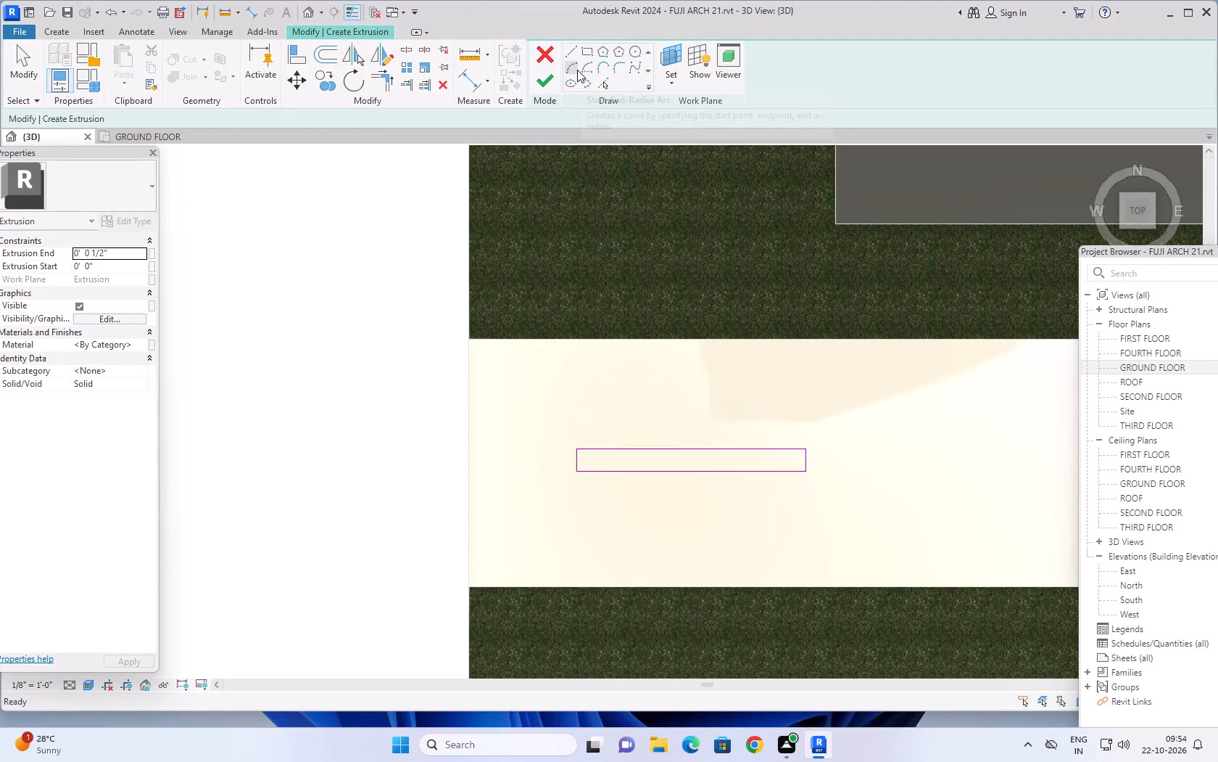
Copy the sketched rectangle twice eastward in line along the front leg, with the first copy offset 27'-6".
scroll(737, 427, "down", 2)
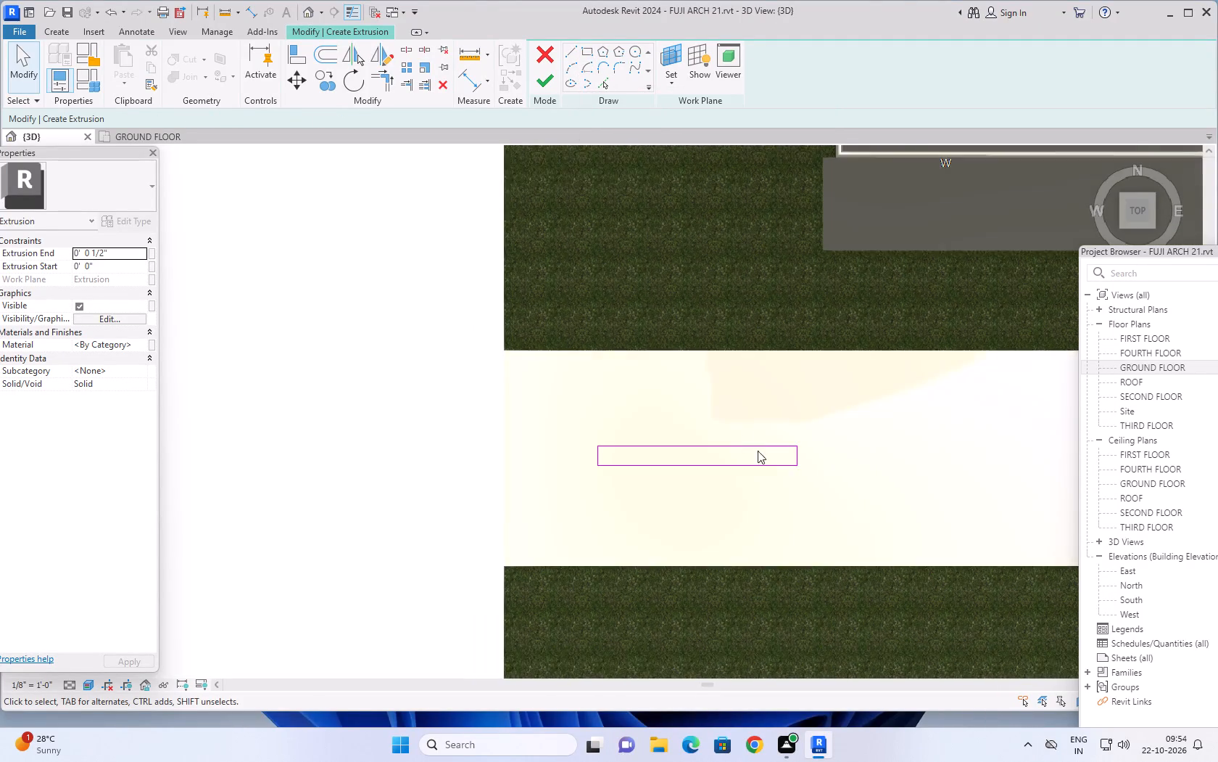
scroll(758, 451, "down", 1)
scroll(809, 501, "down", 1)
middle_click_drag(828, 559, 579, 554)
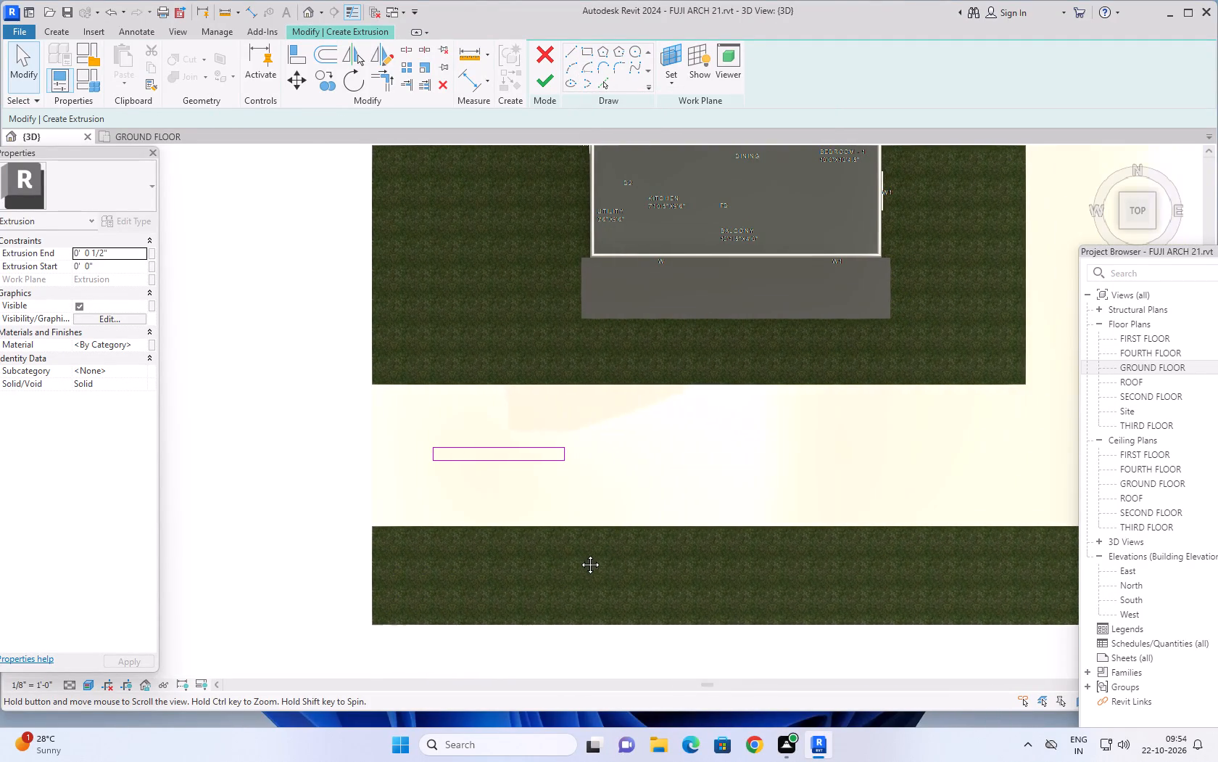
middle_click_drag(579, 554, 501, 553)
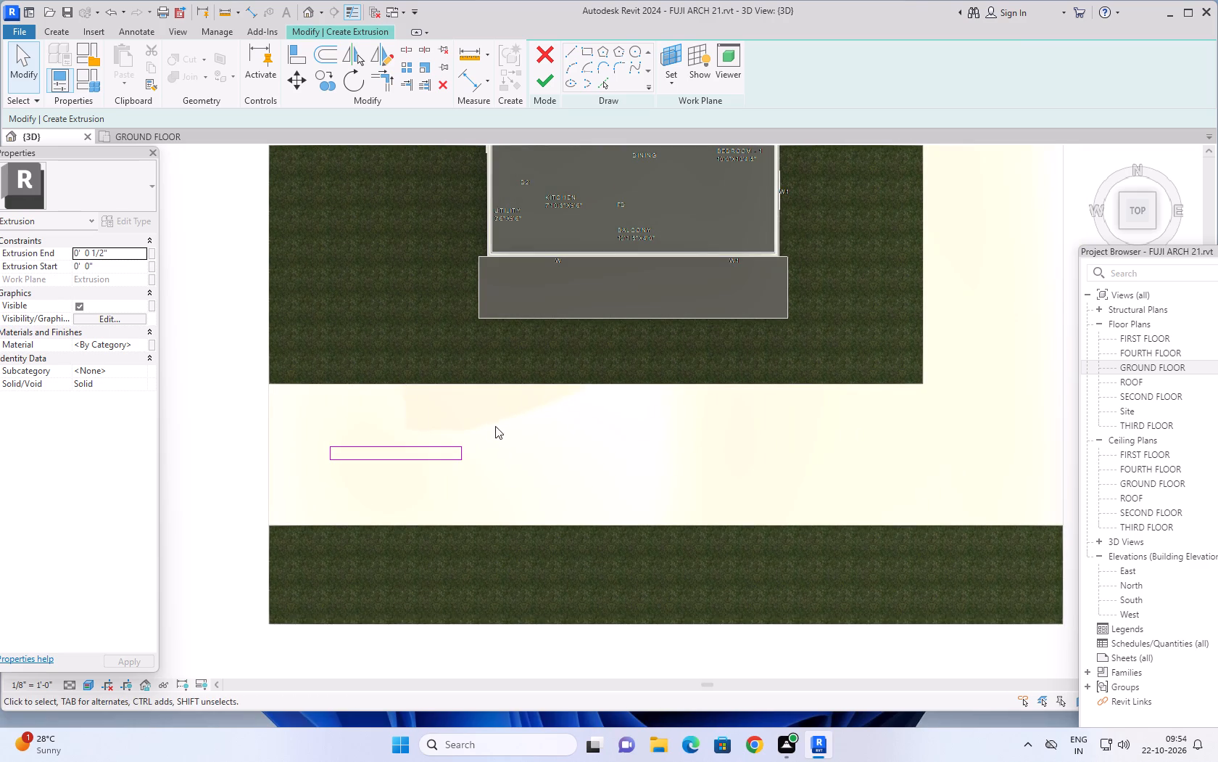
left_click_drag(494, 425, 309, 480)
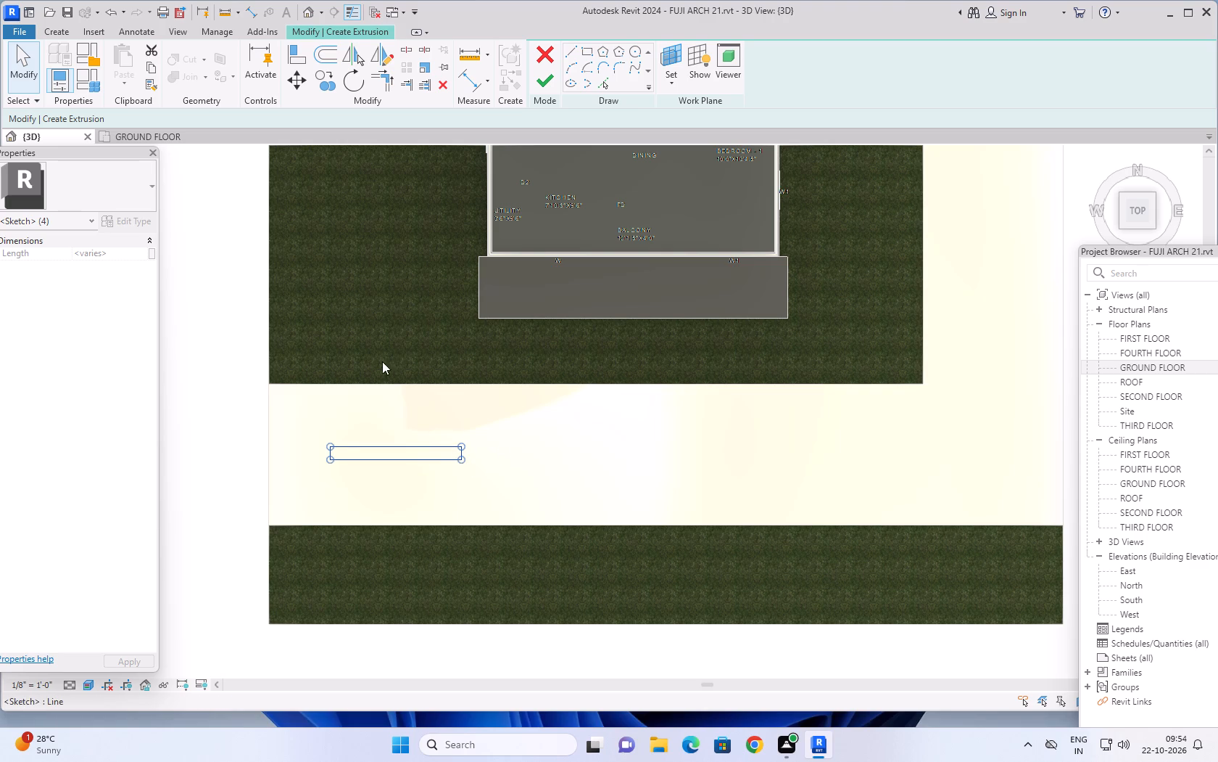
left_click(324, 78)
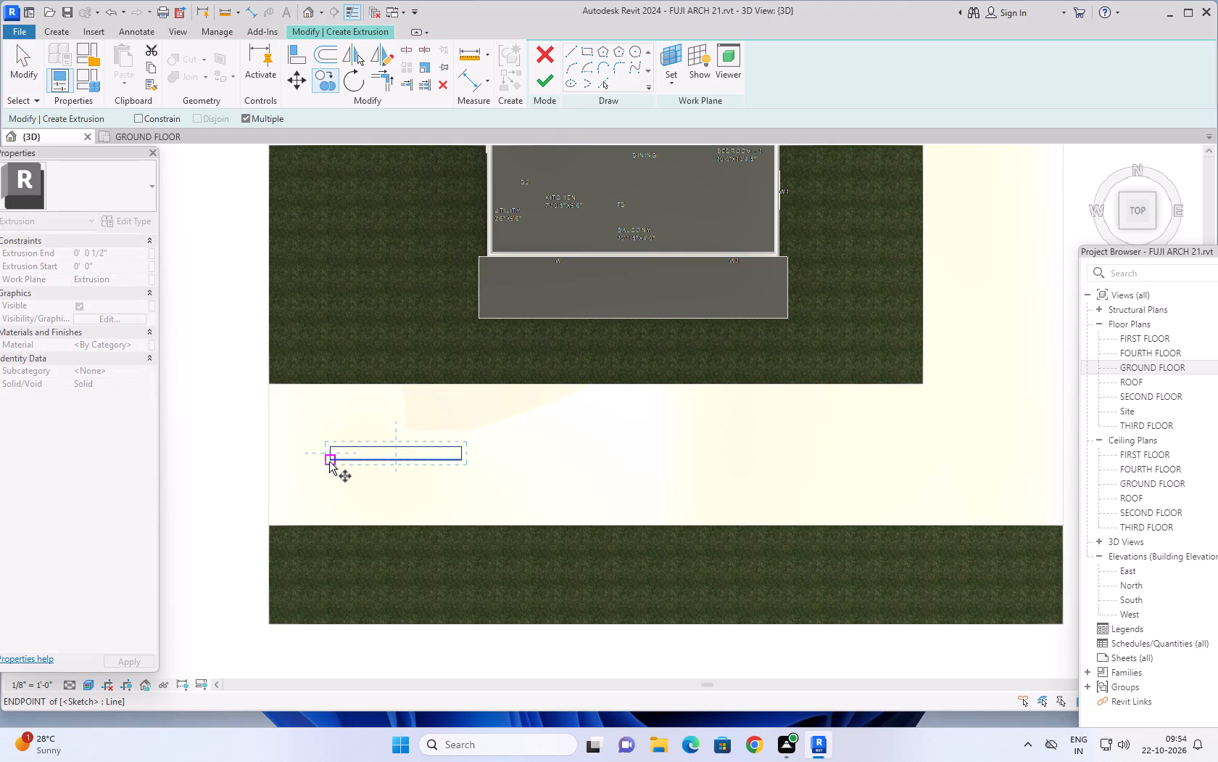
left_click(329, 462)
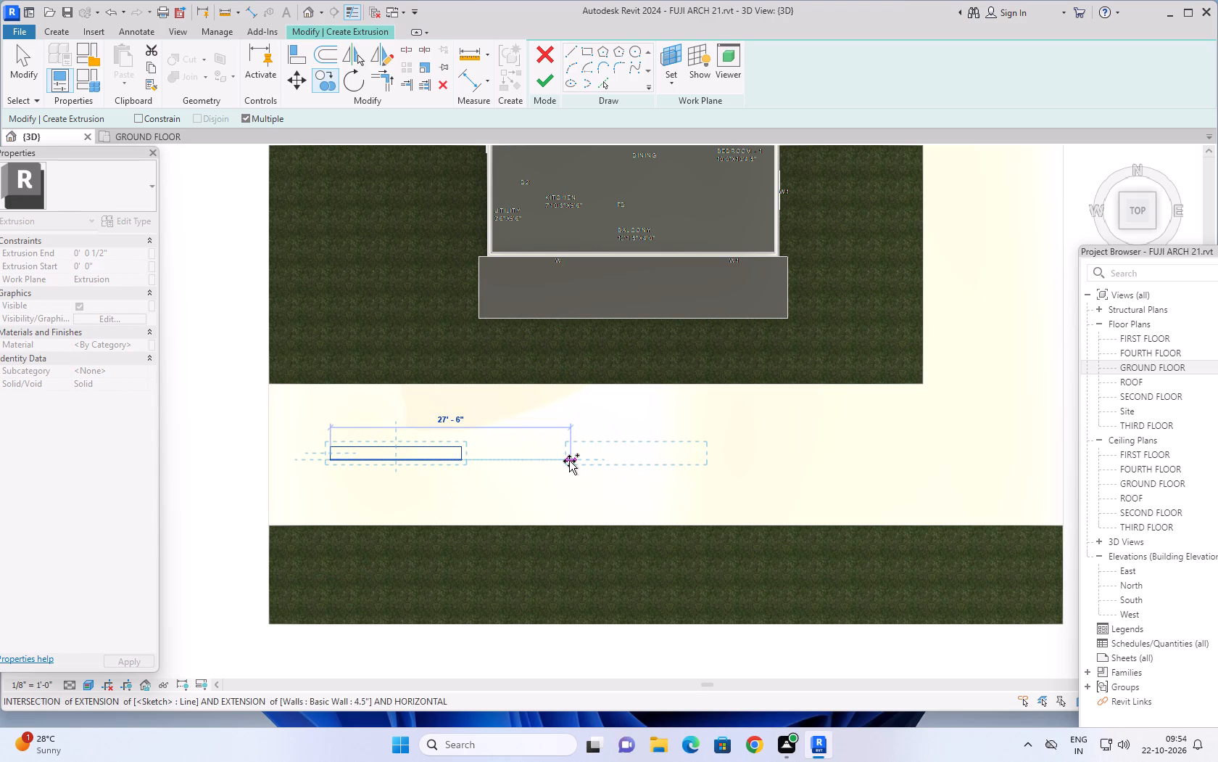
left_click(569, 461)
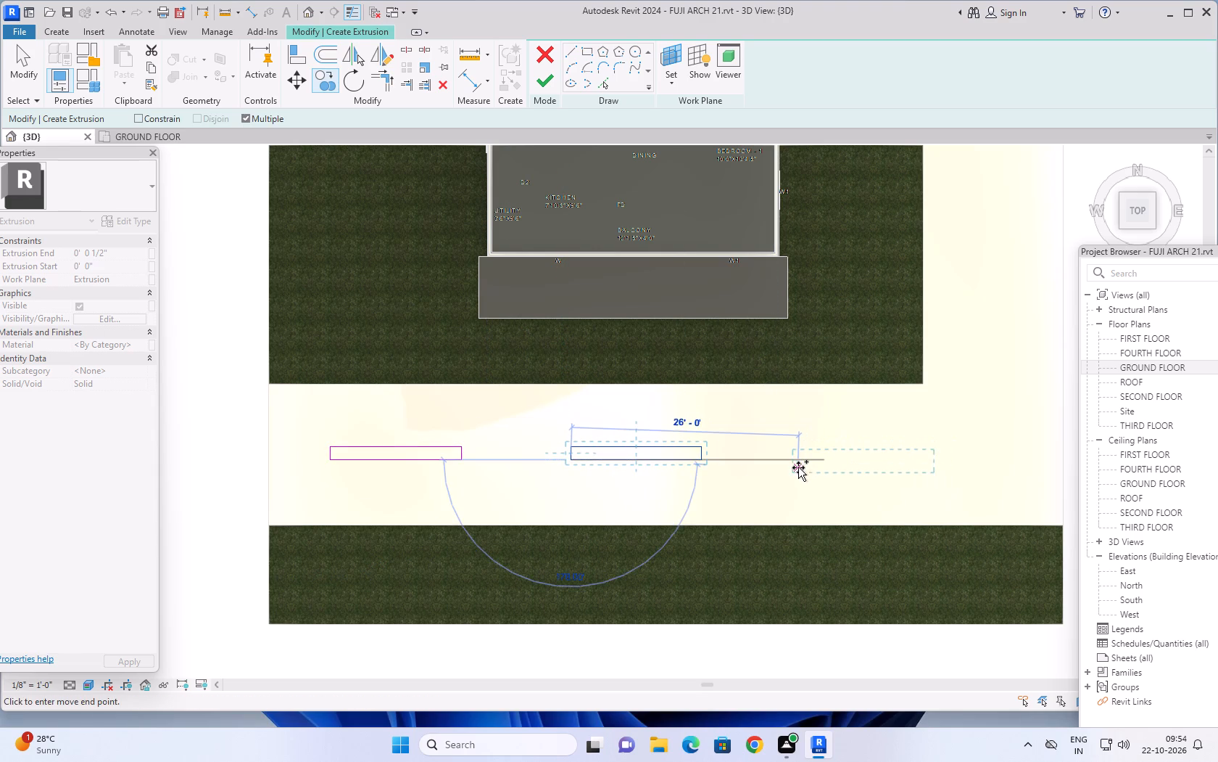
left_click(794, 460)
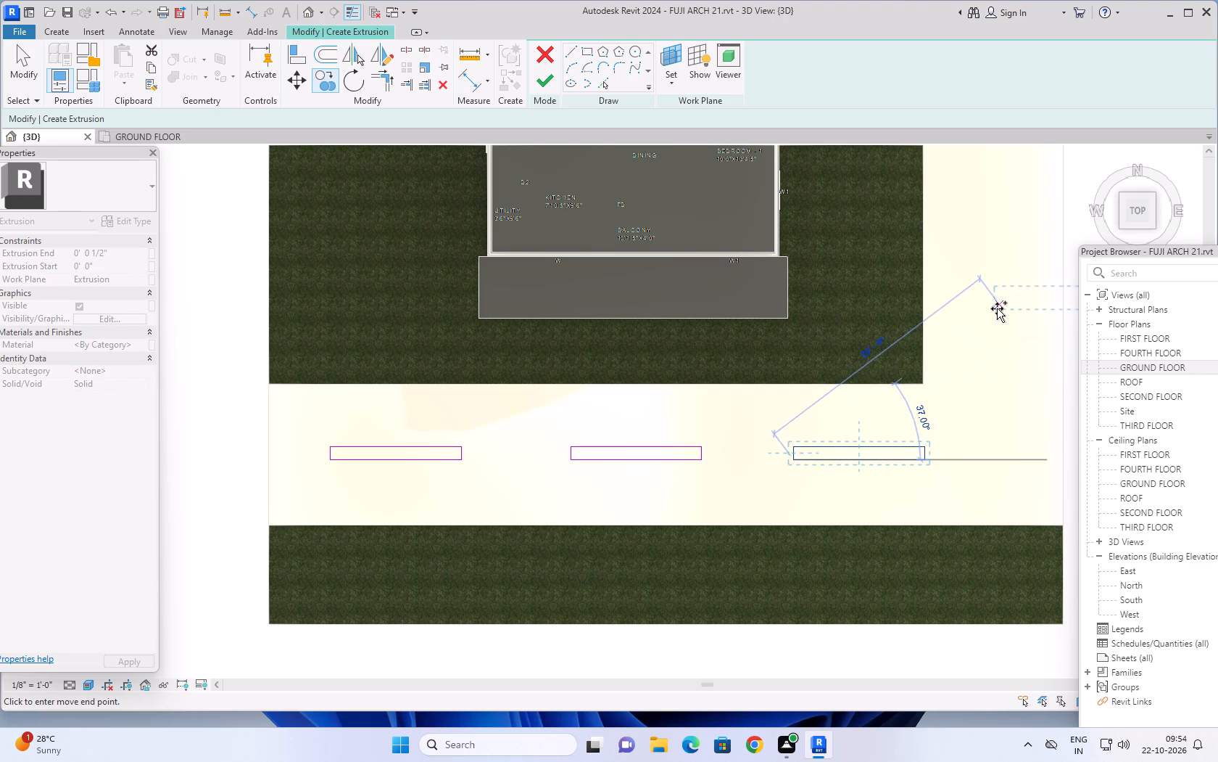
Place one more copy of the rectangle on the strip's east side leg, just north of the corner.
scroll(993, 311, "down", 3)
middle_click_drag(998, 314, 775, 373)
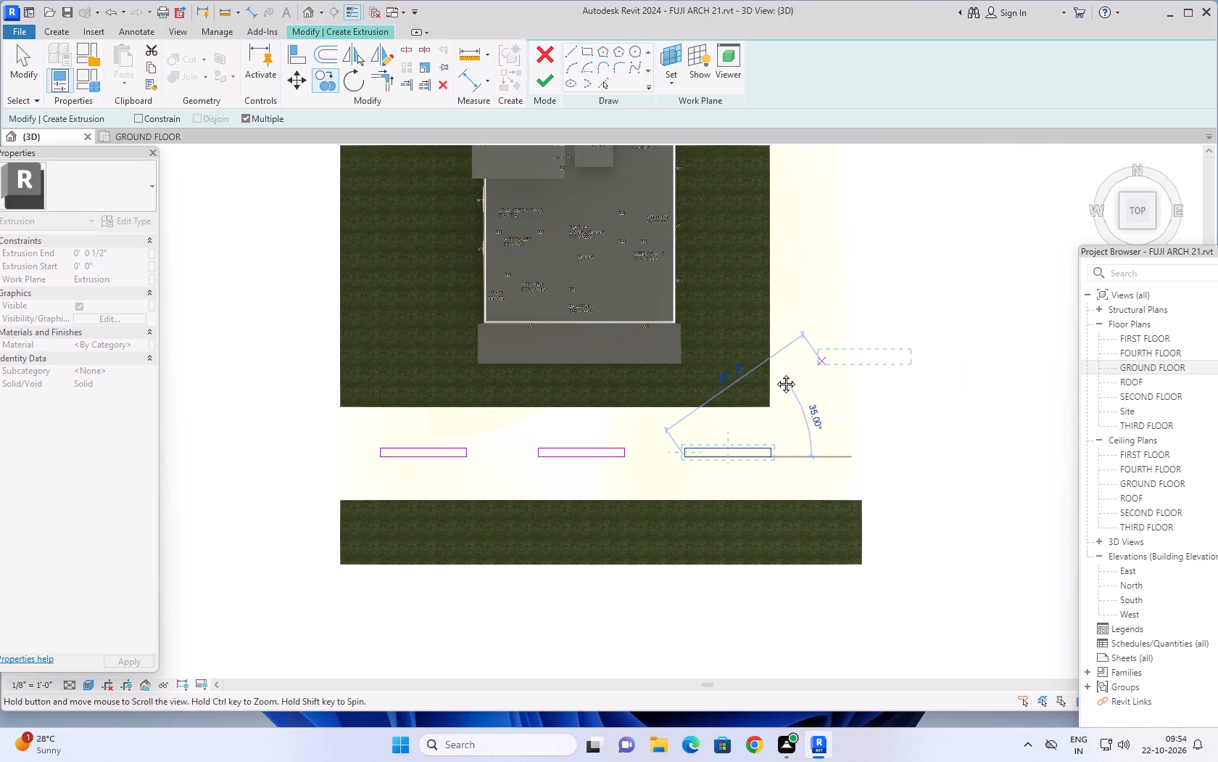
middle_click_drag(775, 373, 674, 428)
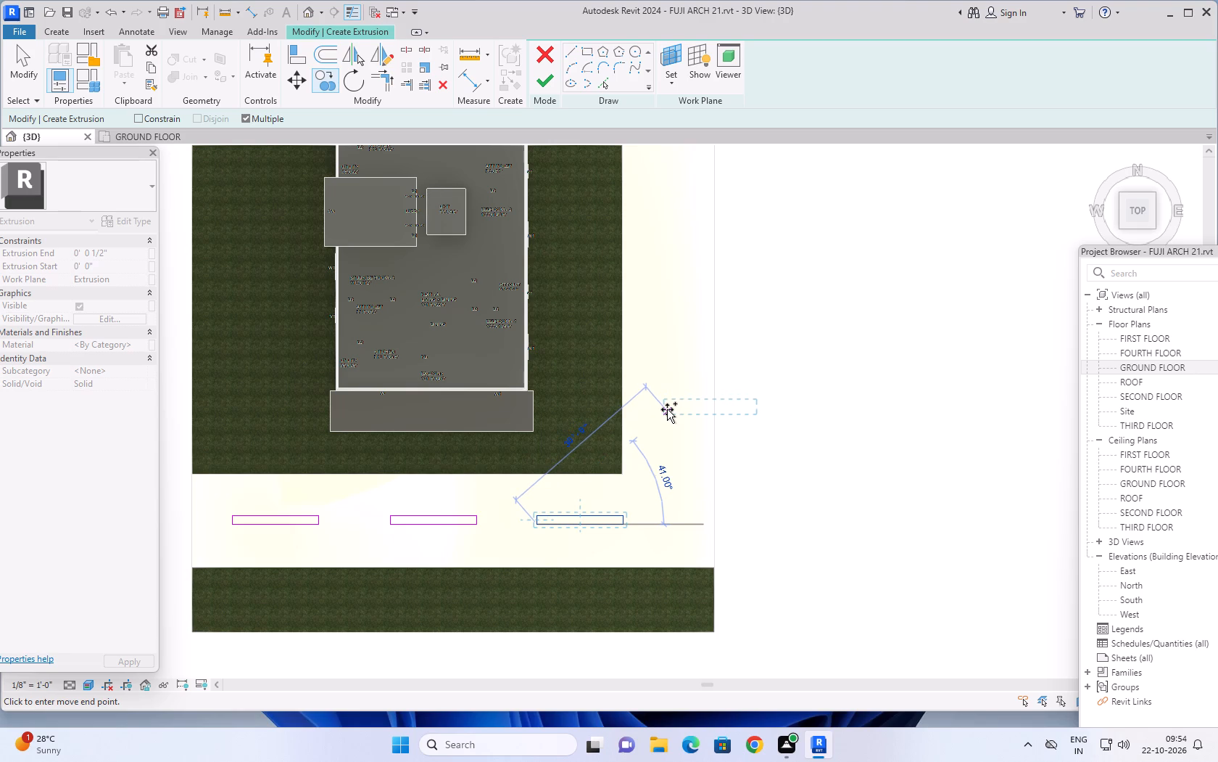
left_click(666, 409)
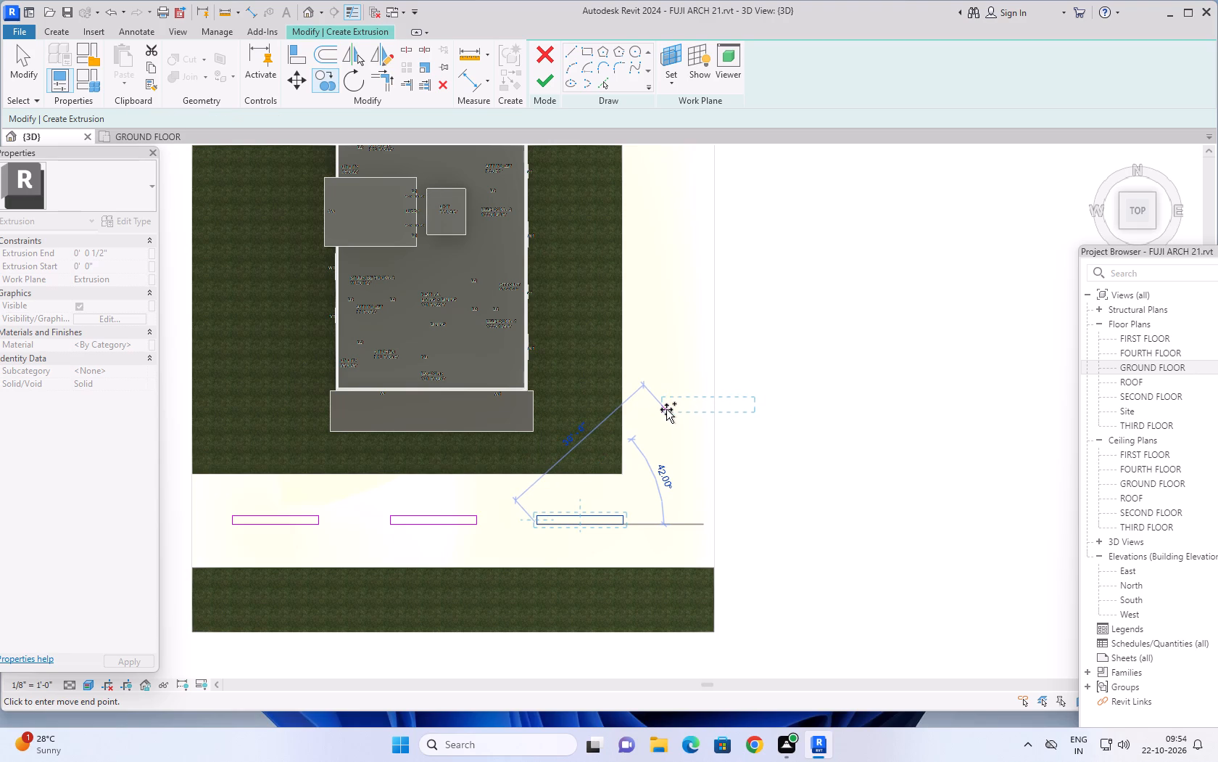
key("Escape")
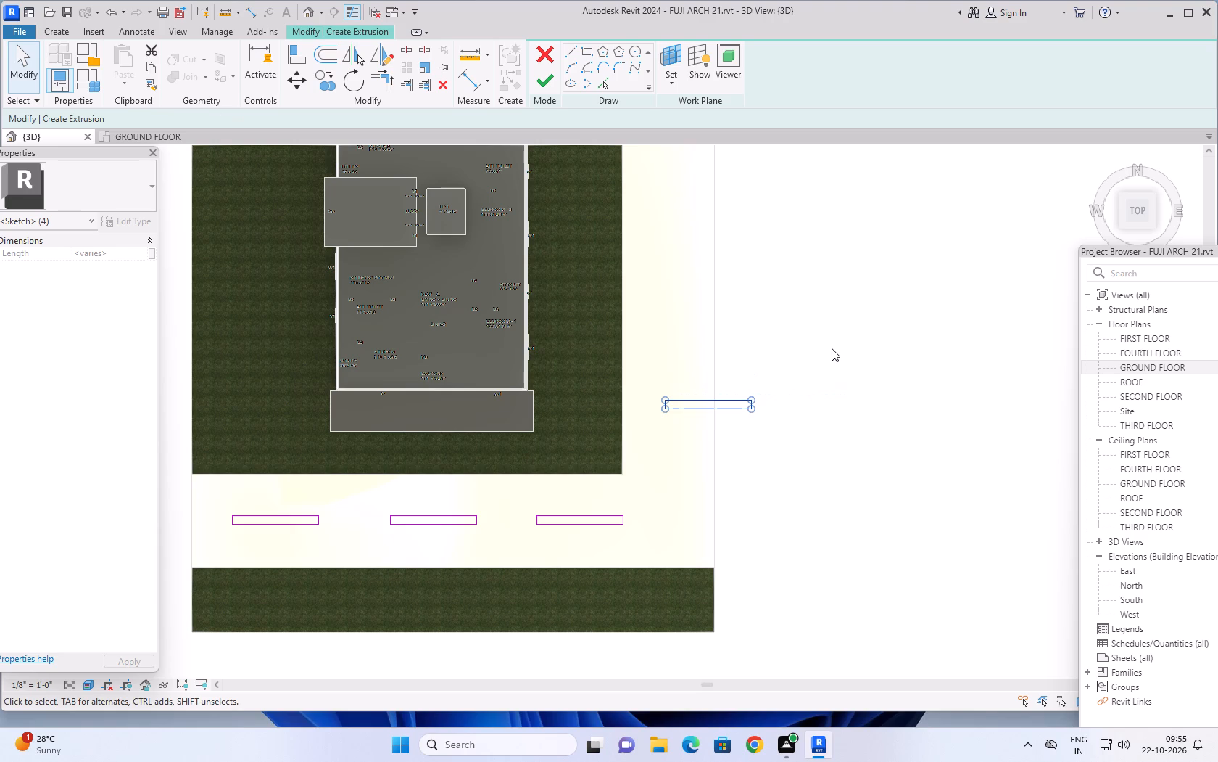
key("Escape")
key("Escape")
key("Escape")
key("Escape")
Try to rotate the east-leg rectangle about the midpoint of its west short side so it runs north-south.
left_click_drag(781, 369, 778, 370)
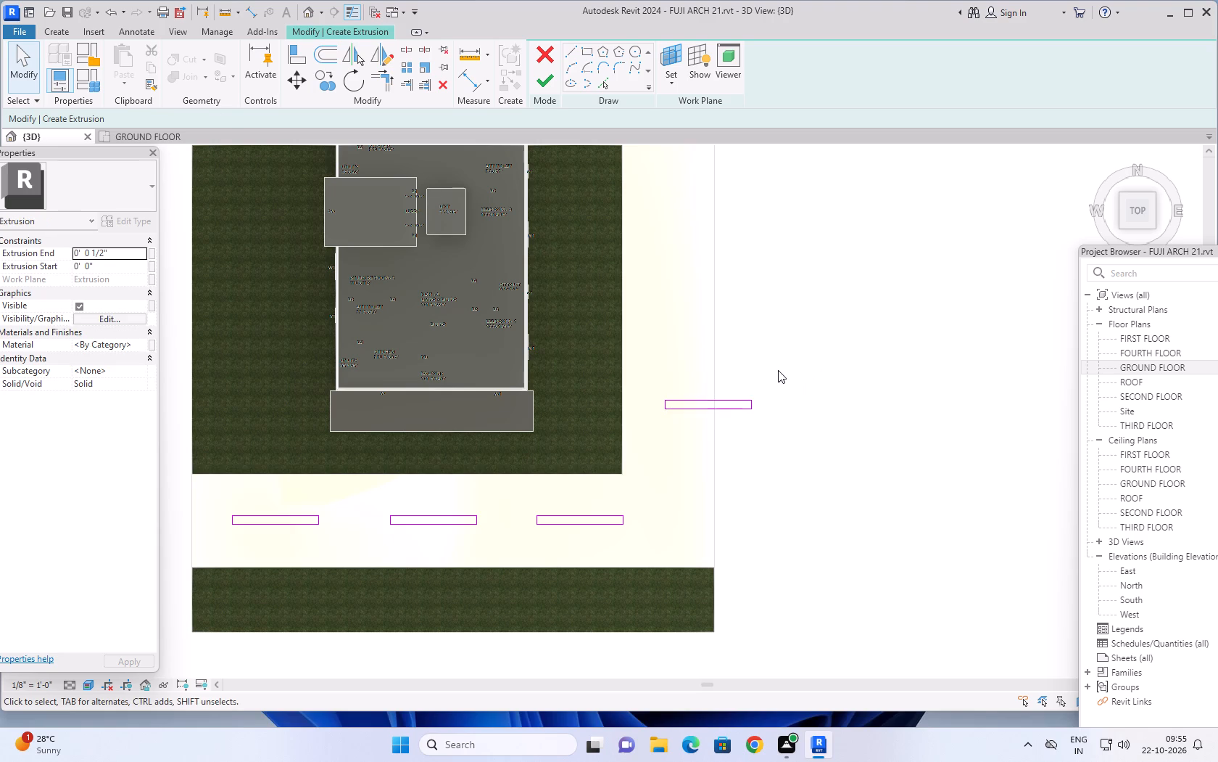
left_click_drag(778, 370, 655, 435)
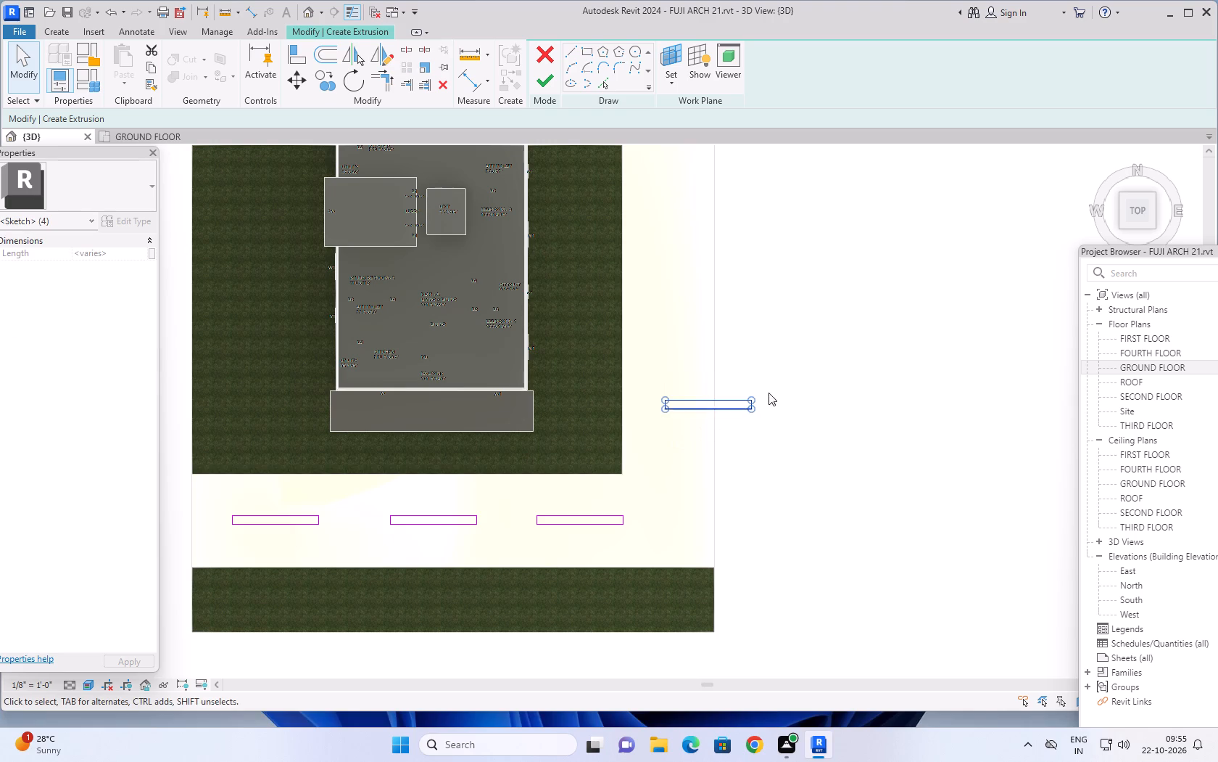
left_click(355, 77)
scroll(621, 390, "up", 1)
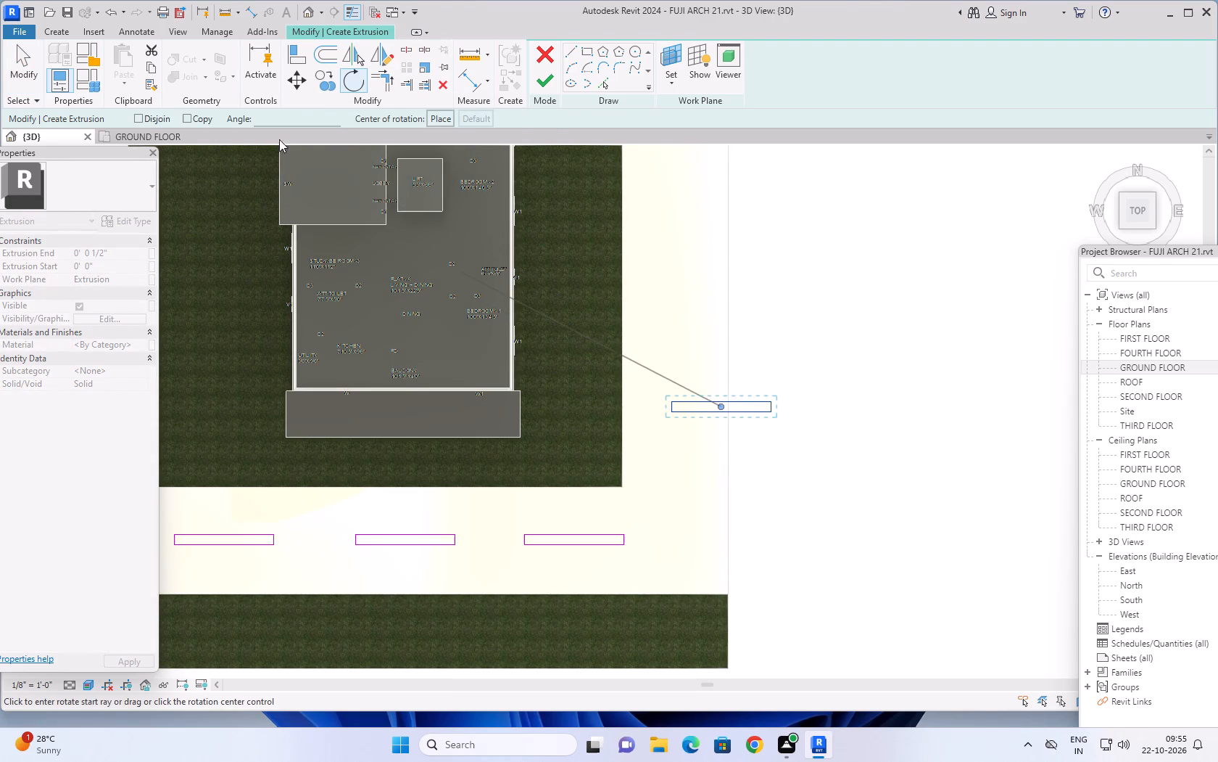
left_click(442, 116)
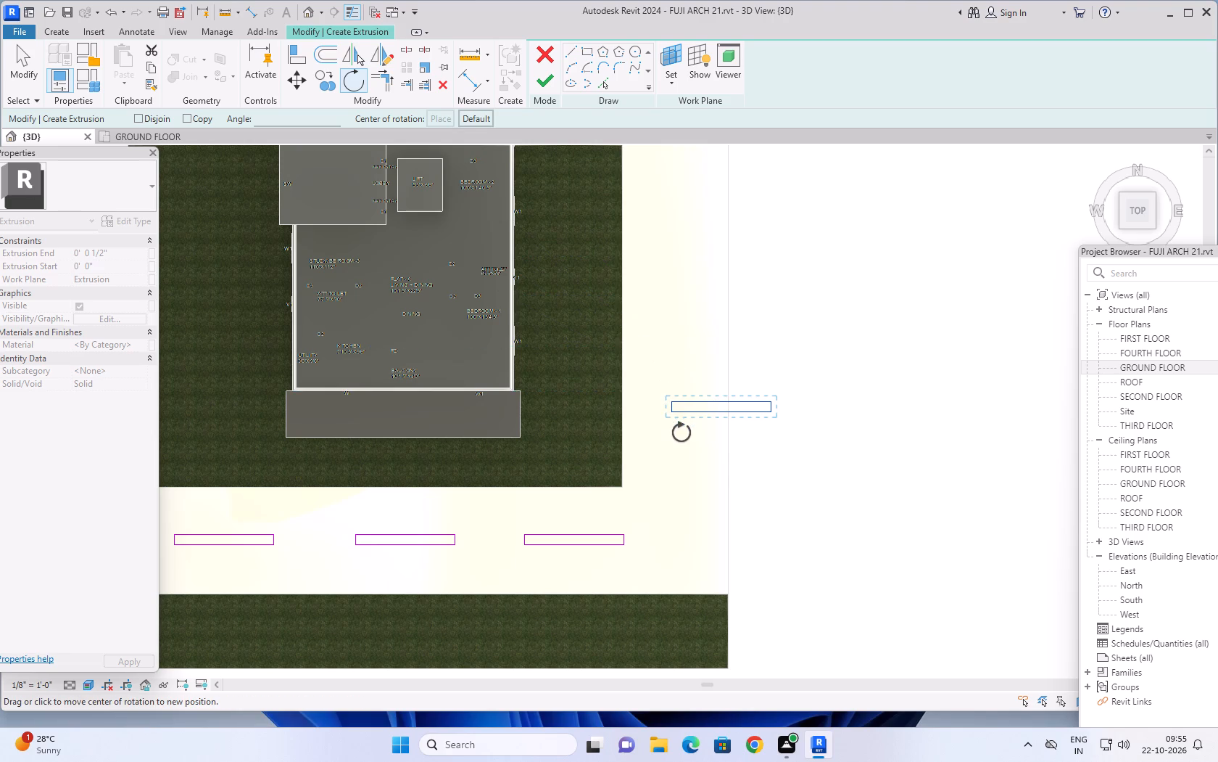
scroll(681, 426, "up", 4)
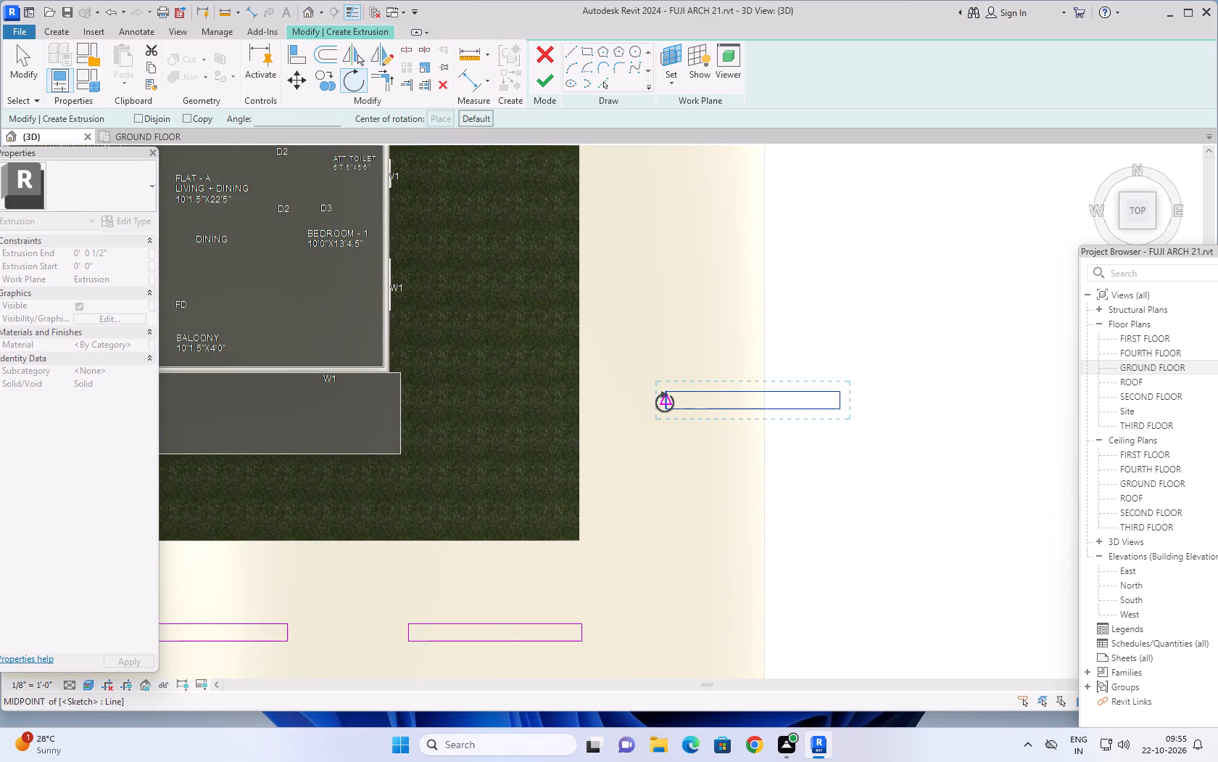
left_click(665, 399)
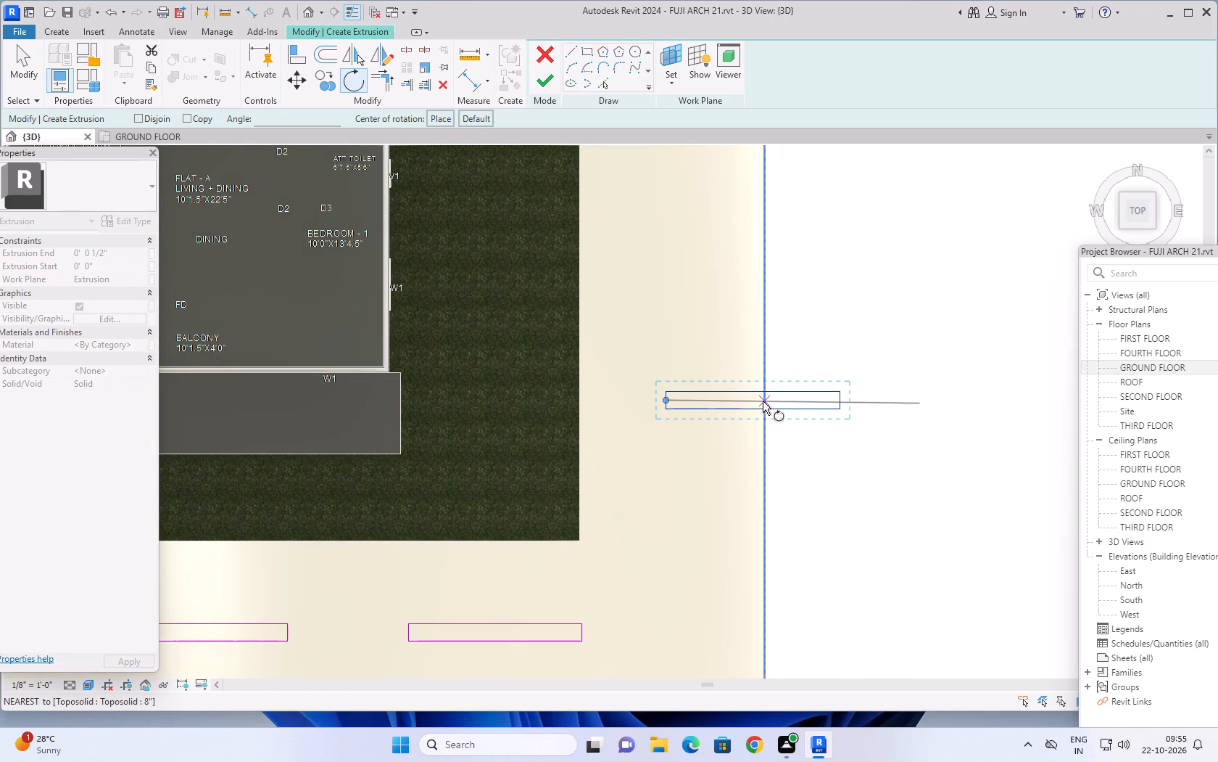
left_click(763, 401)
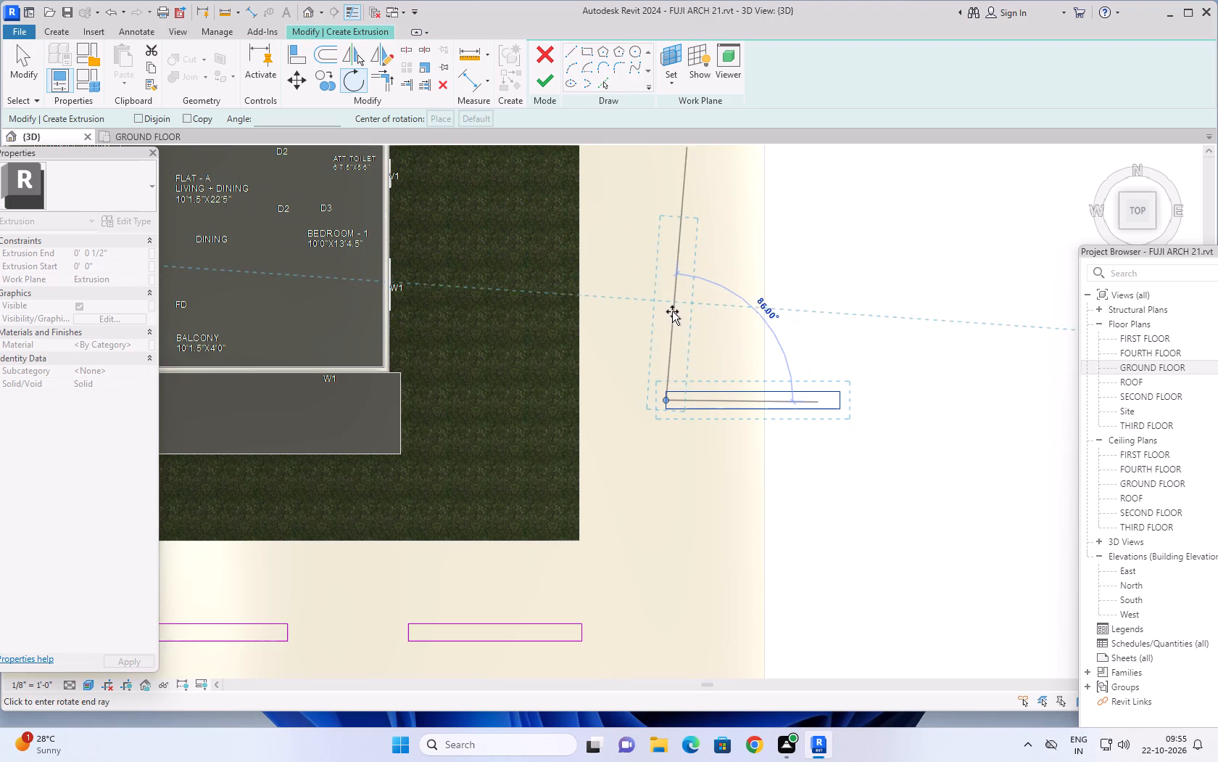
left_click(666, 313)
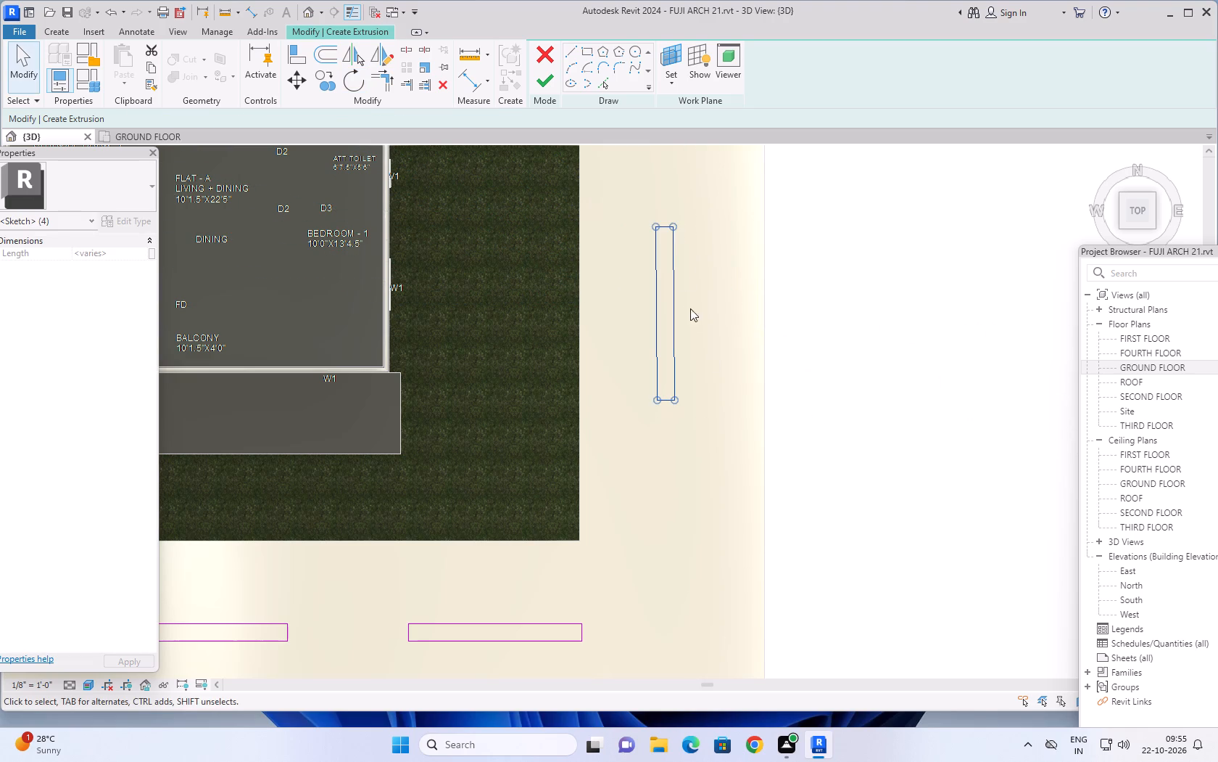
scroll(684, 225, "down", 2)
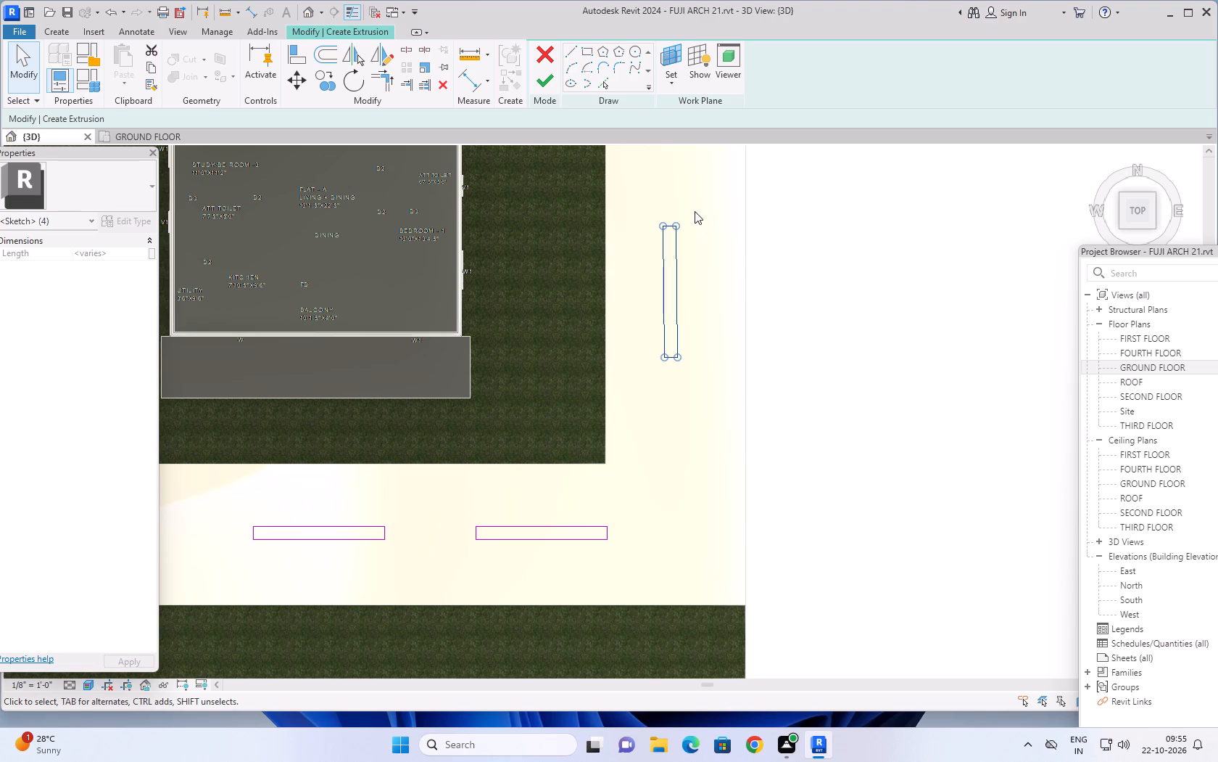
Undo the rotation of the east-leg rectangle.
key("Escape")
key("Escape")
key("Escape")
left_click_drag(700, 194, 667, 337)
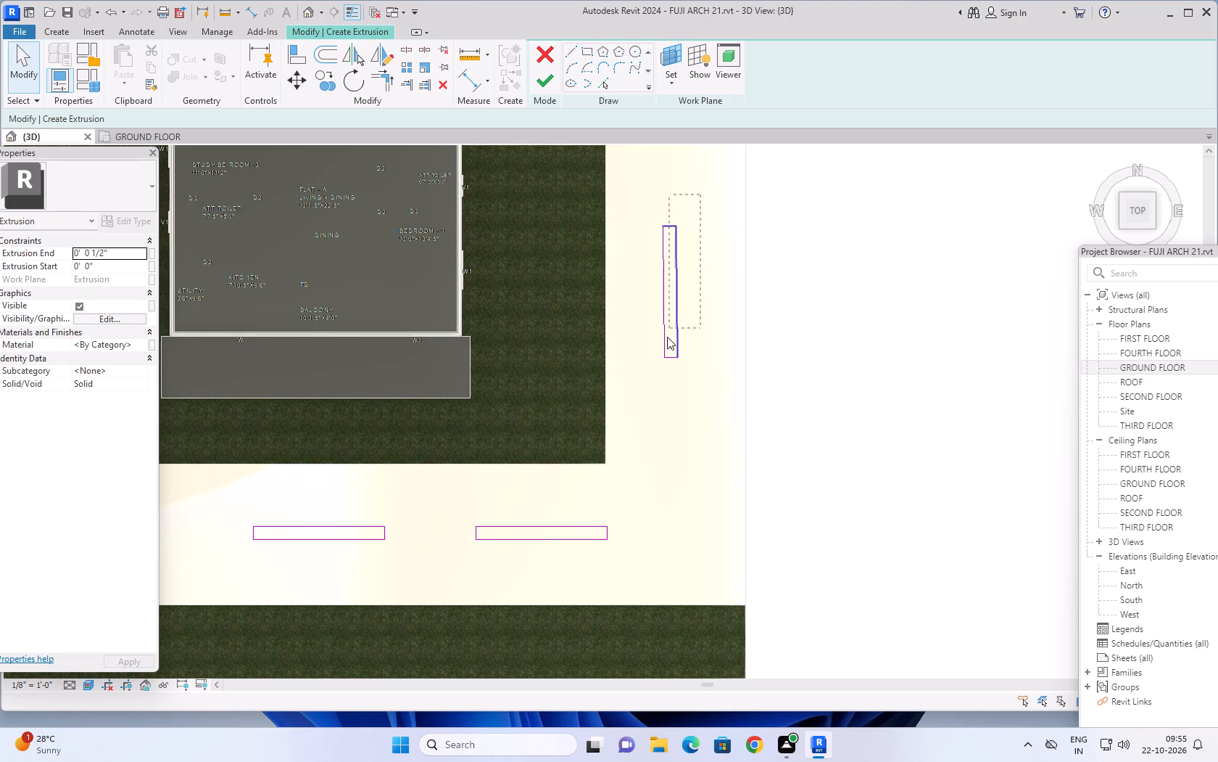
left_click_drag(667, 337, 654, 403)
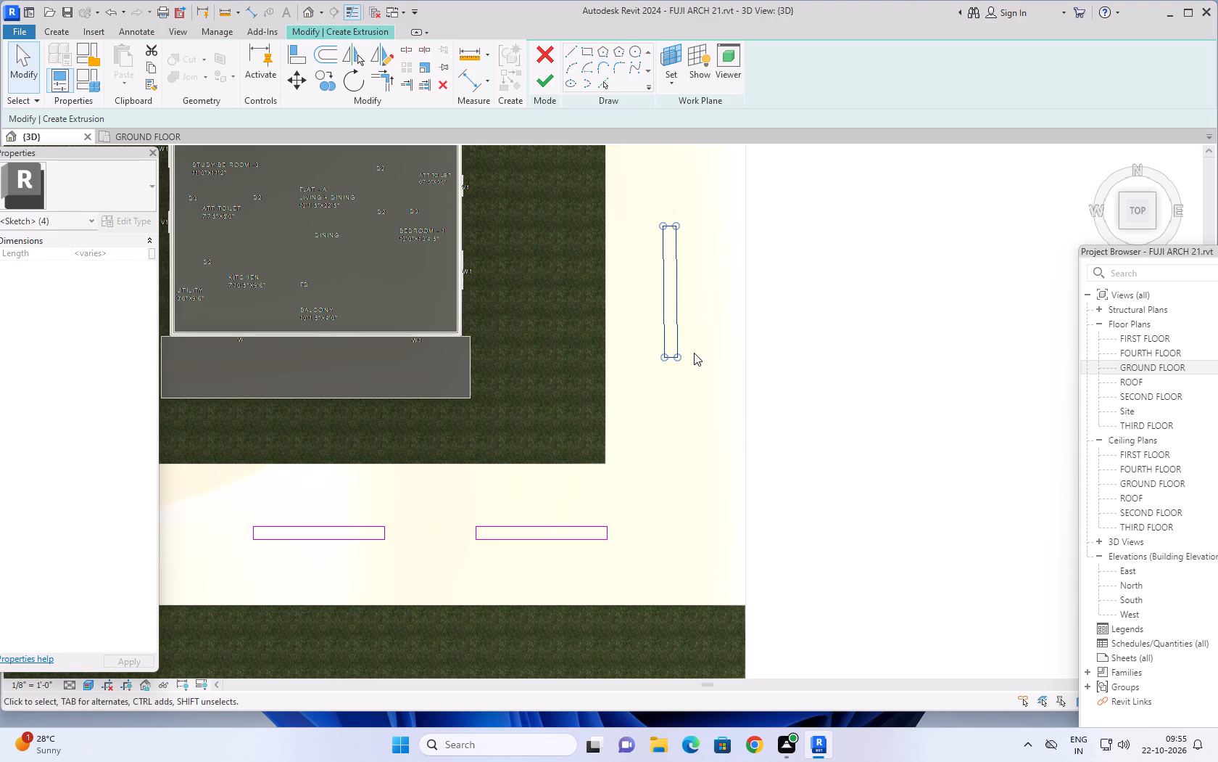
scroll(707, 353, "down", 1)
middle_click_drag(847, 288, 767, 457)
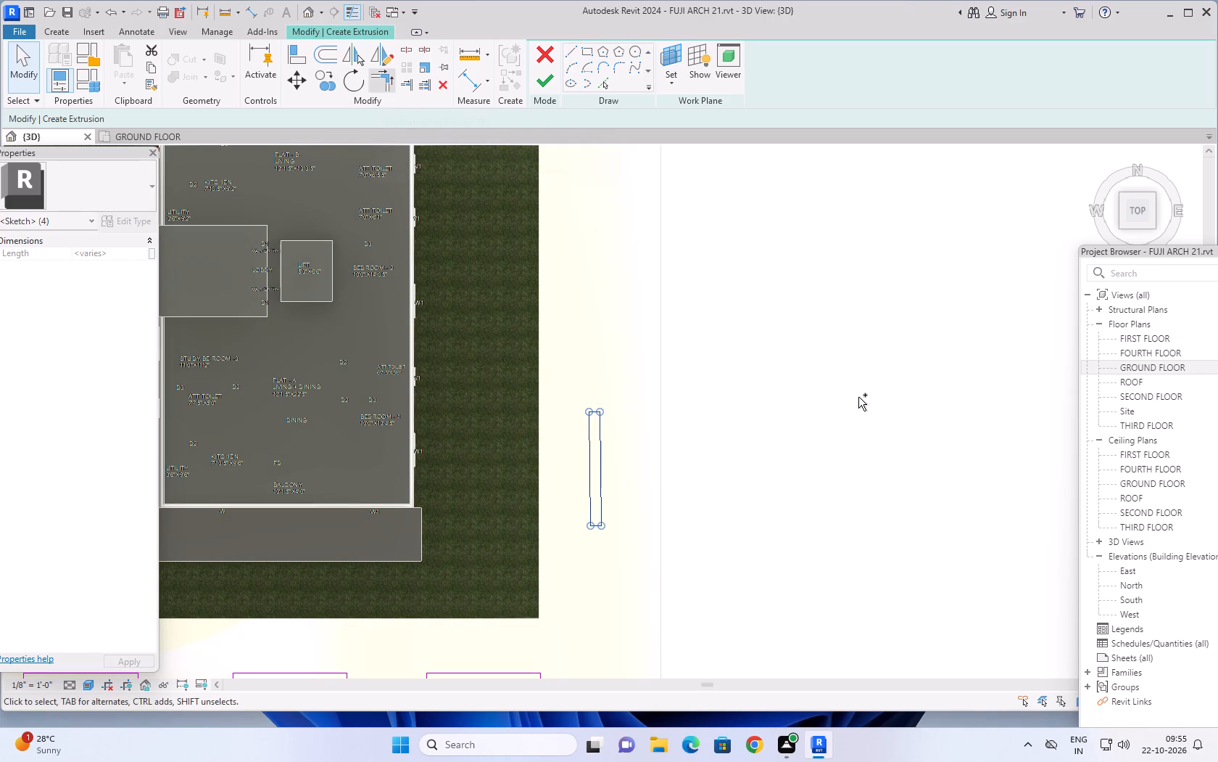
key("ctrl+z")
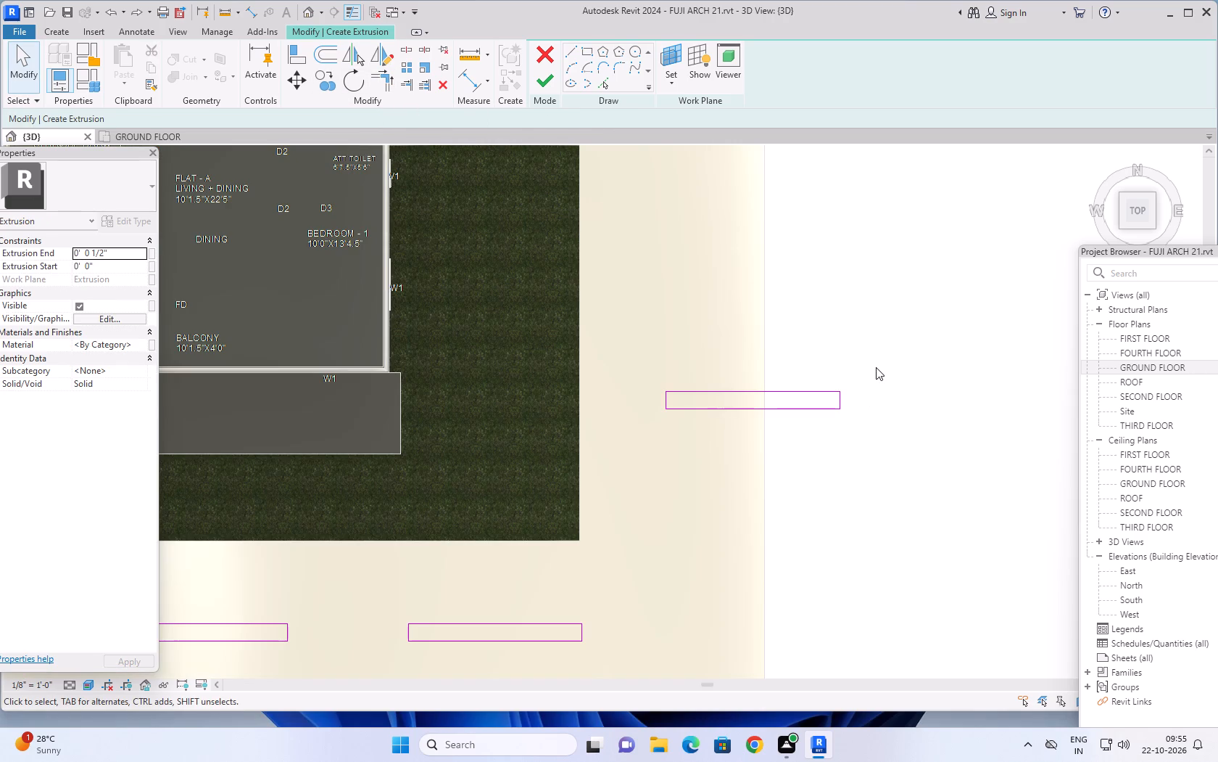
Rotate the east-leg rectangle a quarter turn counter-clockwise about the midpoint of its west short side, so it runs exactly north-south.
left_click_drag(876, 367, 633, 438)
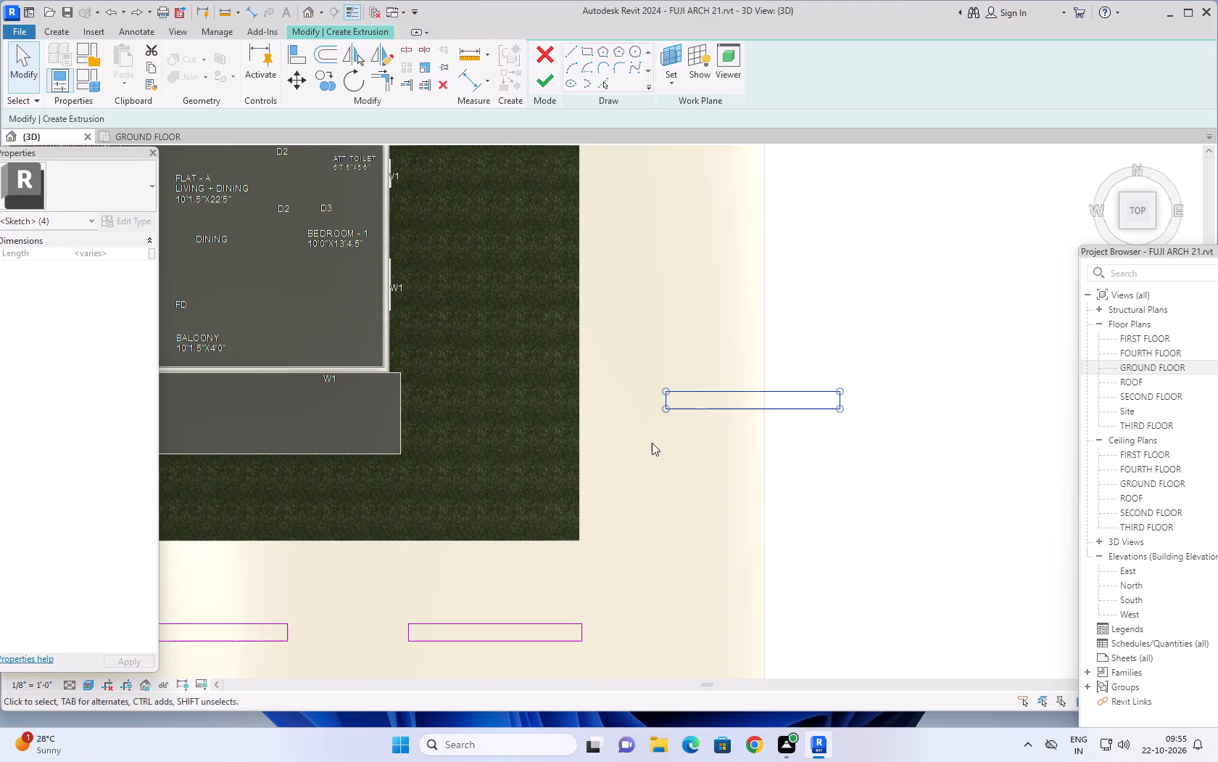
left_click(352, 78)
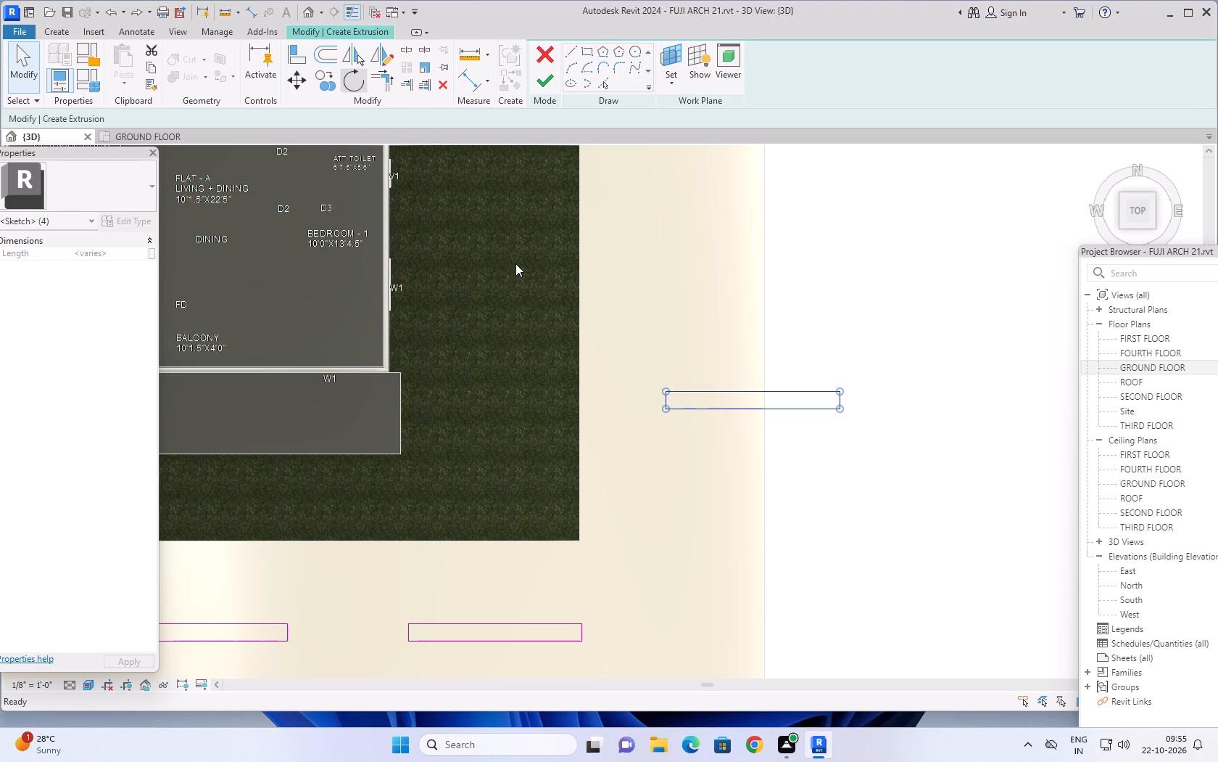
left_click(440, 115)
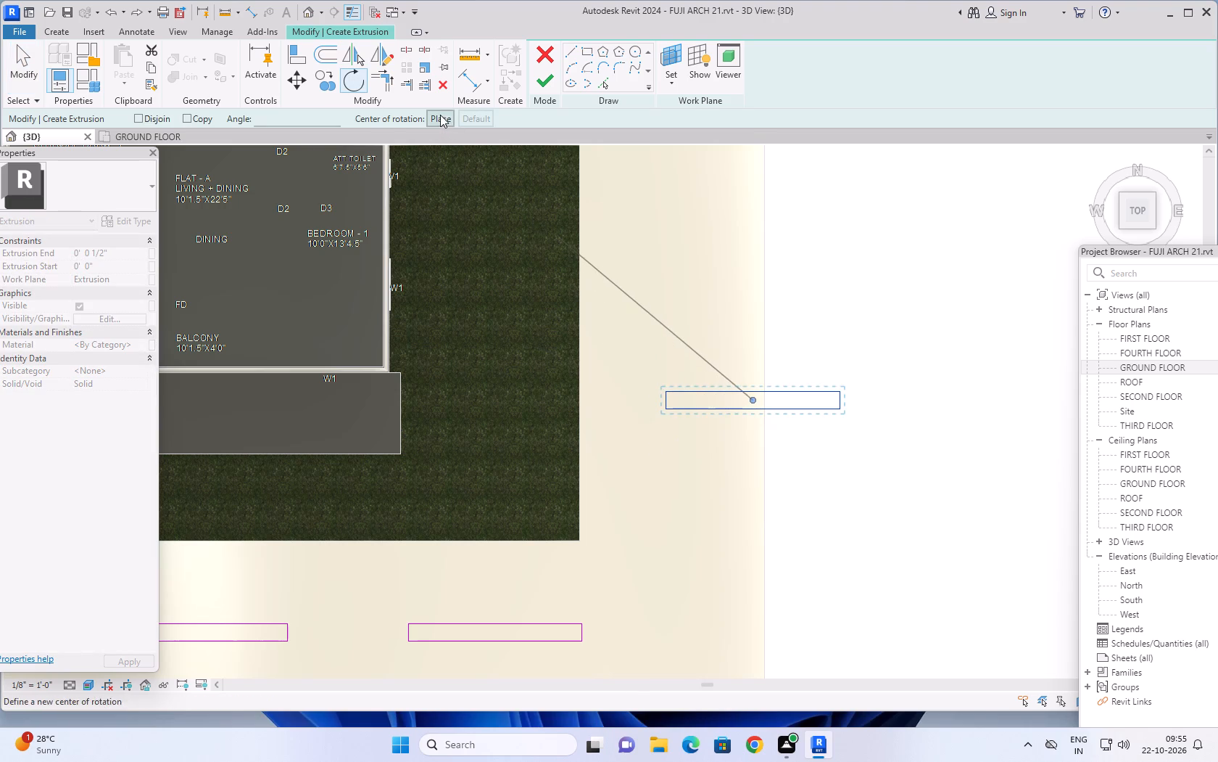
scroll(655, 398, "up", 3)
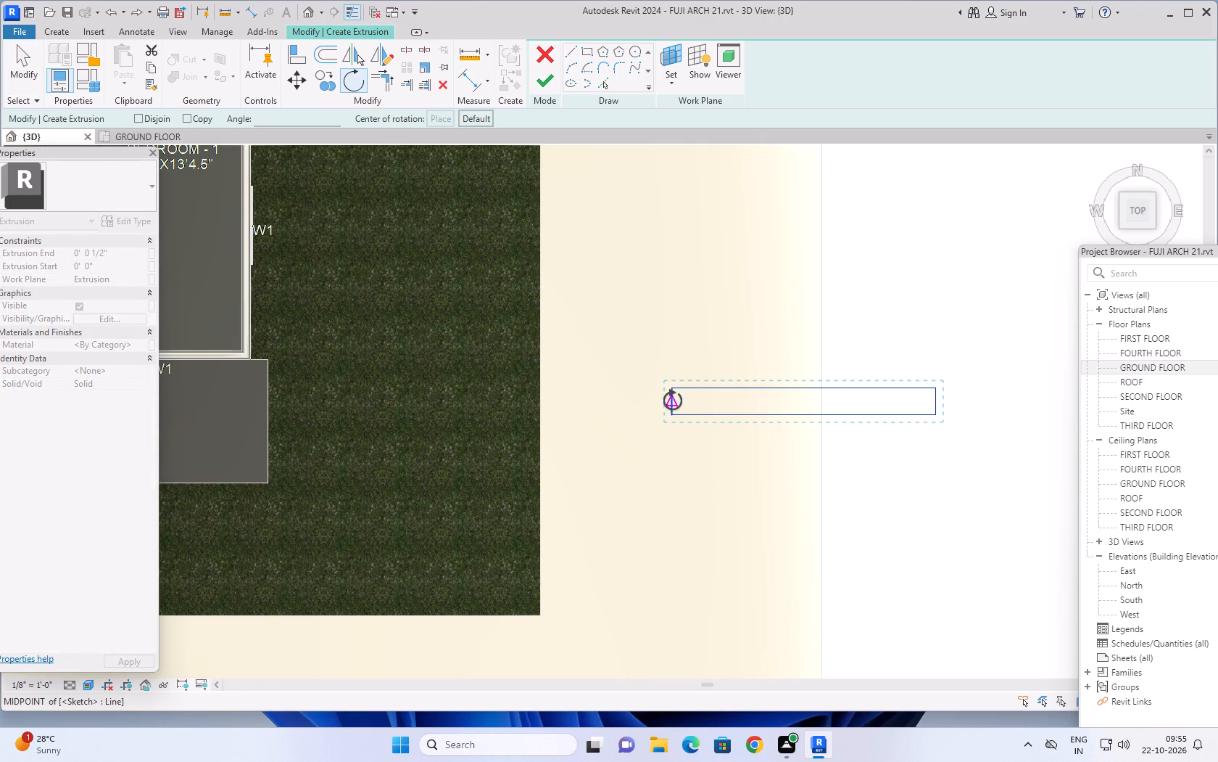
left_click(673, 400)
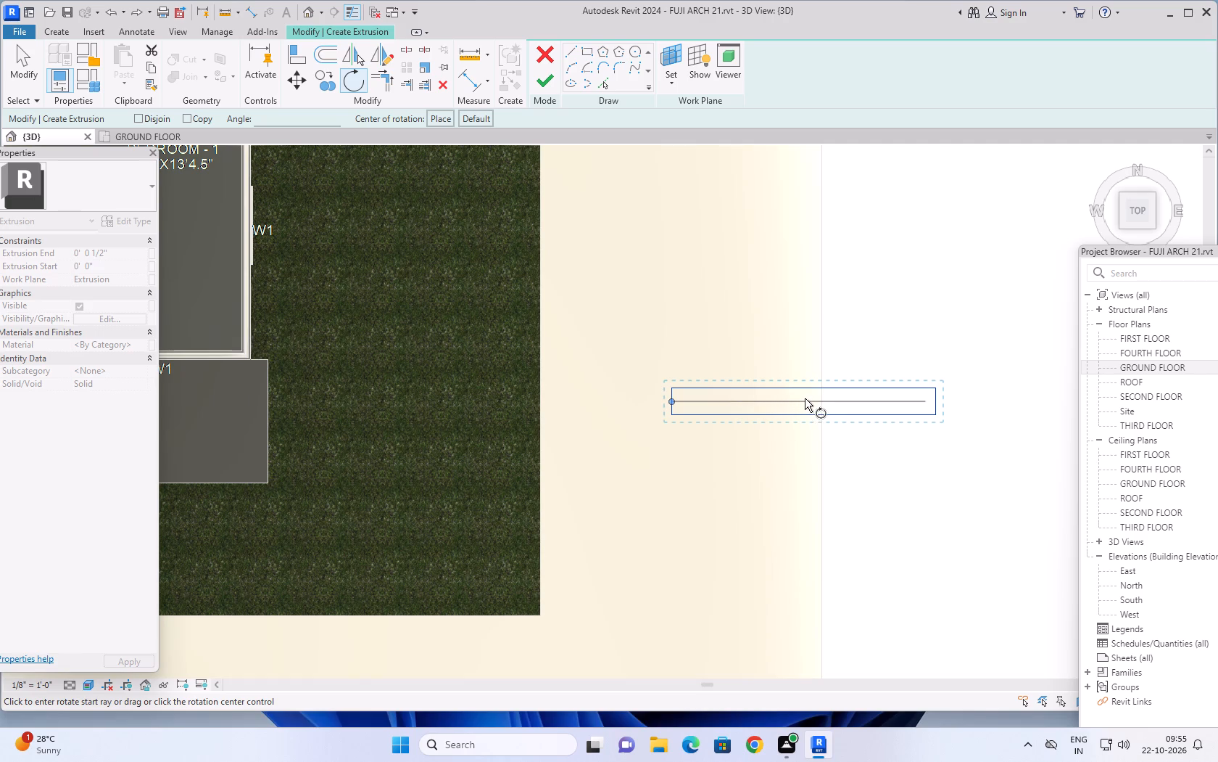
left_click(805, 398)
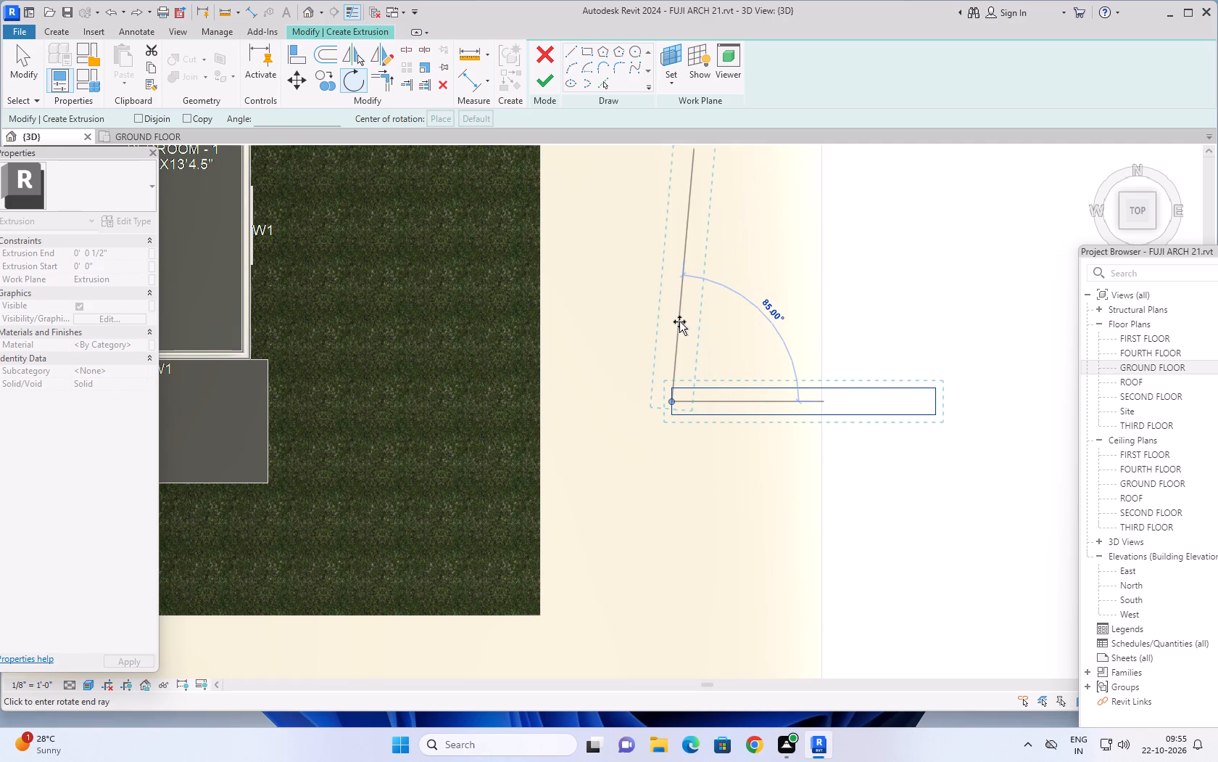
left_click(673, 324)
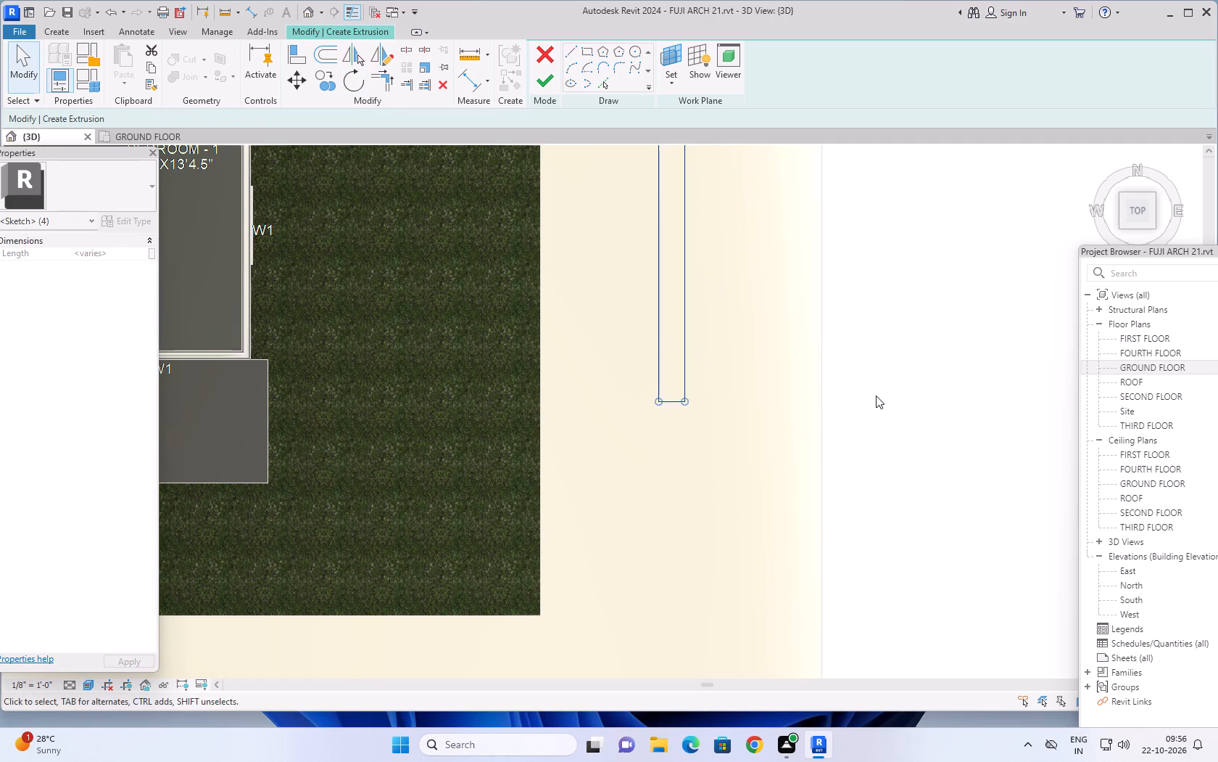
Copy the rotated rectangle straight north along the east leg, with its south end level with the building's west-projecting block.
scroll(884, 401, "down", 5)
middle_click_drag(884, 342, 821, 525)
scroll(817, 473, "down", 2)
middle_click_drag(838, 476, 725, 454)
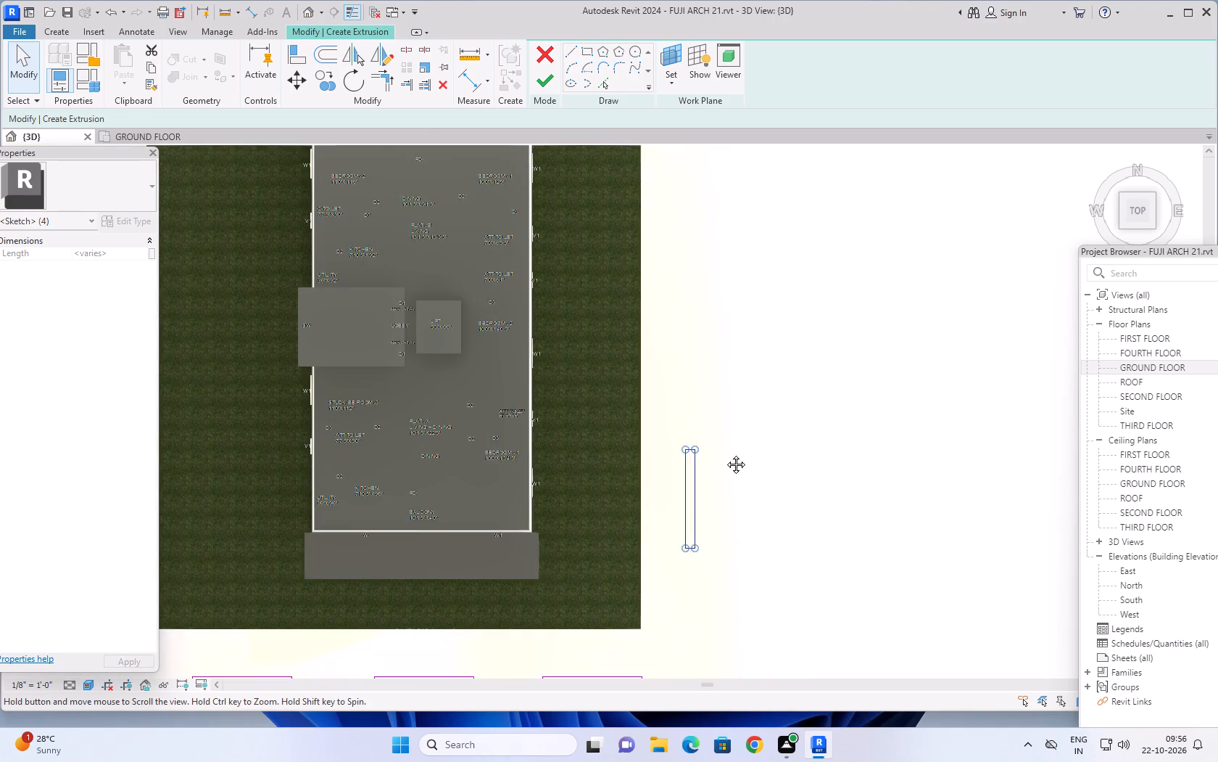
middle_click_drag(725, 454, 709, 448)
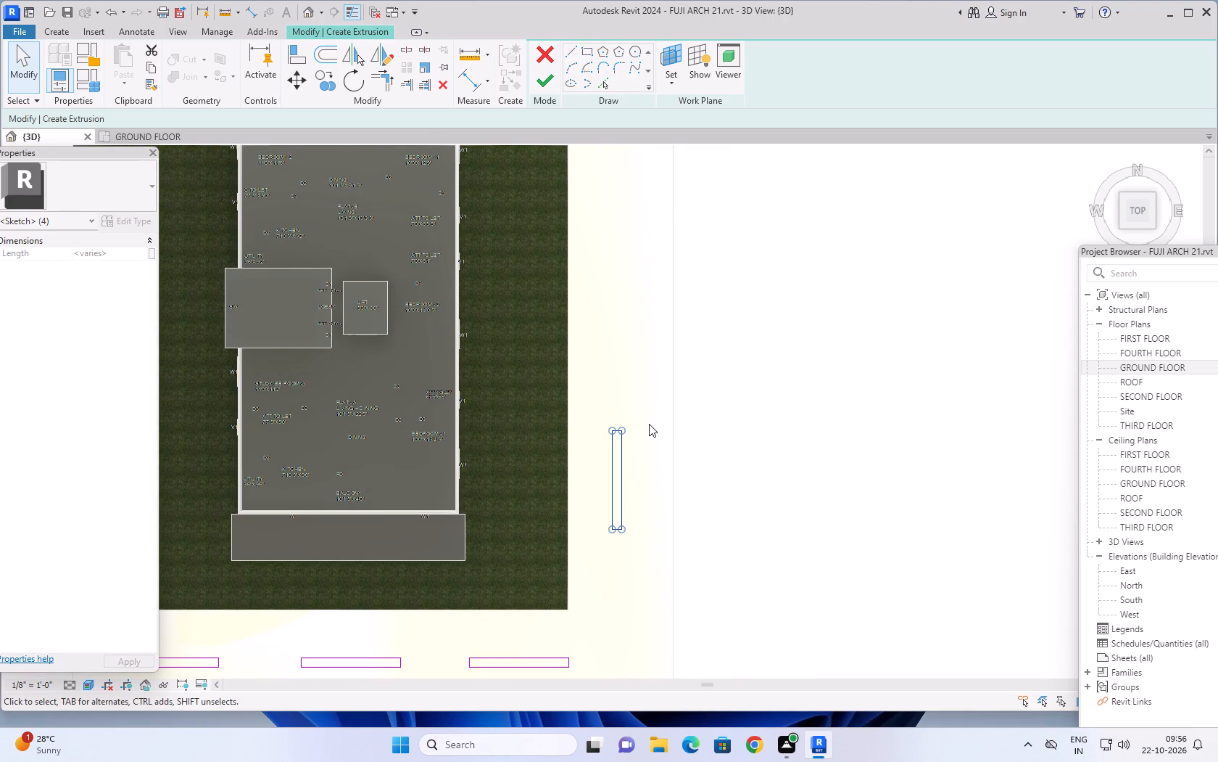
key("Escape")
key("Escape")
left_click_drag(637, 413, 608, 511)
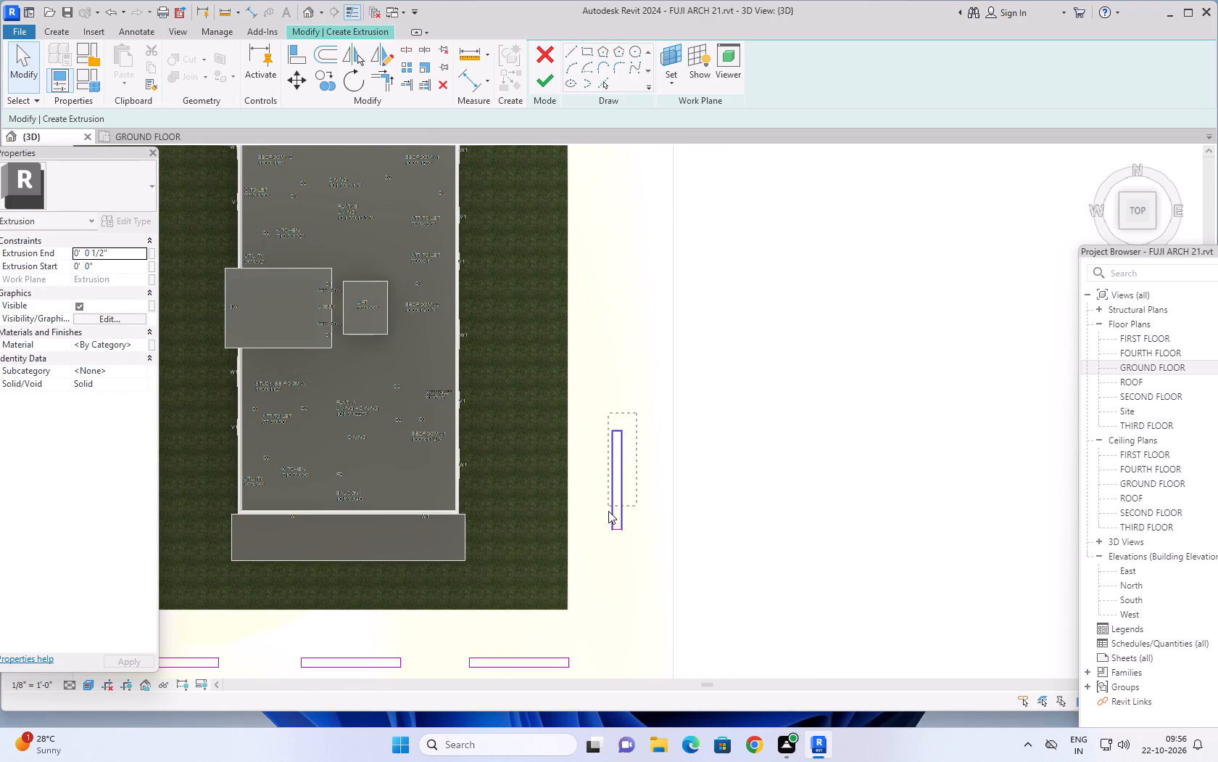
left_click_drag(608, 511, 601, 562)
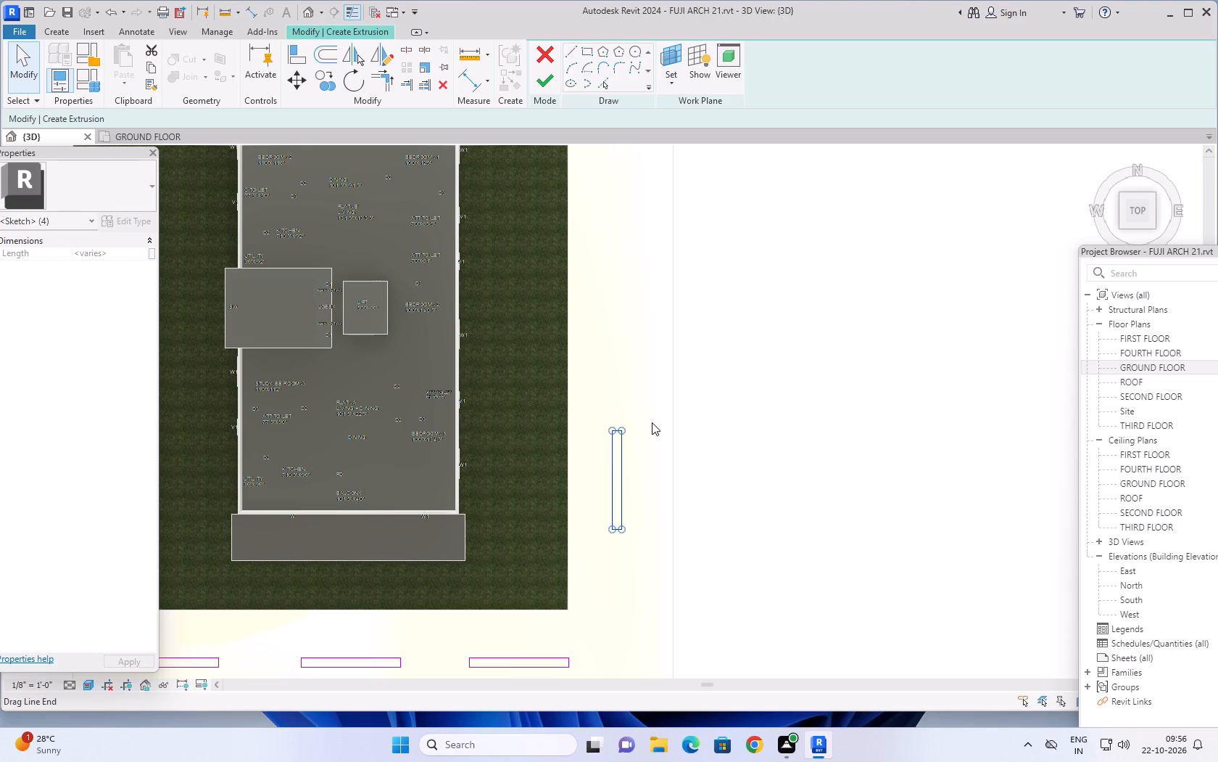
left_click(330, 86)
left_click(611, 528)
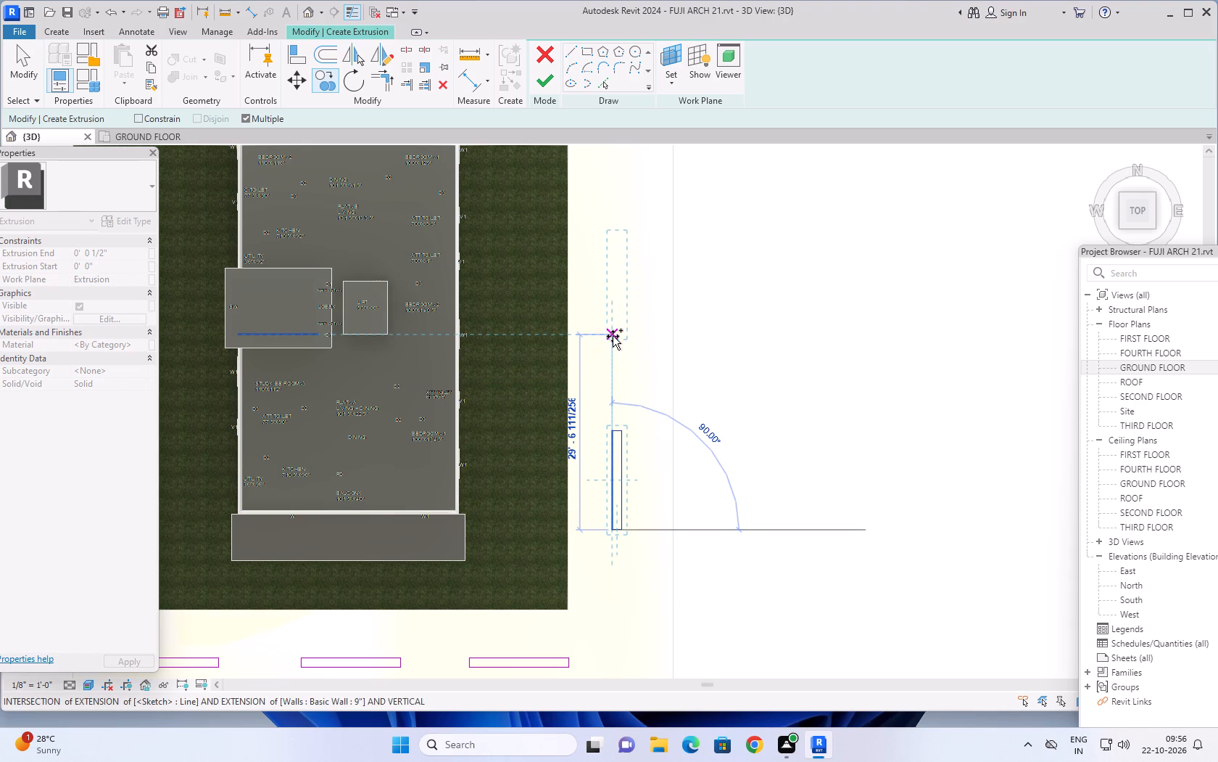
scroll(613, 336, "down", 3)
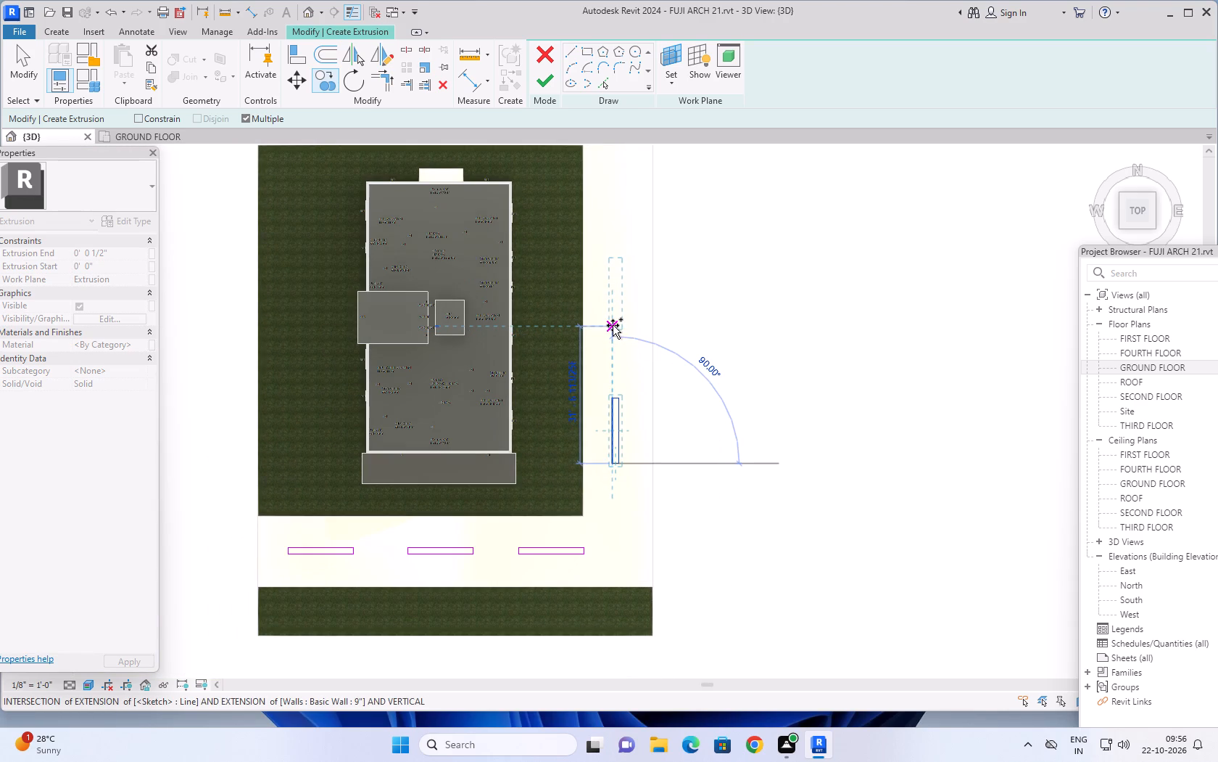
left_click(613, 325)
Place a second copy farther north in the same line, its south end level with the building's north wall.
scroll(650, 271, "down", 3)
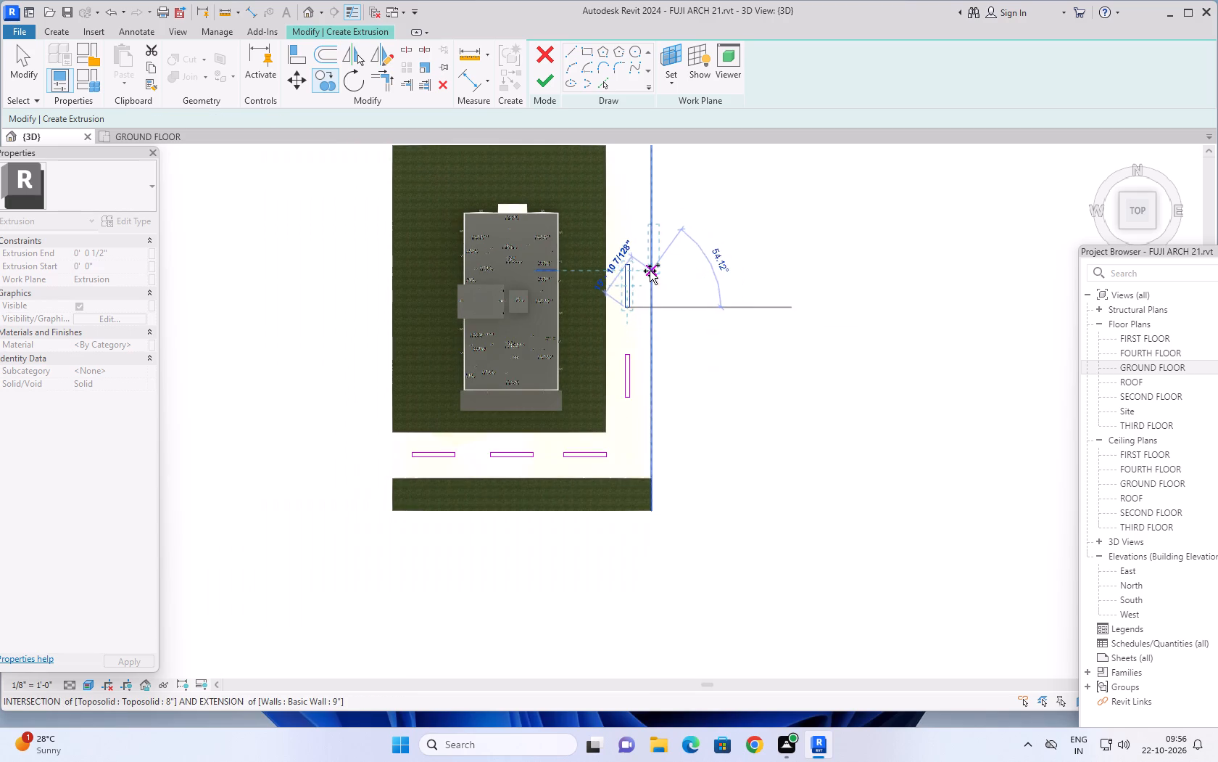
middle_click_drag(647, 280, 613, 465)
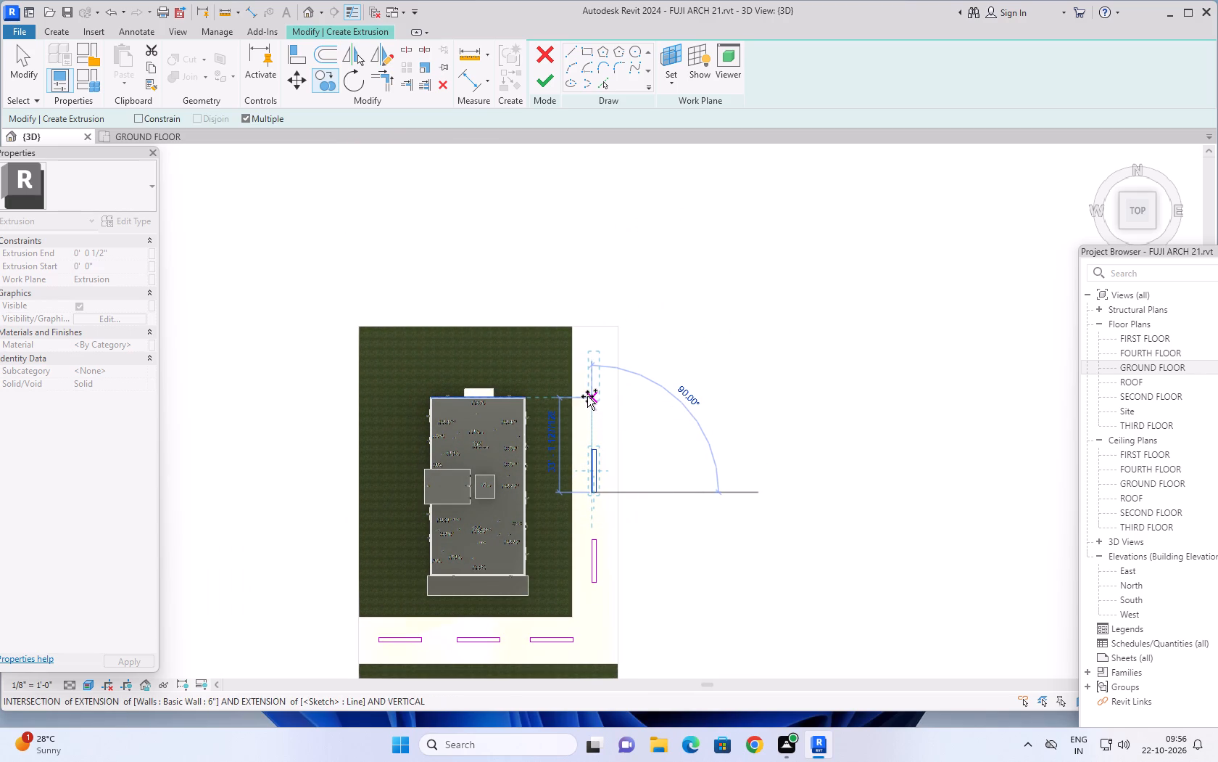
left_click(587, 396)
key("Escape")
key("Escape")
key("Escape")
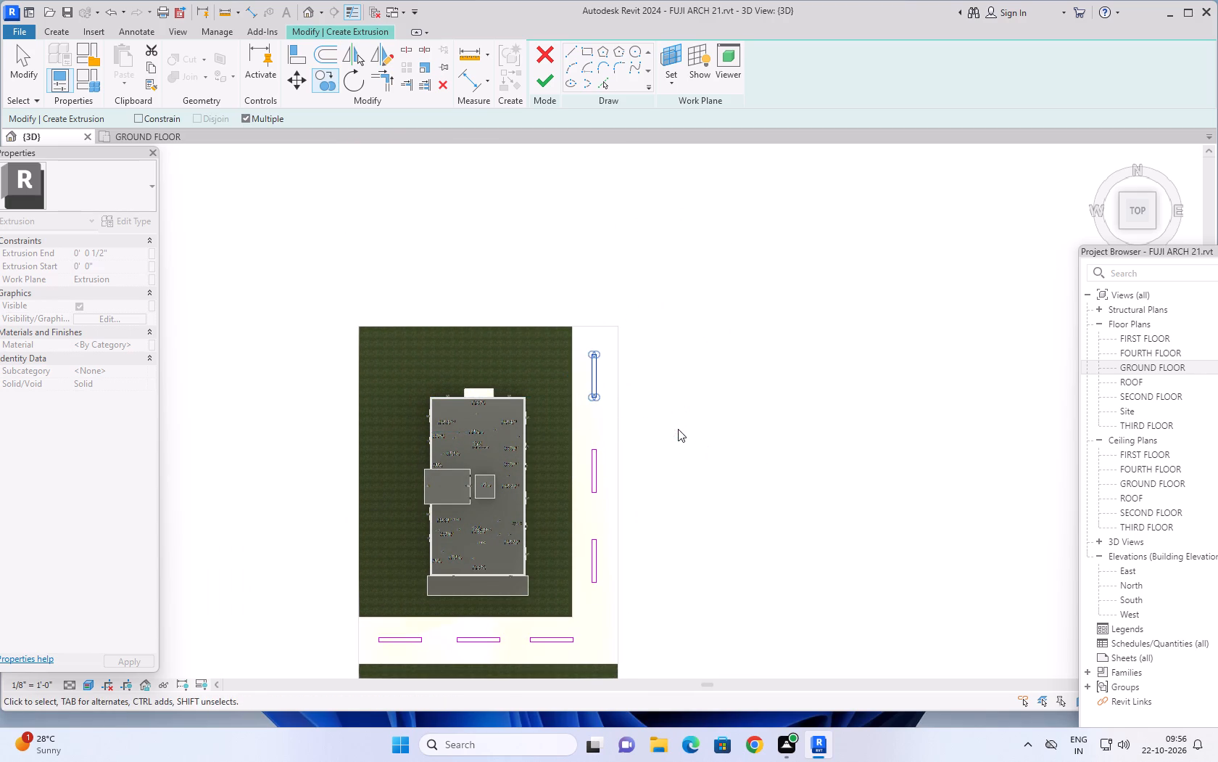
Examine the layout and spacing of the sketched rectangles along both legs of the L-shaped strip.
scroll(681, 441, "down", 2)
middle_click_drag(686, 467, 678, 422)
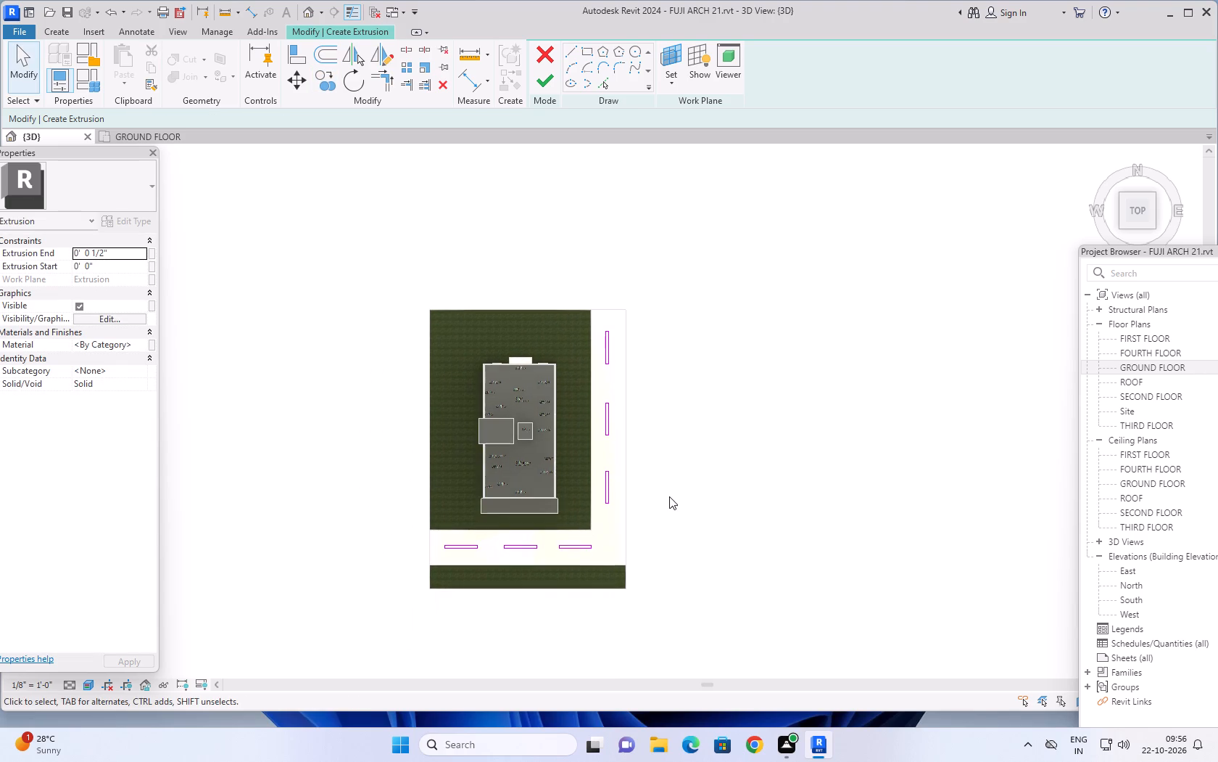
middle_click_drag(669, 499, 679, 479)
key("Escape")
key("Escape")
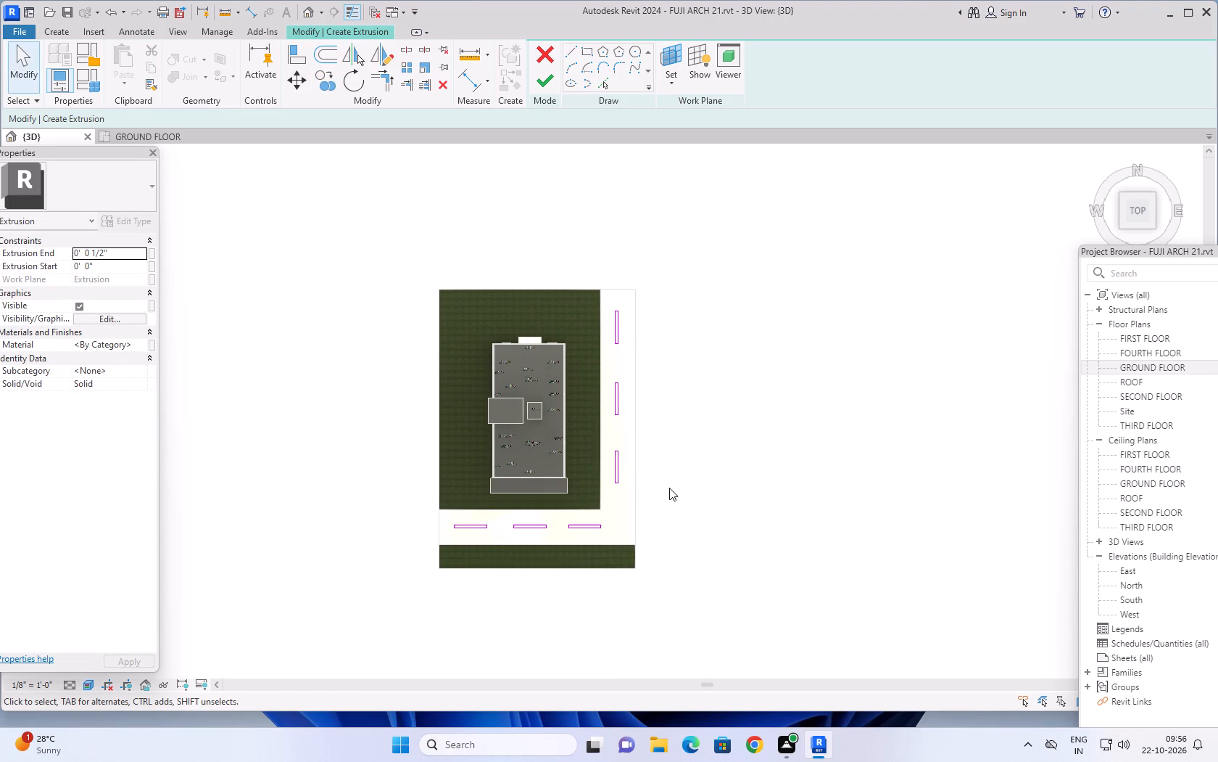
middle_click_drag(669, 488, 673, 465)
scroll(550, 506, "up", 4)
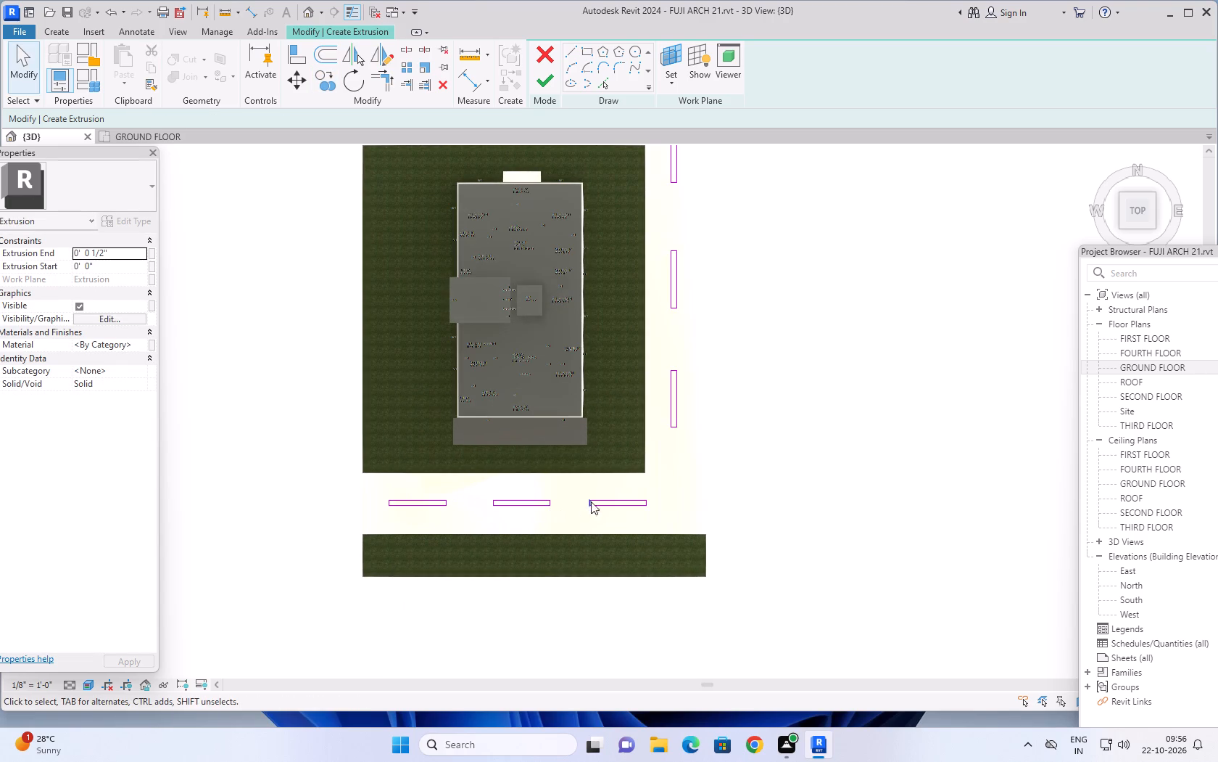
scroll(654, 479, "down", 2)
middle_click_drag(735, 427, 720, 482)
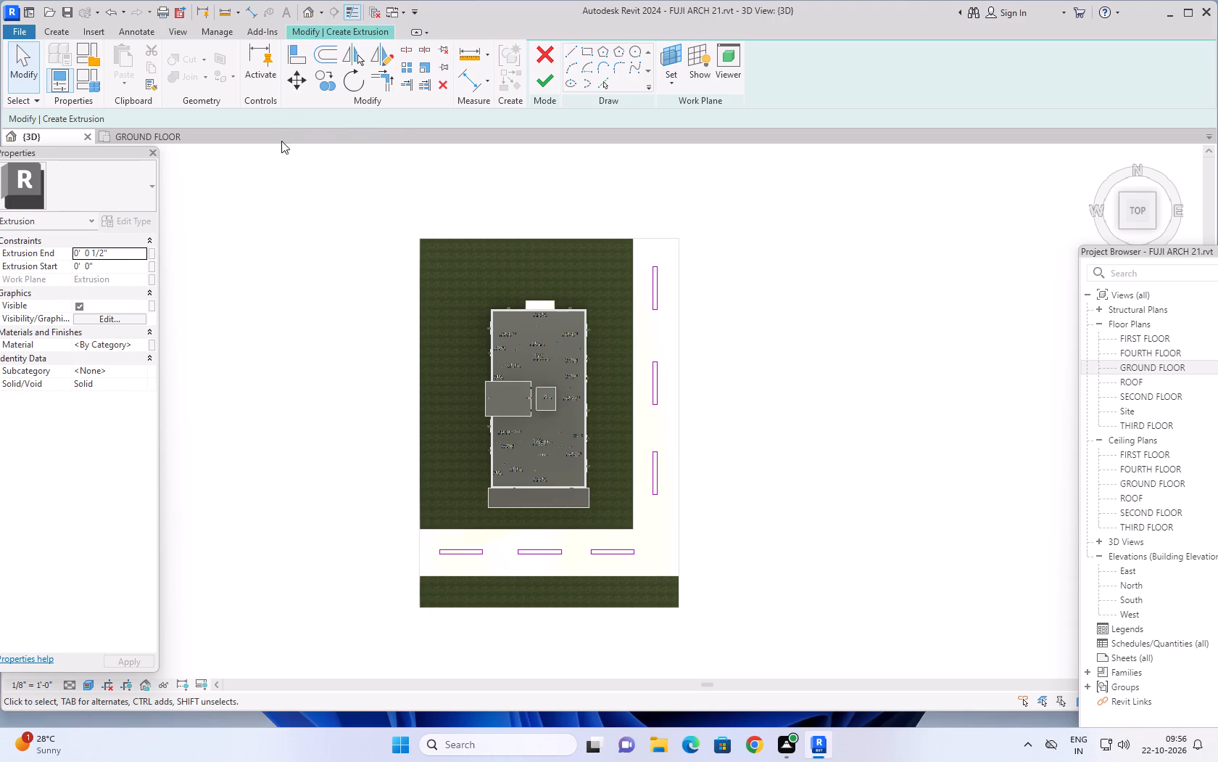
Finish the sketch of rectangular markings along both legs of the L-shaped strip as a 1/2" solid extrusion.
left_click(543, 81)
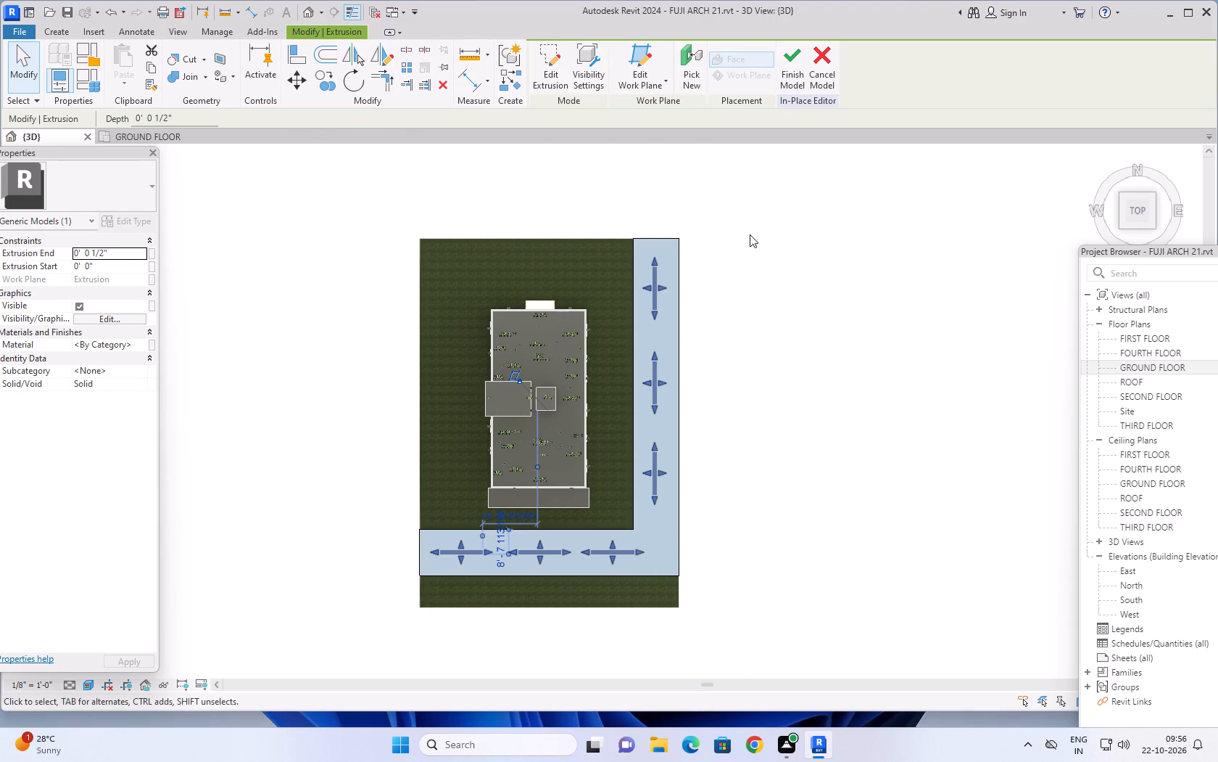
left_click(739, 241)
left_click(671, 254)
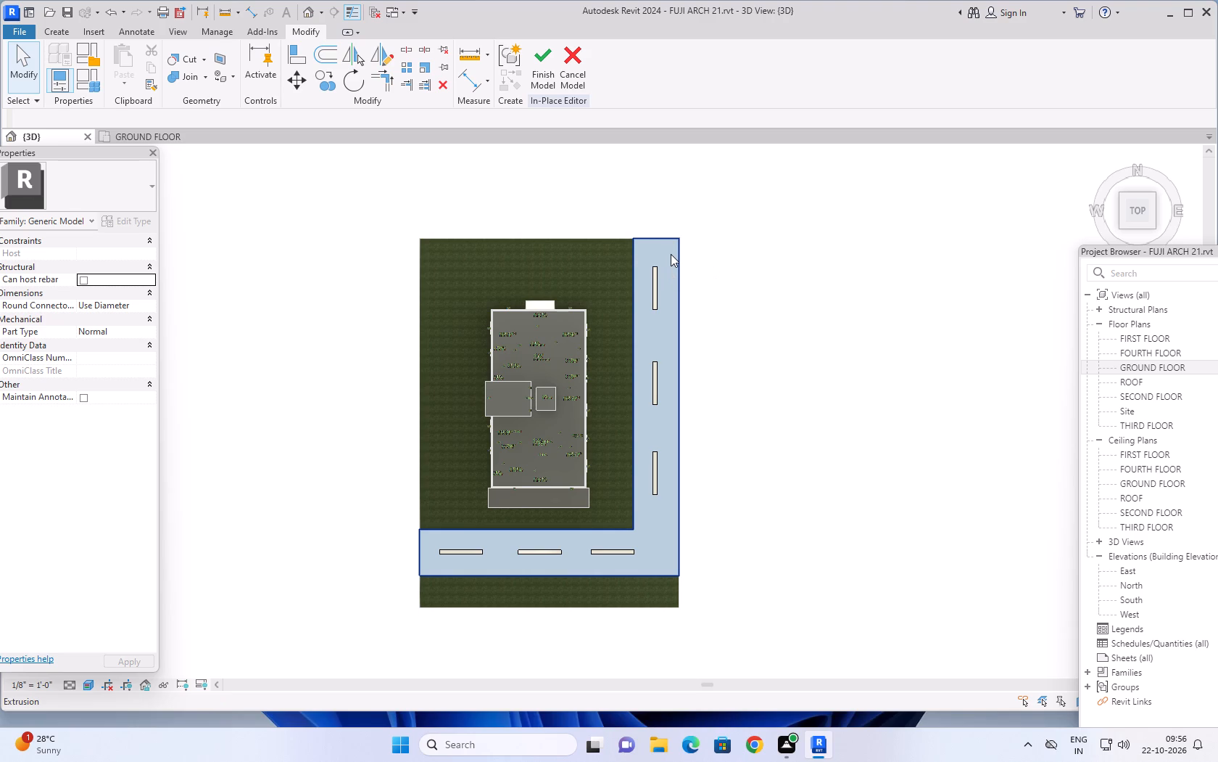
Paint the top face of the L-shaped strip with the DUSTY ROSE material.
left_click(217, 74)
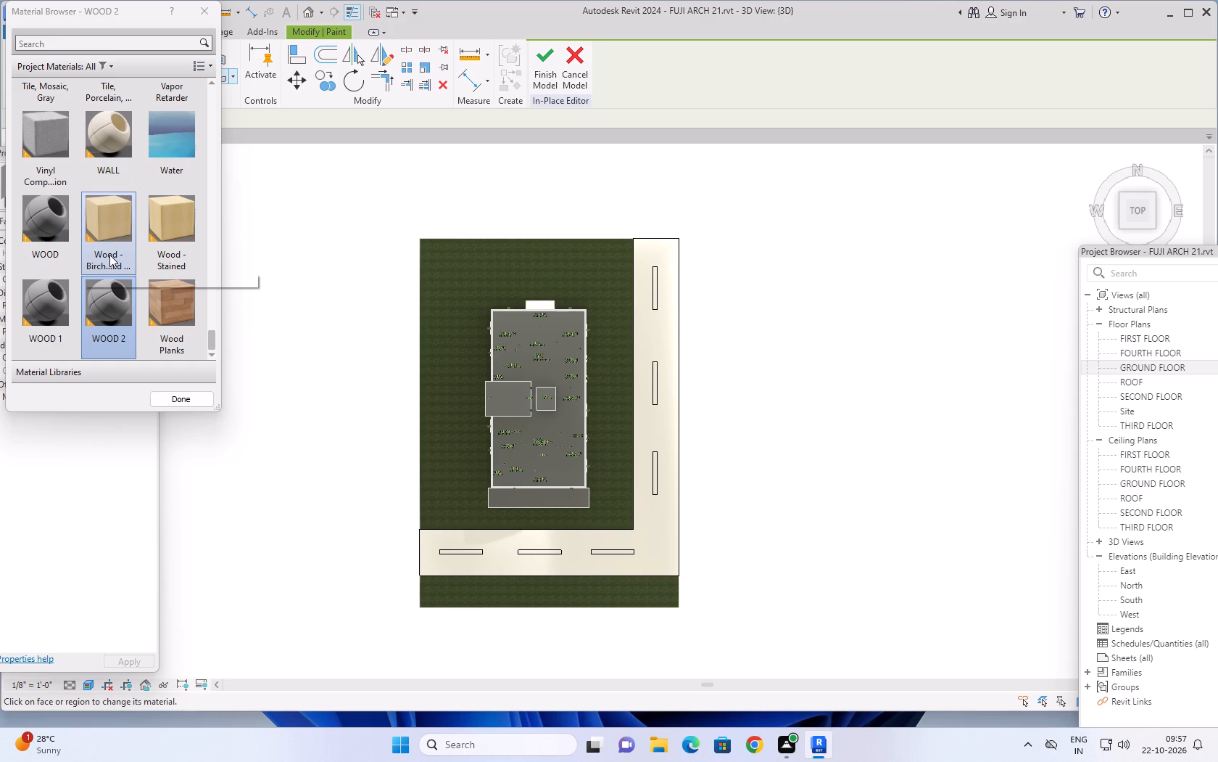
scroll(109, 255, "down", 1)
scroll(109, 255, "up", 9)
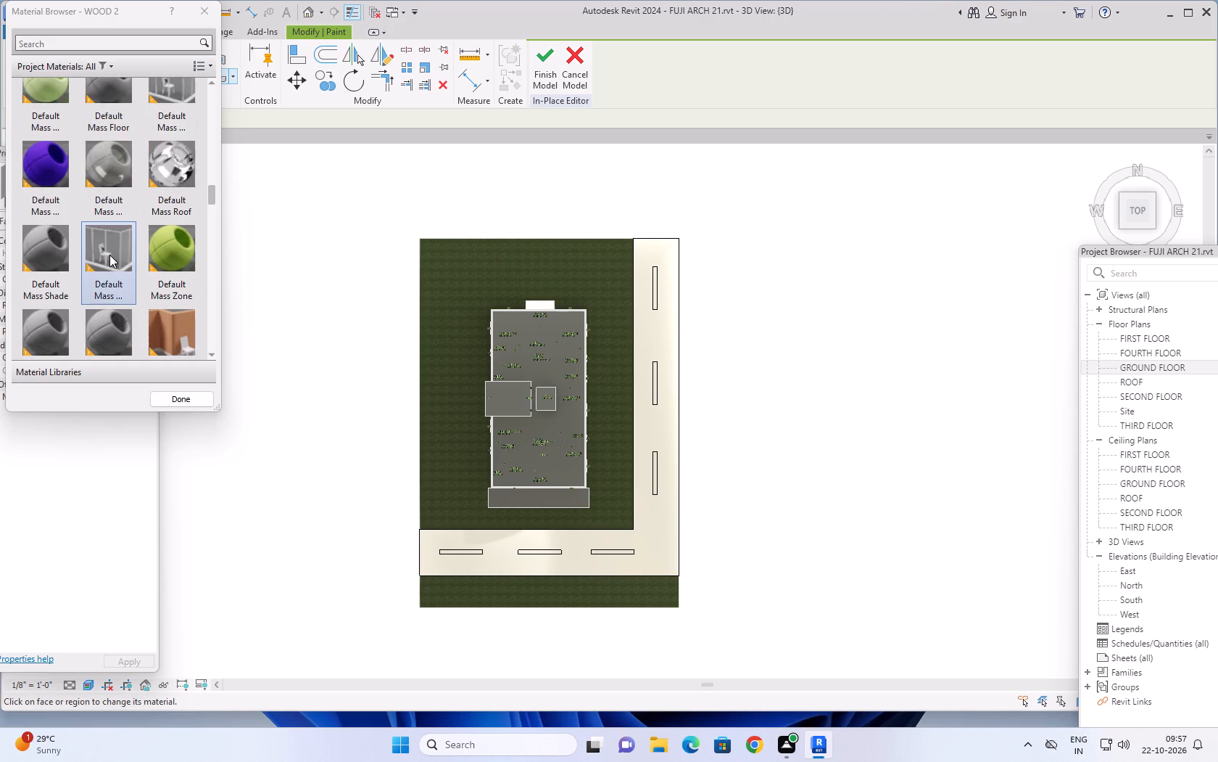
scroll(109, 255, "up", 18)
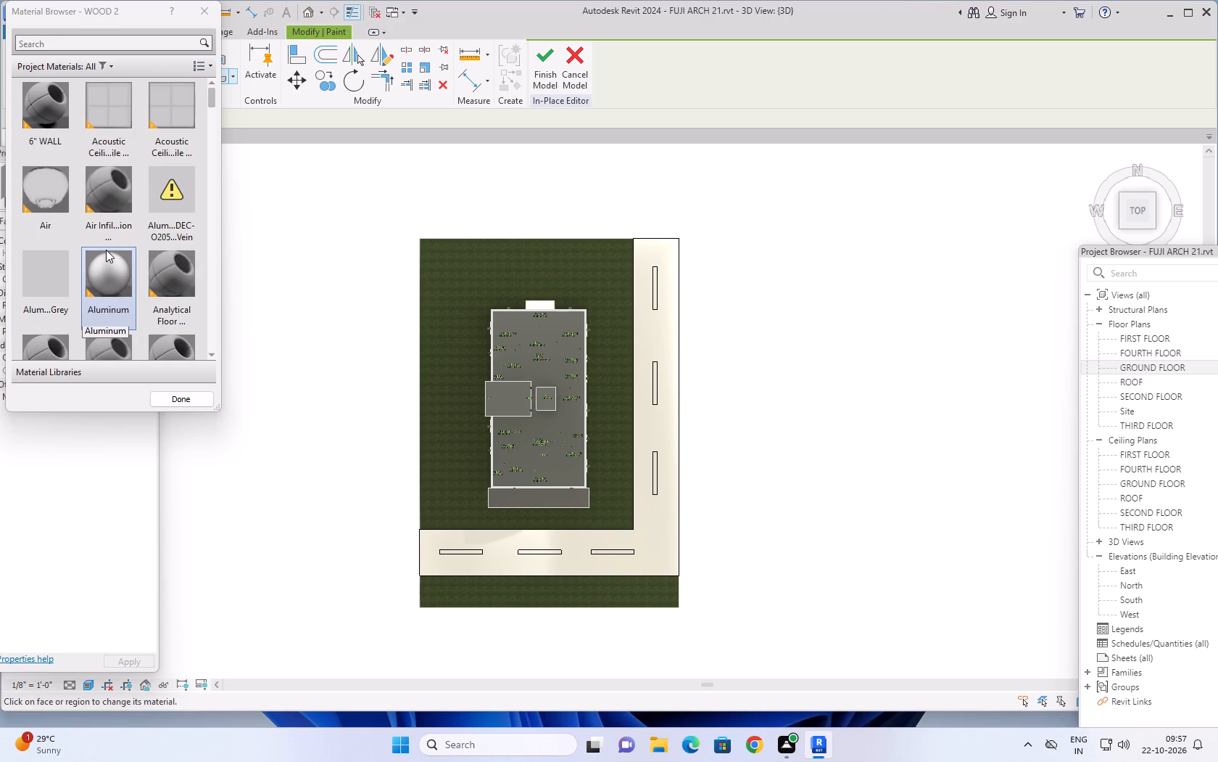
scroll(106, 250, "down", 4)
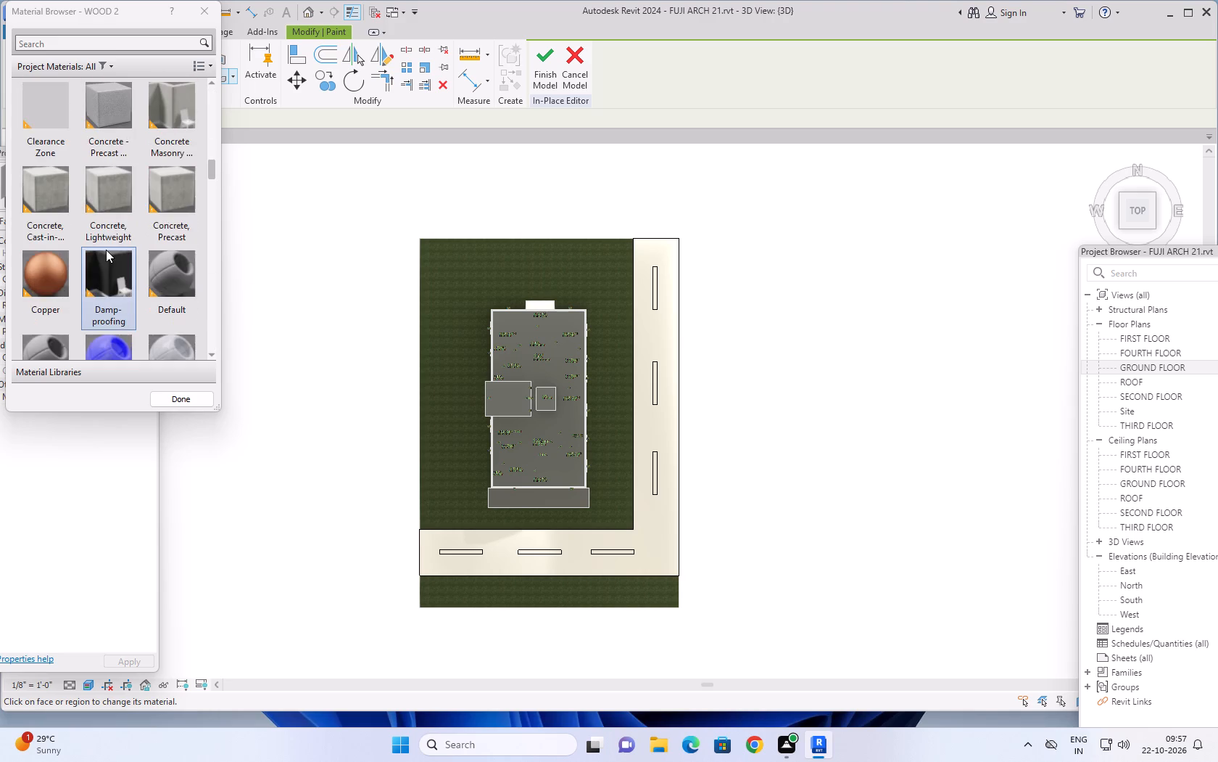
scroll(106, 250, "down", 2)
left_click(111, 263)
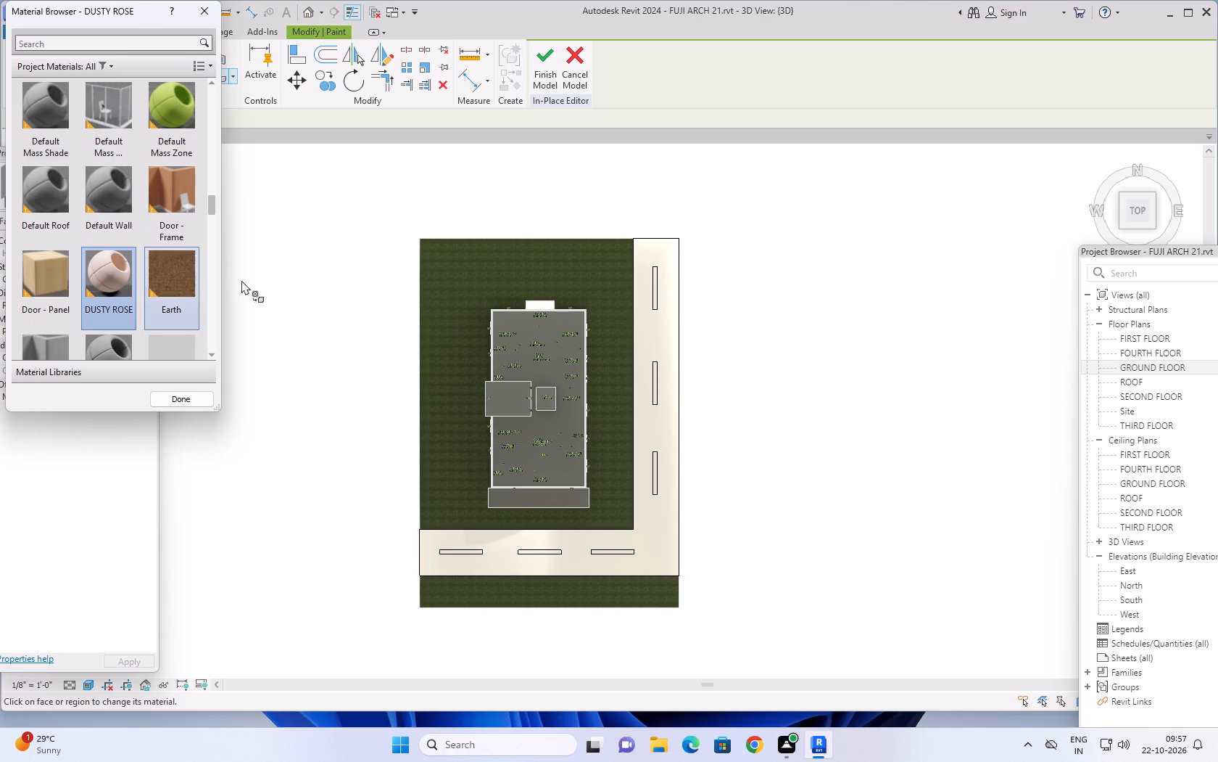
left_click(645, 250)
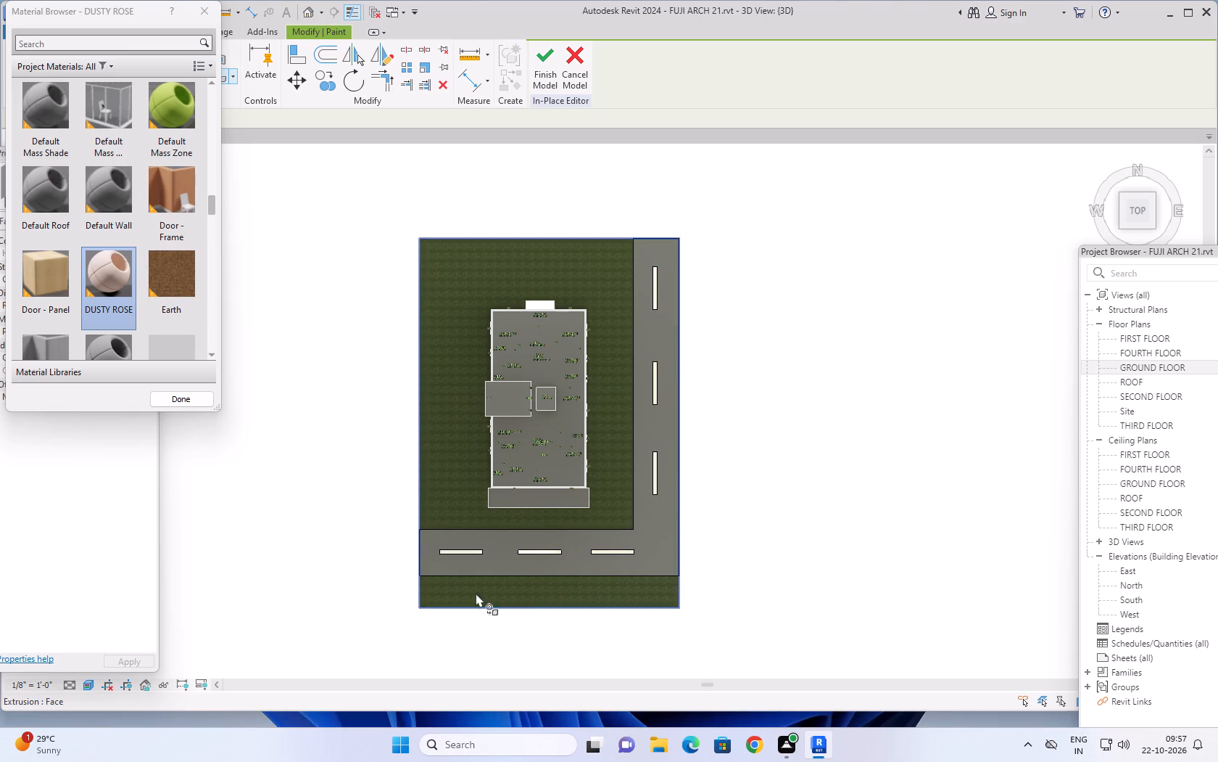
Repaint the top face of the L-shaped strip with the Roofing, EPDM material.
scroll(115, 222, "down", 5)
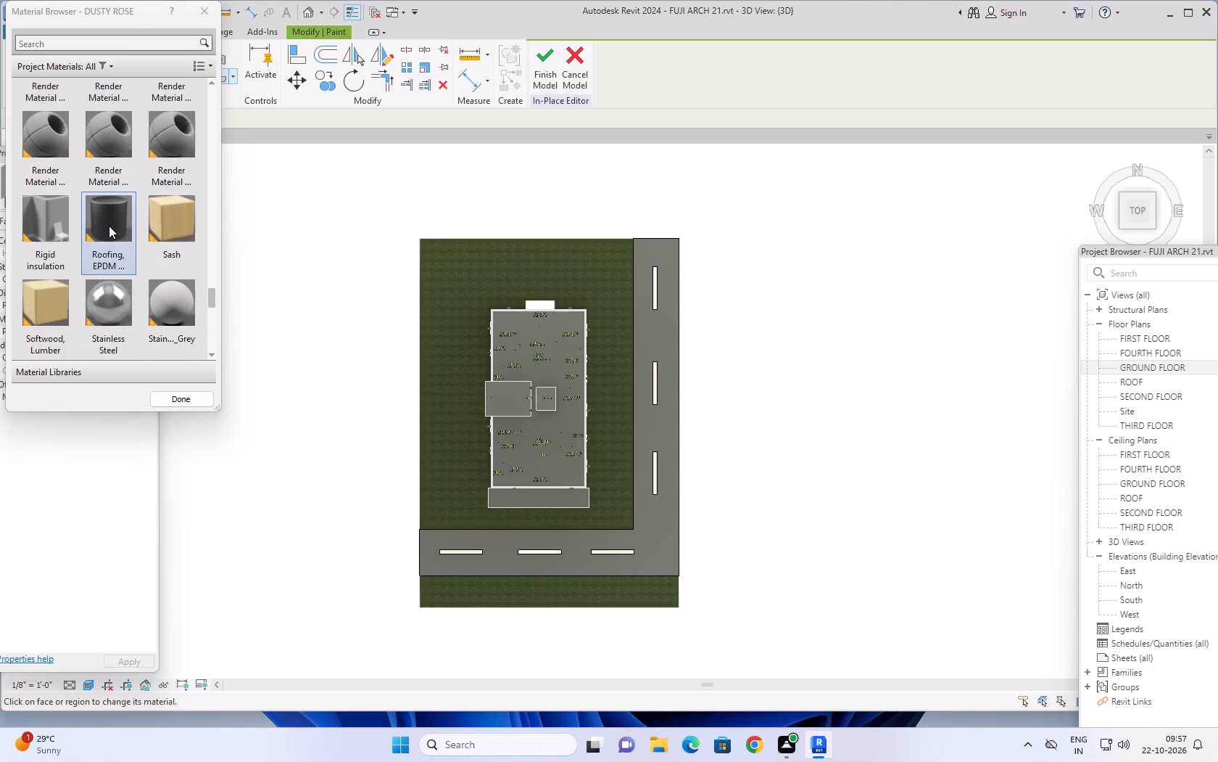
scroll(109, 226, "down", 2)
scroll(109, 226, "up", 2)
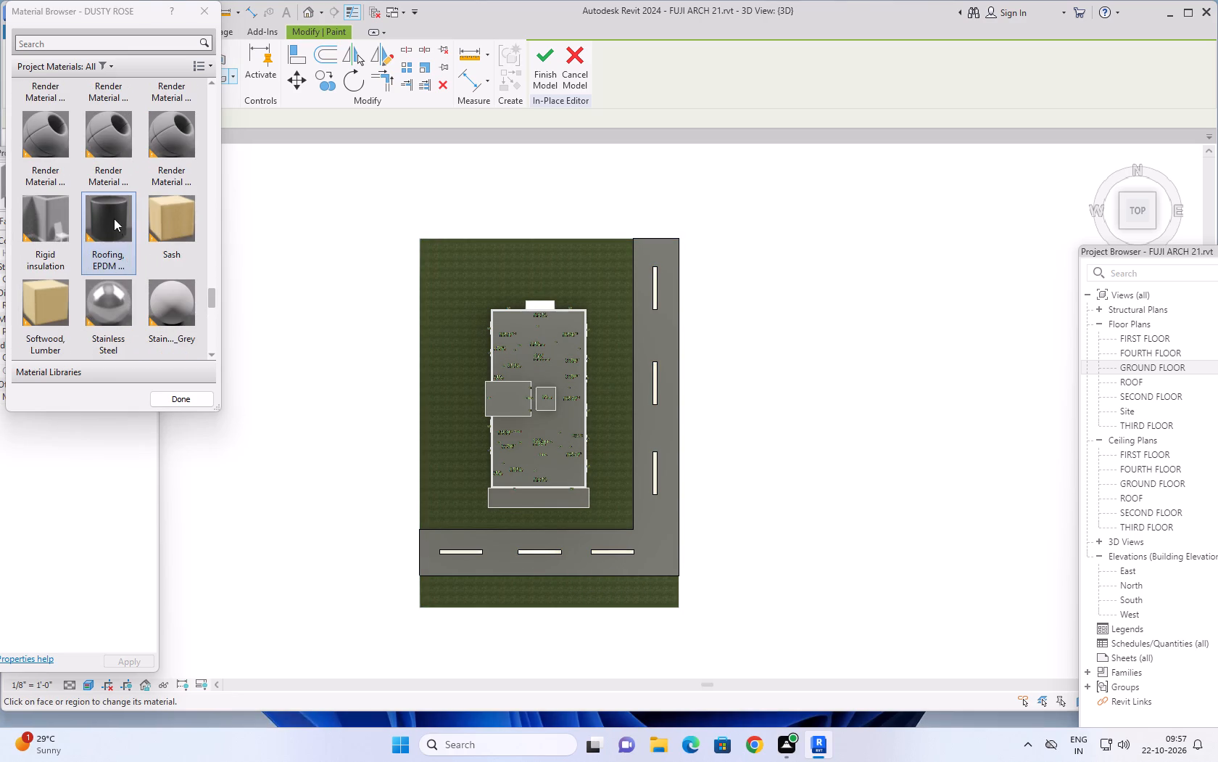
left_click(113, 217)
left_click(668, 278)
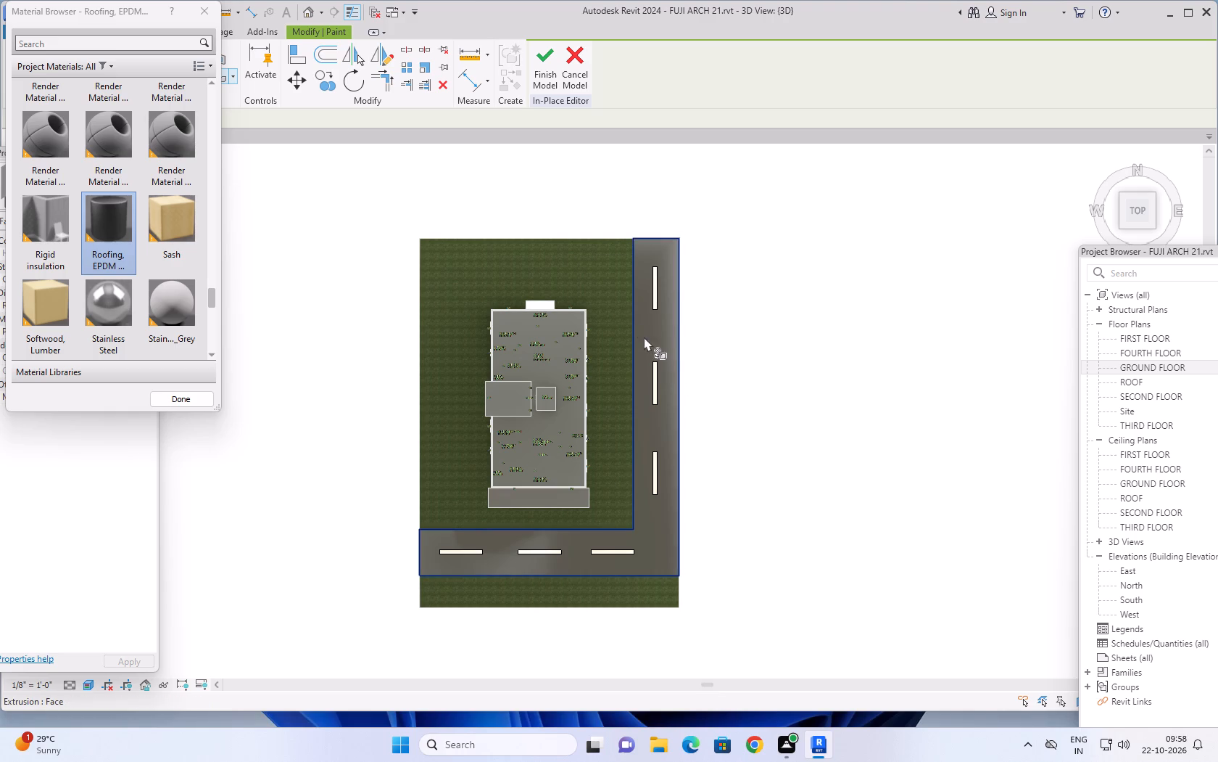
Look through the project materials for another dark finish suitable for the road surface.
scroll(636, 323, "up", 1)
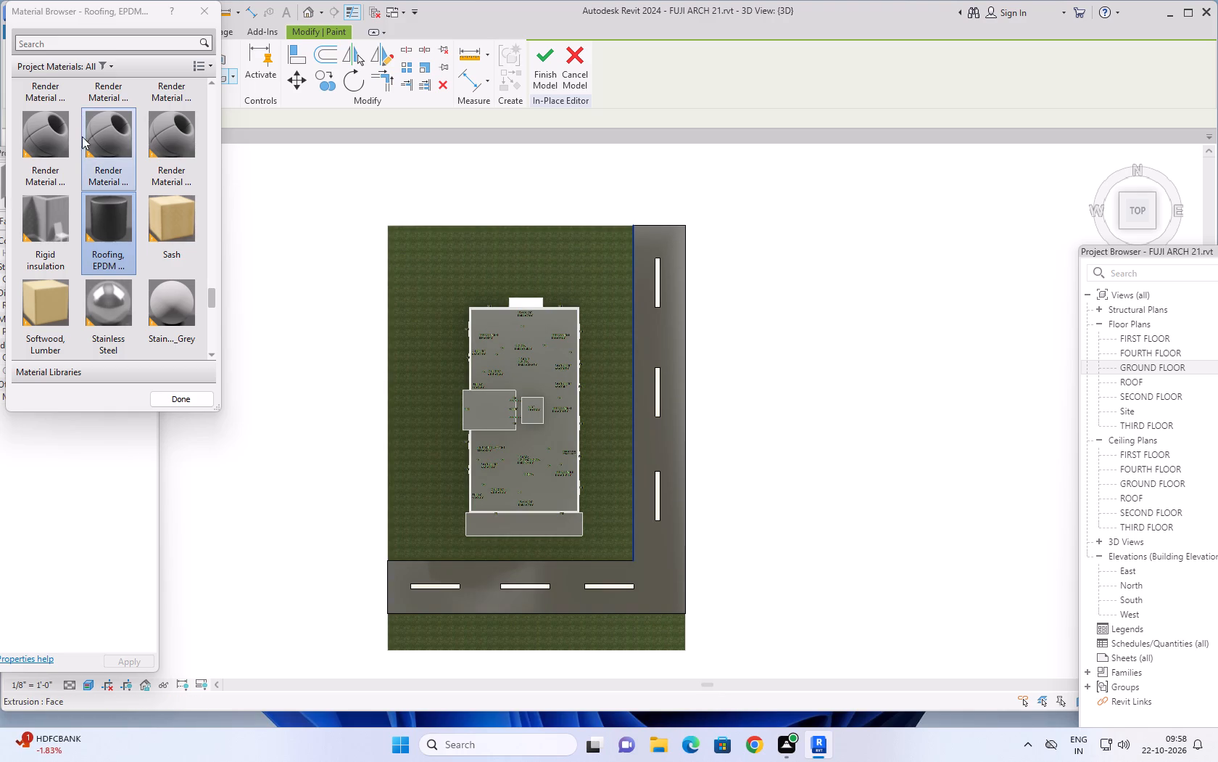
scroll(101, 182, "down", 15)
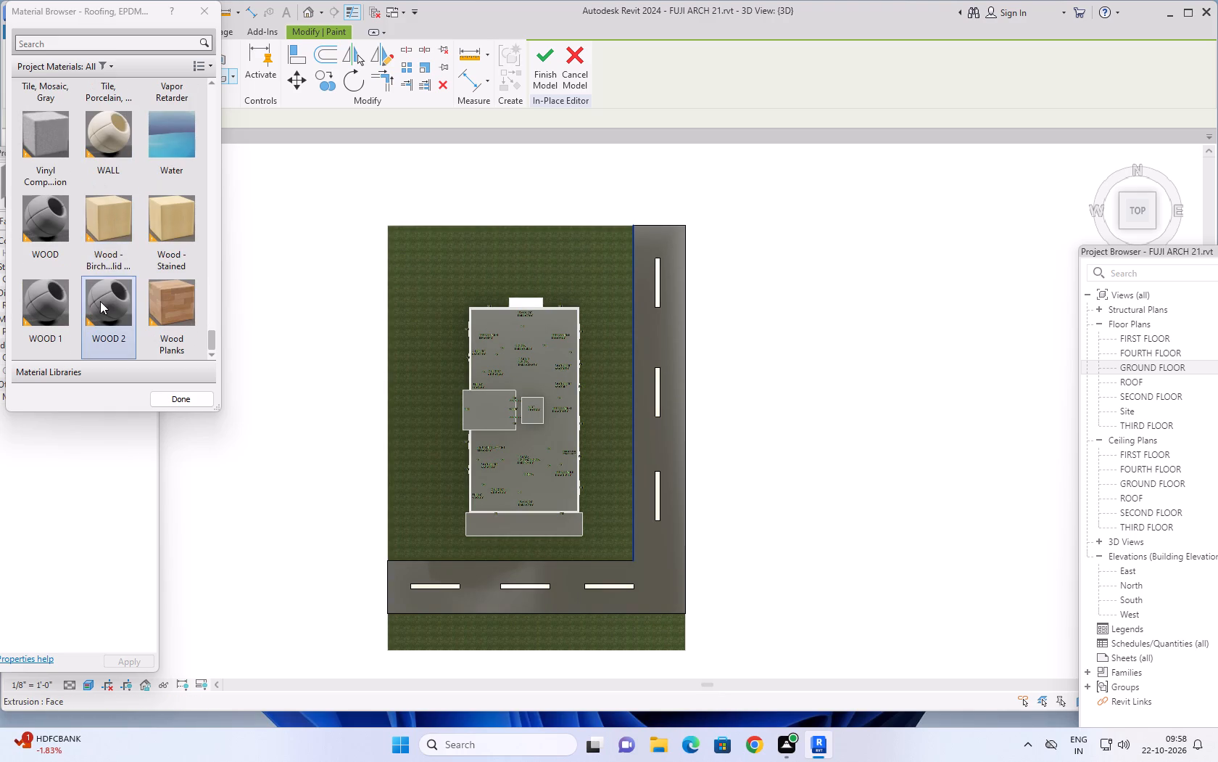
scroll(104, 196, "up", 15)
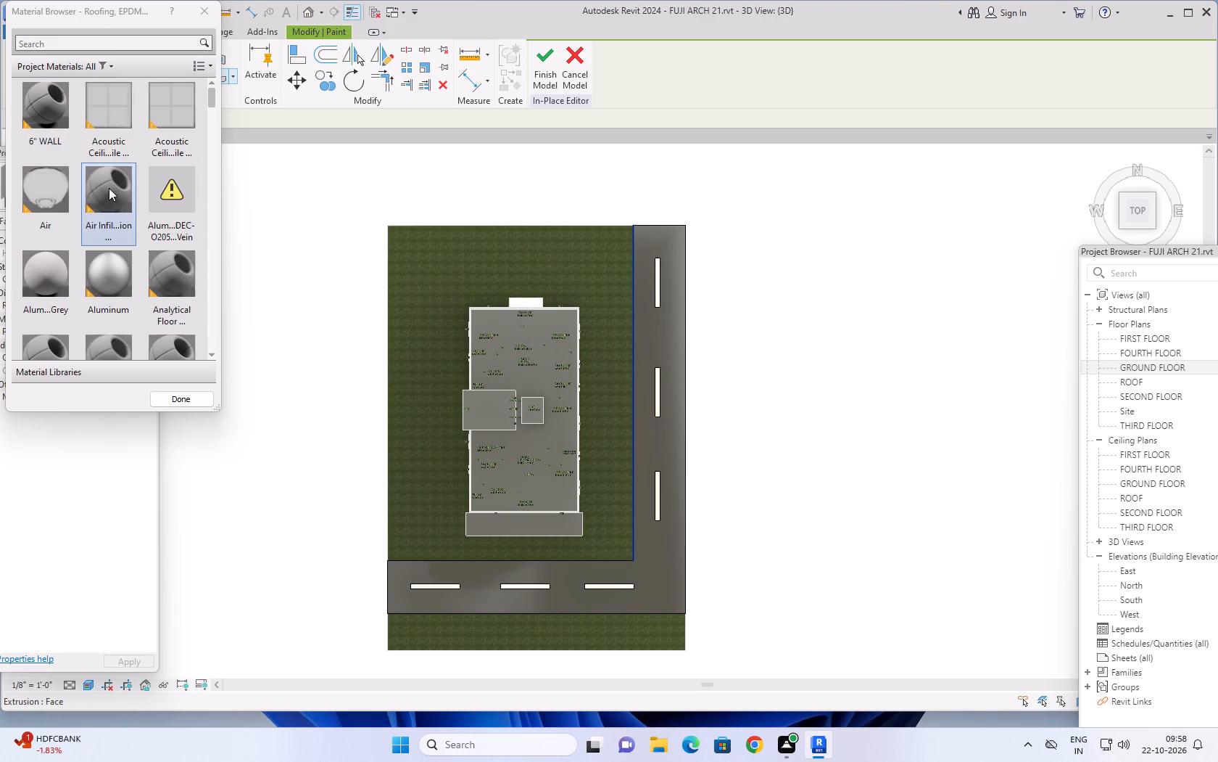
scroll(110, 157, "down", 11)
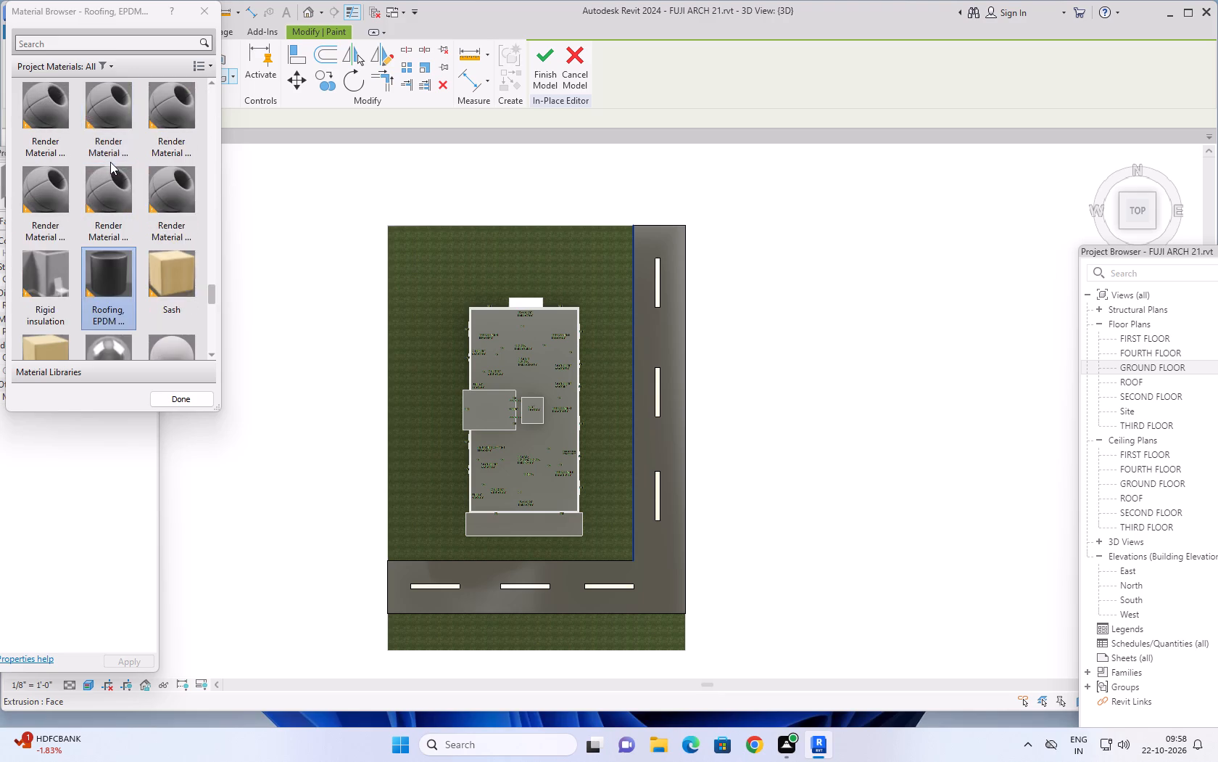
scroll(110, 162, "down", 7)
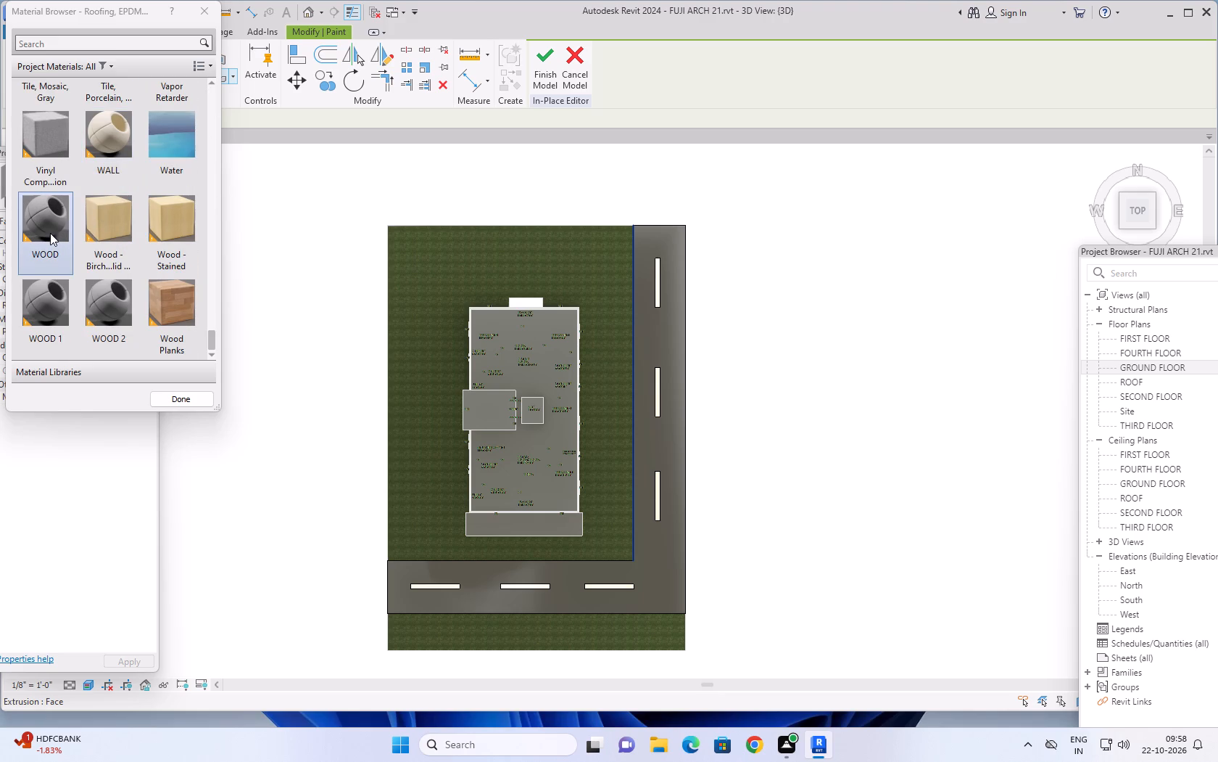
scroll(129, 225, "down", 3)
scroll(129, 225, "up", 3)
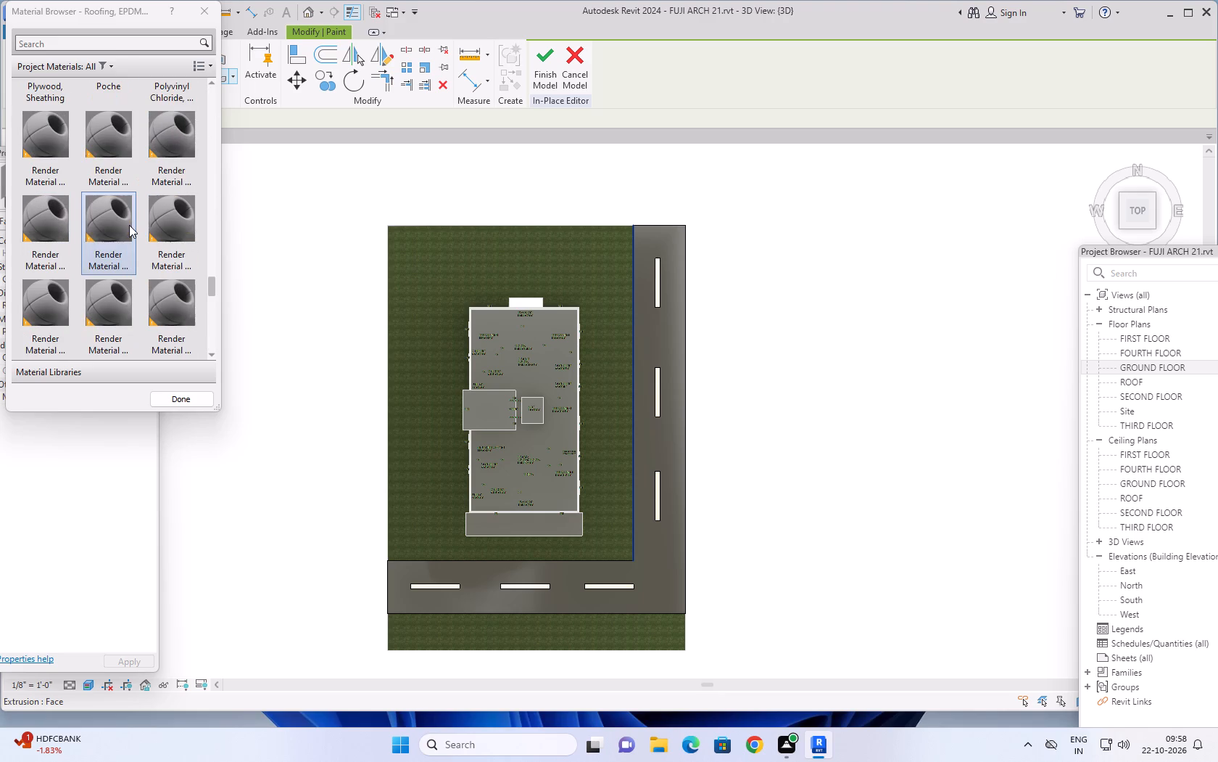
scroll(129, 225, "up", 3)
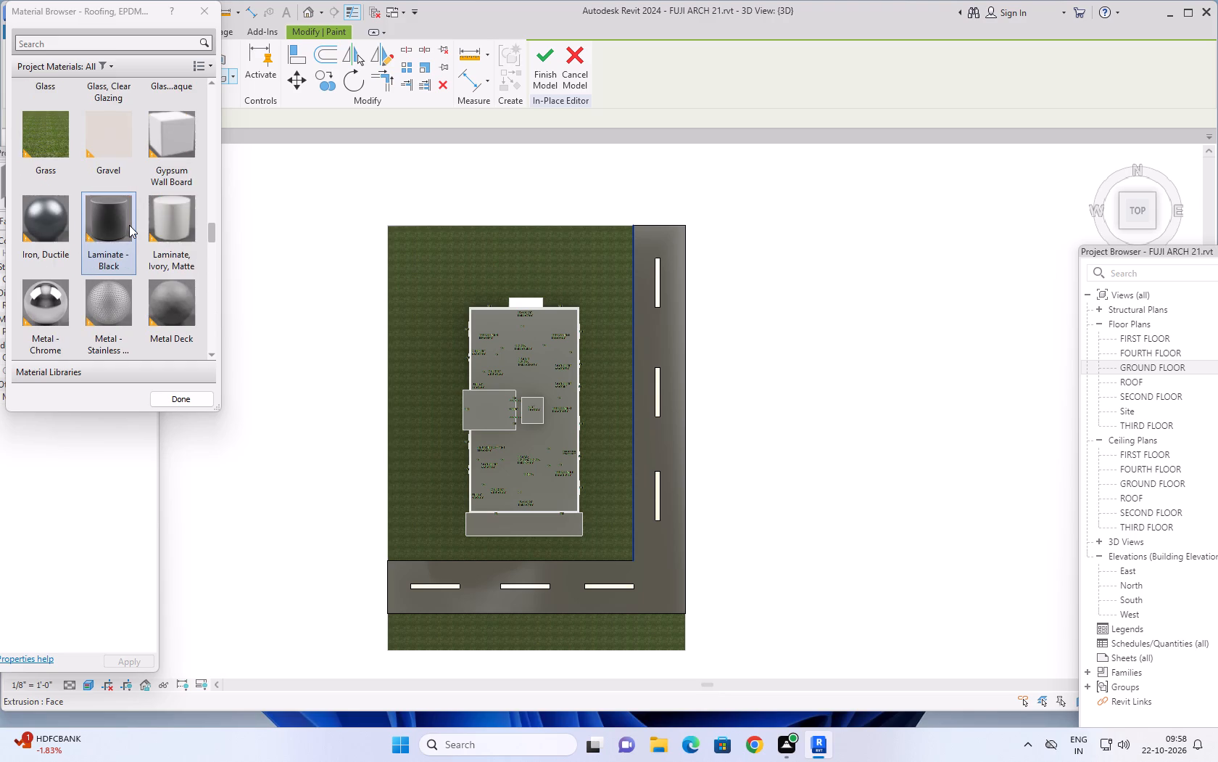
scroll(129, 225, "up", 2)
scroll(129, 225, "down", 13)
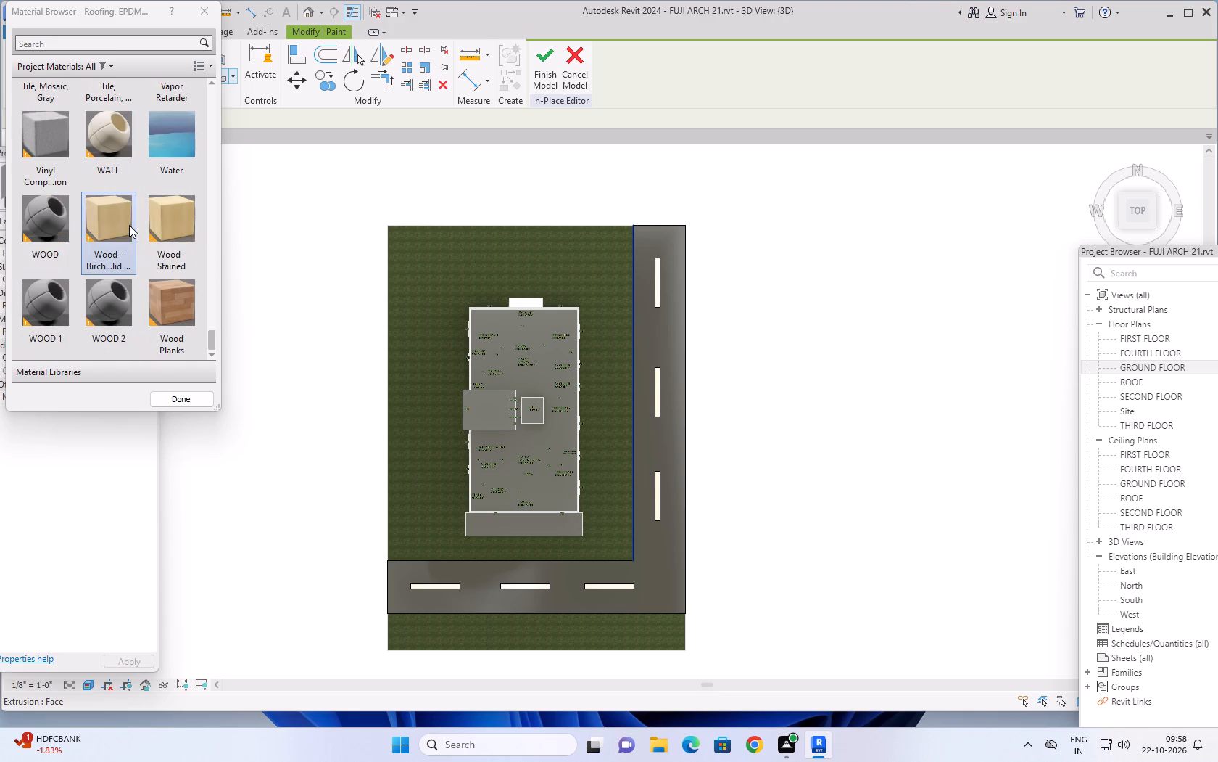
Search the project materials for "black" and paint the L-shaped strip's top face with the BLACK material.
left_click(135, 43)
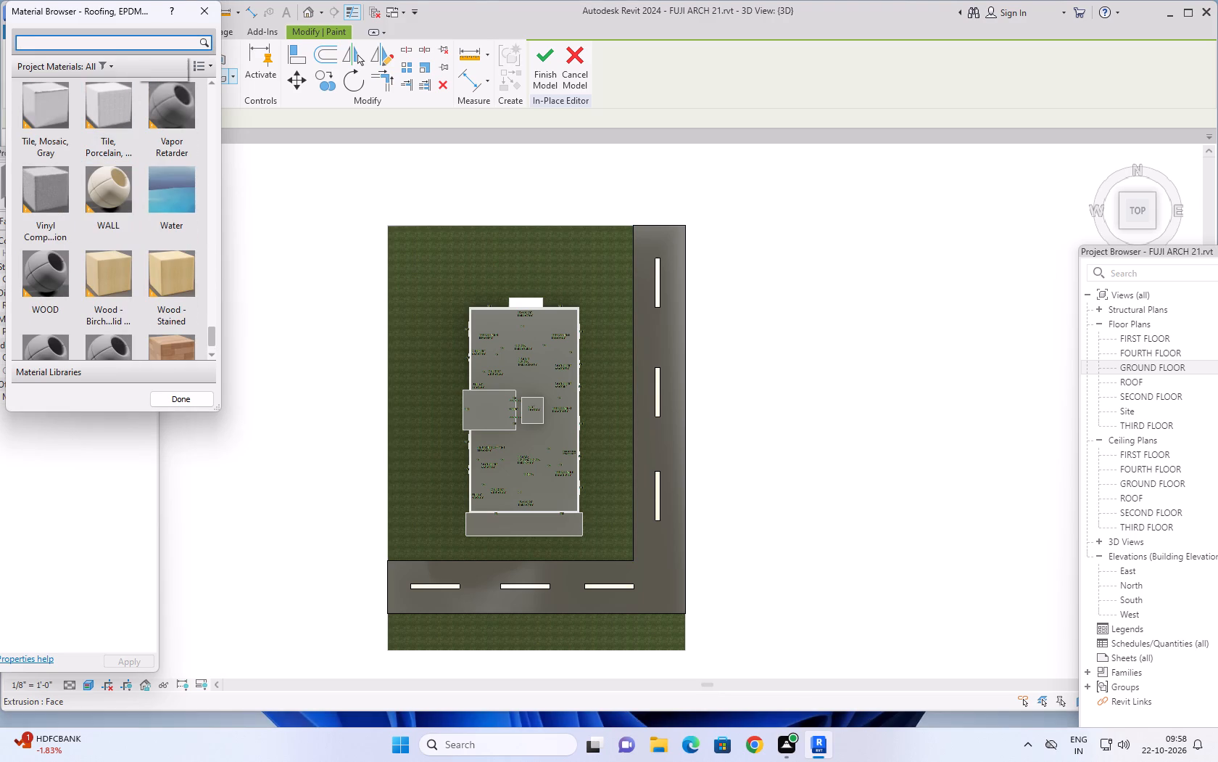
type("black")
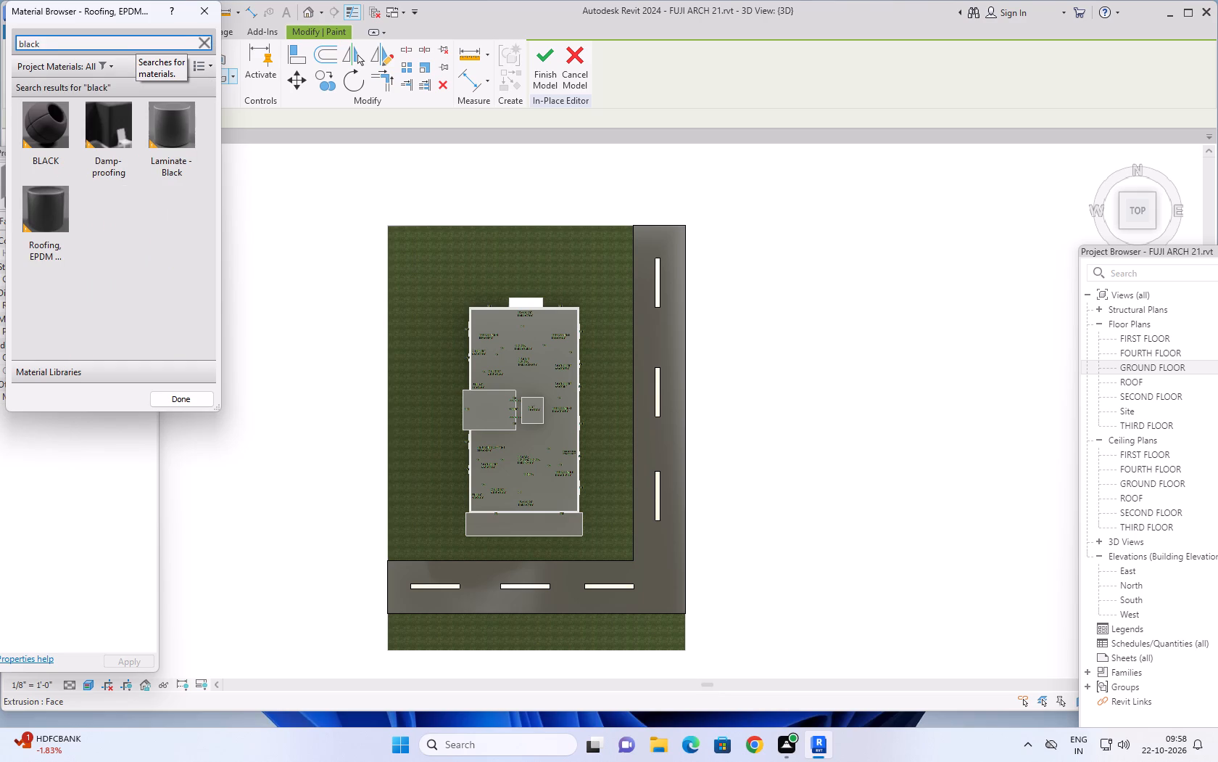
left_click(54, 124)
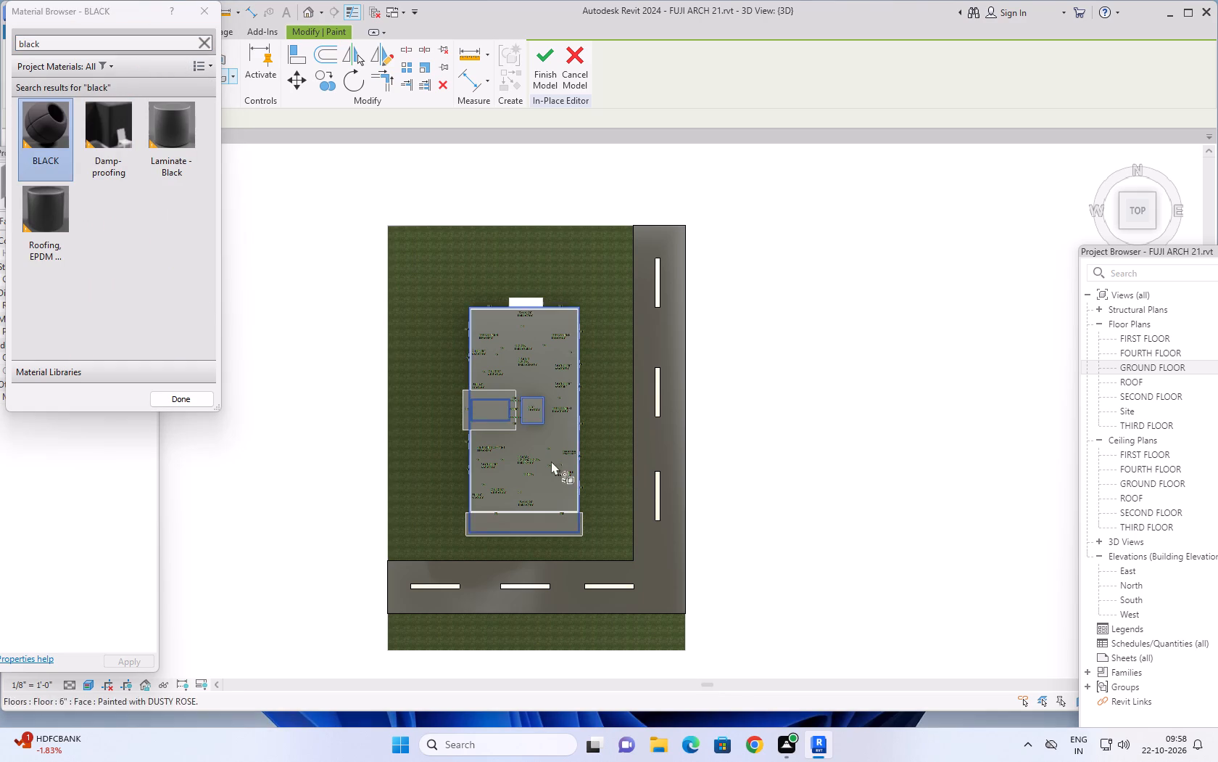
left_click(652, 341)
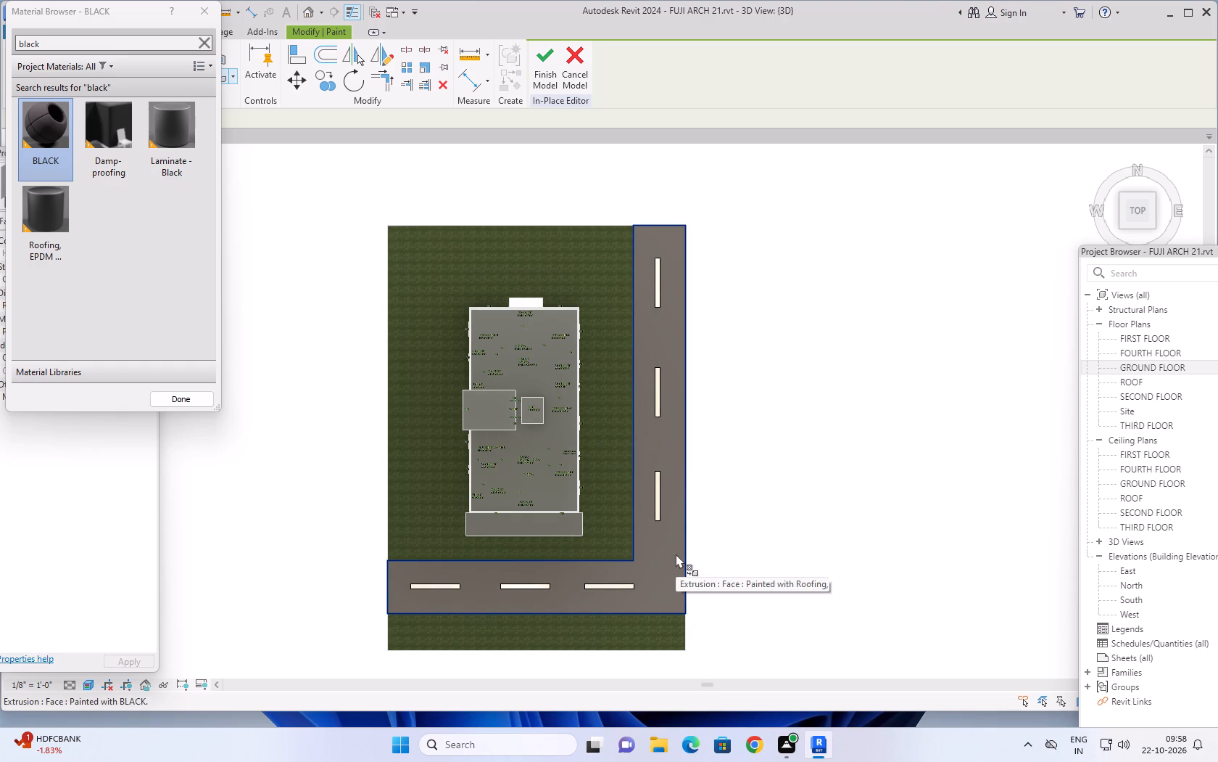
Finish the in-place model of the painted road strip and its markings.
left_click(547, 60)
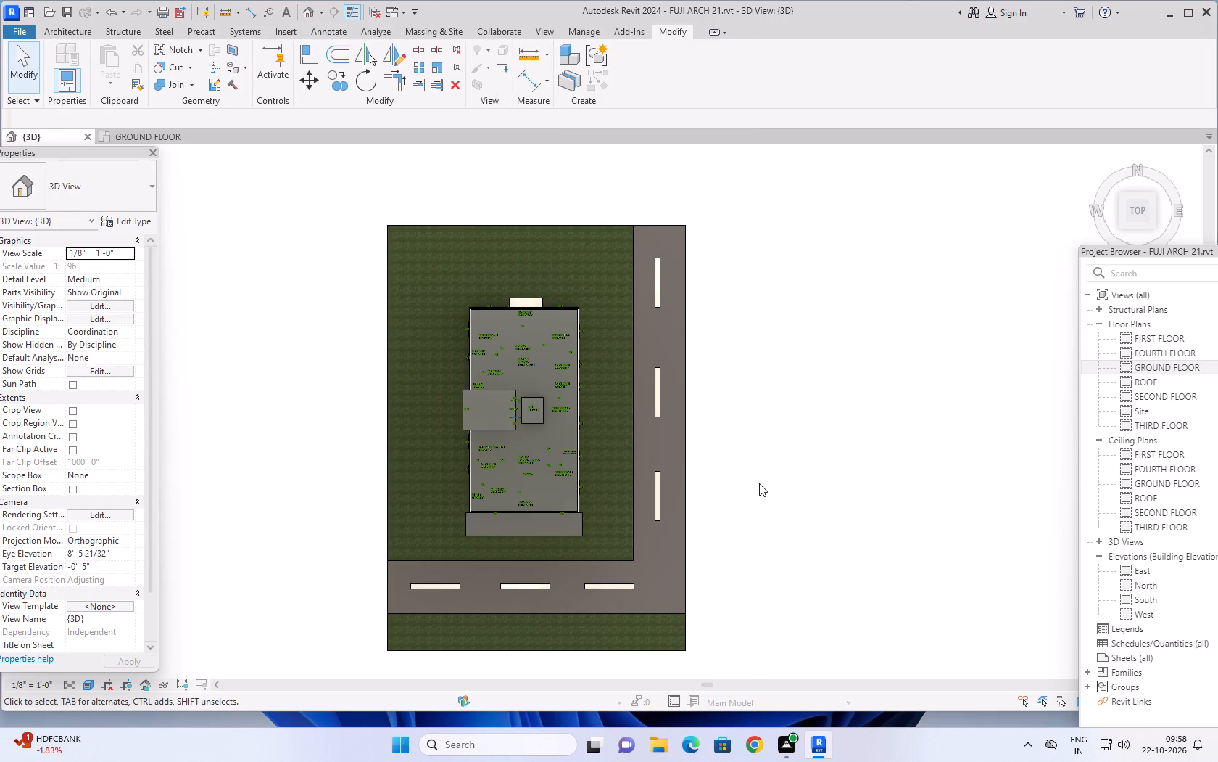
key("Escape")
key("Escape")
Examine the painted road and its lane markings in 3D, from the building's front and along the road's side.
middle_click_drag(766, 569, 844, 367, "shift")
middle_click_drag(700, 423, 857, 377)
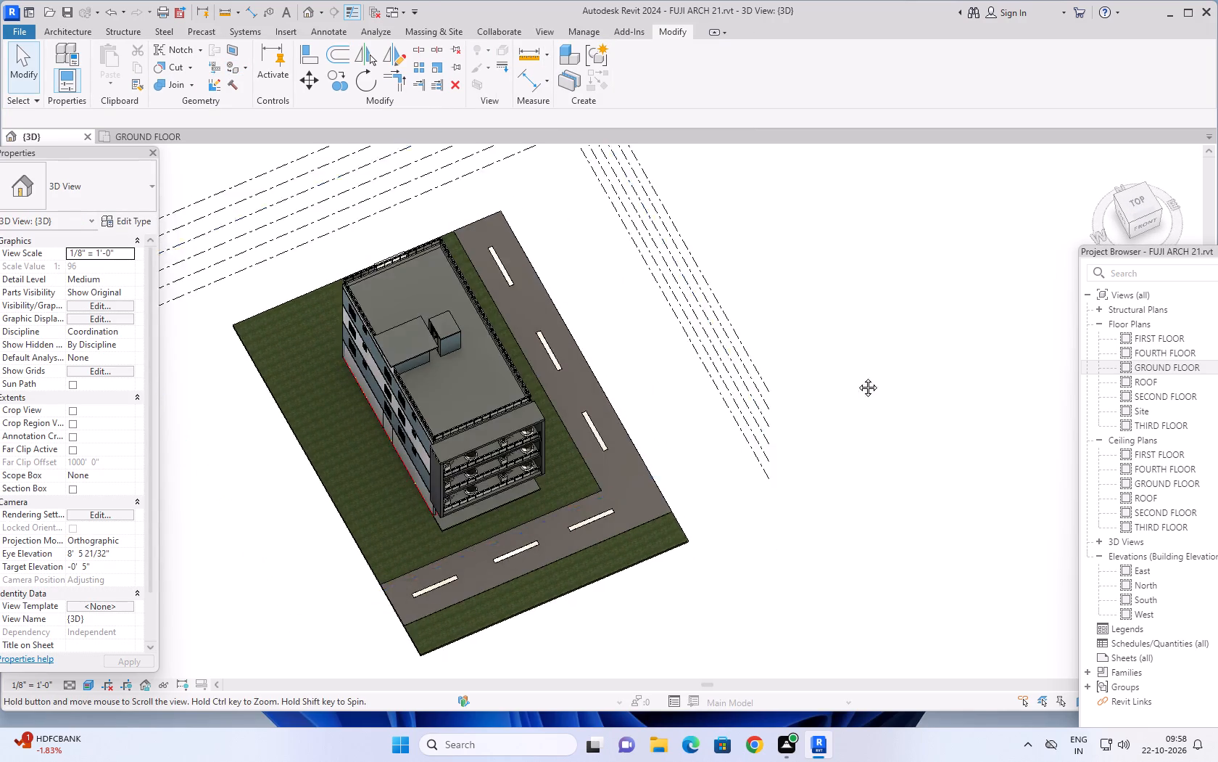
middle_click_drag(857, 377, 936, 381)
middle_click_drag(901, 460, 774, 355, "shift")
scroll(878, 608, "up", 4)
scroll(743, 613, "up", 4)
middle_click_drag(742, 610, 760, 578, "shift")
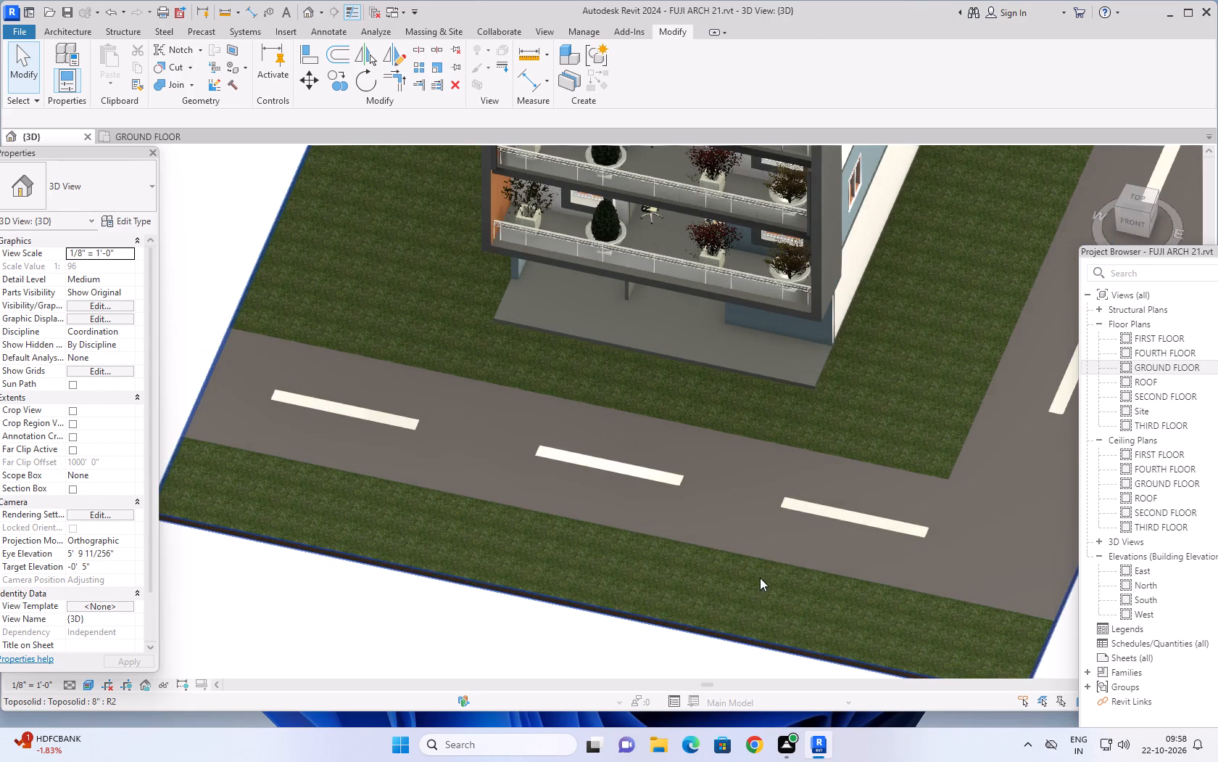
middle_click_drag(760, 578, 831, 465, "shift")
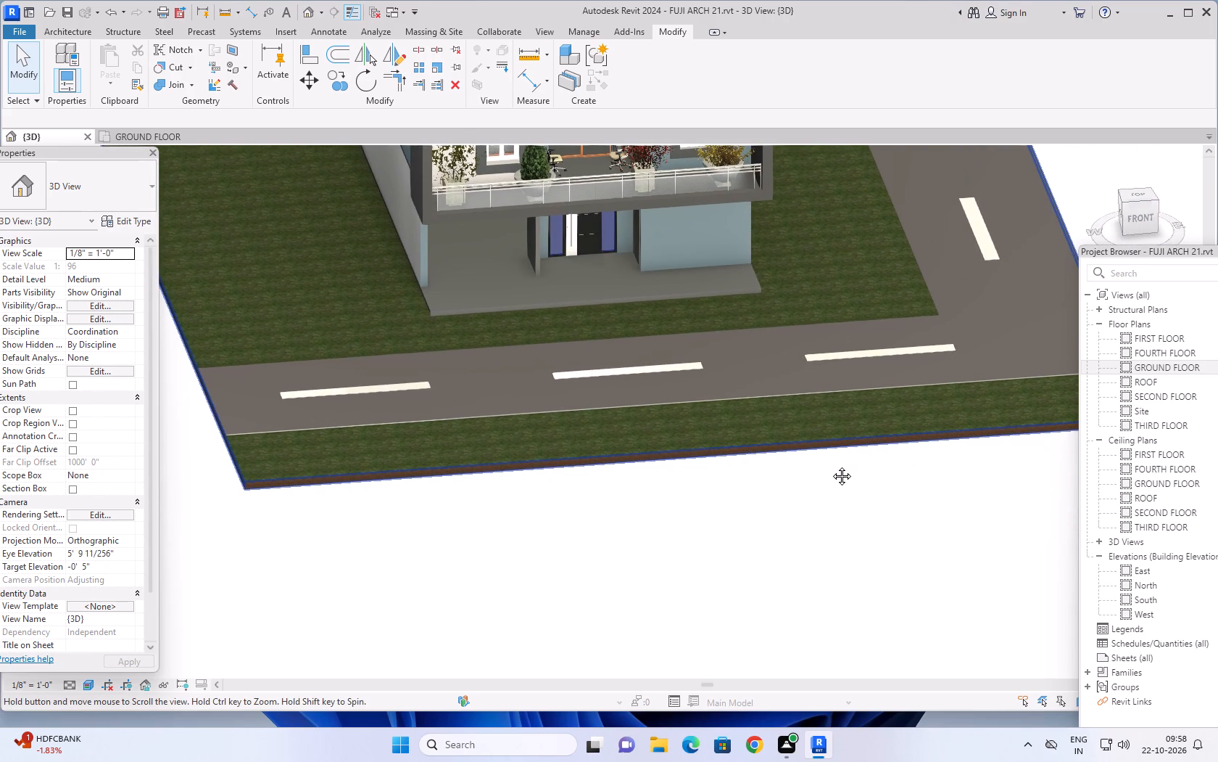
middle_click_drag(831, 465, 815, 560, "shift")
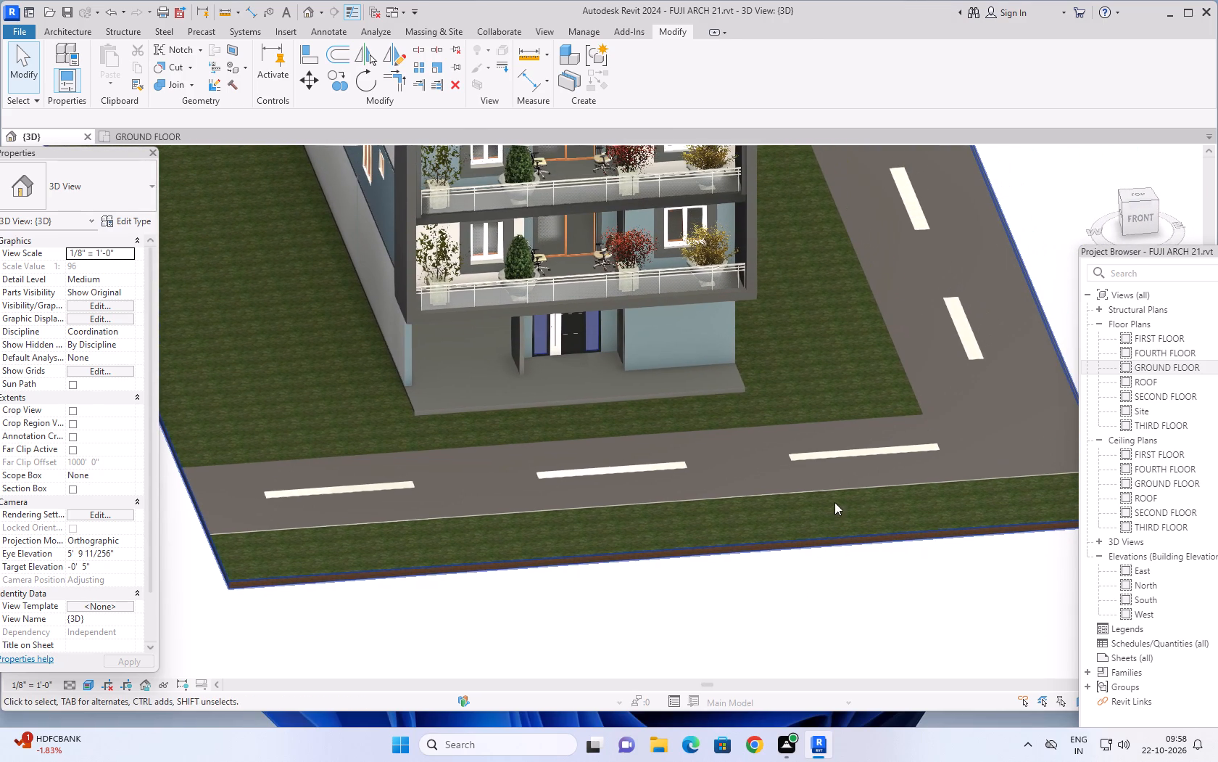
middle_click_drag(834, 502, 764, 626, "shift")
scroll(743, 612, "up", 1)
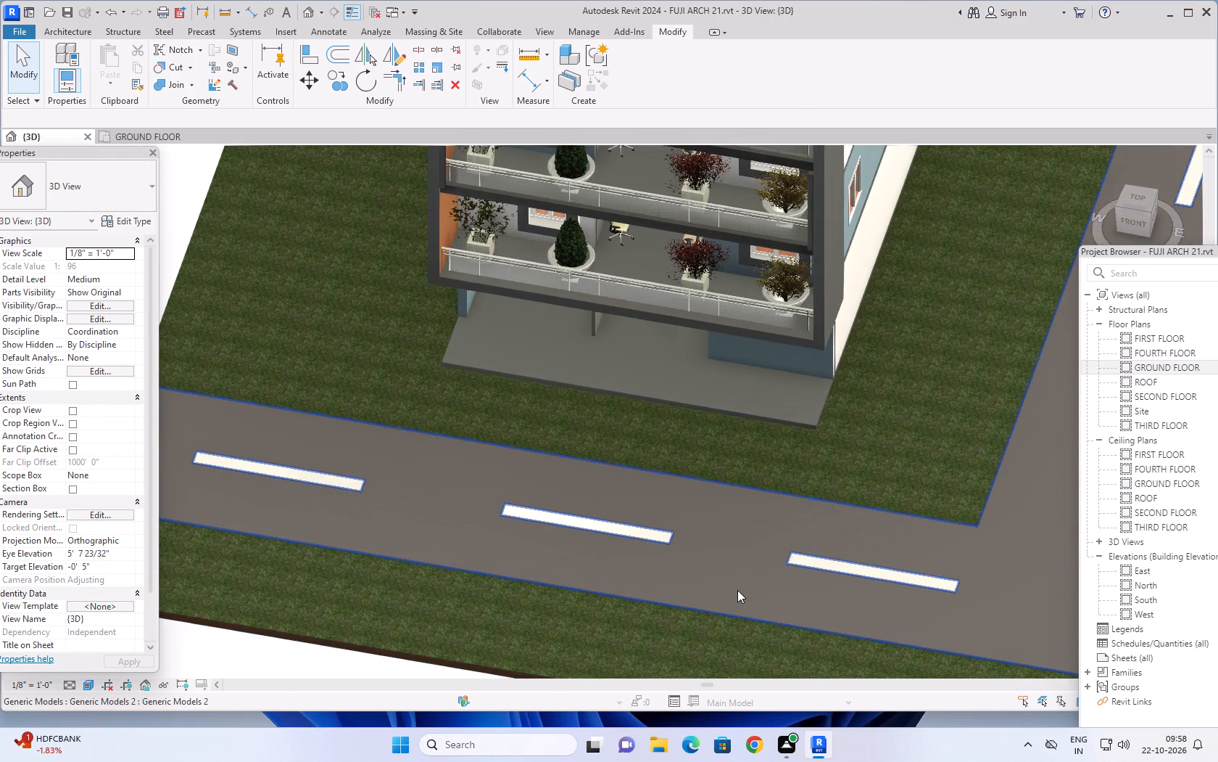
left_click(737, 589)
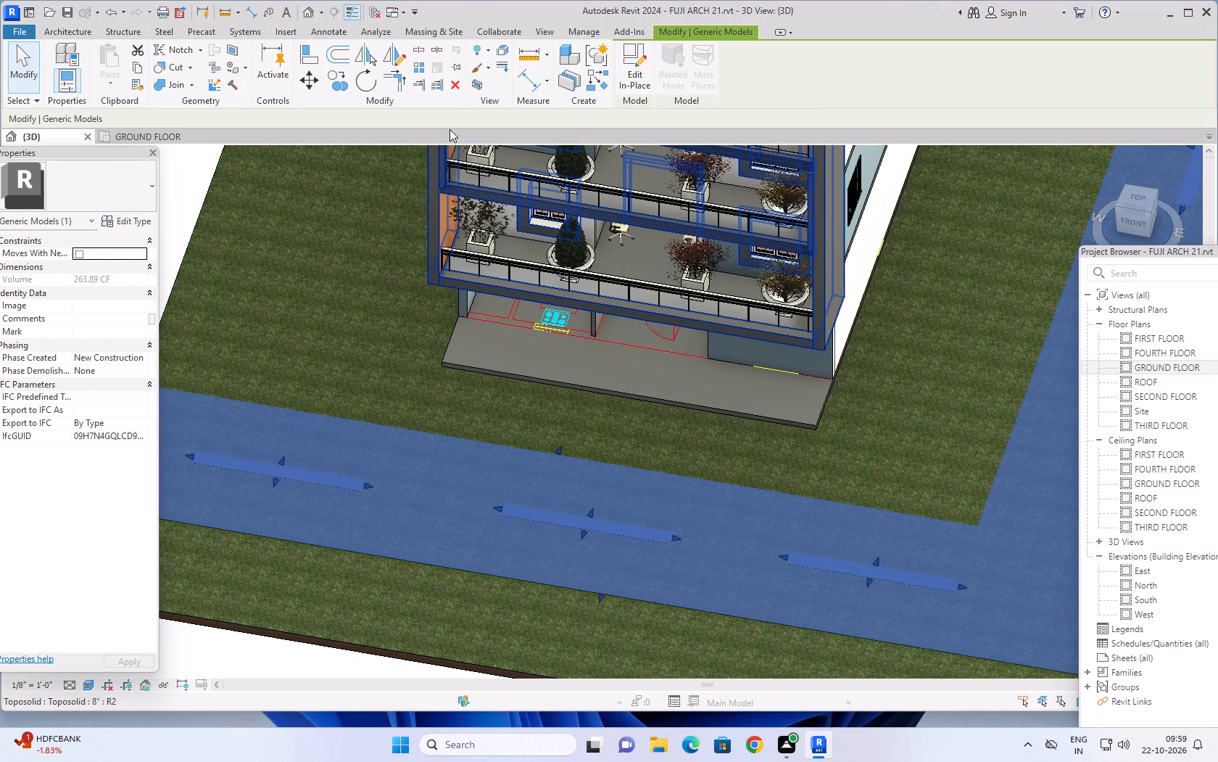
key("Escape")
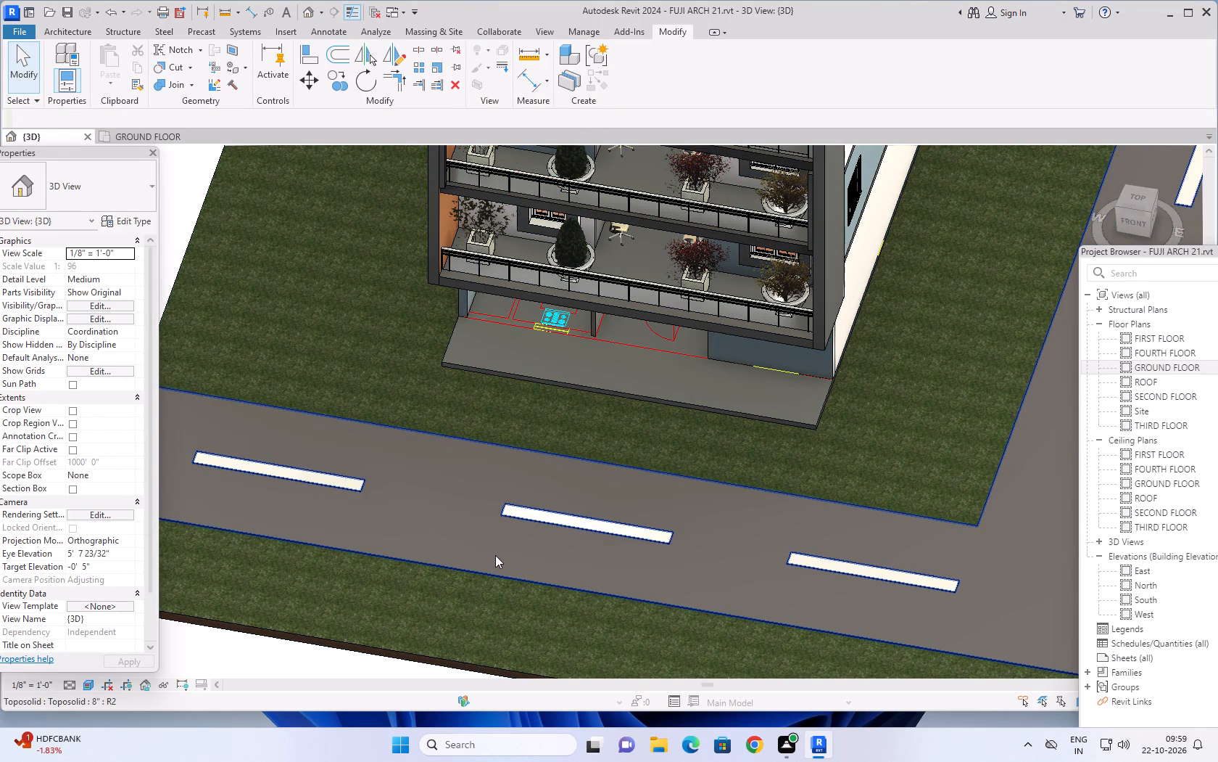
middle_click_drag(513, 553, 828, 359, "shift")
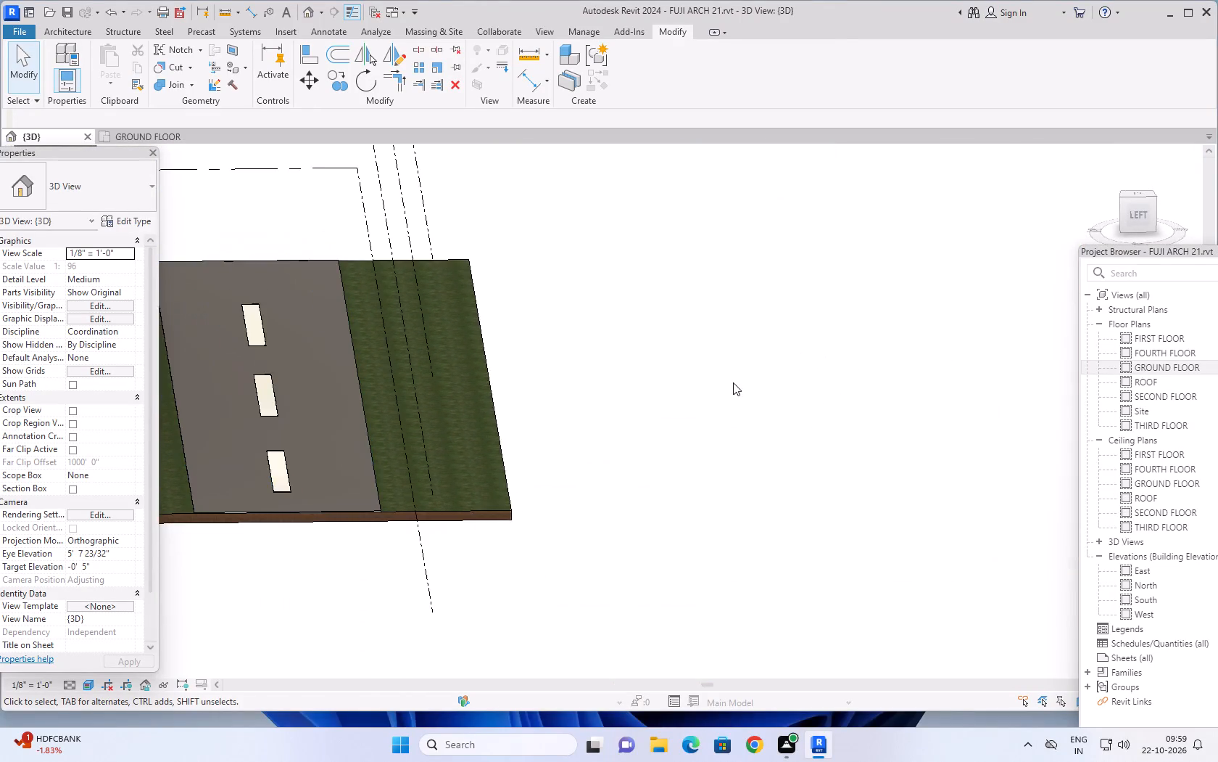
Look through the project's material list for an existing material suitable for the road surface.
middle_click_drag(733, 382, 456, 523, "shift")
scroll(456, 523, "up", 1)
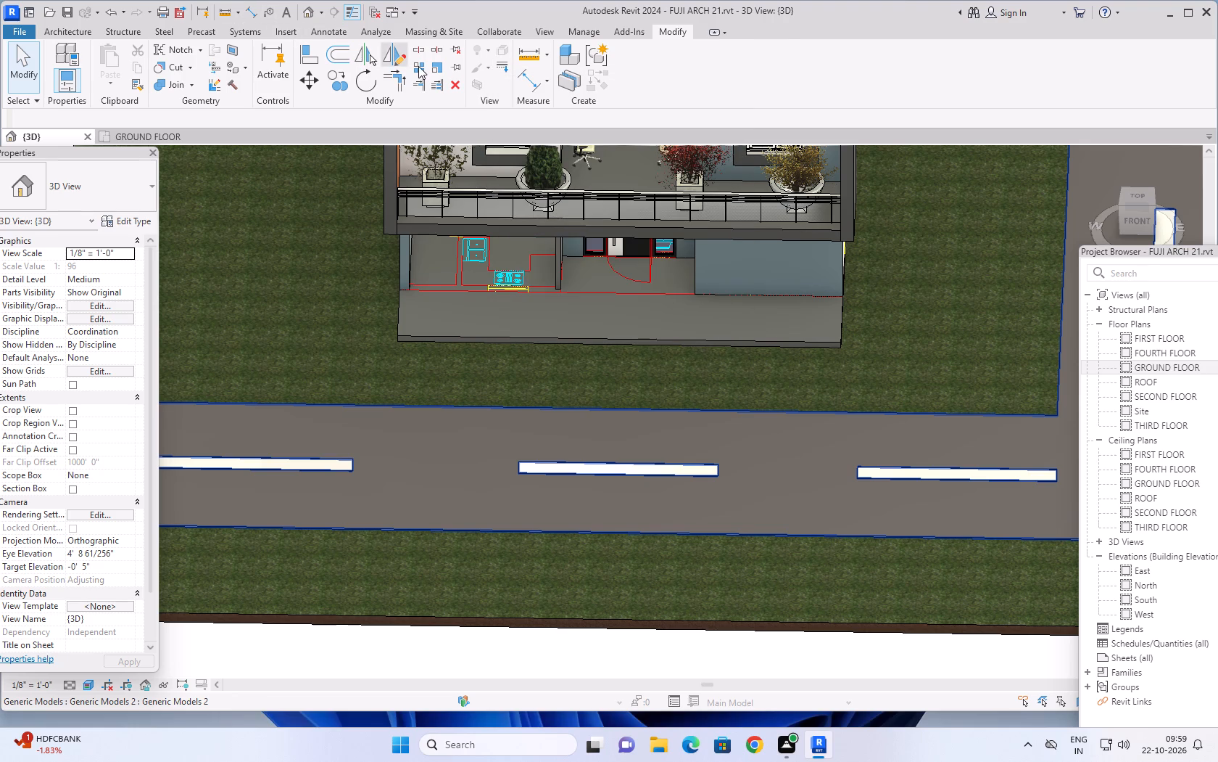
left_click(583, 33)
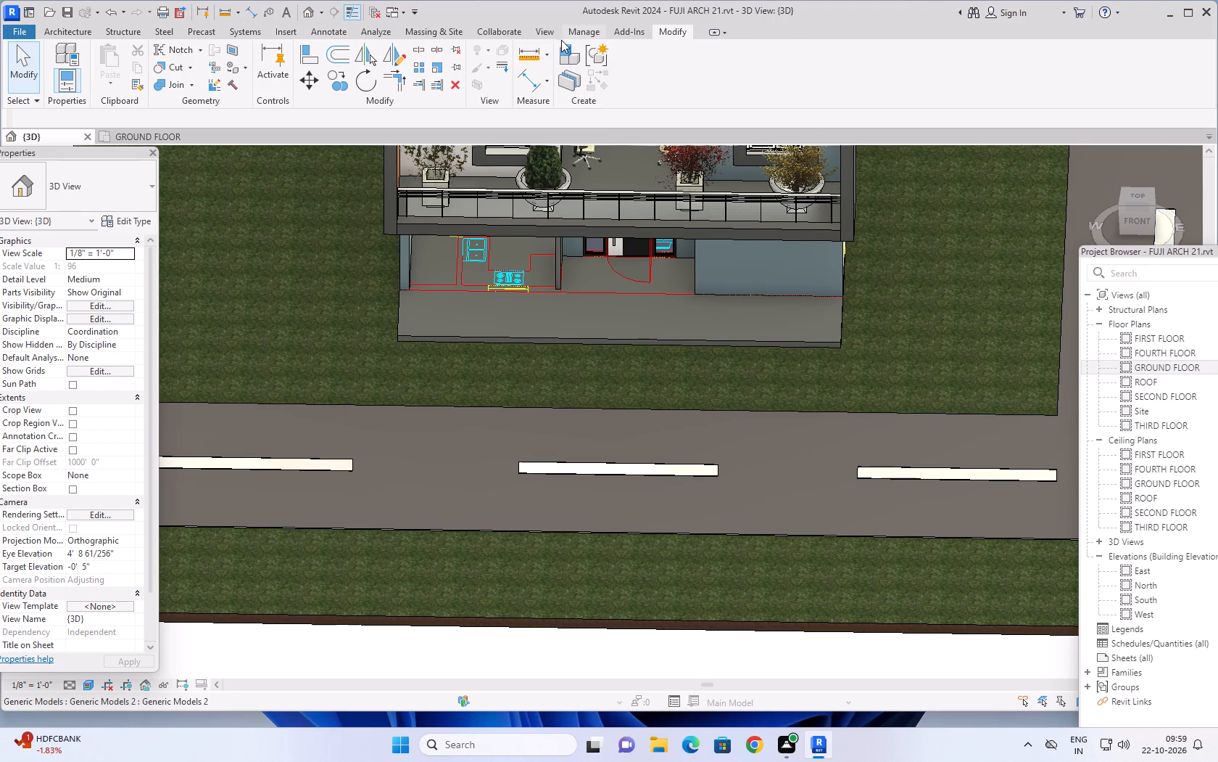
left_click(67, 62)
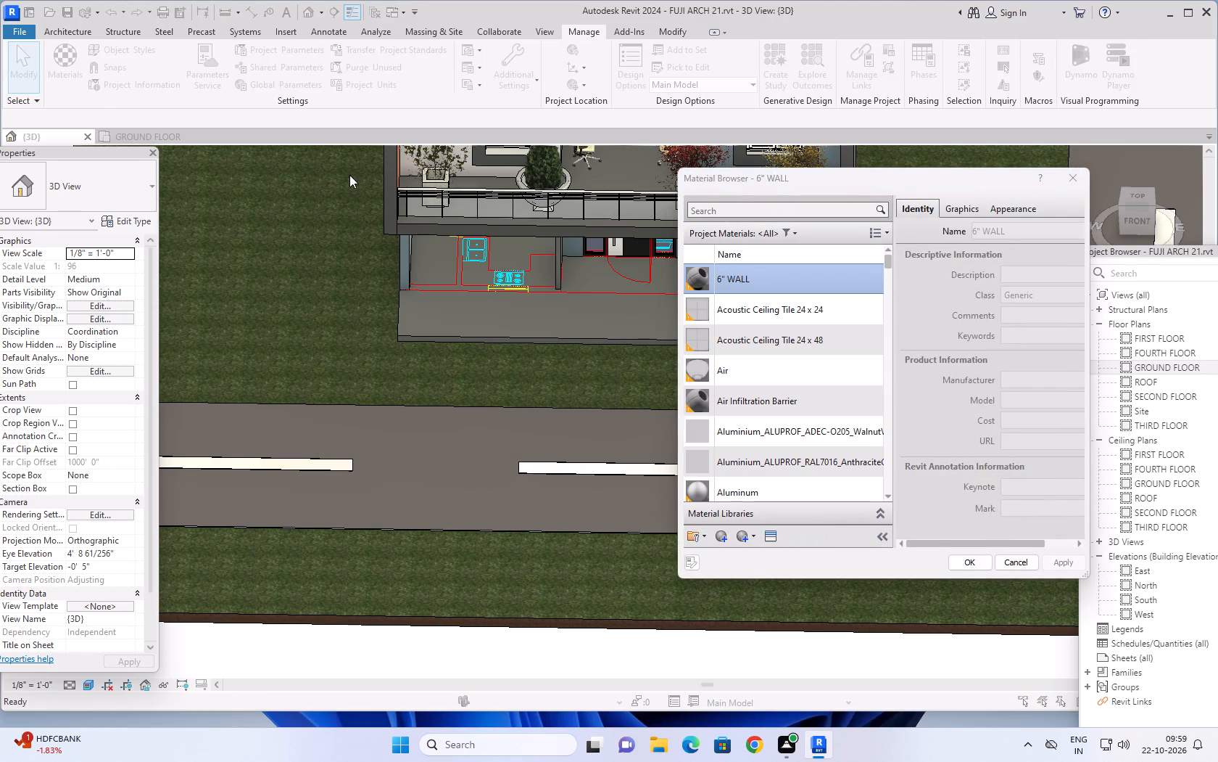
scroll(753, 327, "up", 9)
scroll(771, 307, "down", 4)
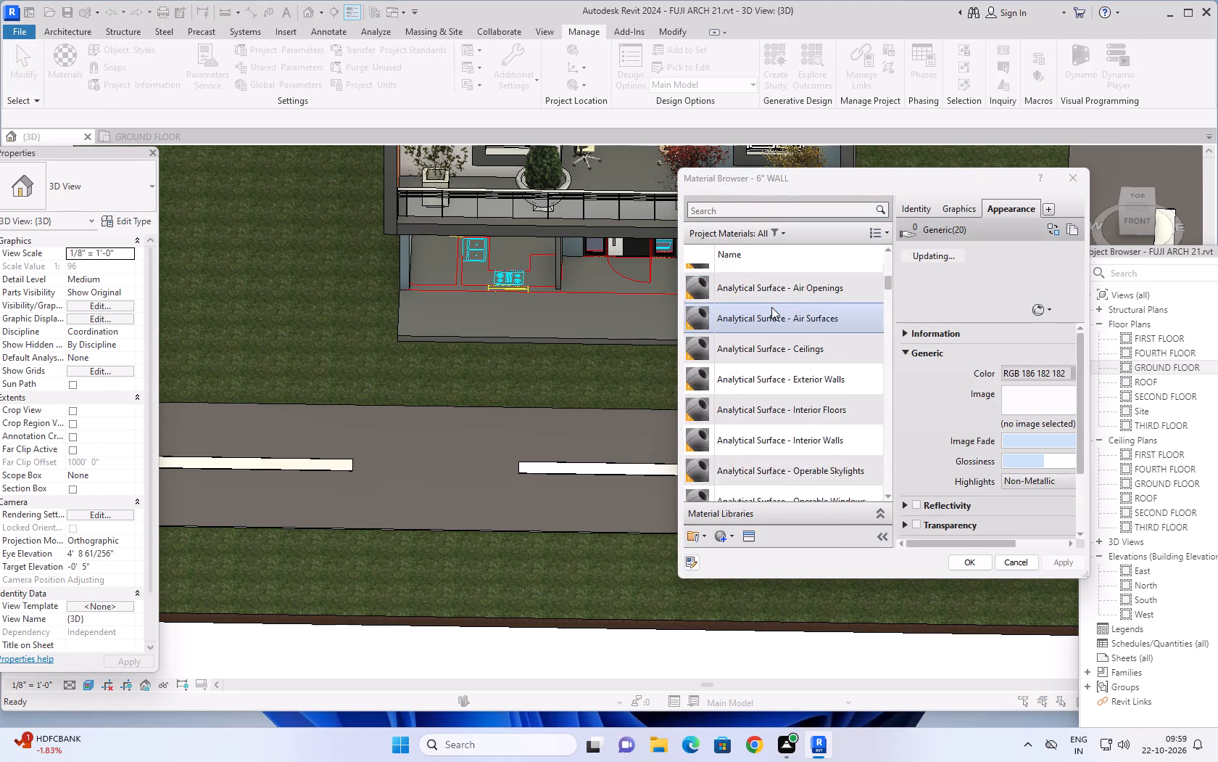
scroll(771, 307, "down", 5)
scroll(771, 307, "up", 13)
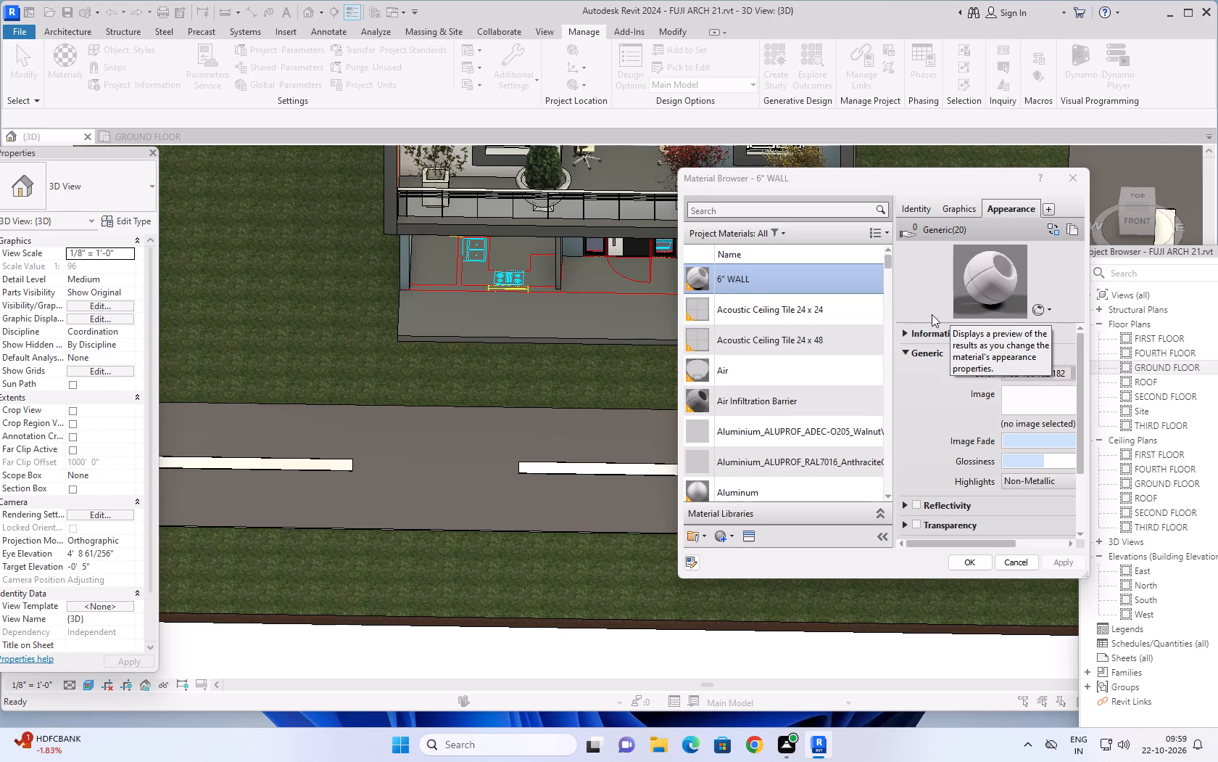
scroll(832, 348, "down", 2)
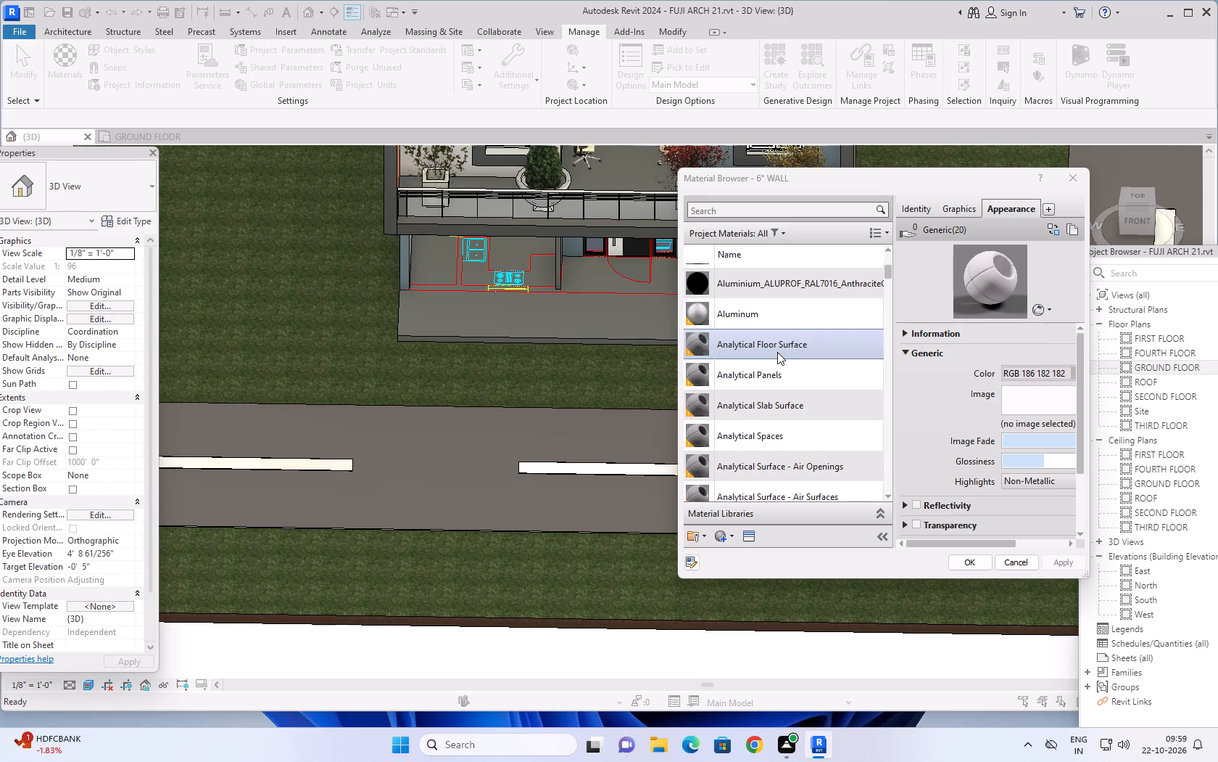
scroll(767, 324, "down", 5)
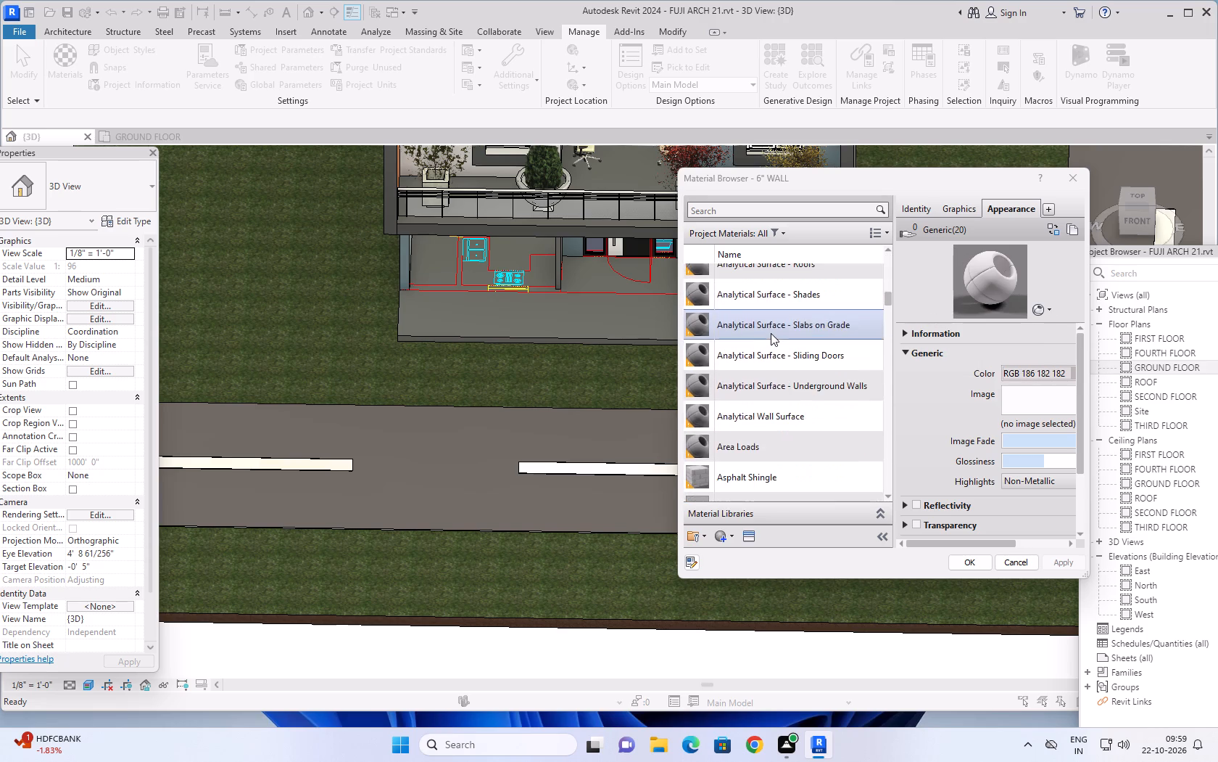
scroll(771, 333, "down", 6)
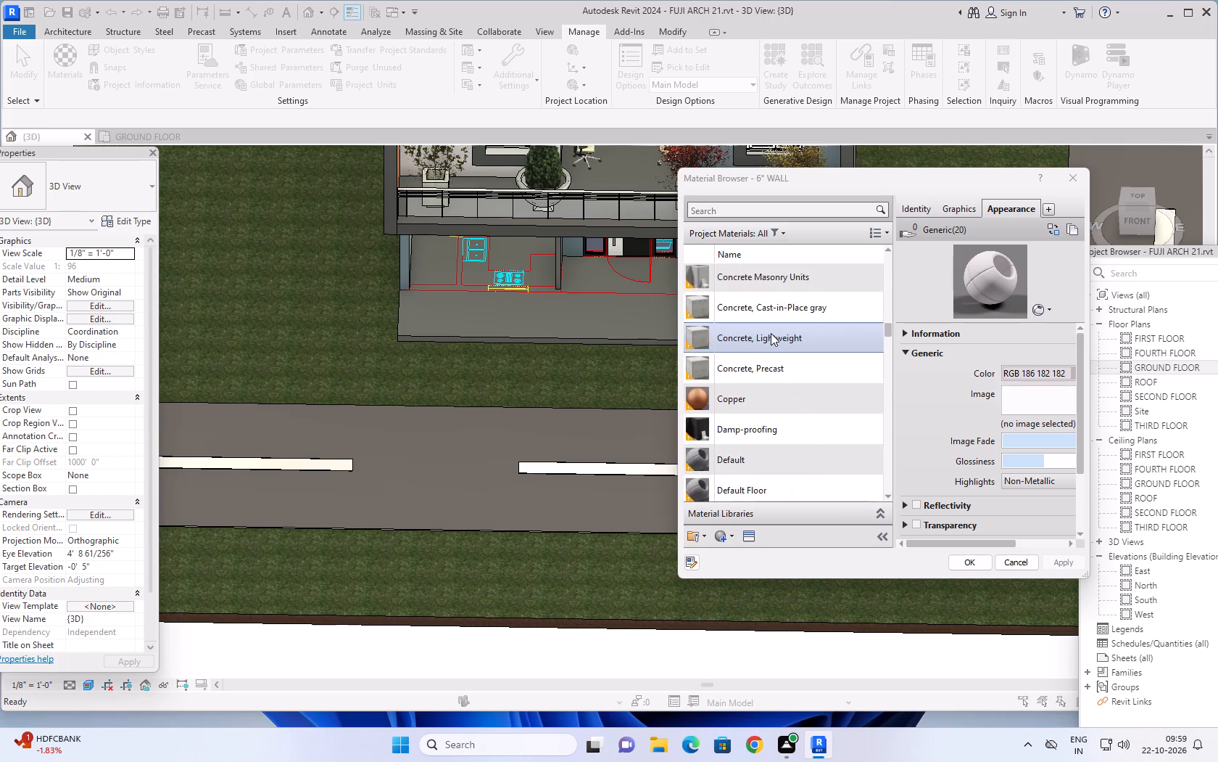
scroll(771, 333, "down", 2)
scroll(771, 333, "up", 1)
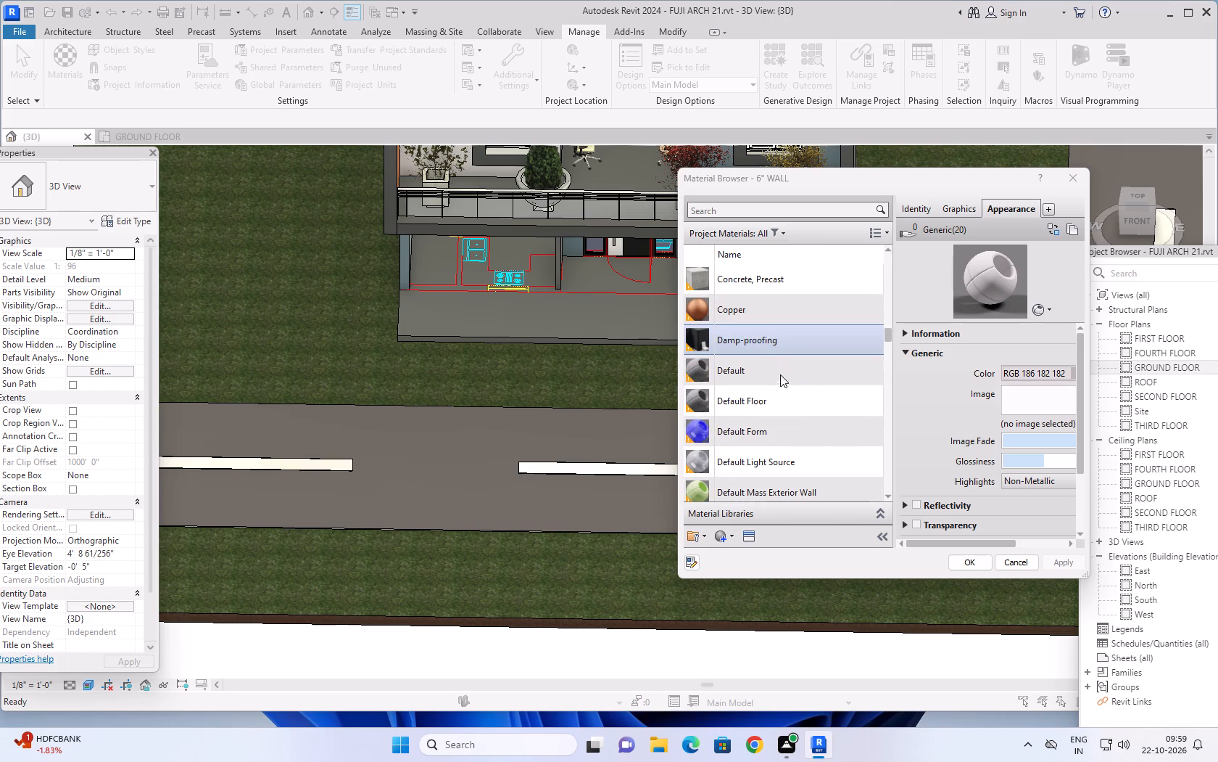
scroll(779, 417, "down", 3)
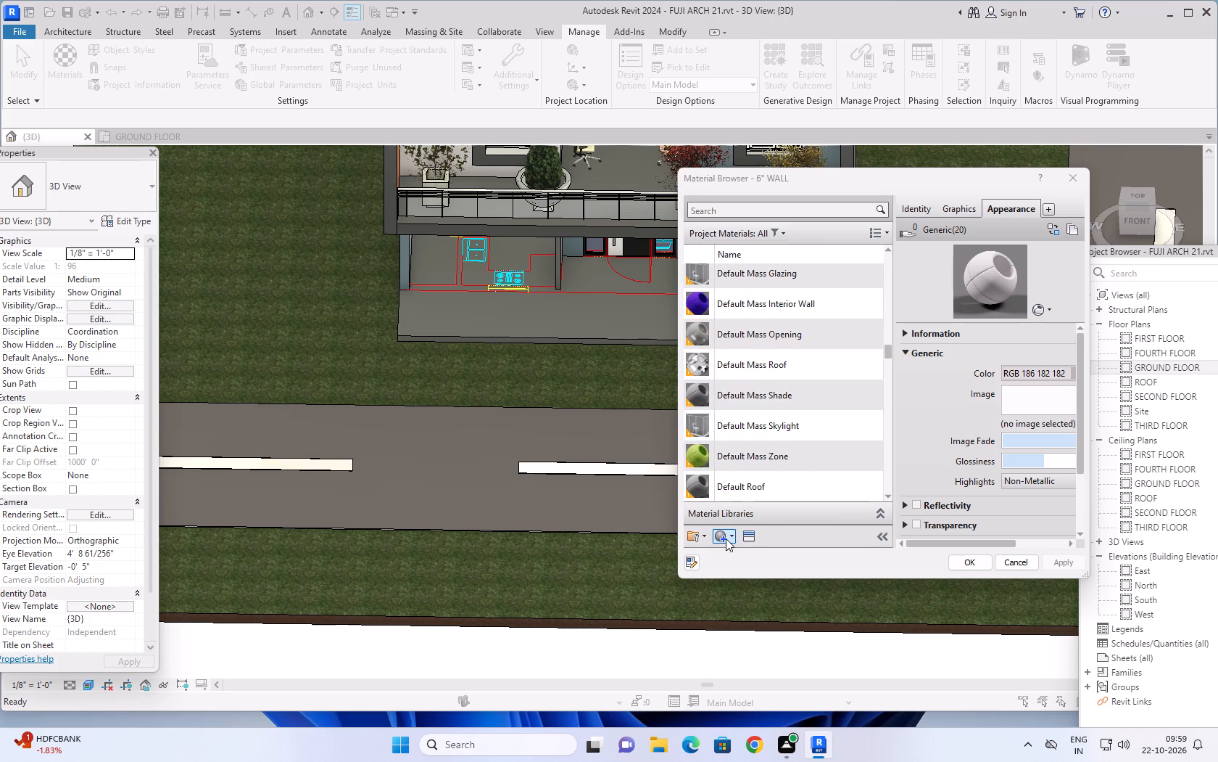
Create a new project material and name it "road".
right_click(726, 538)
left_click(735, 558)
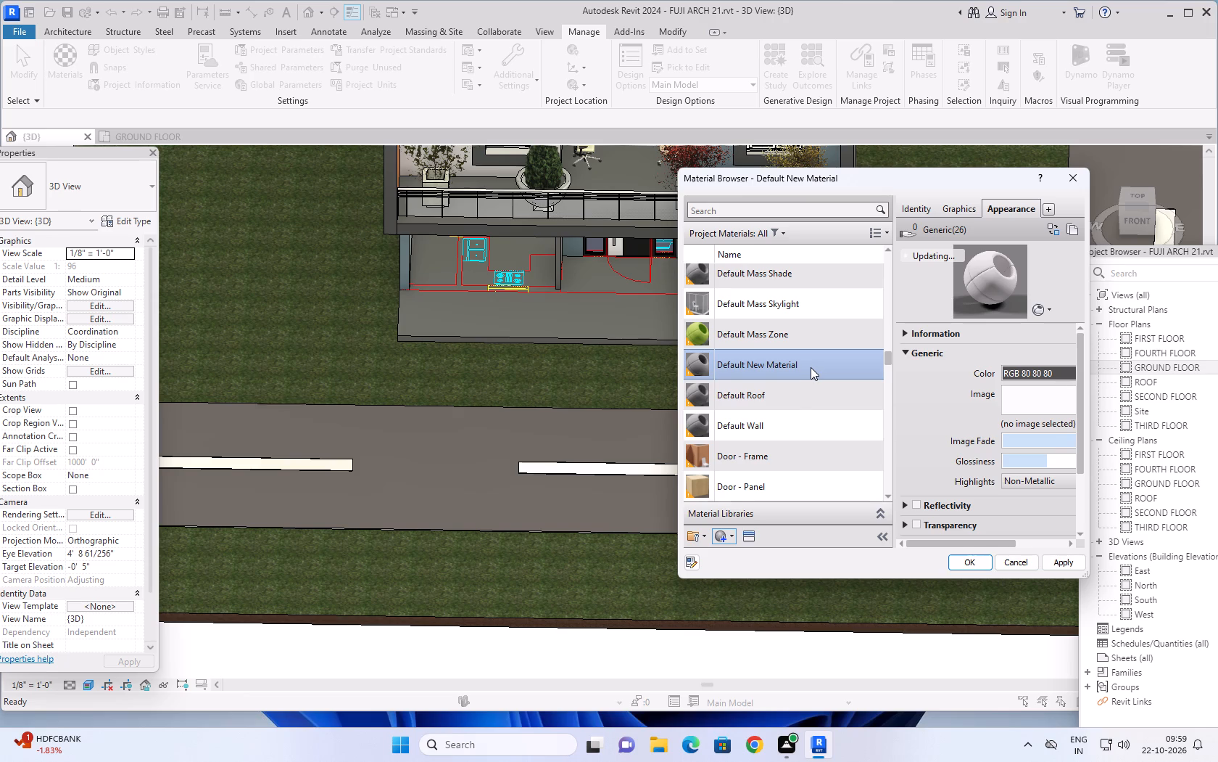
right_click(810, 366)
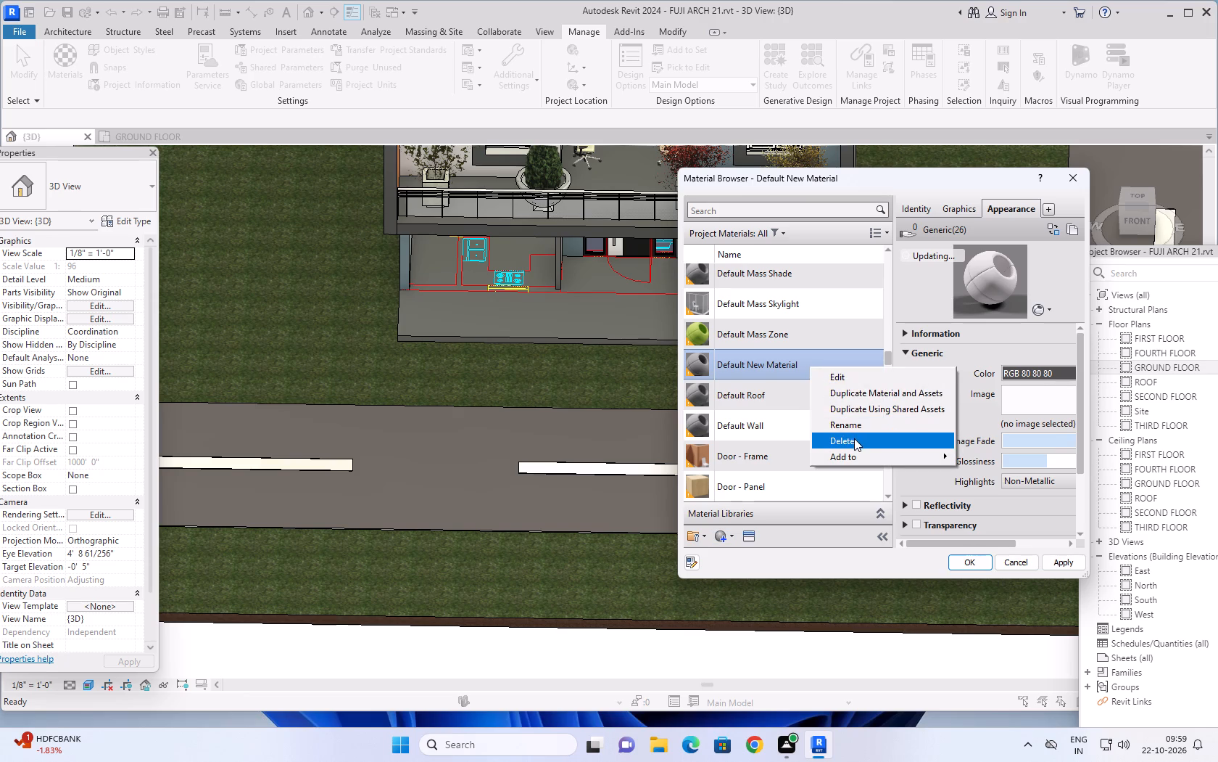
left_click(861, 425)
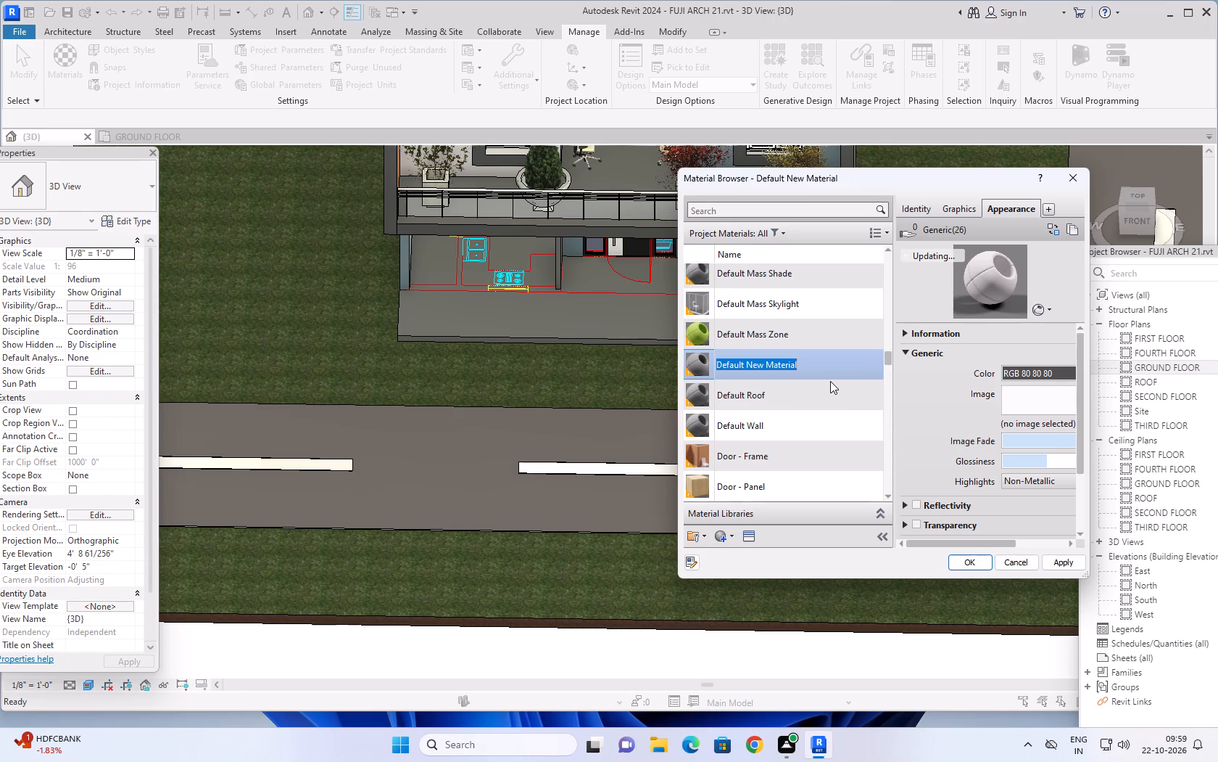
key("BackSpace")
type("road")
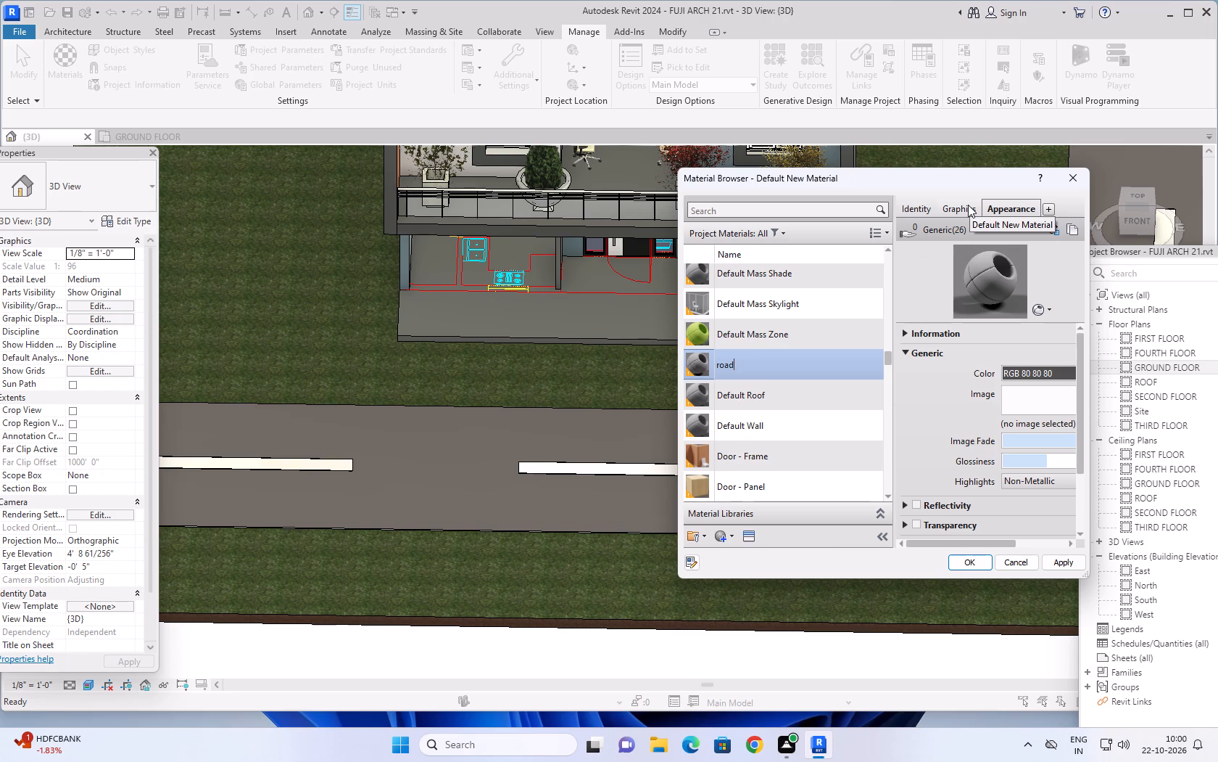
Make the road material's shading use its render appearance, set its appearance color to black (RGB 0 0 0), and apply it.
left_click(969, 203)
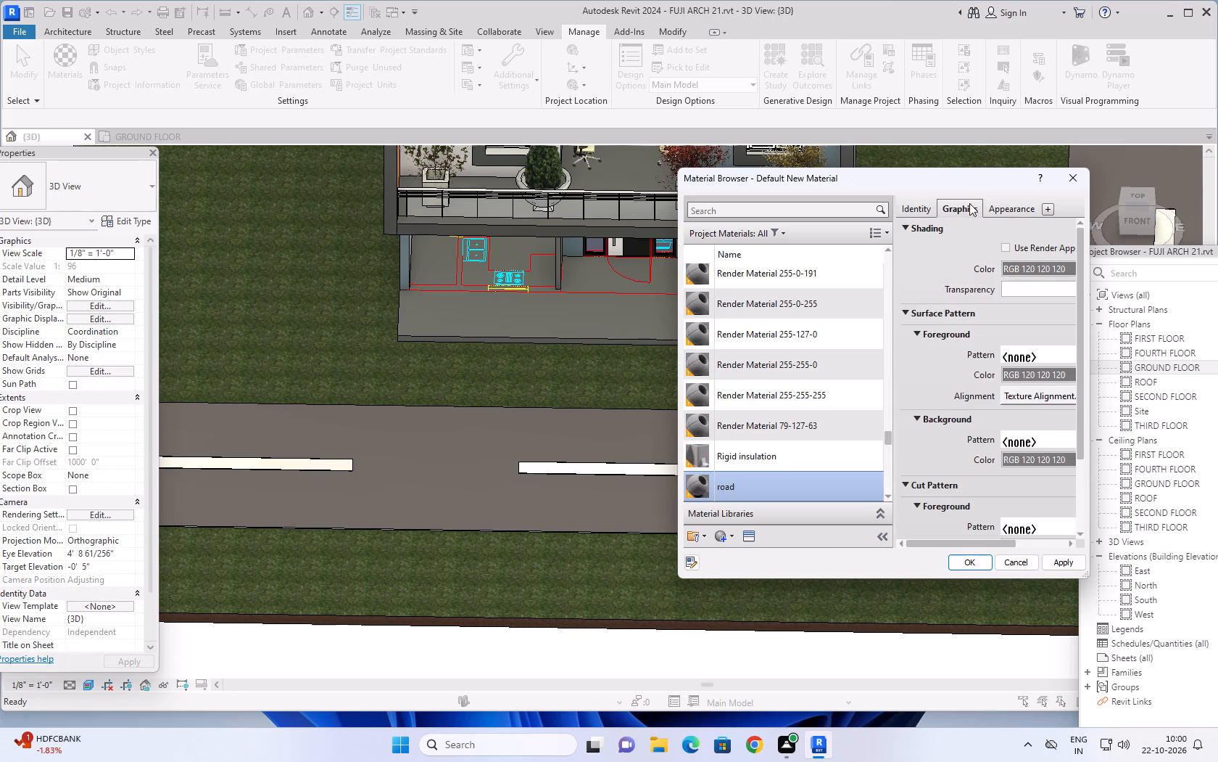
left_click(1005, 247)
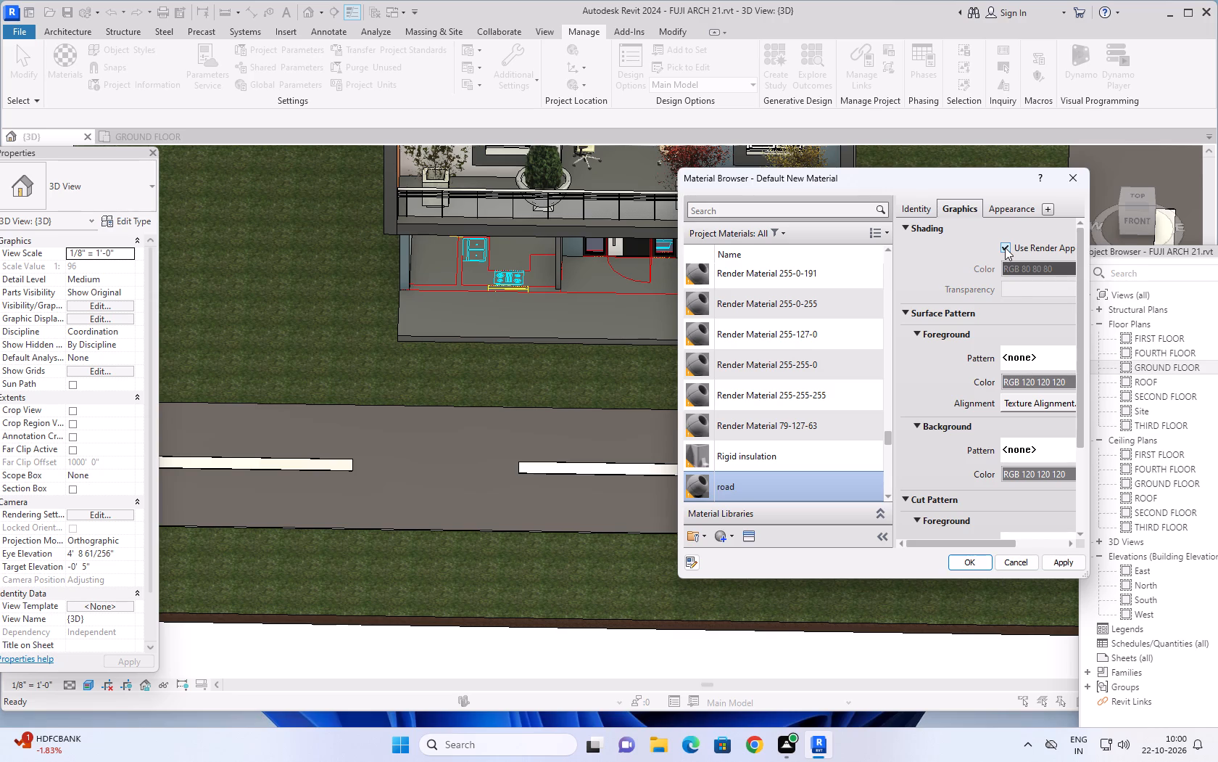
left_click(1002, 203)
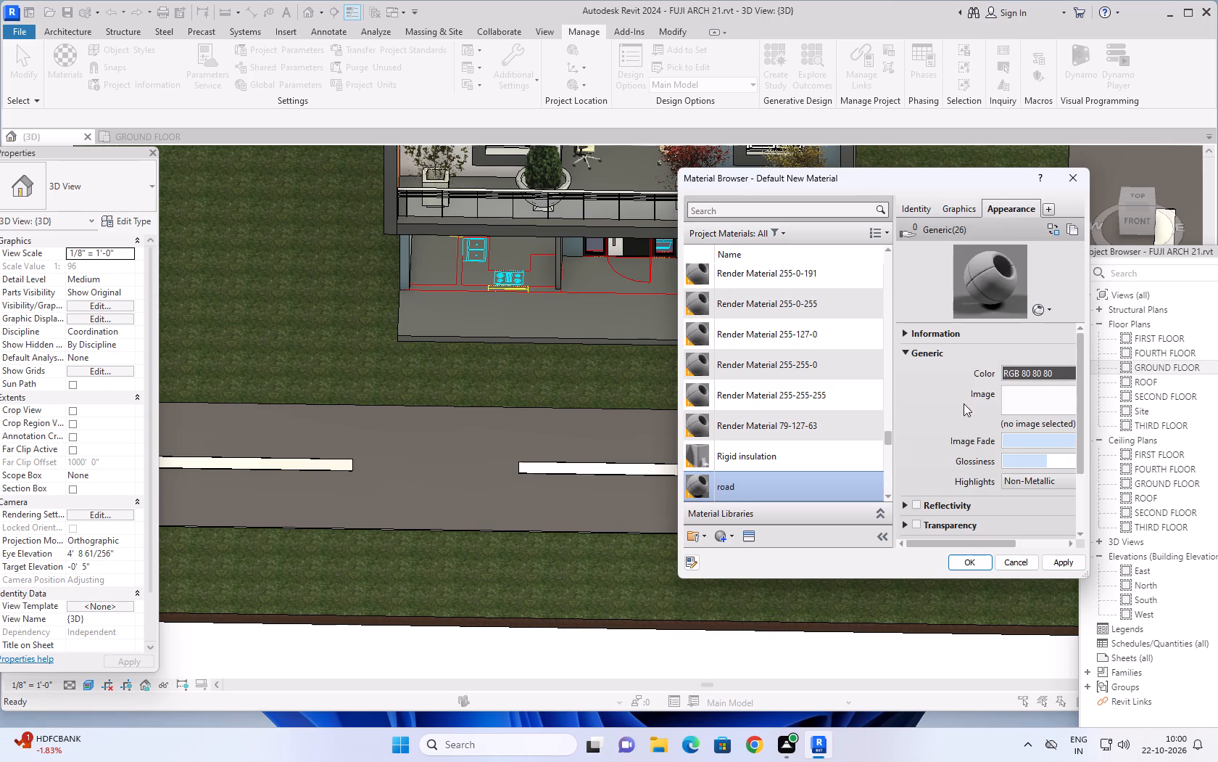
left_click(1022, 372)
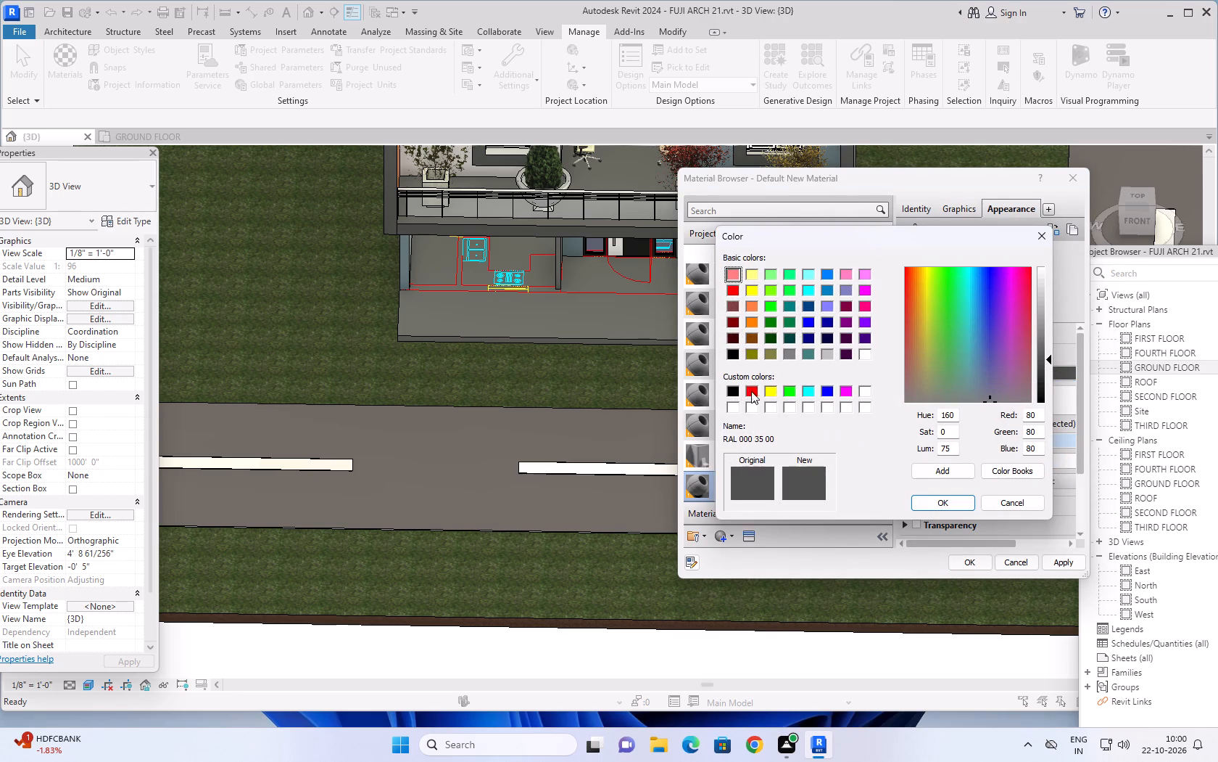
left_click(732, 392)
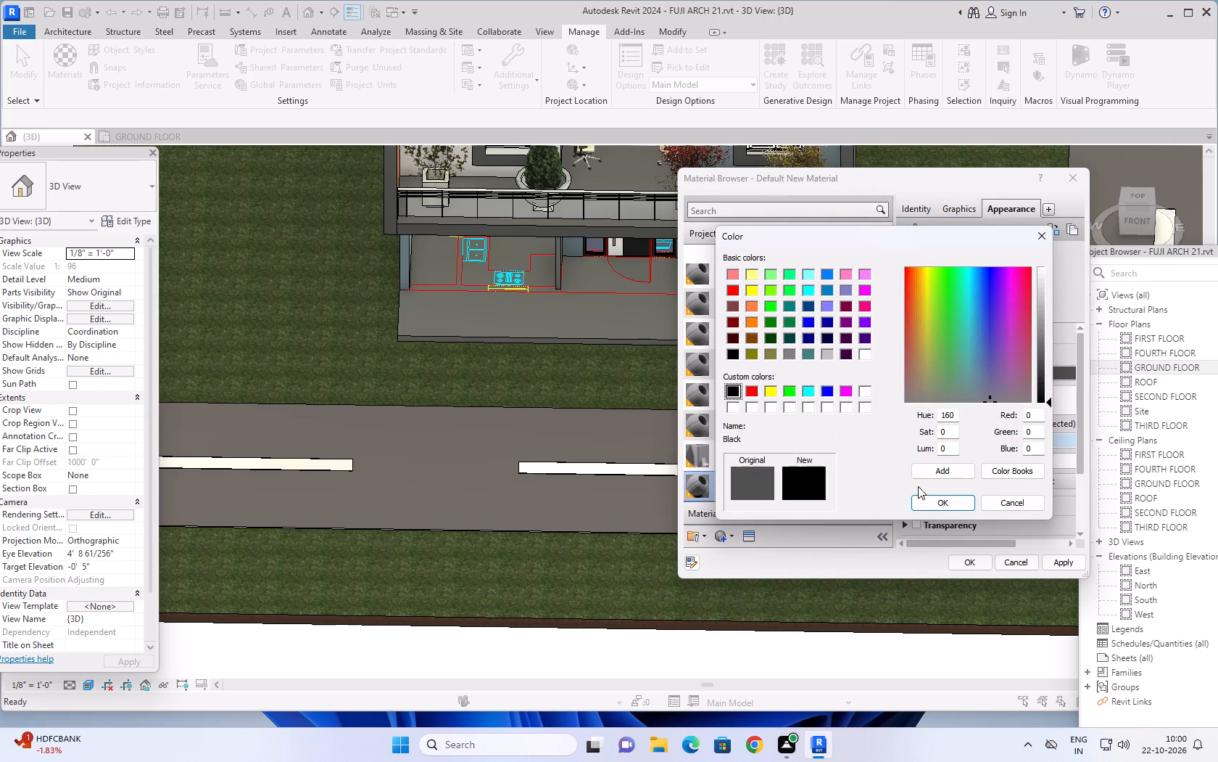
left_click(938, 504)
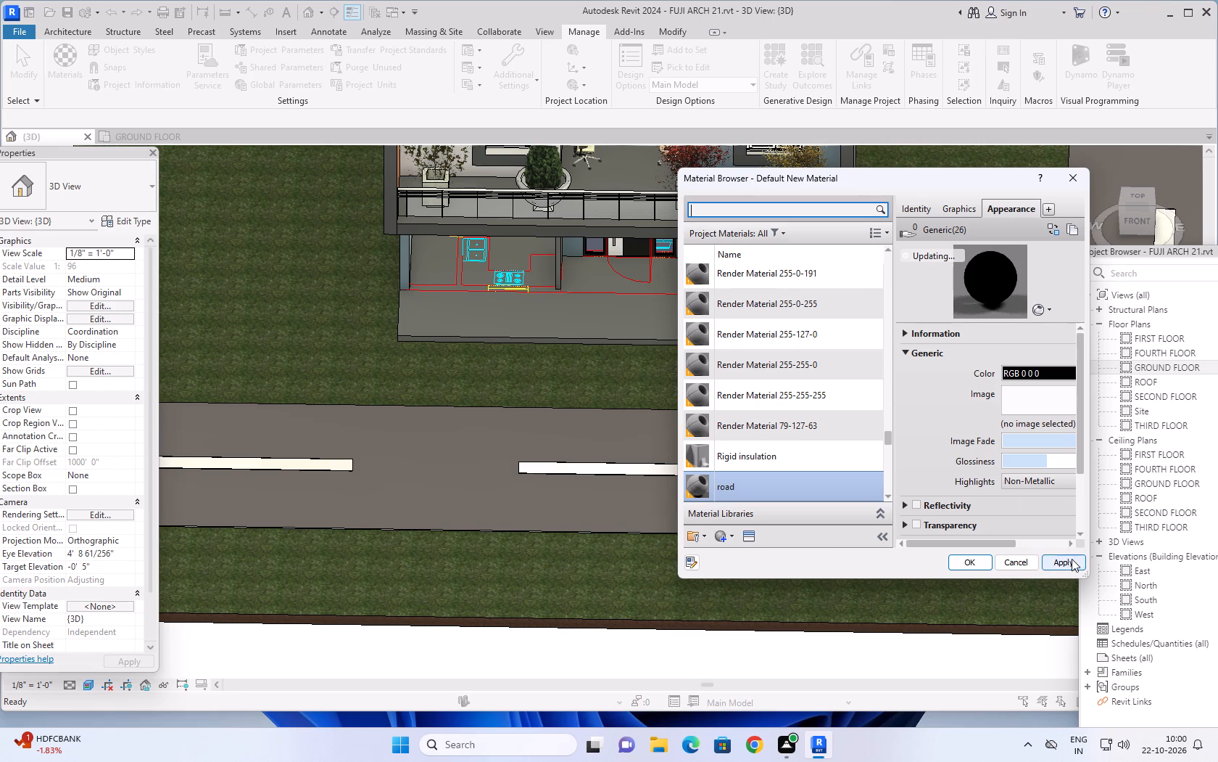
left_click(1072, 560)
left_click(982, 560)
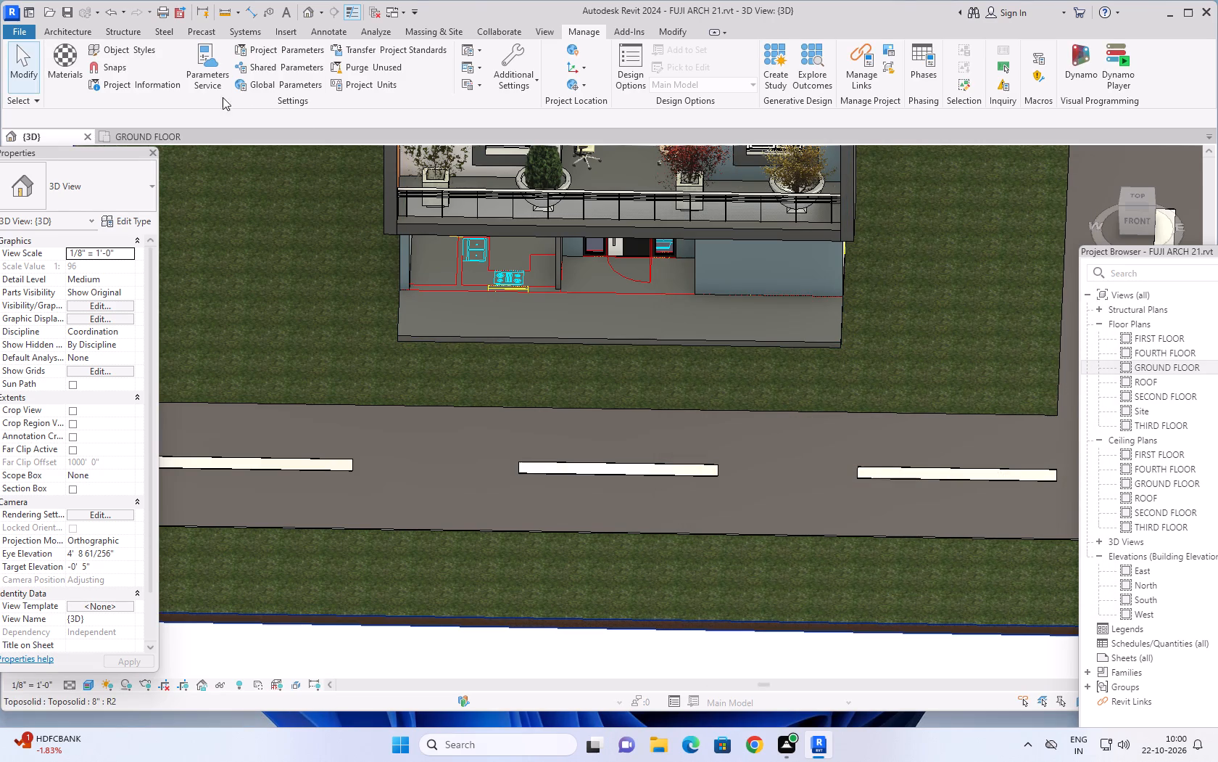
Reopen the L-shaped road's in-place model for editing.
left_click(405, 432)
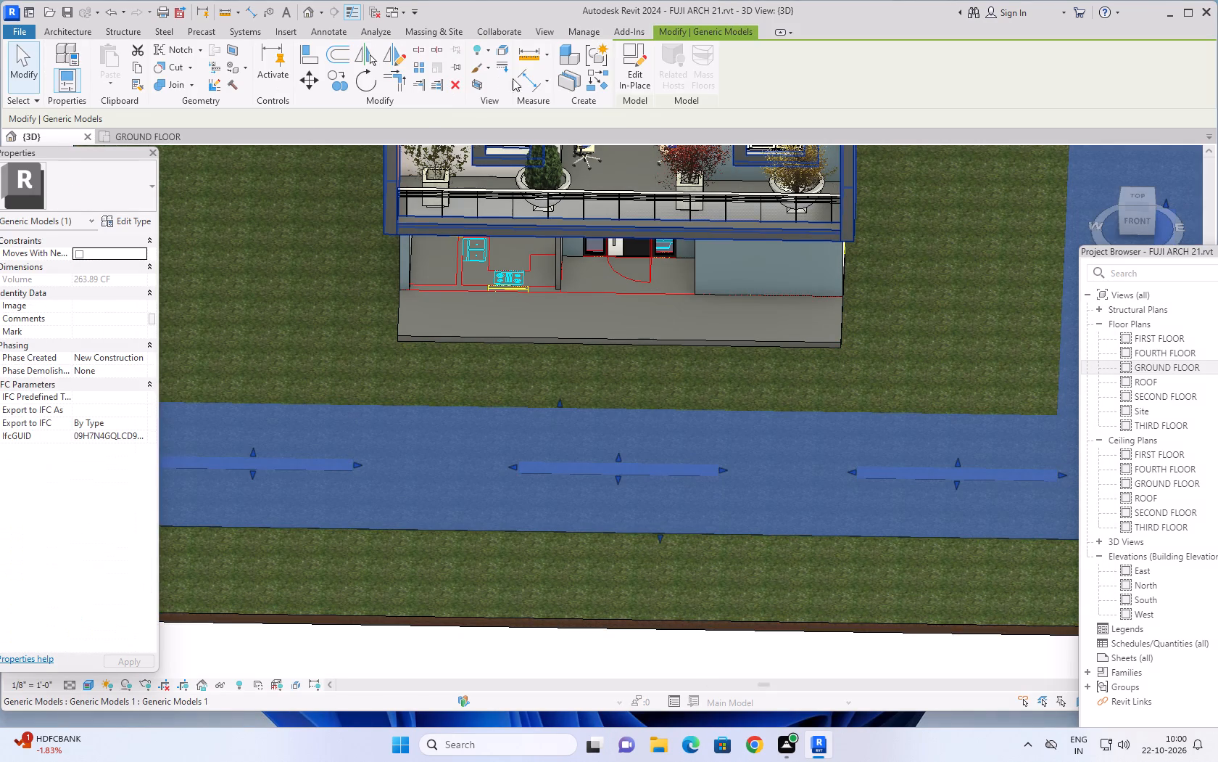
left_click(634, 67)
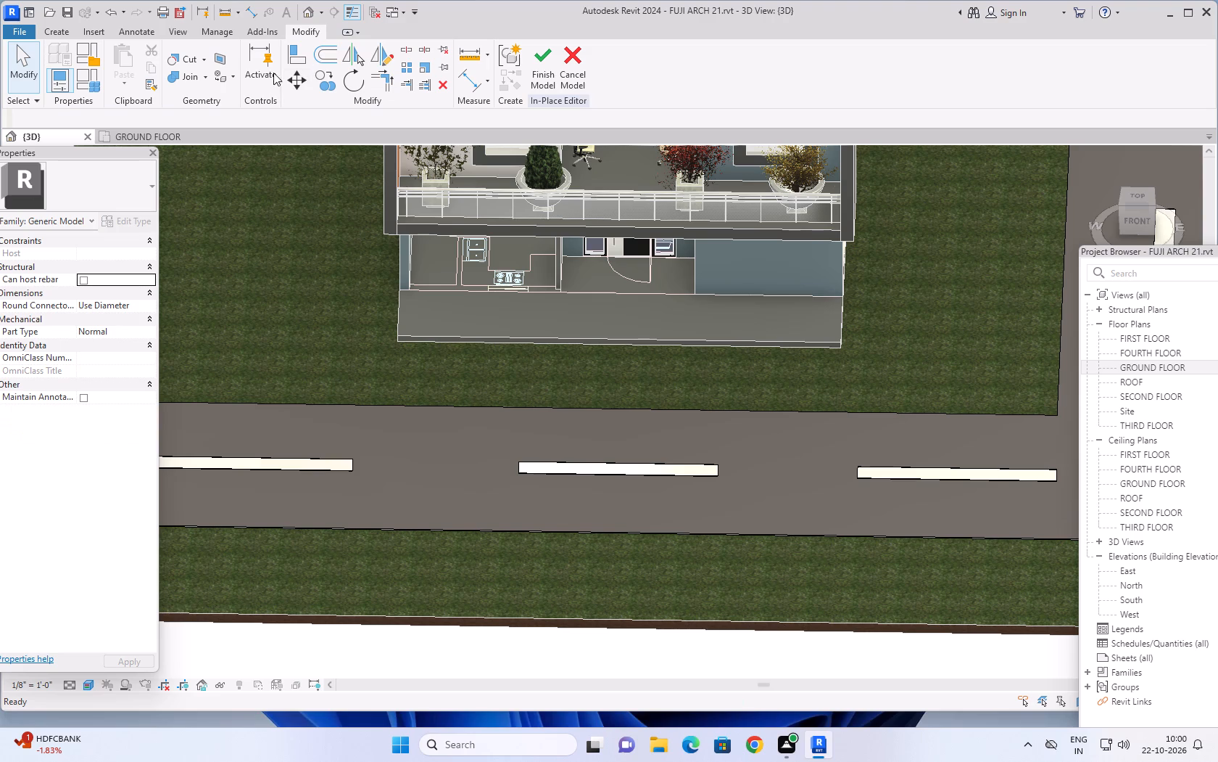
Start the Paint tool and look through the project materials for the "road" material.
left_click(220, 73)
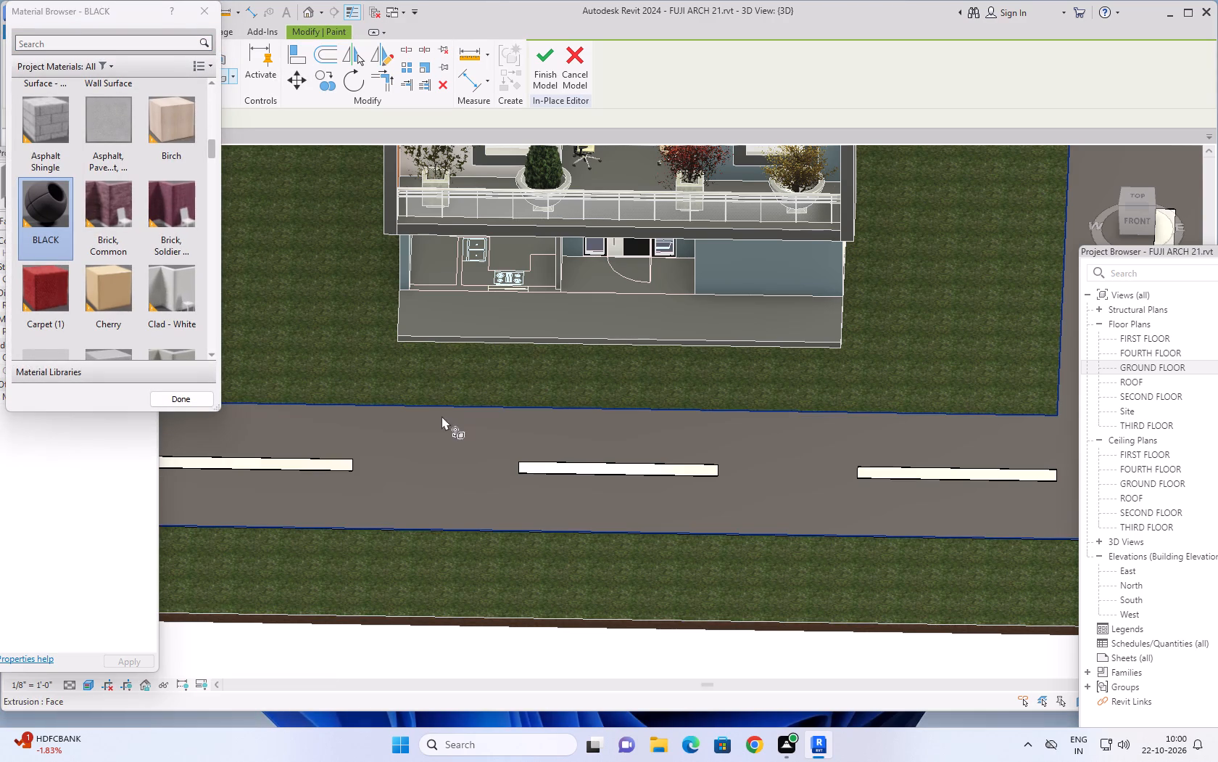
scroll(120, 186, "down", 3)
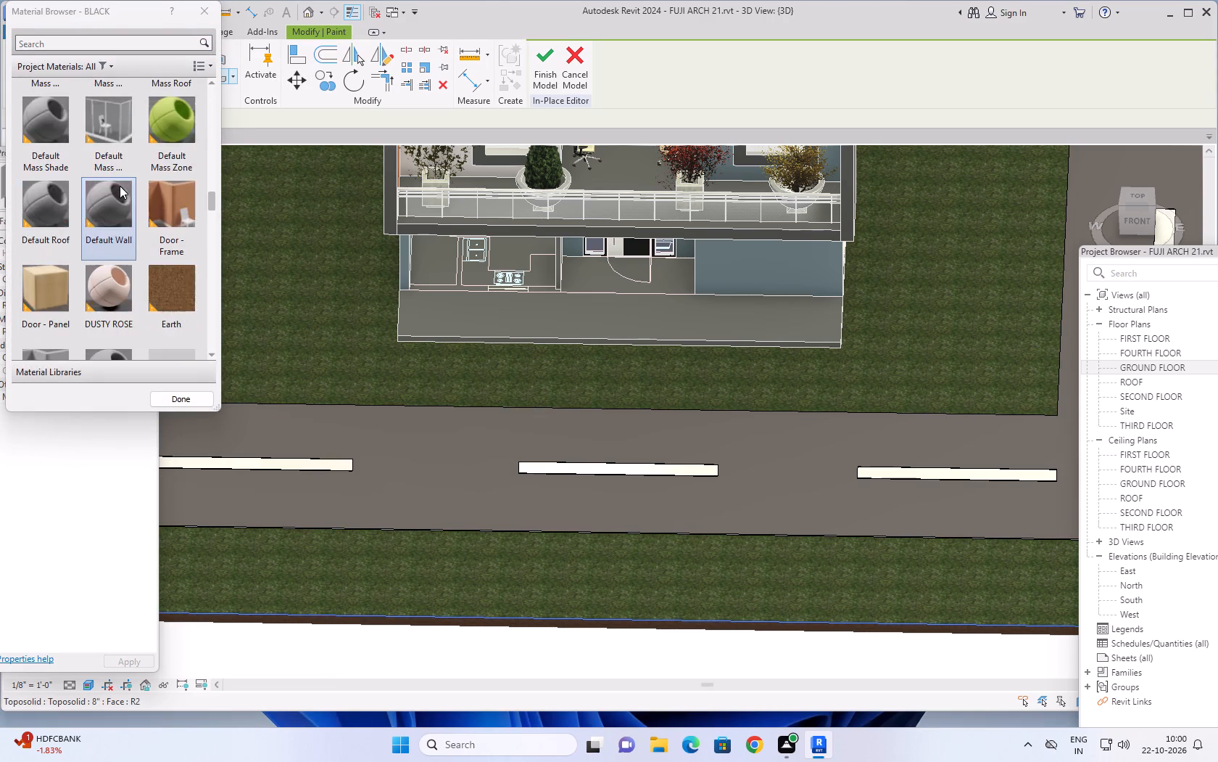
scroll(120, 186, "down", 10)
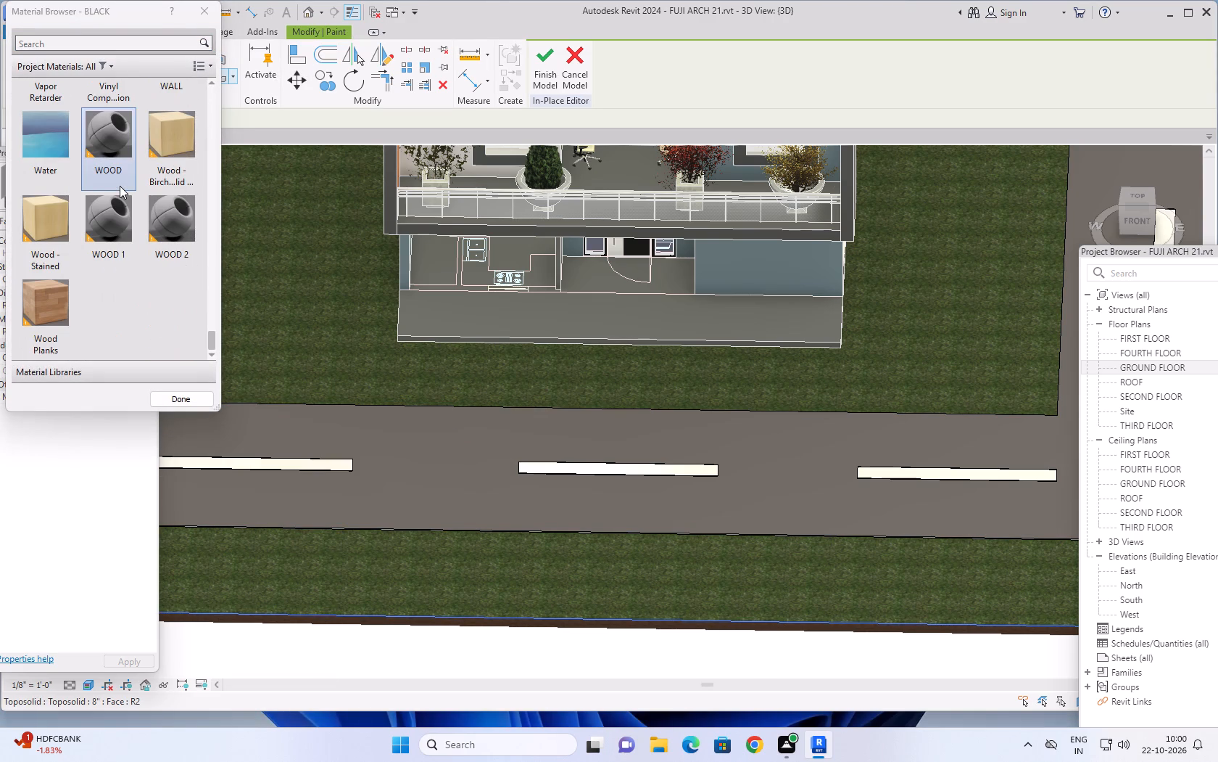
scroll(120, 186, "down", 3)
scroll(120, 213, "up", 4)
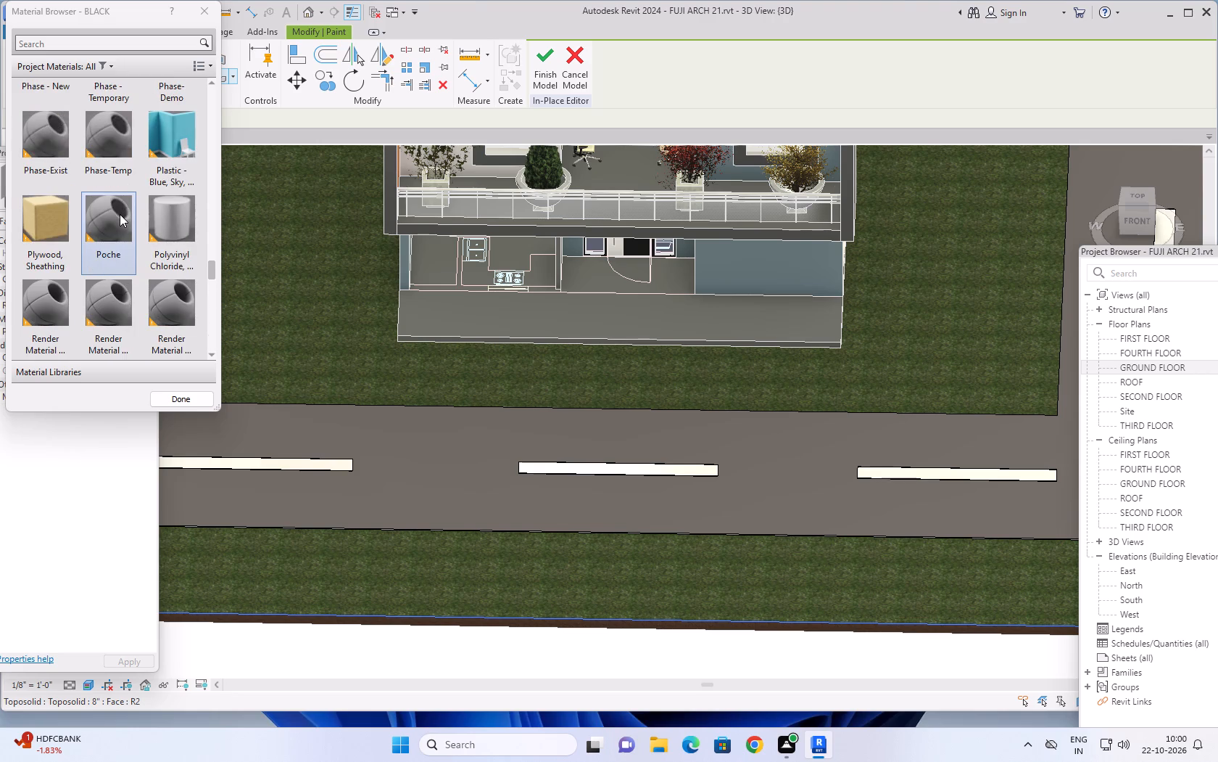
scroll(120, 214, "up", 3)
scroll(117, 214, "down", 1)
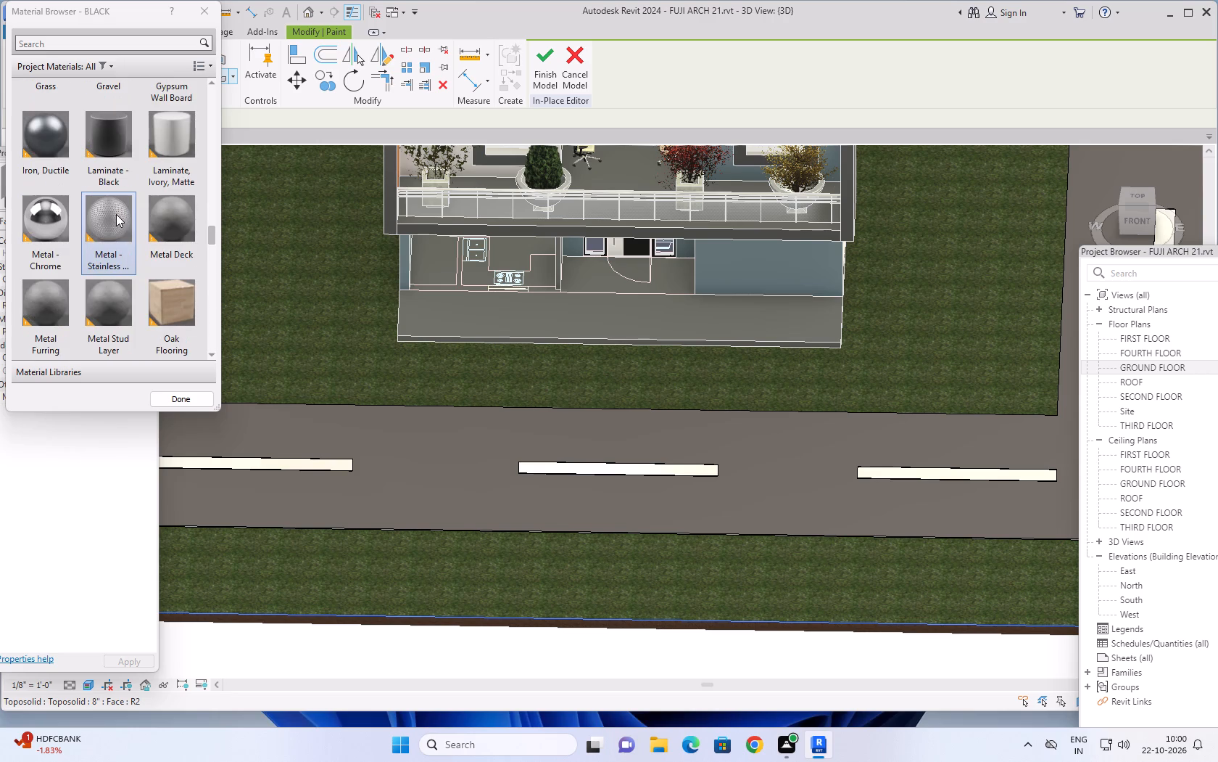
scroll(116, 214, "down", 3)
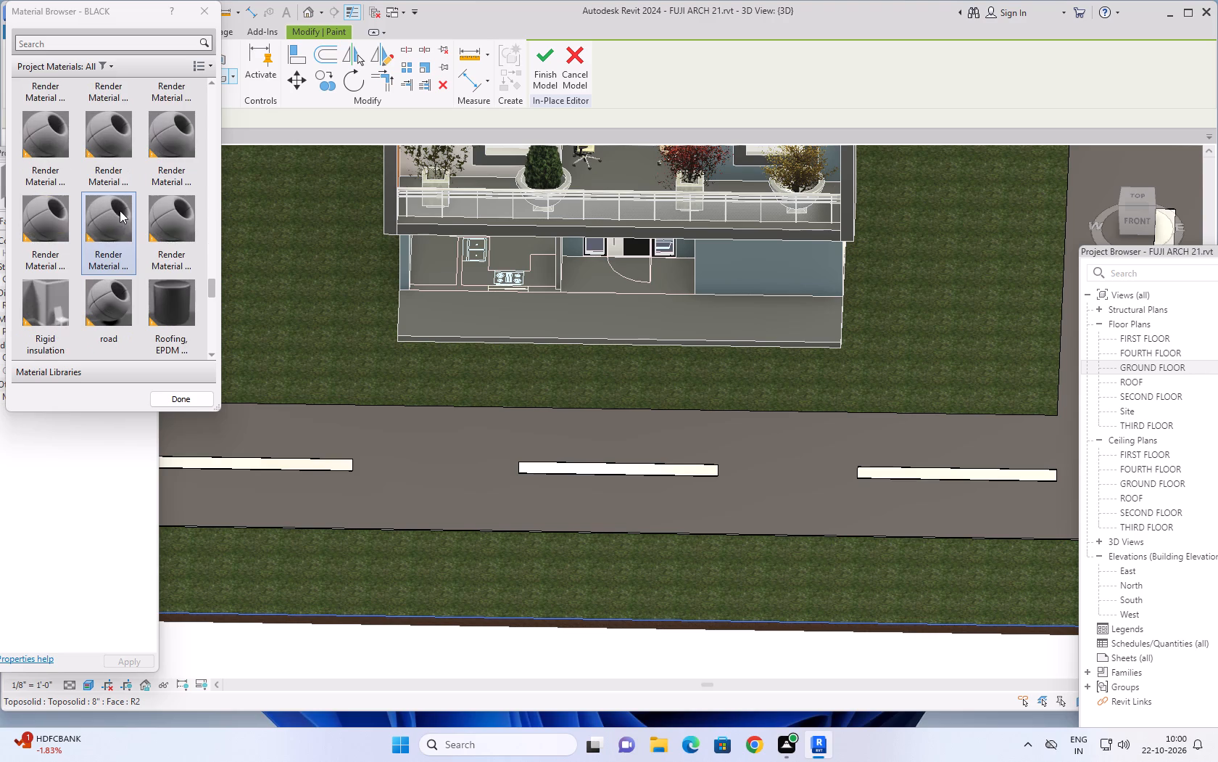
scroll(120, 210, "down", 1)
scroll(120, 210, "up", 2)
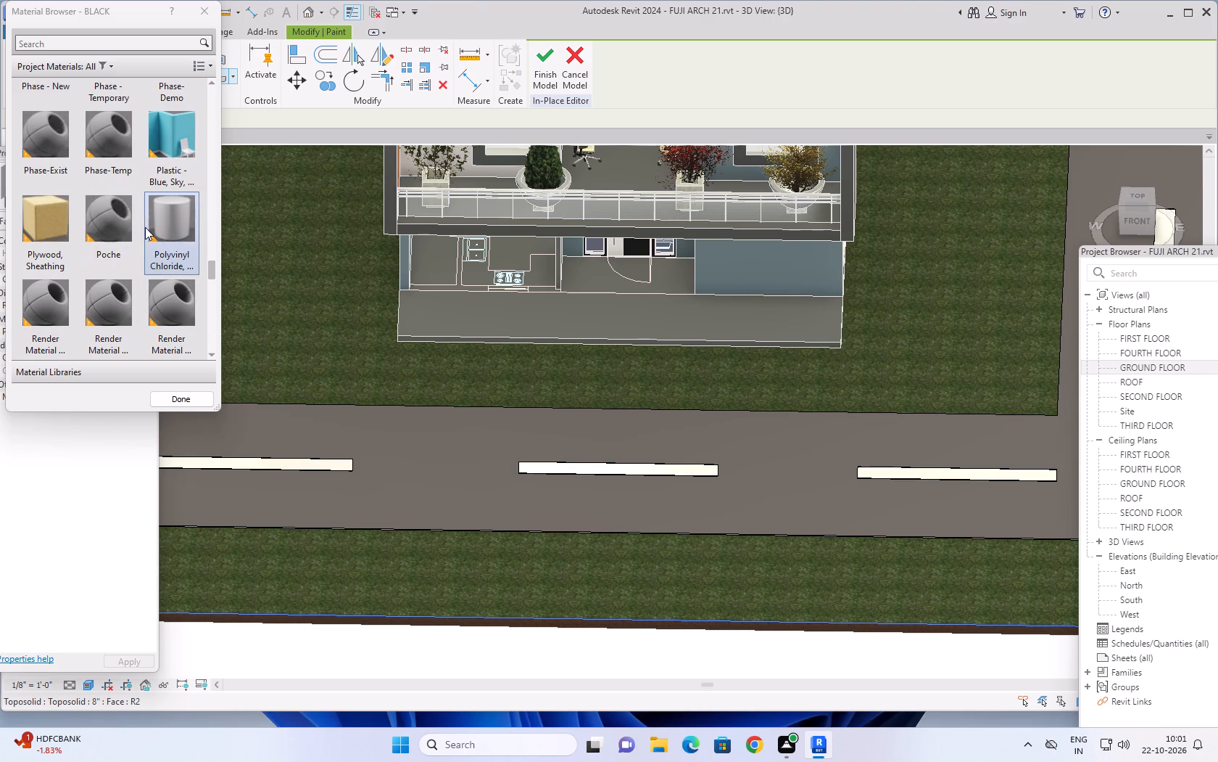
scroll(133, 222, "down", 2)
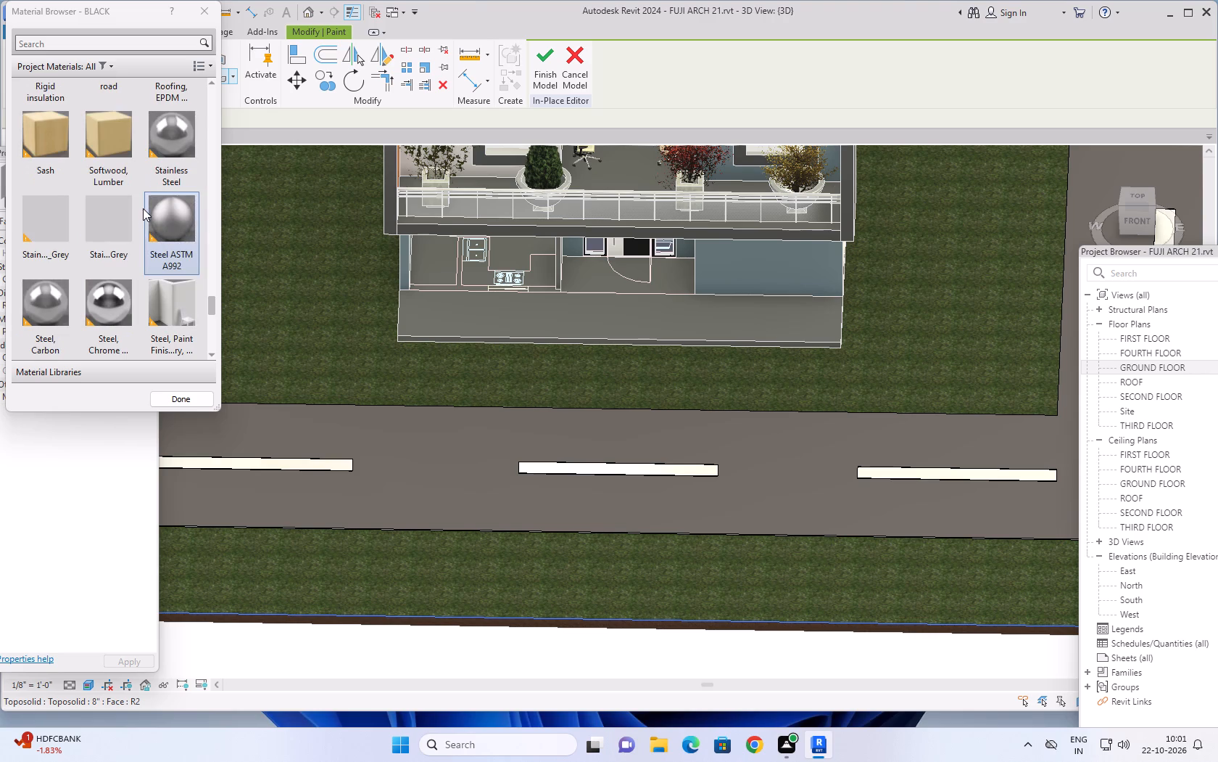
scroll(117, 200, "down", 1)
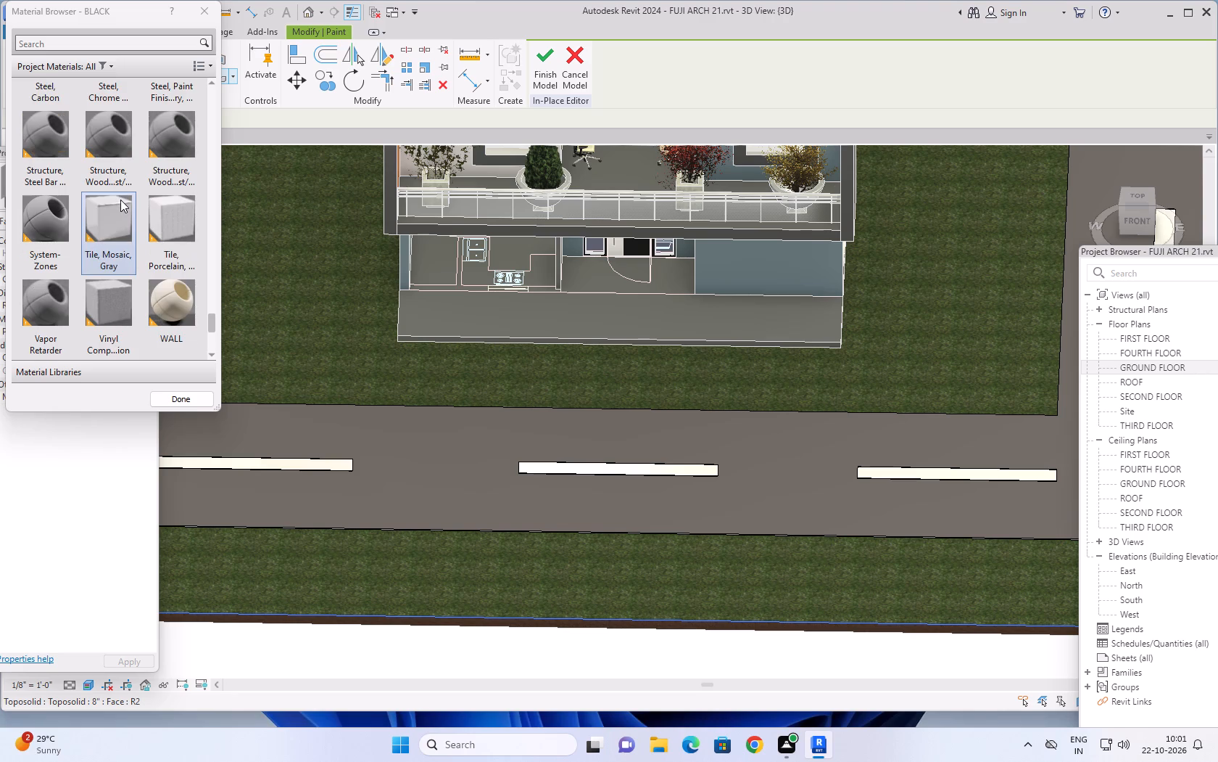
scroll(120, 200, "down", 3)
scroll(130, 213, "up", 2)
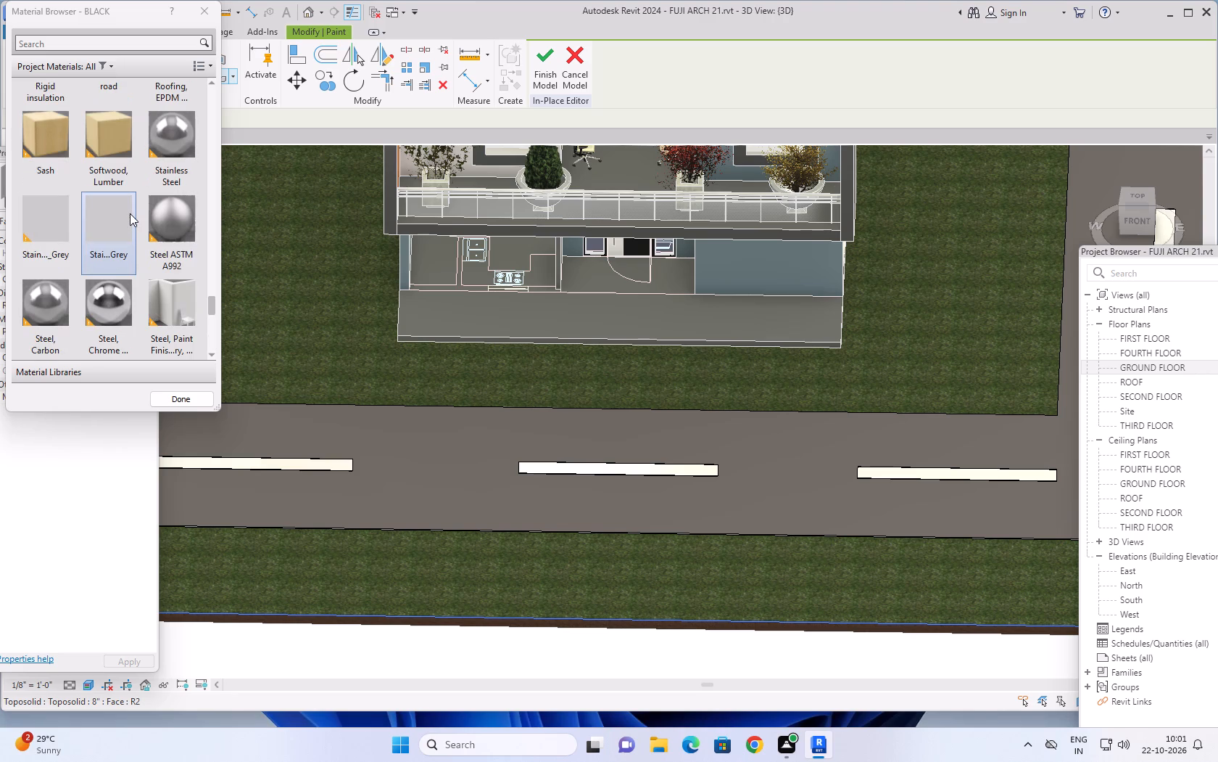
scroll(130, 213, "up", 2)
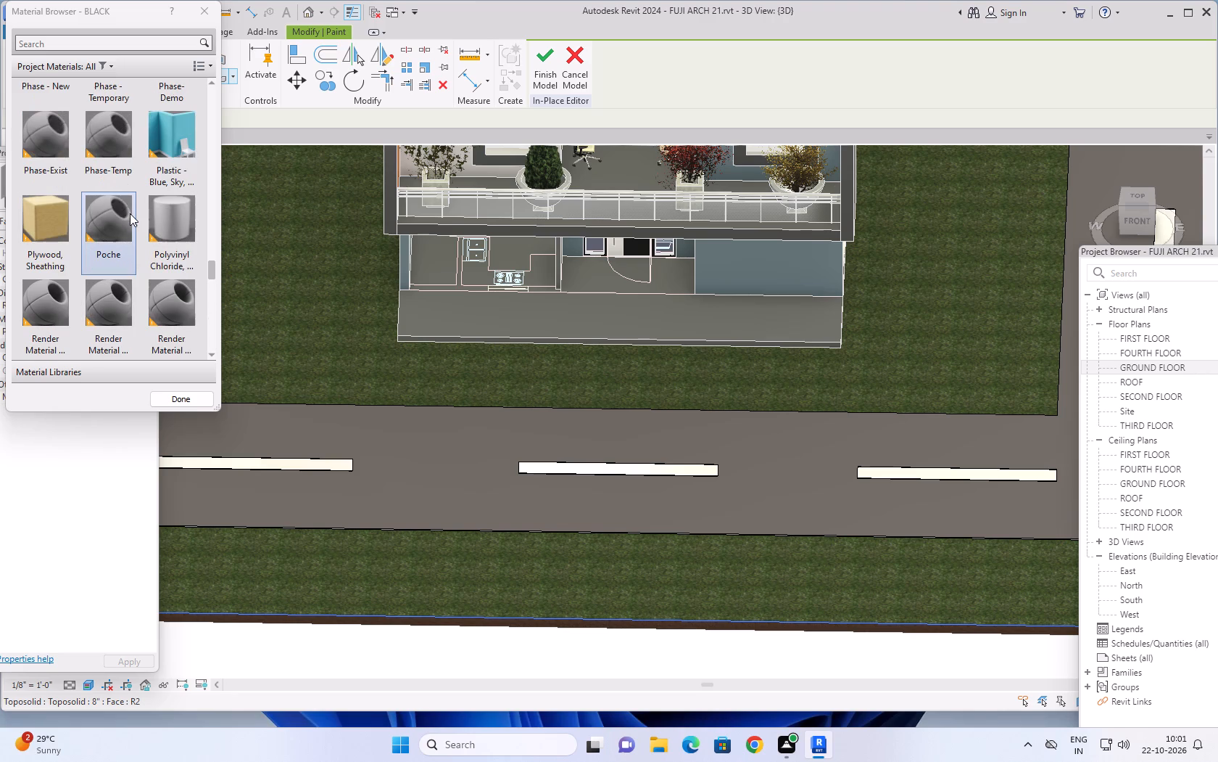
scroll(136, 235, "up", 1)
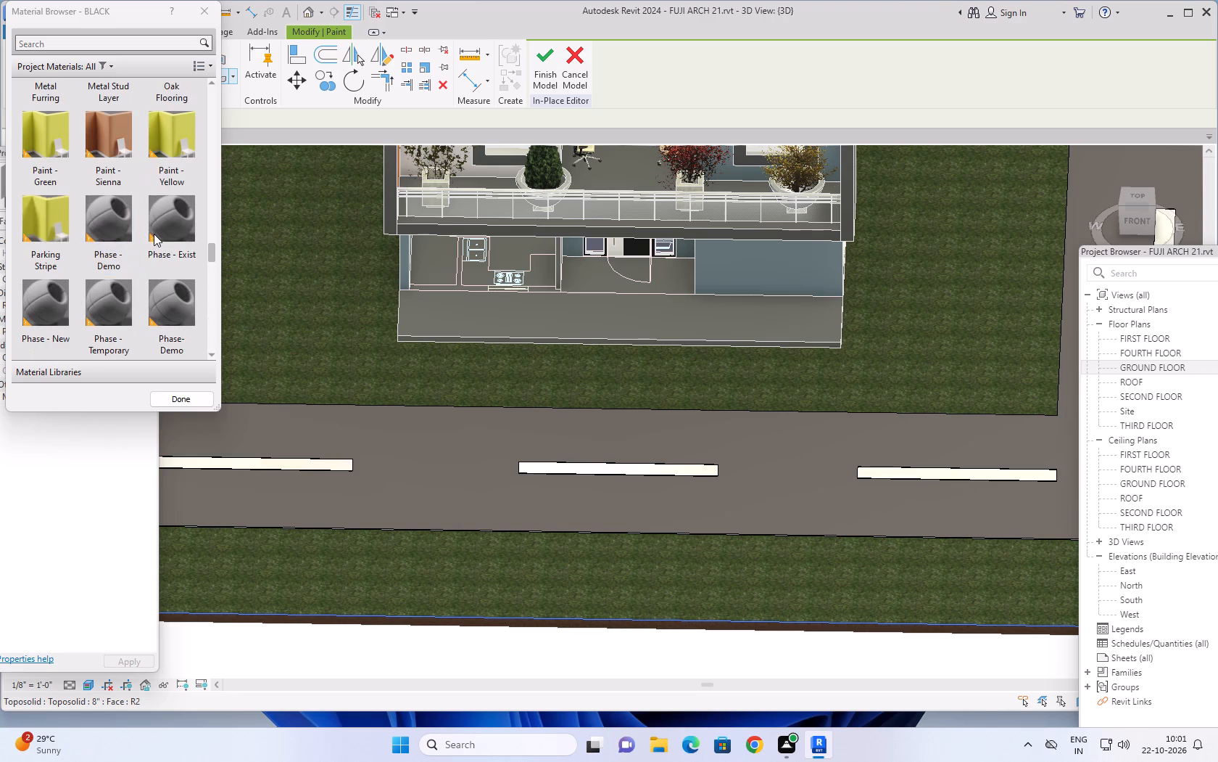
scroll(113, 241, "up", 4)
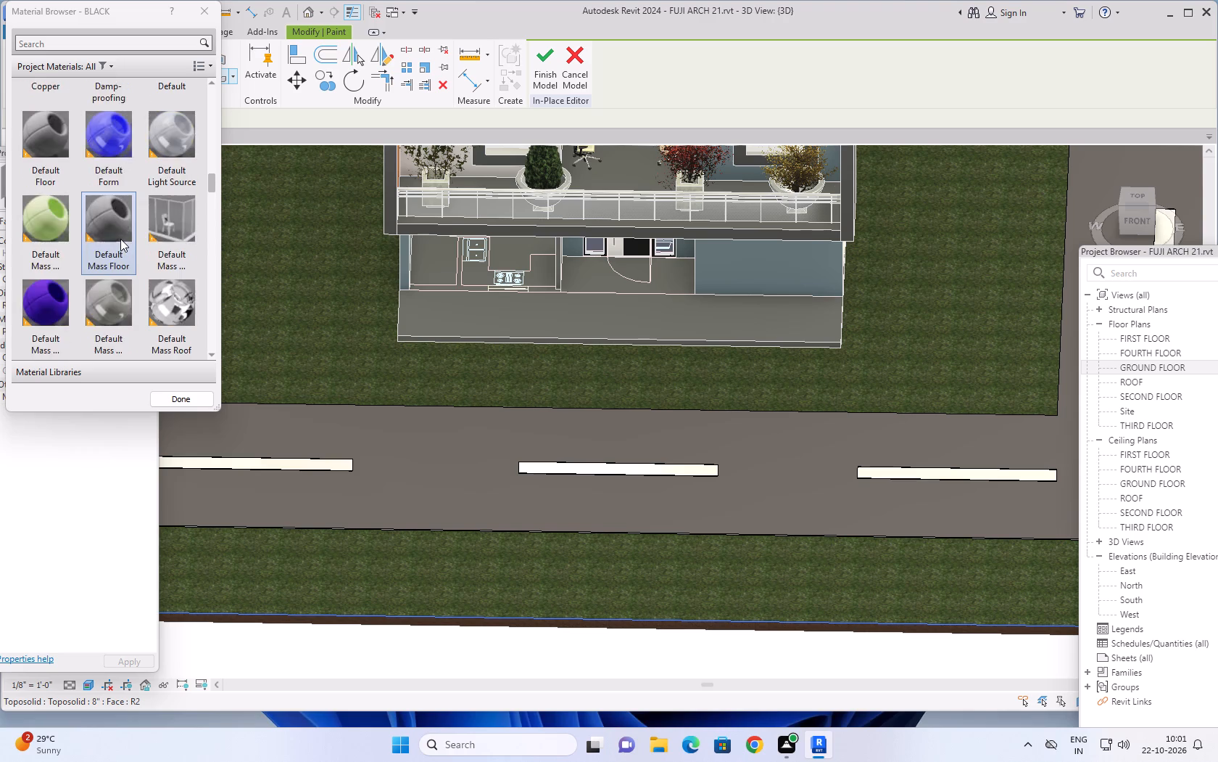
scroll(120, 239, "up", 4)
scroll(120, 239, "down", 3)
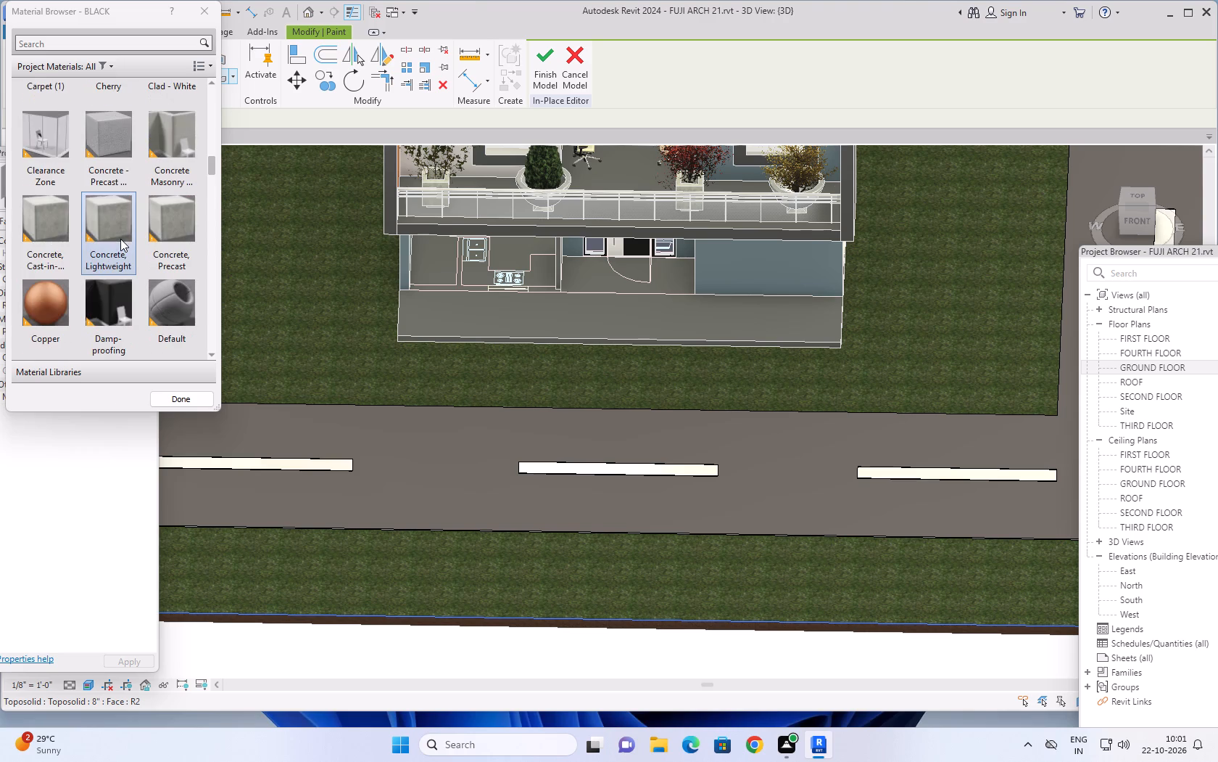
Search the materials for "road" and paint the top face of the L-shaped road with the road material.
left_click(117, 47)
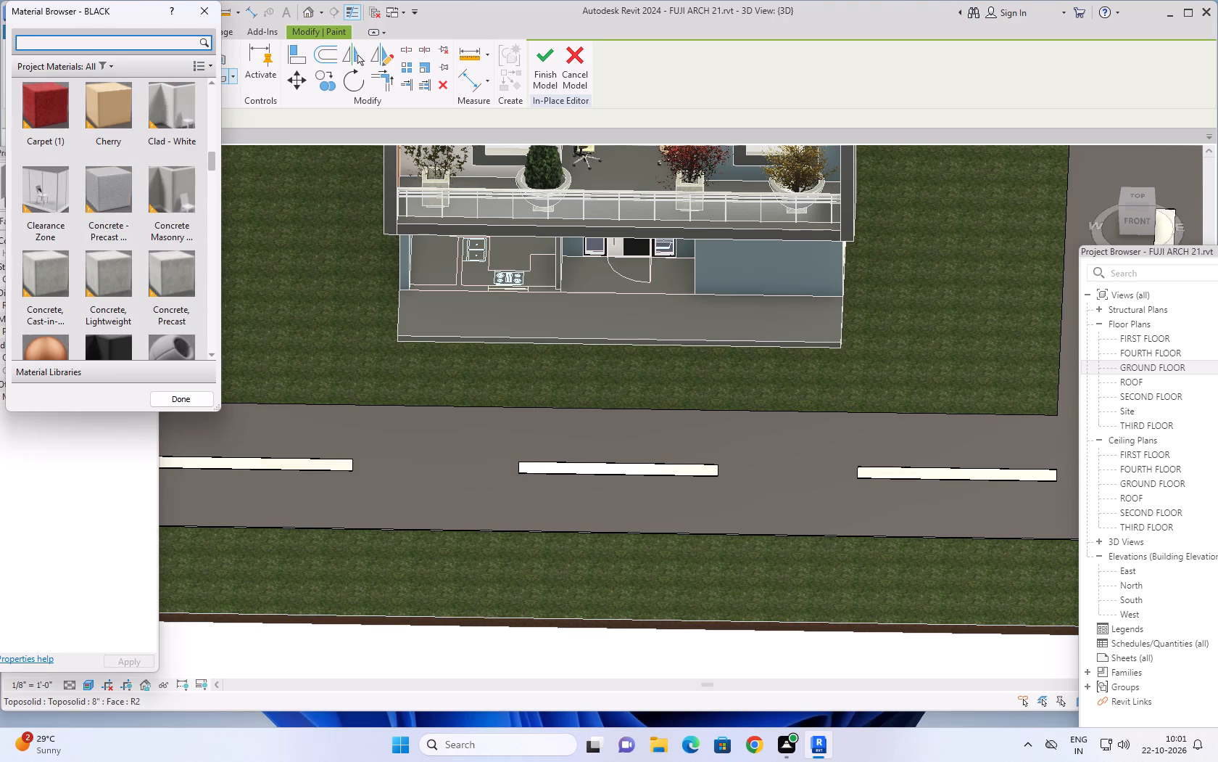
type("road")
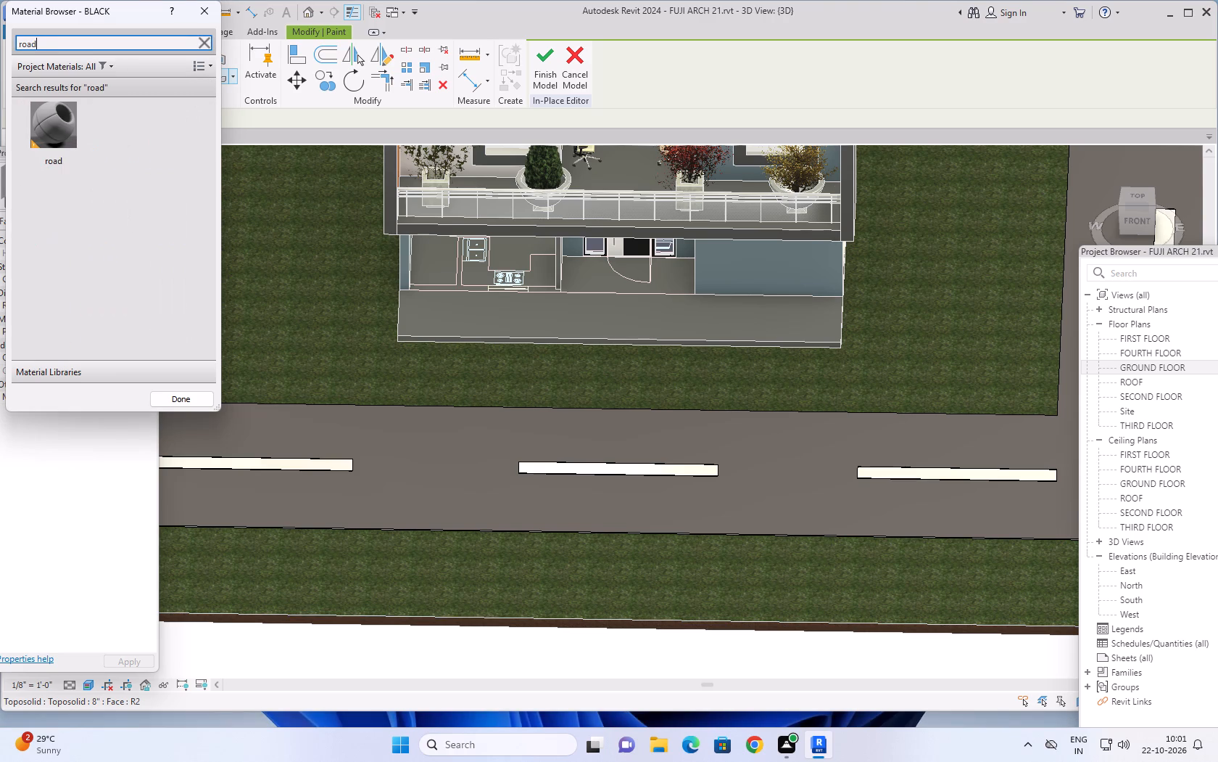
left_click(28, 136)
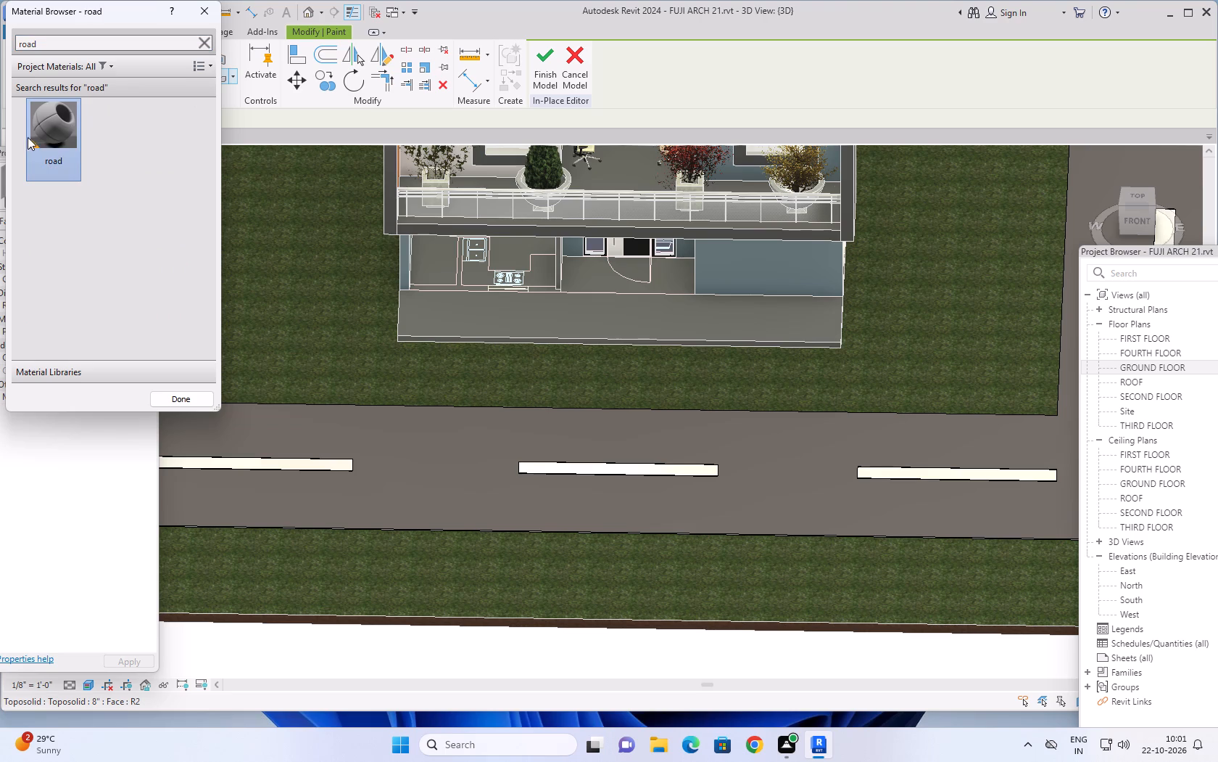
left_click(54, 134)
left_click(413, 431)
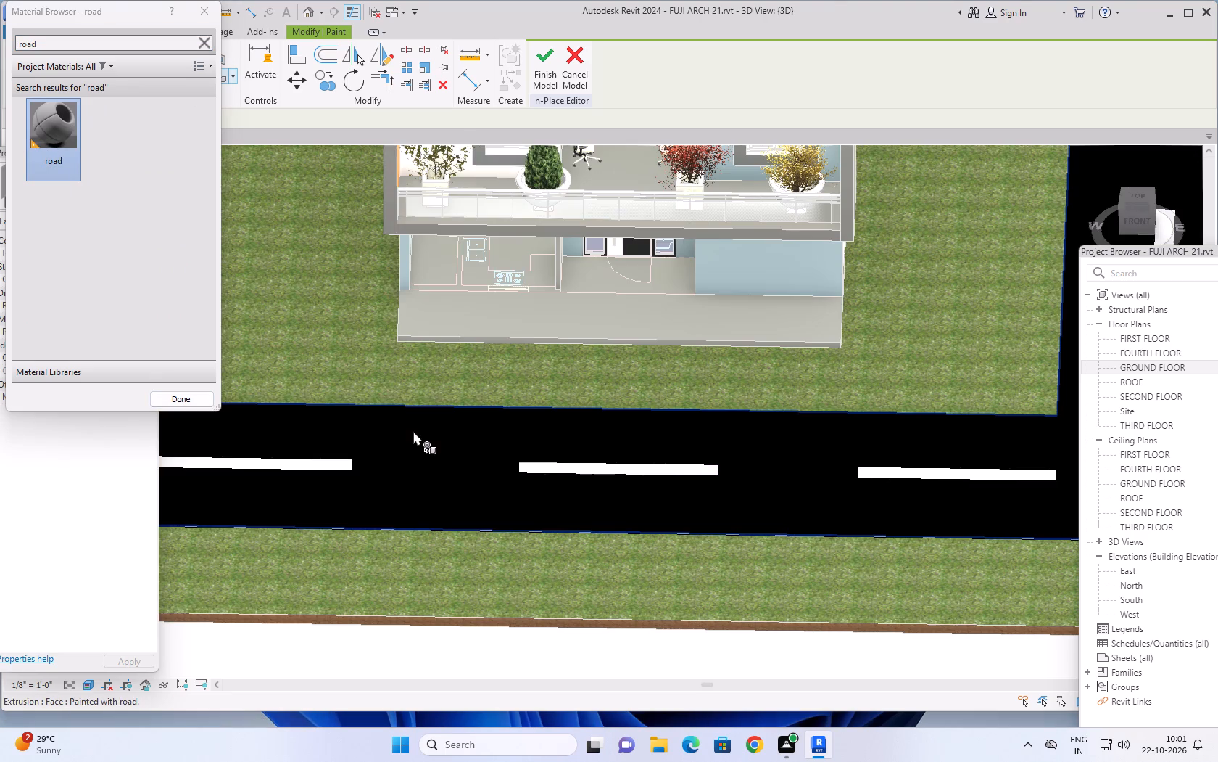
Finish the L-shaped road's in-place model and clear the selection.
scroll(454, 427, "down", 3)
scroll(518, 441, "down", 1)
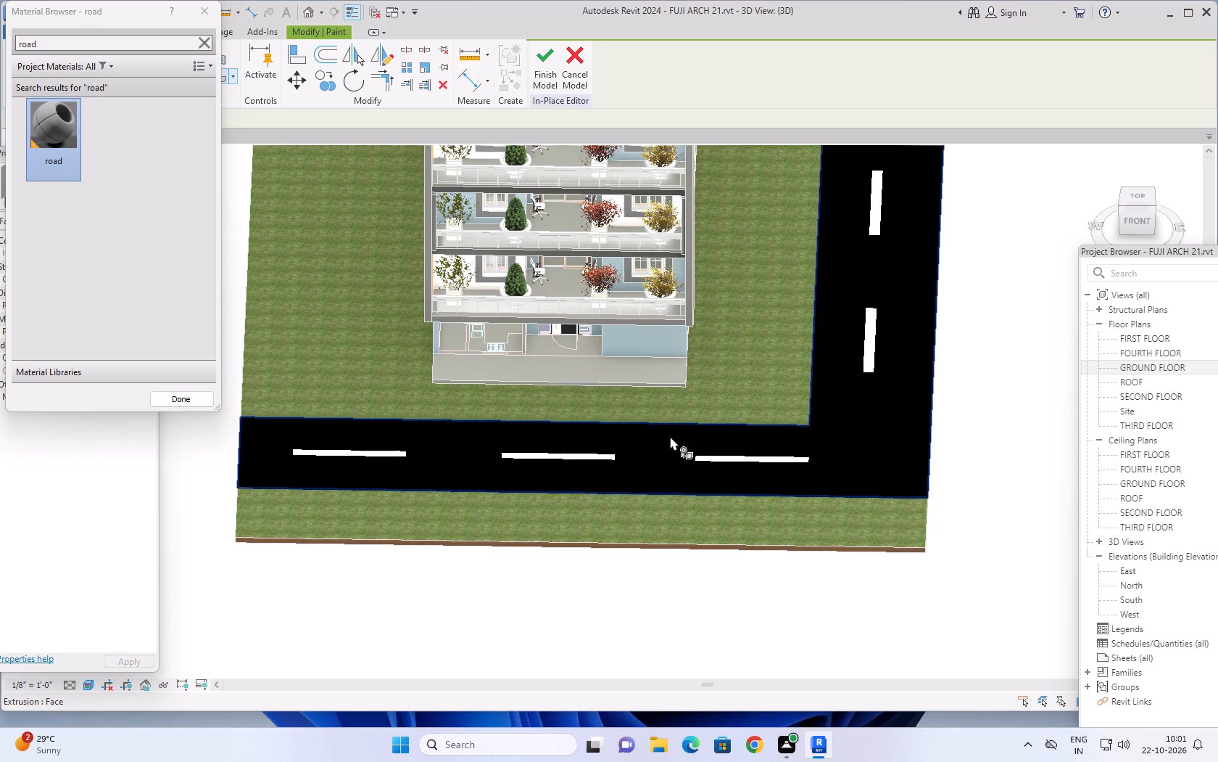
middle_click_drag(690, 433, 816, 316, "shift")
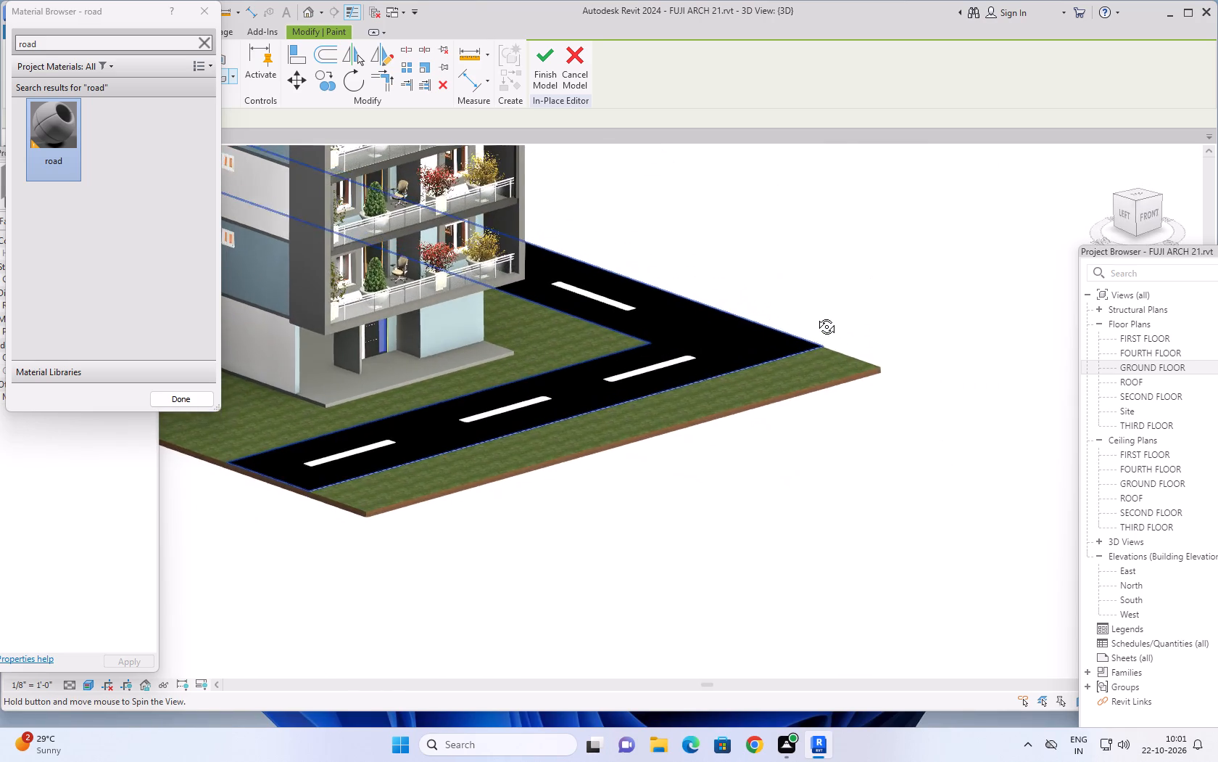
middle_click_drag(816, 316, 752, 337, "shift")
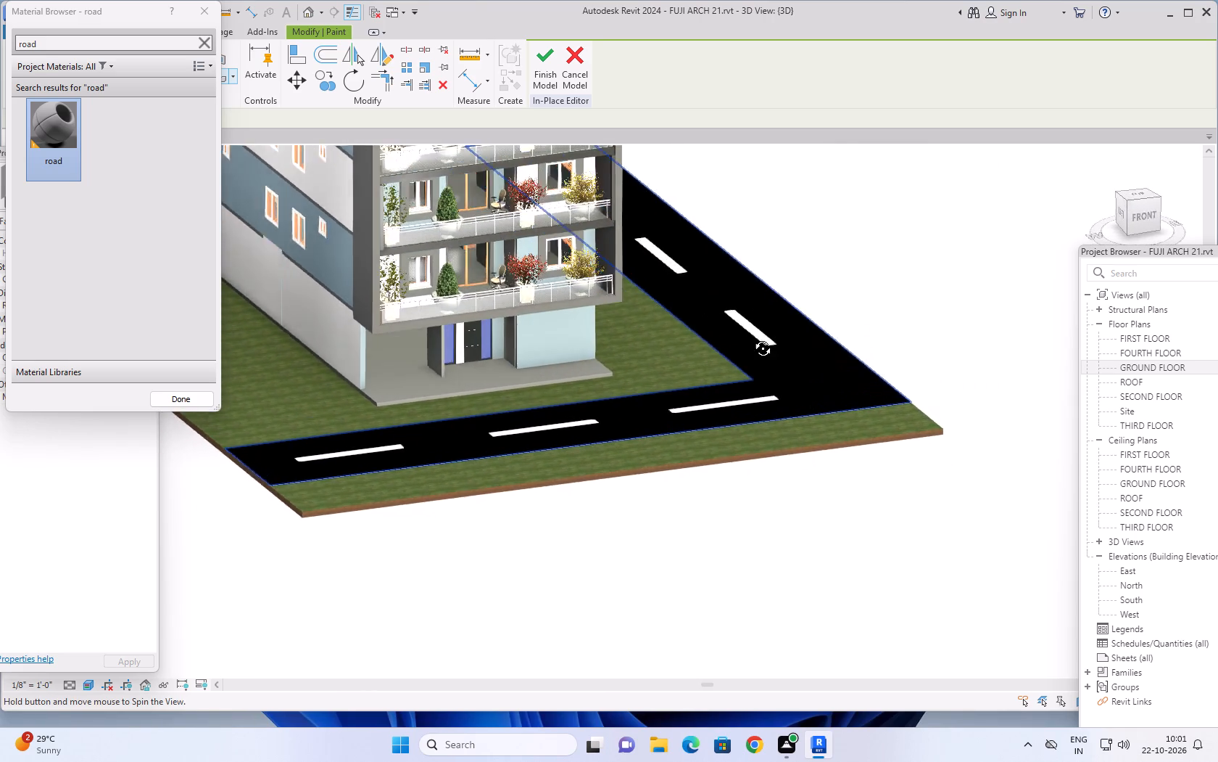
middle_click_drag(752, 337, 710, 261, "shift")
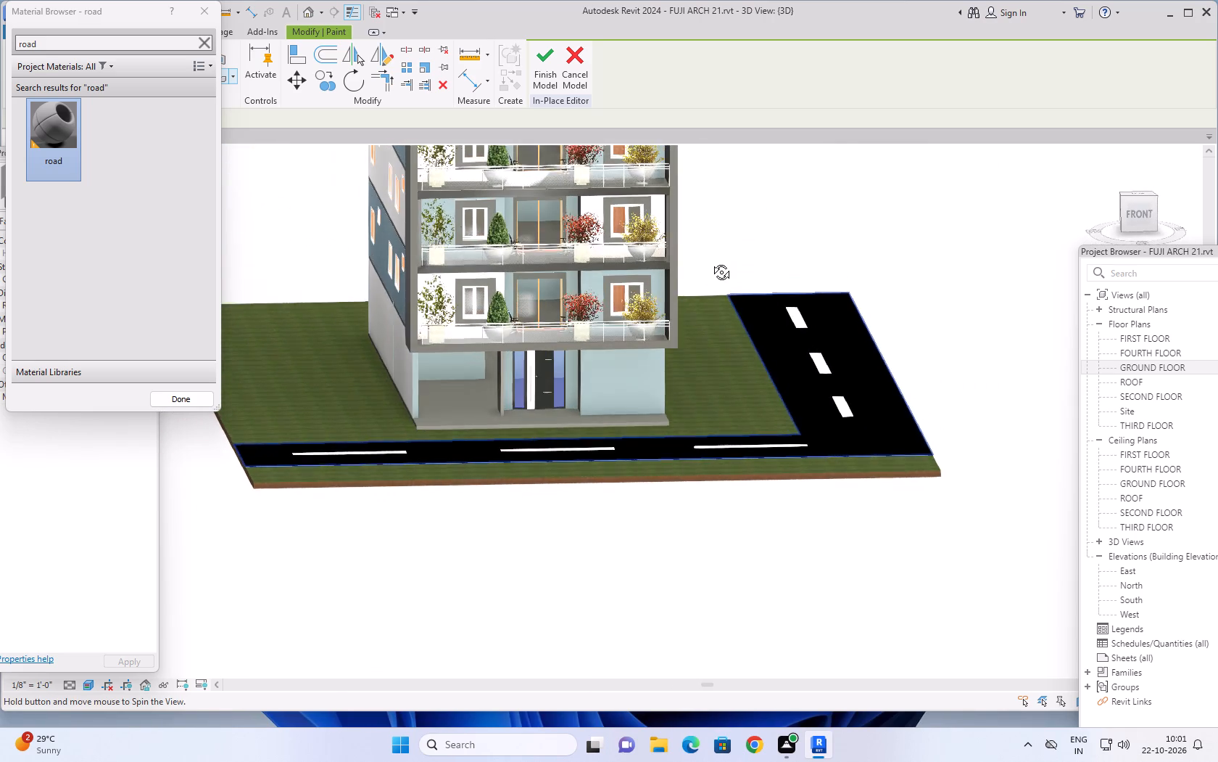
middle_click_drag(710, 261, 713, 266, "shift")
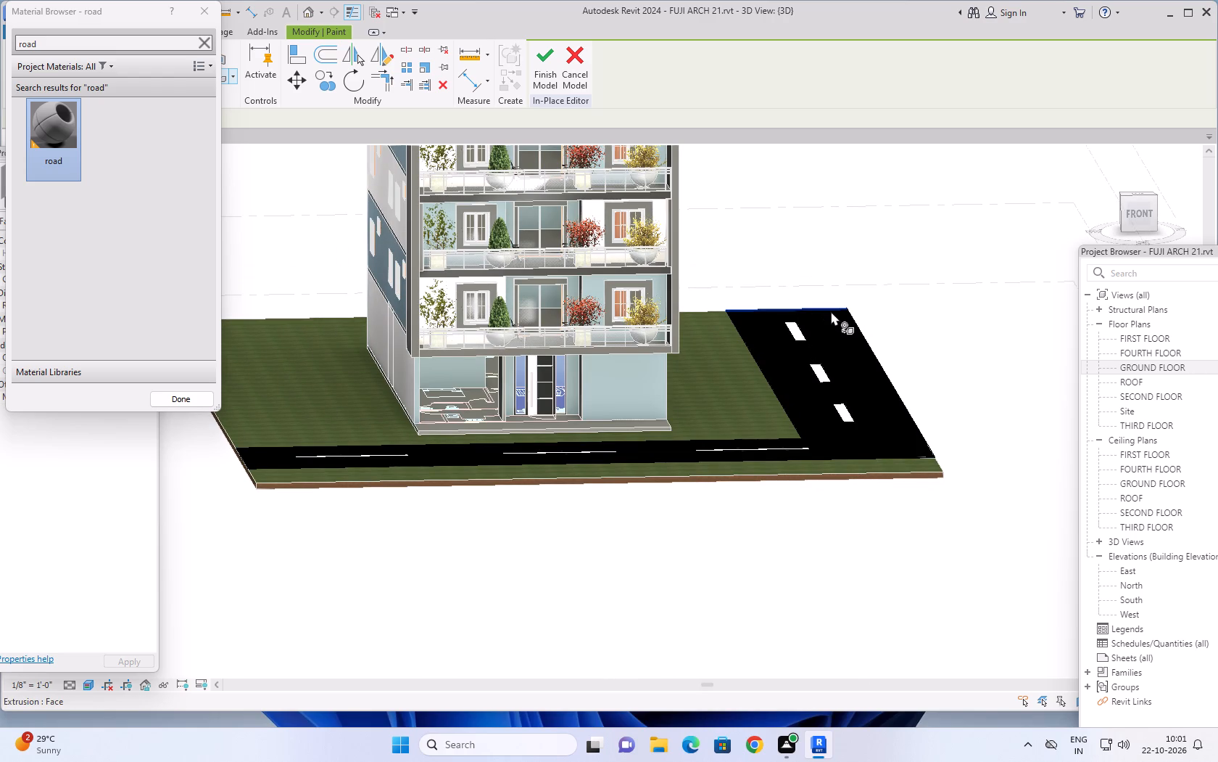
left_click(548, 61)
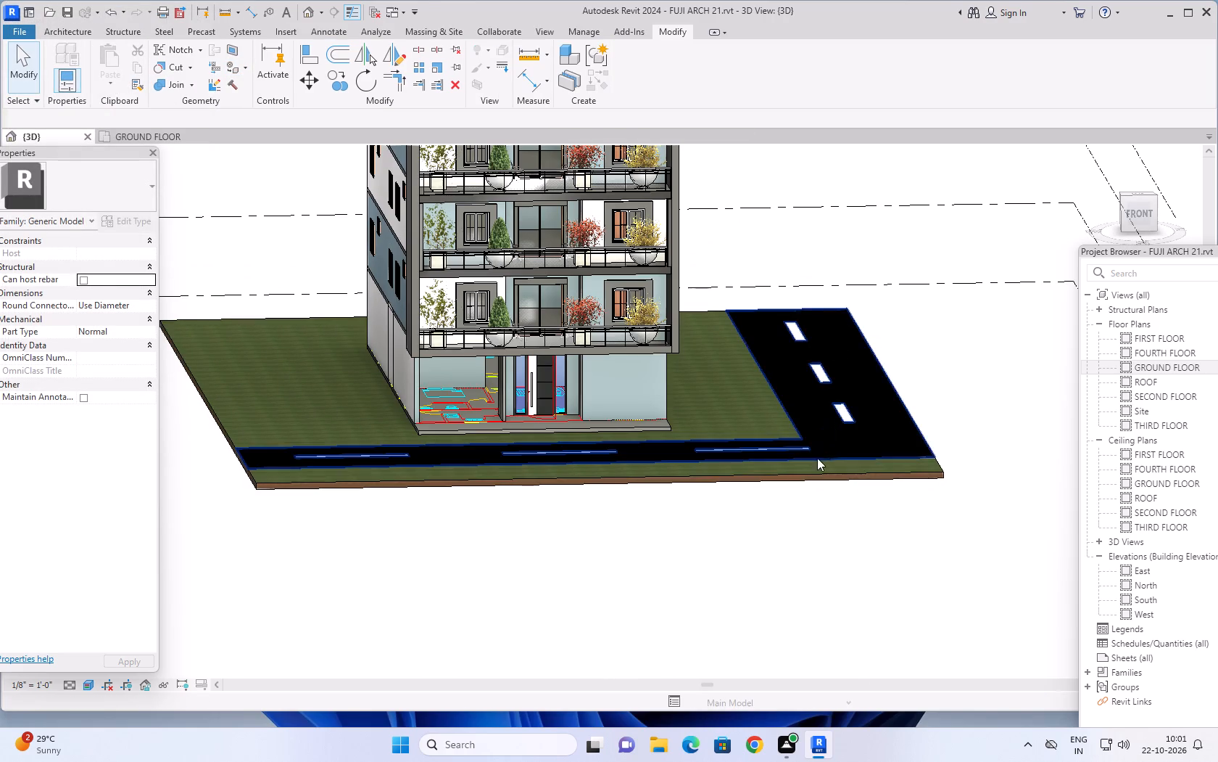
key("Escape")
key("Escape")
Examine the painted road and its lane markings around the building from several angles in 3D.
scroll(539, 469, "up", 2)
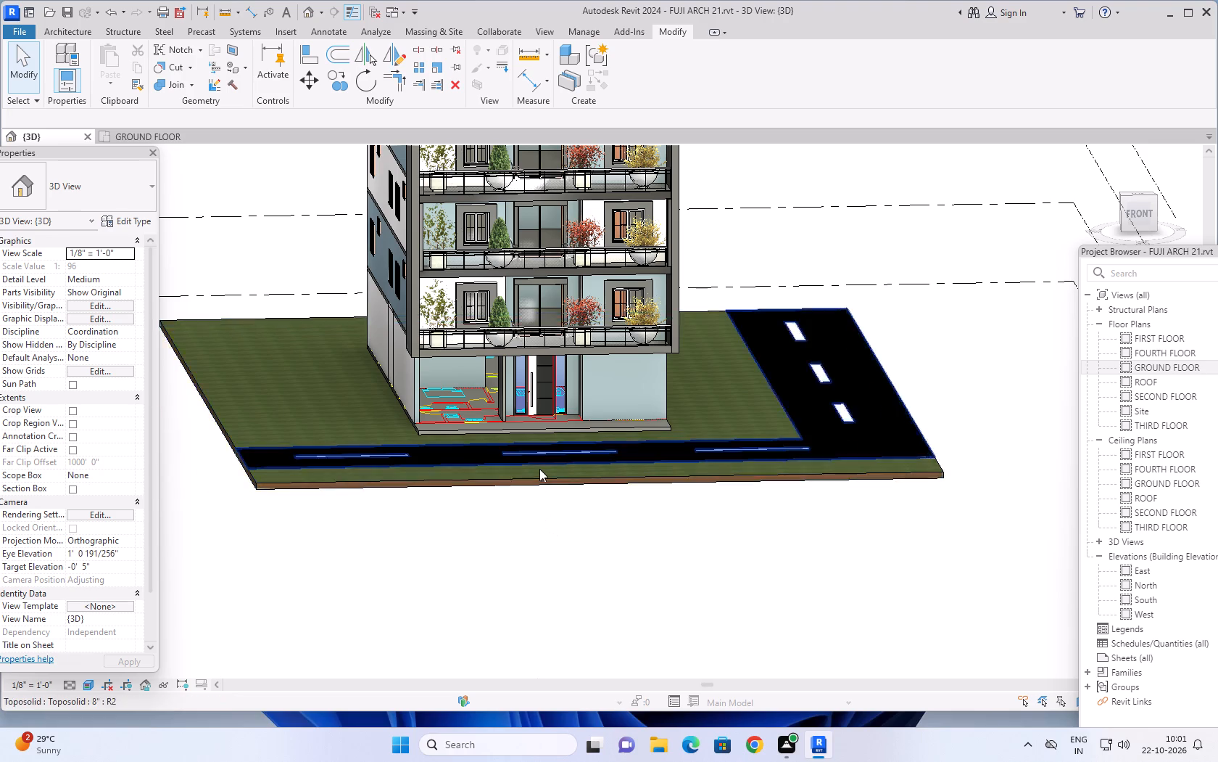
scroll(539, 469, "up", 3)
middle_click_drag(587, 452, 732, 382, "shift")
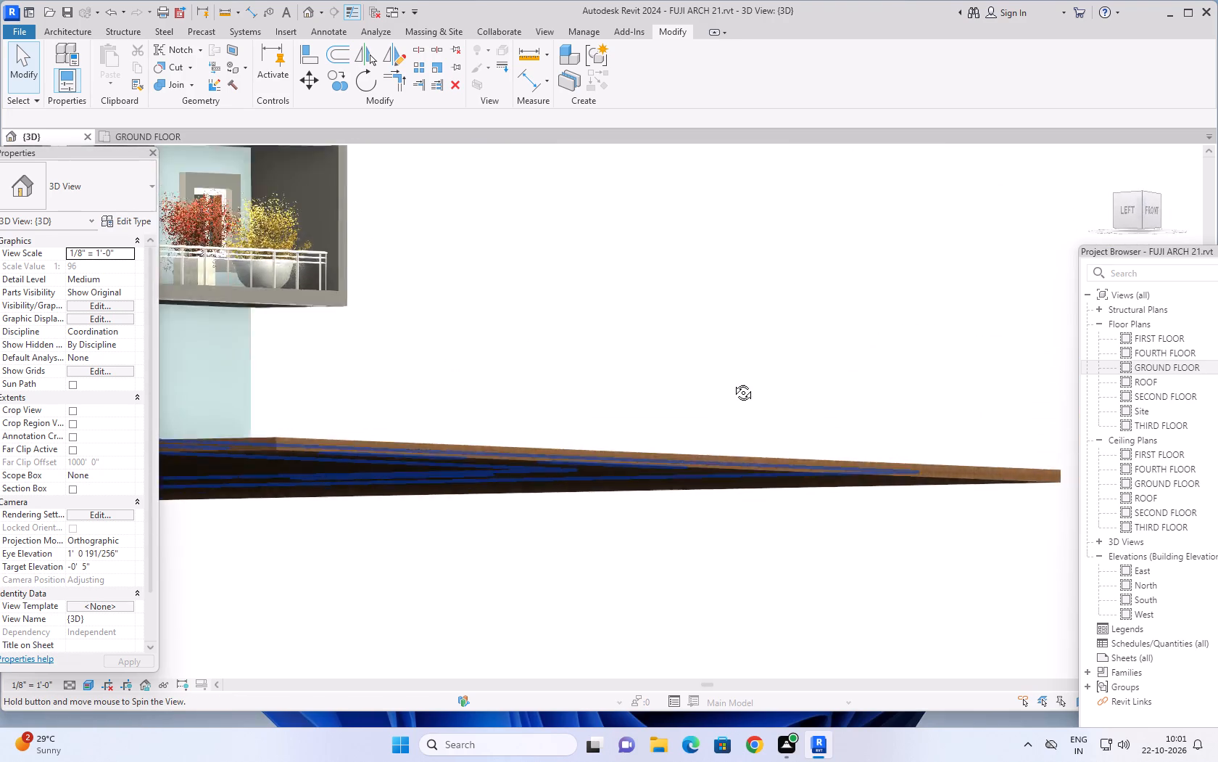
middle_click_drag(732, 382, 576, 470, "shift")
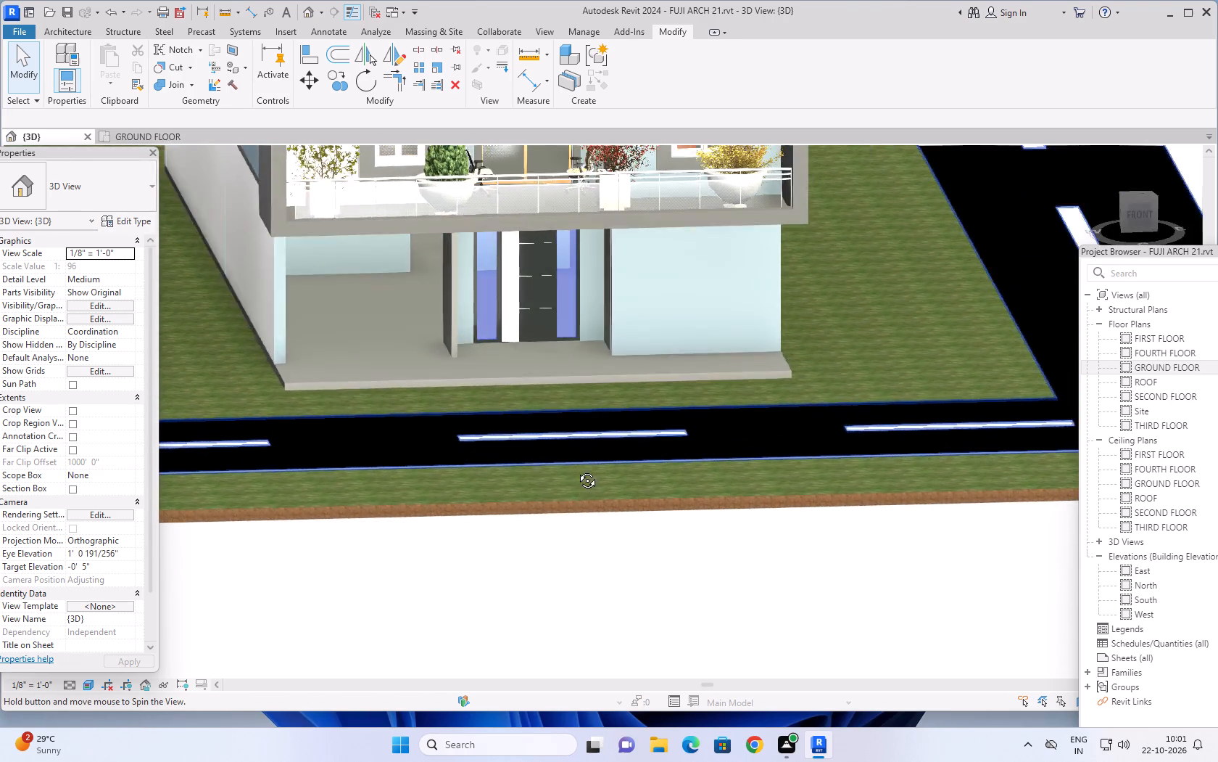
middle_click_drag(576, 470, 560, 429, "shift")
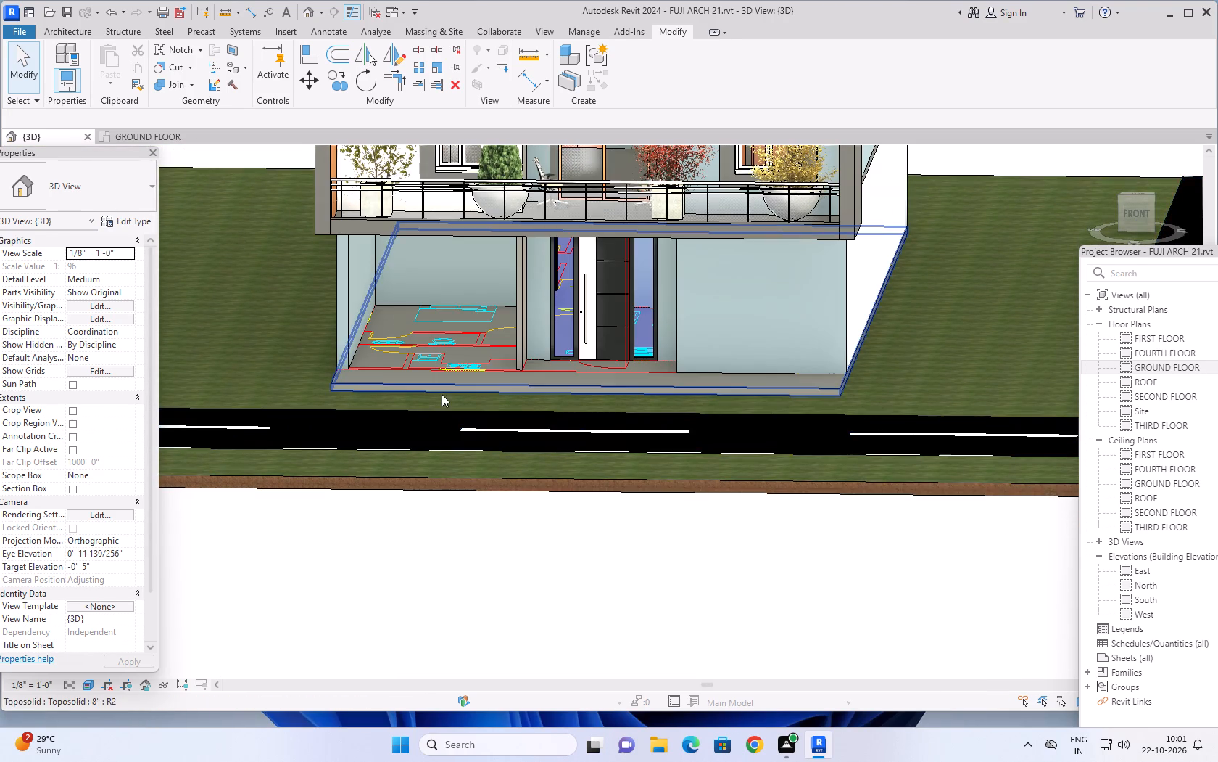
middle_click_drag(442, 403, 546, 398, "shift")
scroll(563, 372, "down", 2)
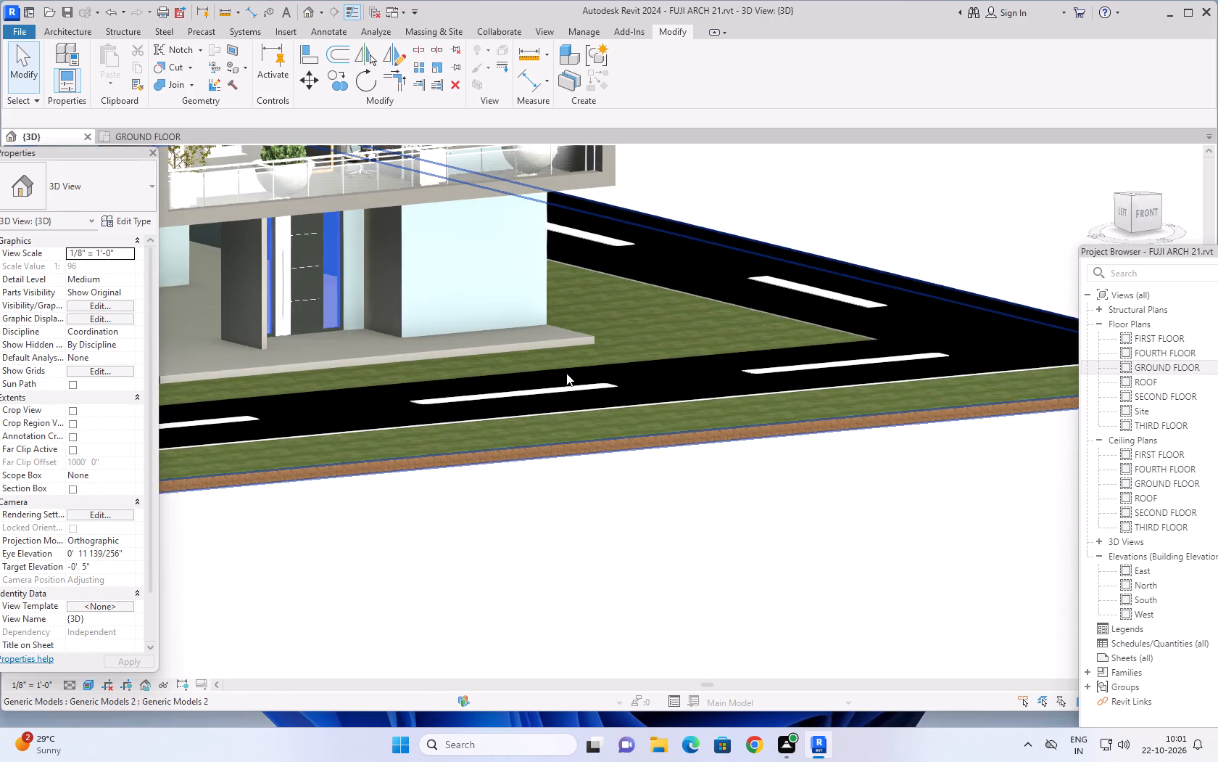
scroll(568, 374, "down", 2)
middle_click_drag(465, 375, 519, 452)
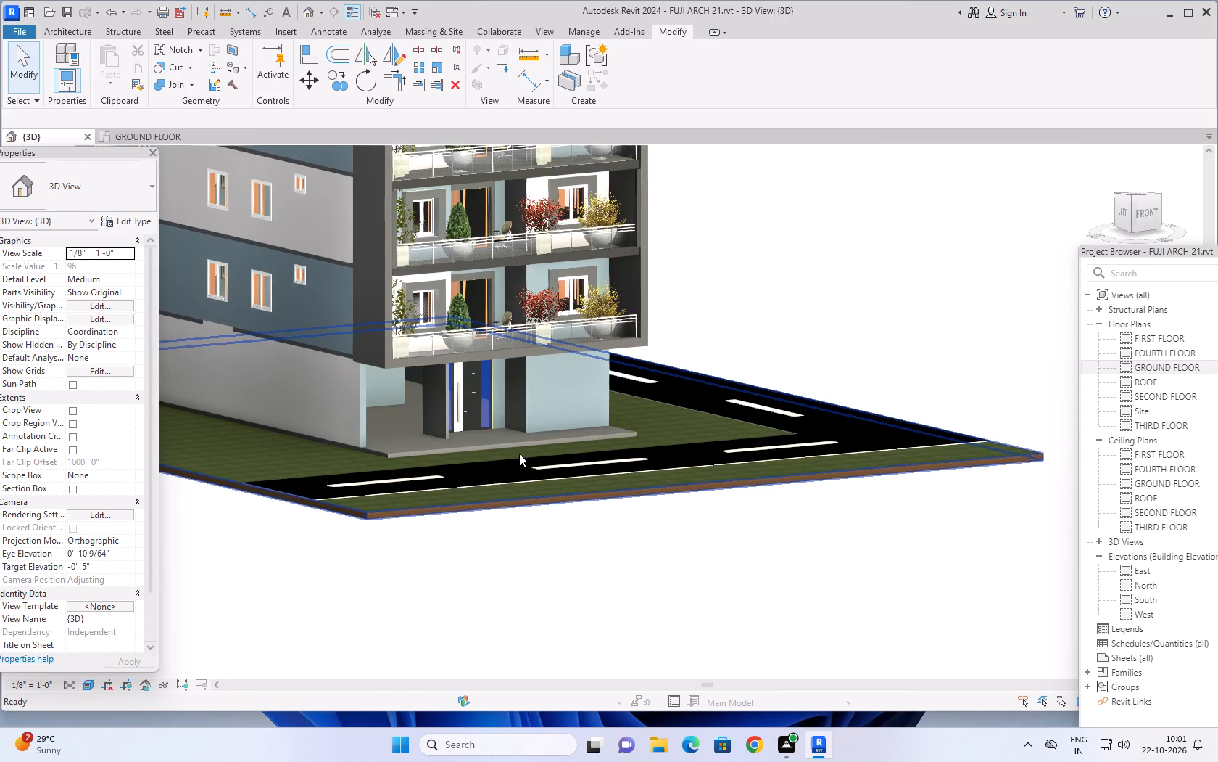
middle_click_drag(657, 406, 679, 470)
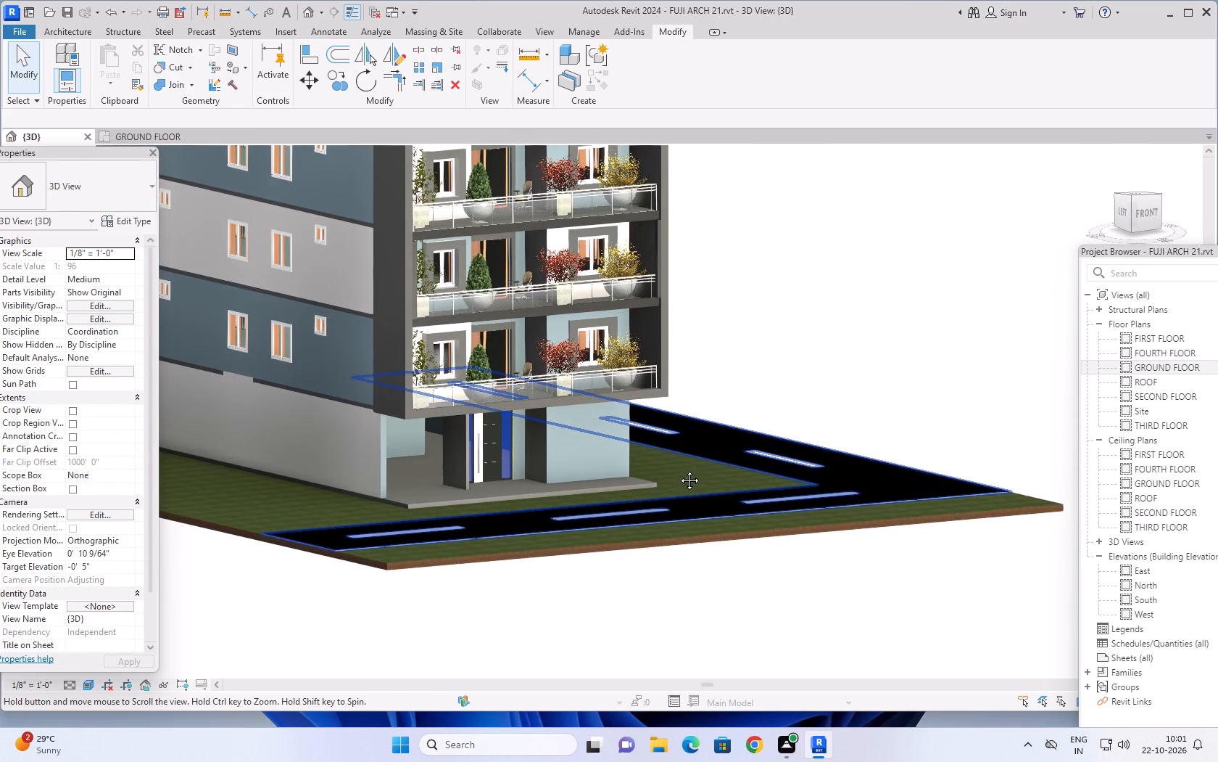
Examine the whole building, the L-shaped road and its lane markings from above and from the front in 3D.
middle_click_drag(679, 470, 679, 471)
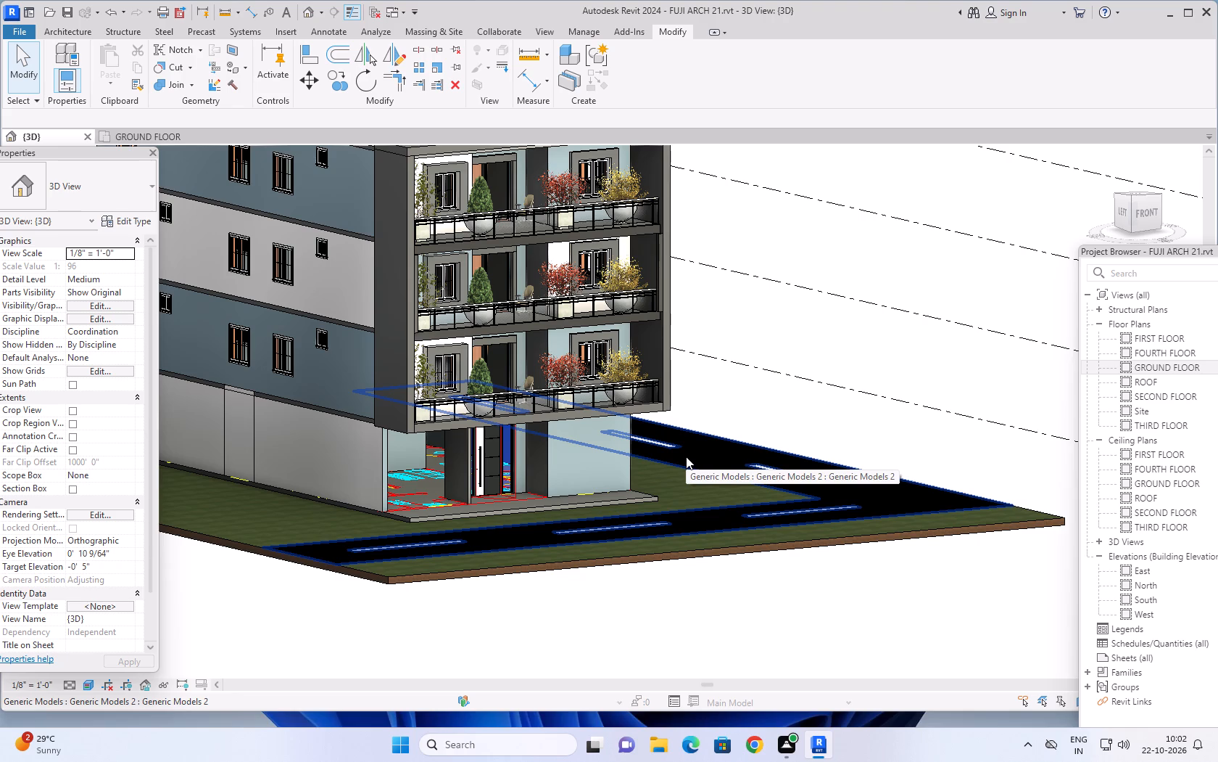
scroll(692, 419, "down", 1)
middle_click_drag(727, 464, 726, 505)
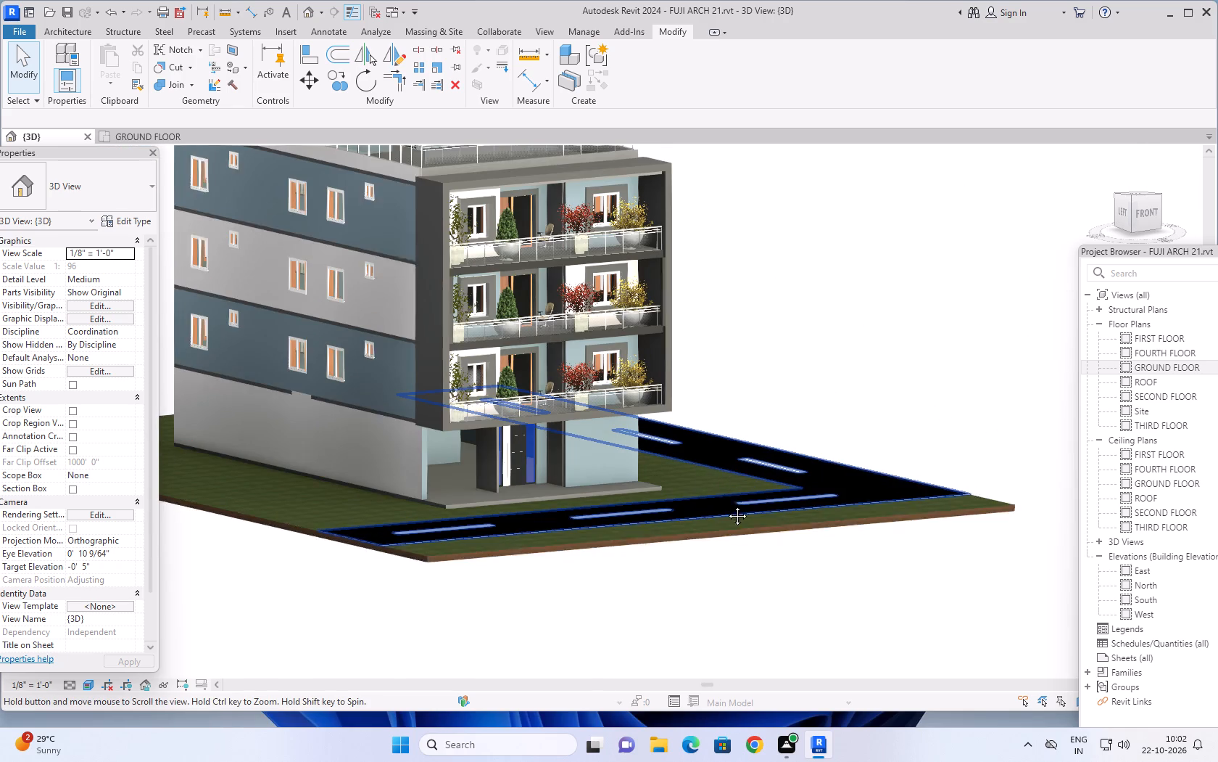
middle_click_drag(726, 505, 727, 512)
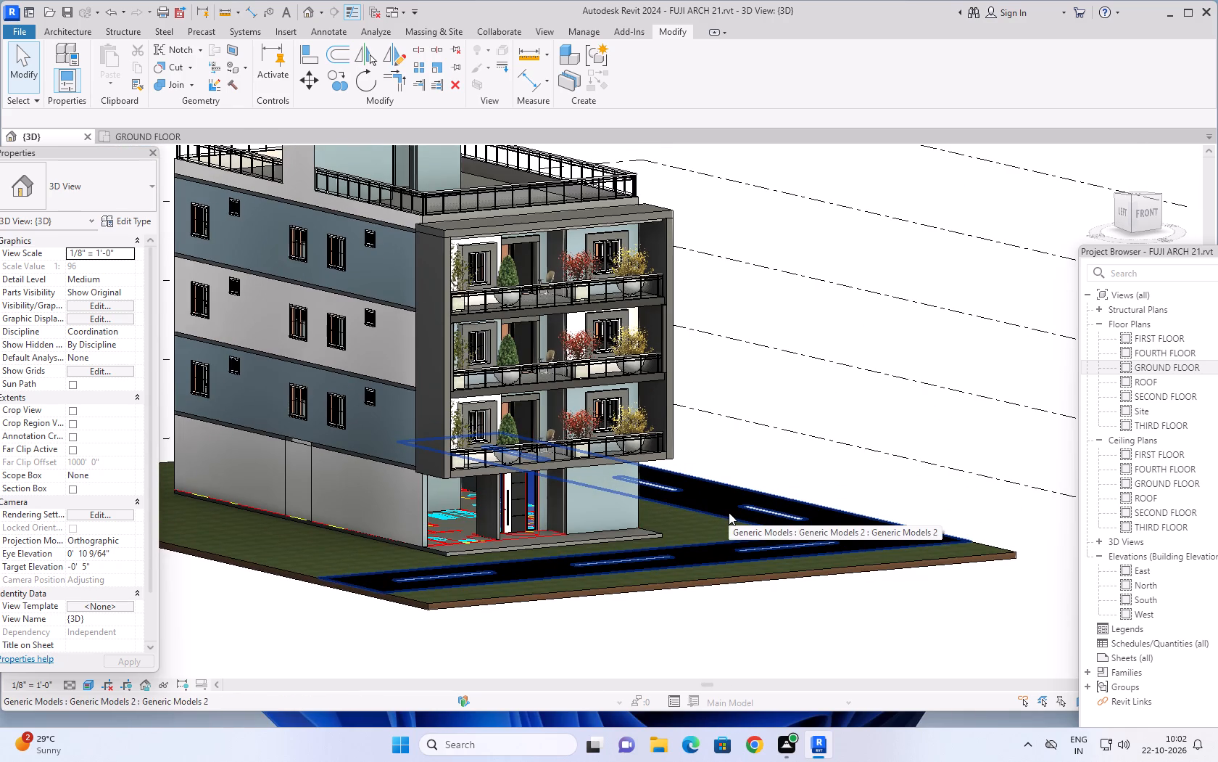
scroll(729, 512, "down", 1)
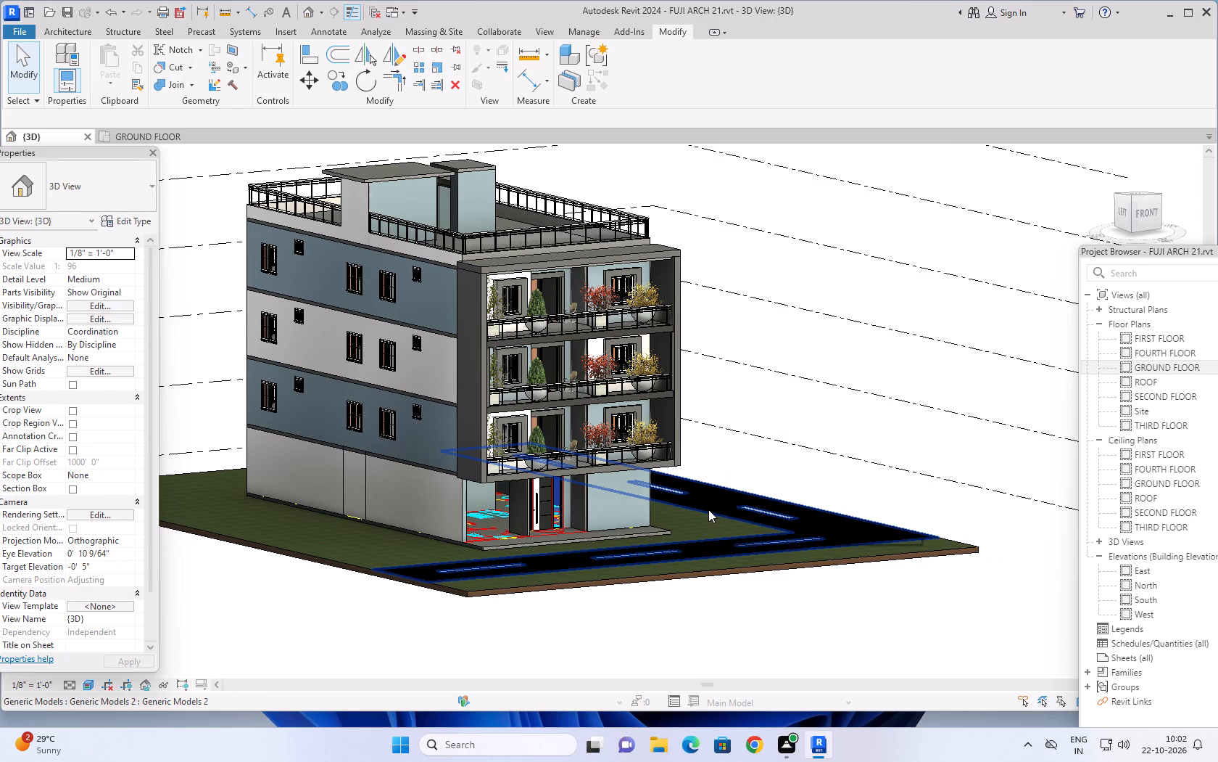
middle_click_drag(707, 509, 678, 603, "shift")
middle_click_drag(718, 515, 666, 570)
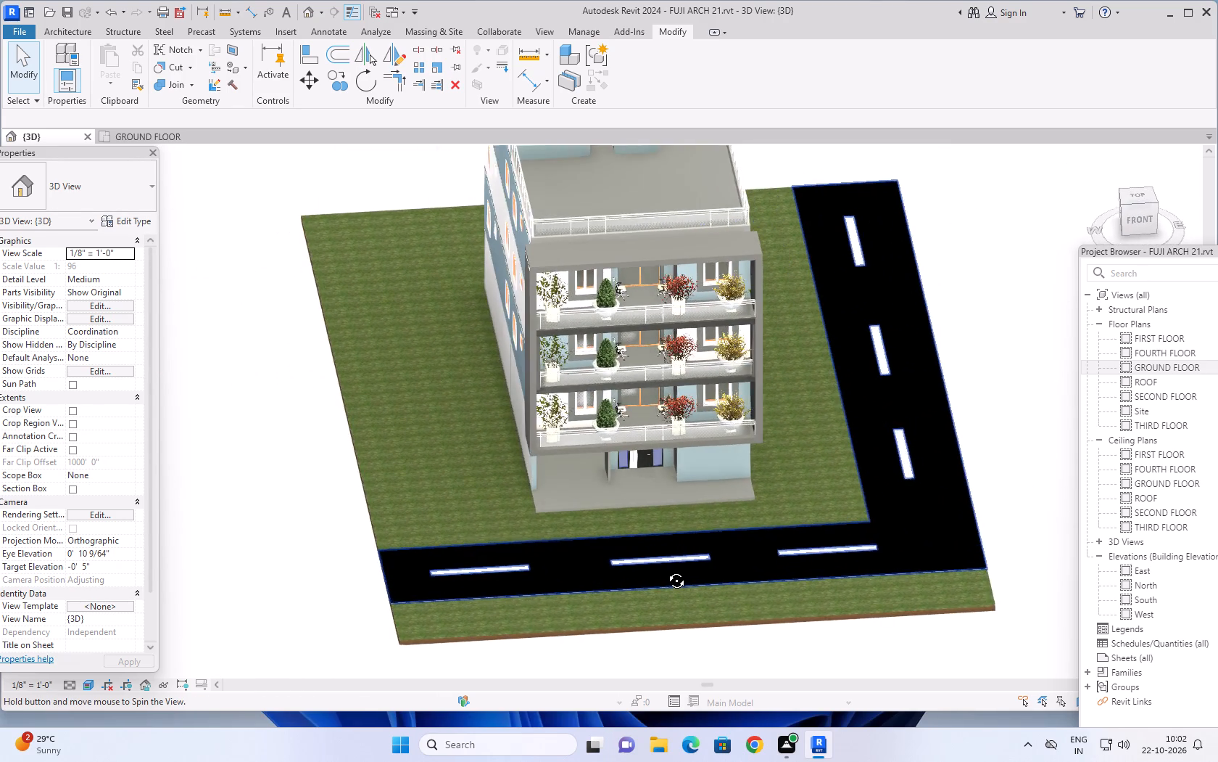
middle_click_drag(666, 570, 659, 562)
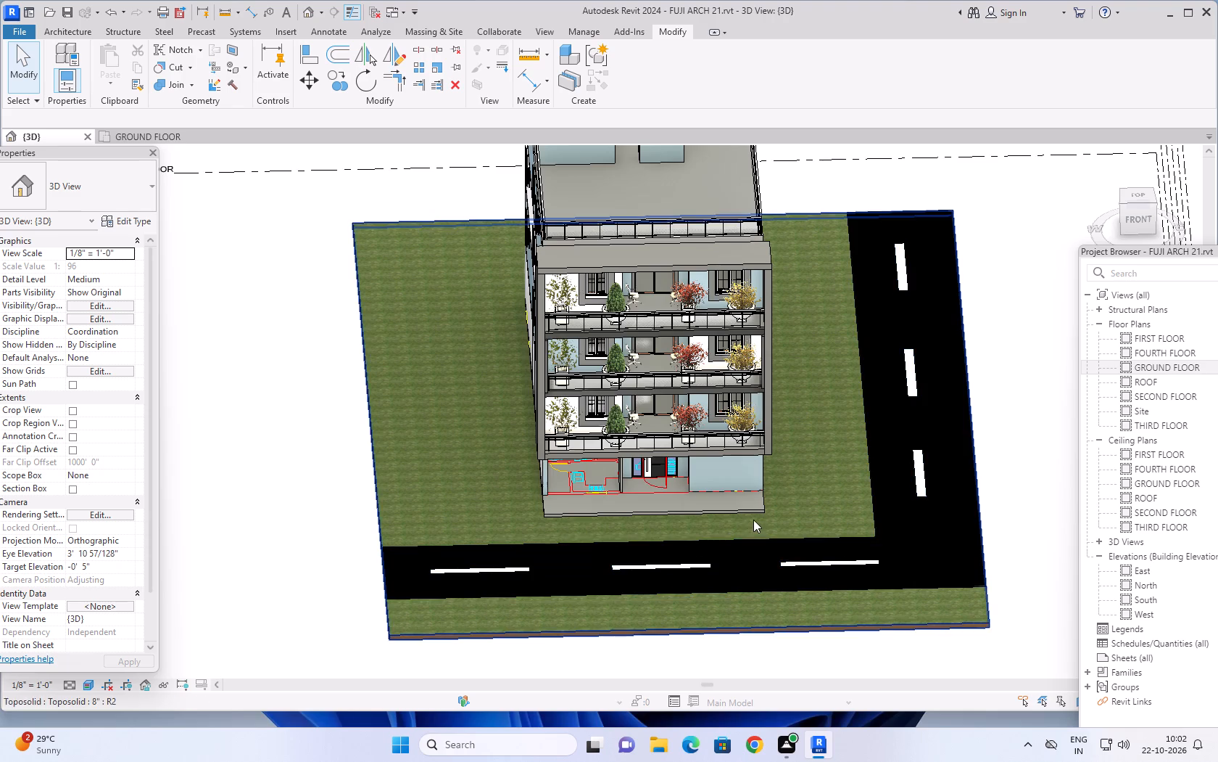
middle_click_drag(753, 519, 739, 543)
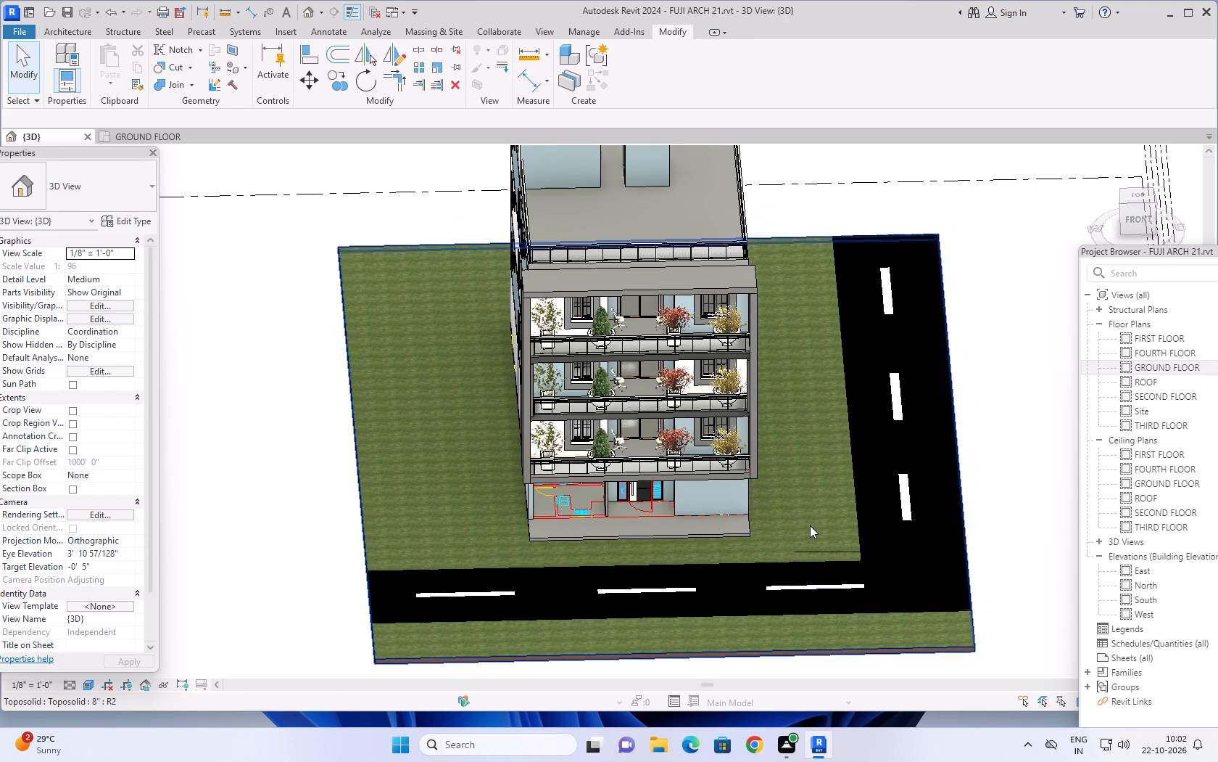
middle_click_drag(807, 526, 790, 446, "shift")
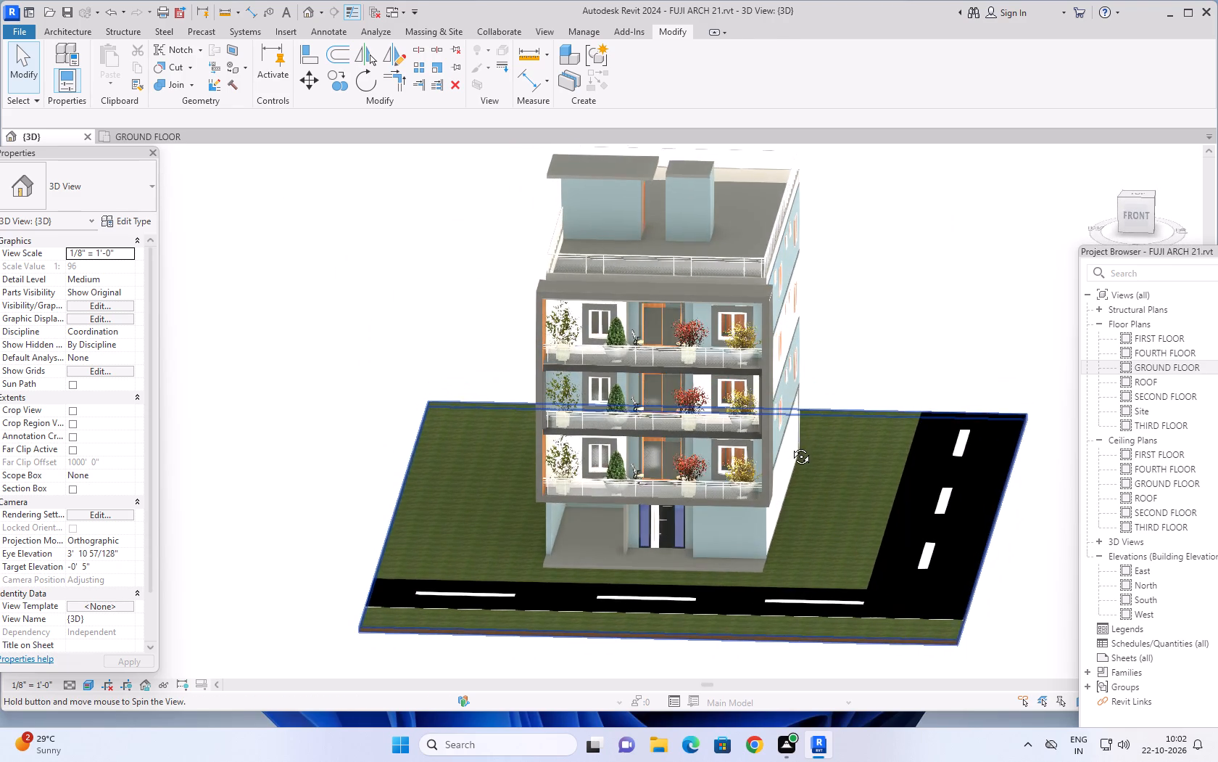
middle_click_drag(790, 446, 846, 448, "shift")
middle_click_drag(775, 492, 822, 525)
middle_click_drag(816, 523, 836, 506, "shift")
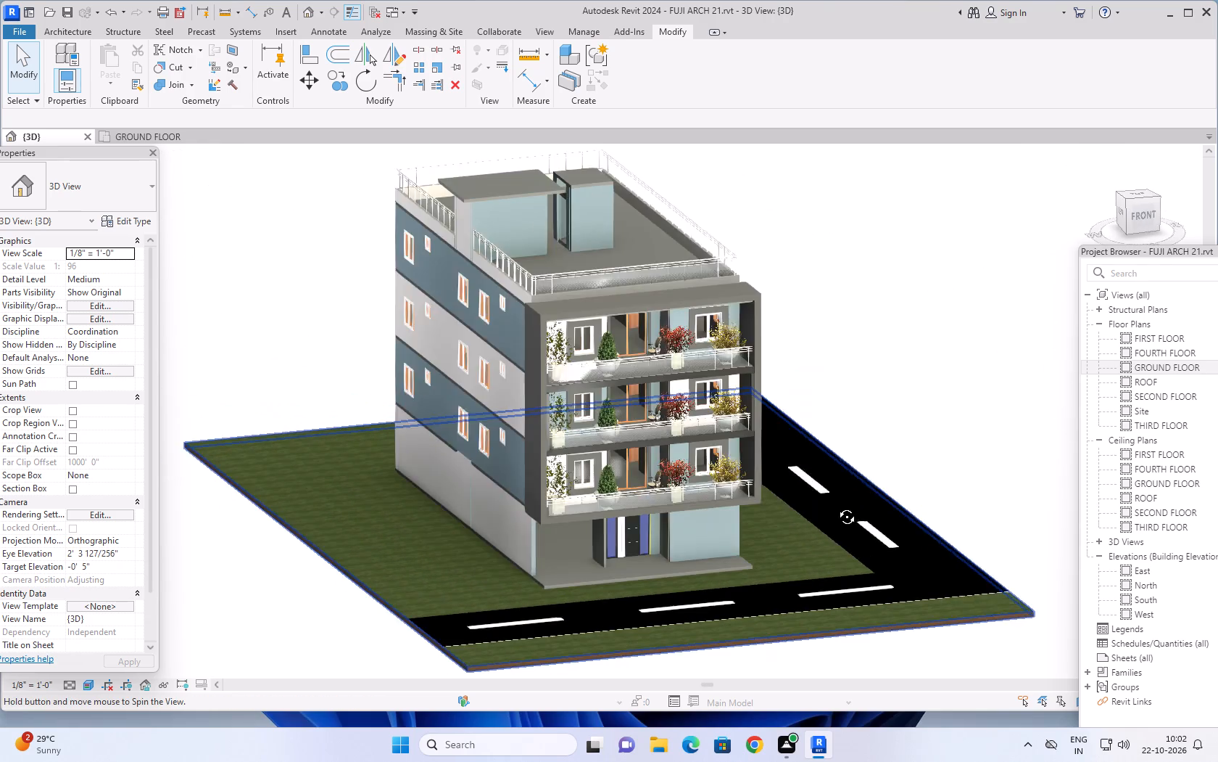
middle_click_drag(836, 506, 849, 484, "shift")
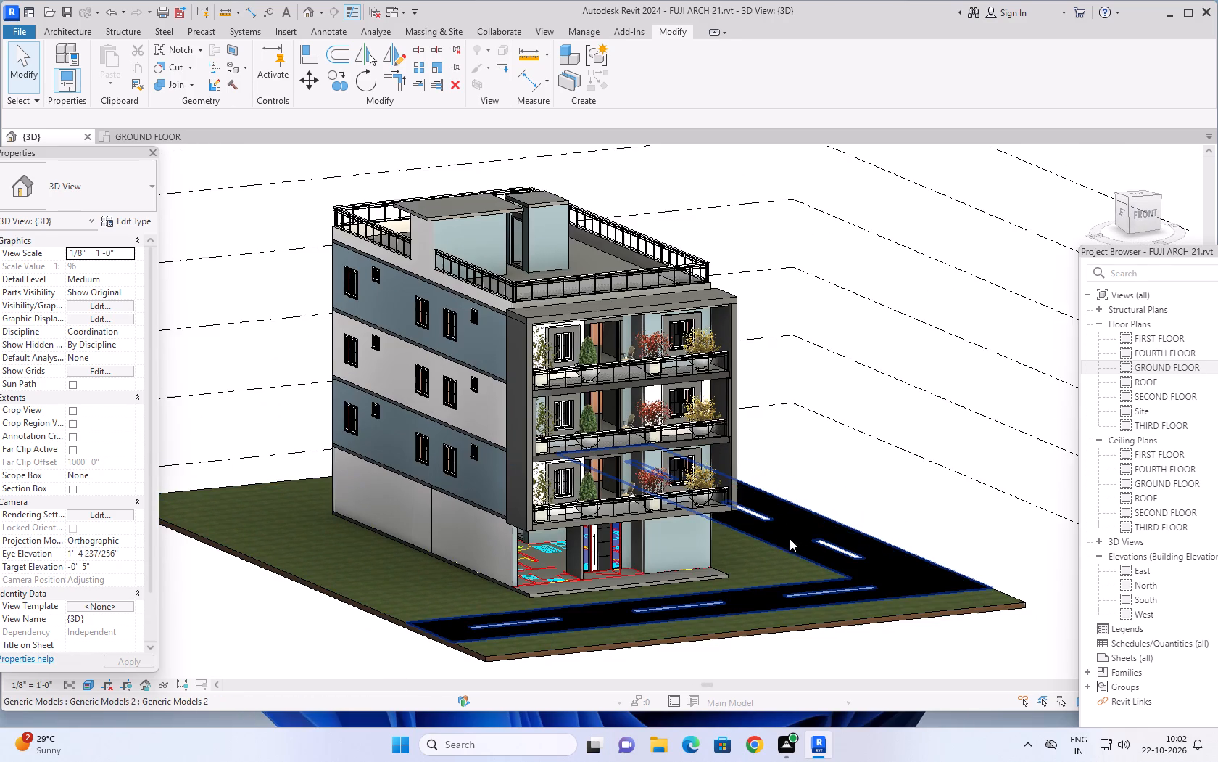
Examine the front facade, the ground-floor entrance and the adjoining road up close in 3D.
scroll(782, 548, "up", 2)
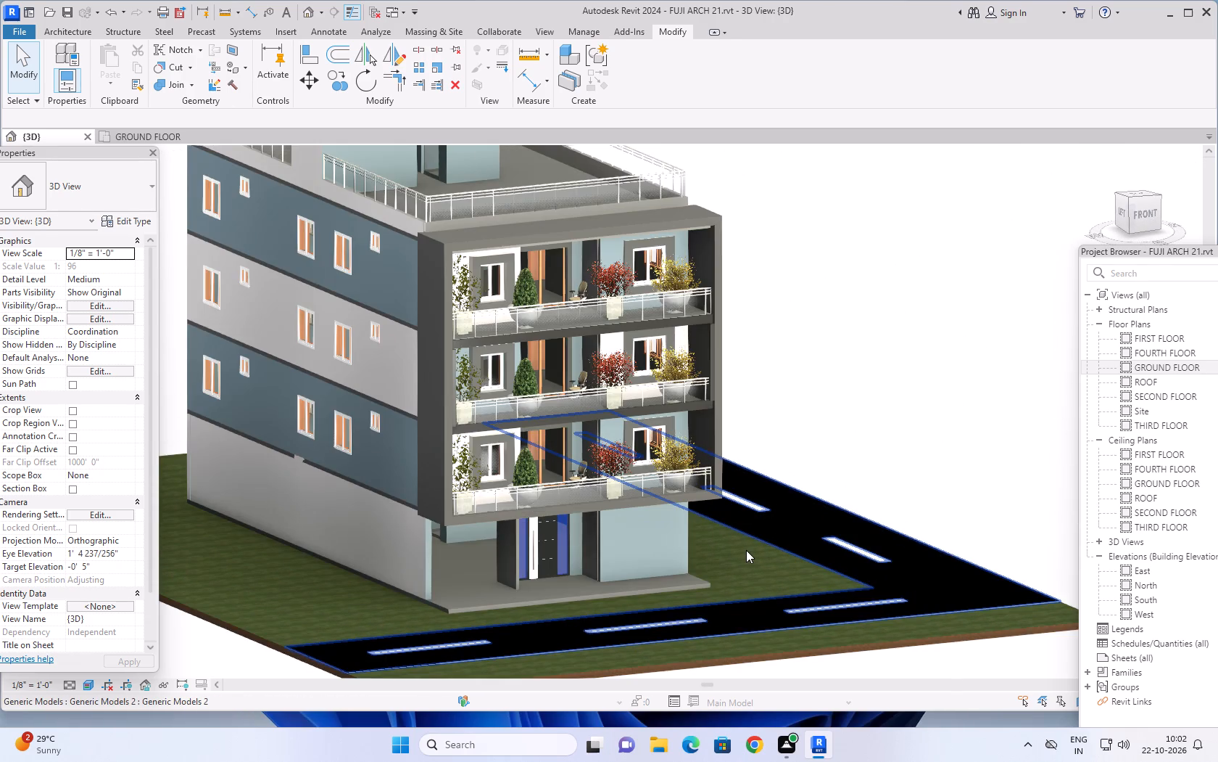
scroll(745, 550, "up", 2)
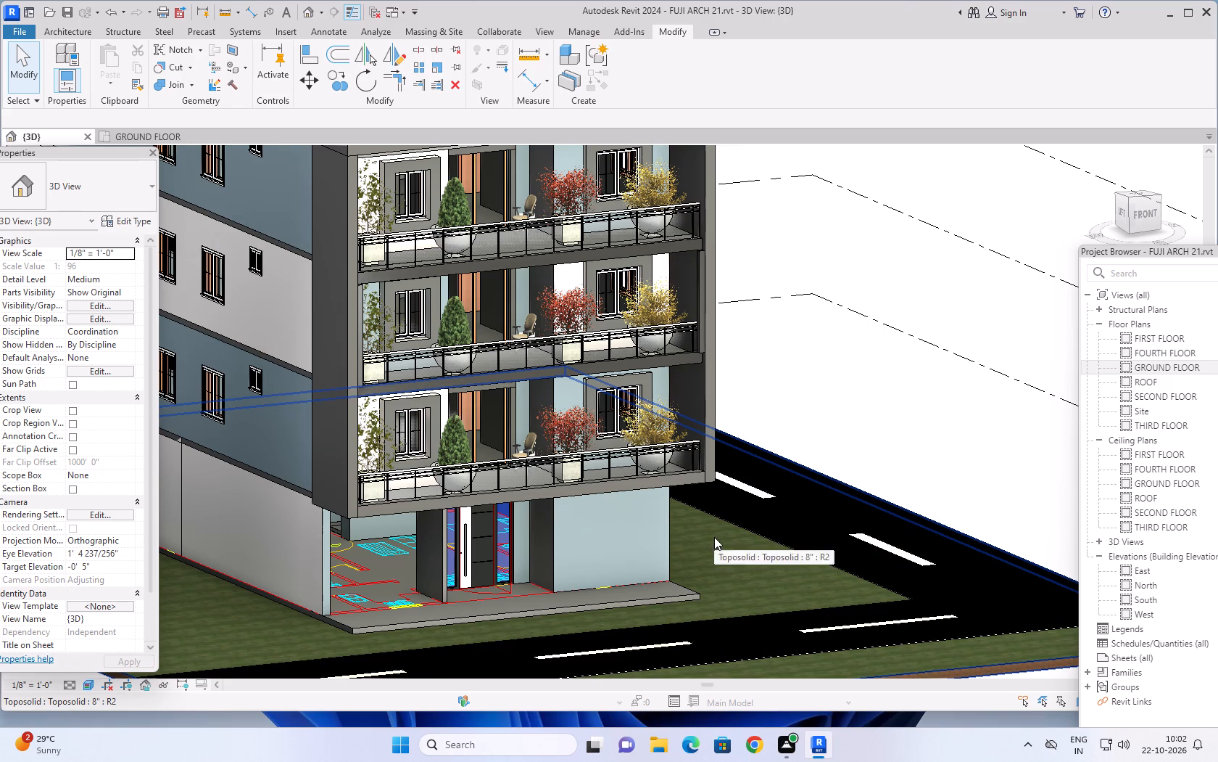
scroll(714, 537, "down", 1)
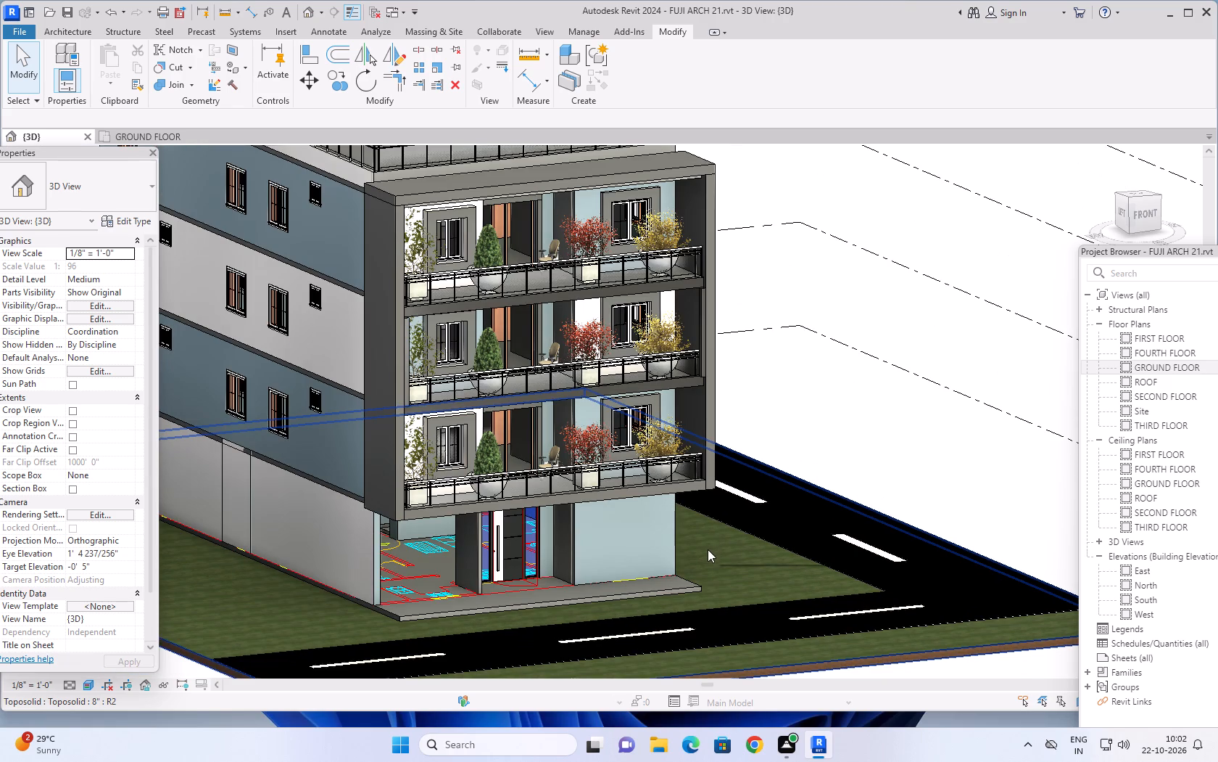
middle_click_drag(711, 546, 752, 554)
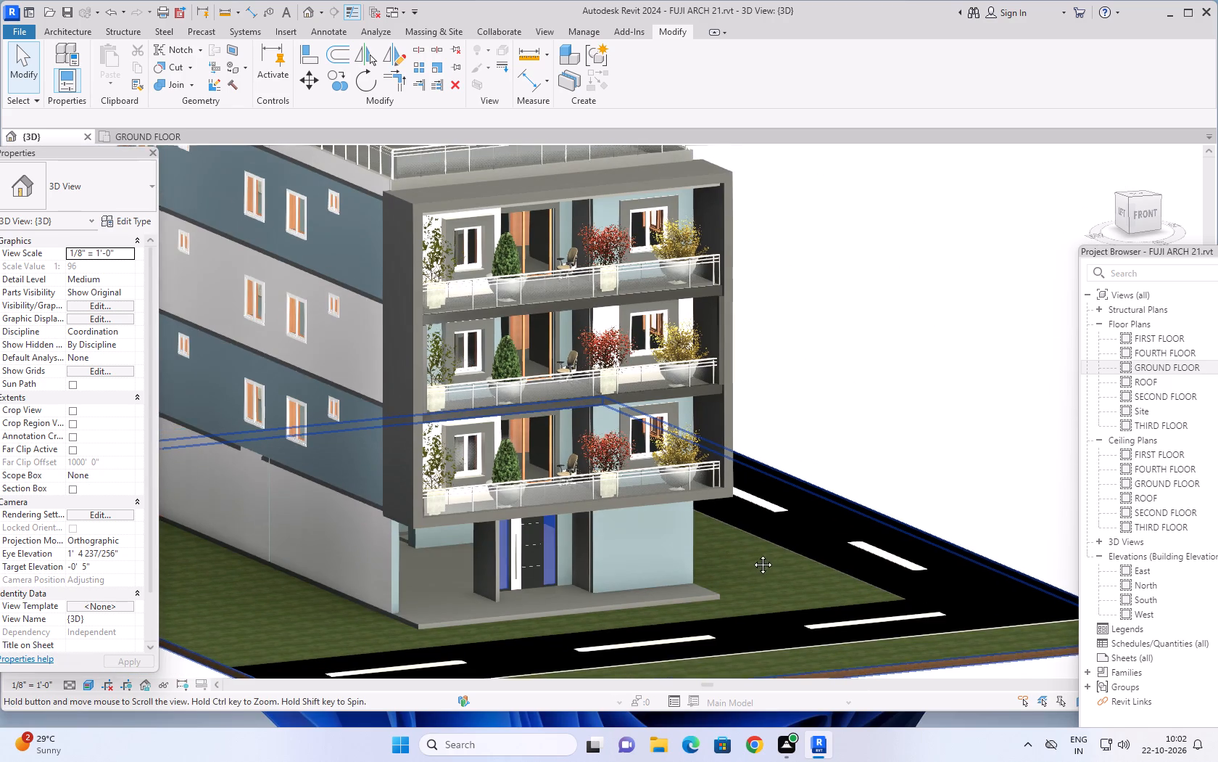
middle_click_drag(752, 554, 810, 550)
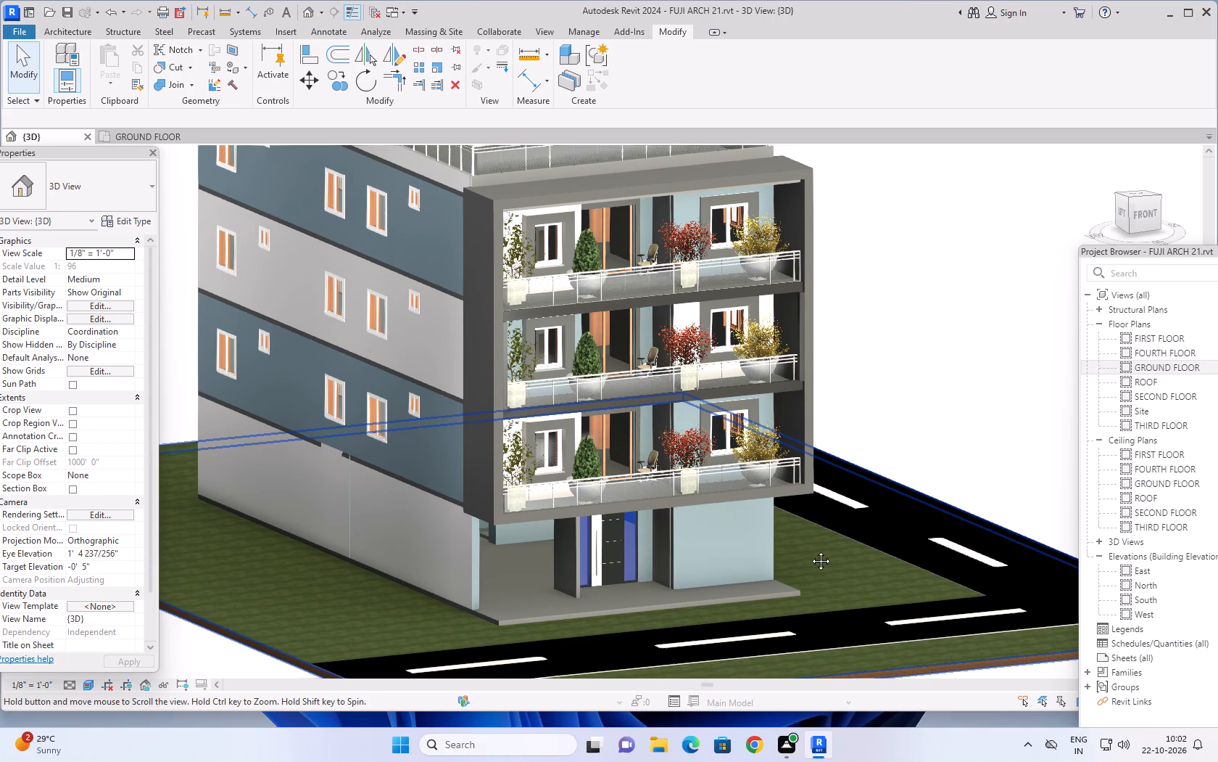
middle_click_drag(810, 550, 768, 557)
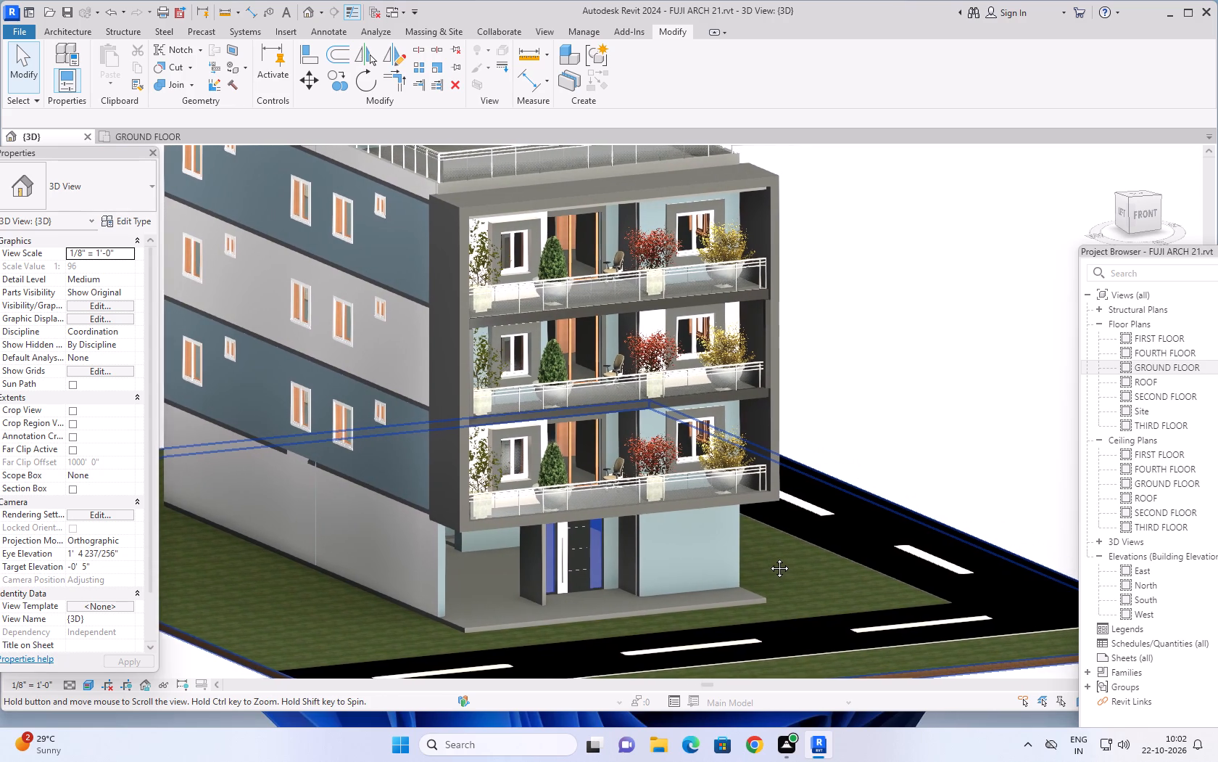
middle_click_drag(768, 557, 714, 515)
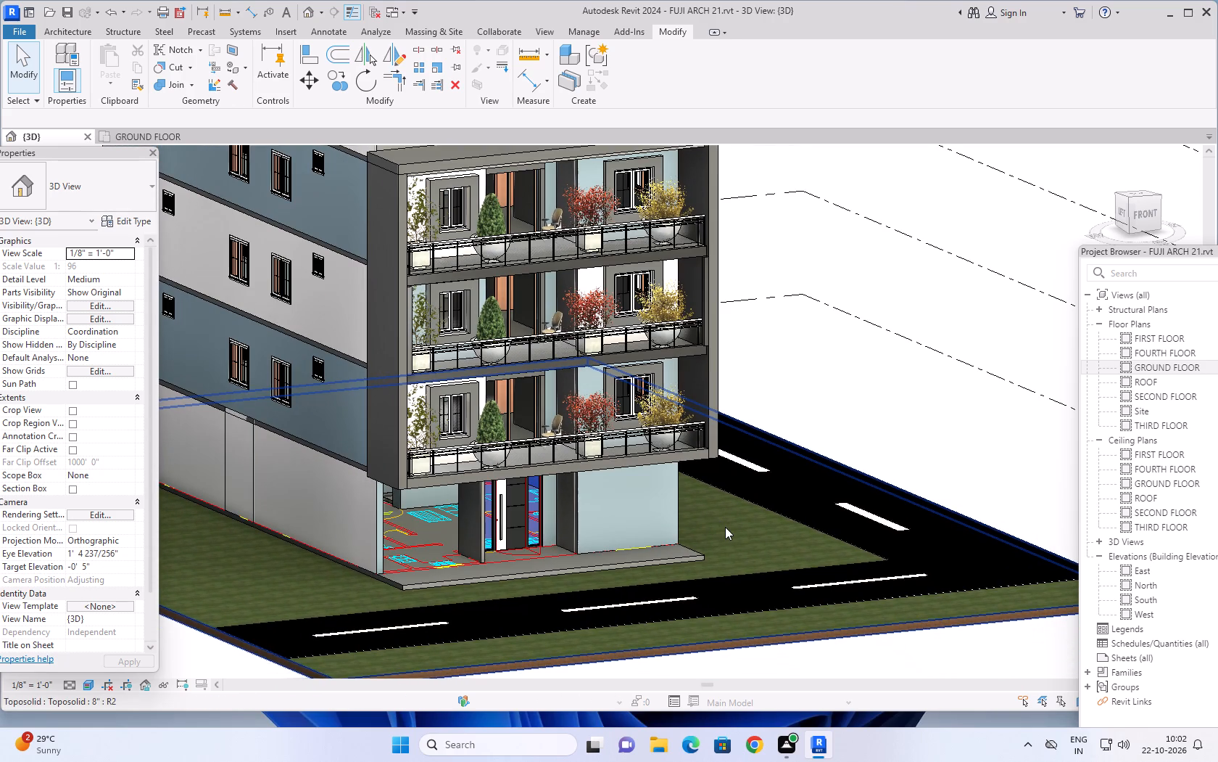
middle_click_drag(741, 528, 638, 553, "shift")
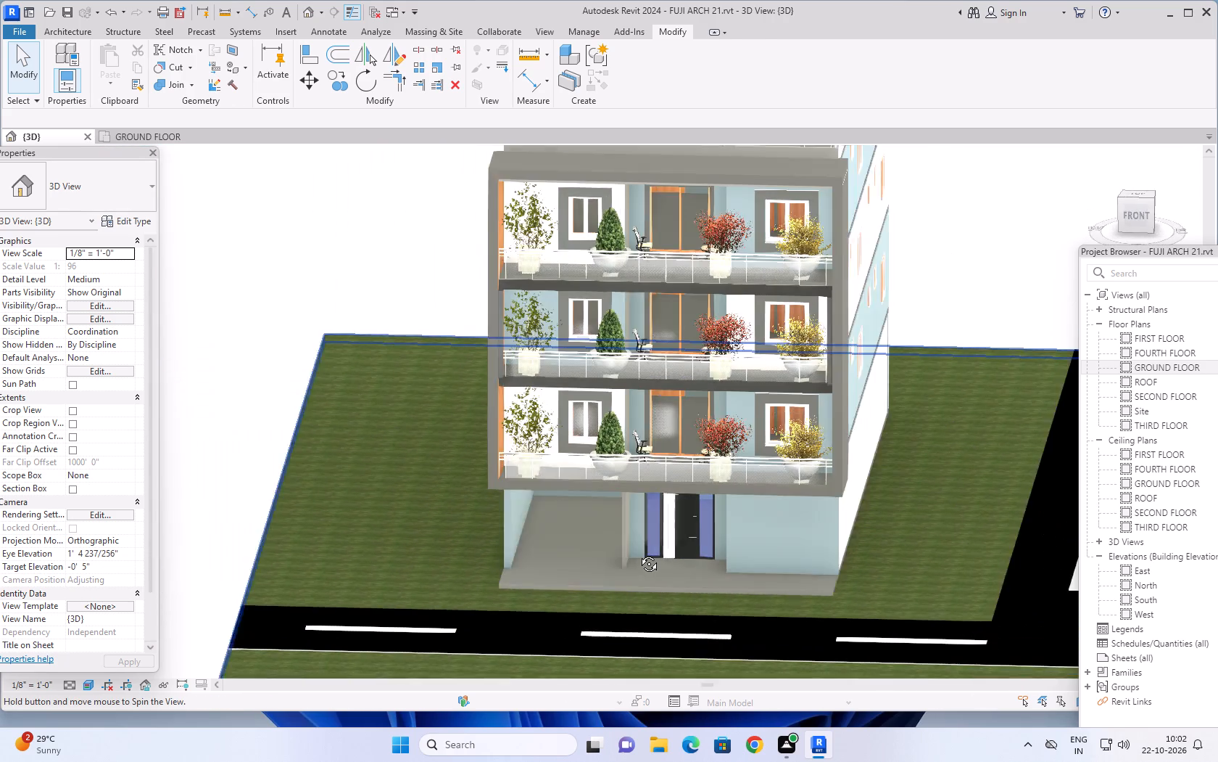
middle_click_drag(638, 553, 732, 529, "shift")
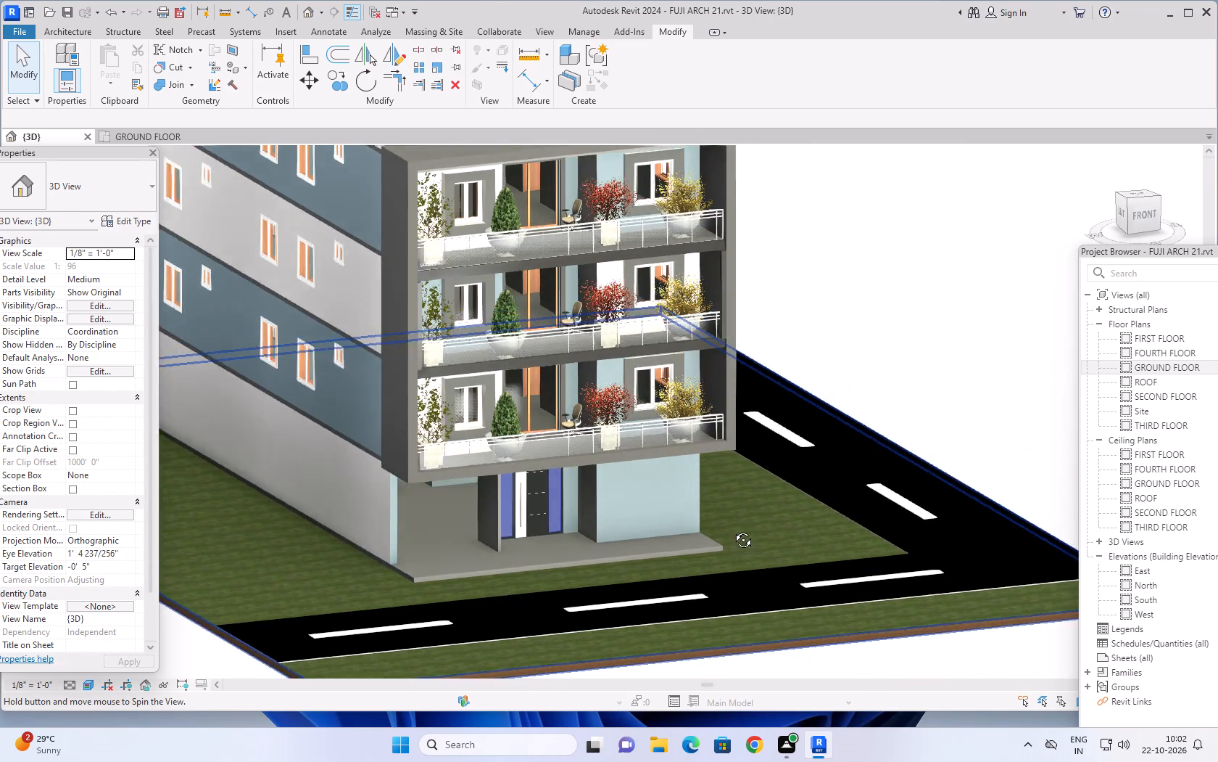
middle_click_drag(732, 529, 732, 525, "shift")
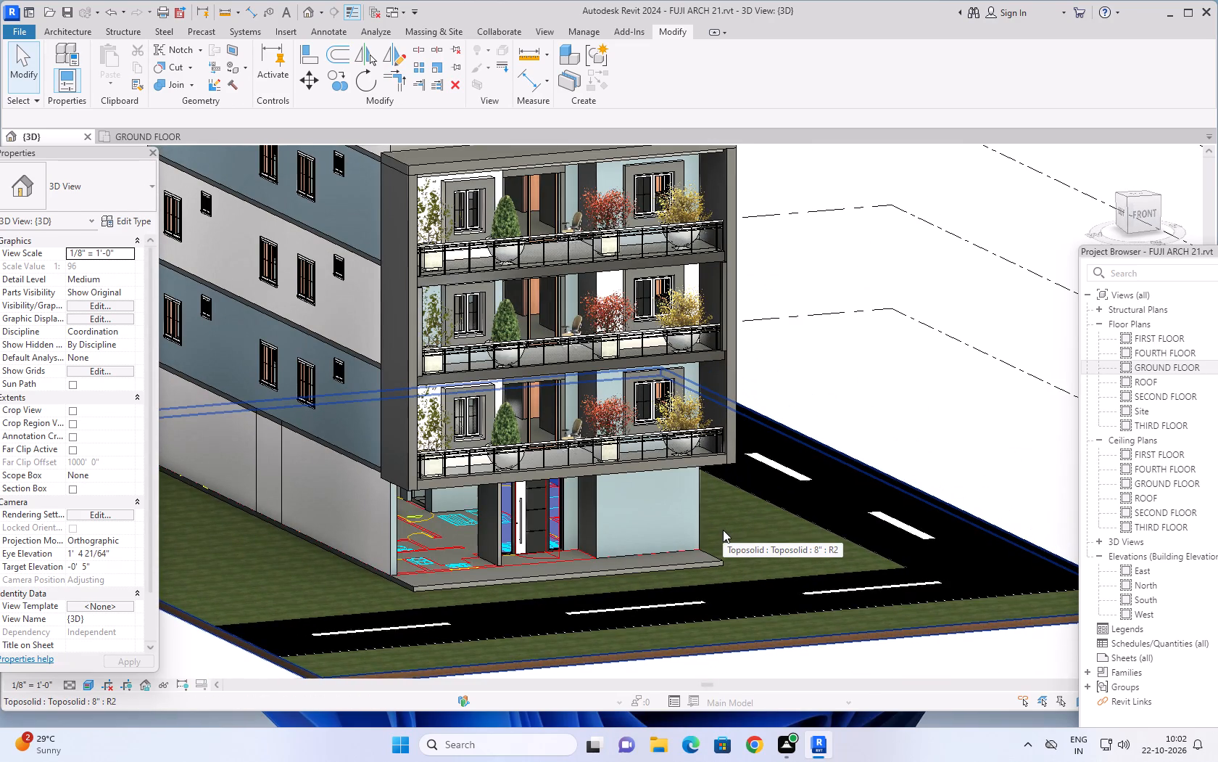
middle_click_drag(731, 523, 751, 538)
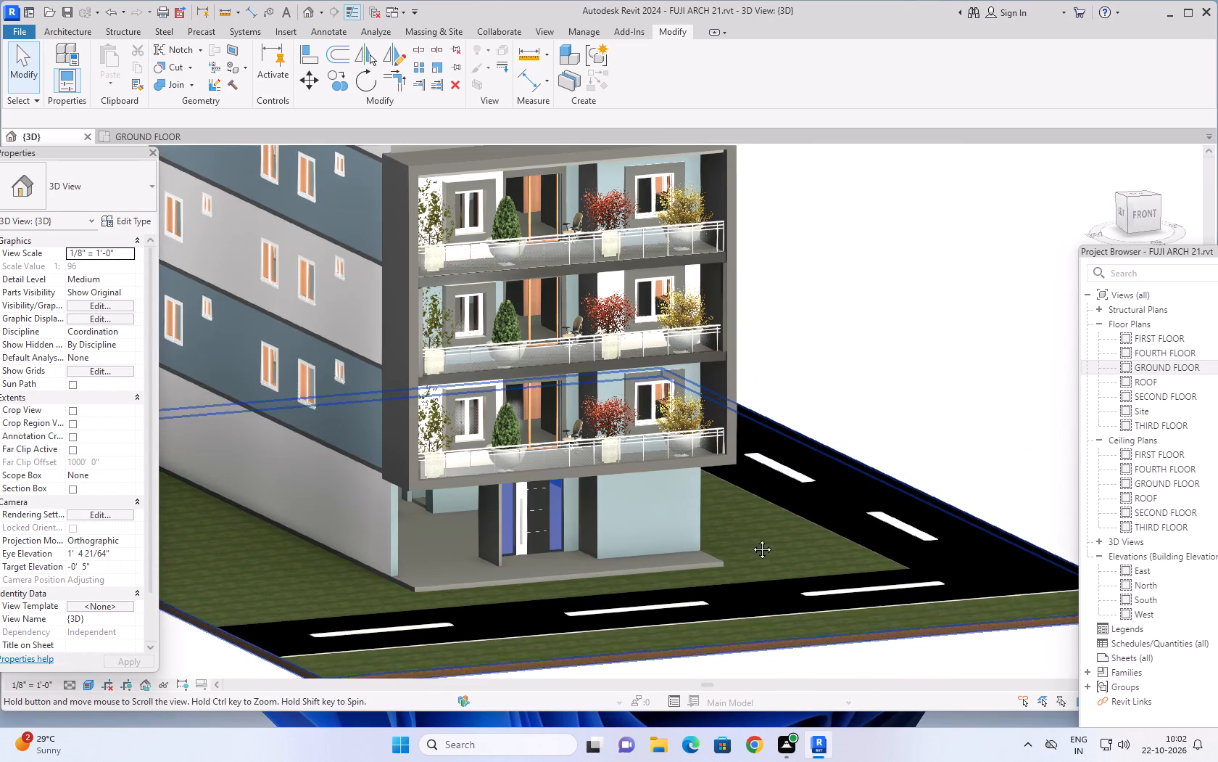
middle_click_drag(751, 538, 776, 525)
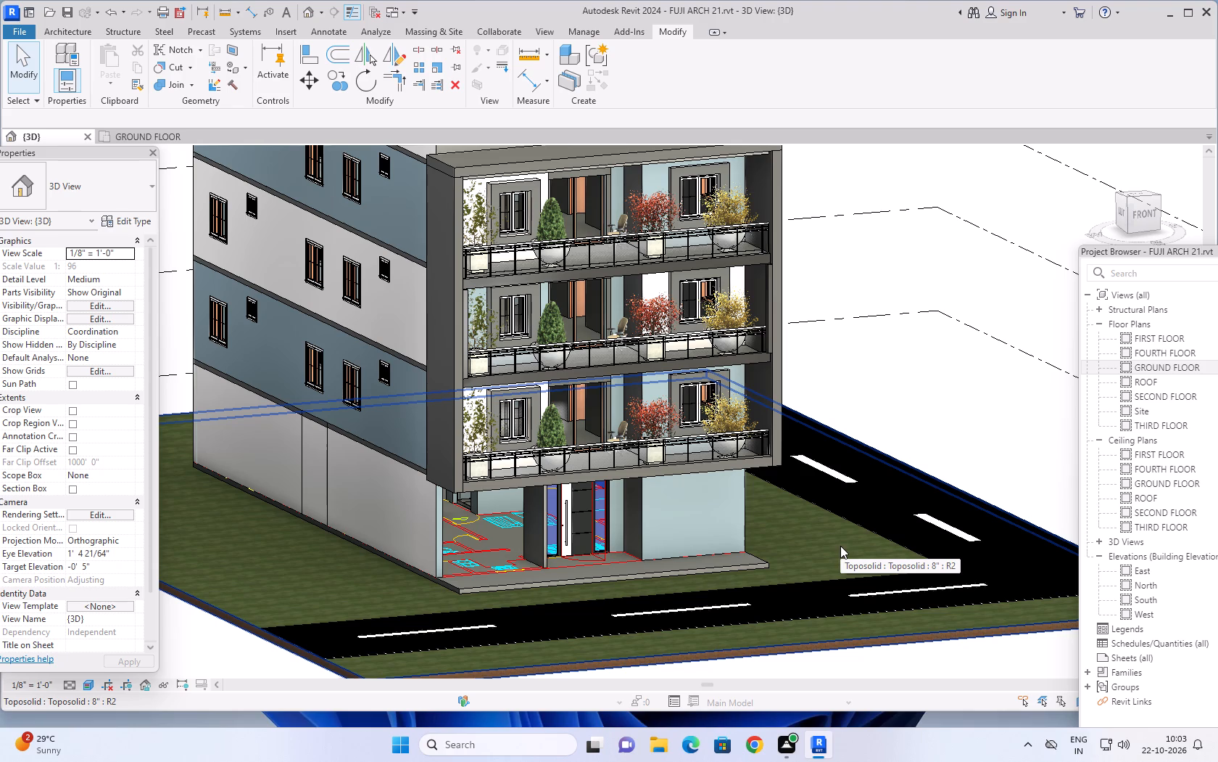
scroll(875, 550, "down", 2)
middle_click_drag(834, 537, 844, 545)
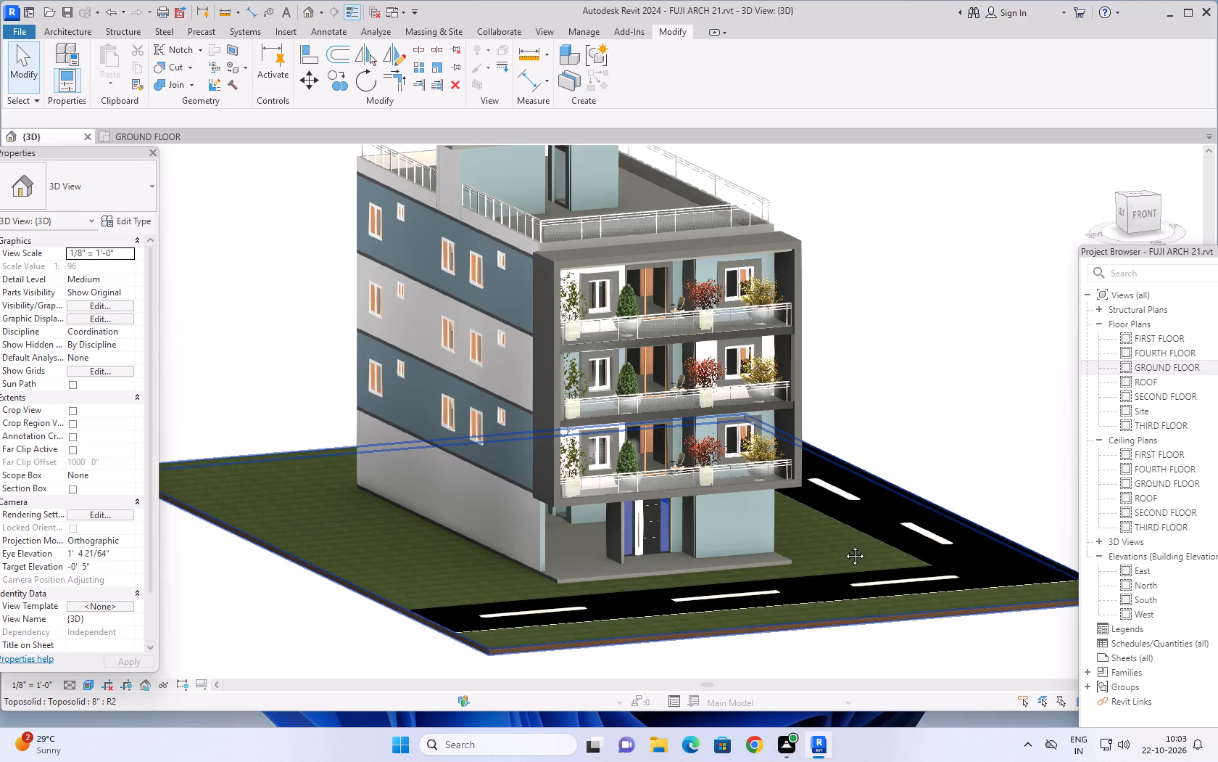
middle_click_drag(844, 545, 852, 551)
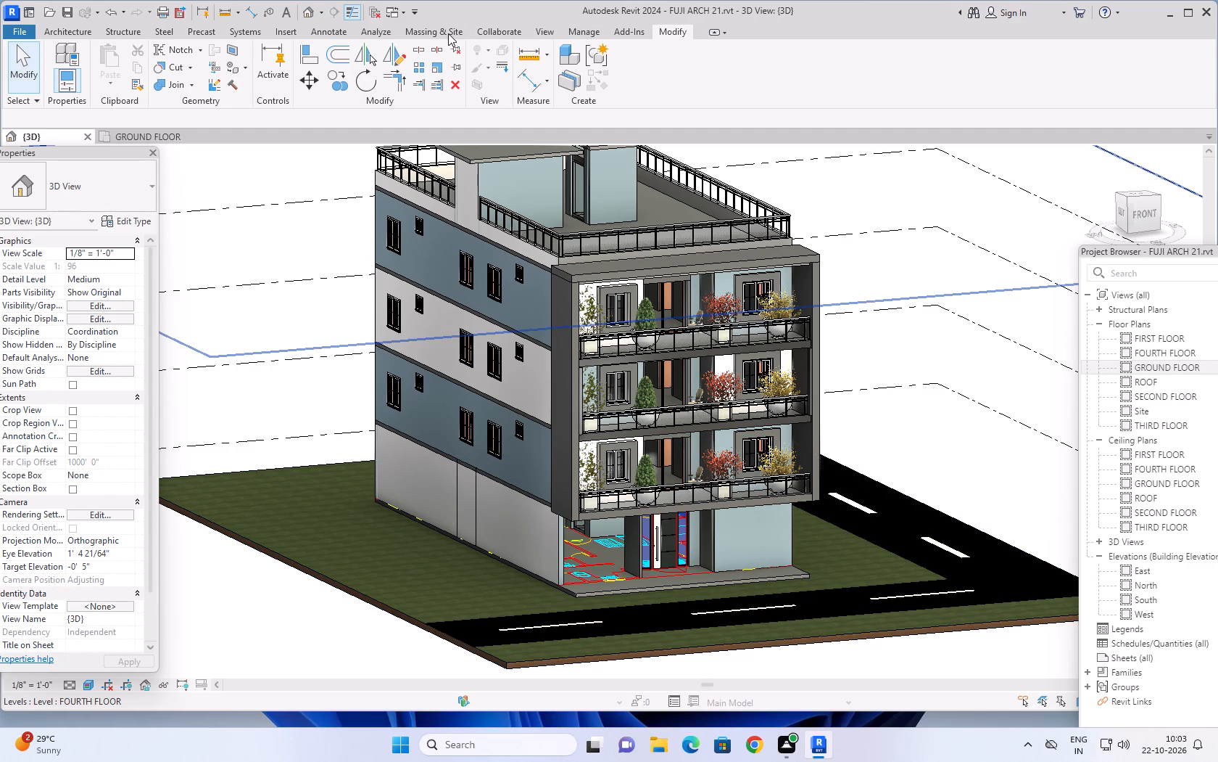
Browse the category folders of the US library for loadable families, including the Detail Items folder.
left_click(287, 32)
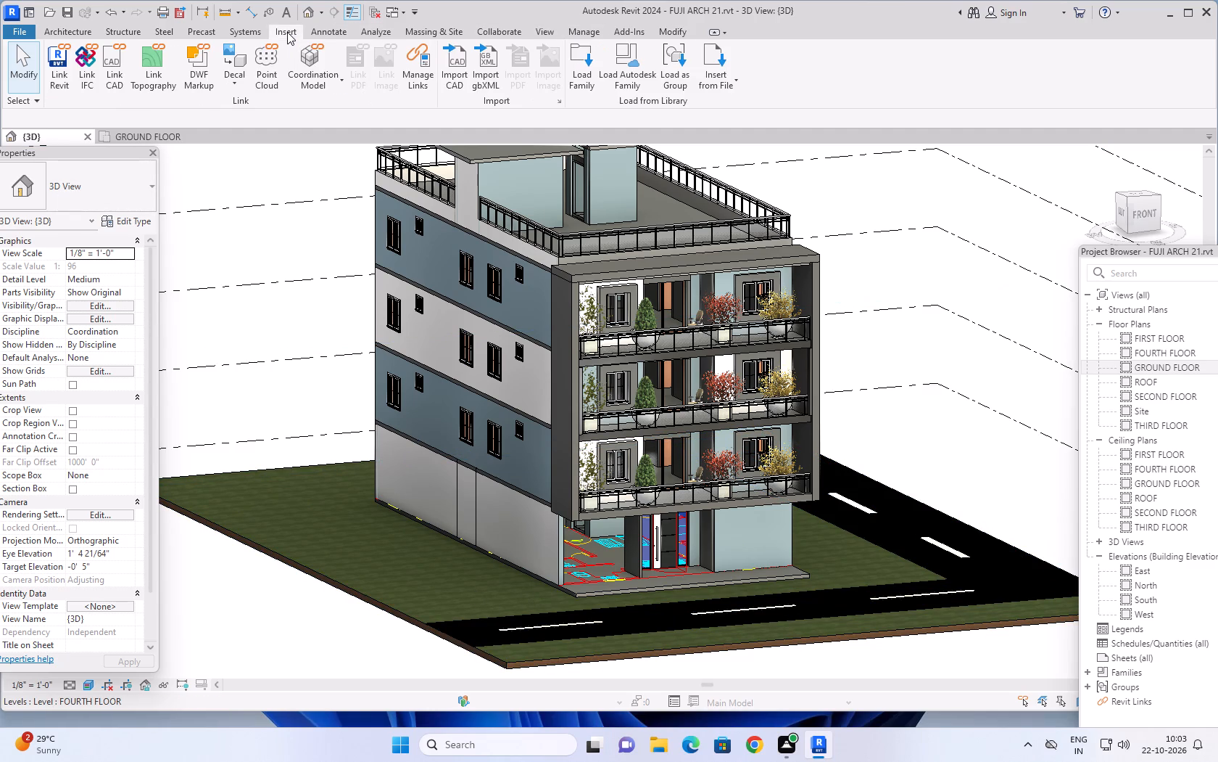
left_click(576, 51)
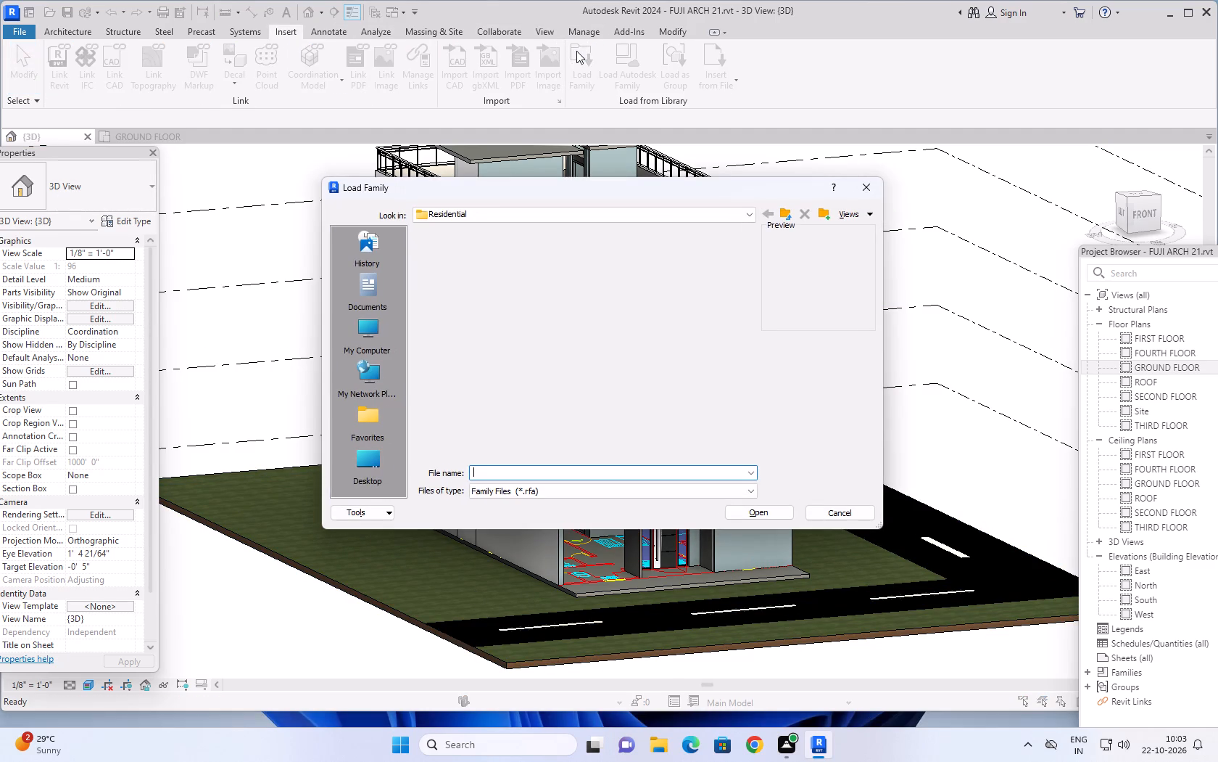
left_click(787, 212)
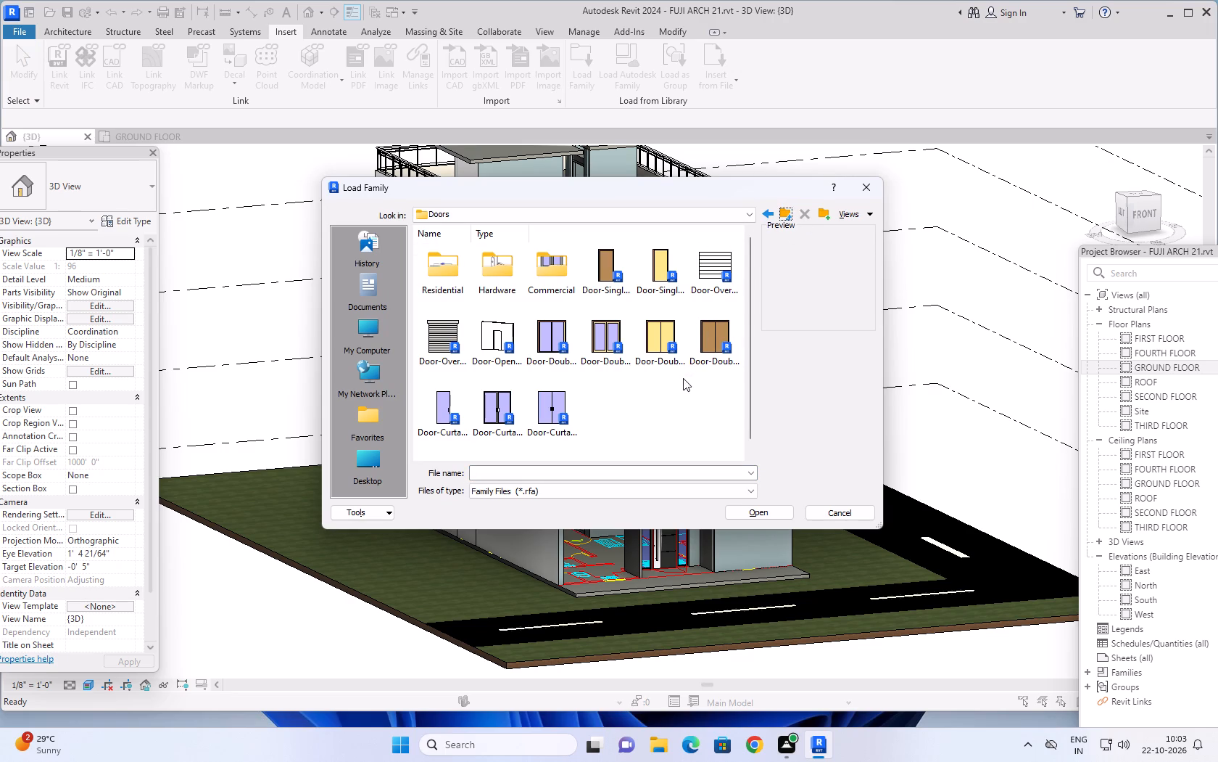
left_click(786, 216)
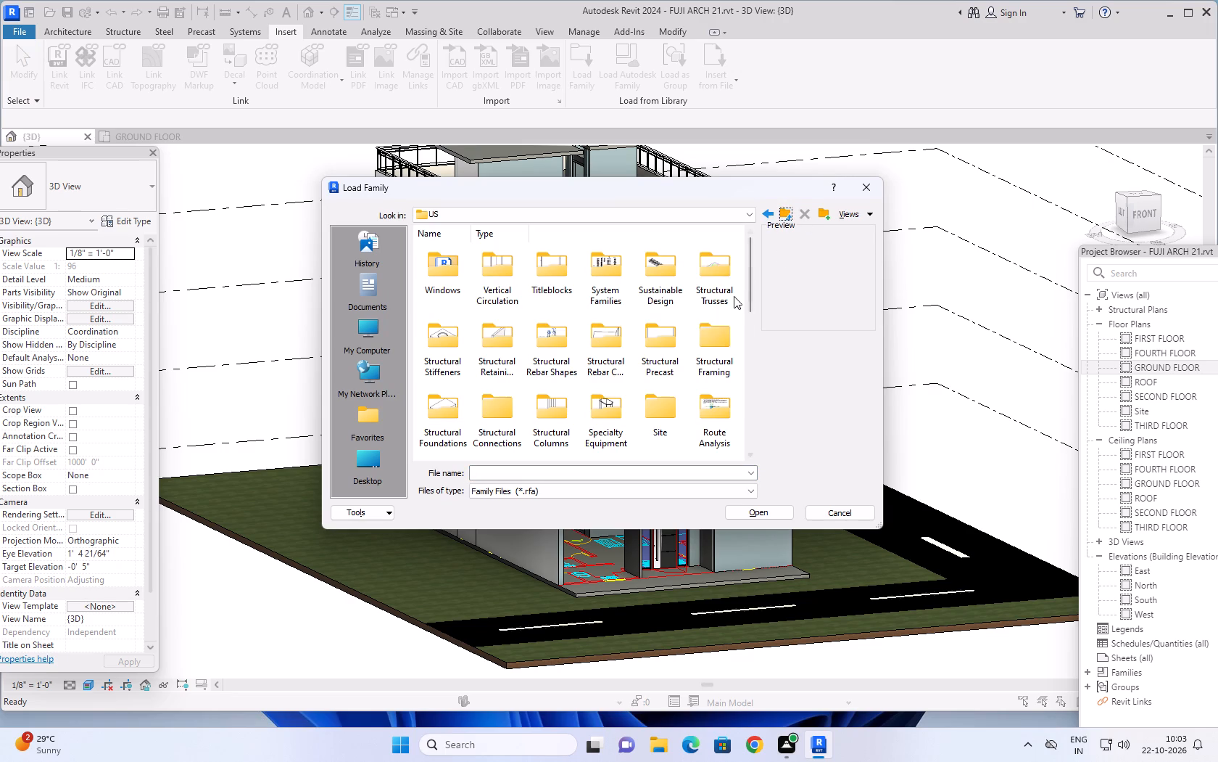
scroll(627, 306, "down", 4)
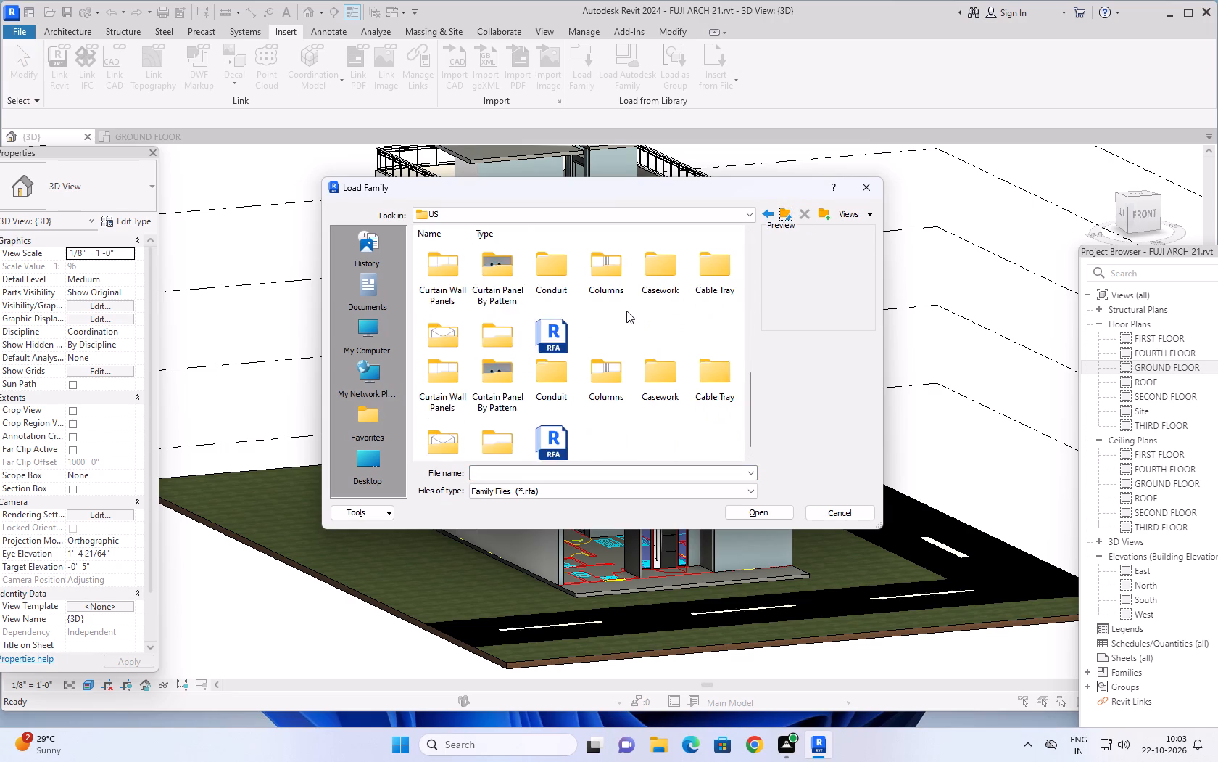
scroll(626, 311, "down", 1)
scroll(626, 312, "up", 6)
scroll(626, 312, "down", 1)
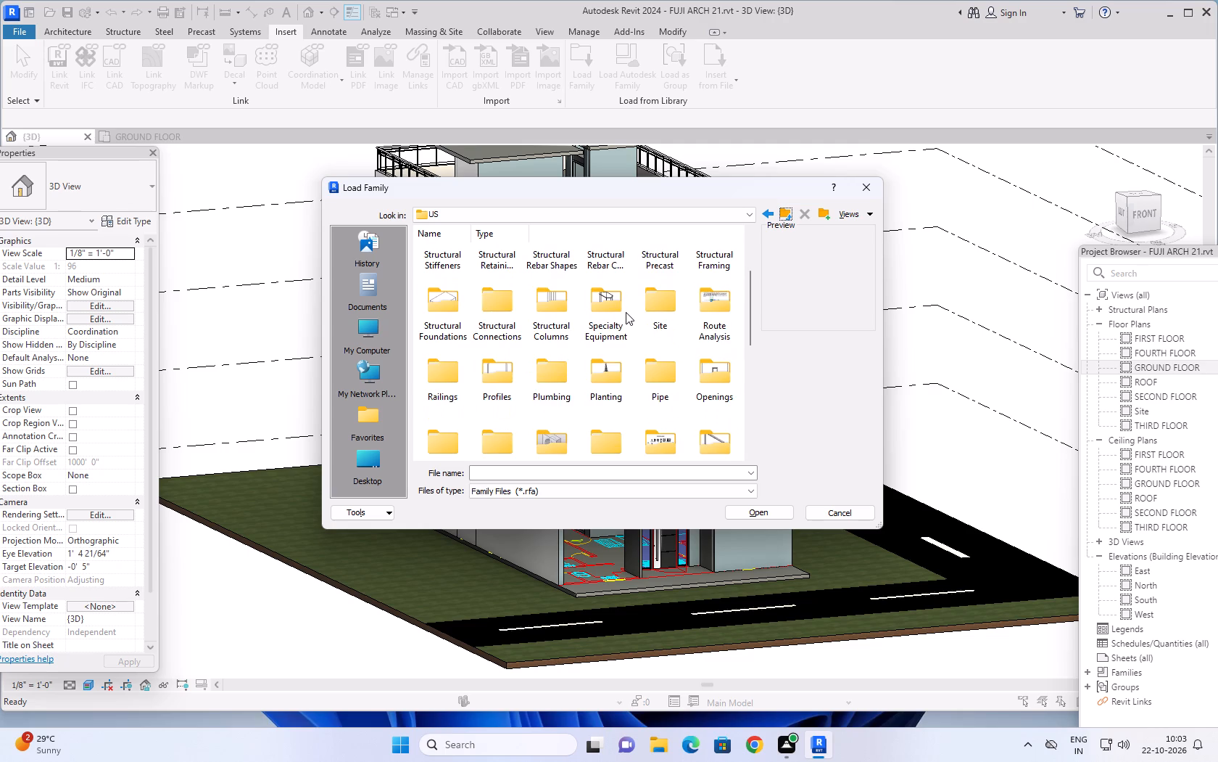
scroll(626, 312, "up", 5)
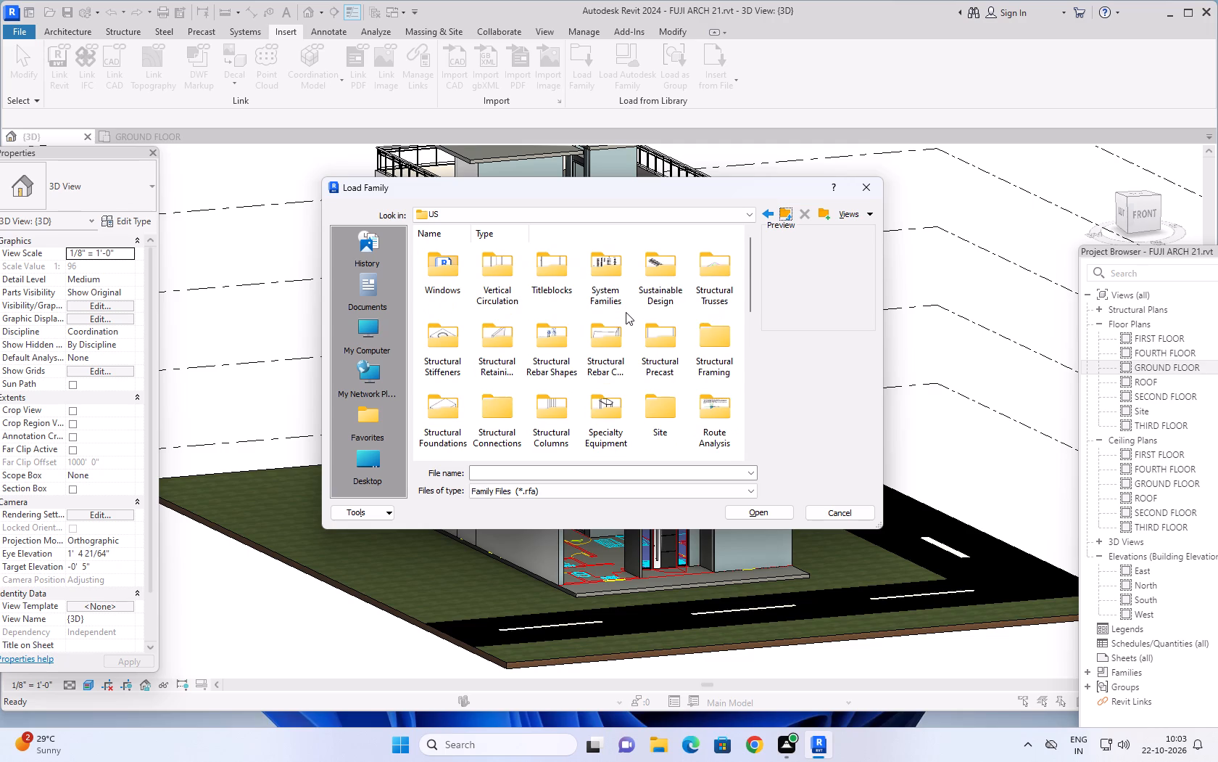
scroll(626, 312, "down", 5)
scroll(626, 312, "up", 3)
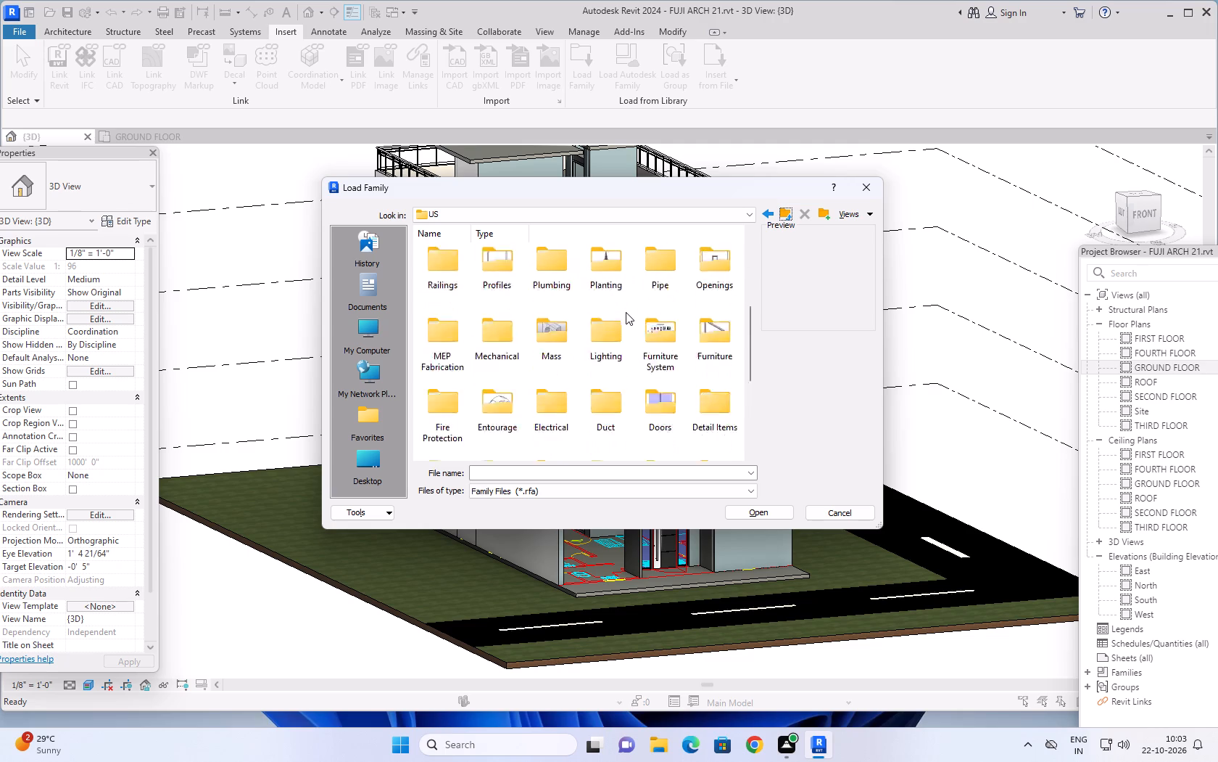
scroll(626, 312, "up", 7)
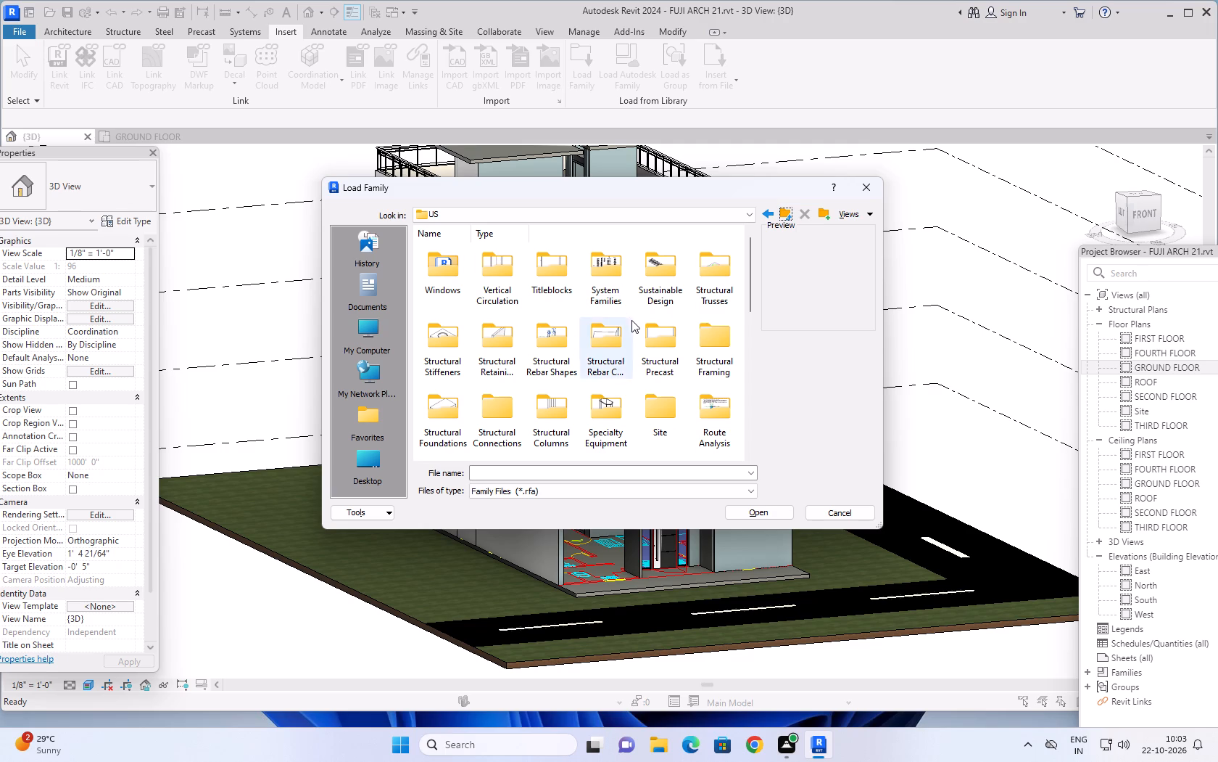
scroll(631, 320, "down", 5)
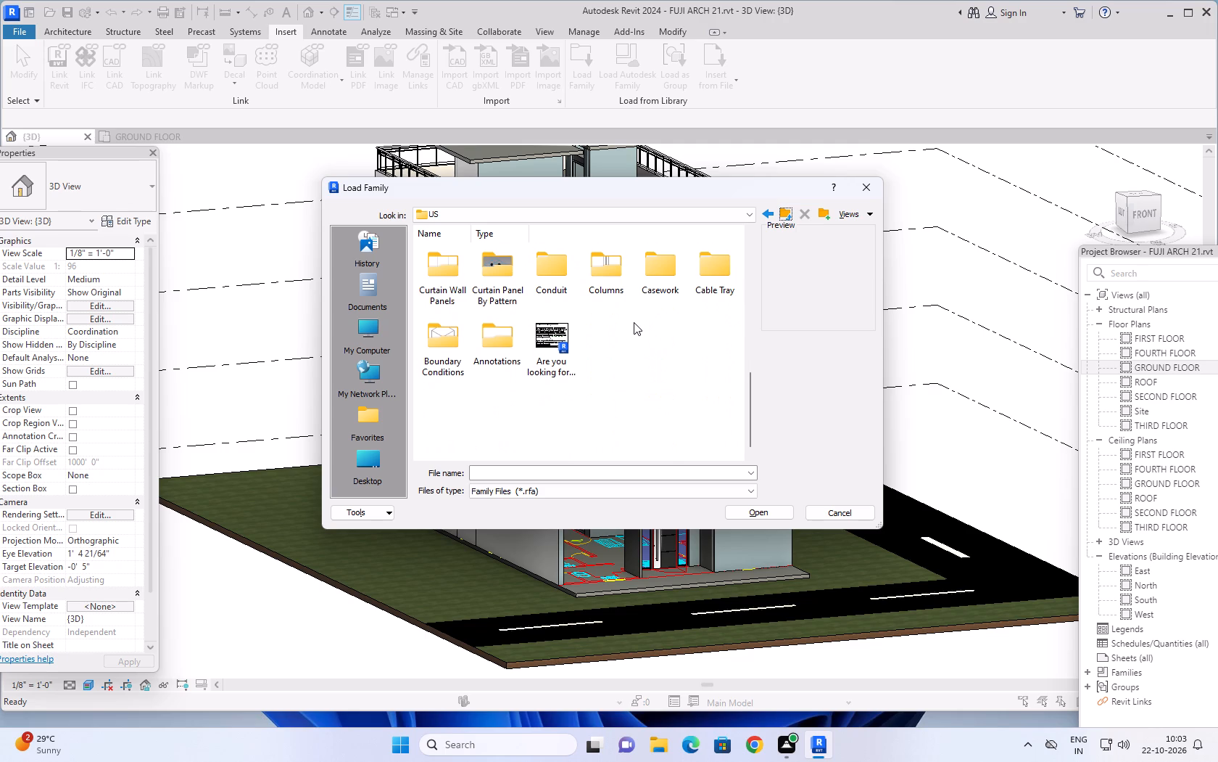
scroll(634, 322, "down", 2)
scroll(635, 324, "up", 6)
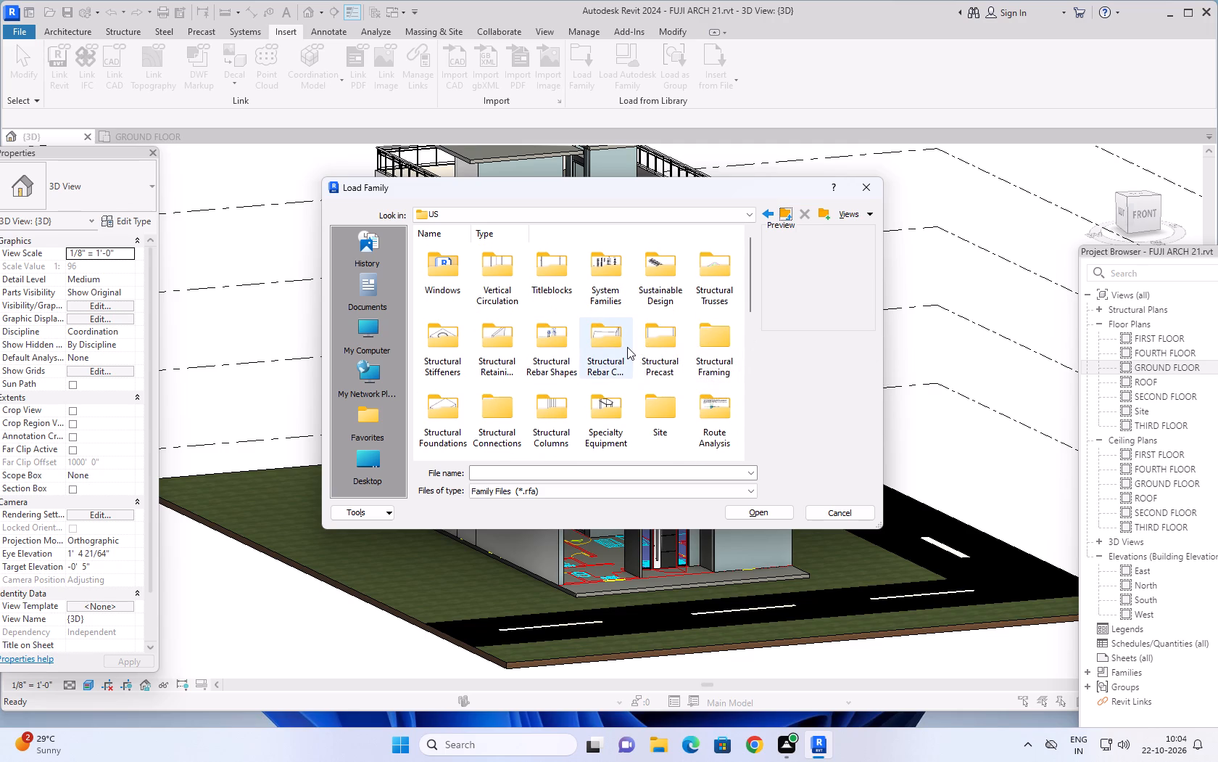
scroll(627, 347, "down", 5)
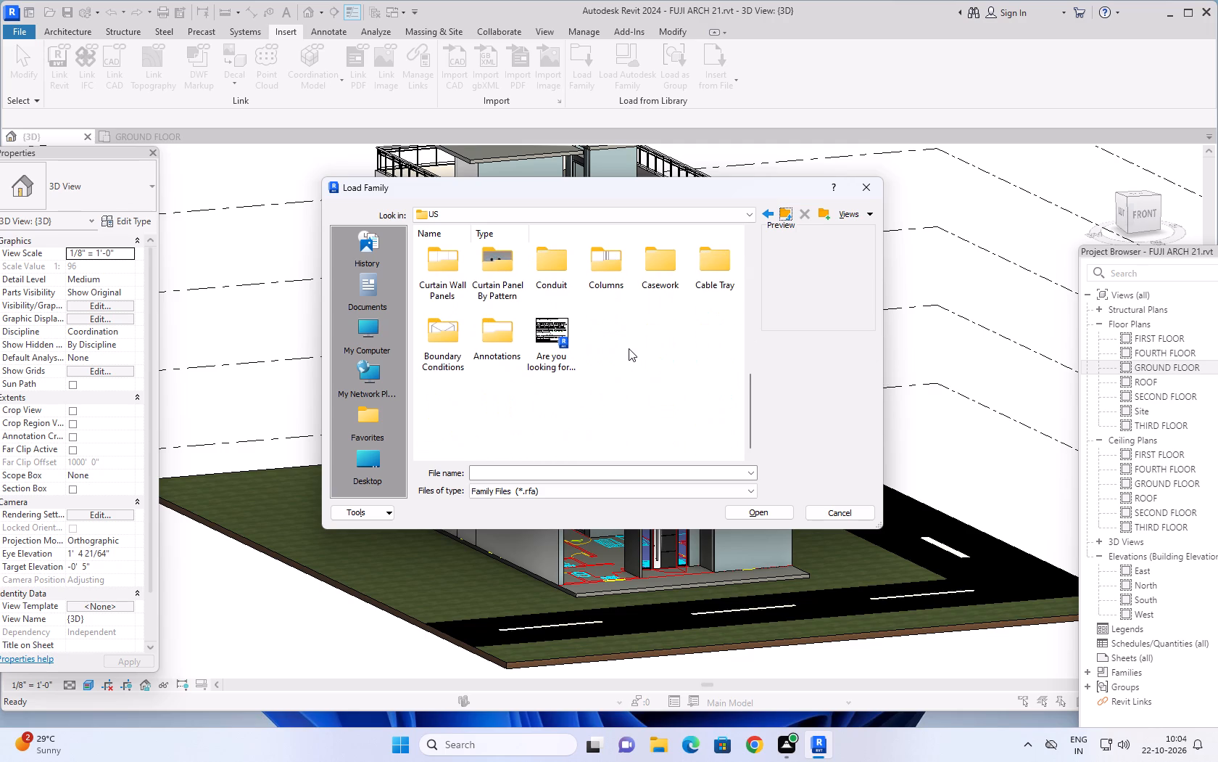
scroll(629, 348, "up", 1)
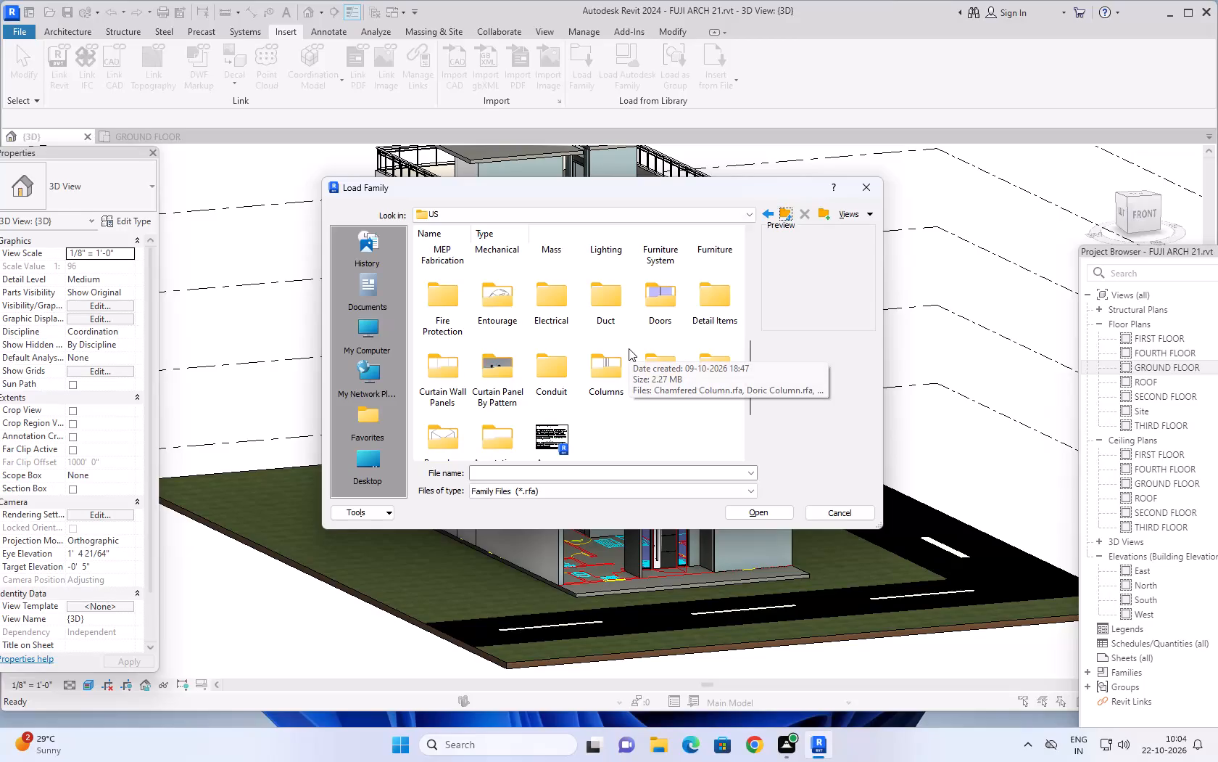
scroll(629, 348, "up", 1)
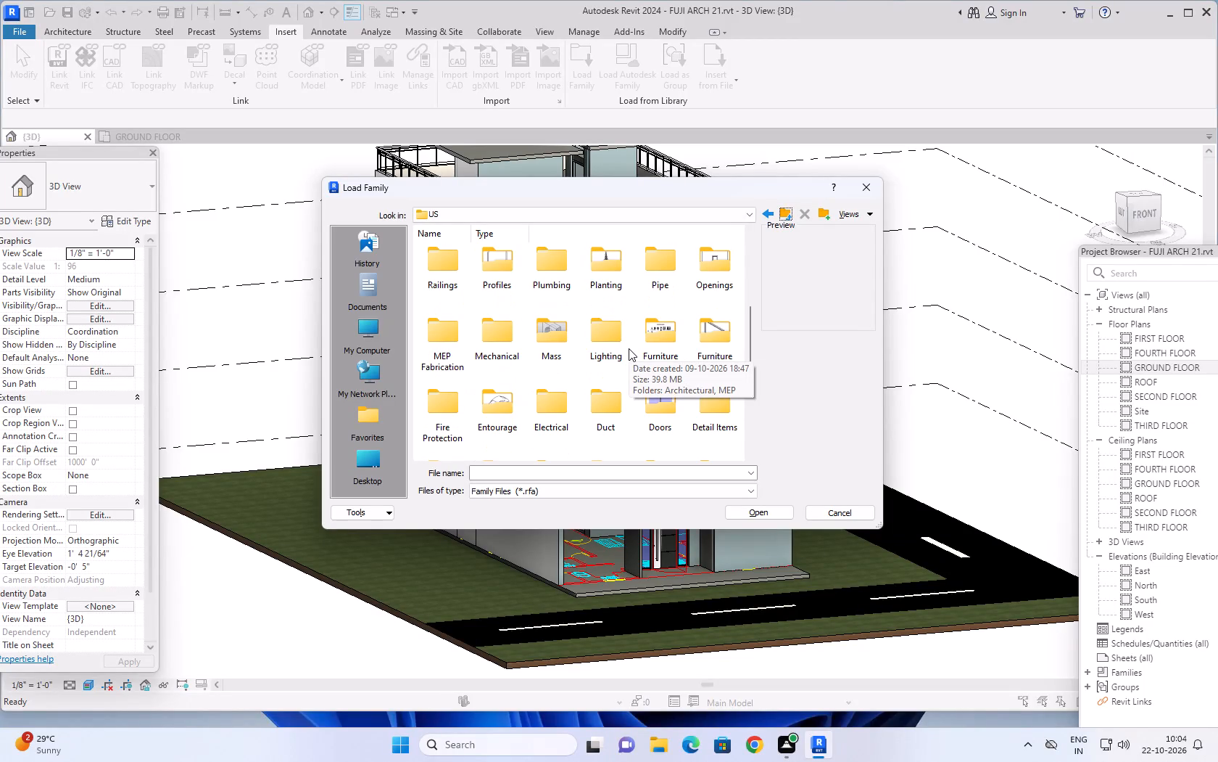
scroll(626, 364, "up", 2)
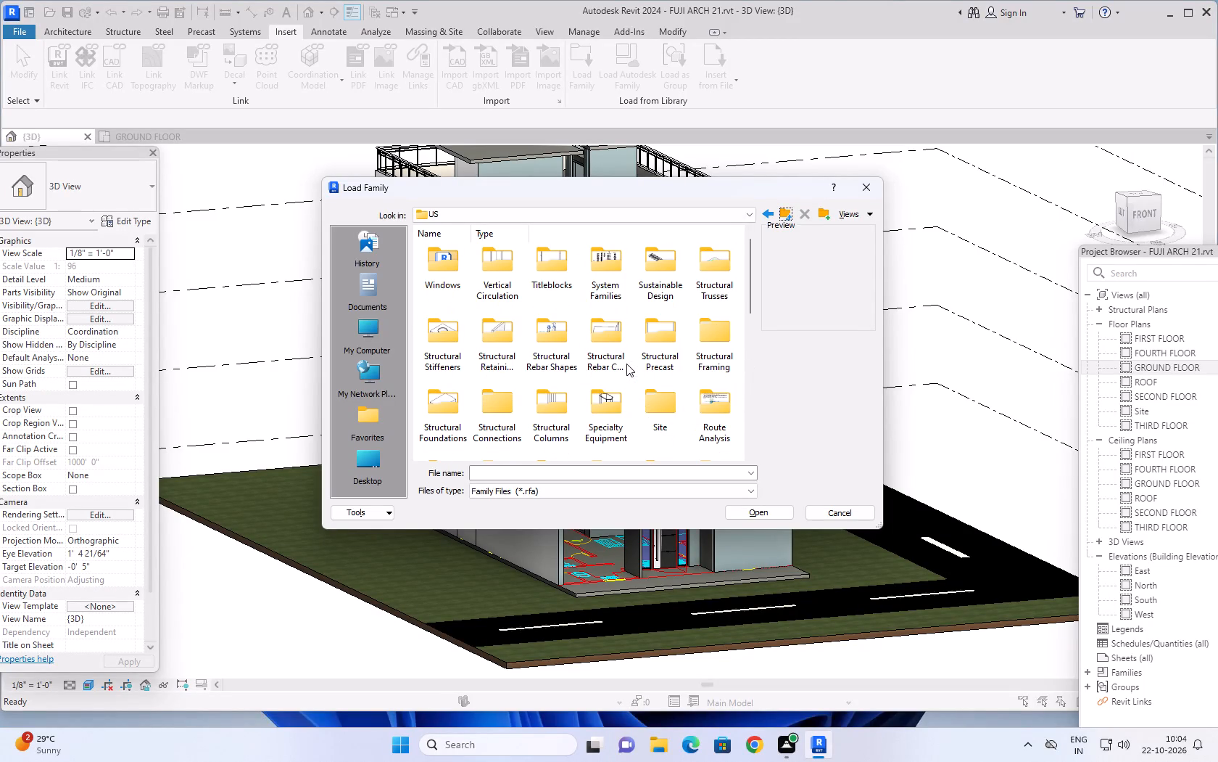
scroll(626, 364, "up", 2)
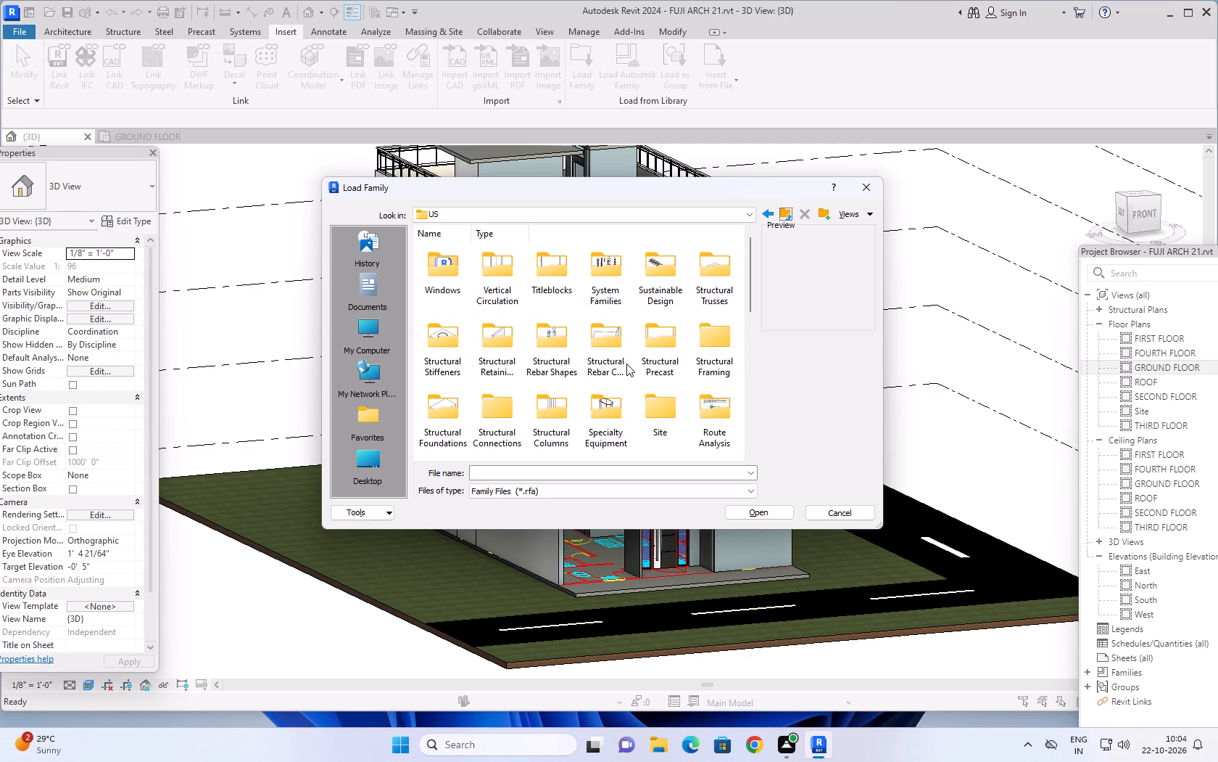
scroll(626, 364, "up", 2)
scroll(613, 314, "down", 4)
scroll(613, 314, "up", 1)
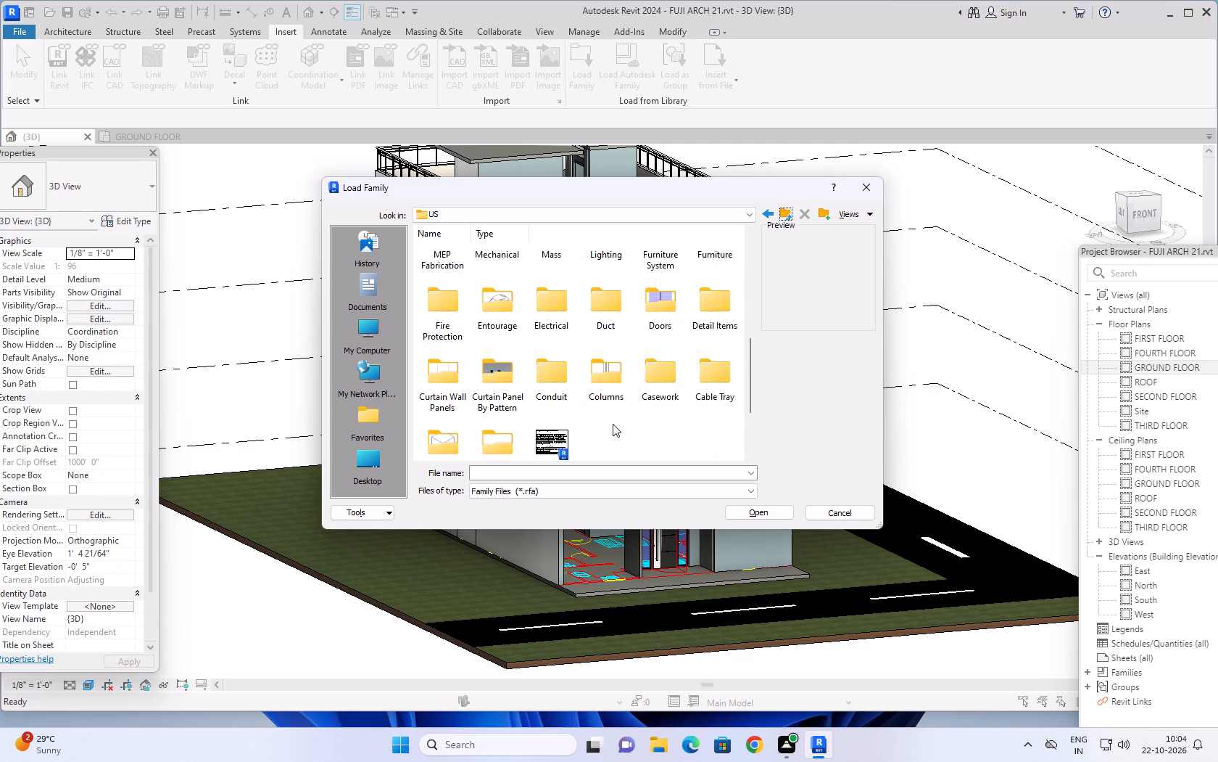
scroll(594, 419, "down", 1)
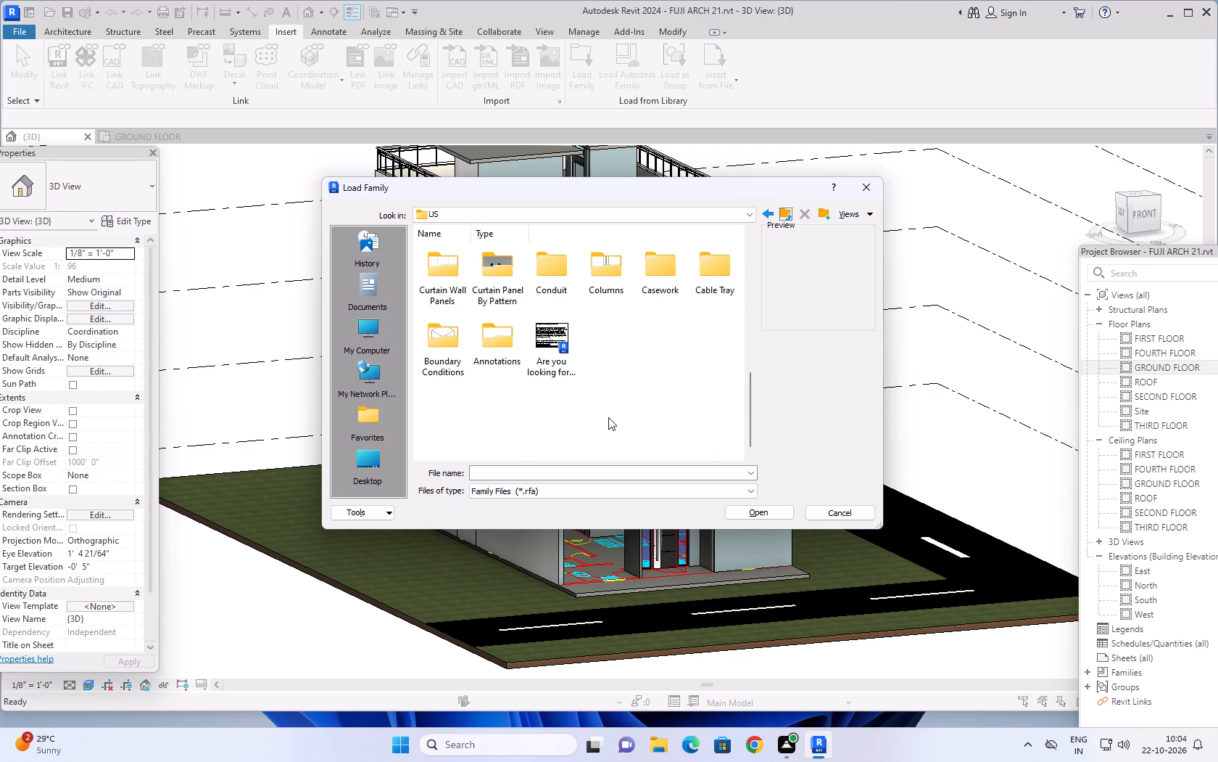
scroll(608, 417, "up", 1)
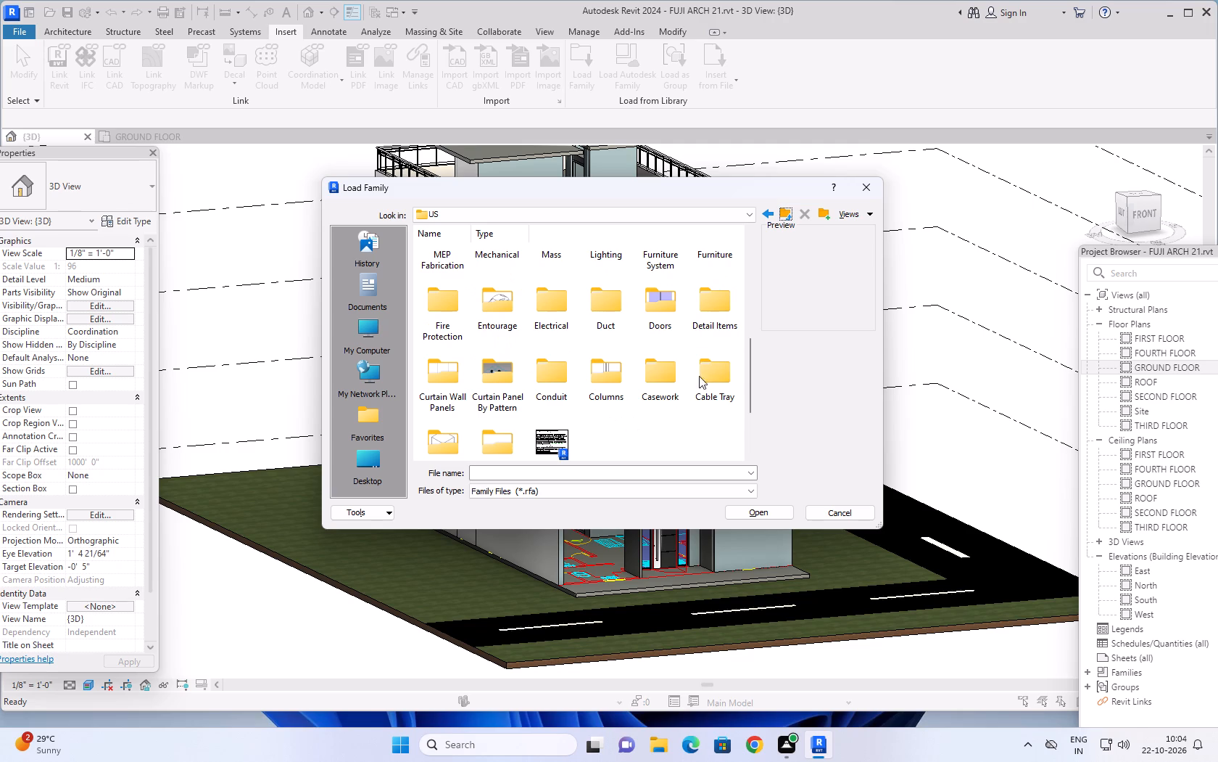
double_click(720, 310)
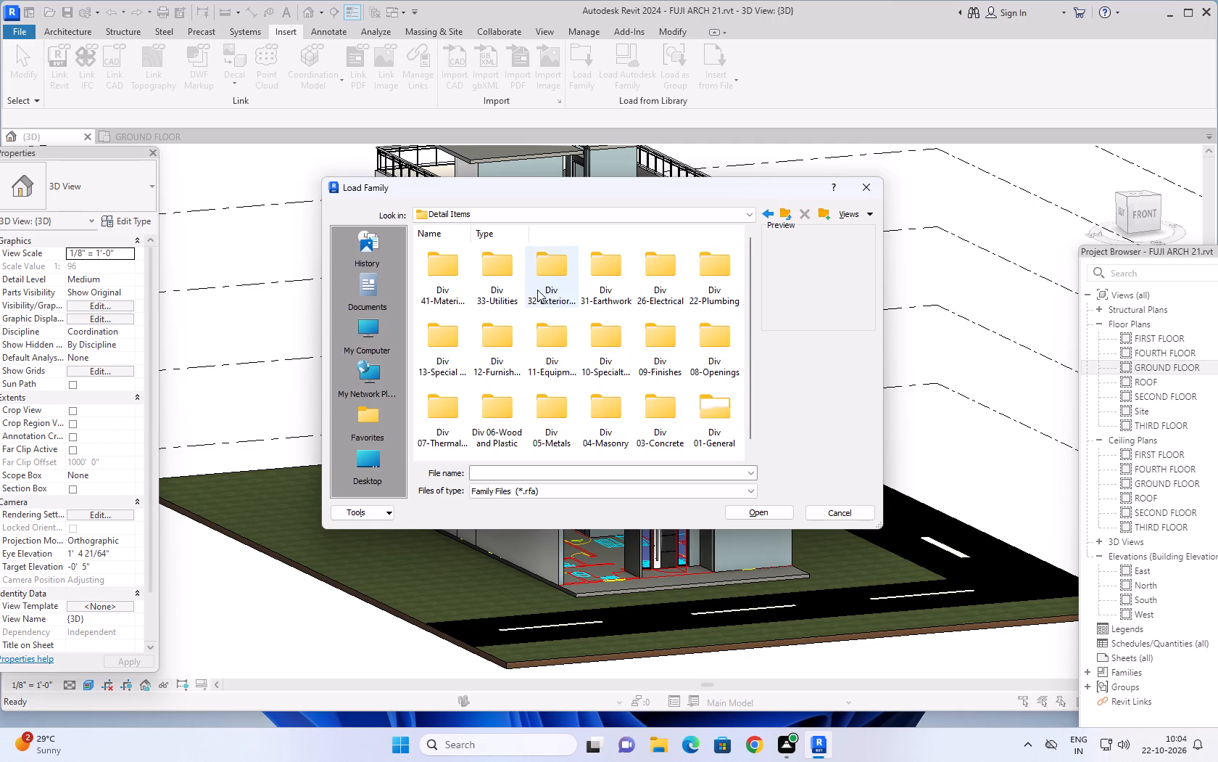
scroll(542, 316, "down", 7)
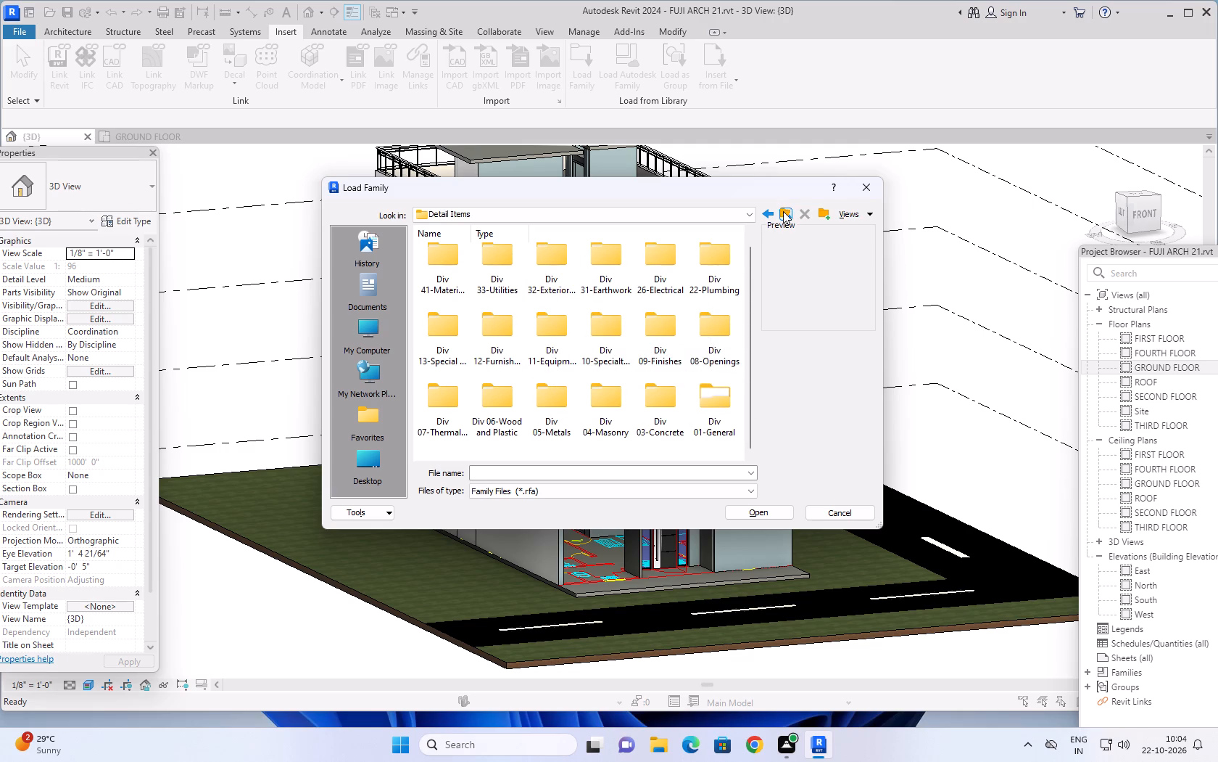
left_click(783, 211)
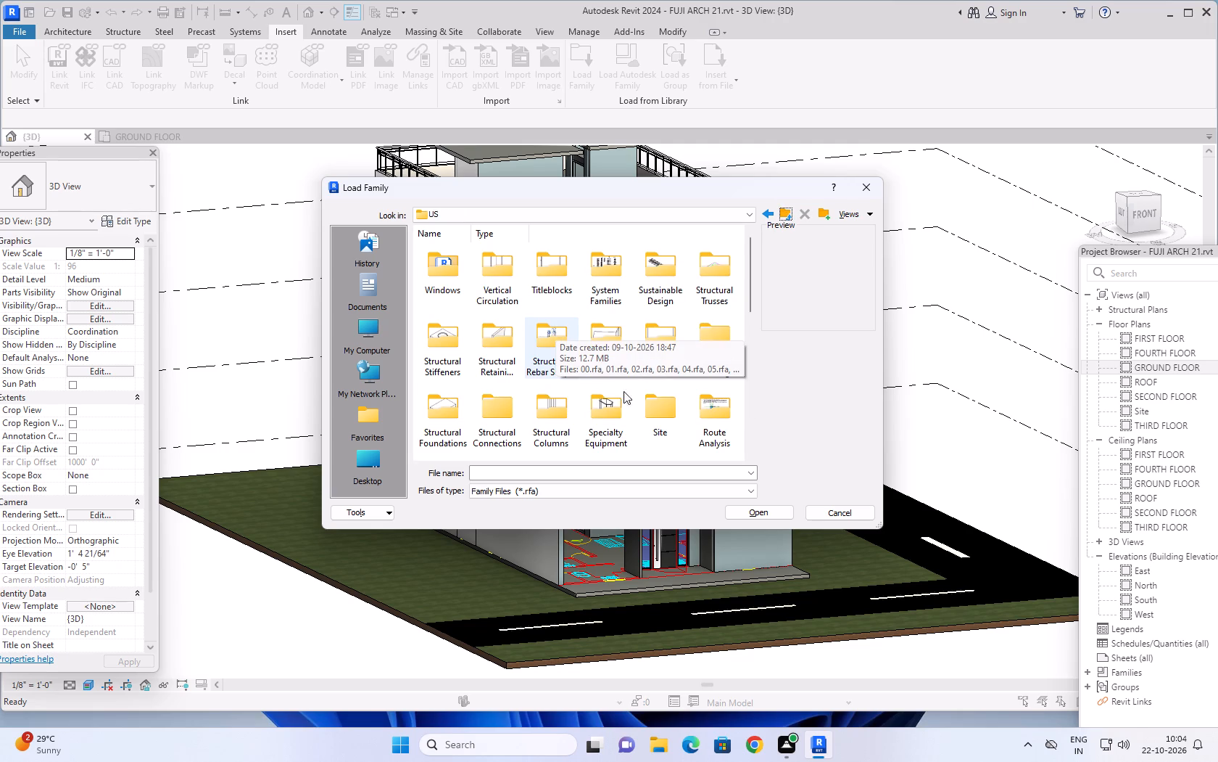
Load the curved single-headed Direction Arrows family from the Parking folder of the Site library.
double_click(668, 417)
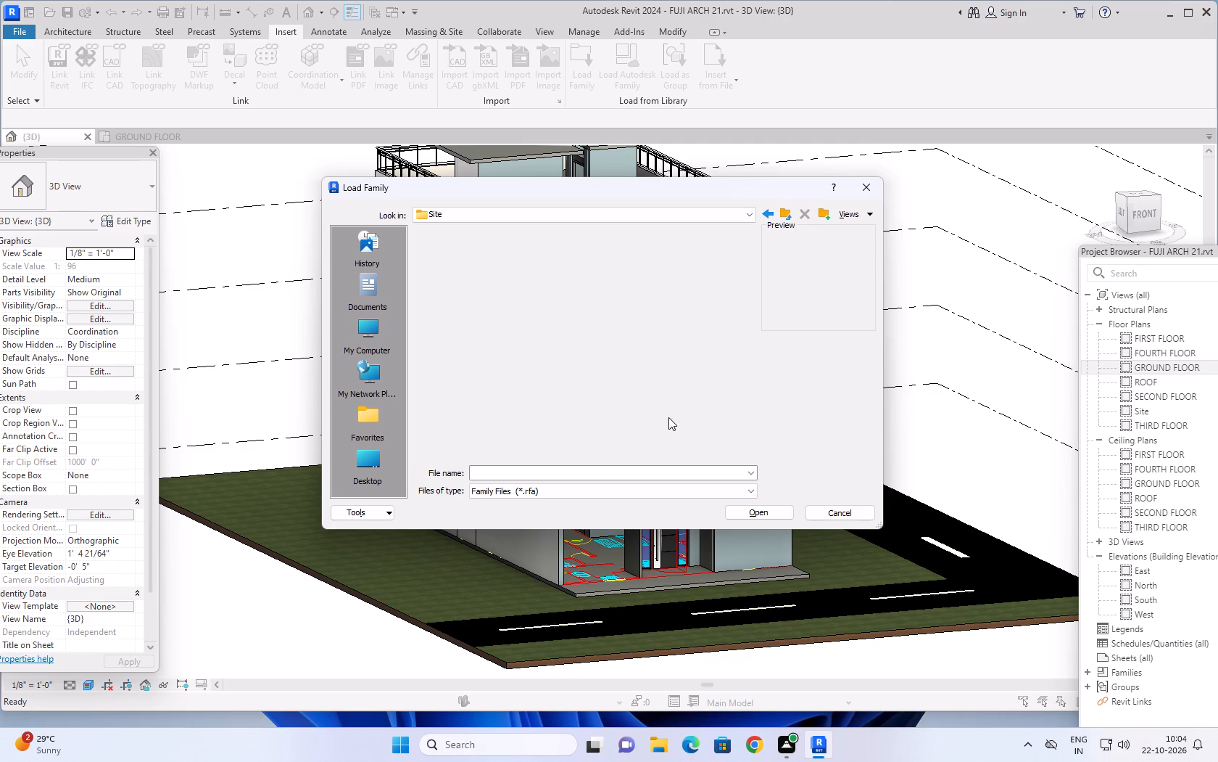
double_click(501, 274)
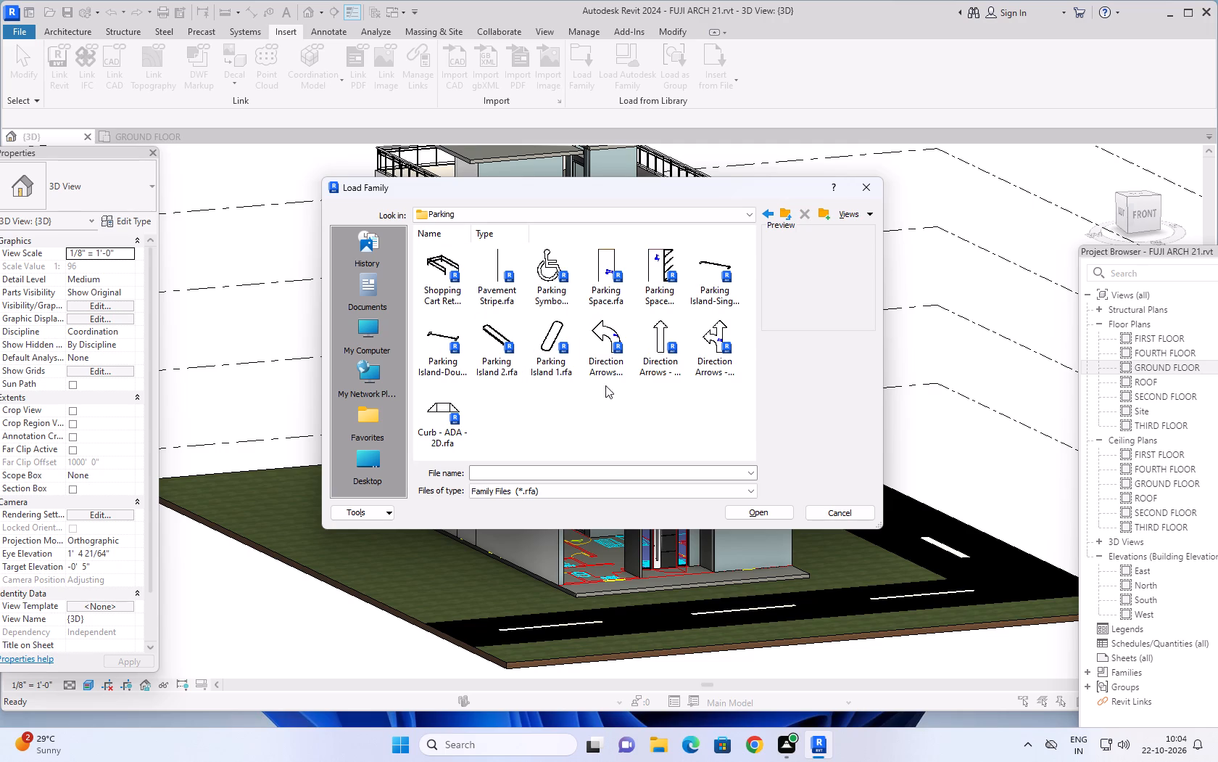
double_click(601, 338)
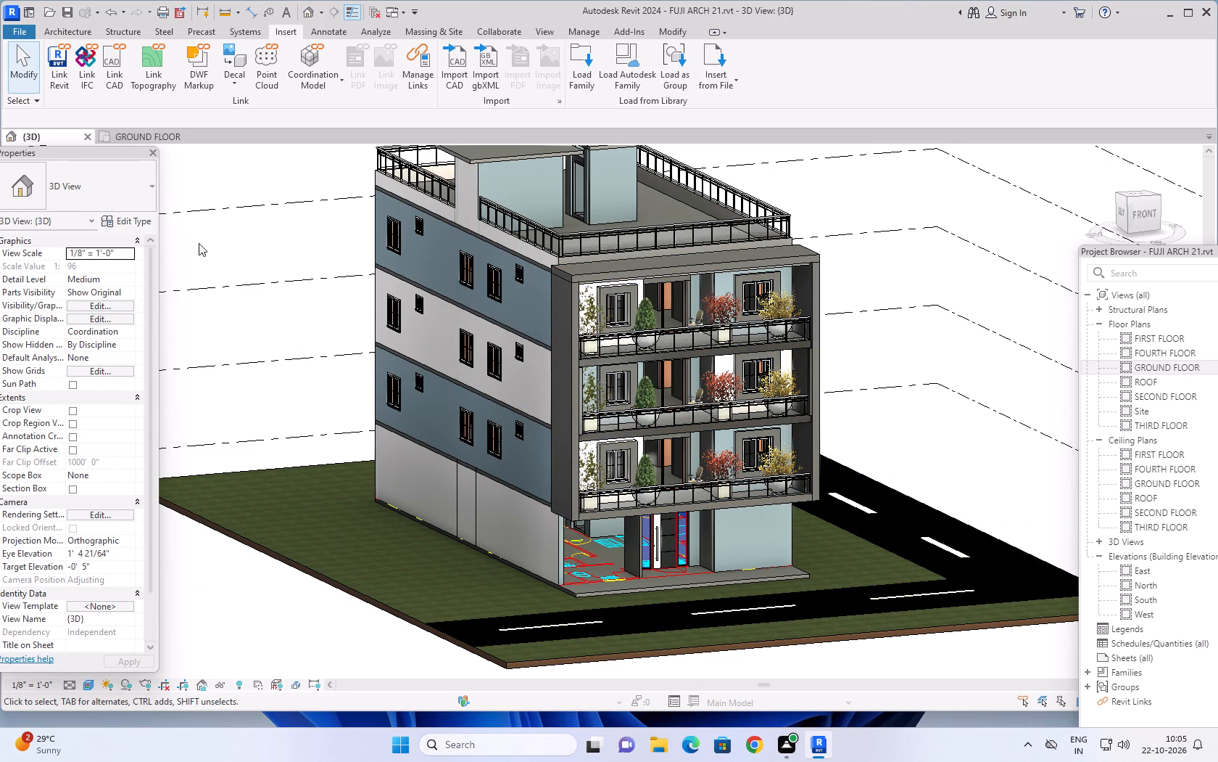
left_click(578, 57)
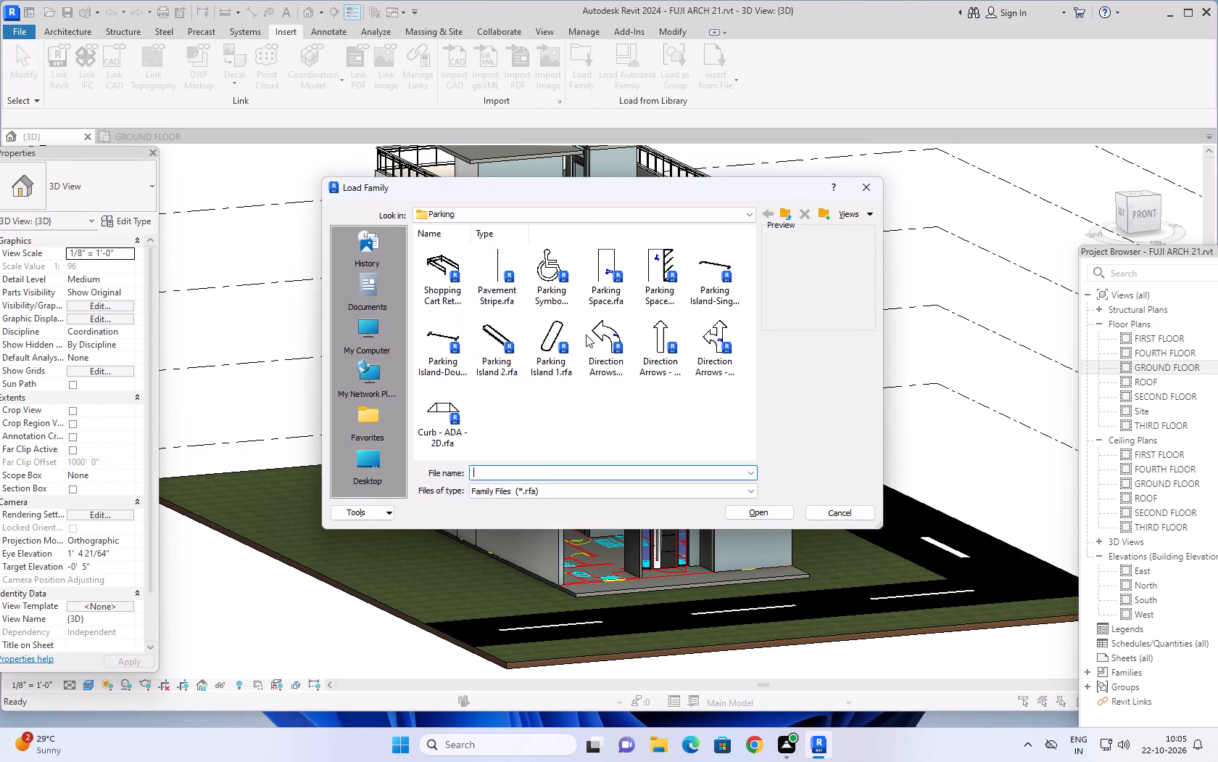
left_click(606, 331)
left_click(751, 510)
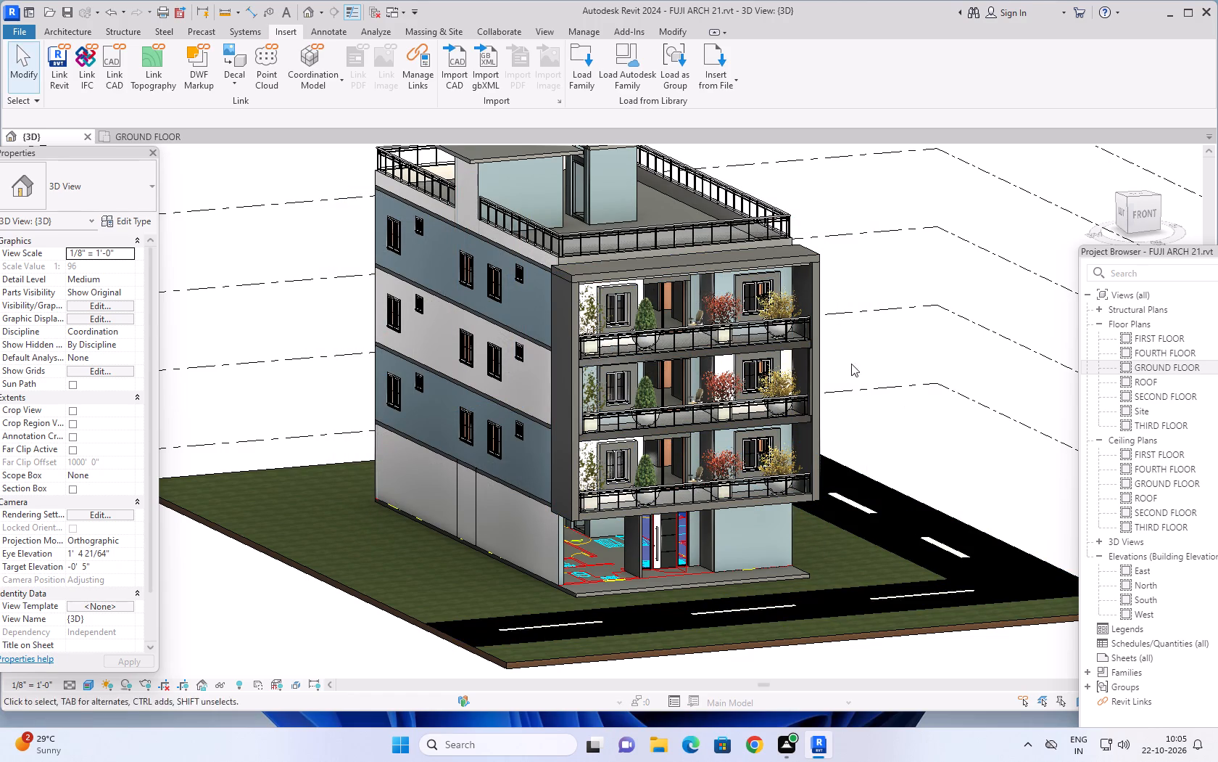
Load the straight Direction Arrows family from the Parking folder.
left_click(581, 60)
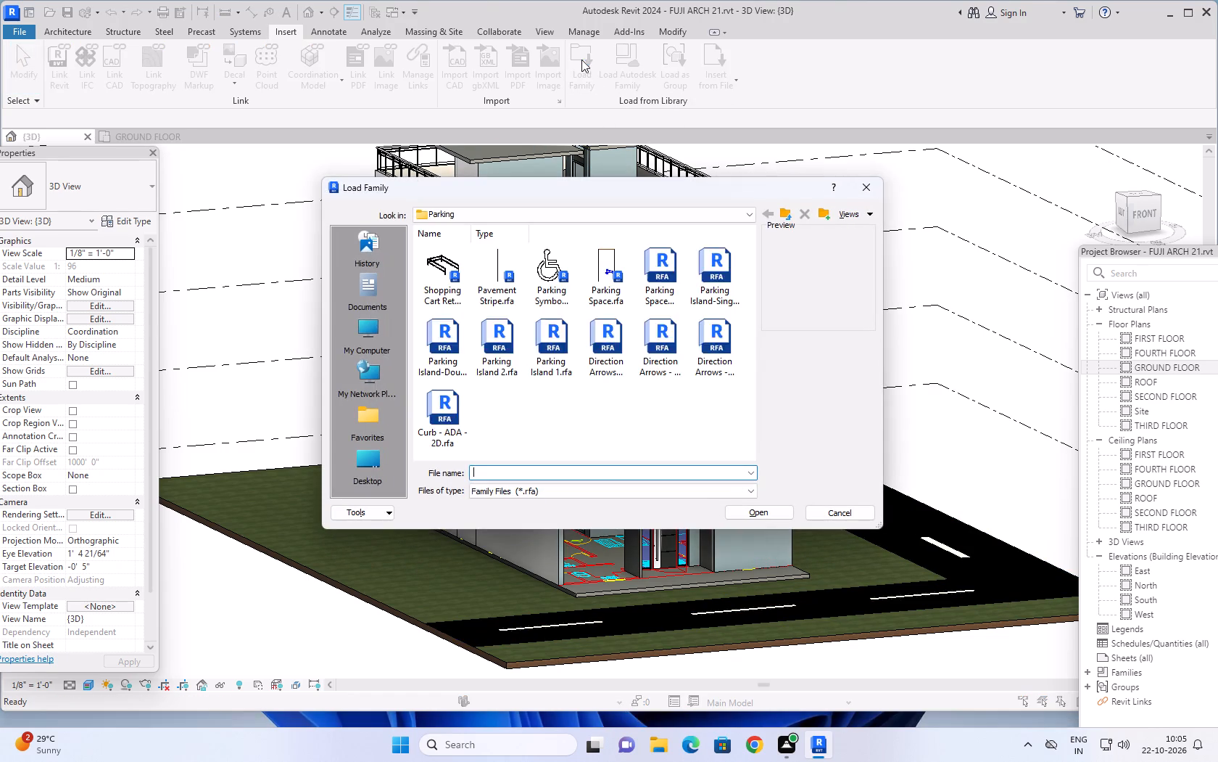
left_click(660, 340)
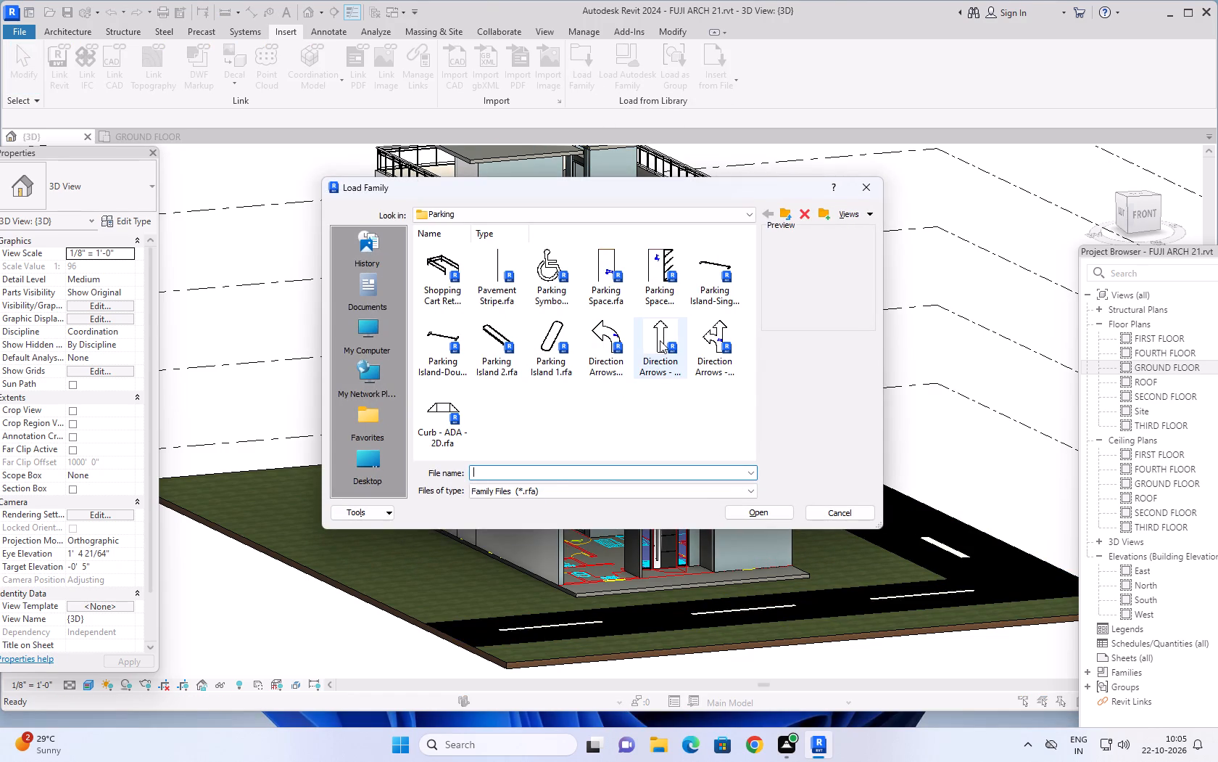
left_click(767, 512)
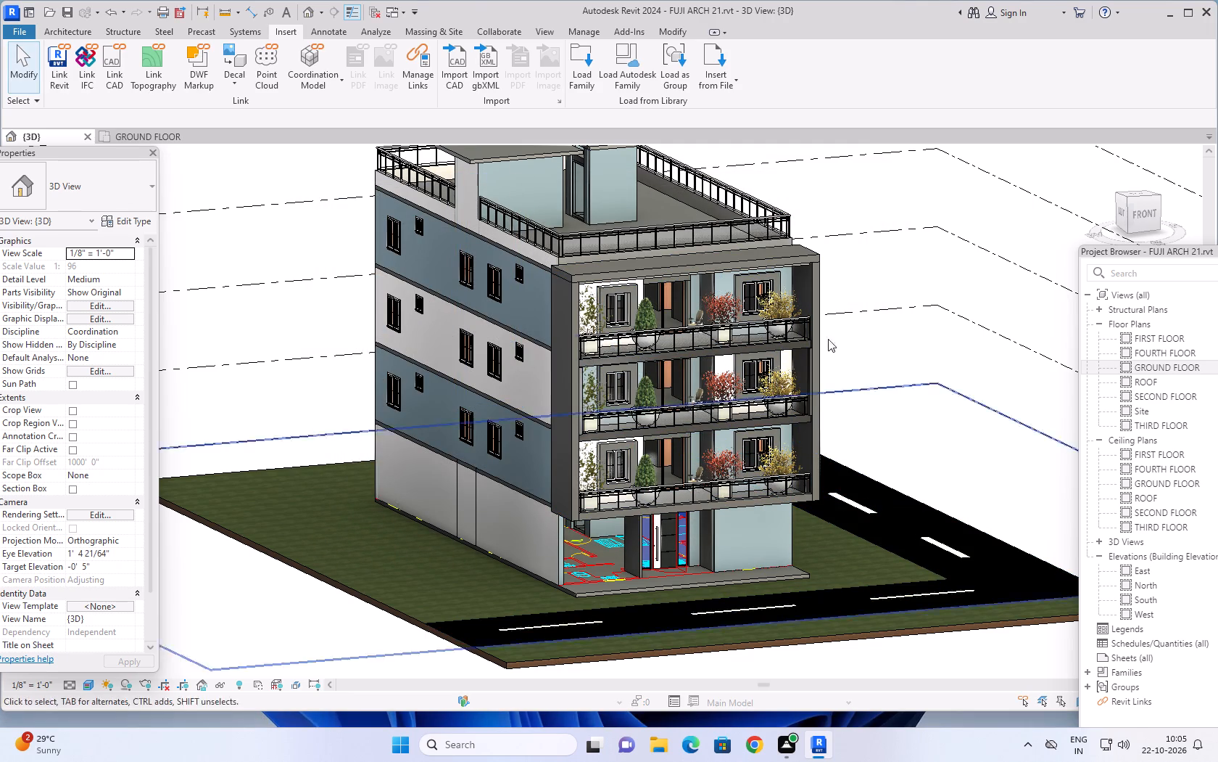
Turn on visibility of the Mass, Parts and Topography model categories in the GROUND FLOOR plan.
left_click(132, 134)
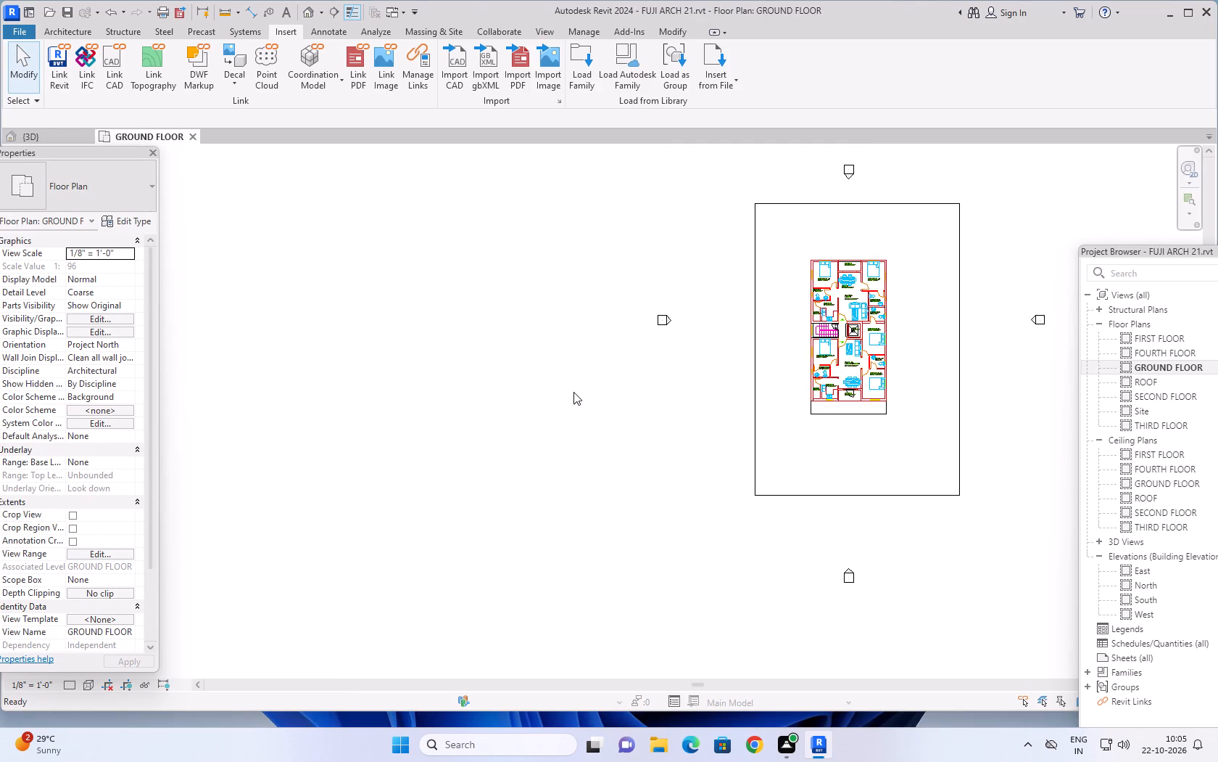
scroll(579, 392, "down", 1)
type("vg")
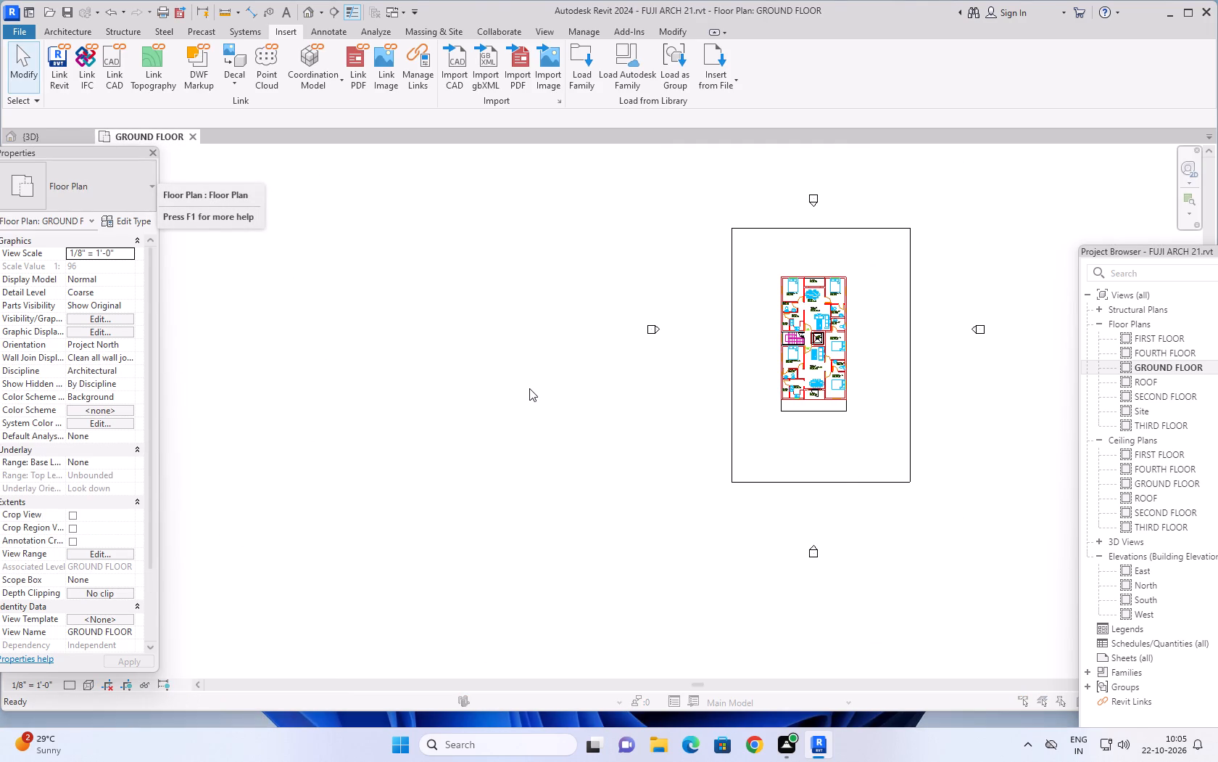
scroll(368, 329, "down", 5)
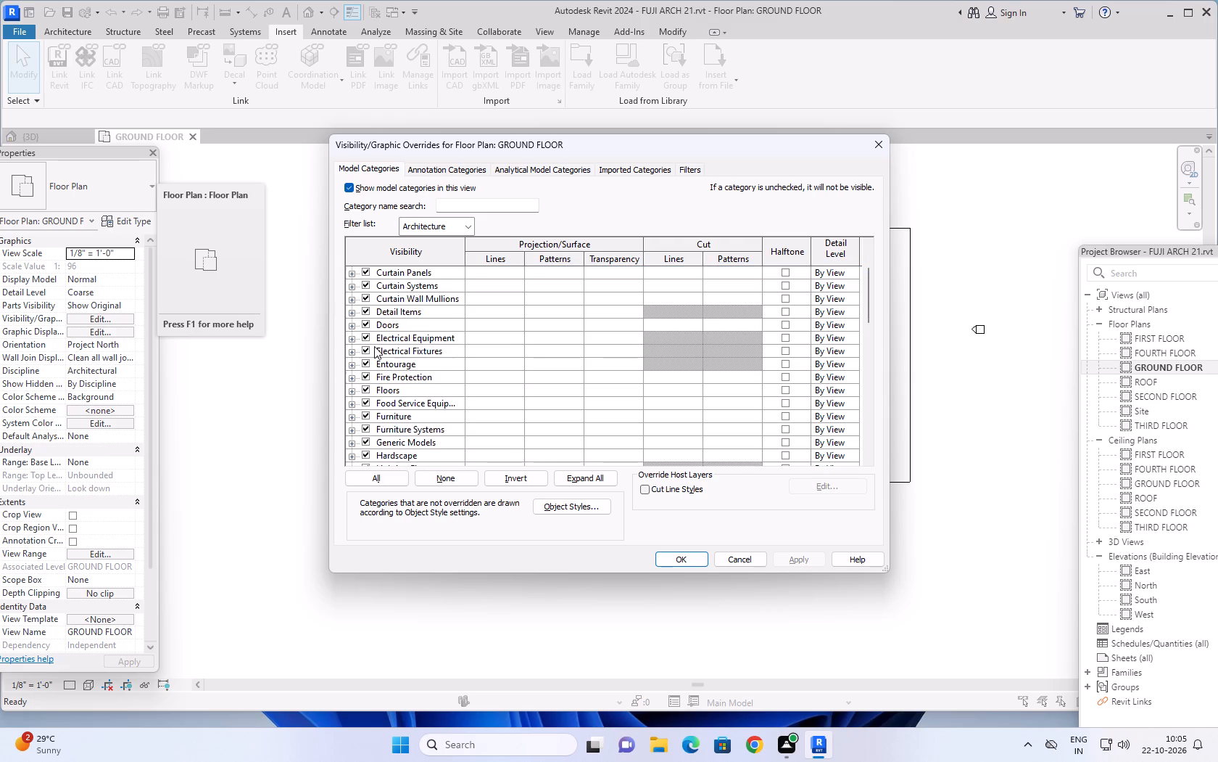
scroll(374, 346, "down", 12)
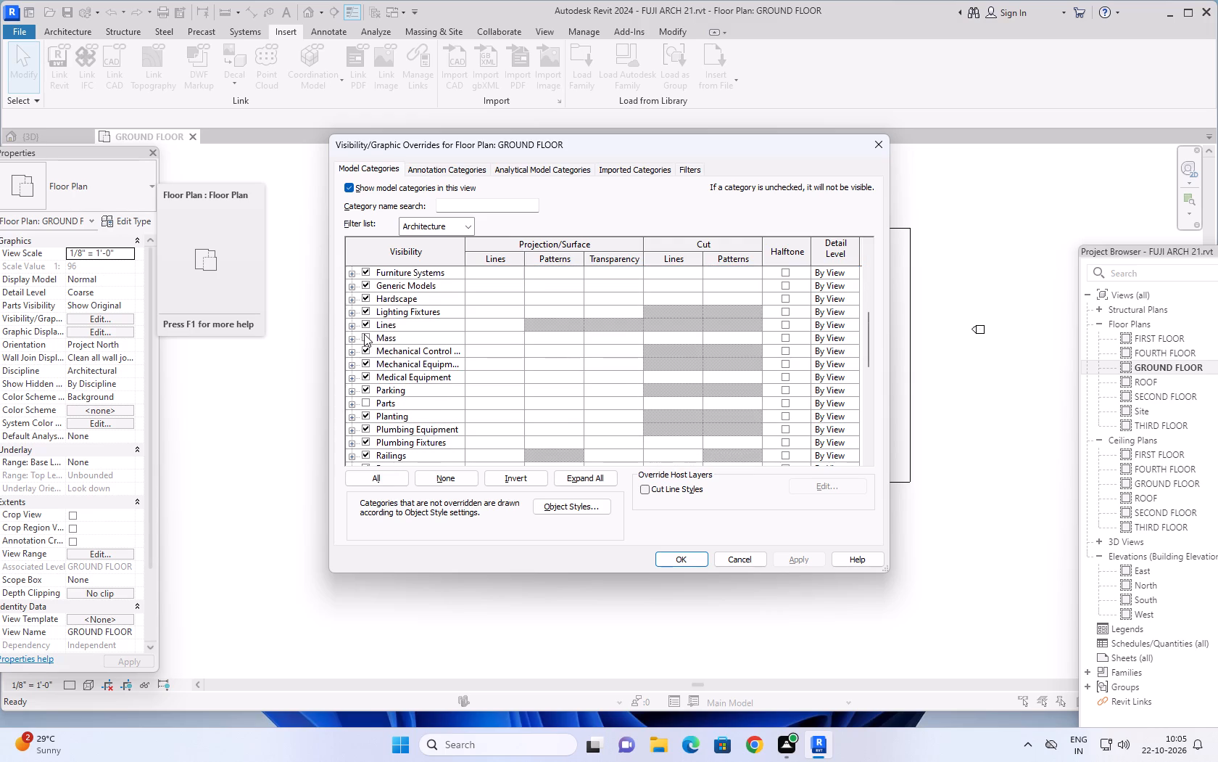
left_click(364, 334)
left_click(366, 399)
scroll(383, 388, "down", 2)
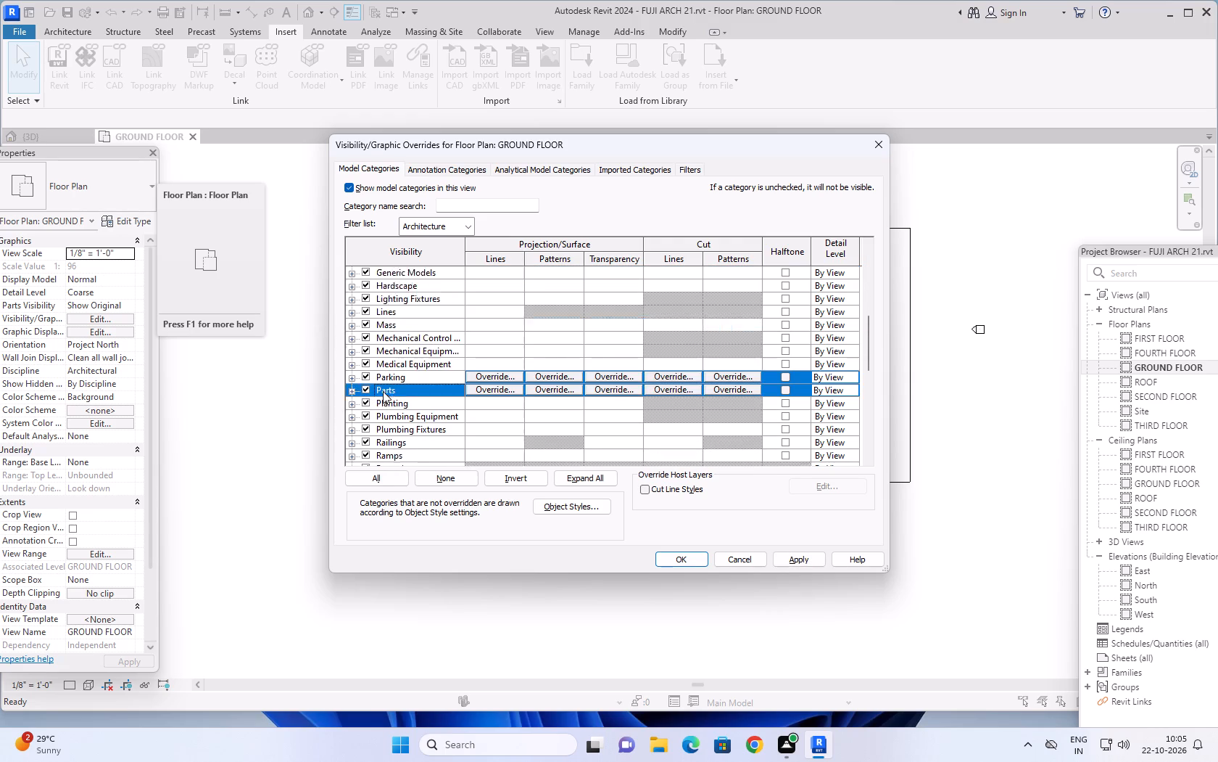
scroll(383, 391, "down", 7)
scroll(383, 396, "down", 17)
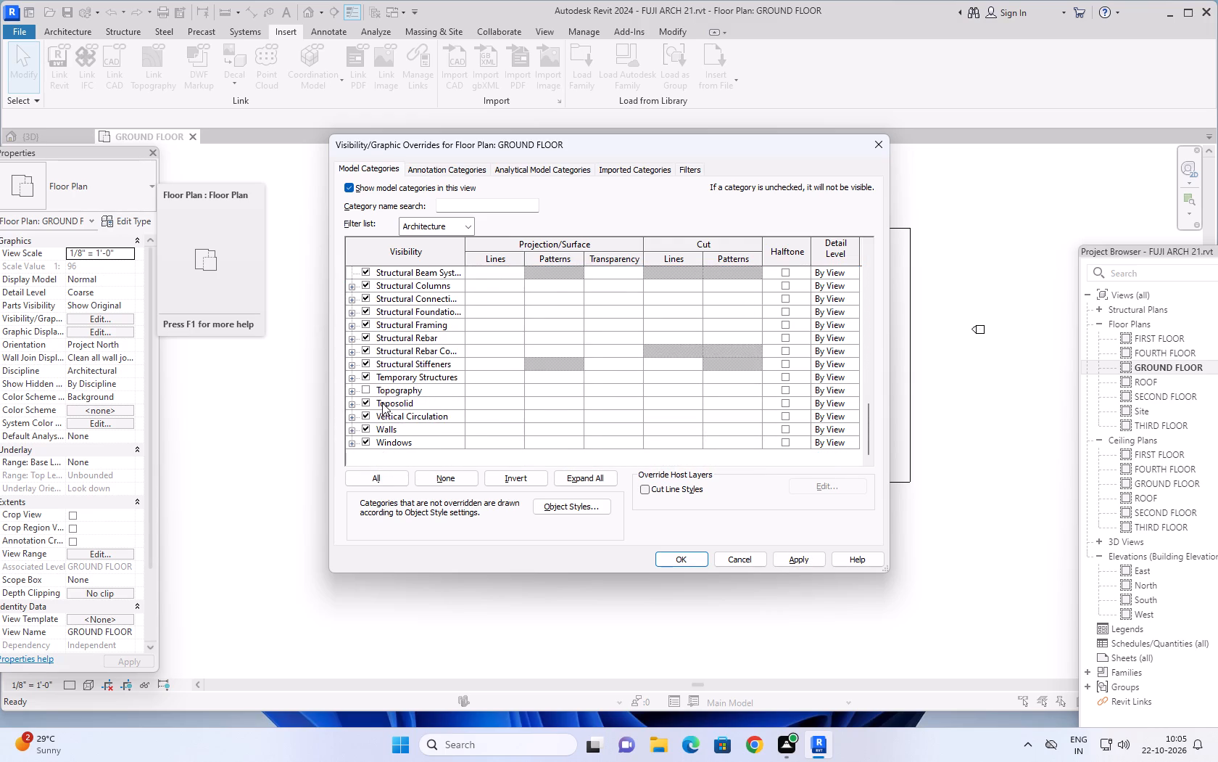
left_click(367, 388)
scroll(423, 378, "down", 4)
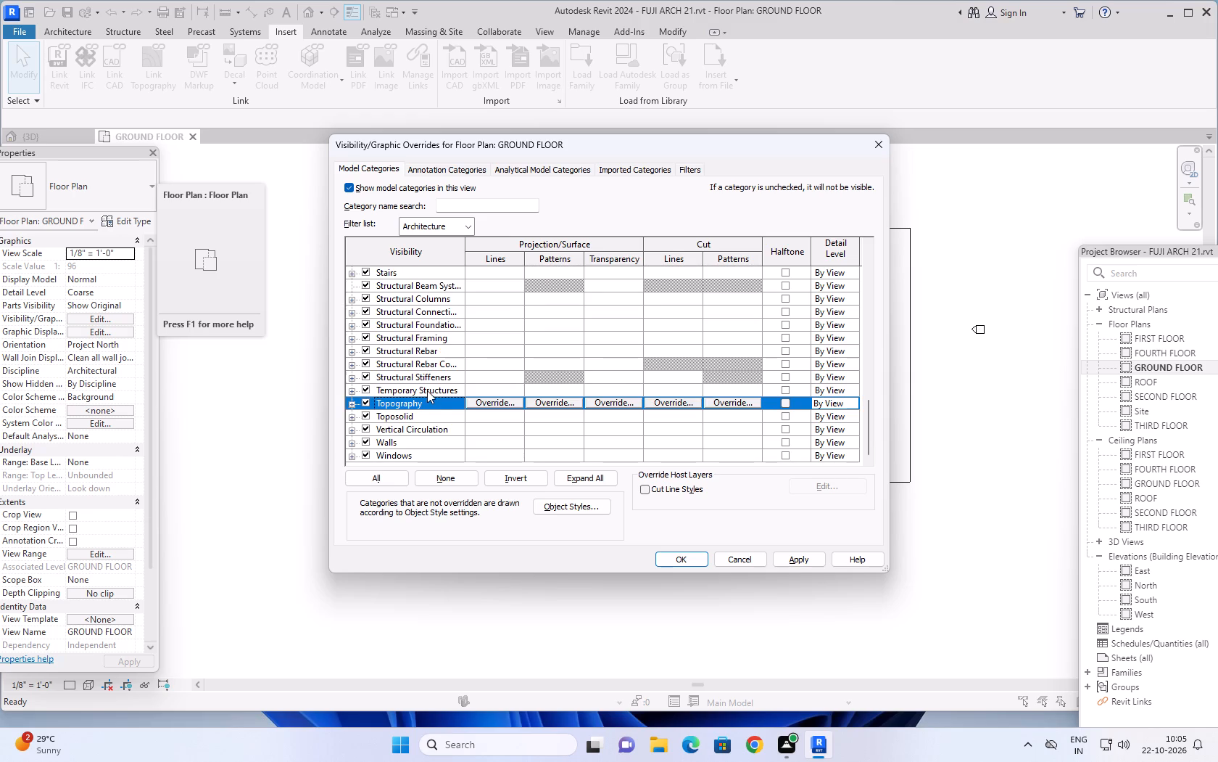
scroll(427, 390, "down", 6)
left_click(818, 559)
left_click(683, 557)
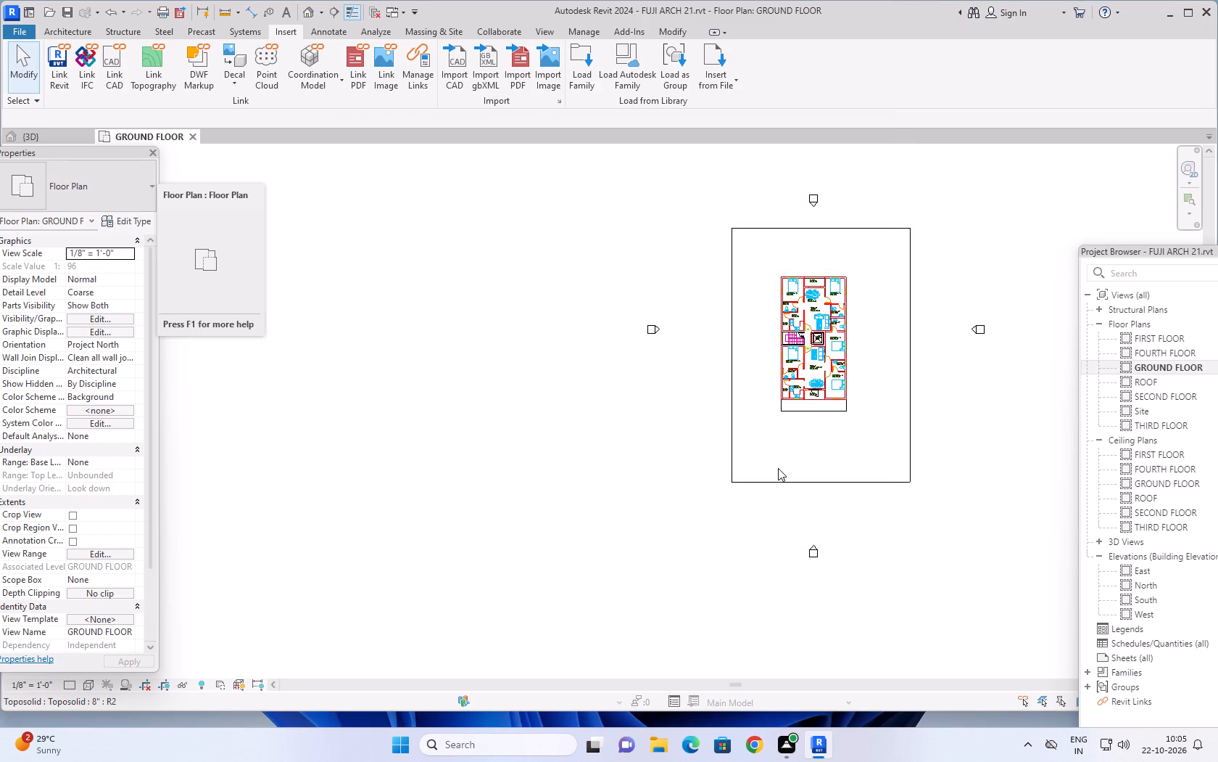
Examine the site boundary and building layout in the GROUND FLOOR plan.
scroll(778, 468, "up", 3)
scroll(814, 464, "down", 3)
middle_click_drag(840, 454, 741, 468)
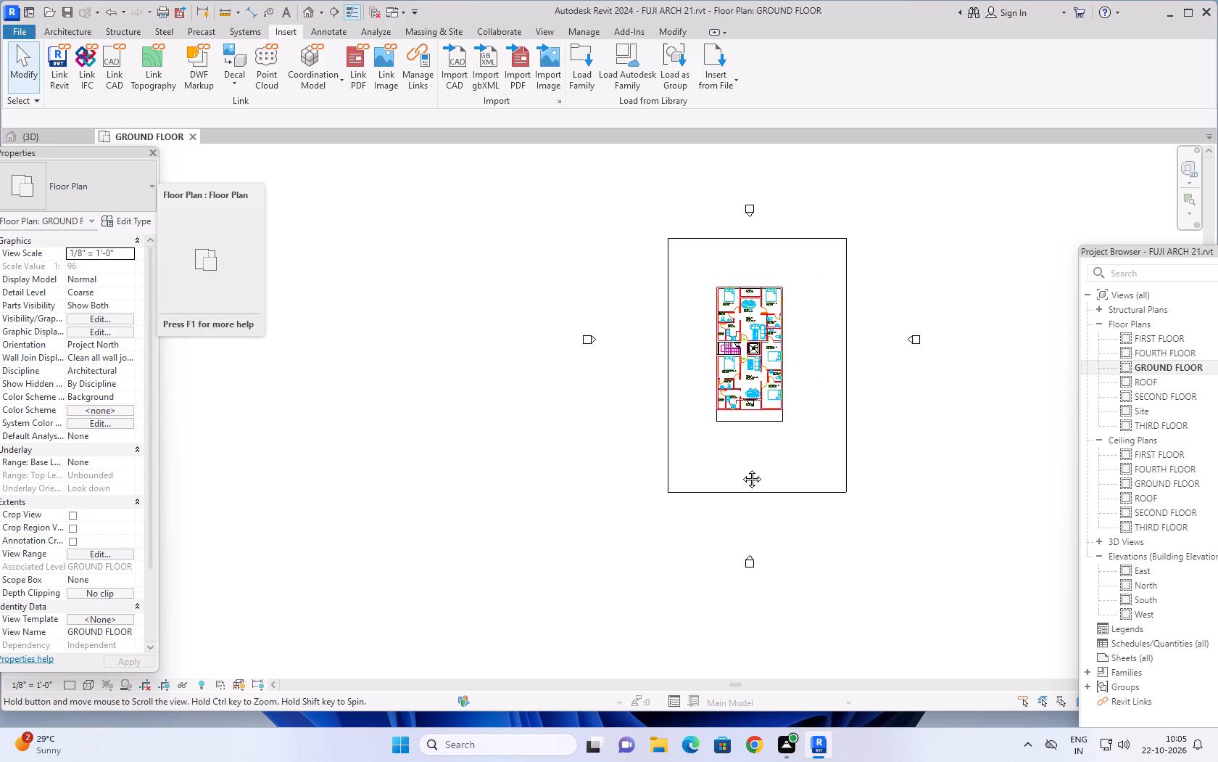
middle_click_drag(741, 468, 571, 487)
scroll(571, 487, "up", 1)
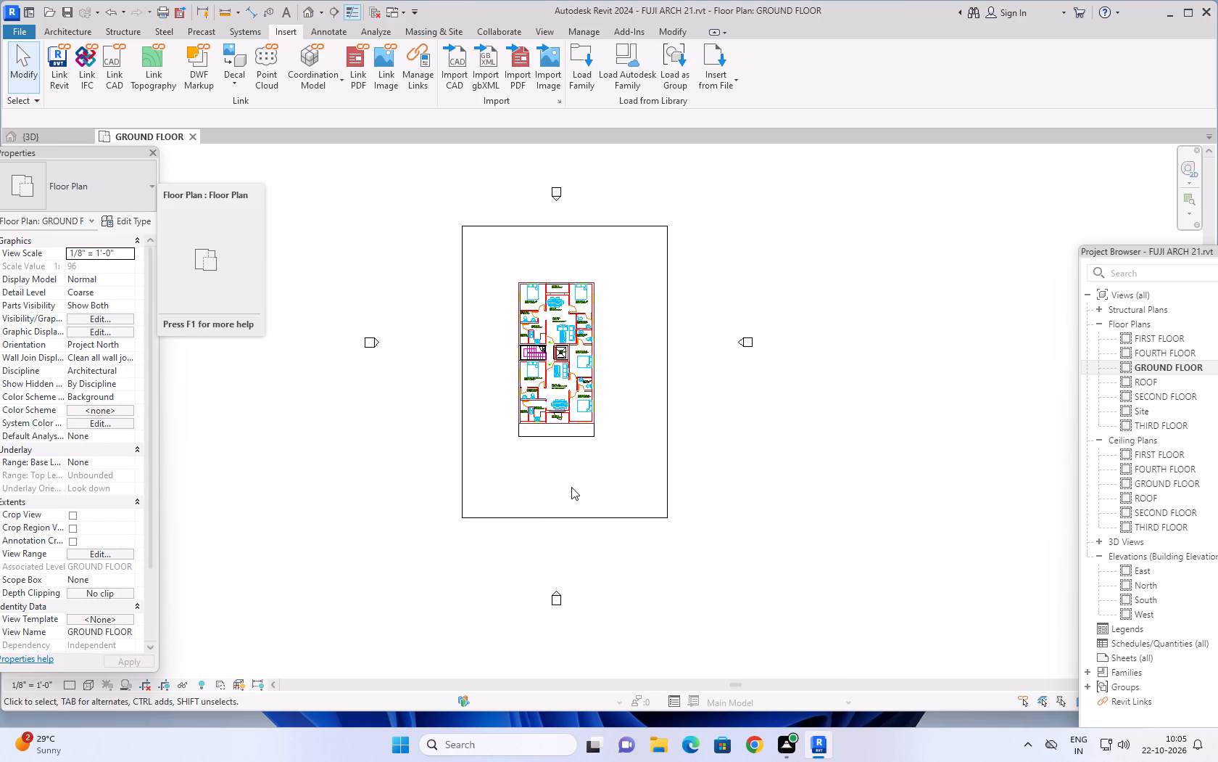
scroll(571, 487, "up", 2)
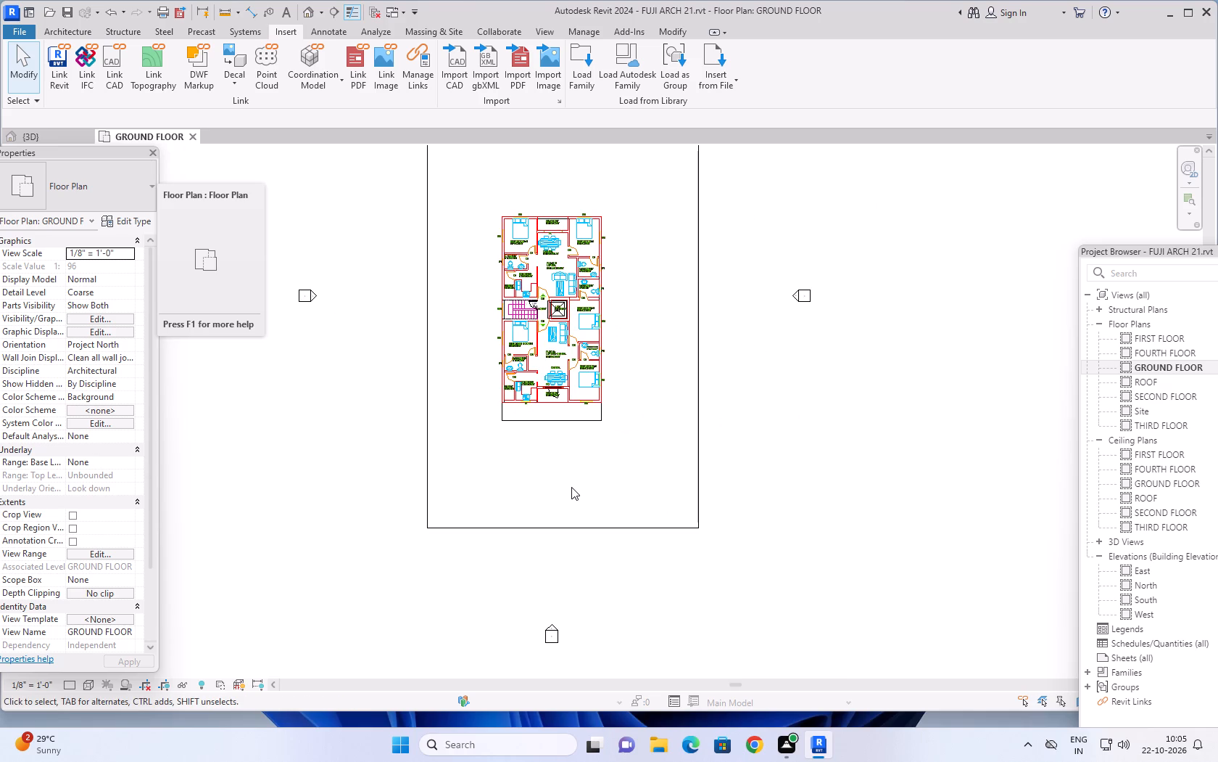
scroll(571, 487, "down", 1)
middle_click_drag(571, 487, 616, 509)
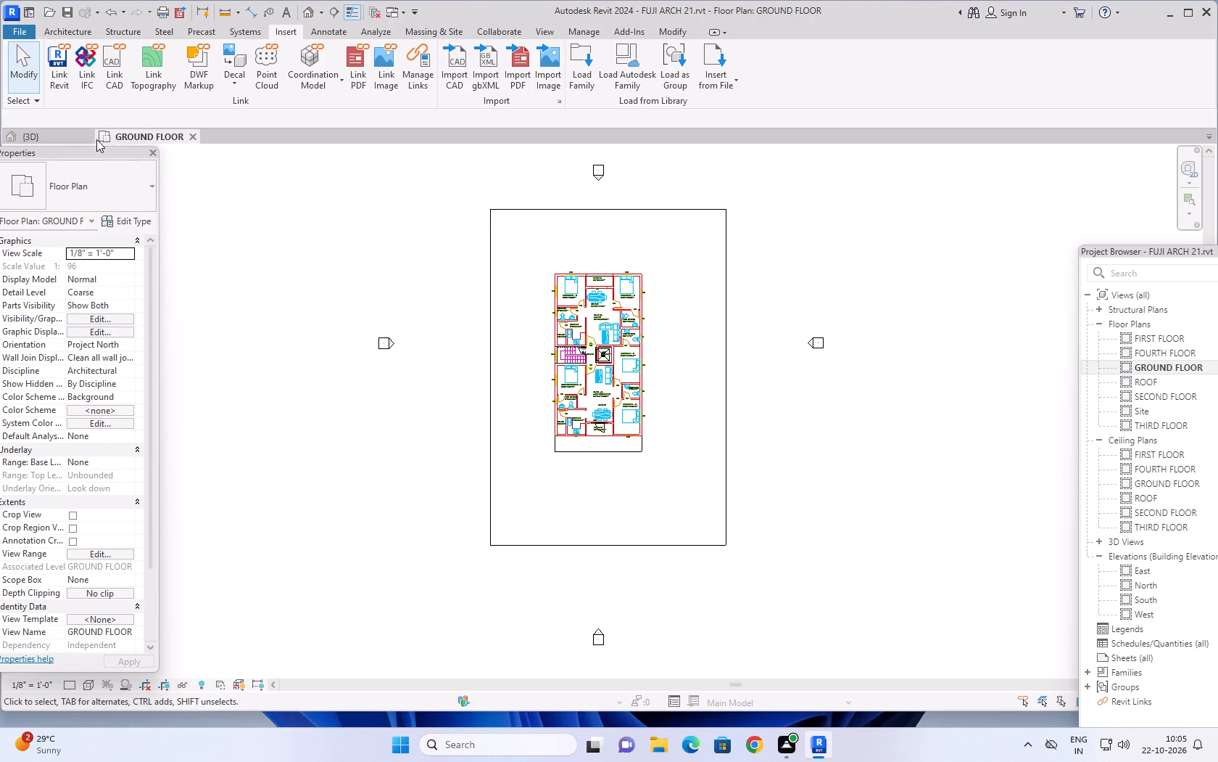
Examine the building's front and side facades, balconies and the surrounding road in 3D.
left_click(49, 138)
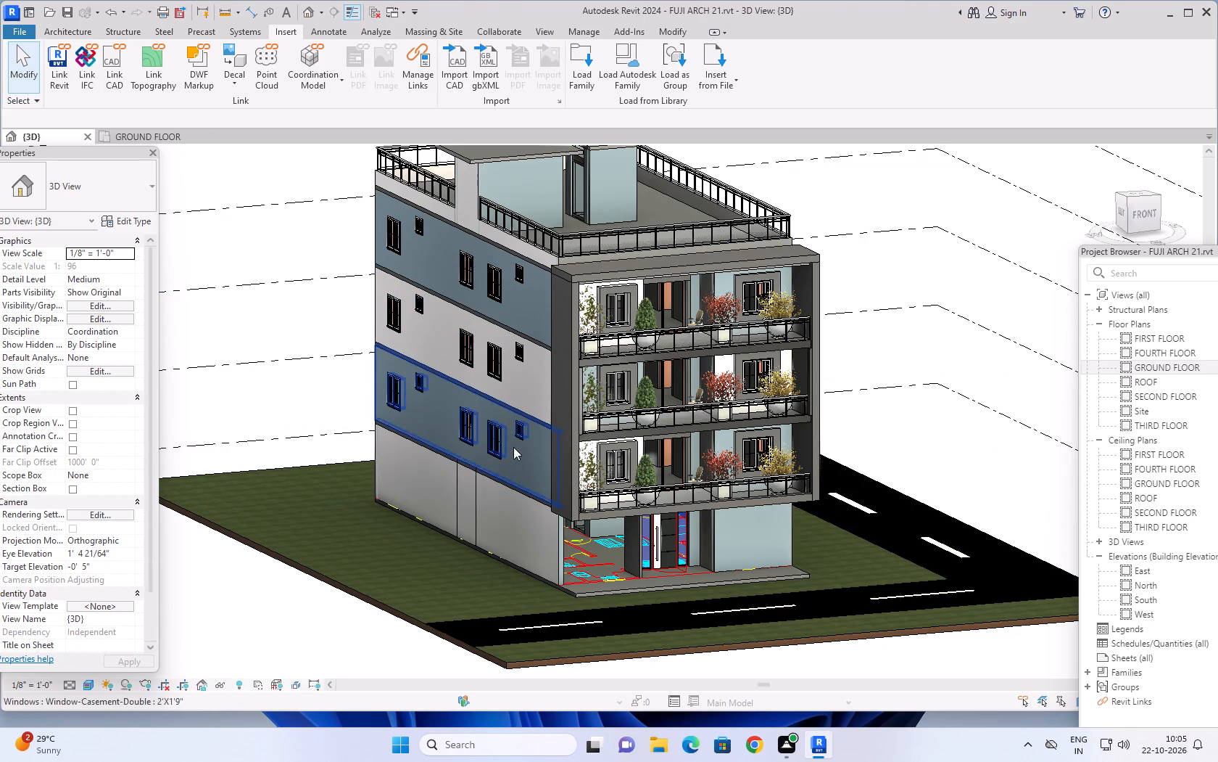
scroll(531, 498, "down", 1)
scroll(828, 537, "down", 1)
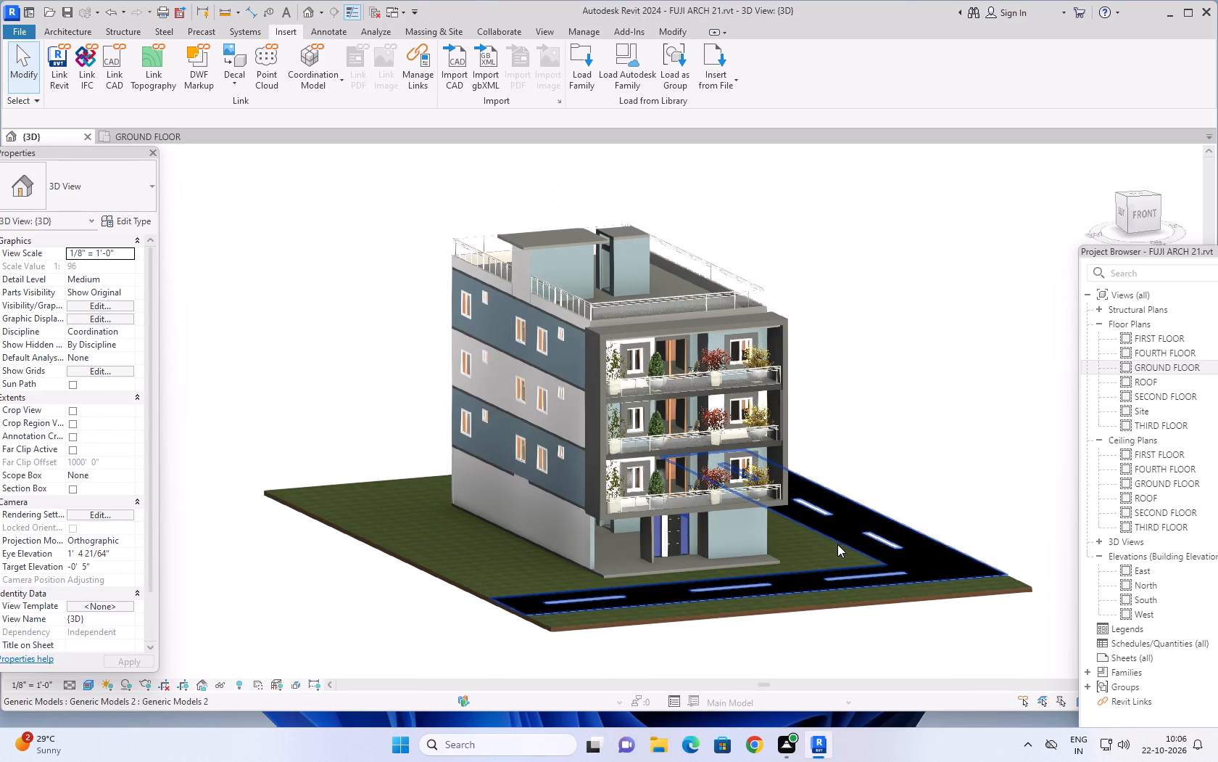
middle_click_drag(838, 548, 808, 552, "shift")
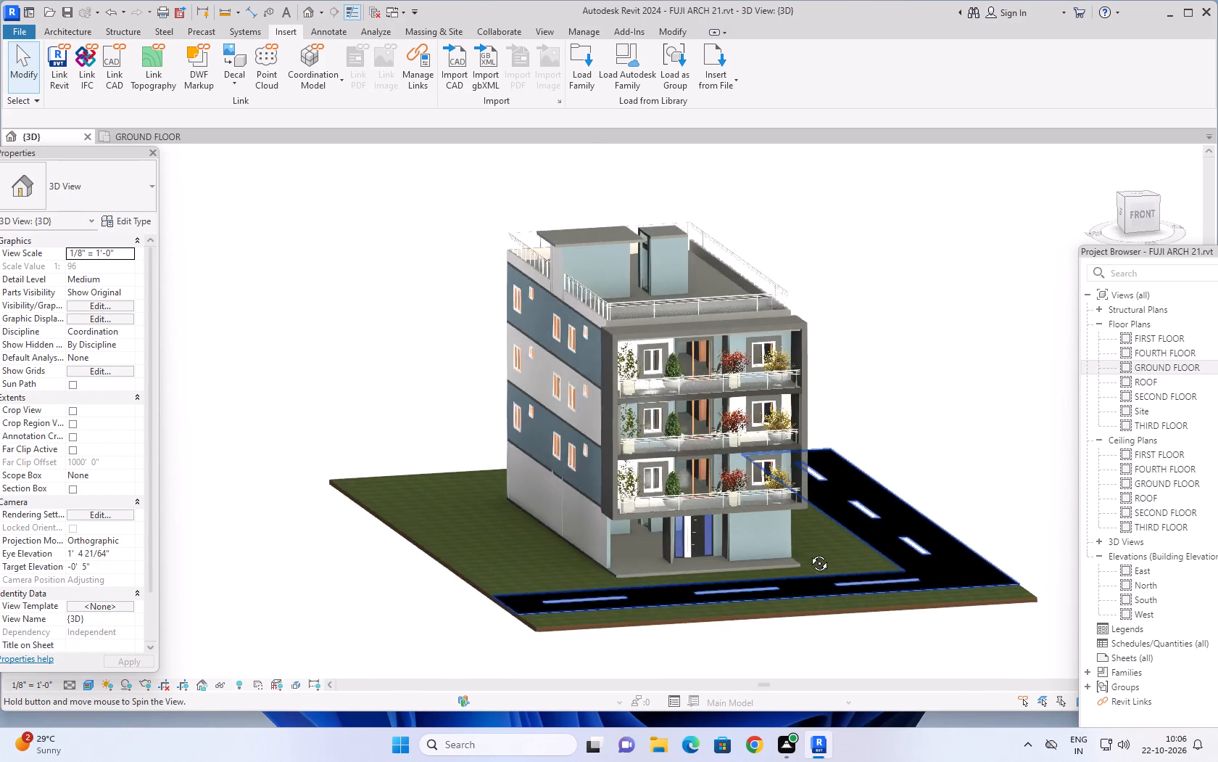
middle_click_drag(808, 552, 695, 553, "shift")
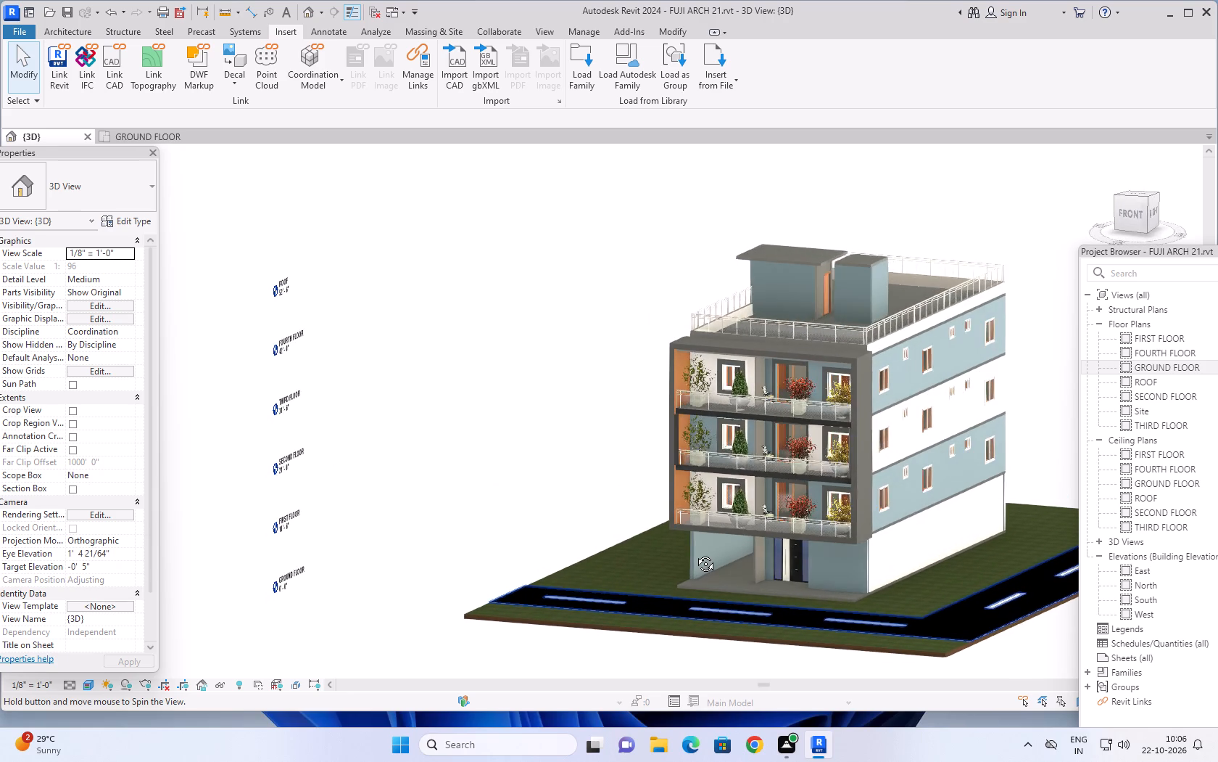
middle_click_drag(695, 553, 663, 570, "shift")
middle_click_drag(873, 588, 731, 528)
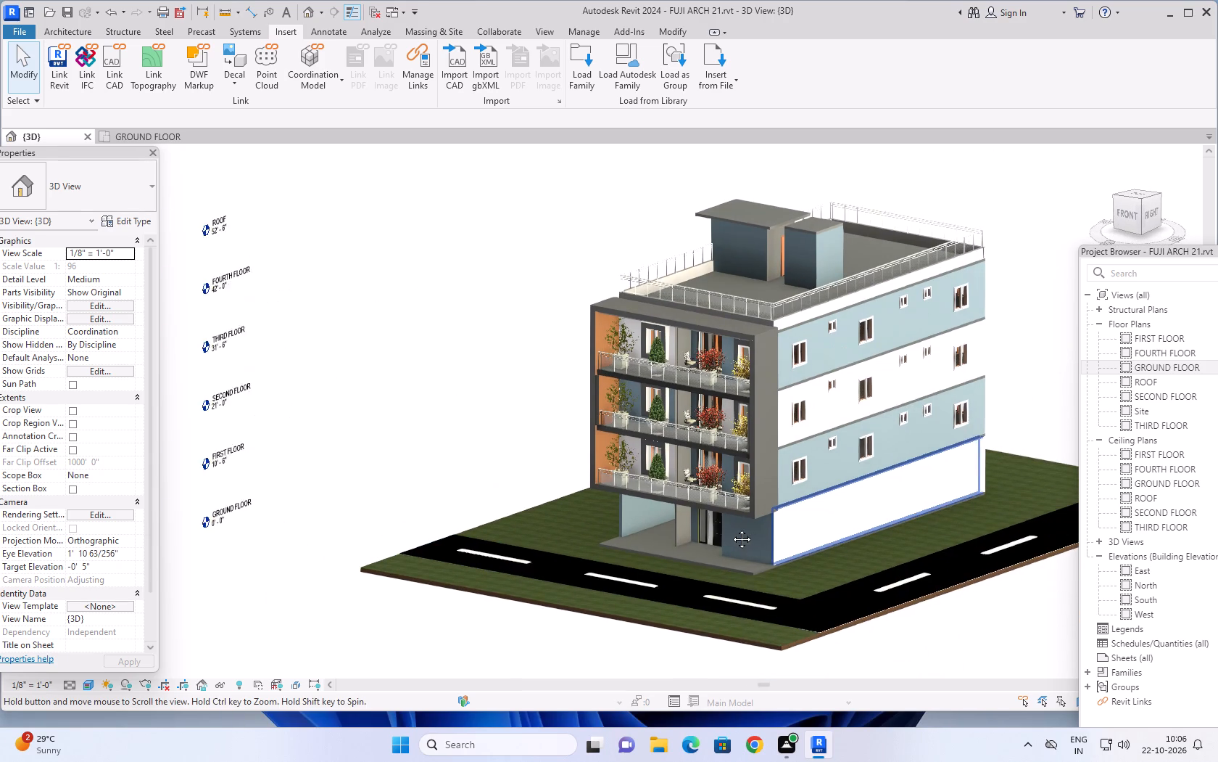
middle_click_drag(731, 528, 726, 528)
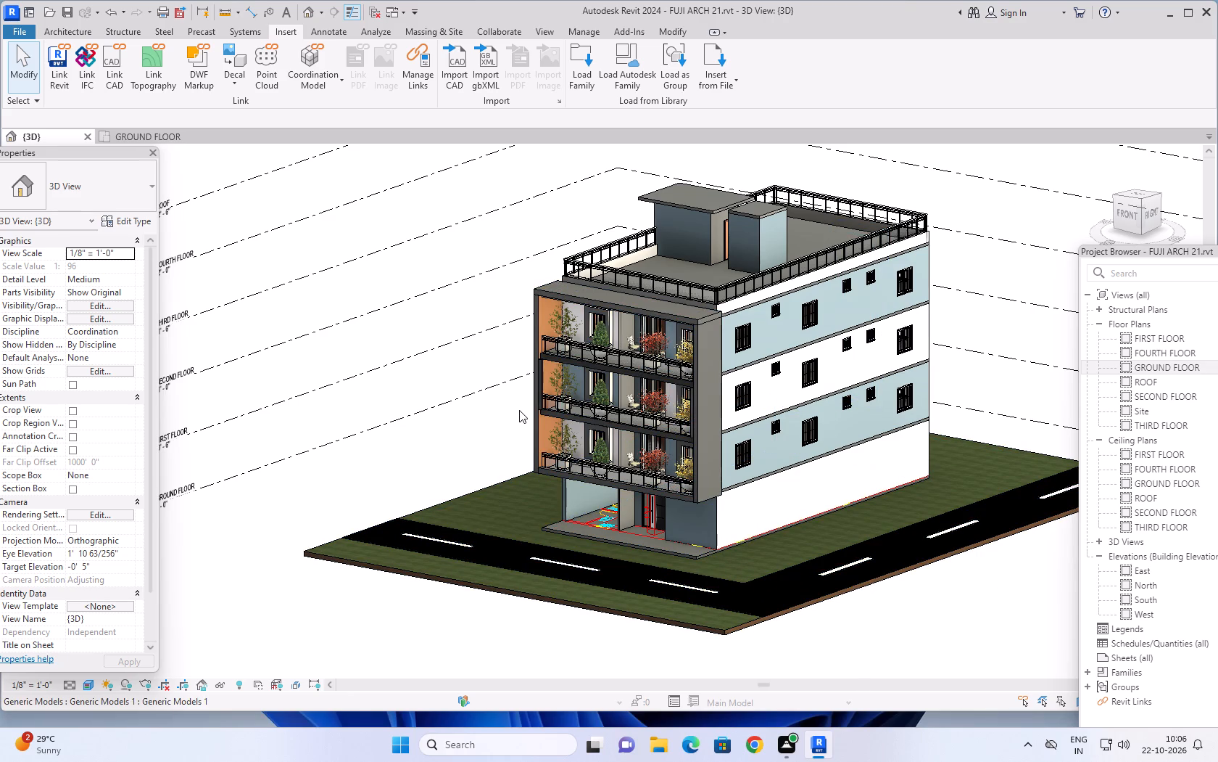
scroll(519, 406, "up", 4)
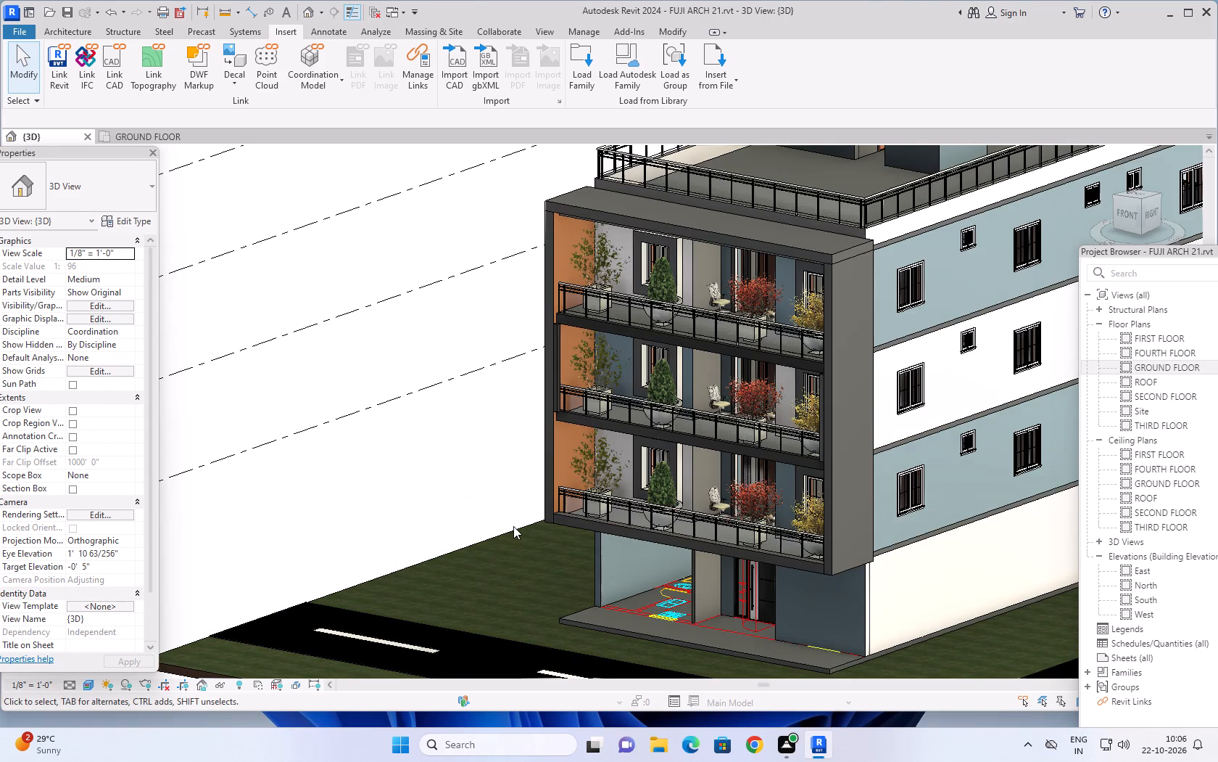
scroll(513, 526, "up", 1)
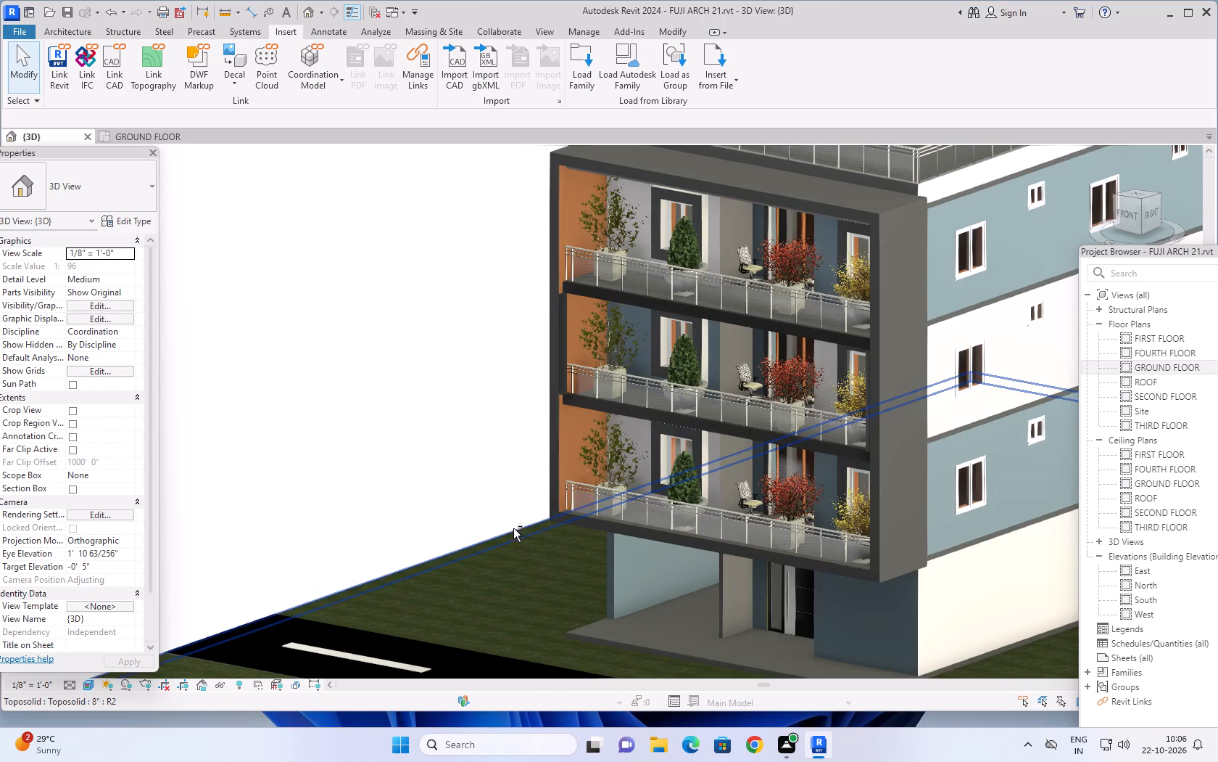
middle_click_drag(517, 540, 639, 574, "shift")
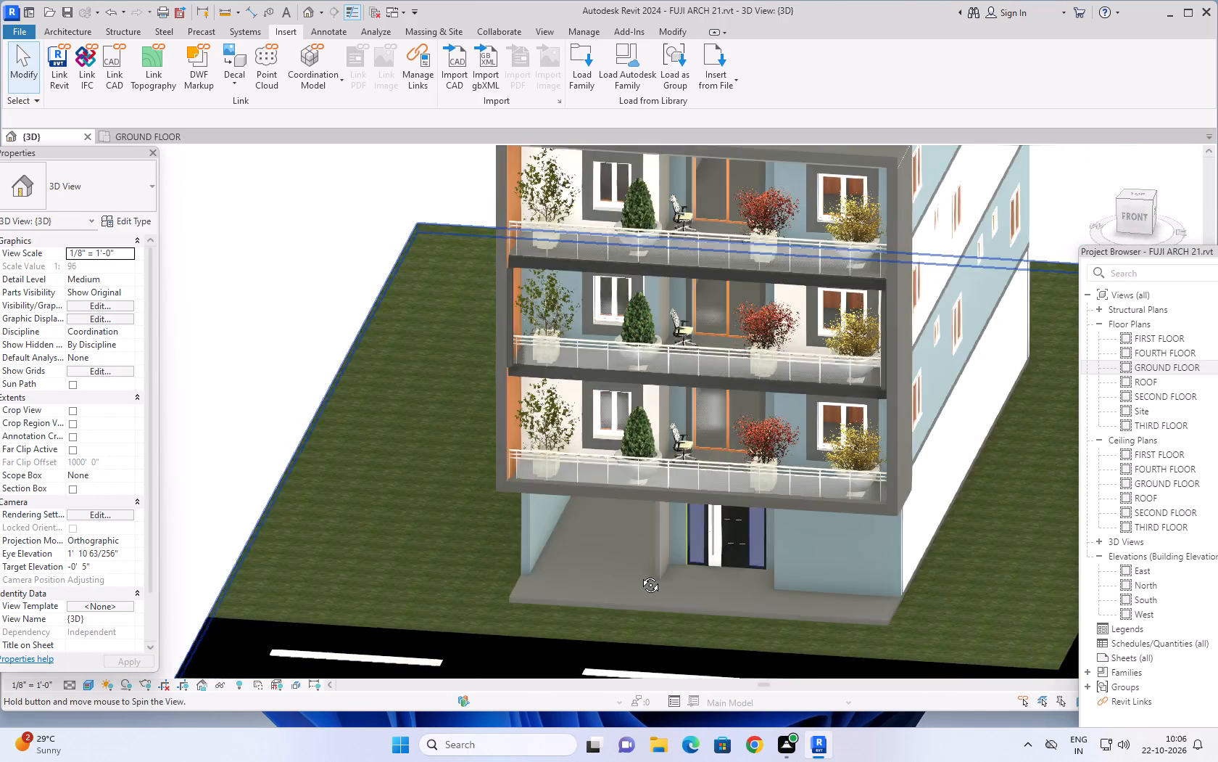
middle_click_drag(639, 574, 716, 565, "shift")
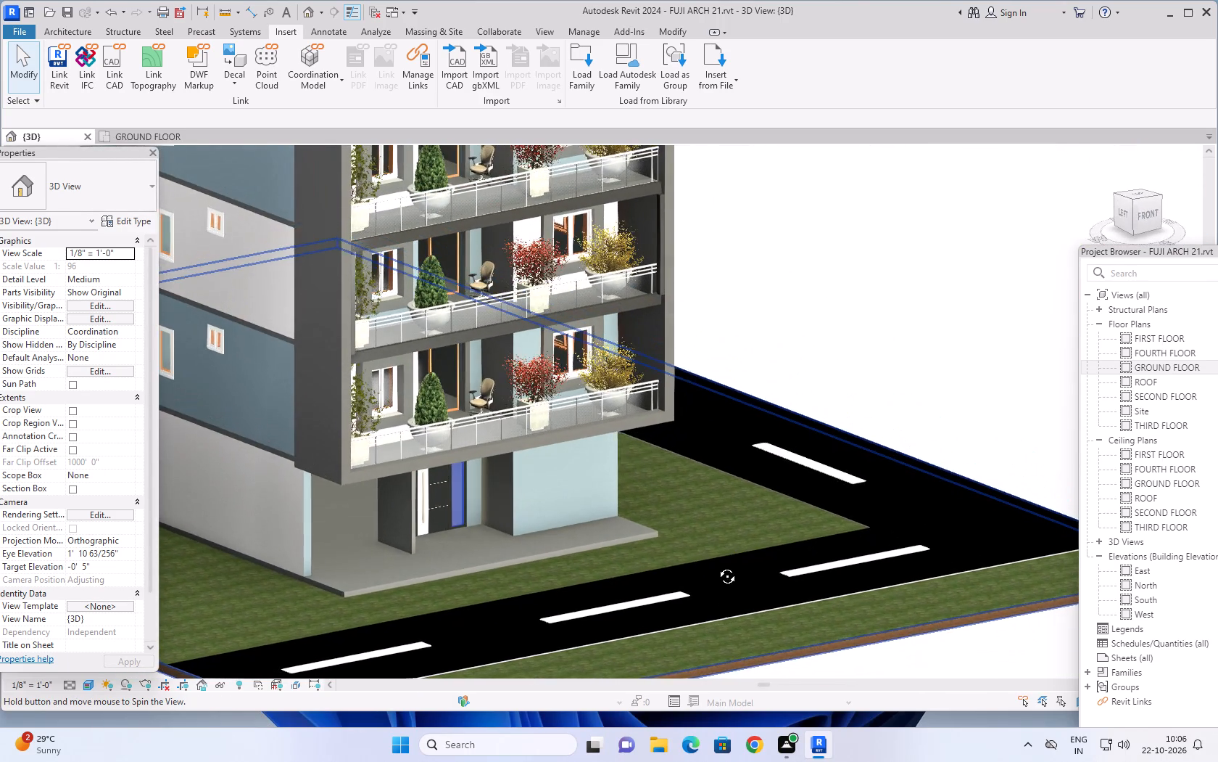
middle_click_drag(716, 565, 585, 570, "shift")
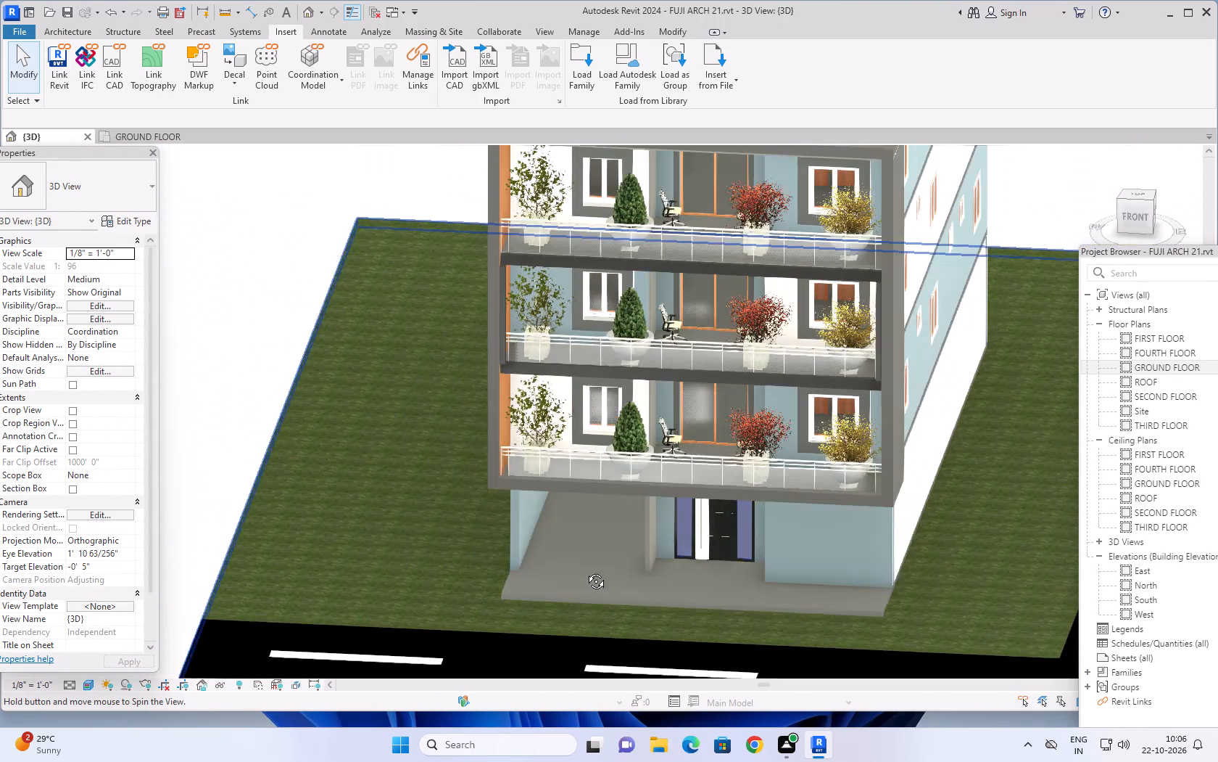
middle_click_drag(585, 570, 523, 505, "shift")
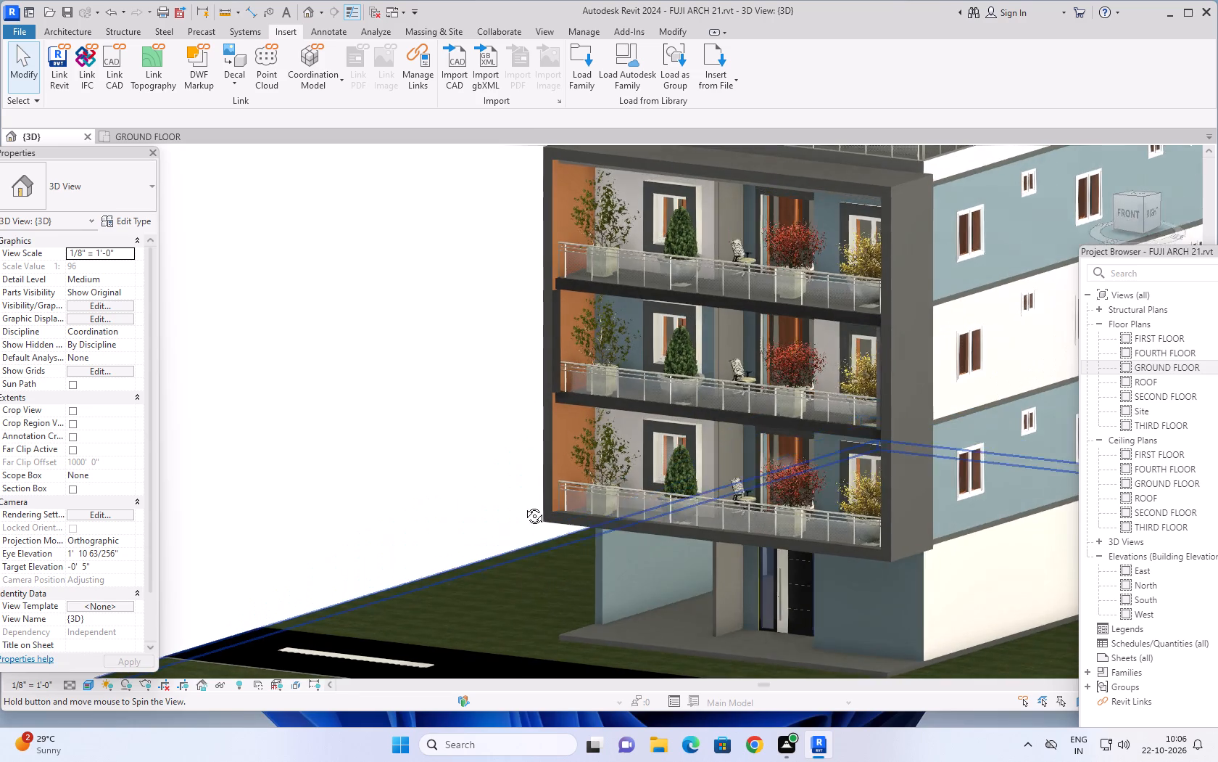
middle_click_drag(523, 505, 518, 499, "shift")
scroll(521, 517, "up", 1)
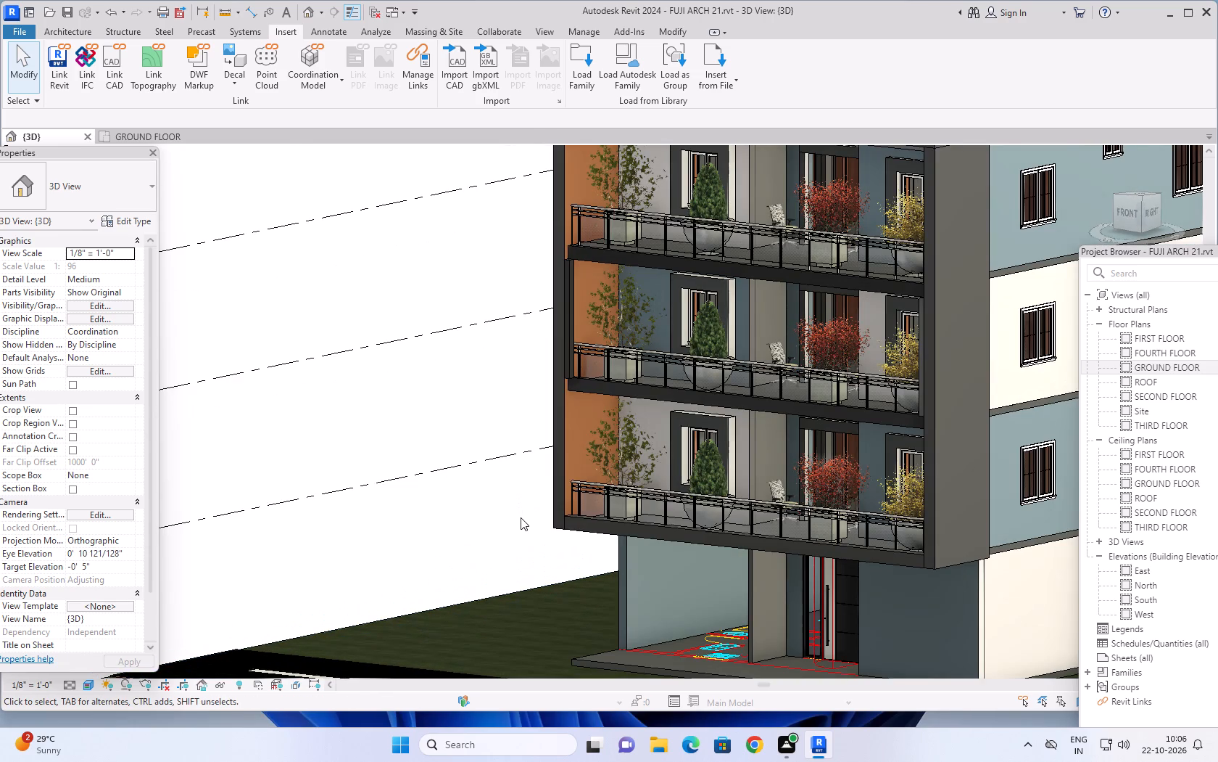
scroll(521, 522, "down", 1)
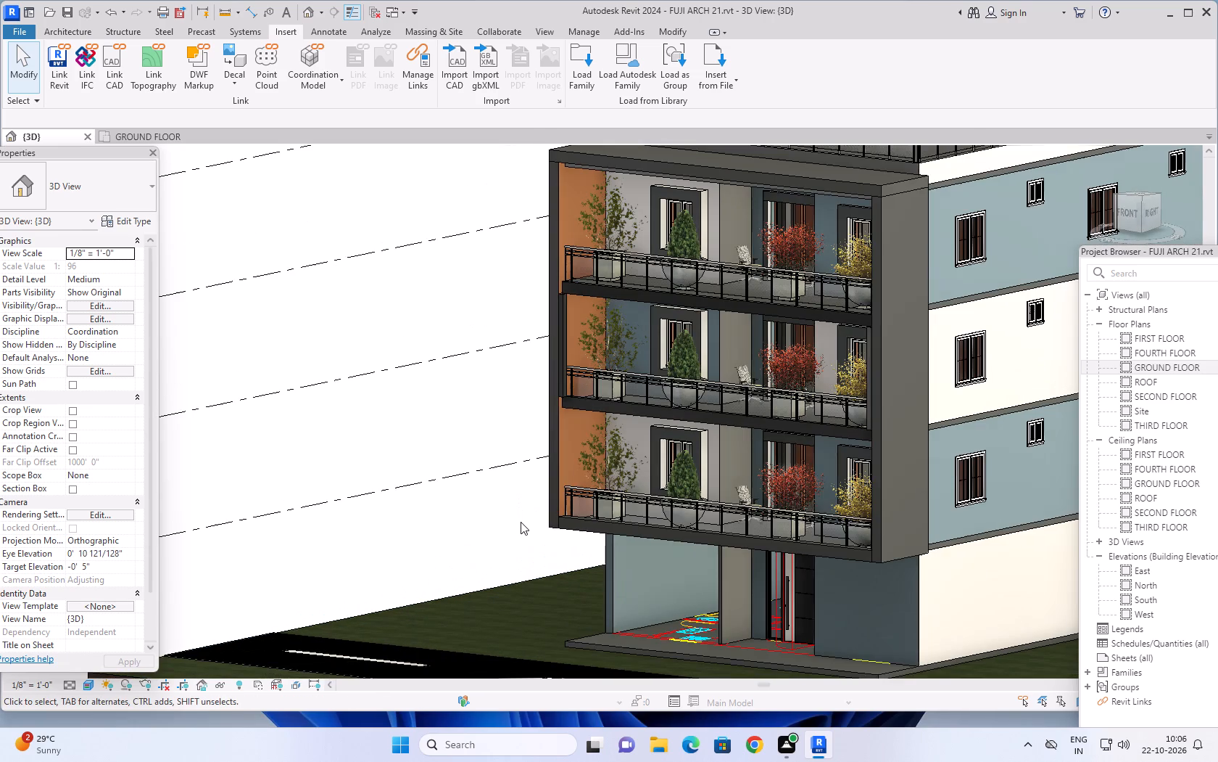
Edit the front balcony frame's in-place model and paint its orange inner side face with the DUSTY ROSE material.
scroll(569, 472, "up", 4)
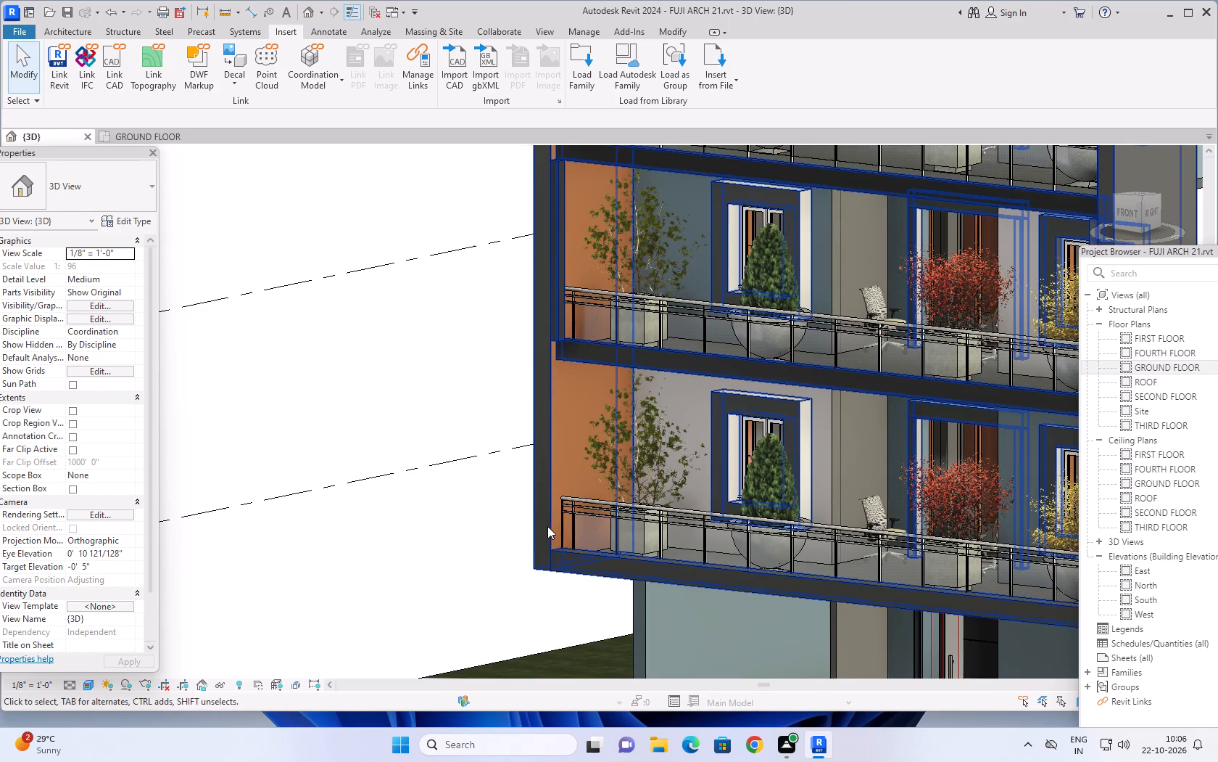
left_click(548, 525)
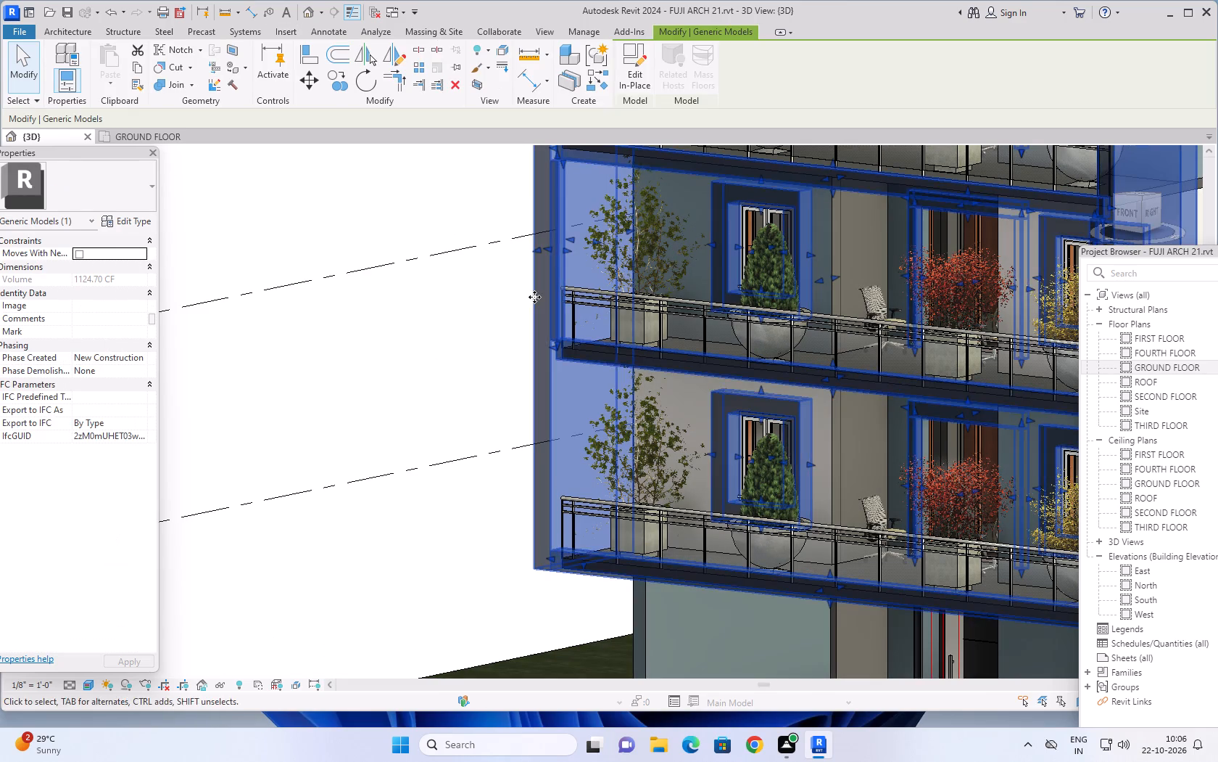
left_click(639, 68)
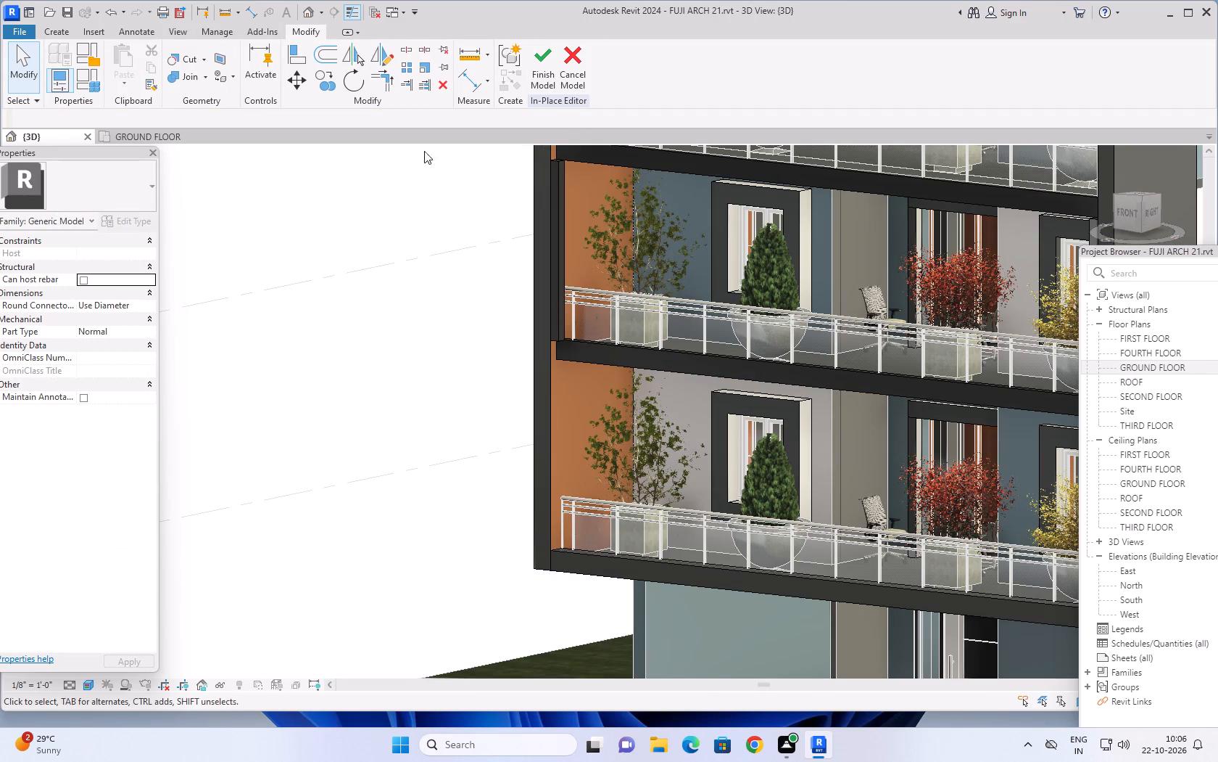
left_click(214, 75)
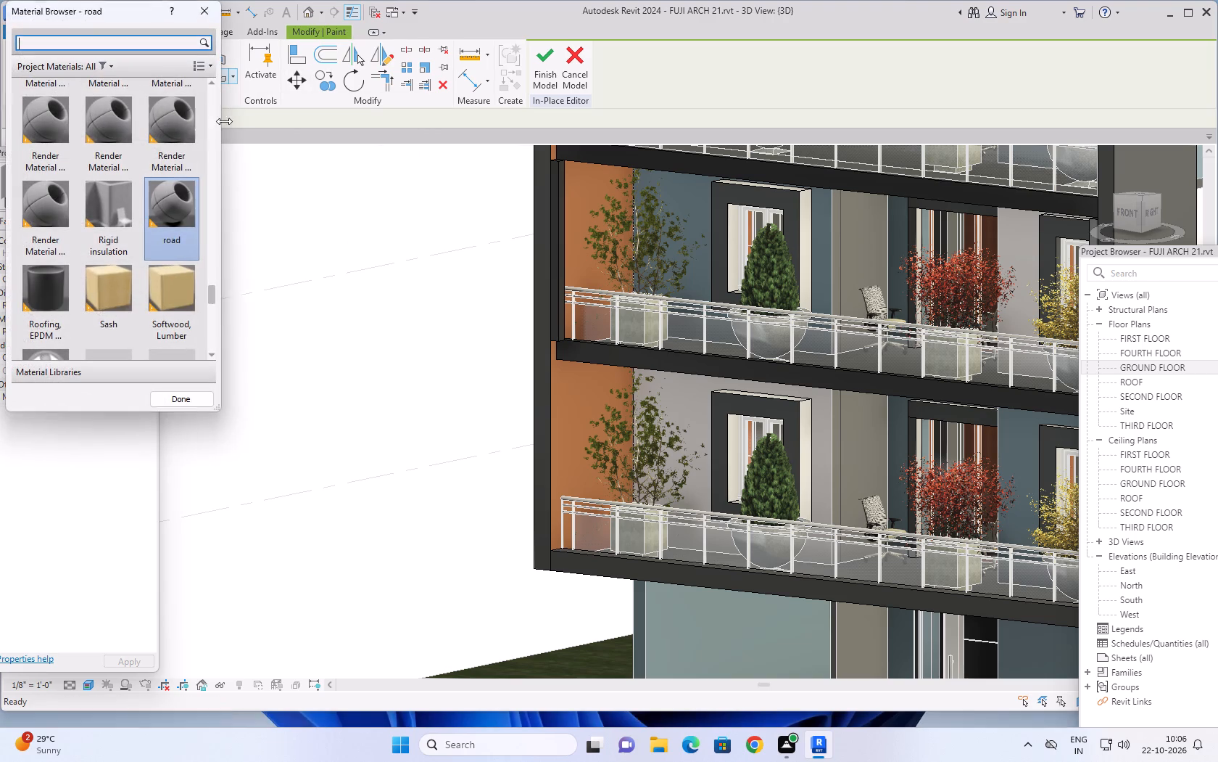
scroll(106, 216, "down", 4)
scroll(109, 223, "up", 1)
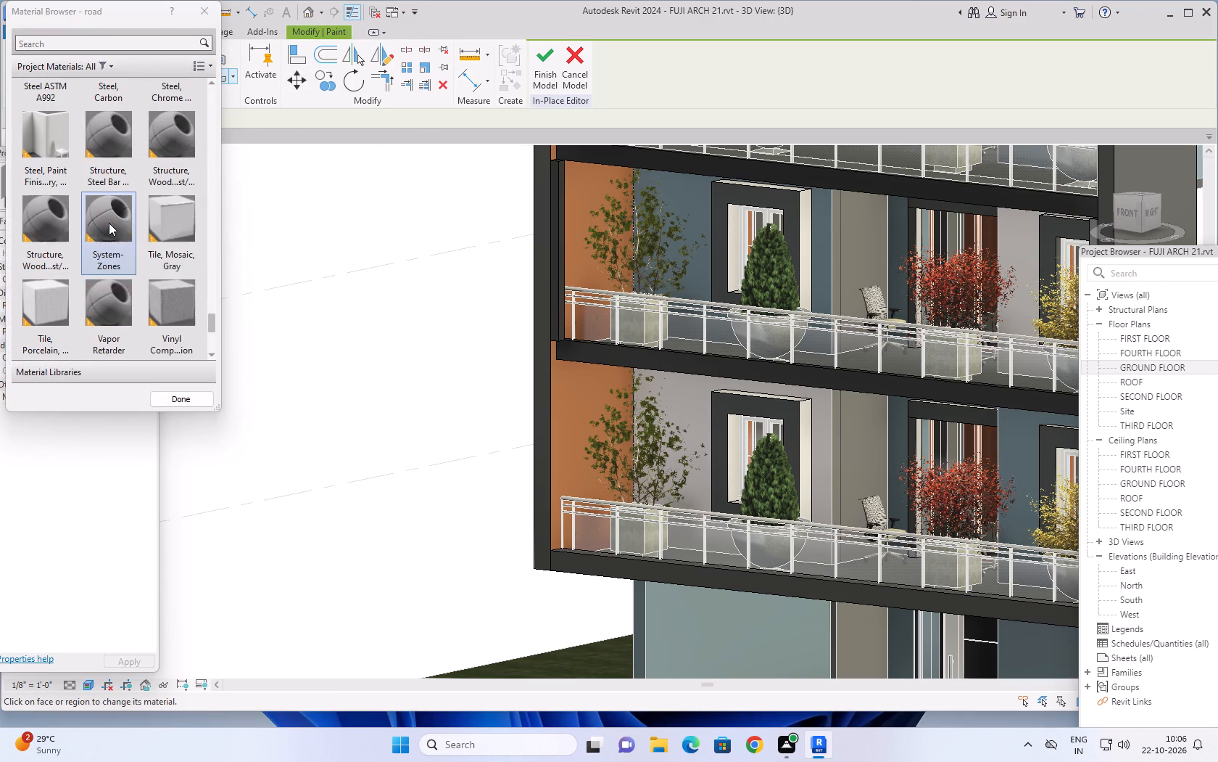
scroll(112, 229, "up", 2)
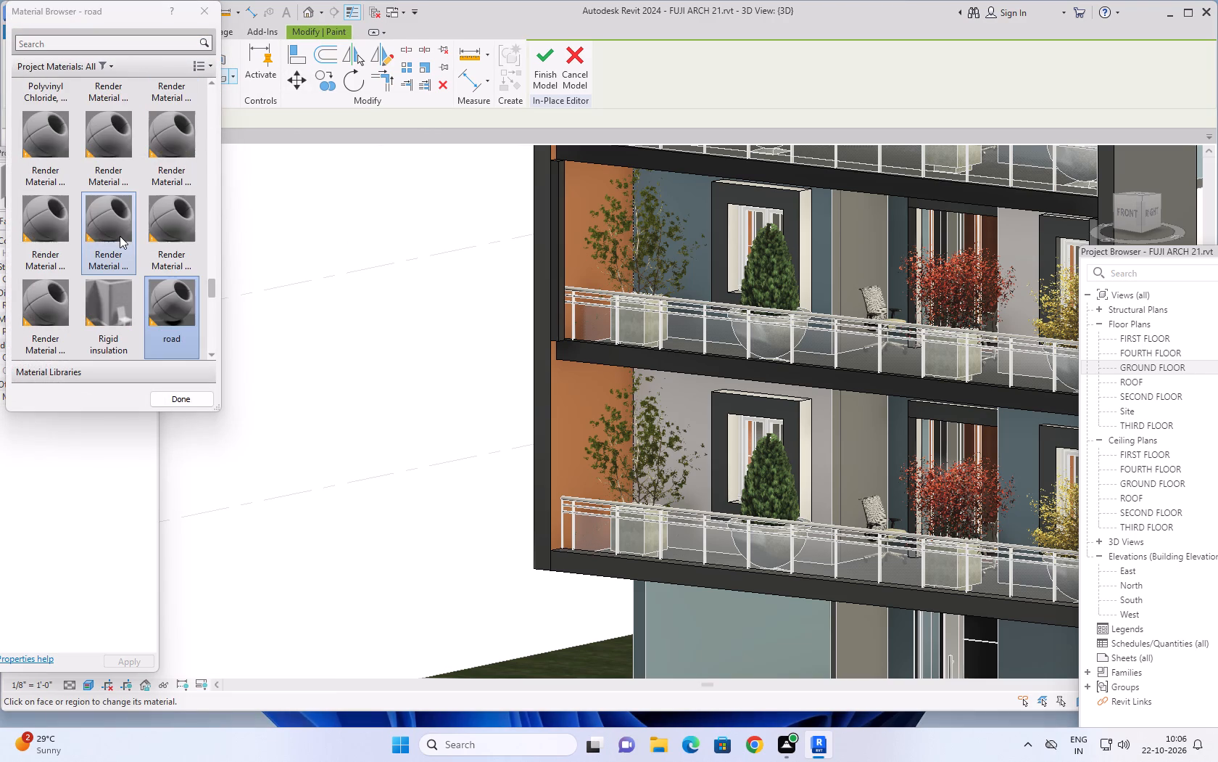
scroll(120, 236, "up", 5)
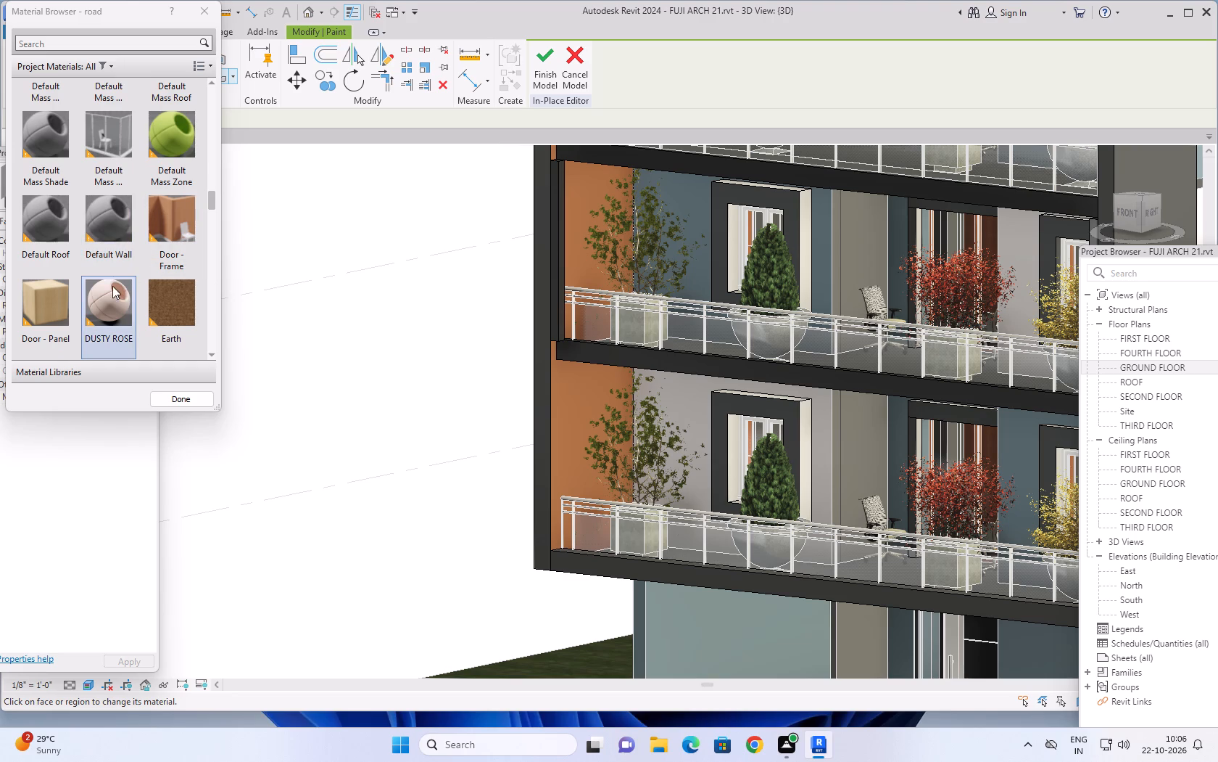
left_click(105, 298)
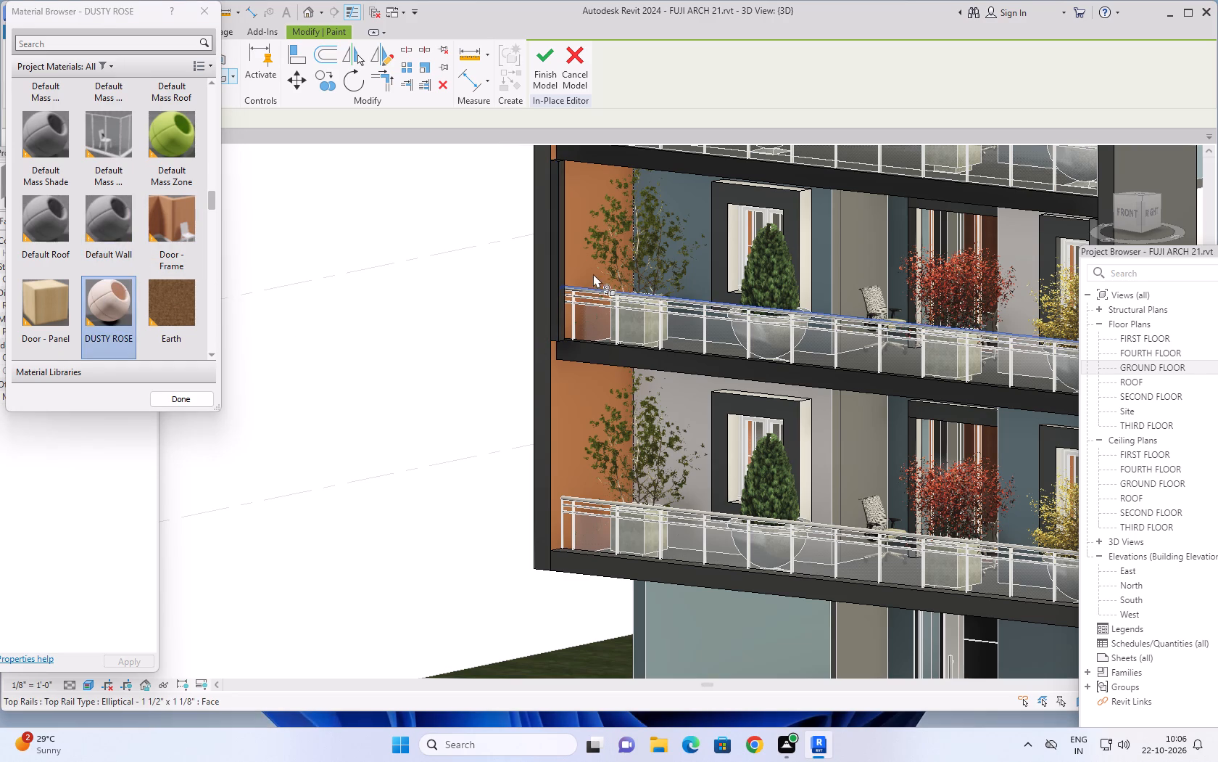
left_click(589, 261)
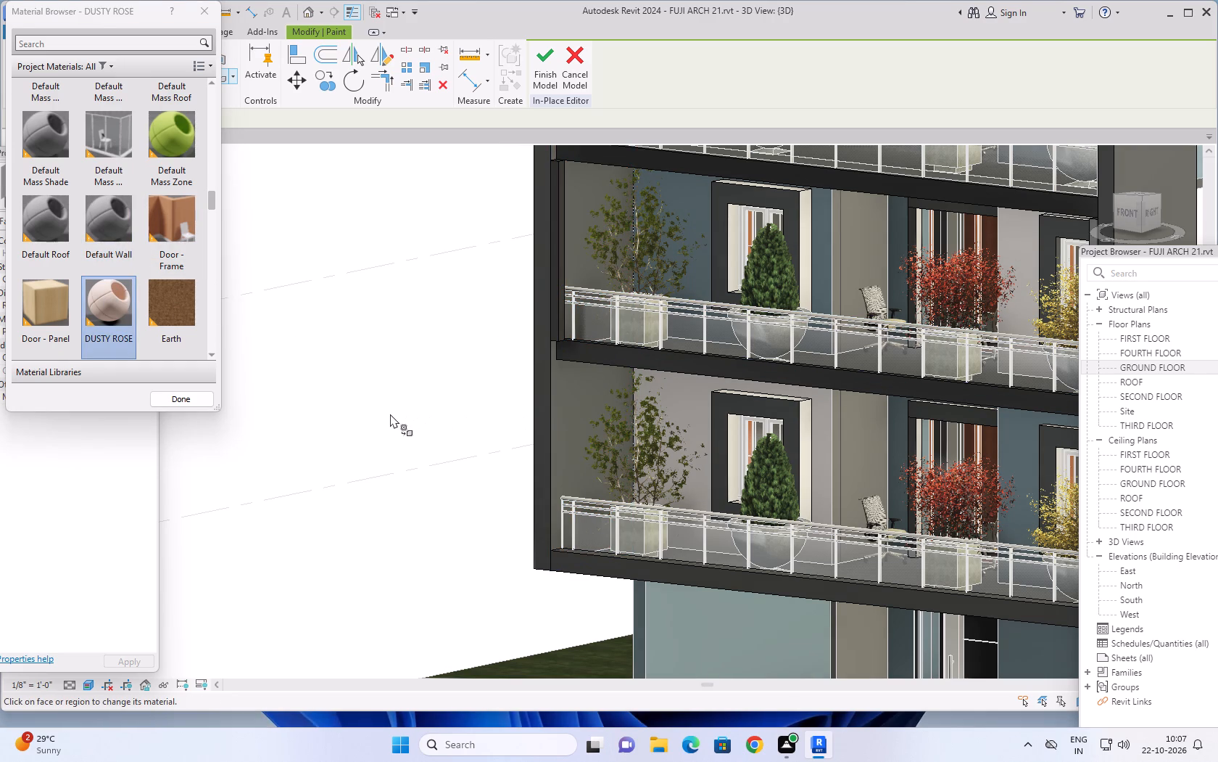
Examine the repainted balcony frame, the side facade and the surrounding road from several angles in 3D.
scroll(390, 401, "down", 1)
middle_click_drag(390, 396, 443, 436)
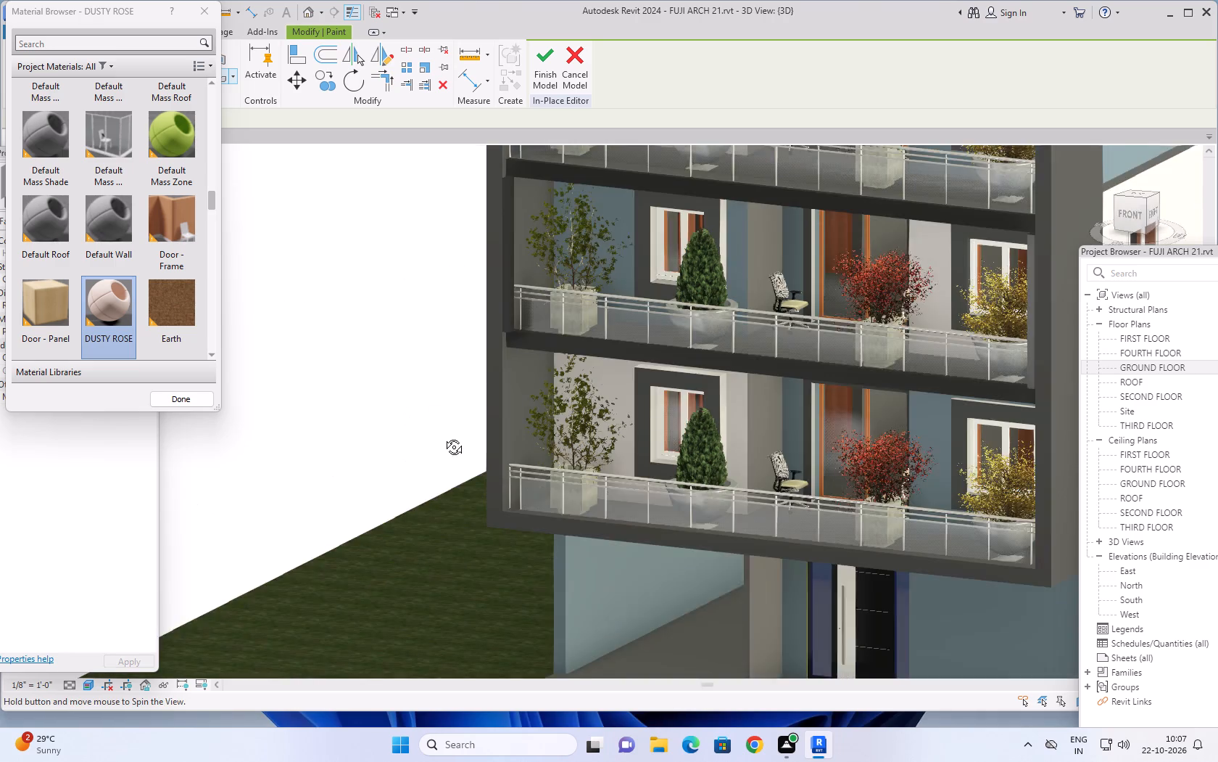
middle_click_drag(443, 436, 593, 425)
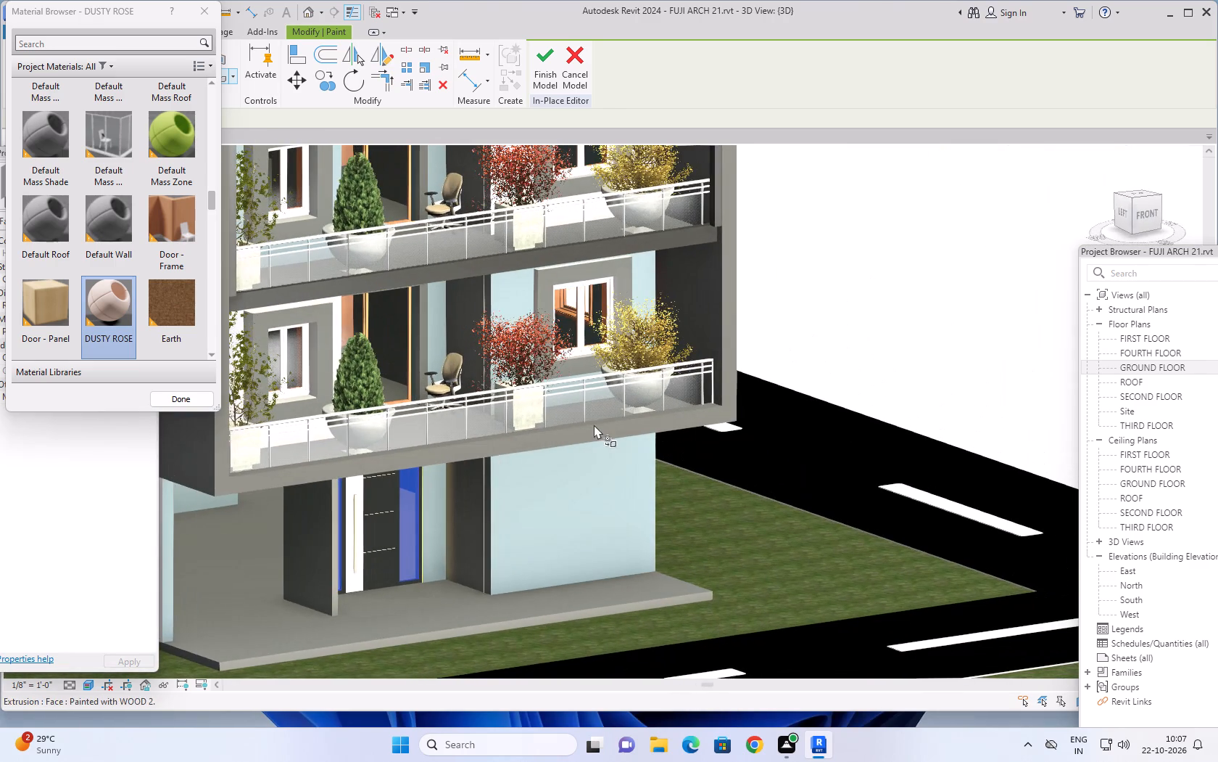
scroll(598, 425, "down", 5)
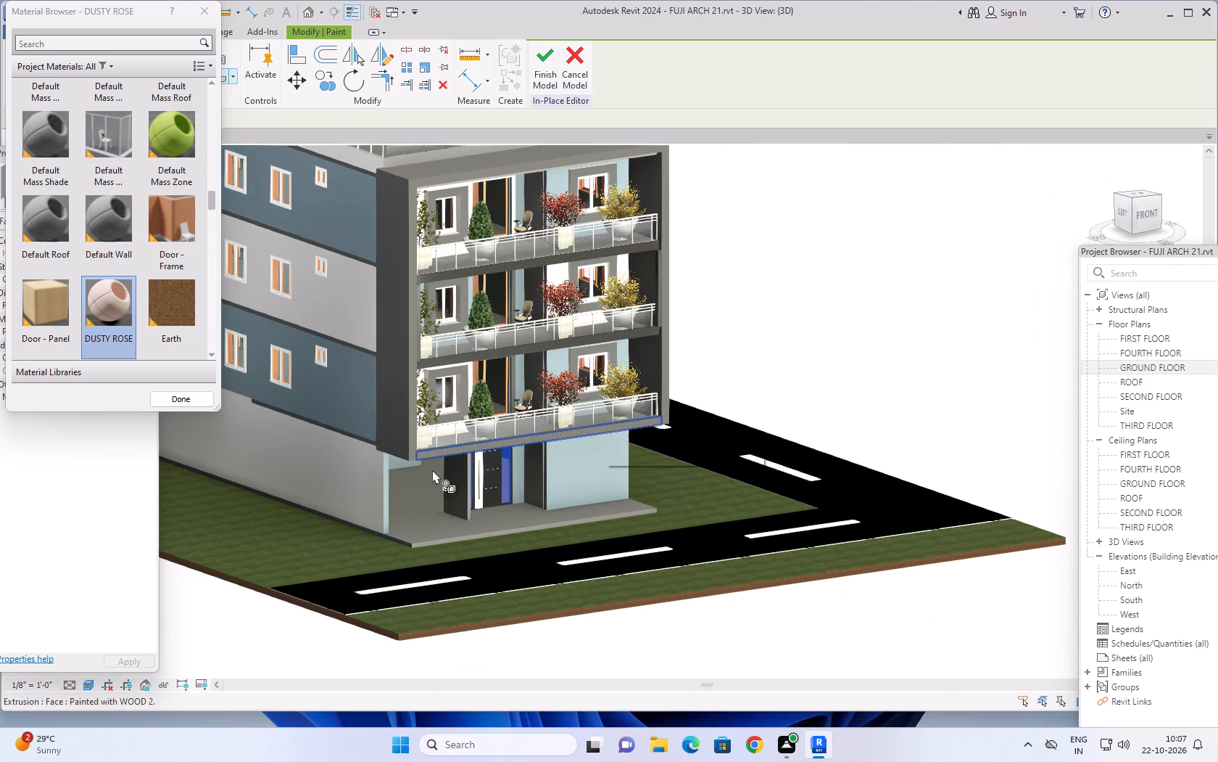
middle_click_drag(370, 475, 426, 454, "shift")
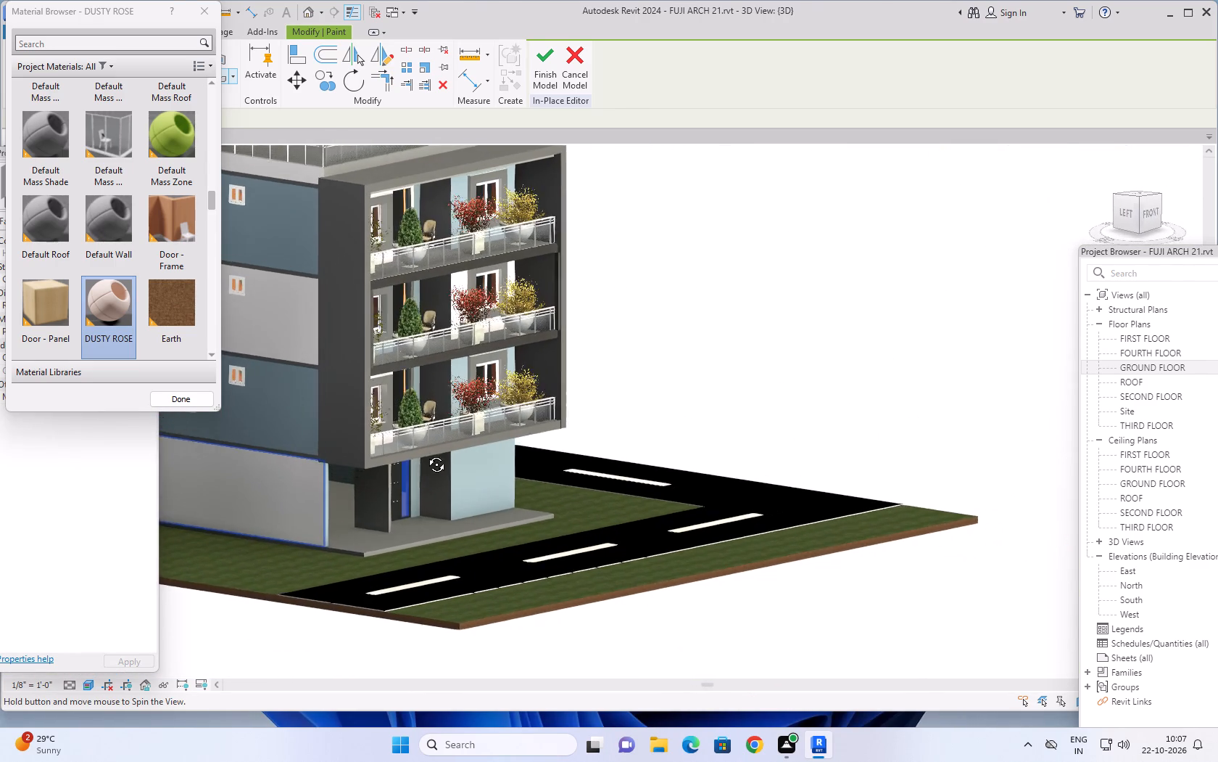
middle_click_drag(426, 454, 436, 456, "shift")
scroll(569, 438, "down", 3)
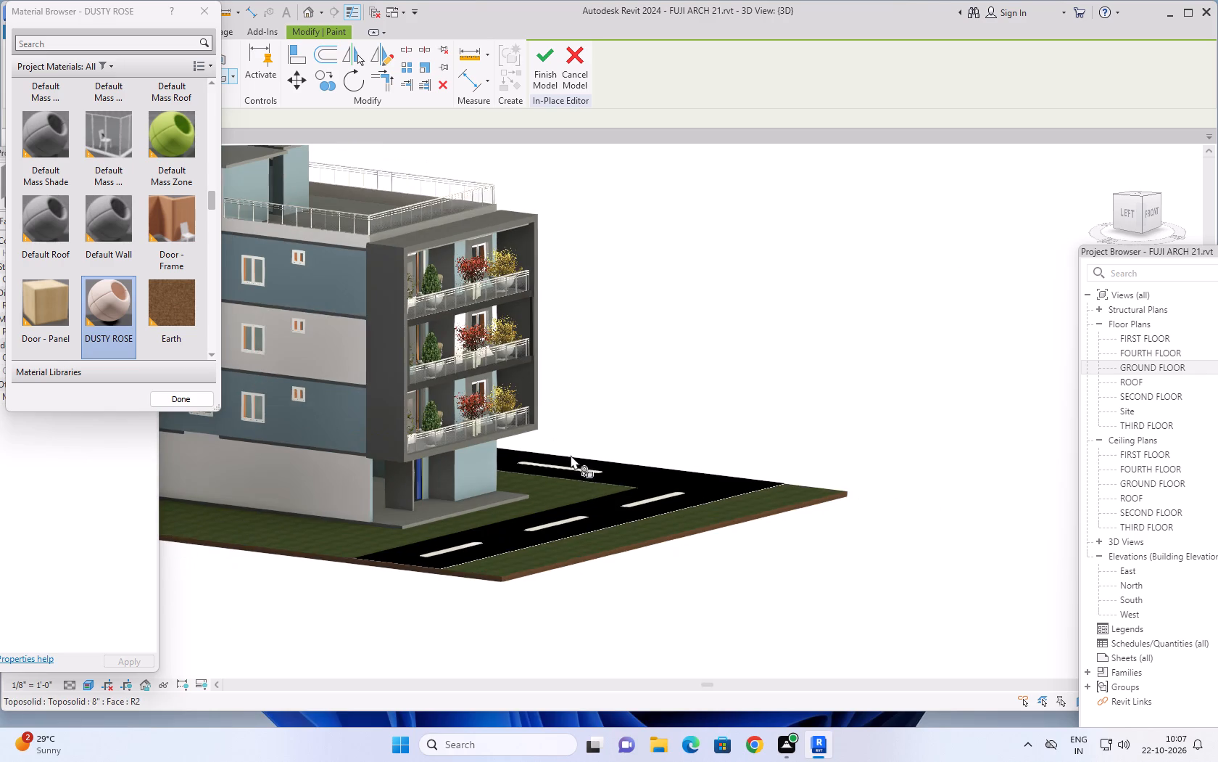
middle_click_drag(575, 455, 699, 487)
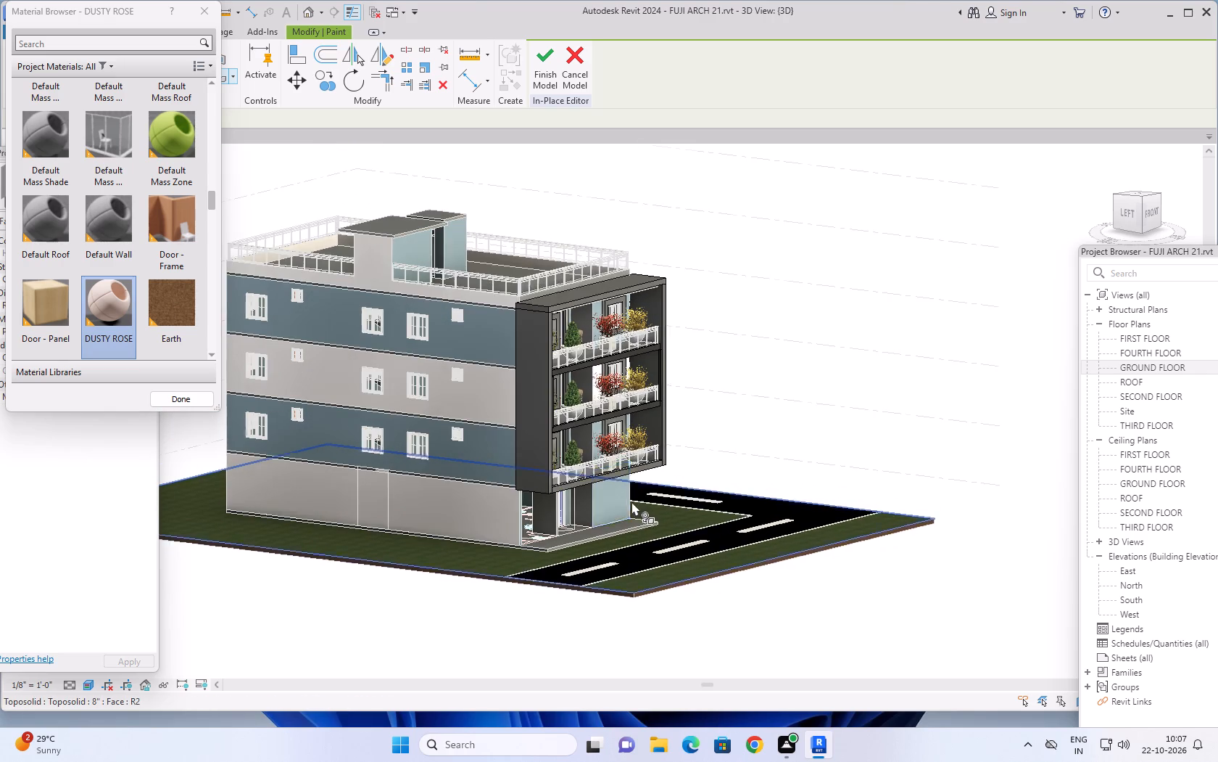
middle_click_drag(637, 509, 618, 506)
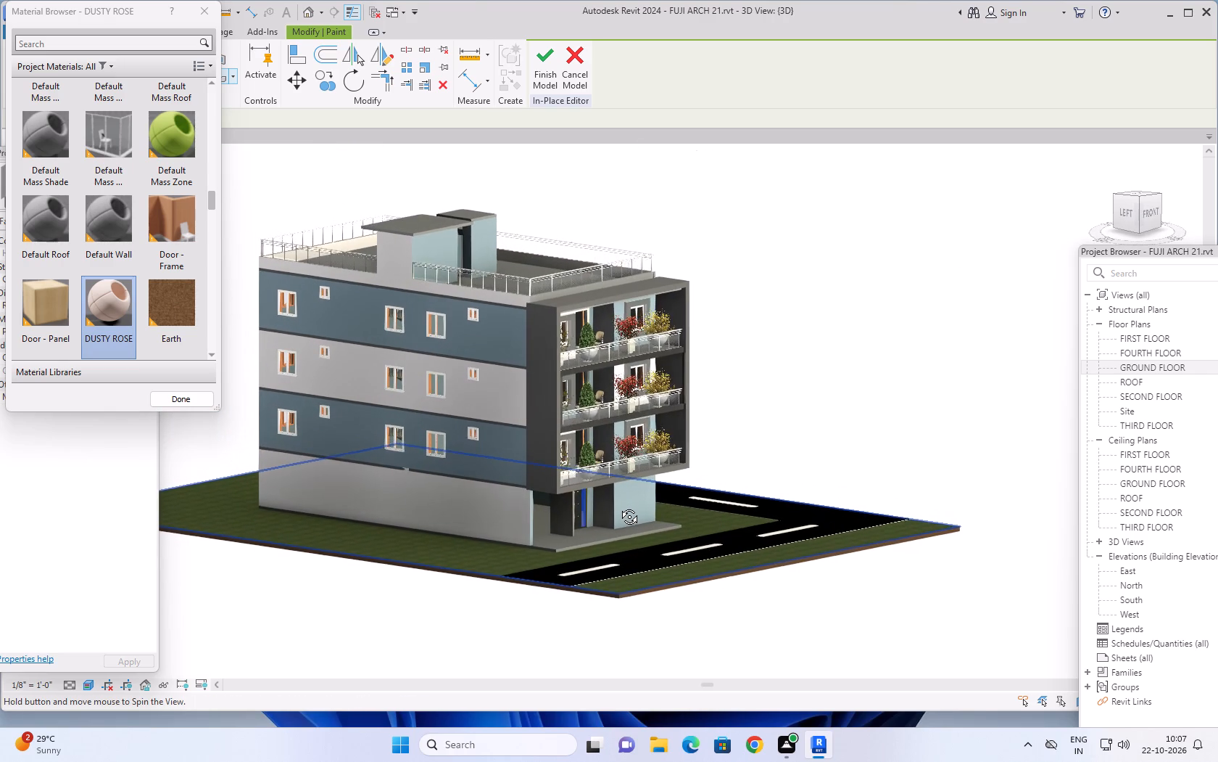
middle_click_drag(618, 506, 618, 504)
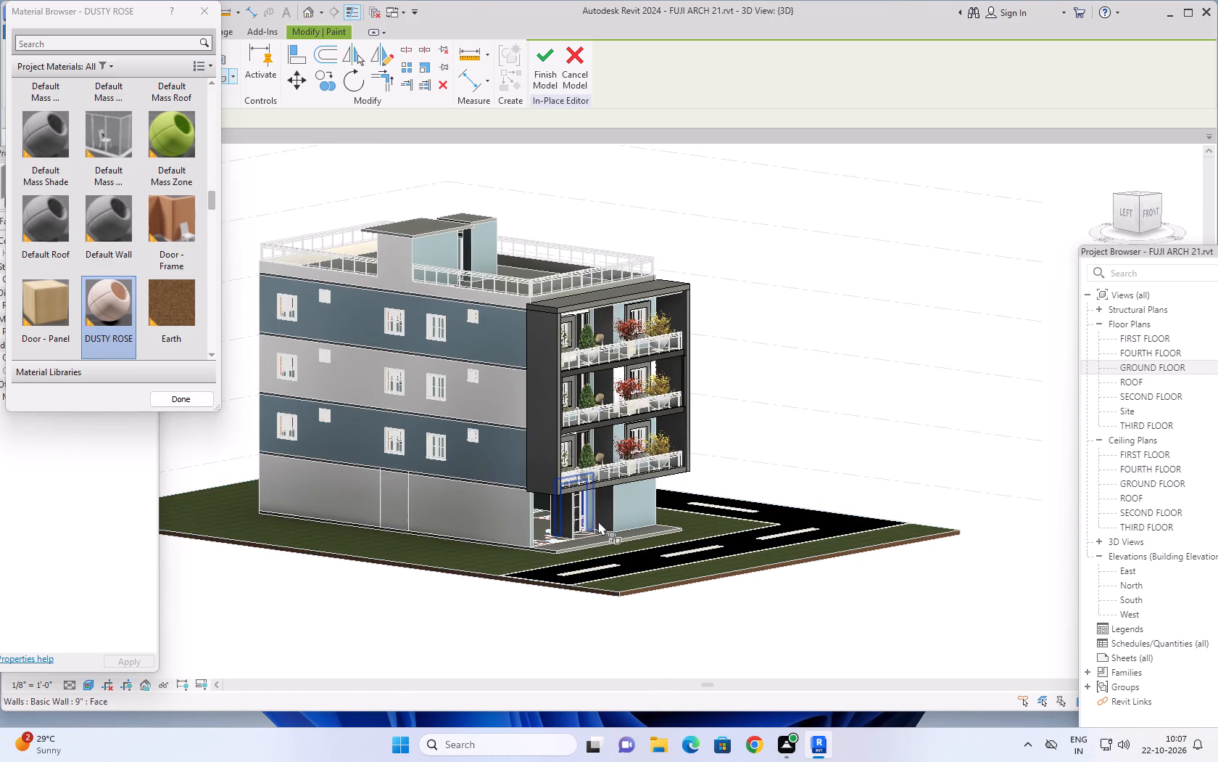
scroll(668, 512, "up", 2)
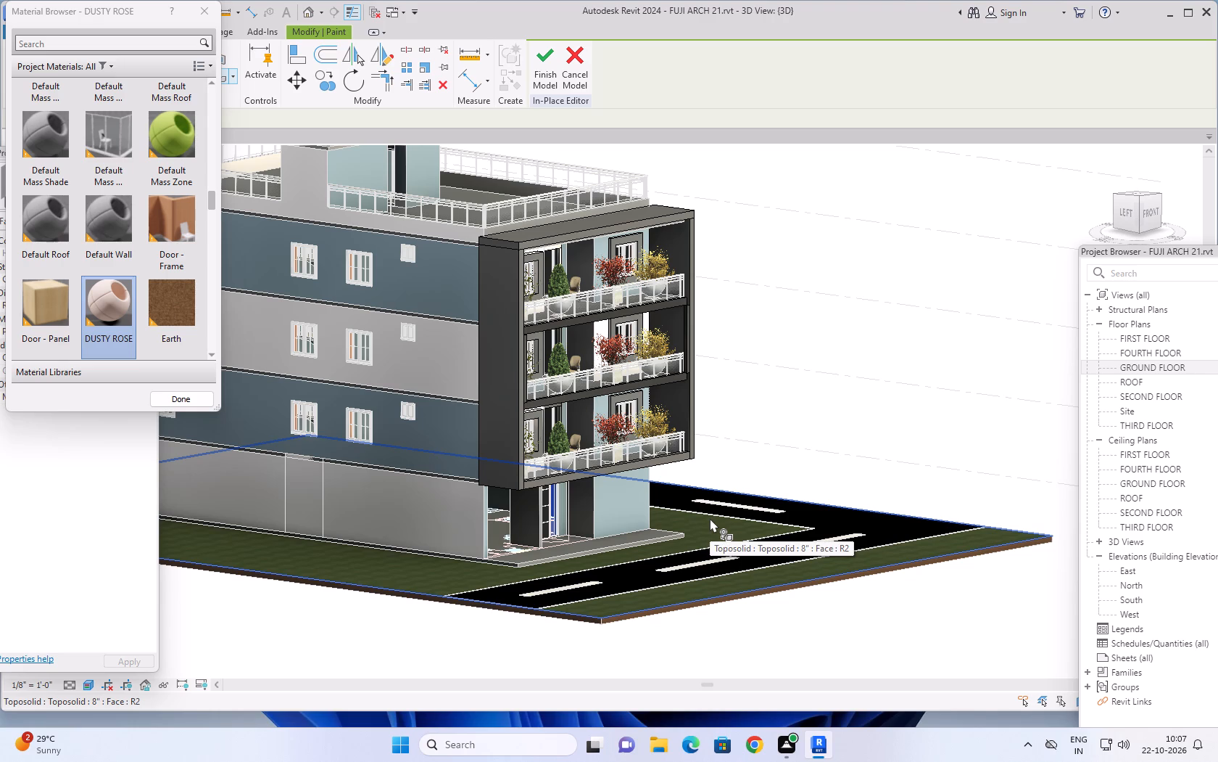
scroll(717, 525, "down", 1)
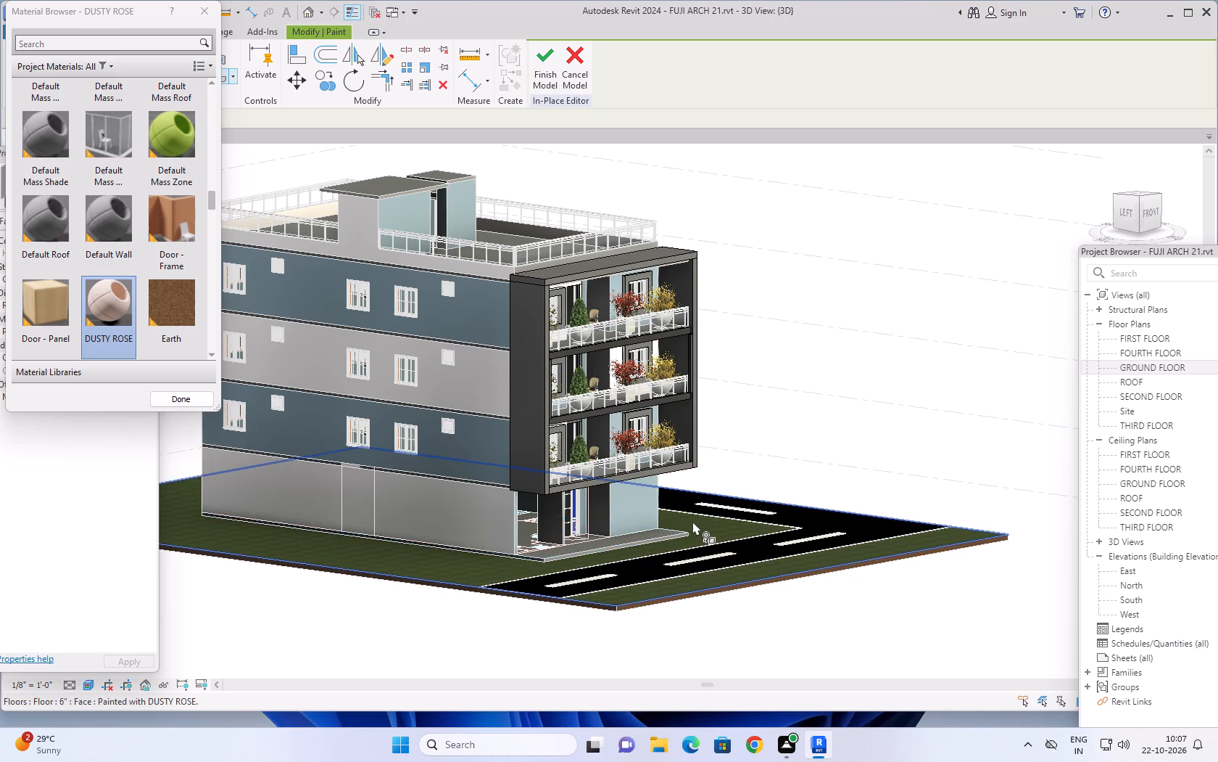
scroll(692, 521, "down", 1)
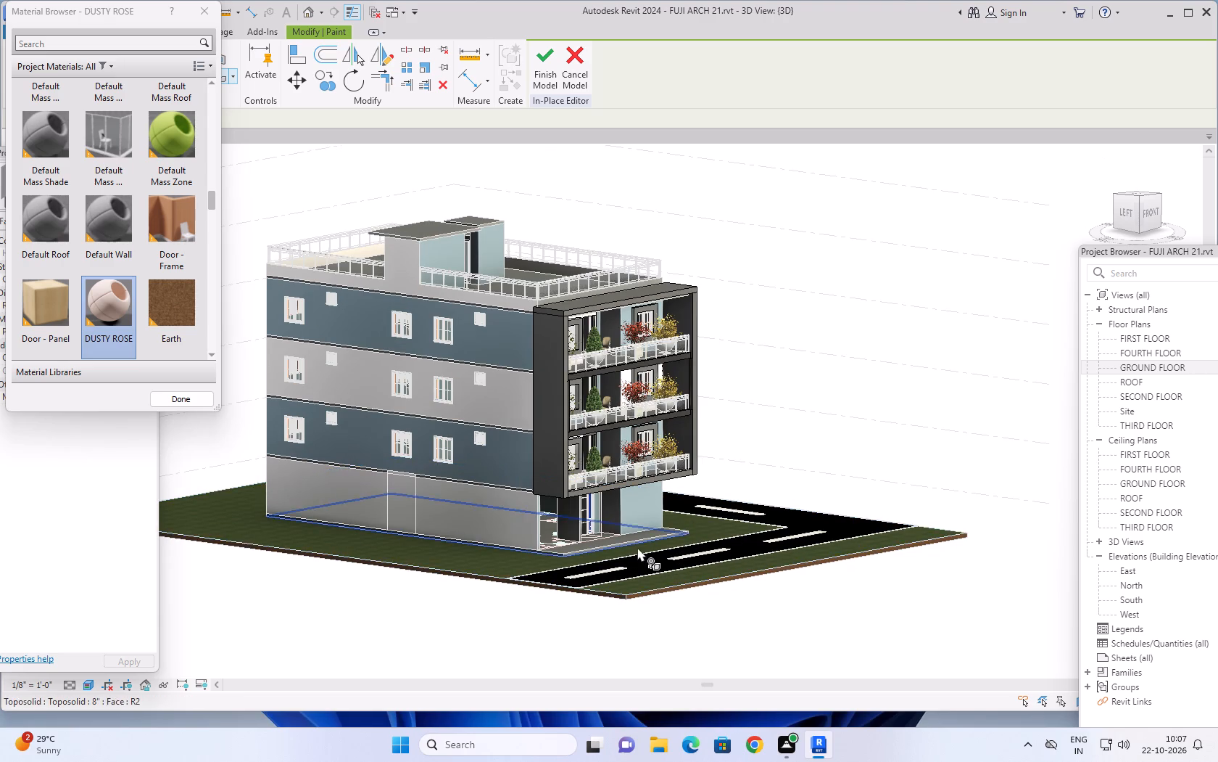
scroll(701, 527, "up", 1)
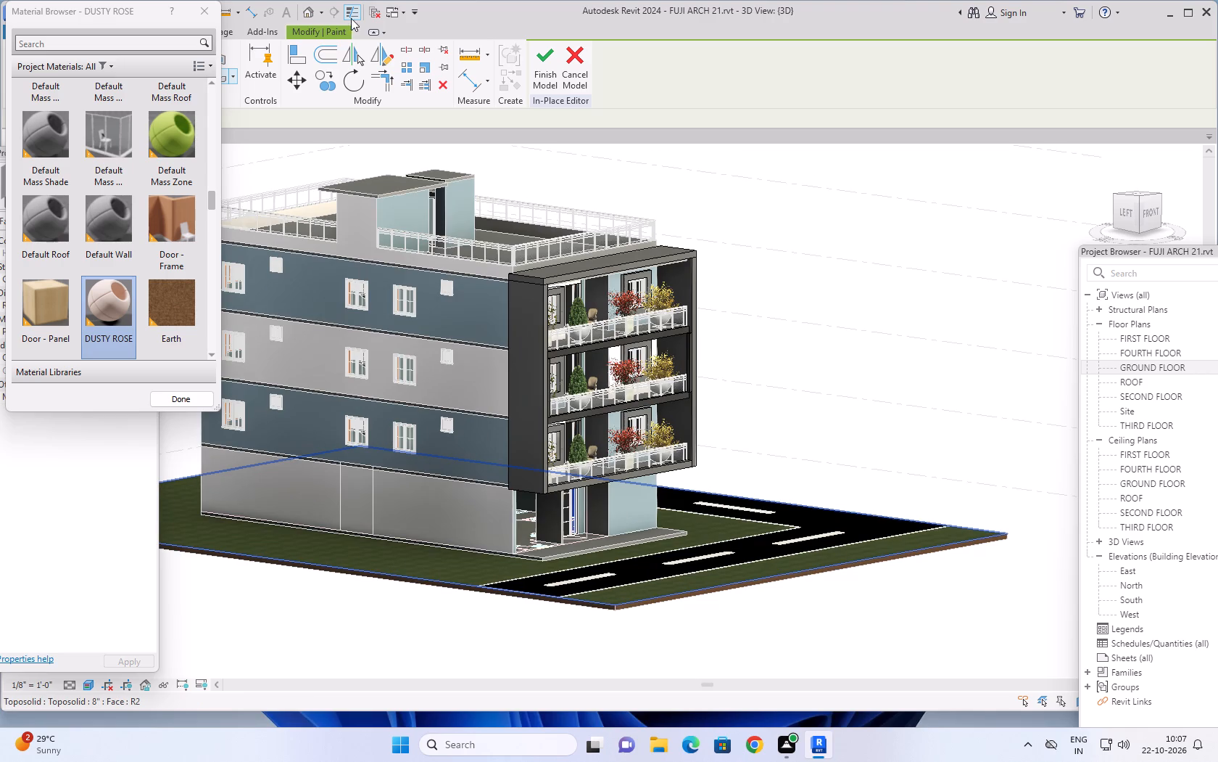
Finish the in-place edit of the balcony frame model.
left_click(542, 67)
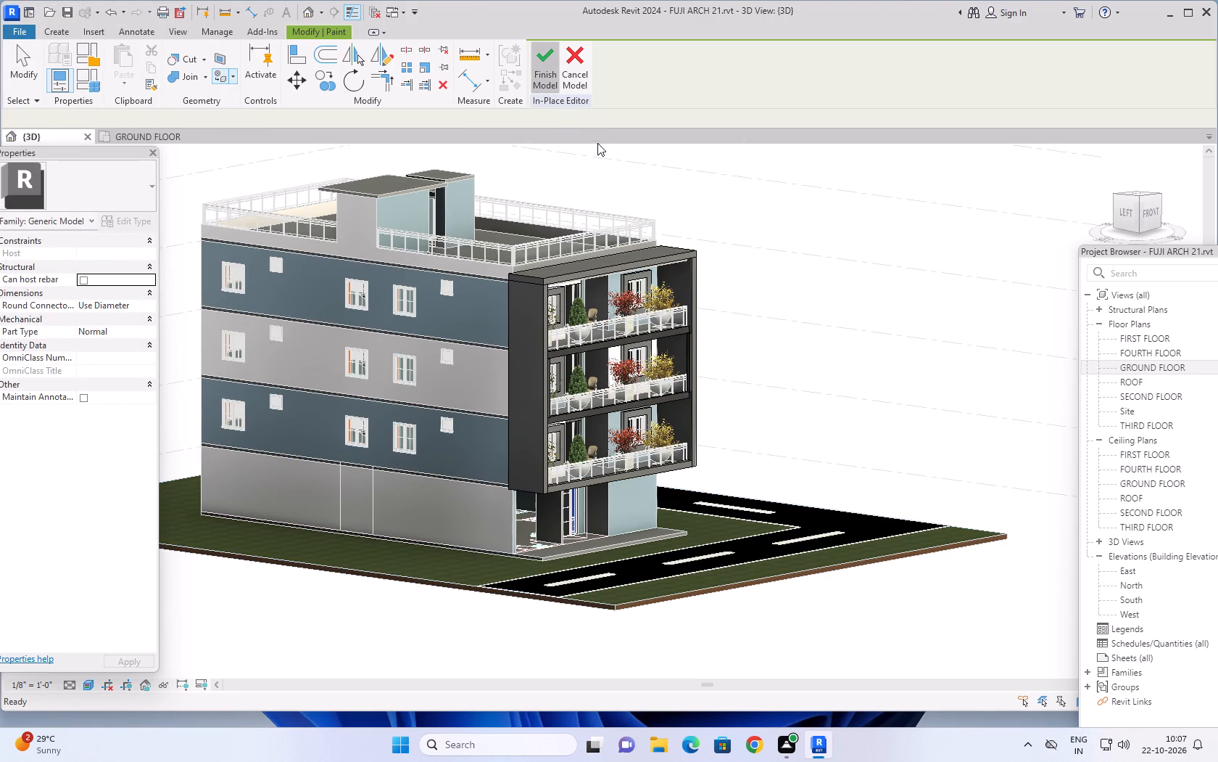
Examine the front facade, the planted balconies, the roof and the L-shaped road in 3D.
scroll(679, 202, "down", 1)
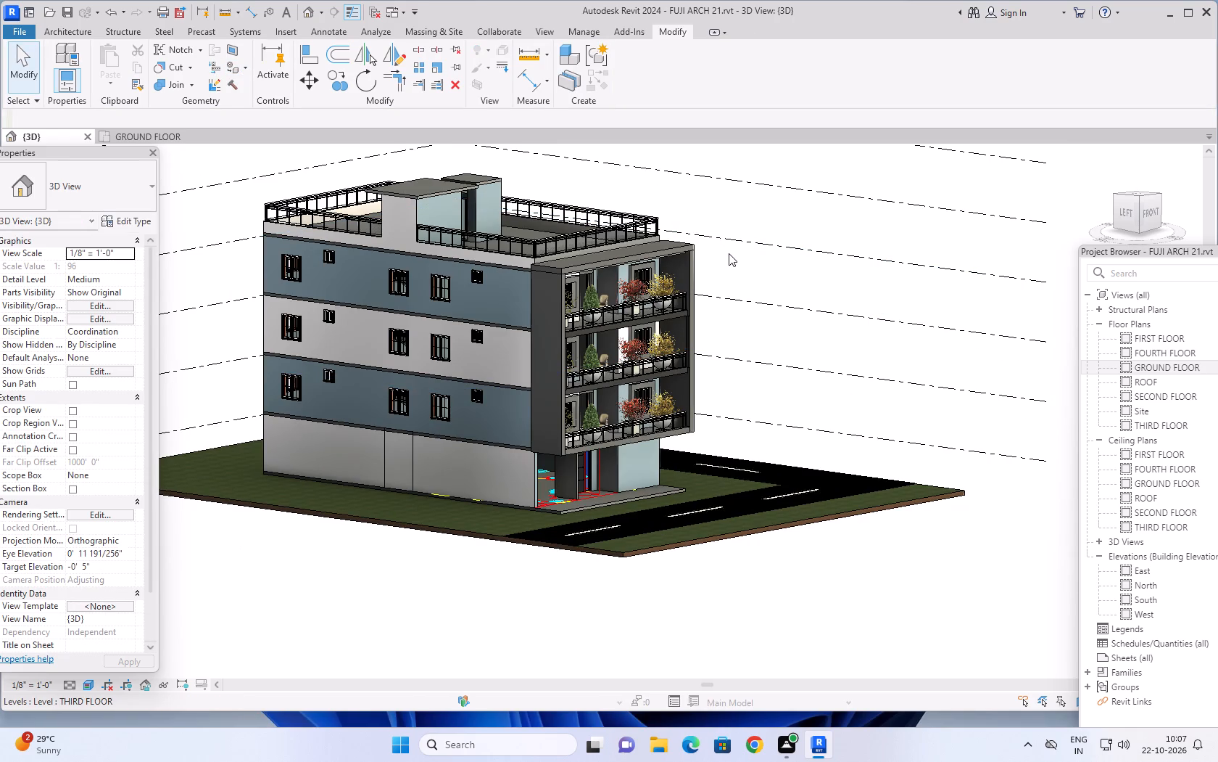
middle_click_drag(731, 253, 626, 374)
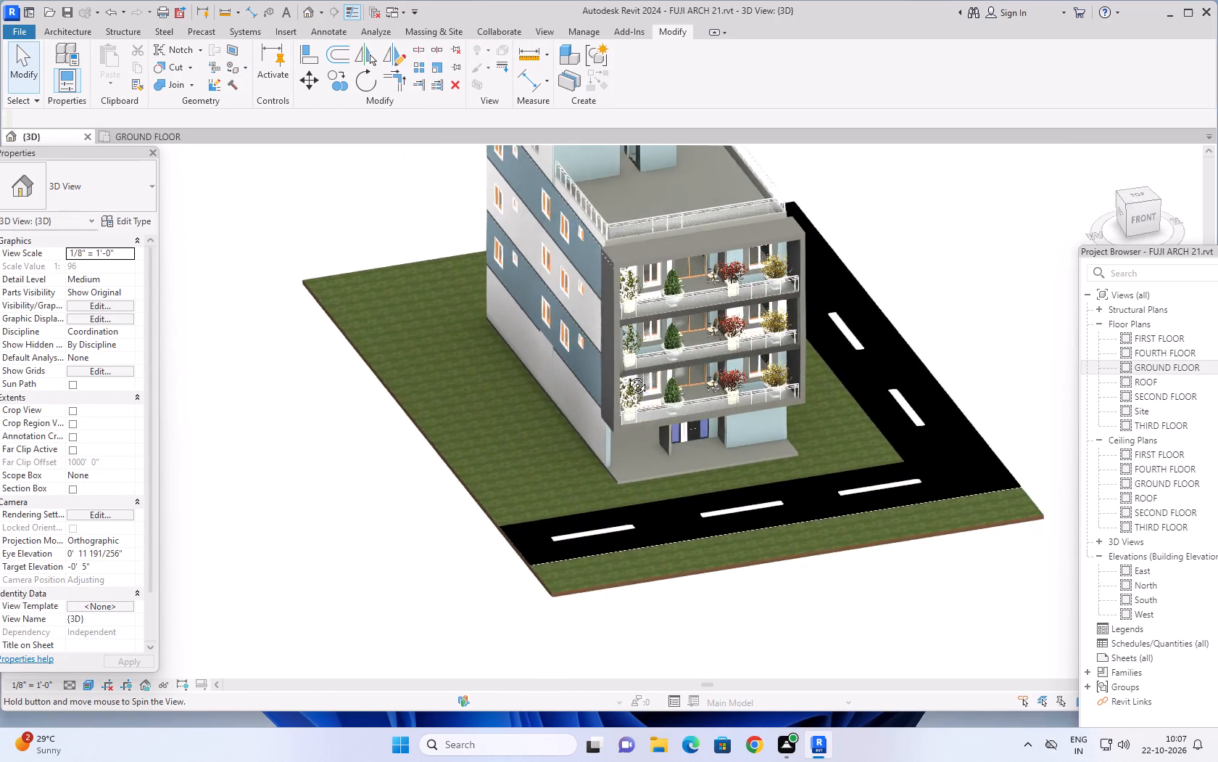
middle_click_drag(626, 374, 585, 404)
middle_click_drag(587, 340, 522, 402)
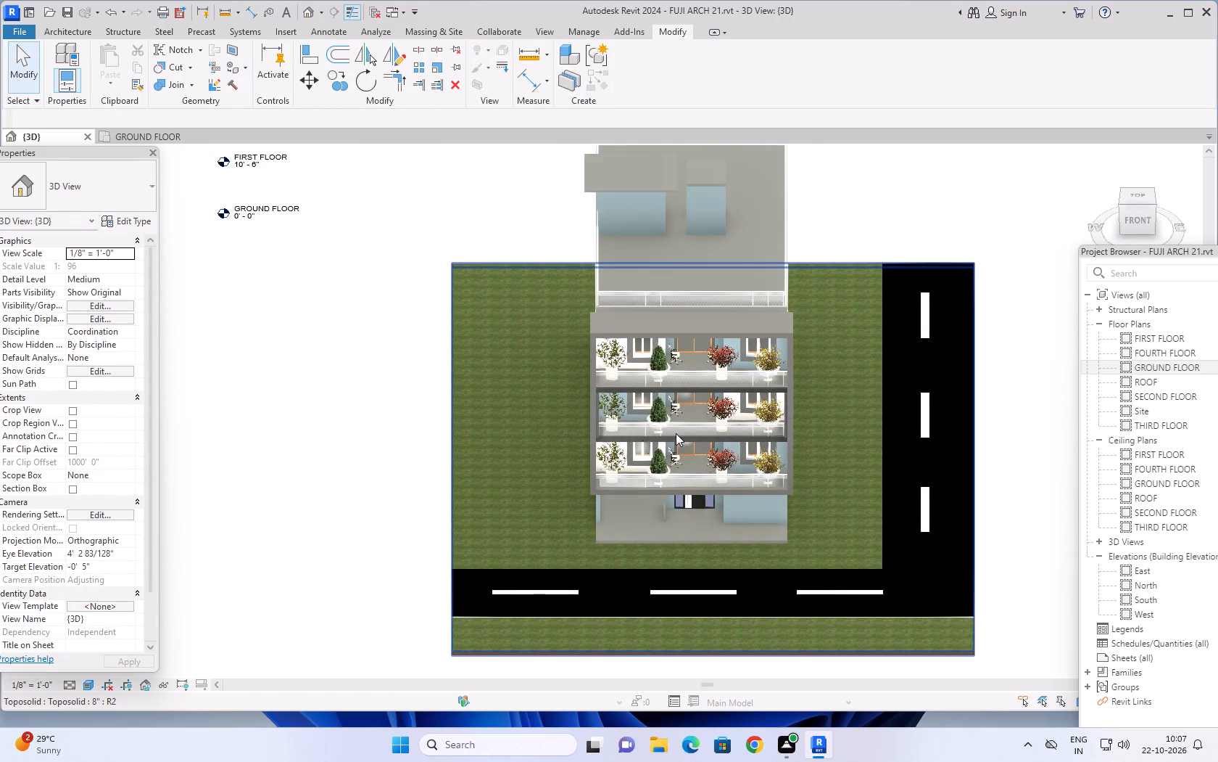
scroll(701, 407, "up", 4)
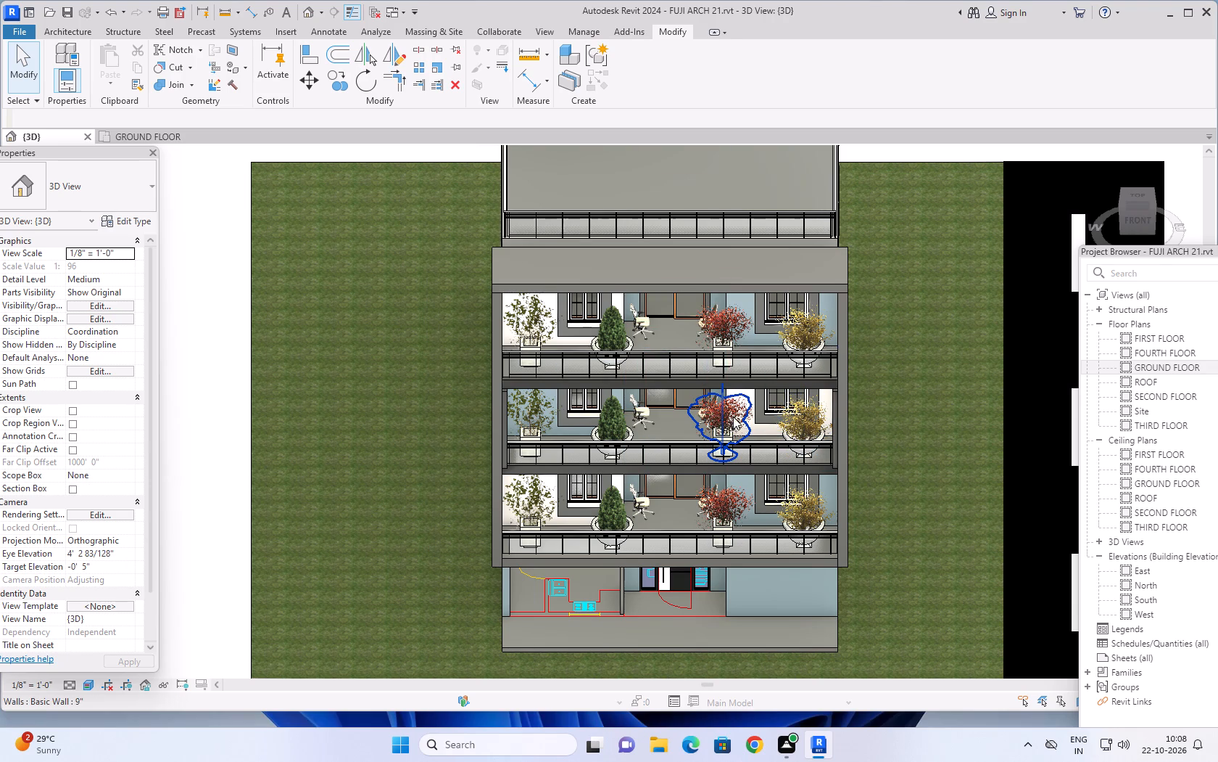
left_click(733, 417)
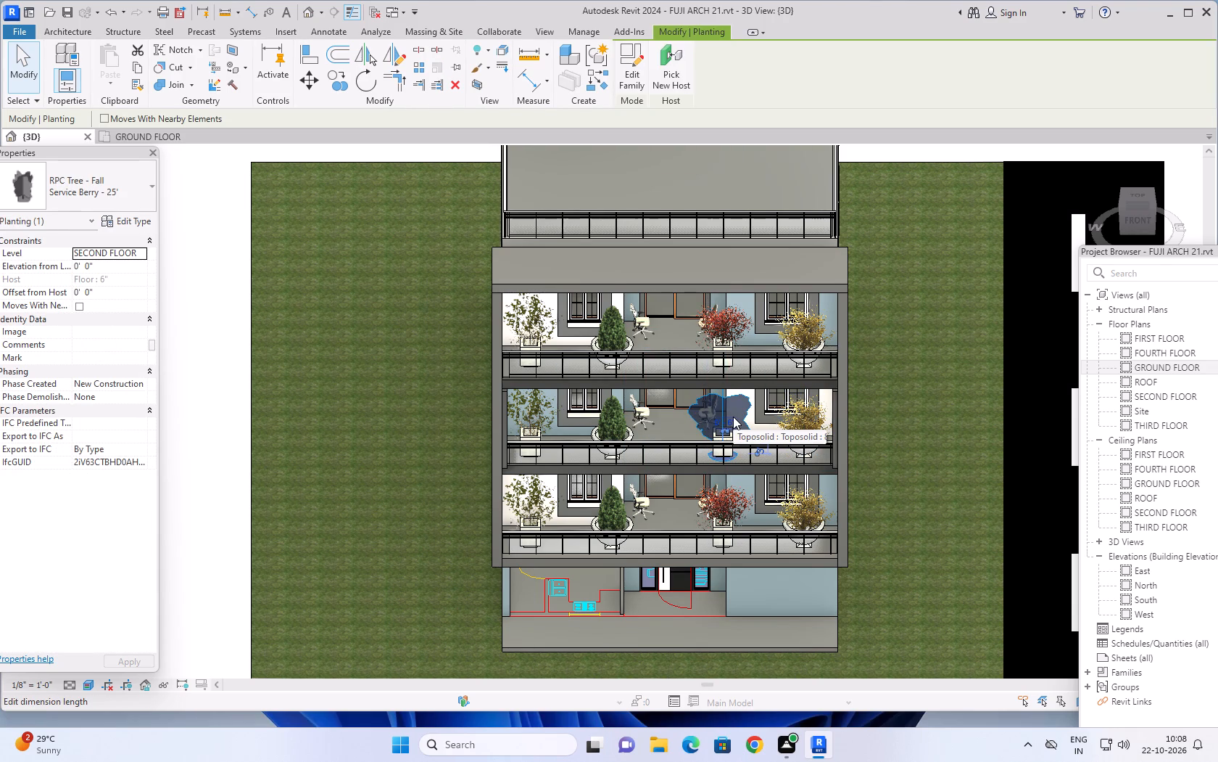
key("Escape")
key("Escape")
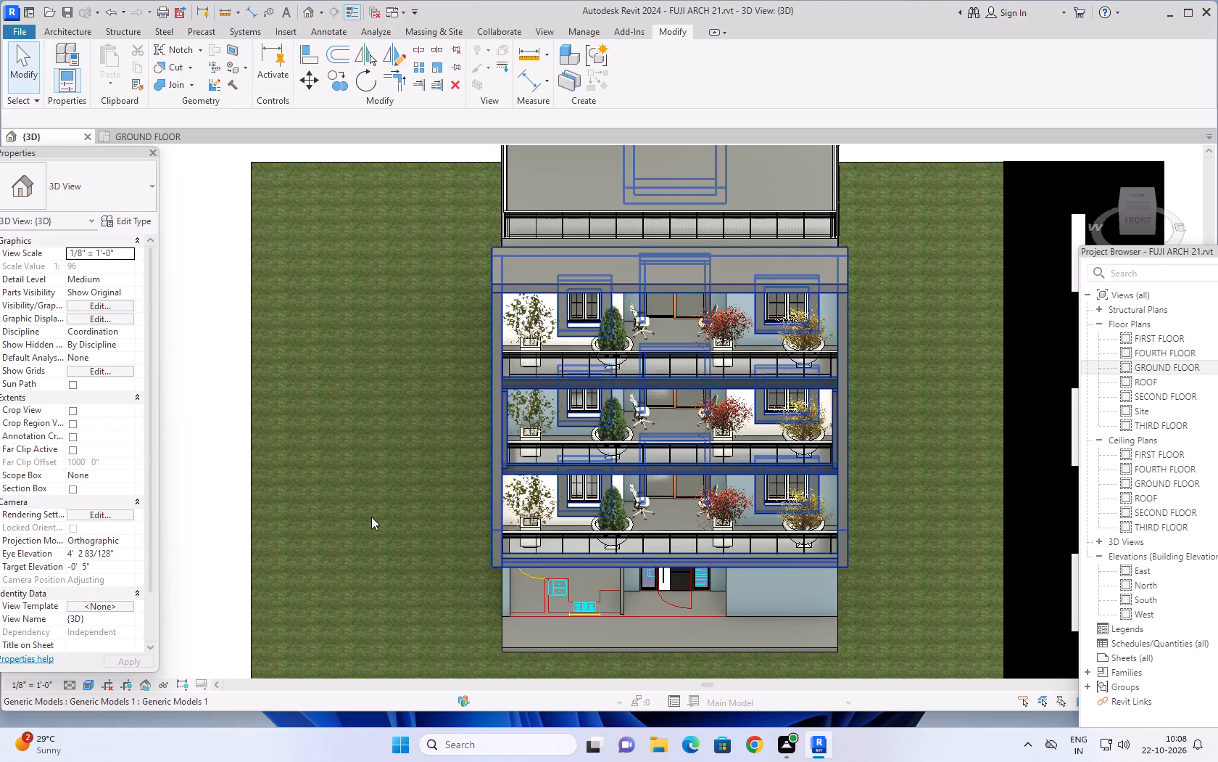
middle_click_drag(371, 517, 417, 440)
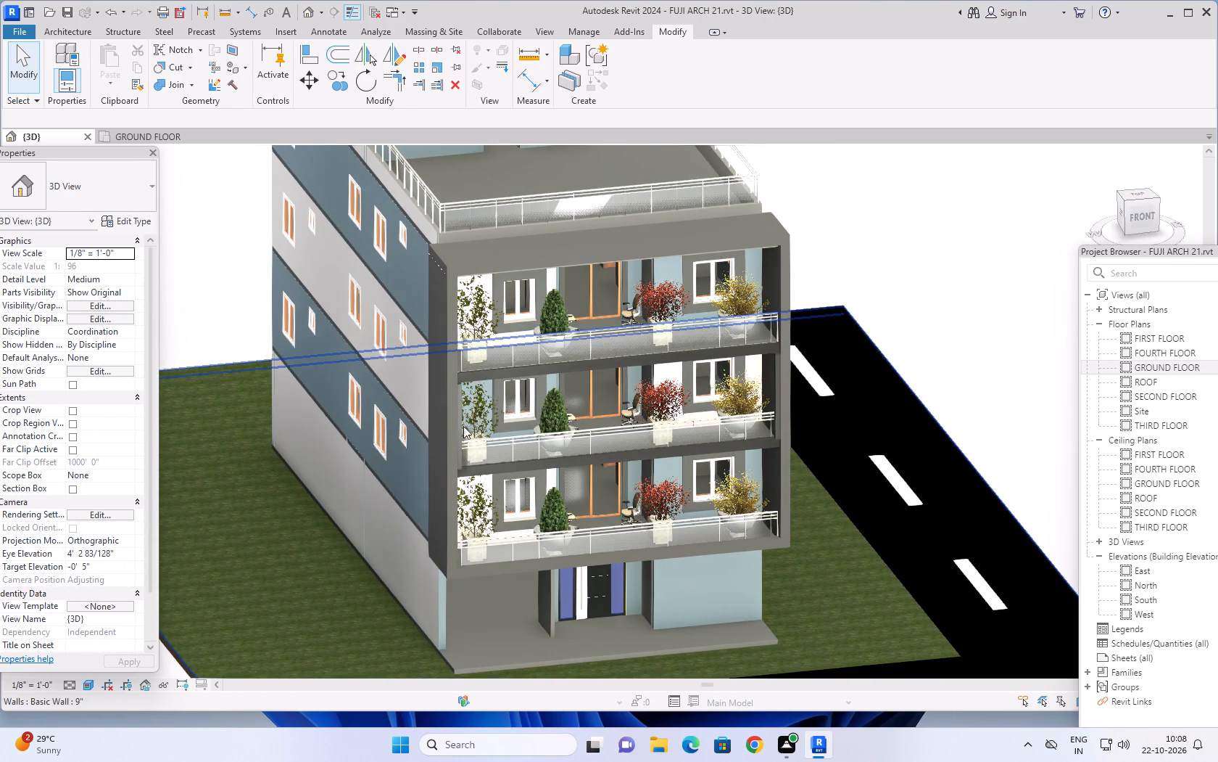
left_click(546, 408)
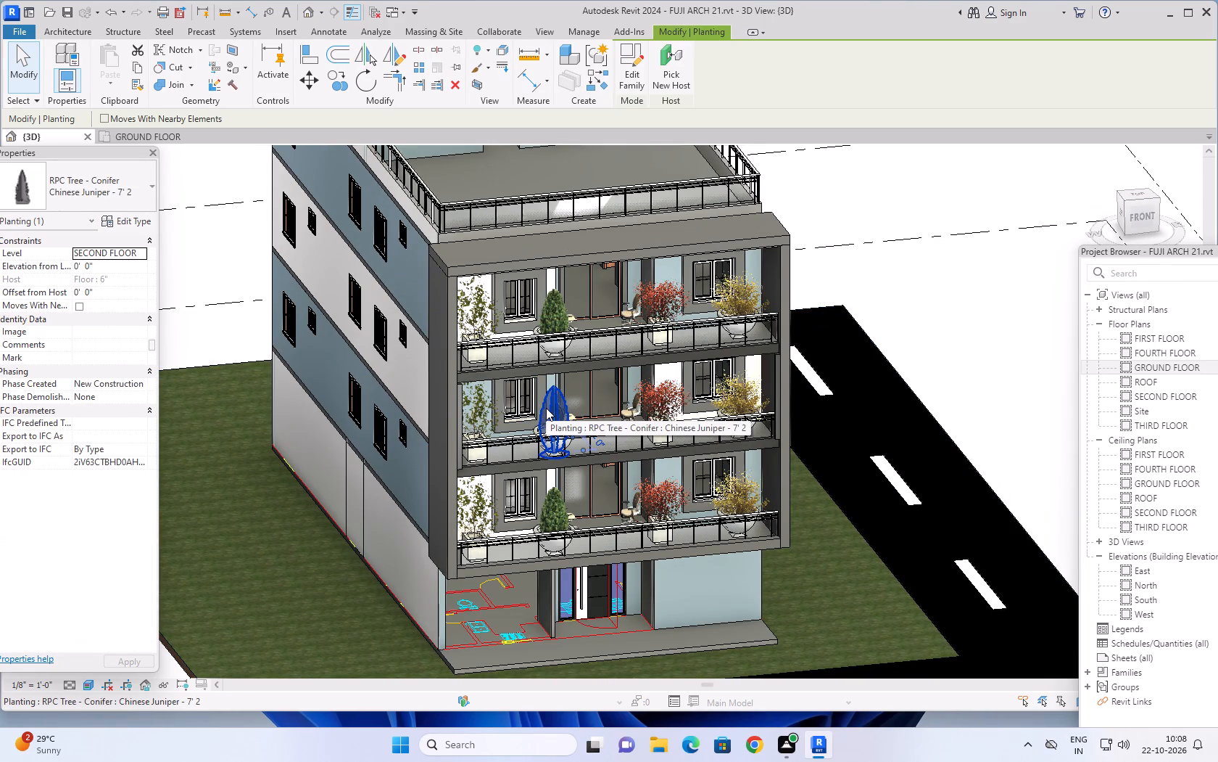
key("Escape")
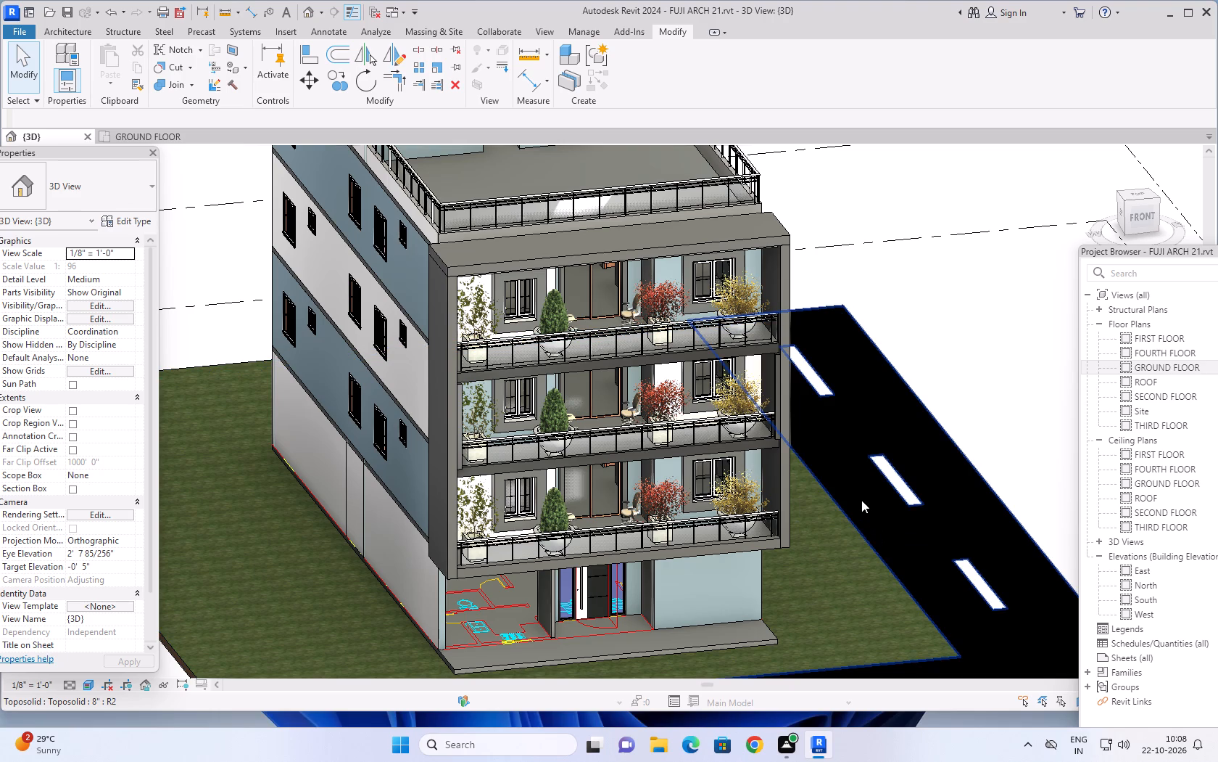
scroll(855, 530, "down", 3)
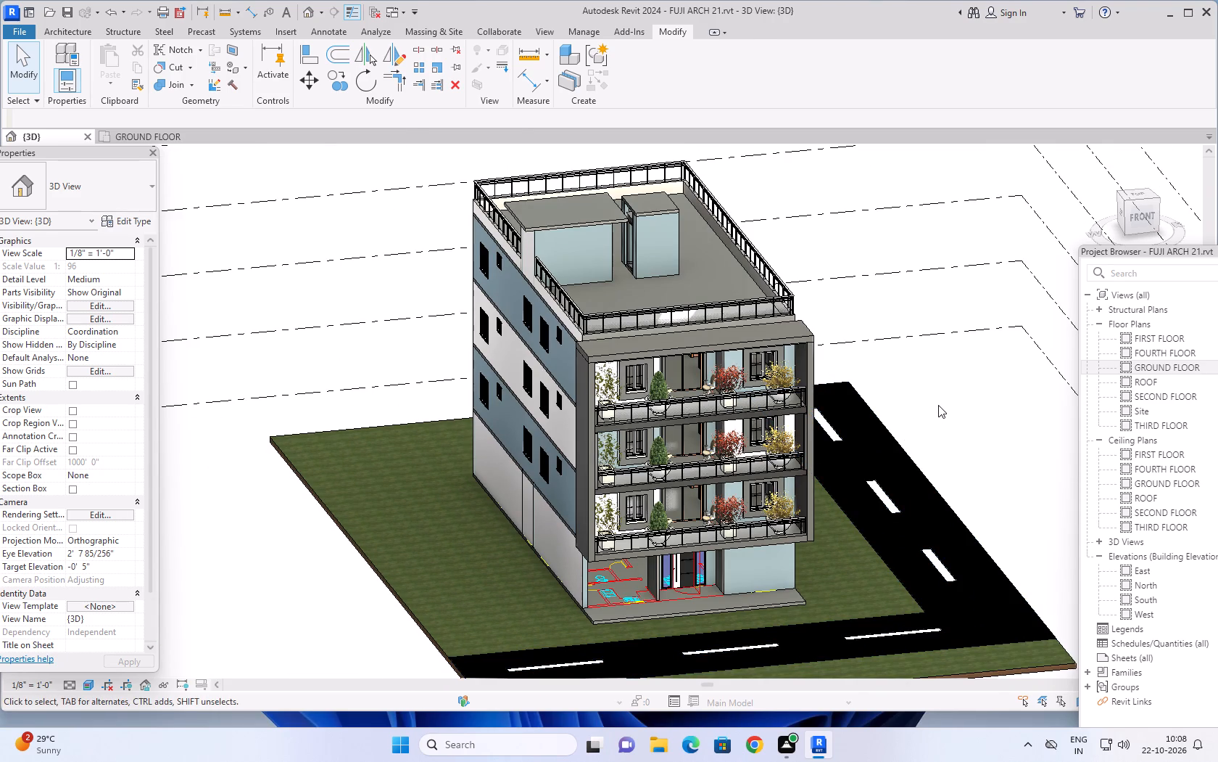
middle_click_drag(948, 398, 869, 387)
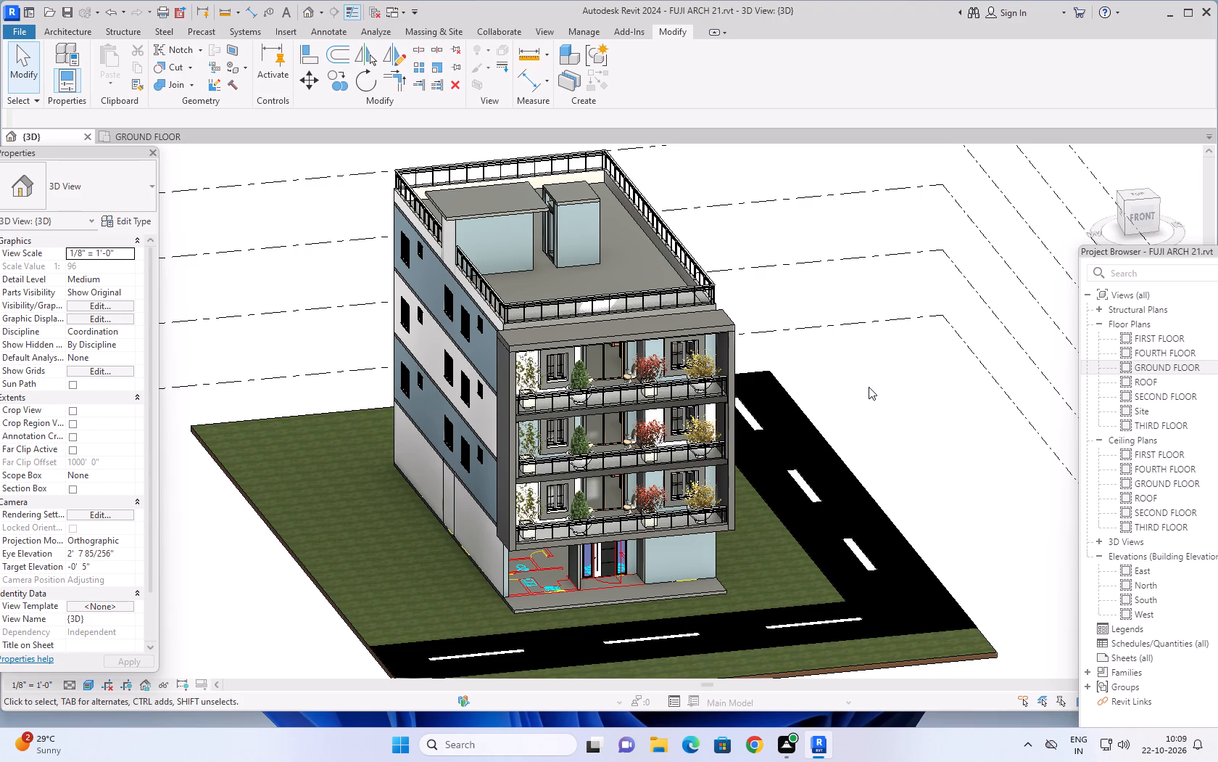
In the GROUND FLOOR plan, place two 48" x 48" Planter site components in line about 13' outside the building's west wall.
left_click(152, 131)
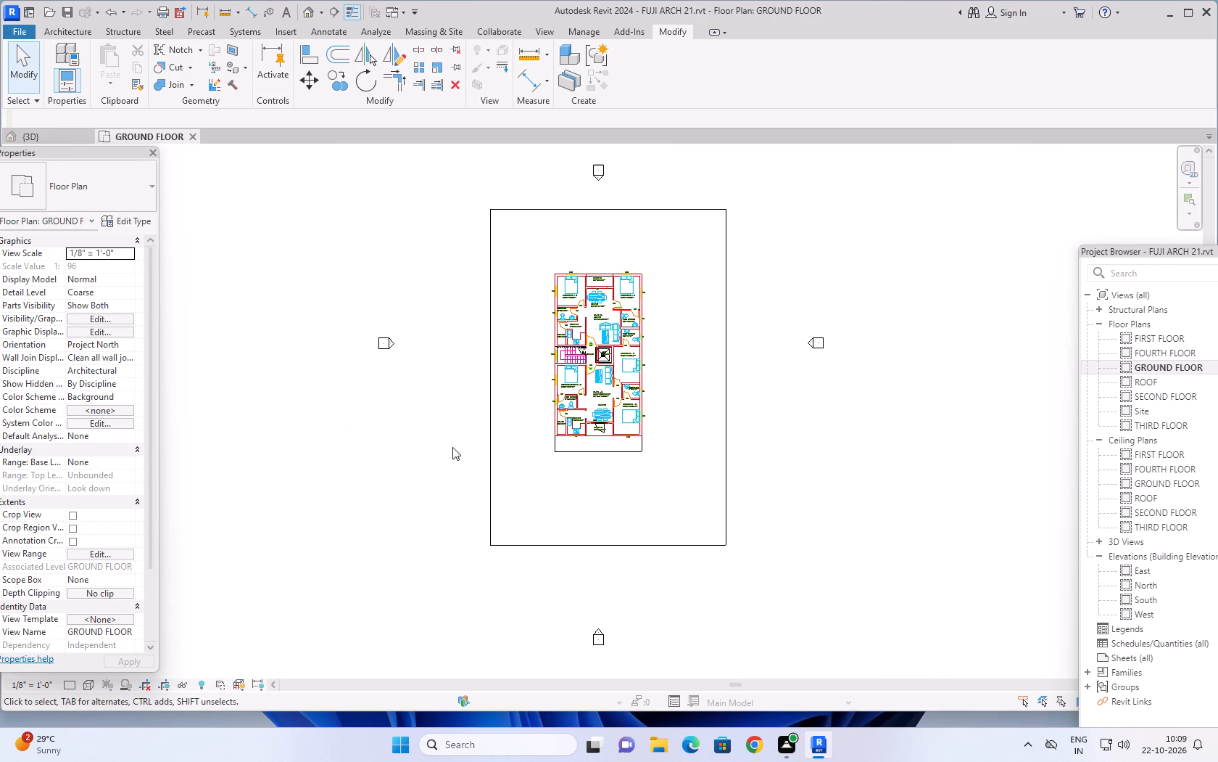
scroll(515, 272, "up", 1)
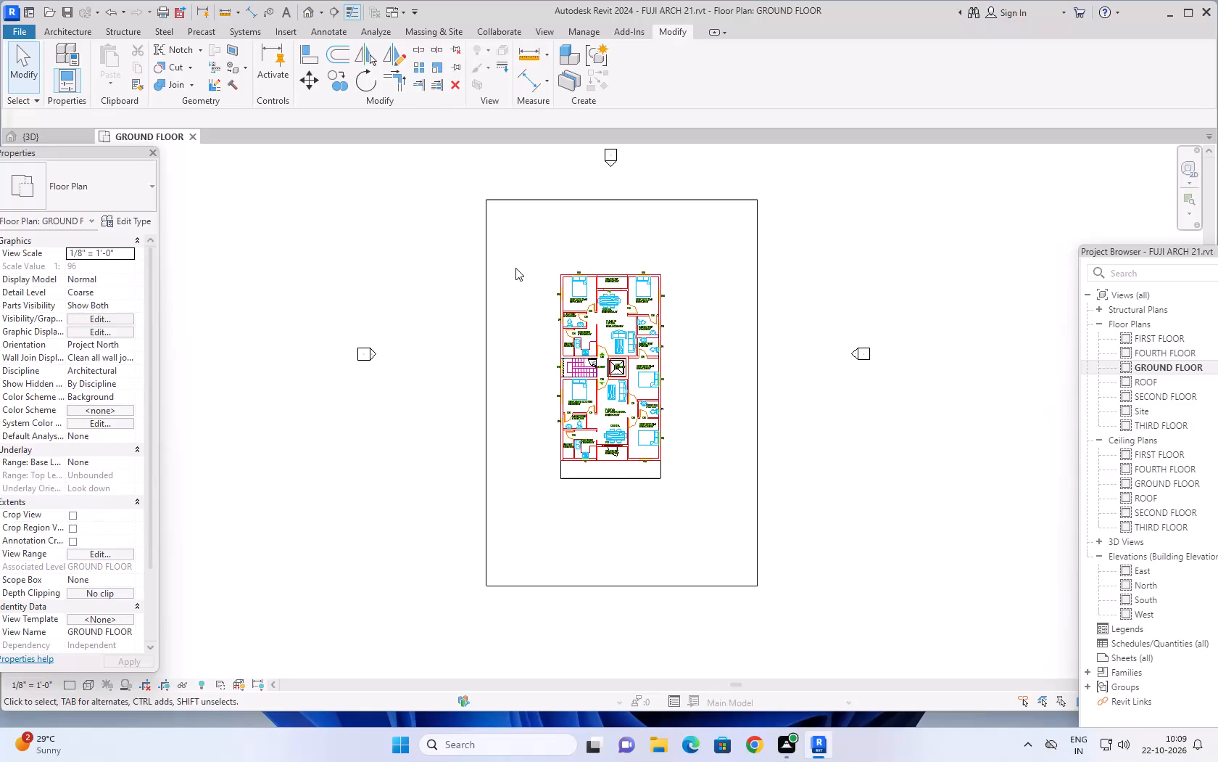
scroll(515, 268, "up", 1)
middle_click_drag(535, 255, 521, 275)
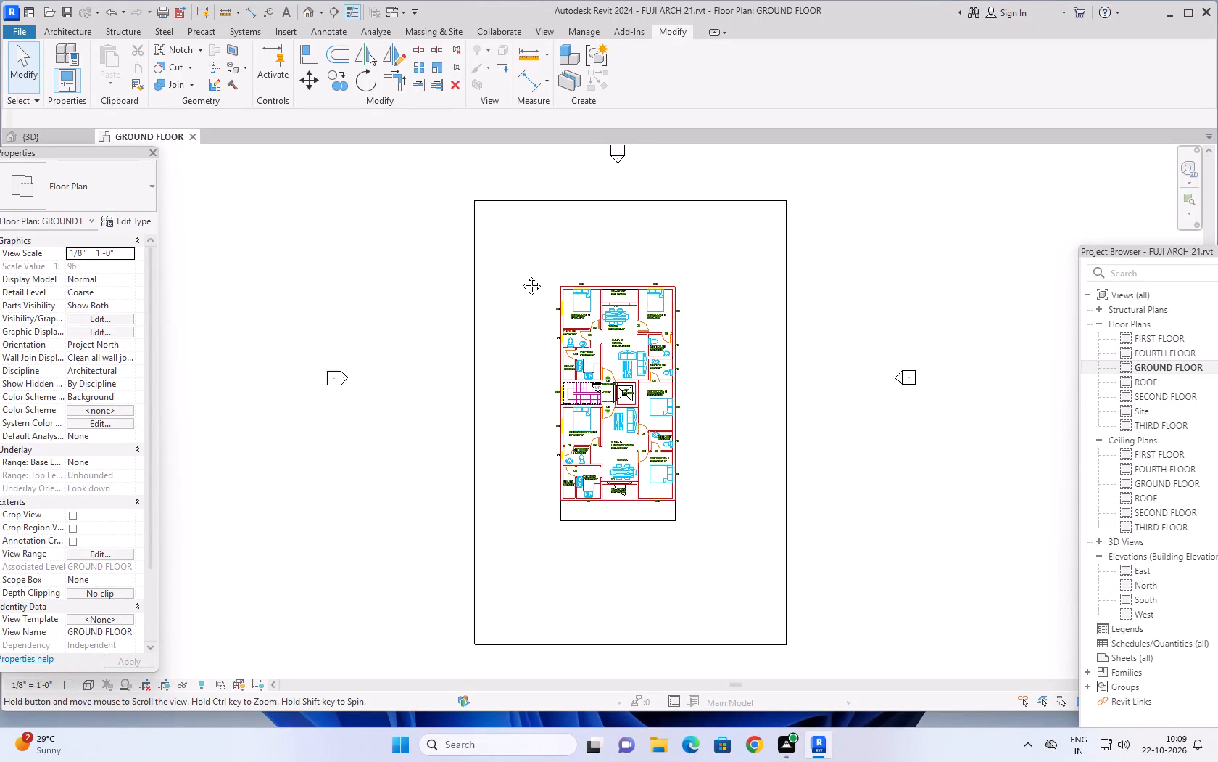
middle_click_drag(521, 275, 518, 277)
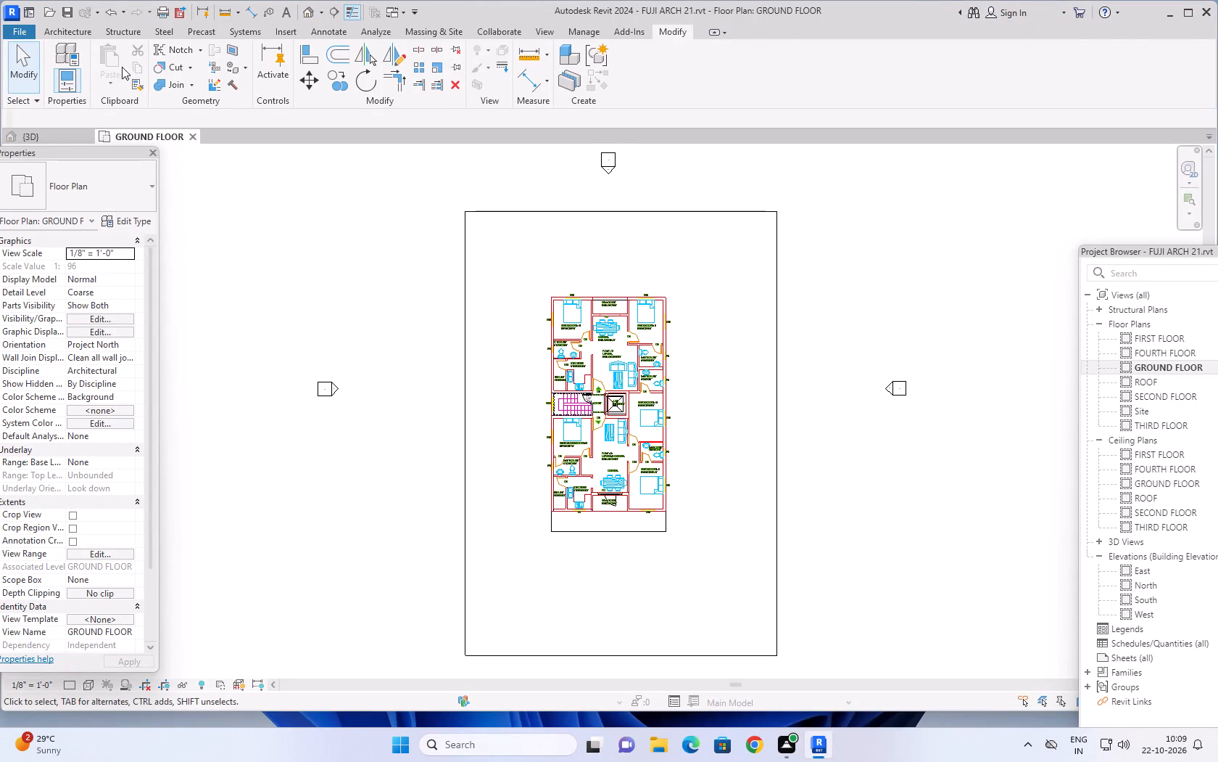
left_click(79, 35)
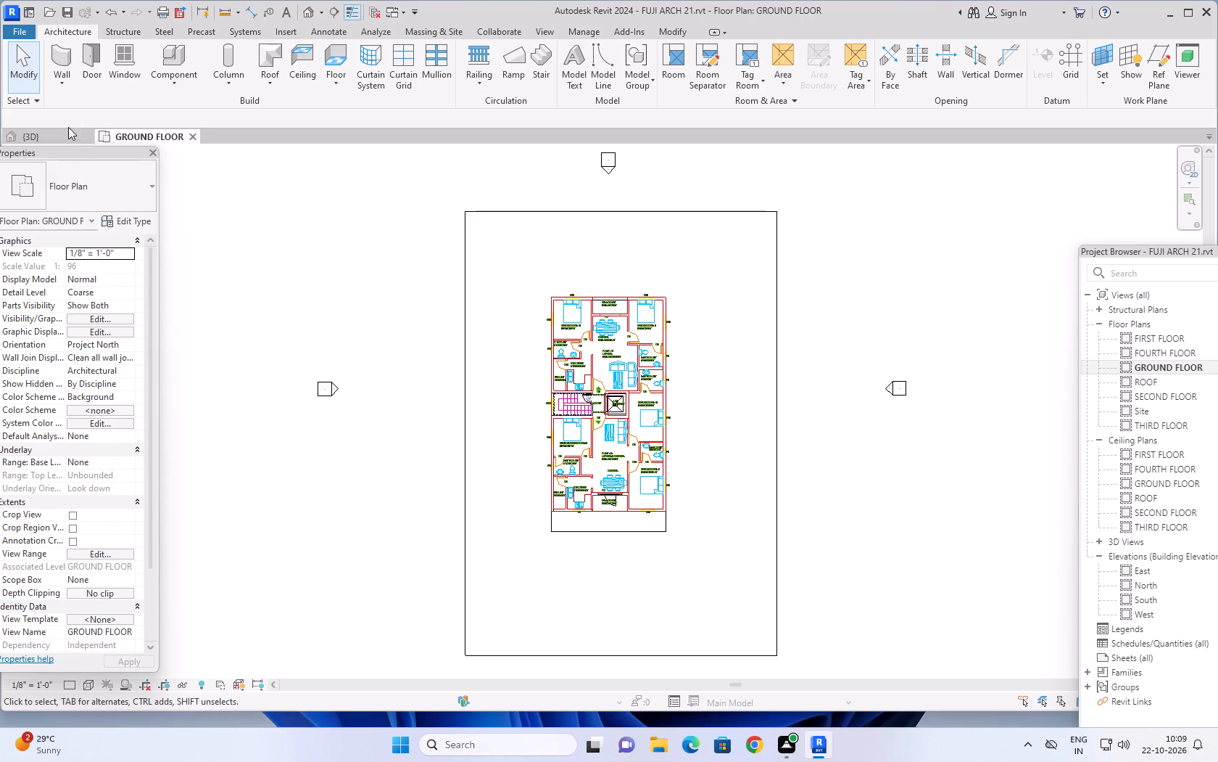
left_click(433, 31)
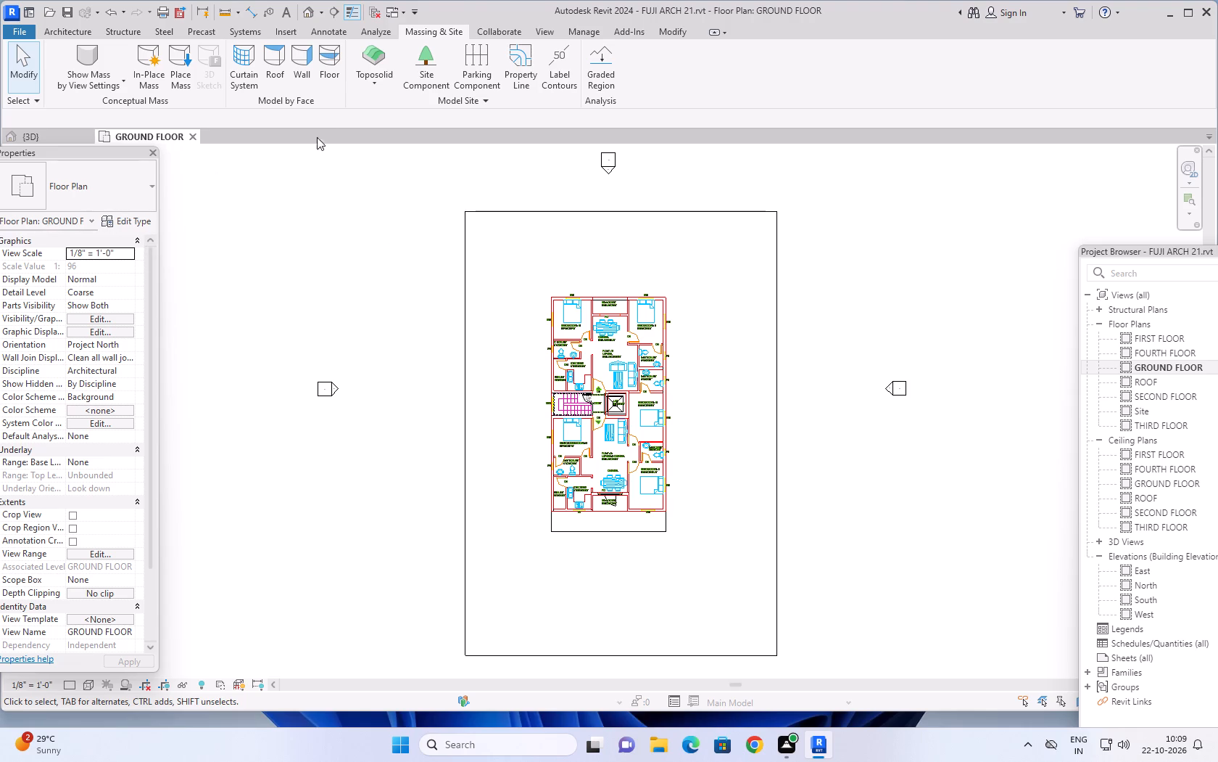
left_click(428, 61)
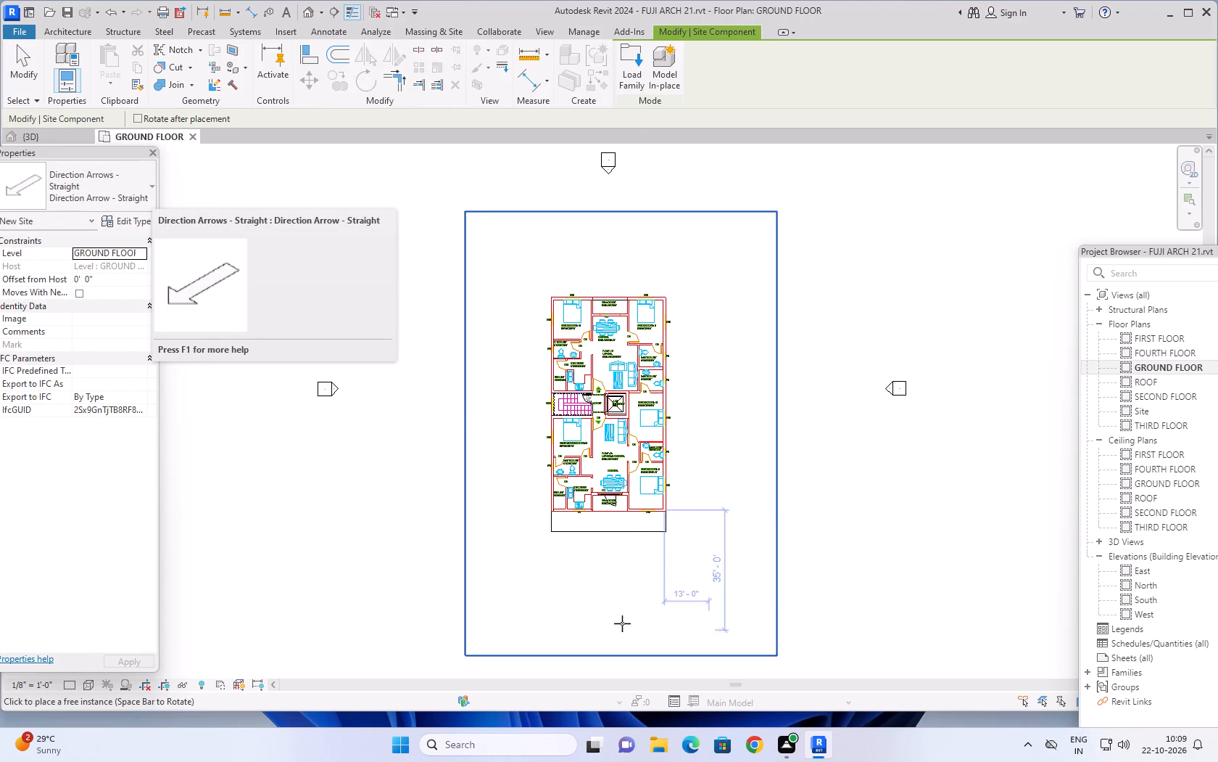
left_click(134, 193)
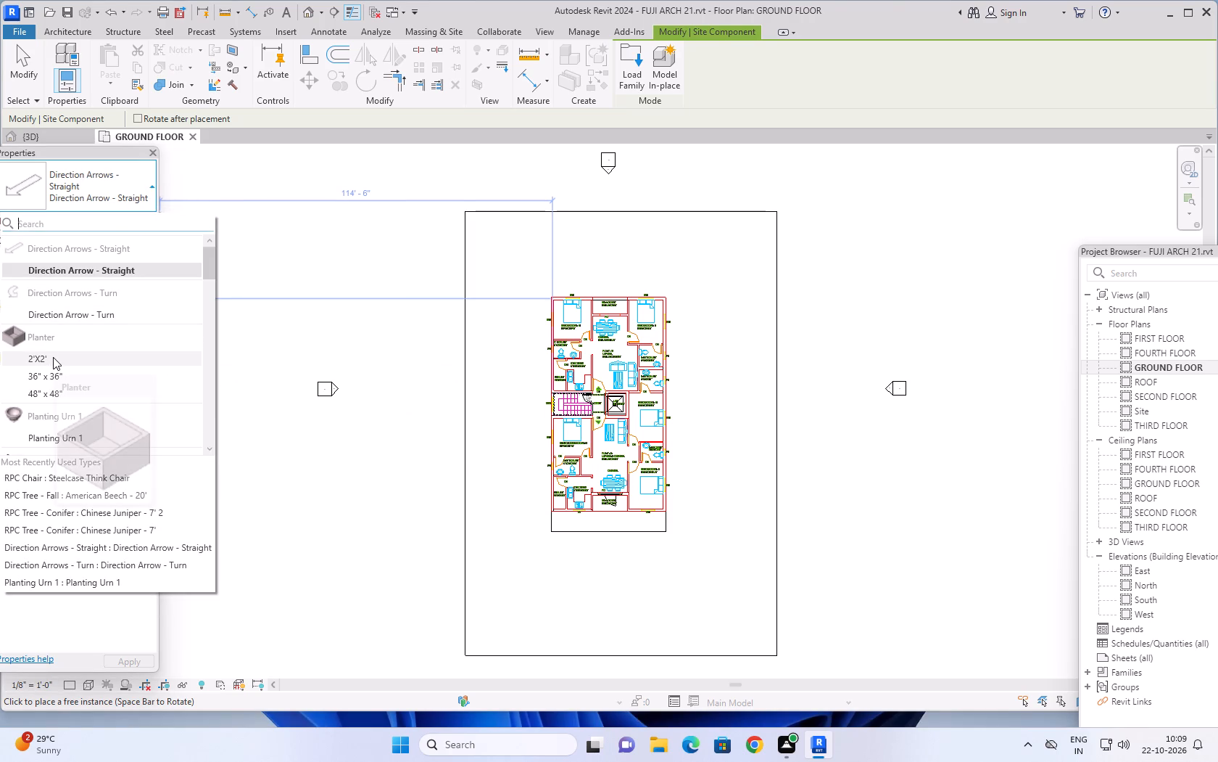
left_click(64, 392)
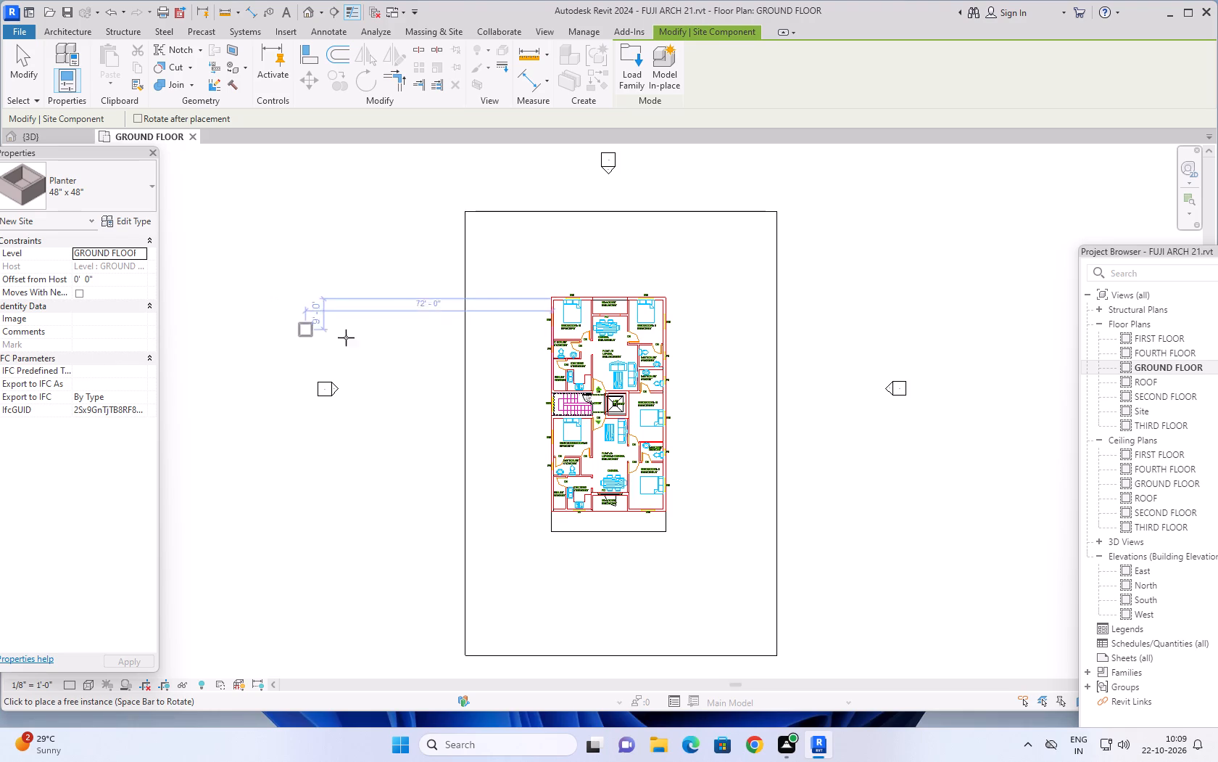
scroll(494, 351, "up", 8)
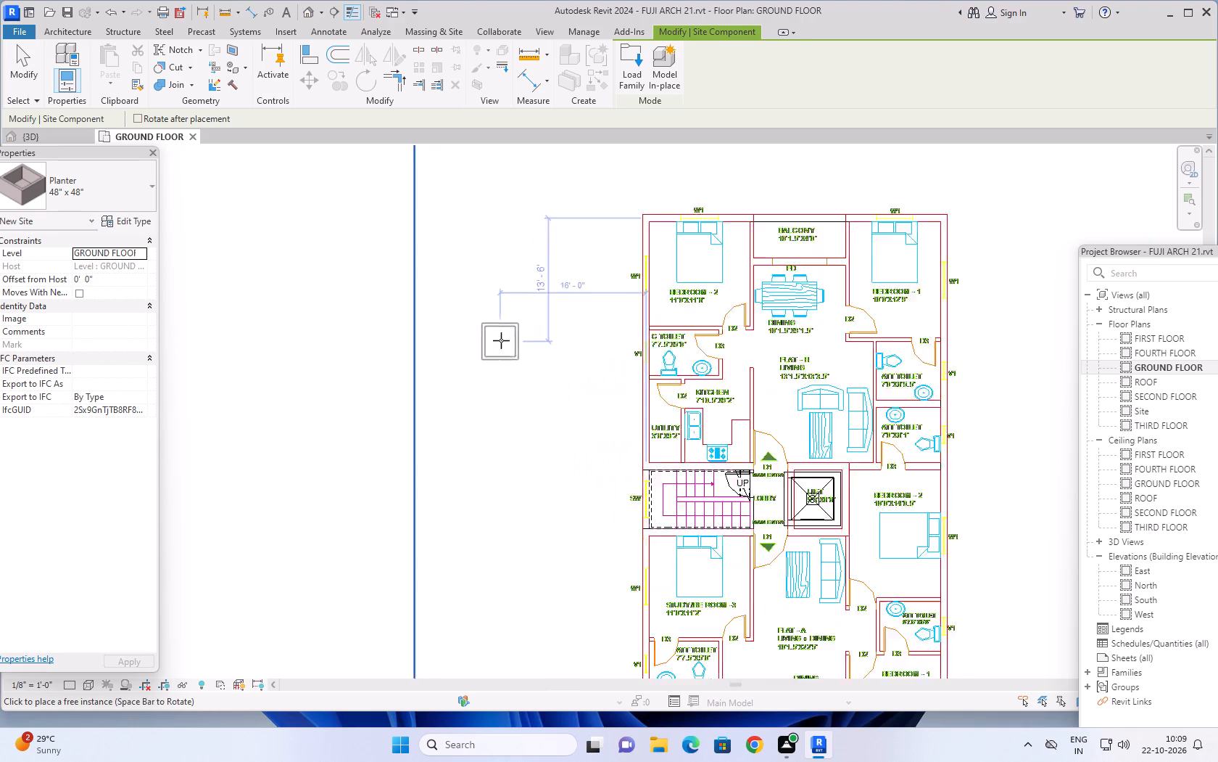
scroll(501, 340, "up", 1)
scroll(505, 274, "down", 4)
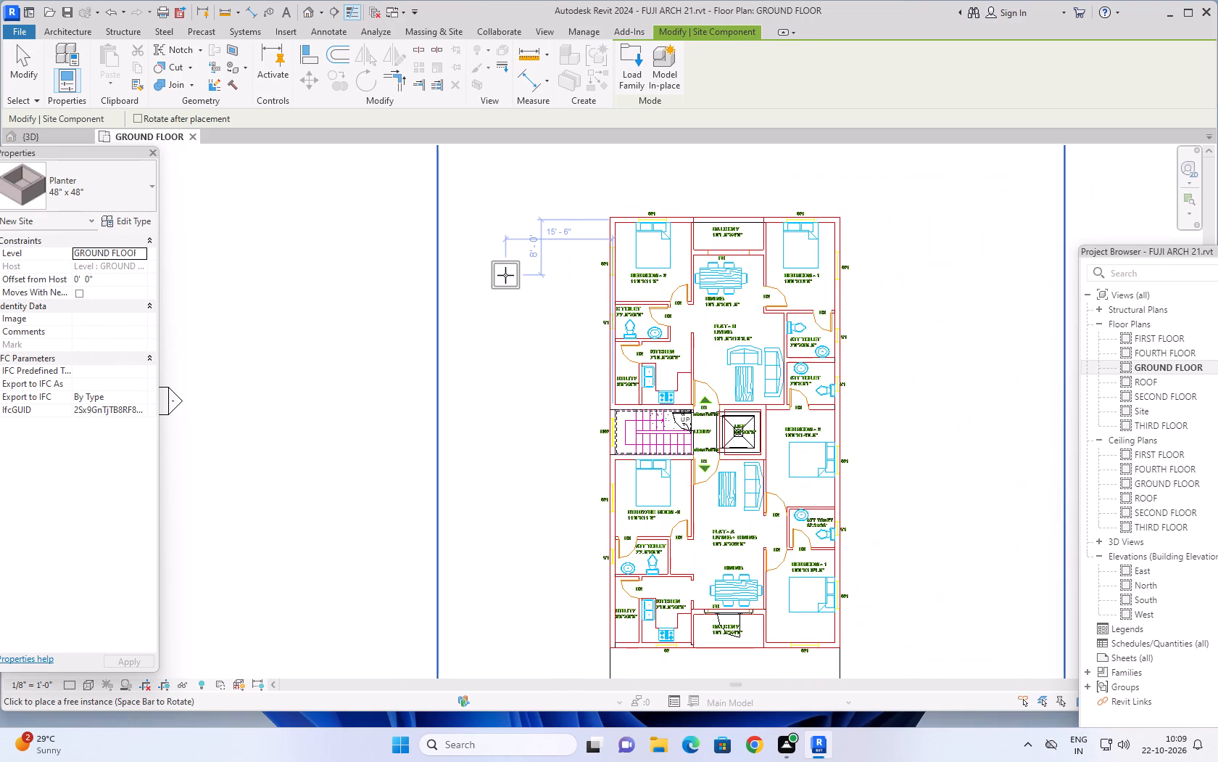
scroll(508, 271, "down", 2)
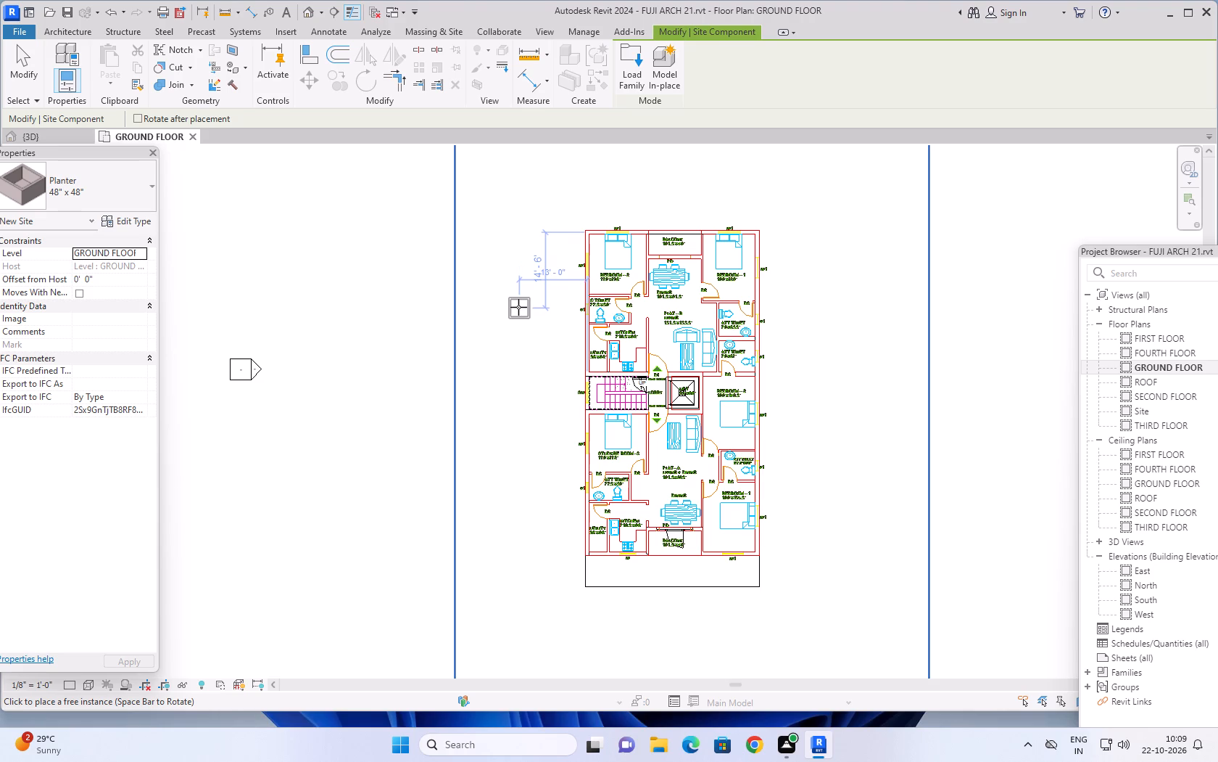
left_click(518, 307)
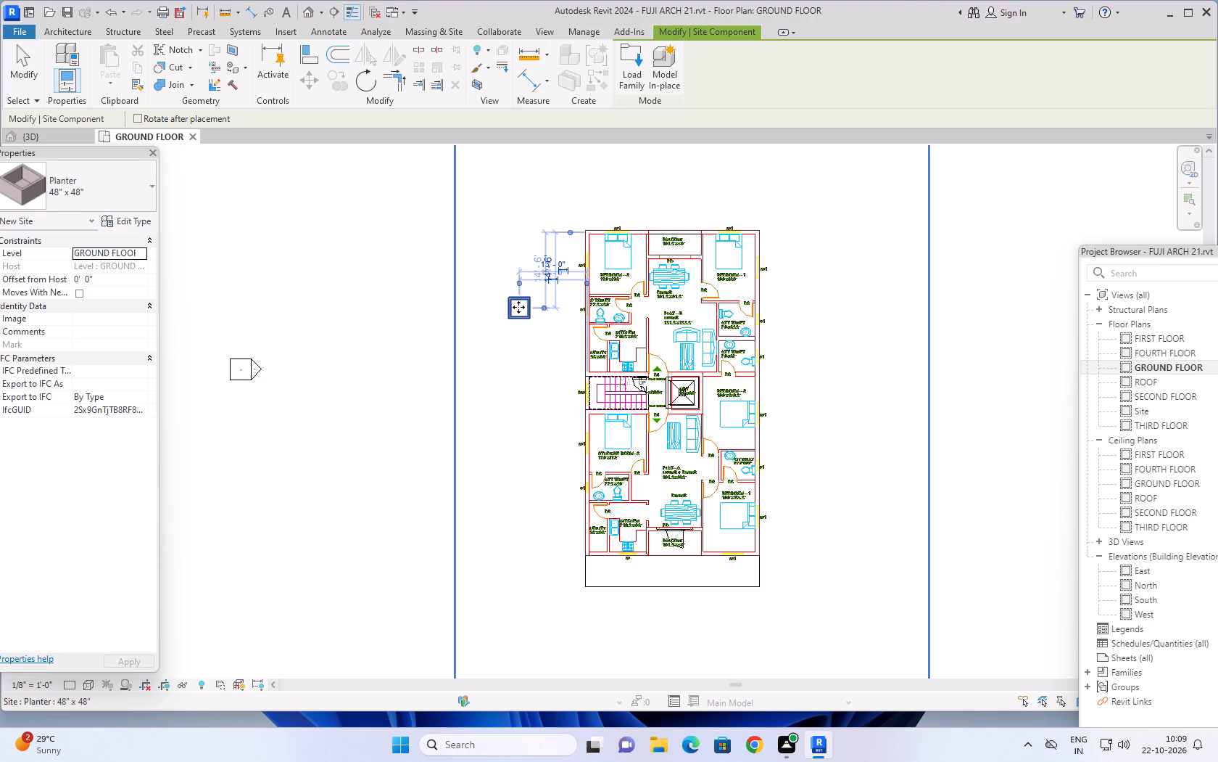
left_click(523, 407)
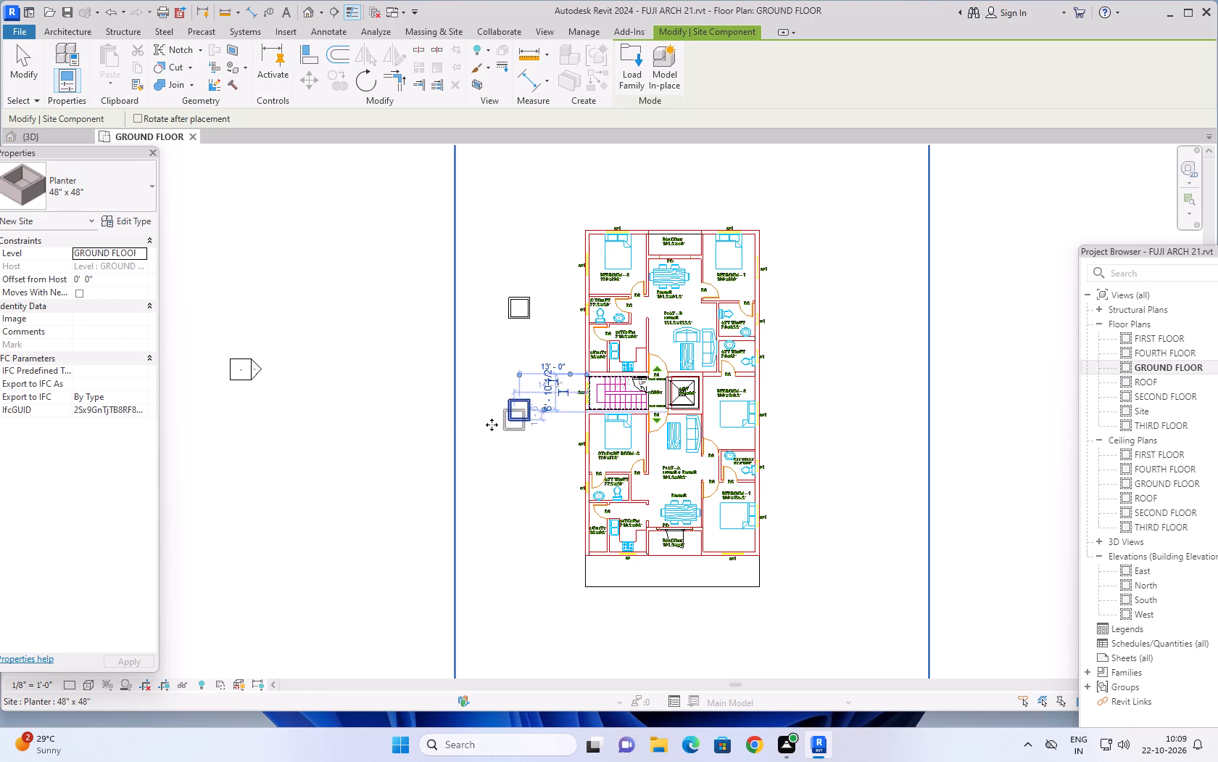
Switch the site component type to Planting Urn 1.
left_click(108, 195)
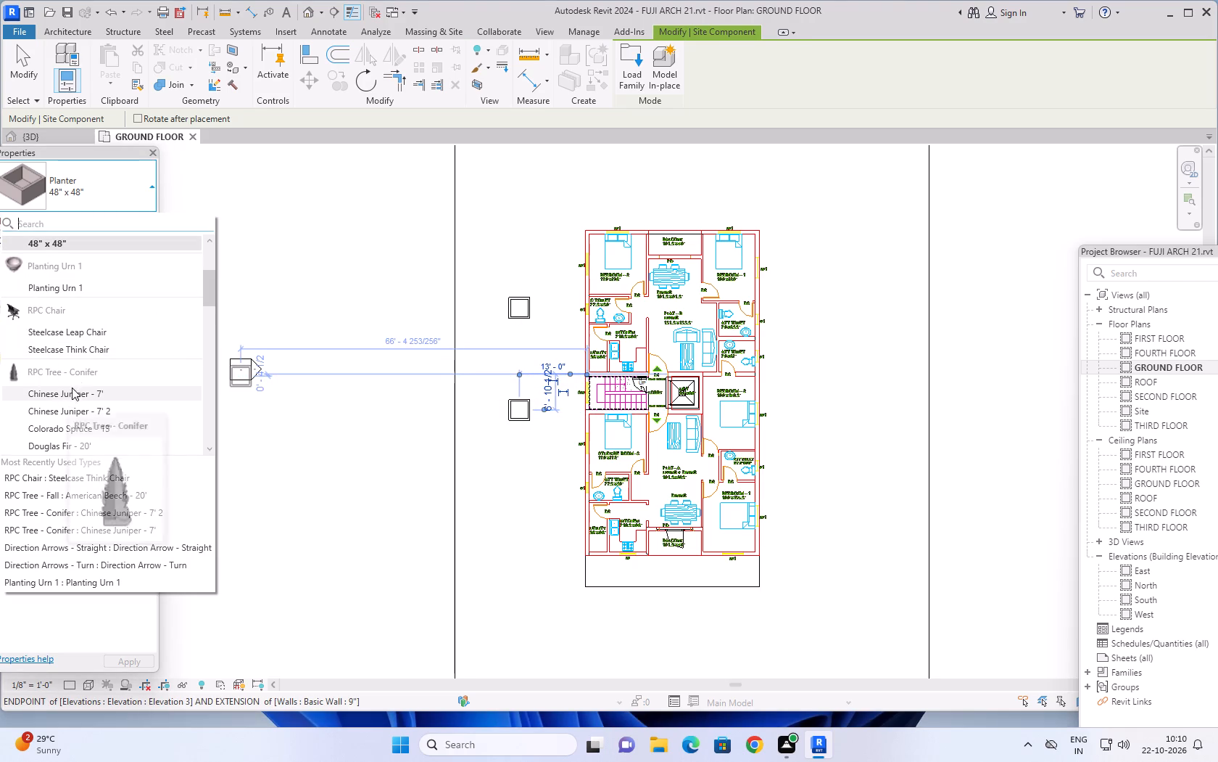
scroll(78, 362, "down", 11)
scroll(78, 362, "up", 5)
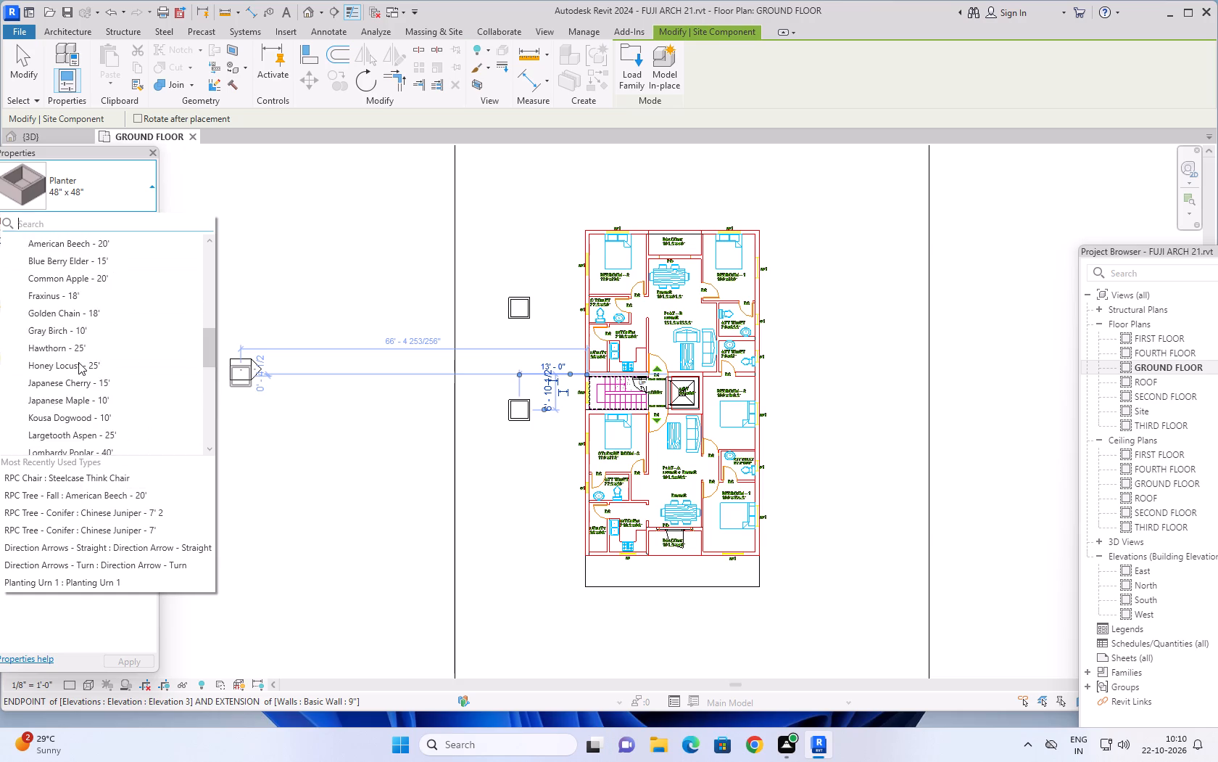
scroll(78, 362, "up", 16)
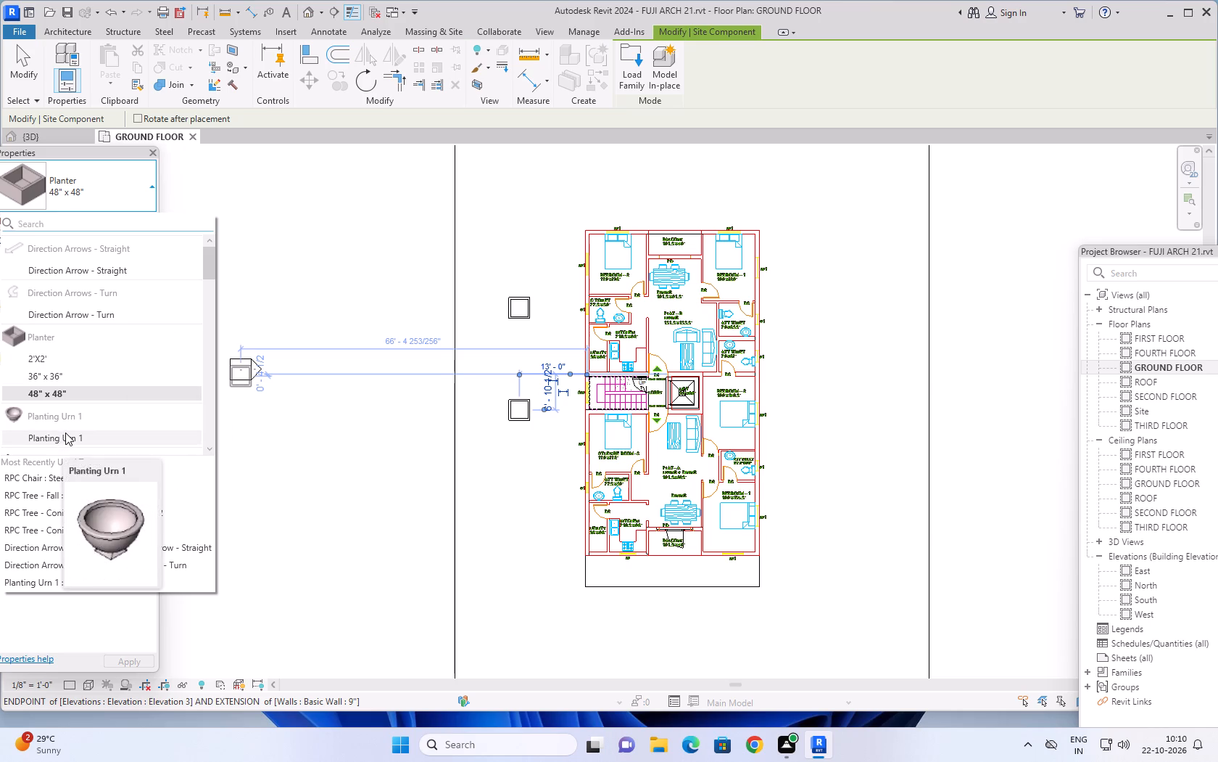
scroll(70, 425, "down", 1)
left_click(78, 366)
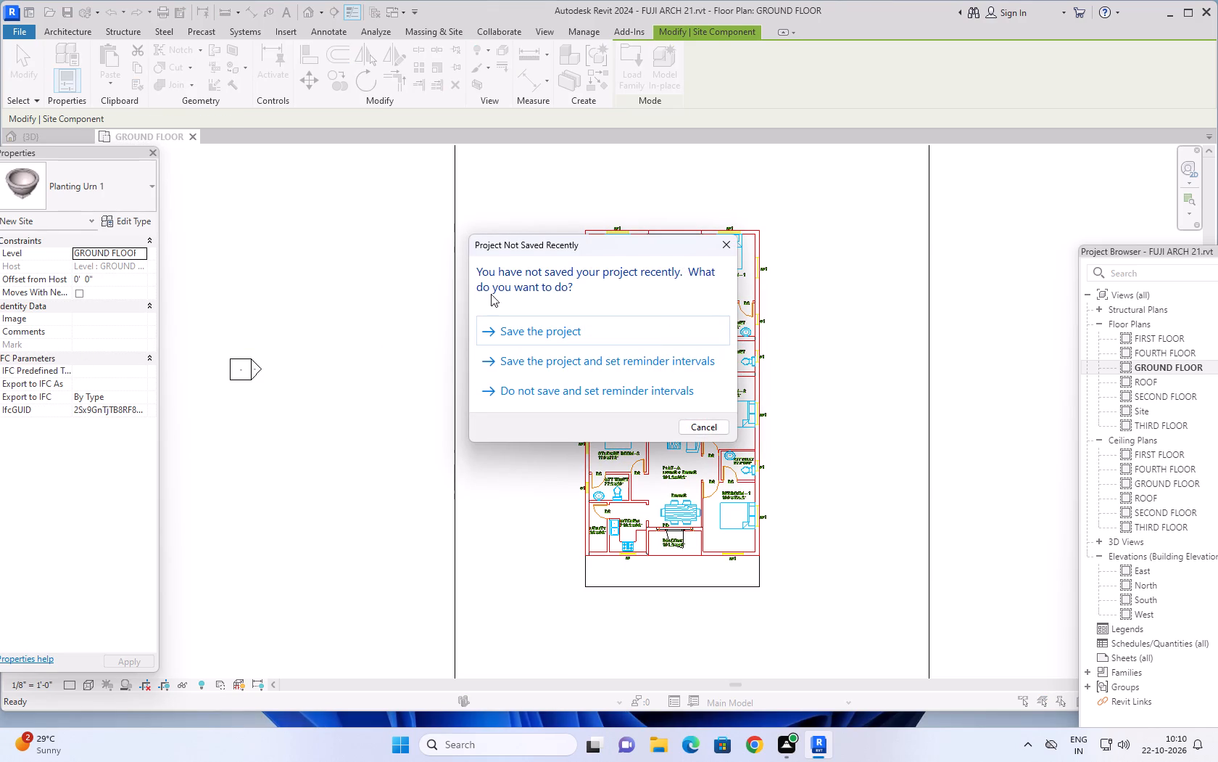
Dismiss the save reminder and save the project.
left_click(726, 241)
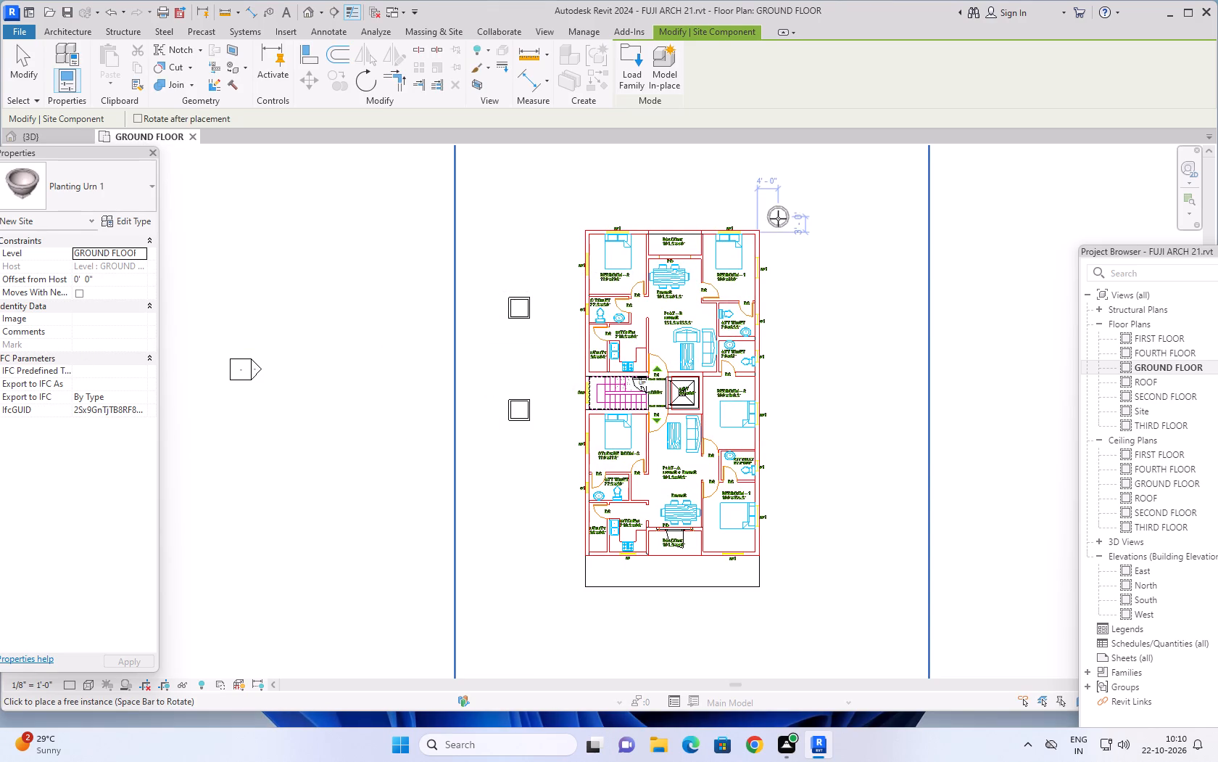
key("ctrl+s")
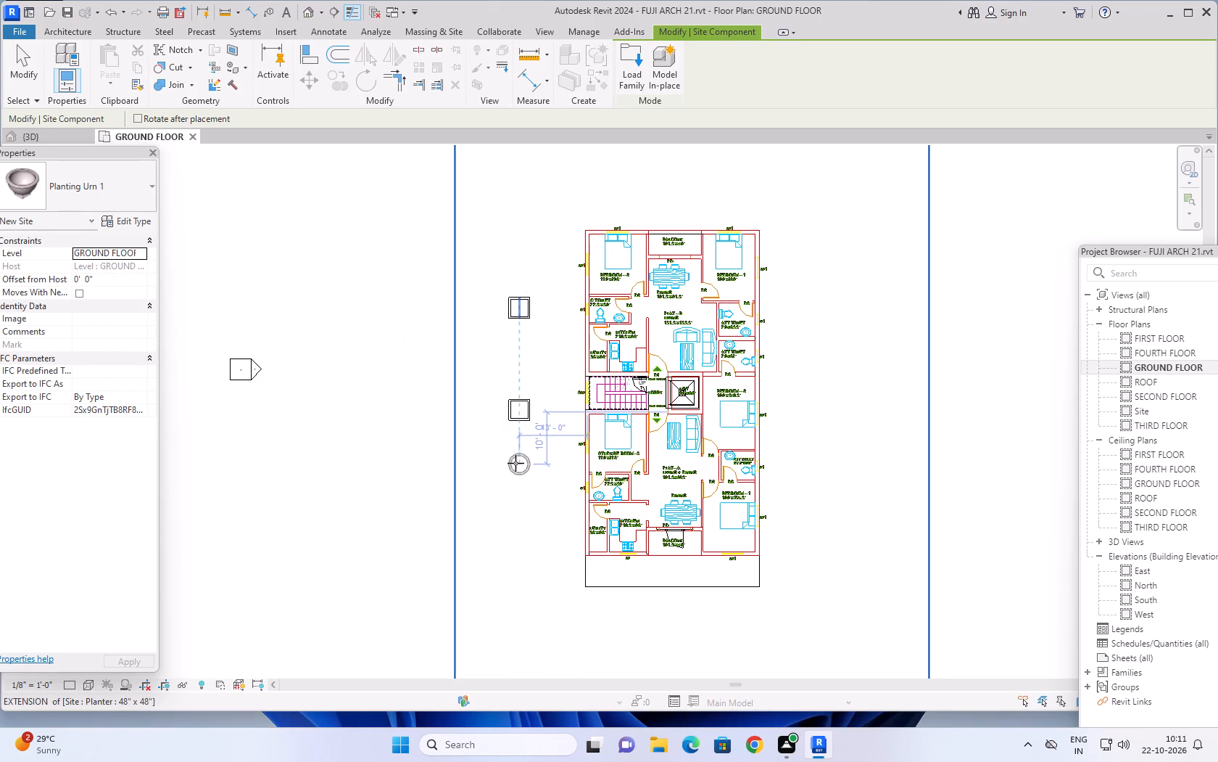
Place two Planting Urn 1 components south of the square planters, in line with them about 13' from the west wall.
scroll(515, 473, "up", 2)
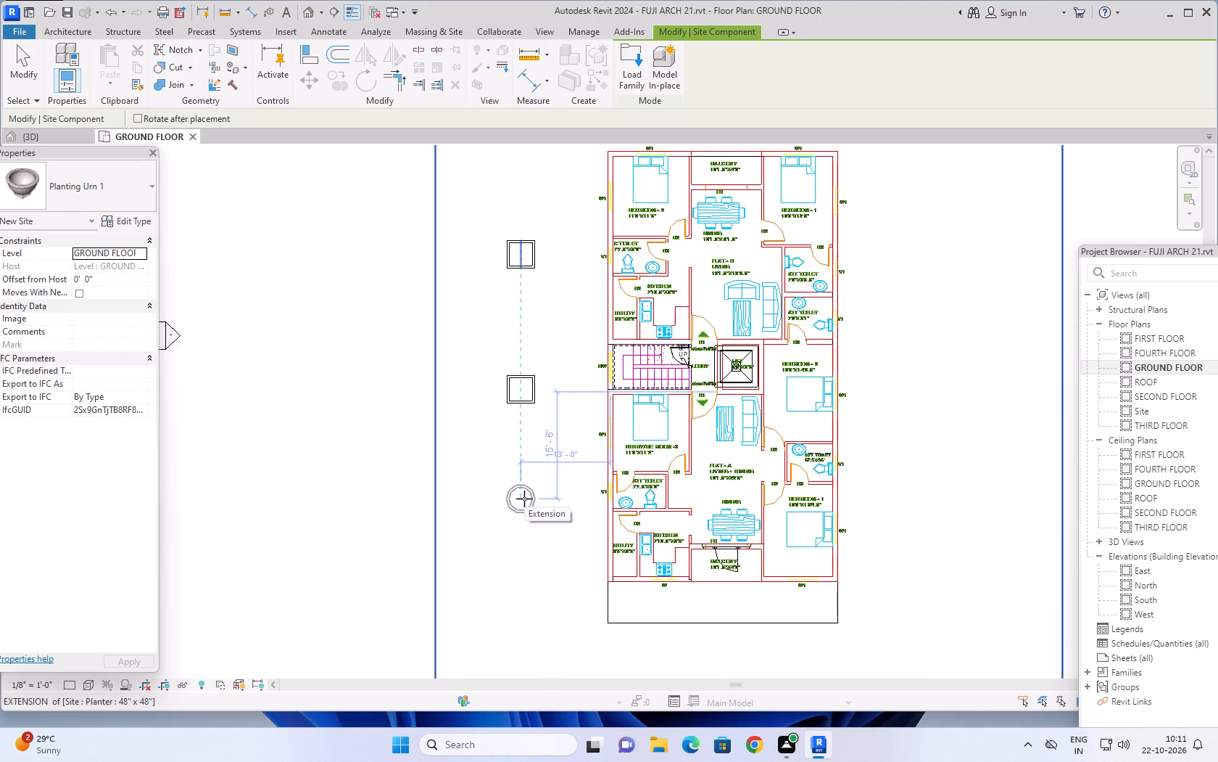
left_click(524, 499)
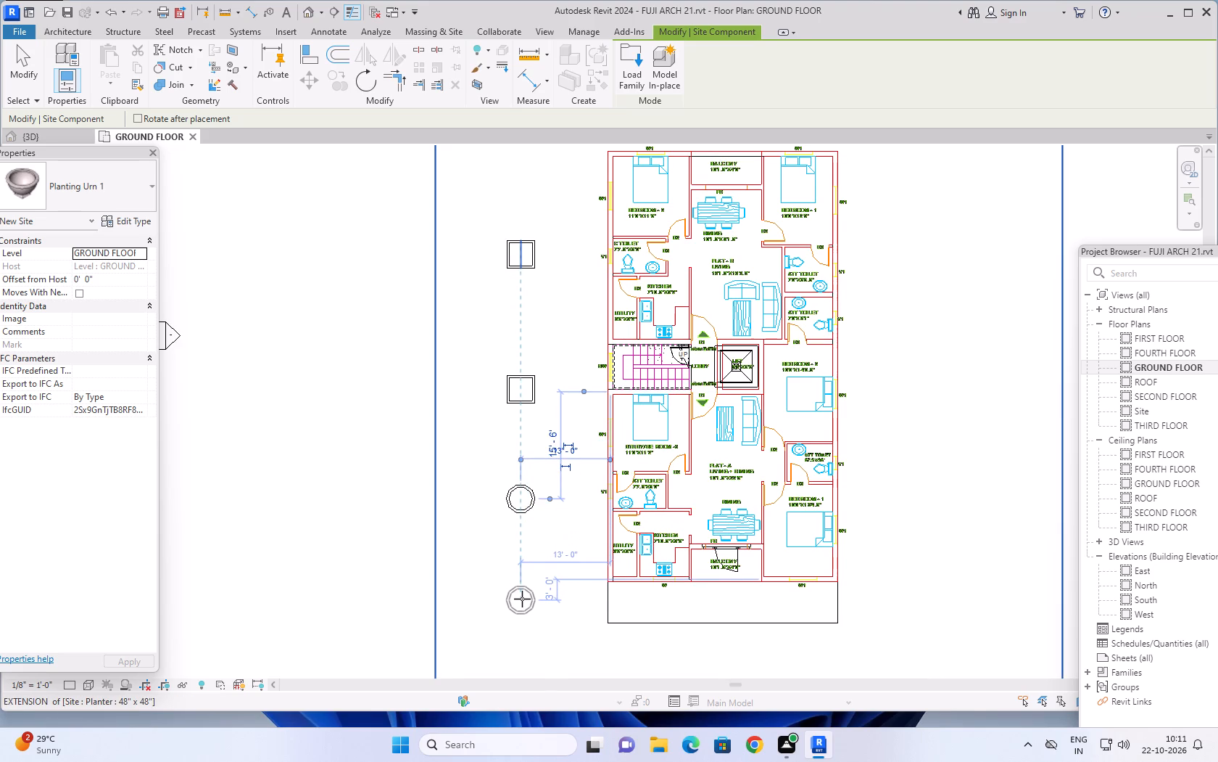
left_click(522, 599)
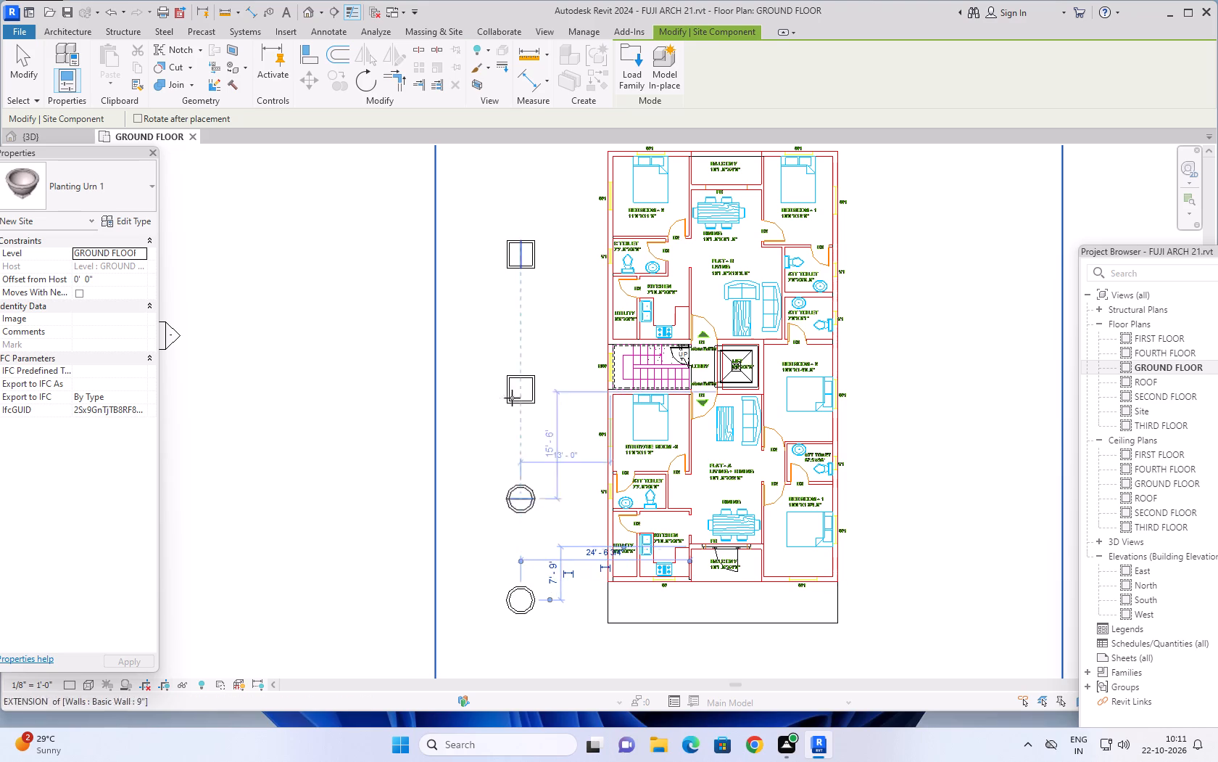
scroll(504, 258, "down", 7)
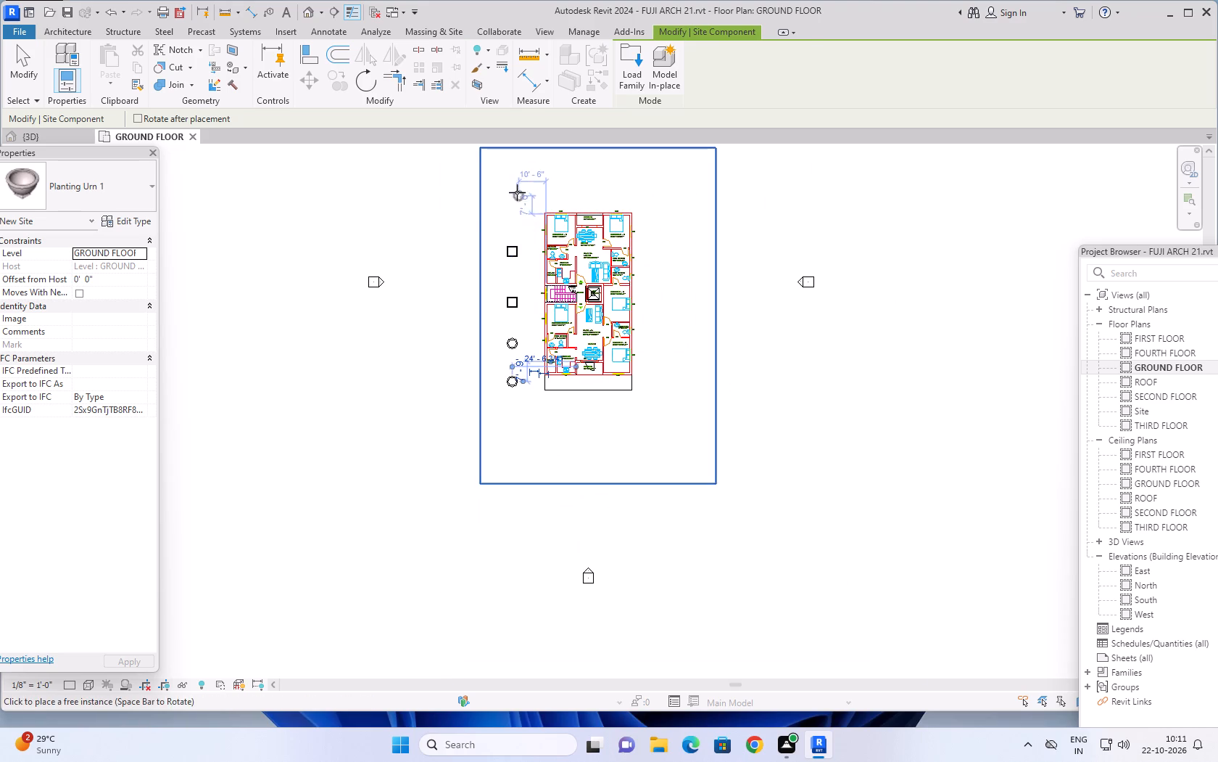
key("Escape")
key("Escape")
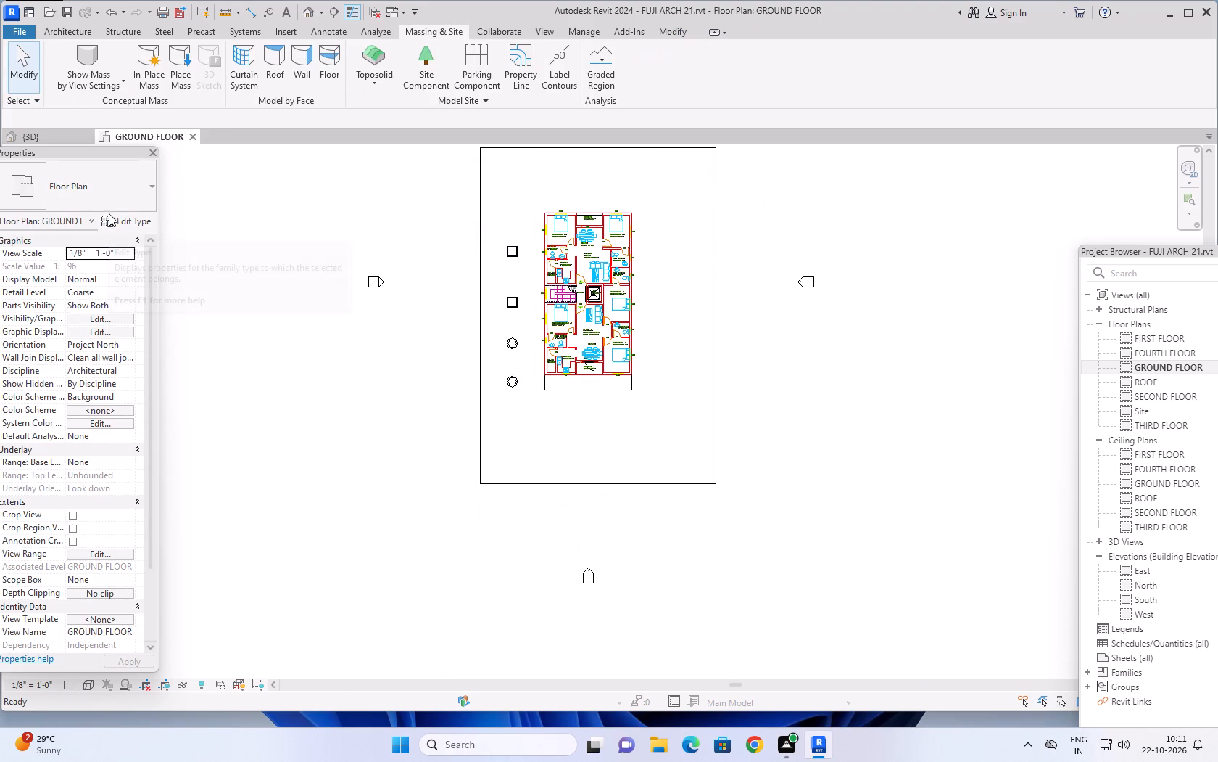
With the Site Component command active, examine the available RPC conifer, deciduous and fall tree types for planting in the planters.
left_click(426, 54)
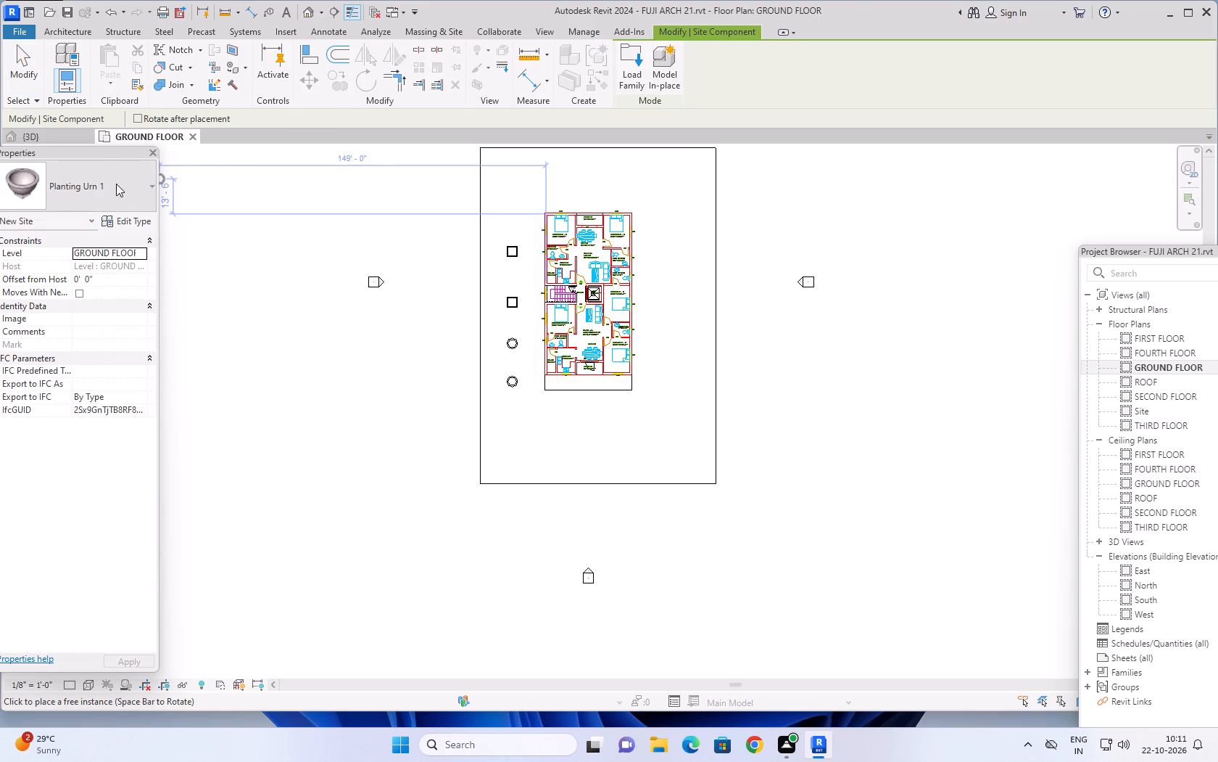
left_click(129, 182)
scroll(80, 366, "down", 2)
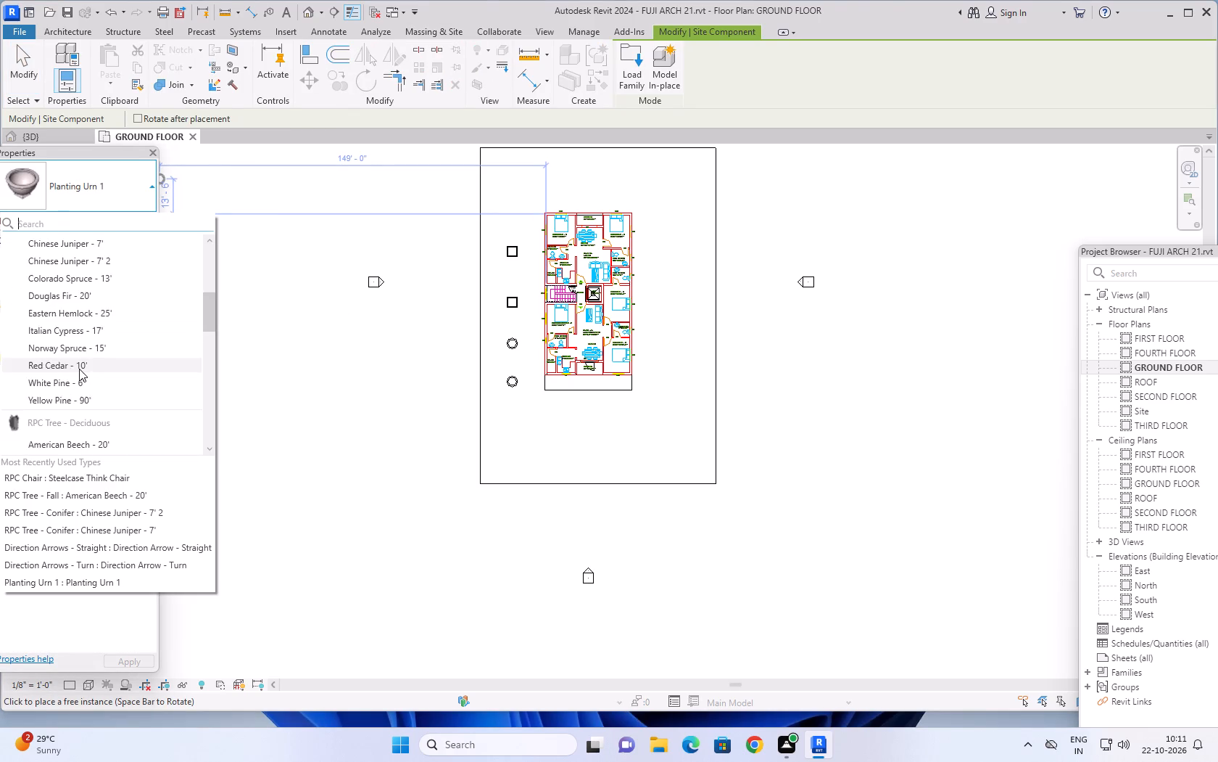
scroll(79, 370, "down", 11)
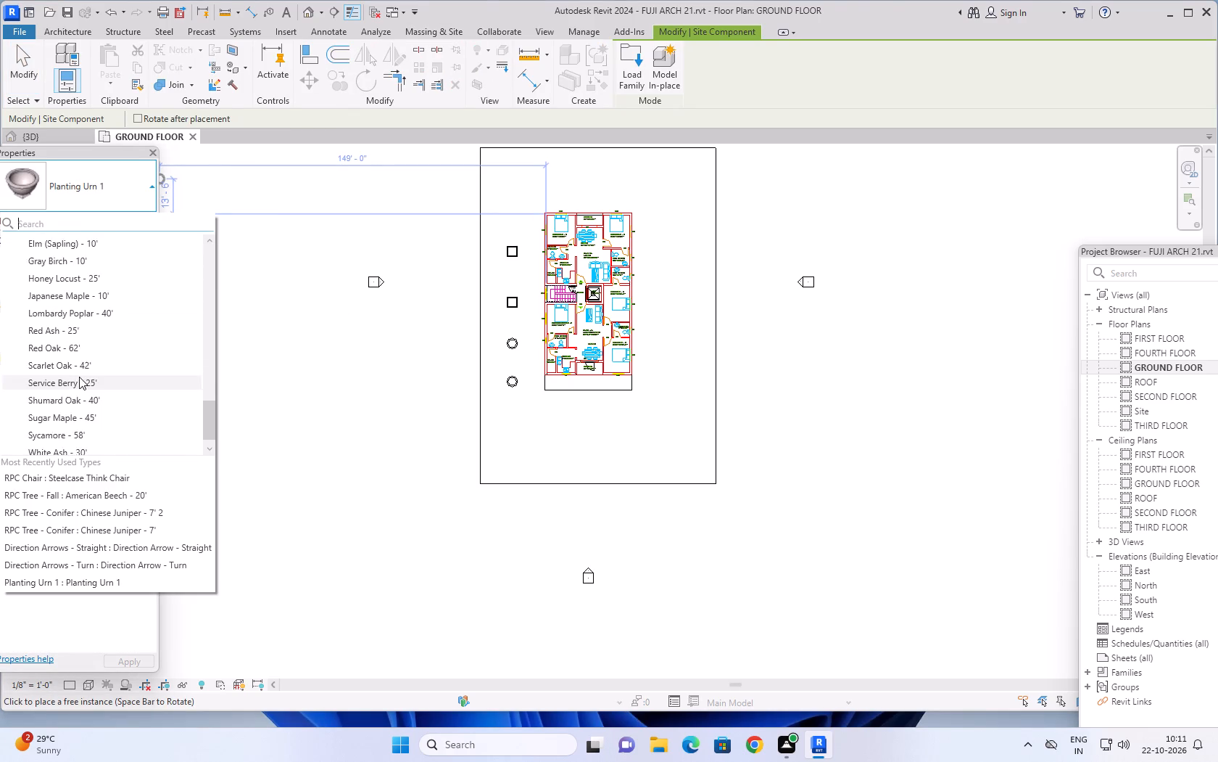
scroll(79, 377, "down", 7)
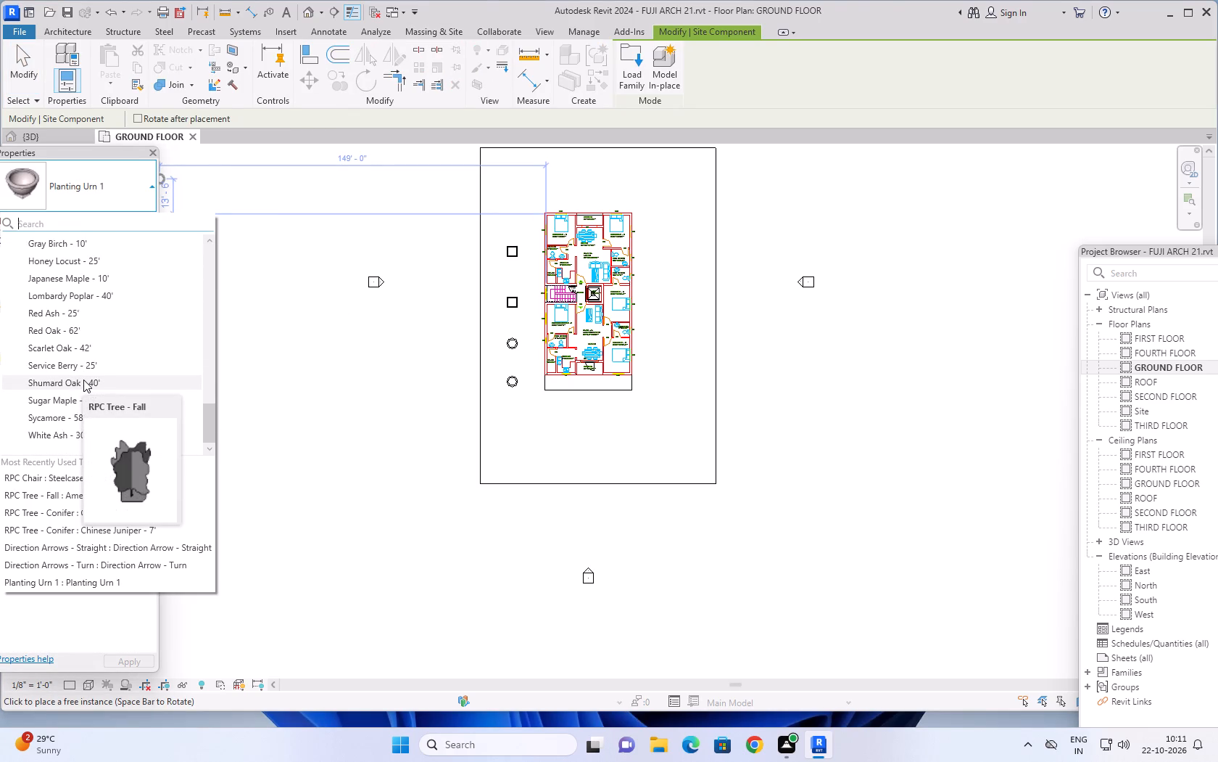
scroll(81, 378, "up", 8)
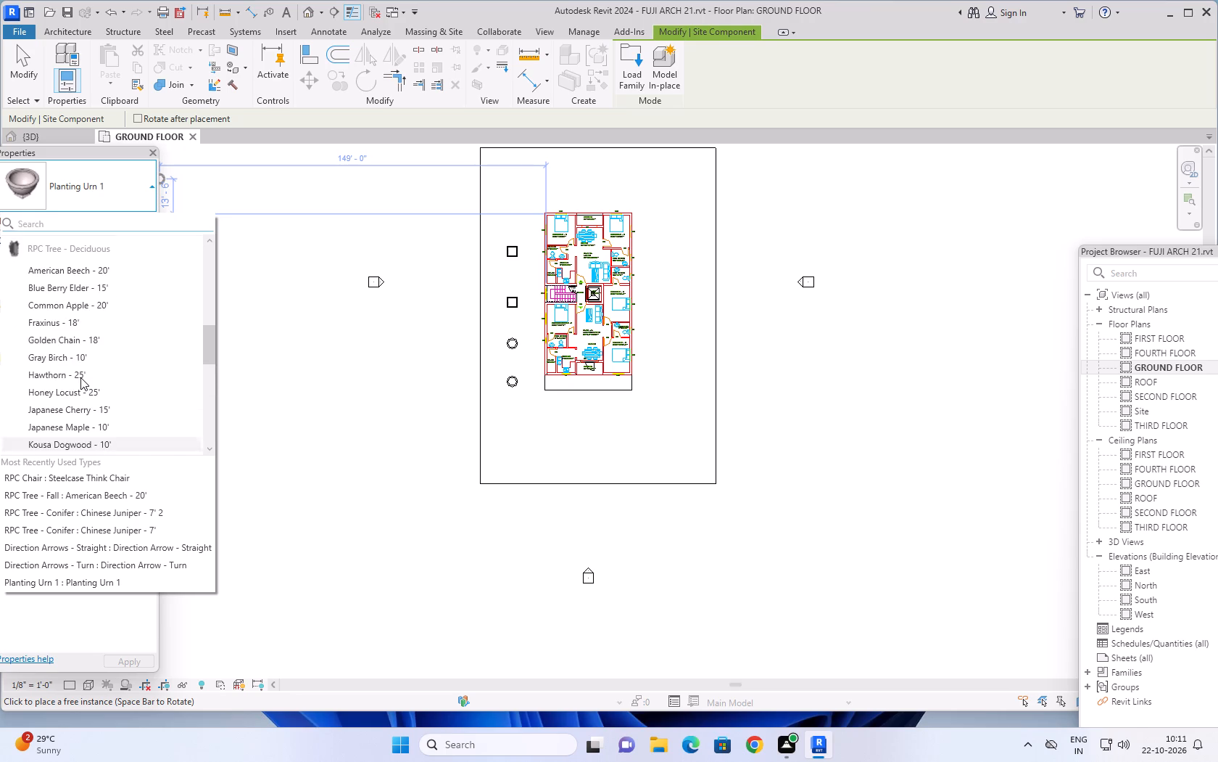
scroll(80, 377, "up", 1)
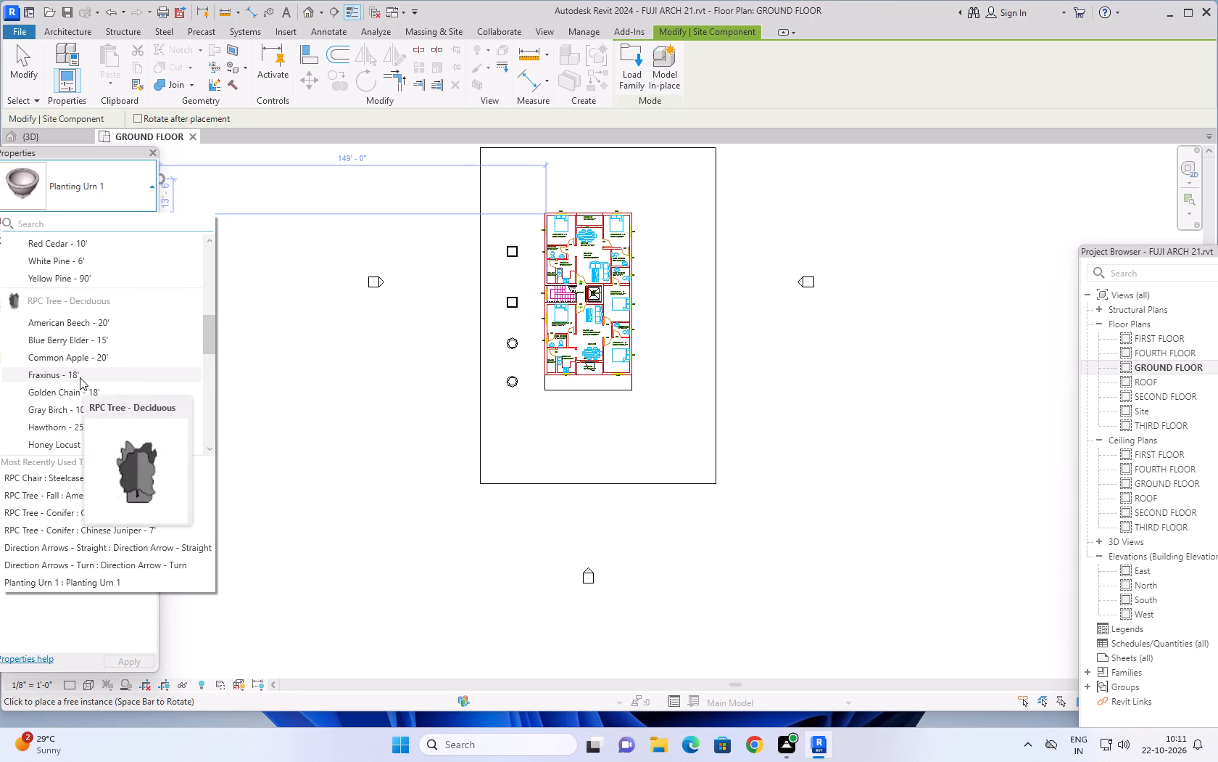
scroll(80, 377, "up", 1)
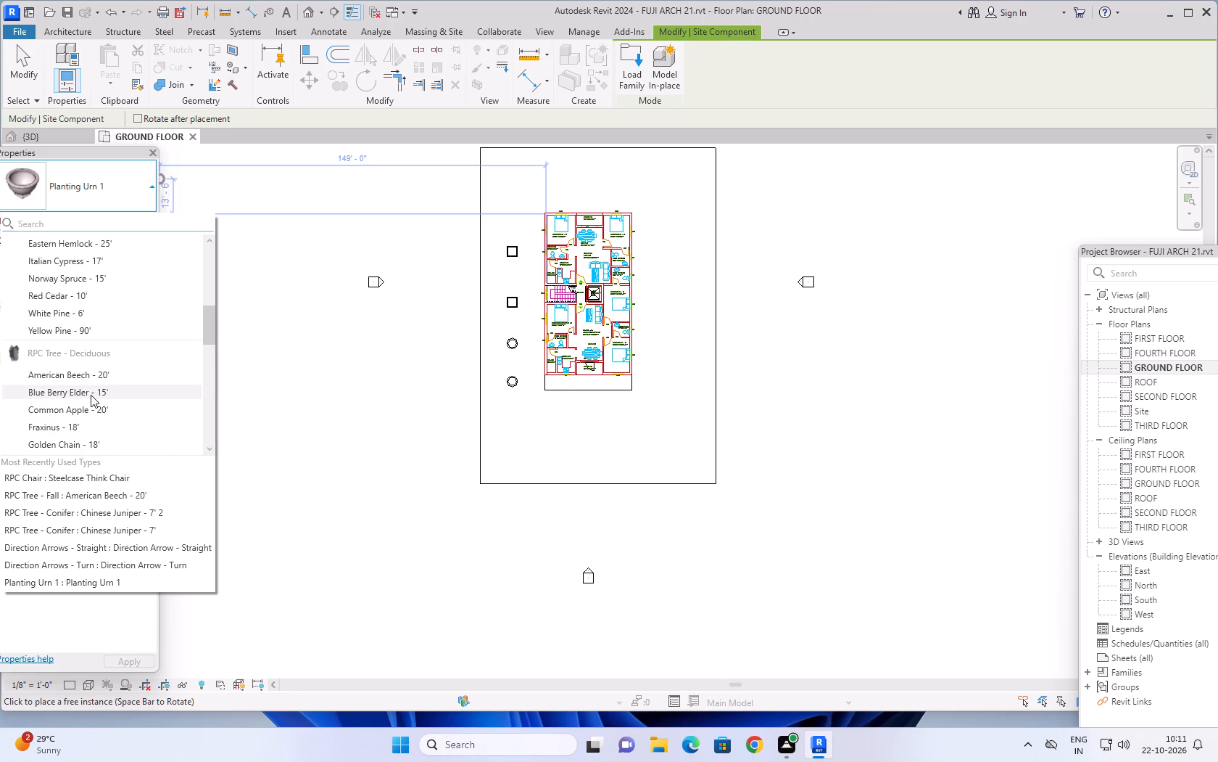
scroll(99, 357, "up", 6)
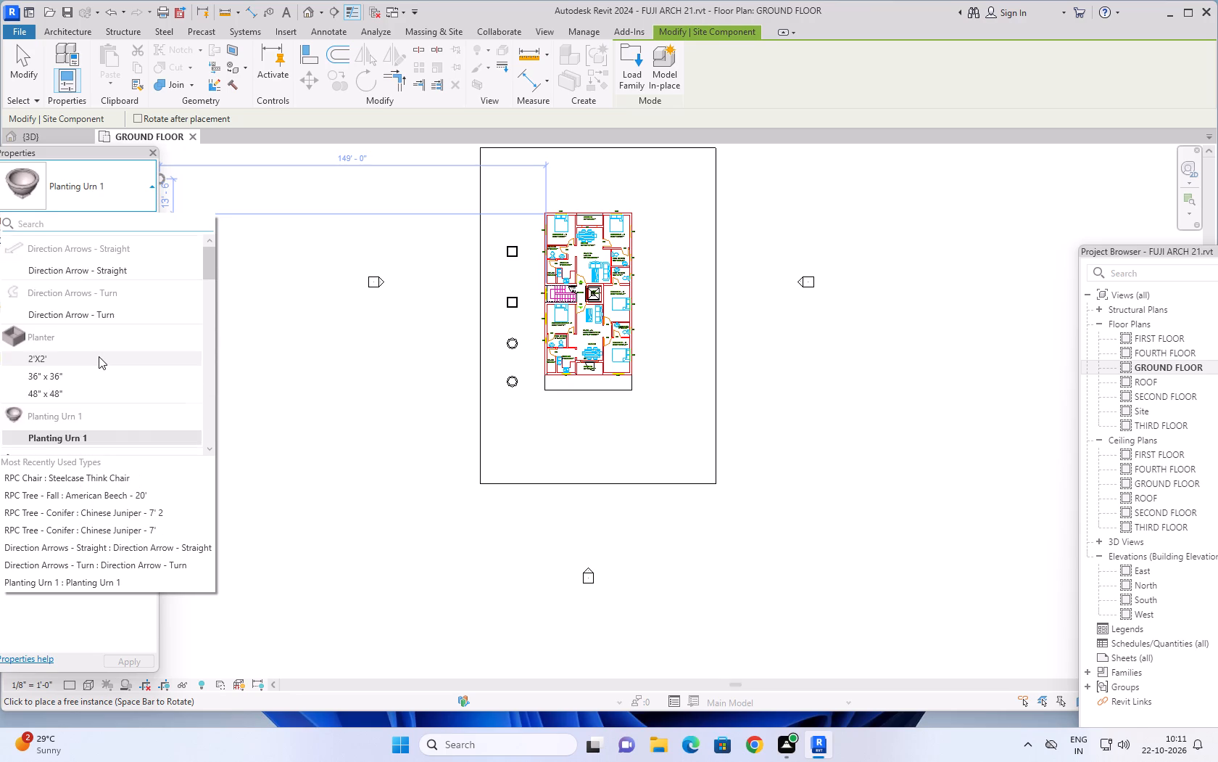
scroll(99, 356, "up", 2)
scroll(99, 356, "down", 2)
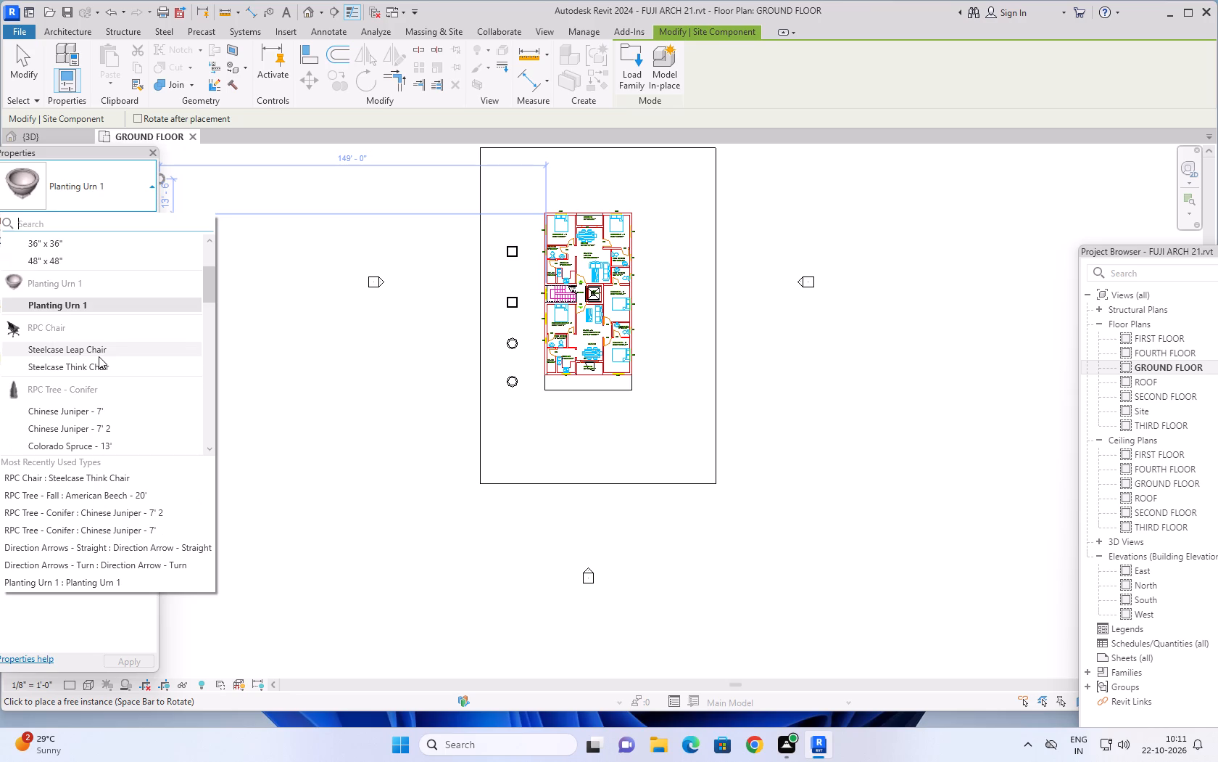
scroll(101, 359, "down", 1)
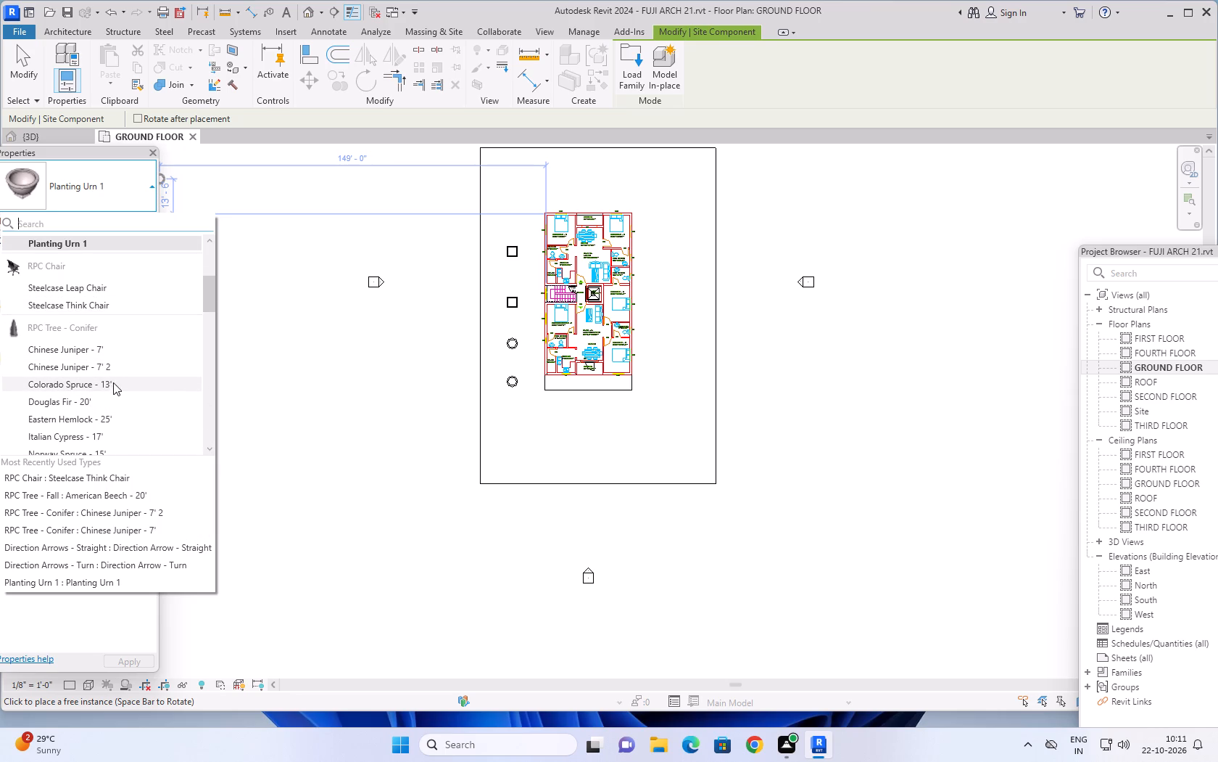
scroll(115, 389, "down", 1)
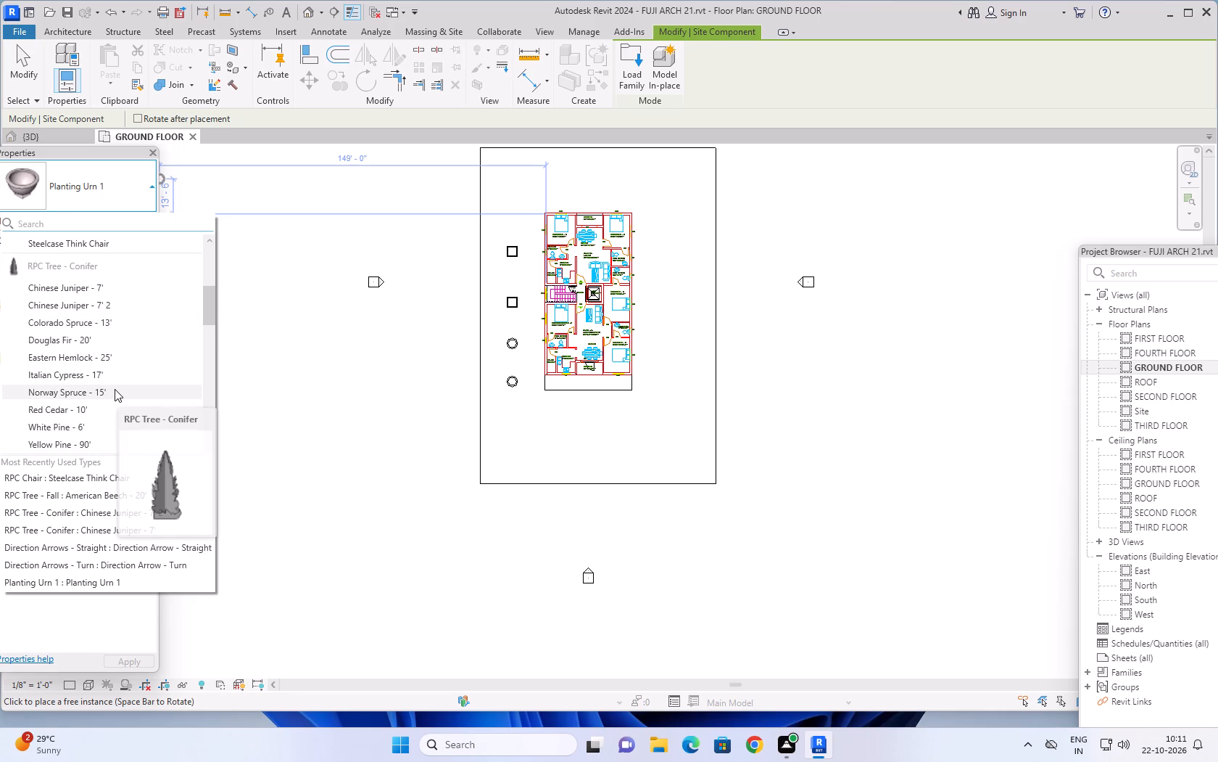
scroll(115, 389, "down", 2)
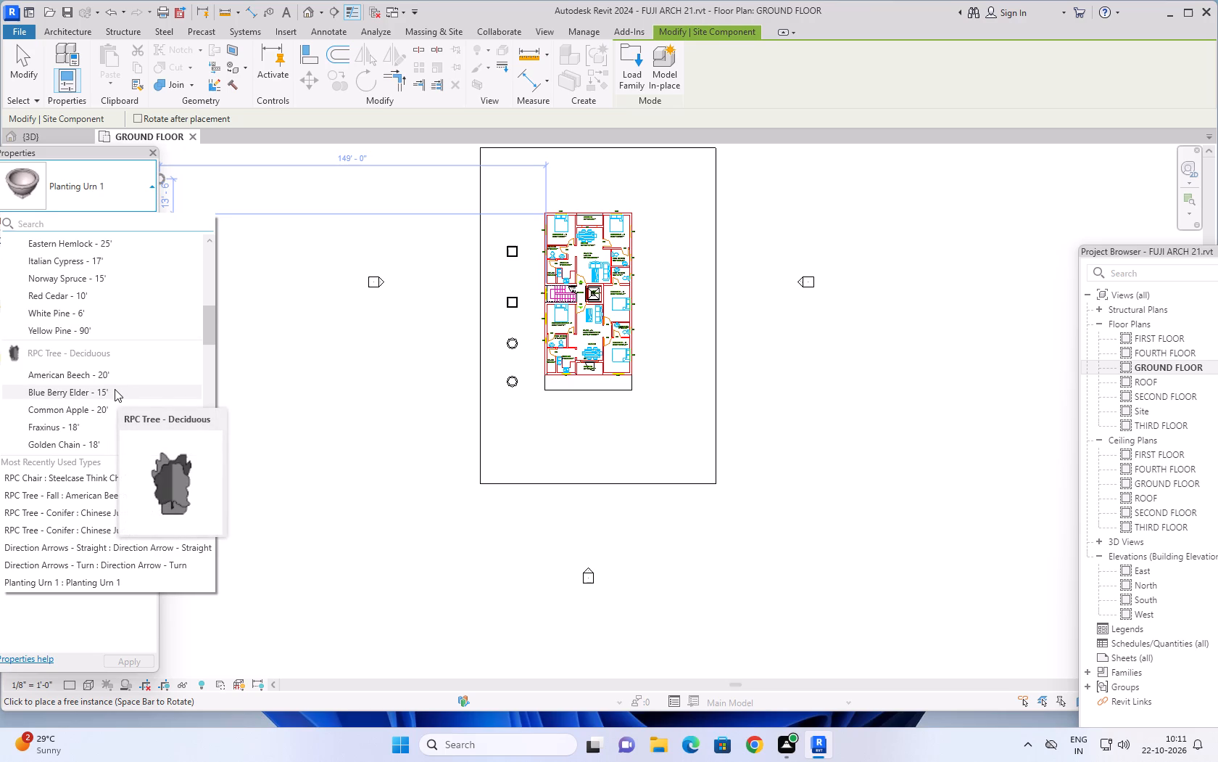
scroll(115, 389, "down", 2)
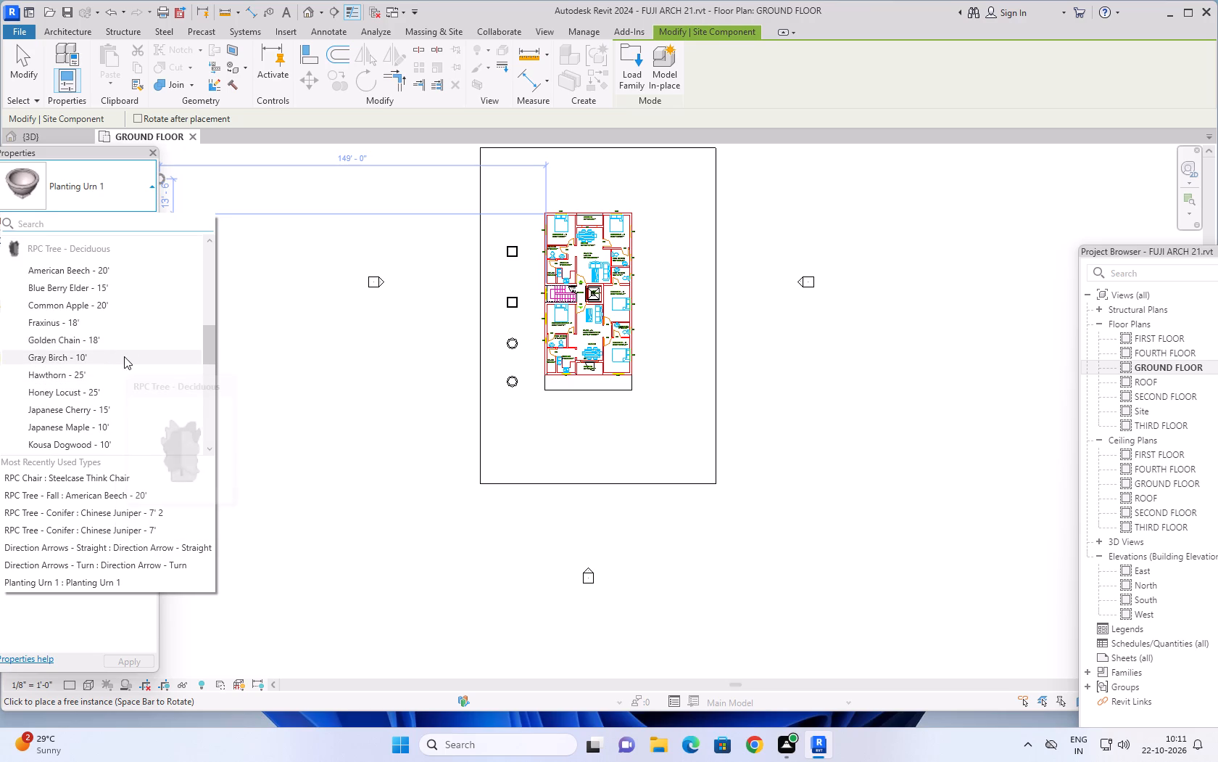
scroll(112, 374, "down", 1)
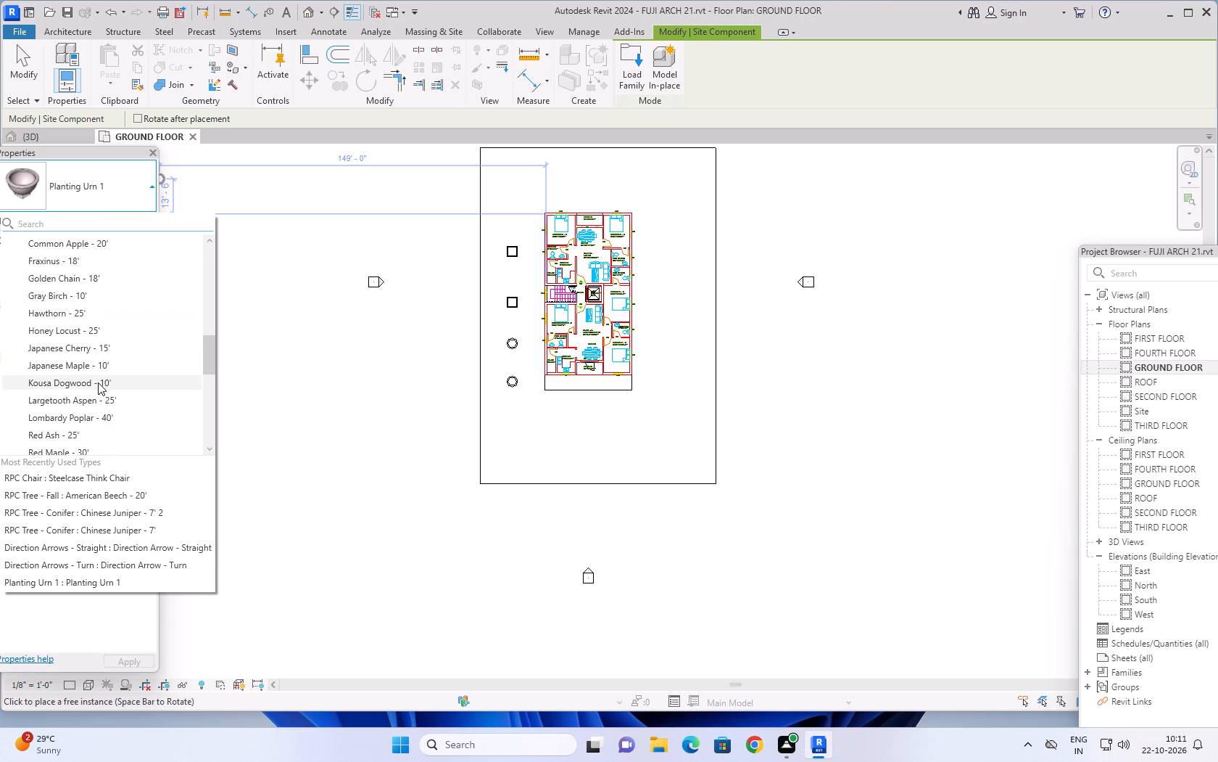
scroll(96, 382, "down", 3)
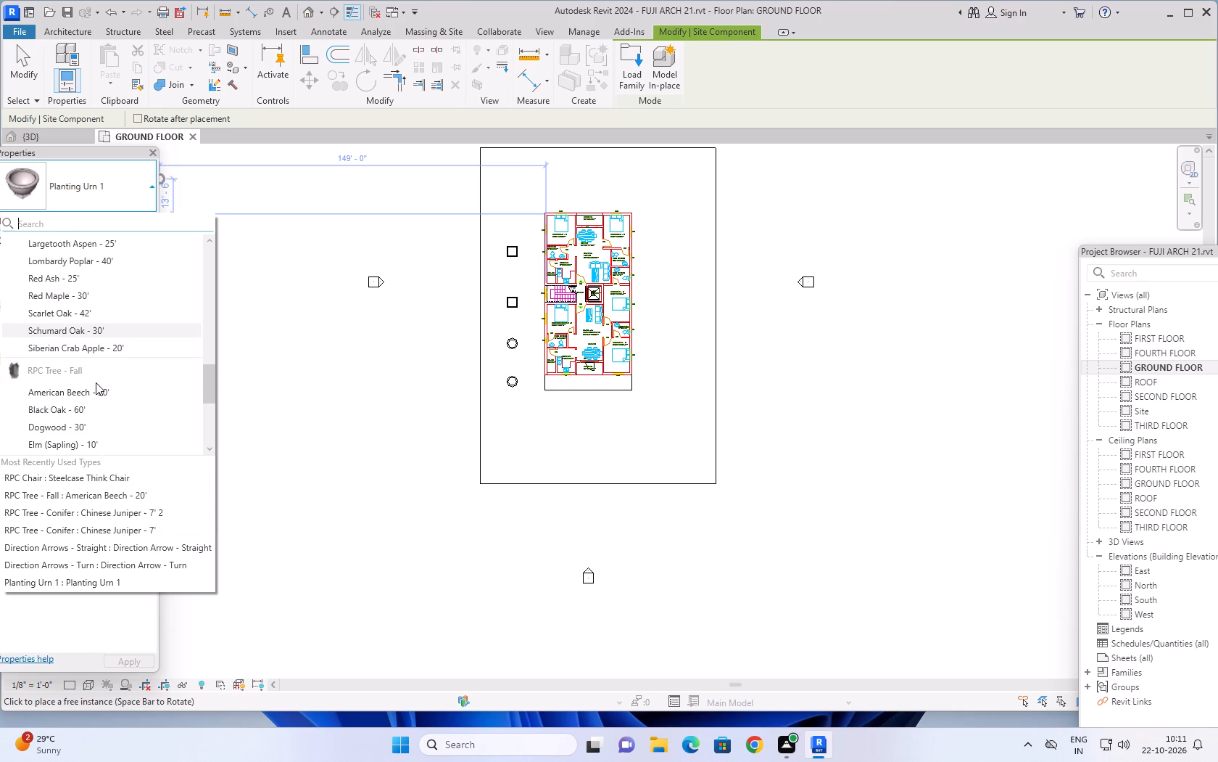
scroll(96, 382, "down", 3)
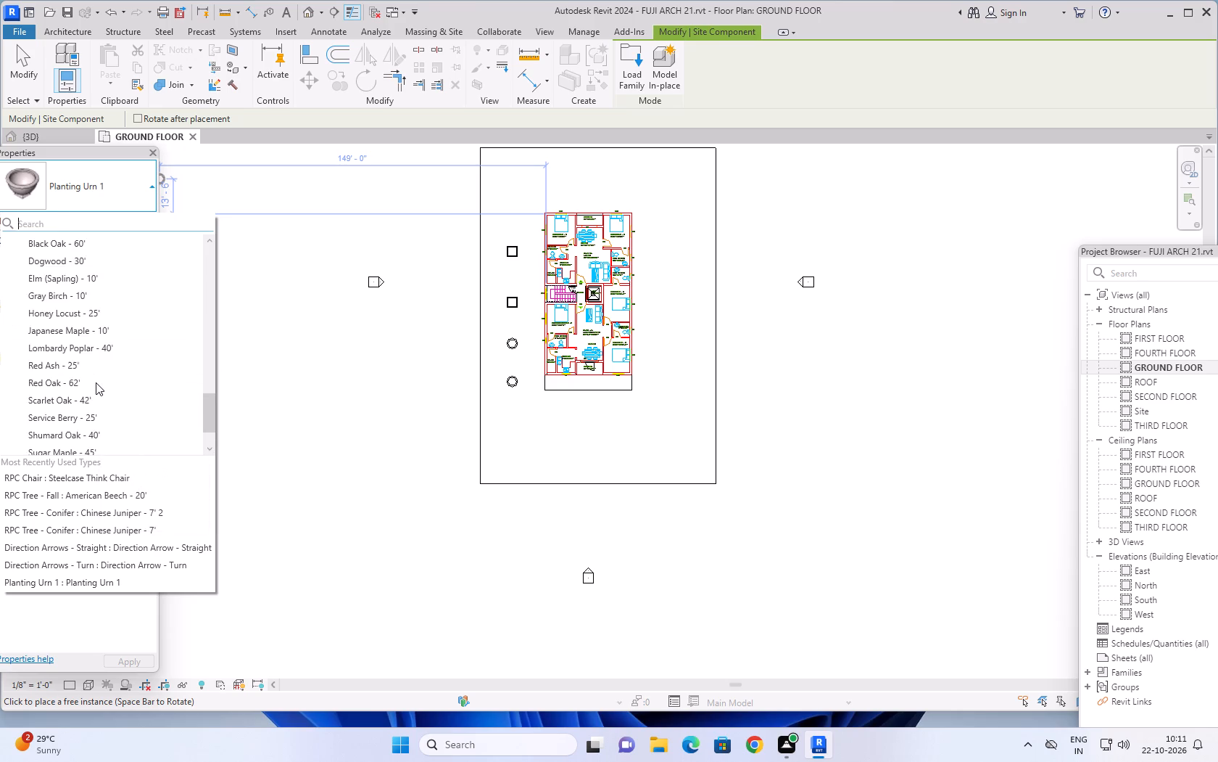
scroll(96, 382, "down", 2)
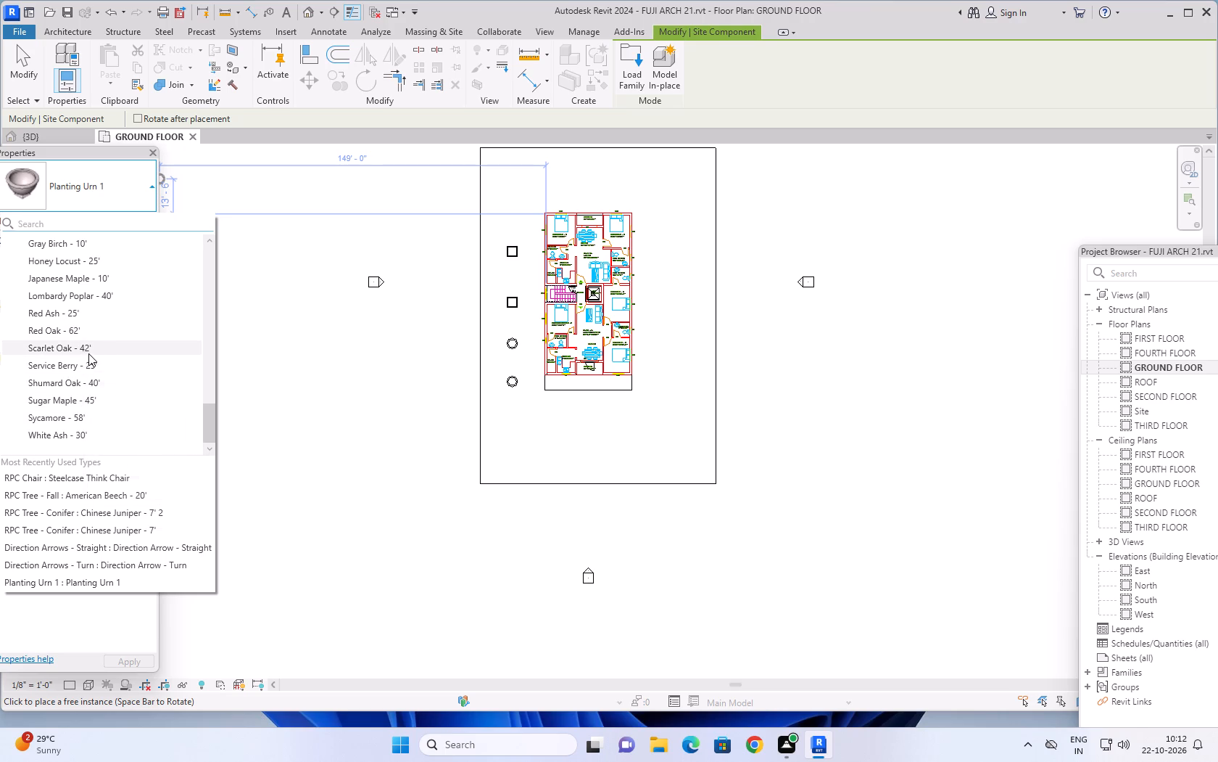
scroll(69, 419, "up", 2)
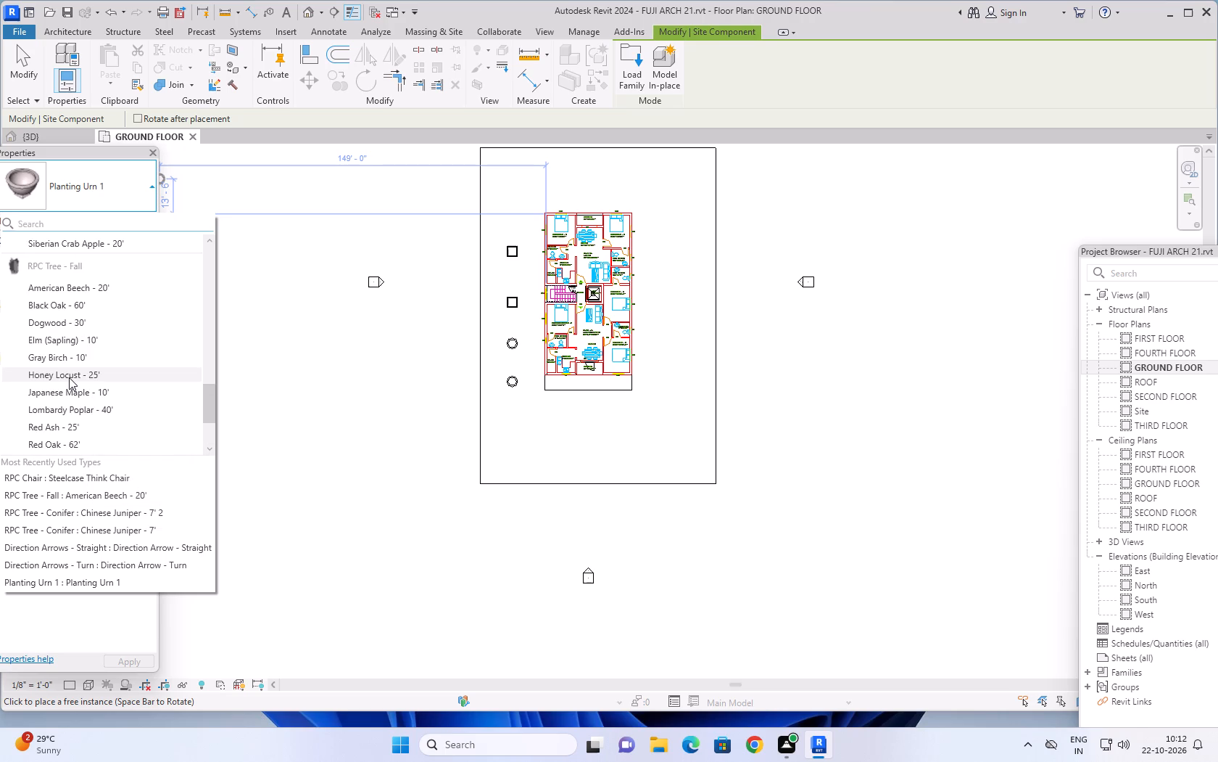
scroll(69, 377, "up", 1)
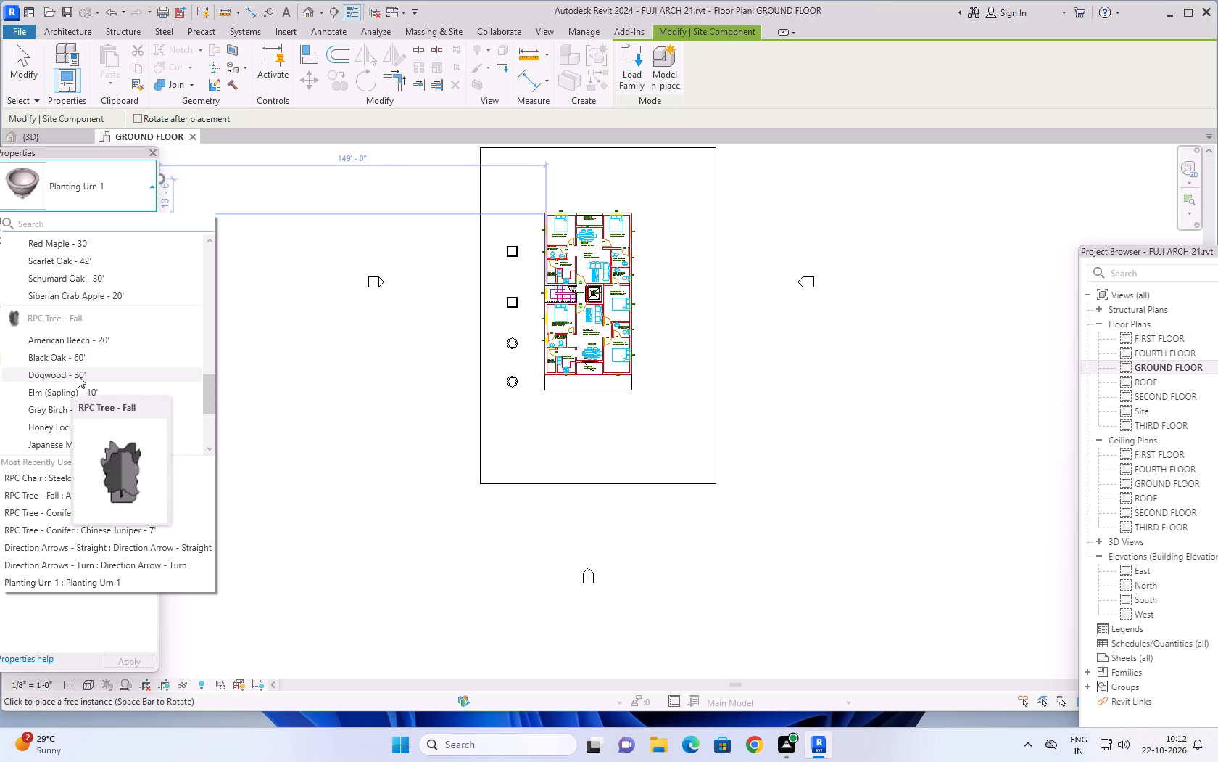
scroll(78, 375, "up", 1)
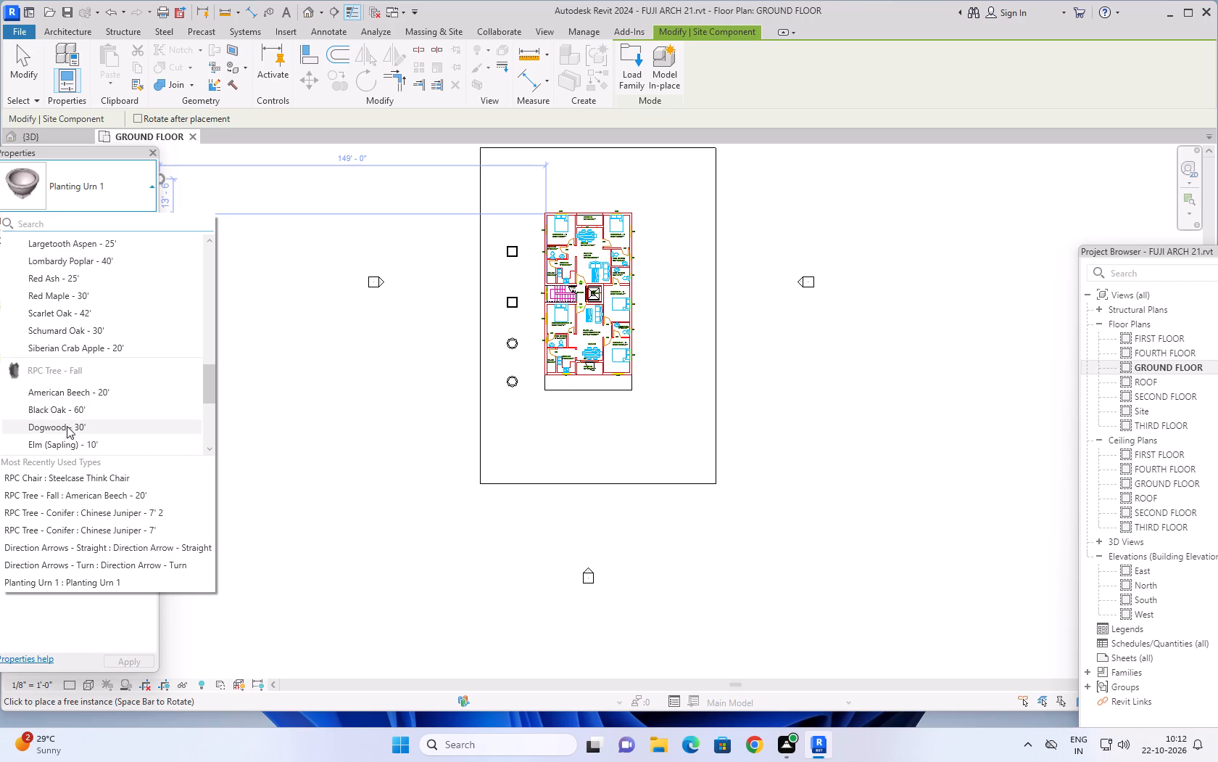
scroll(85, 359, "up", 1)
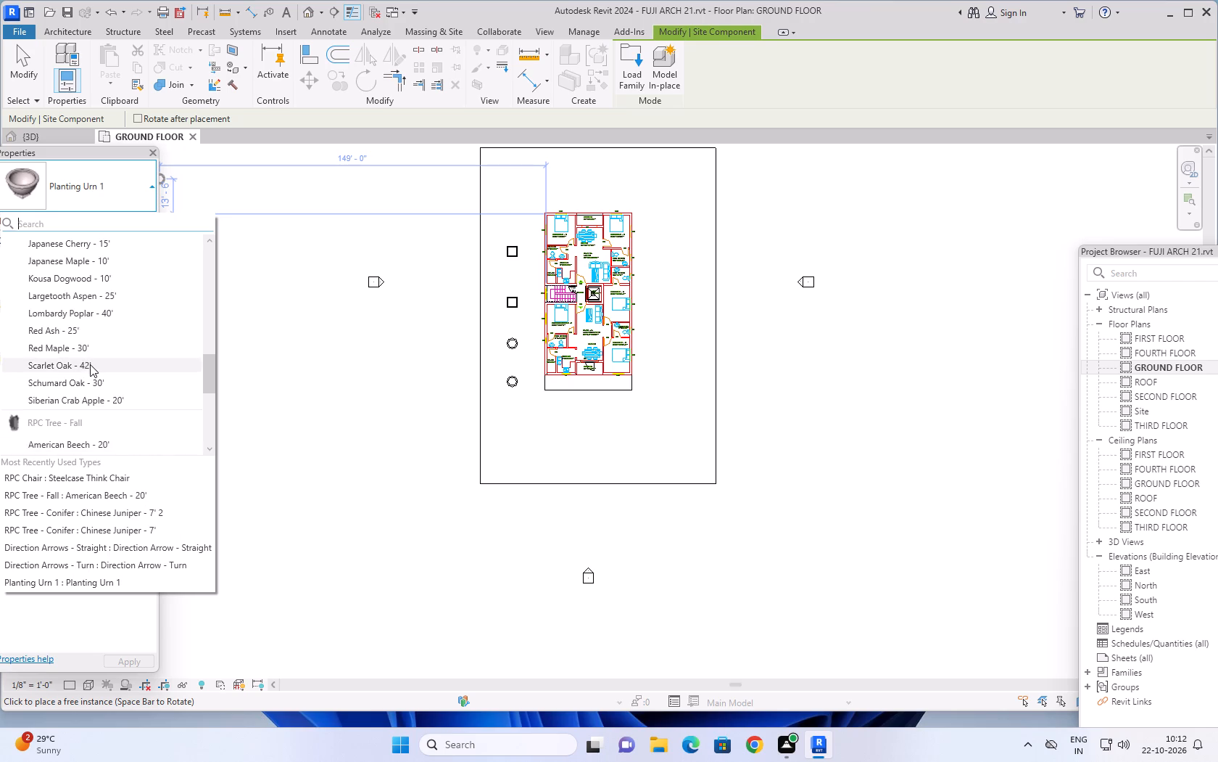
scroll(90, 364, "up", 3)
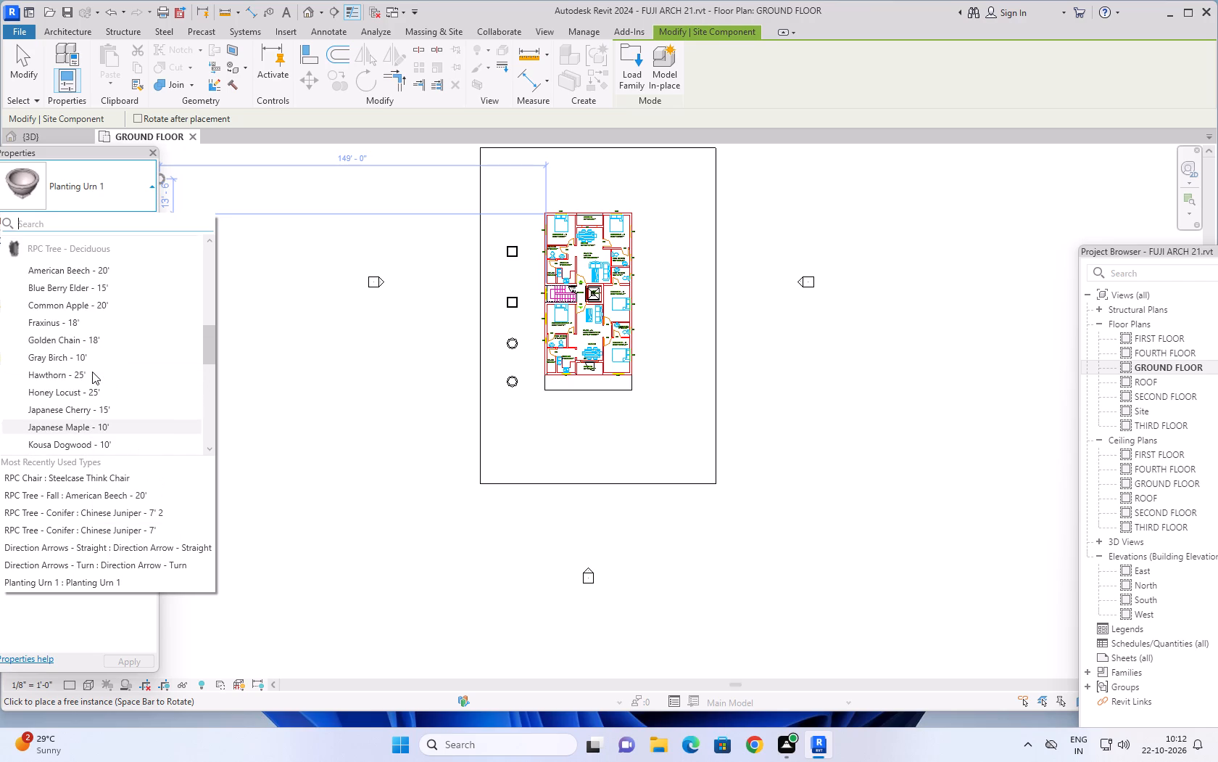
scroll(93, 373, "up", 1)
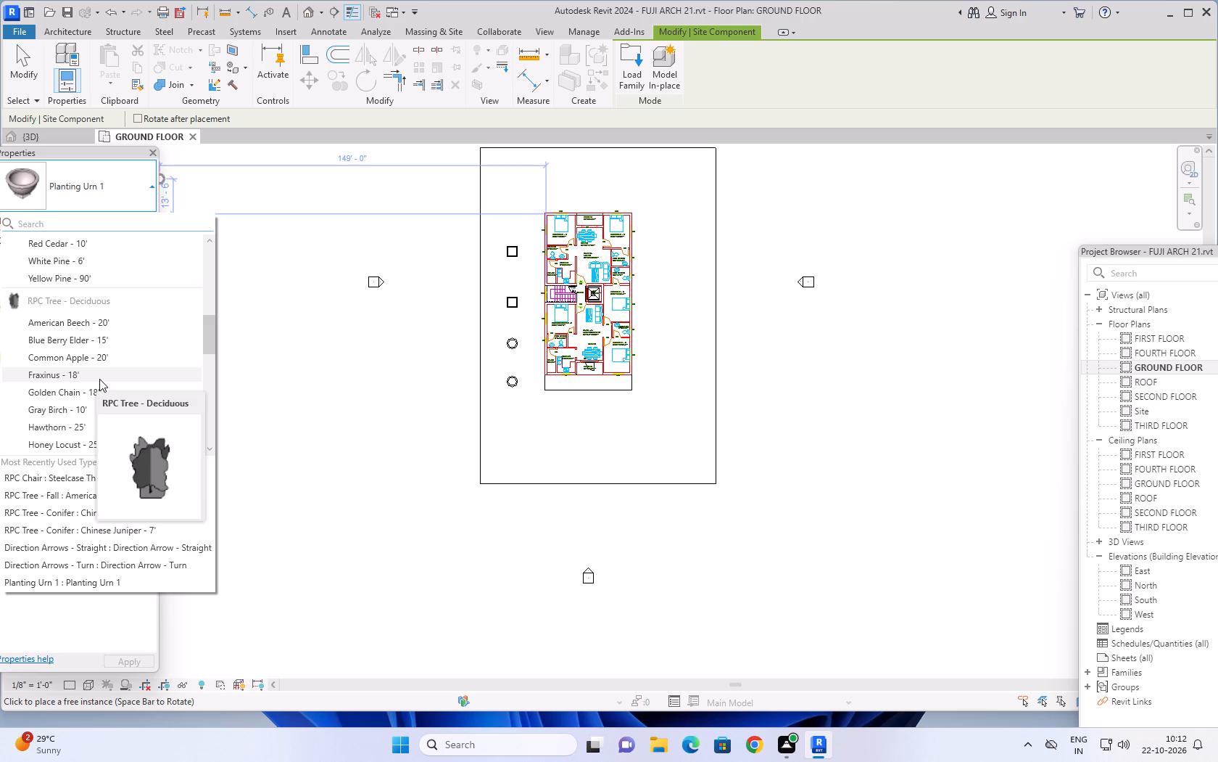
scroll(99, 379, "up", 2)
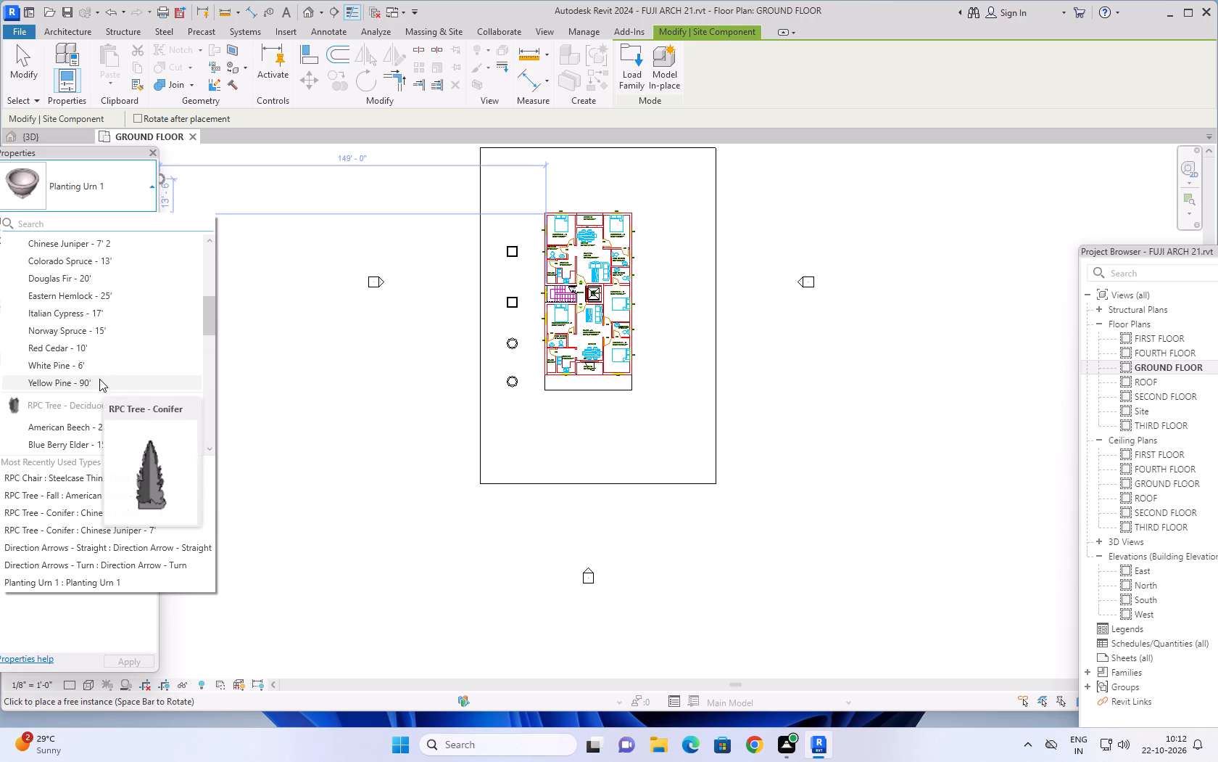
scroll(99, 379, "up", 2)
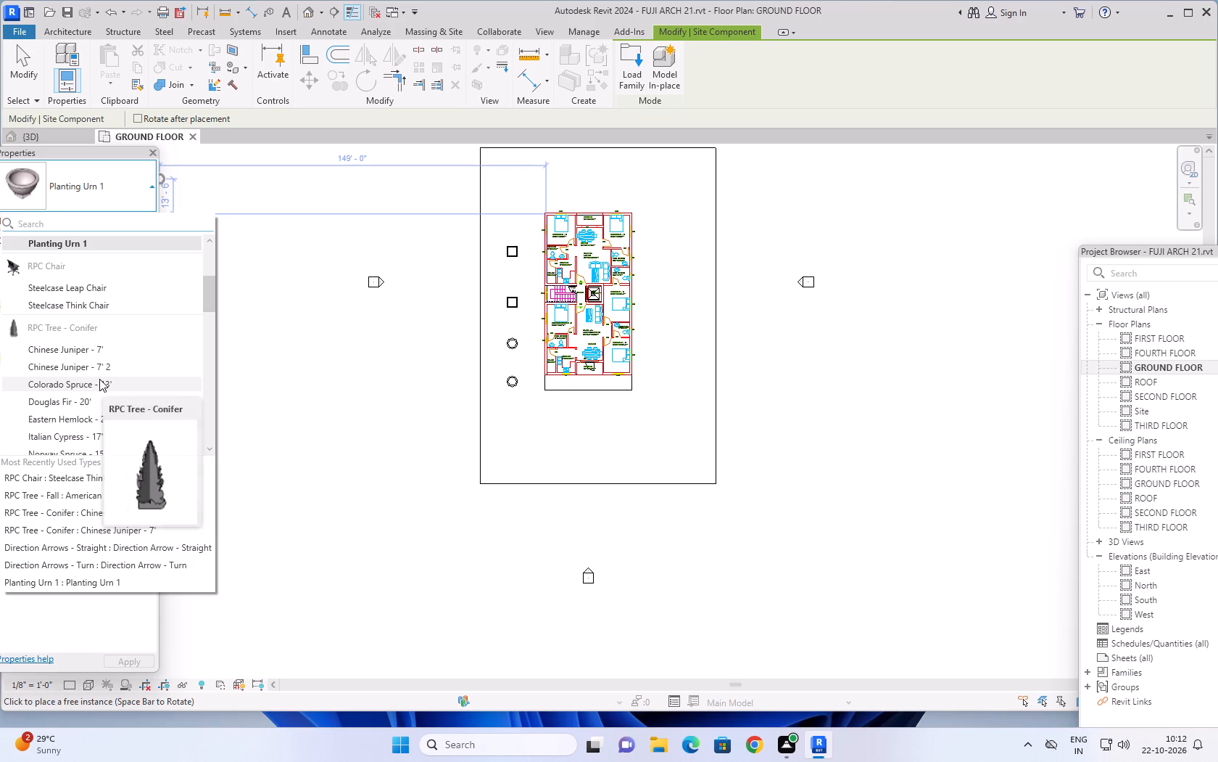
scroll(99, 379, "up", 7)
Place an RPC Tree - Conifer Colorado Spruce - 13' at the centre of the southern 48" x 48" planter west of the building.
scroll(99, 379, "down", 3)
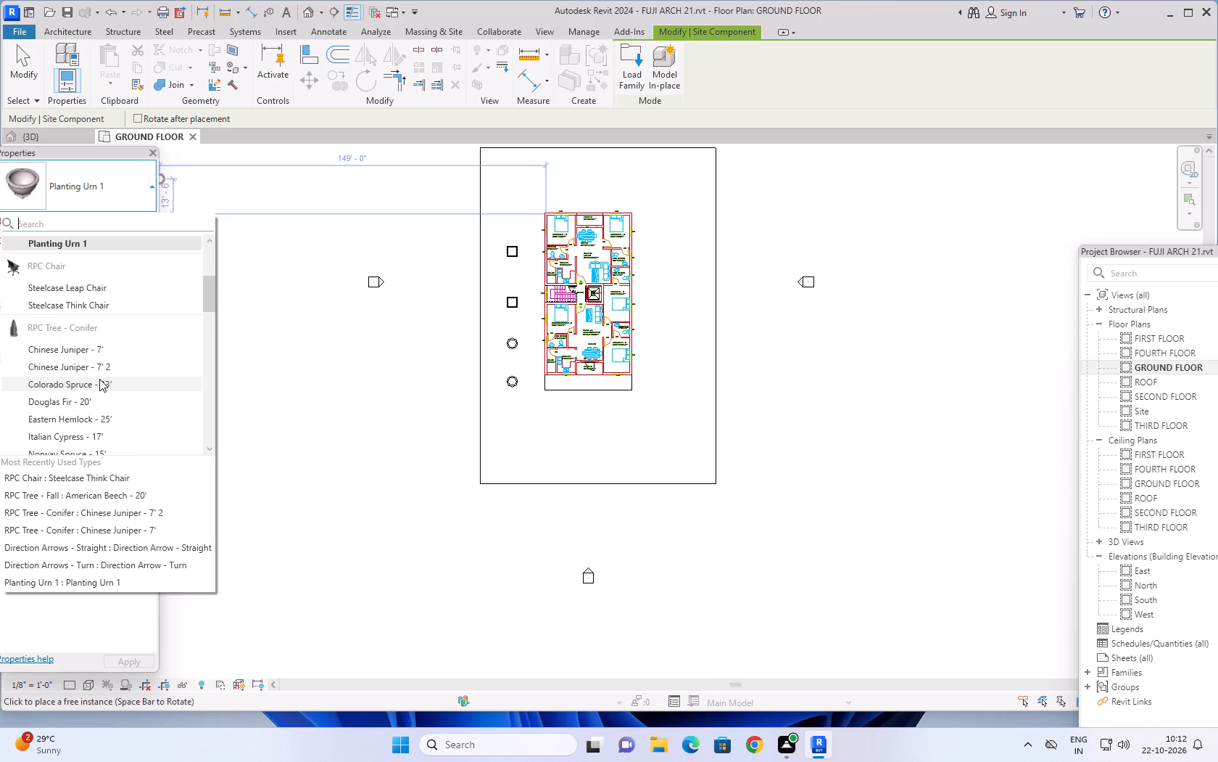
scroll(99, 379, "down", 1)
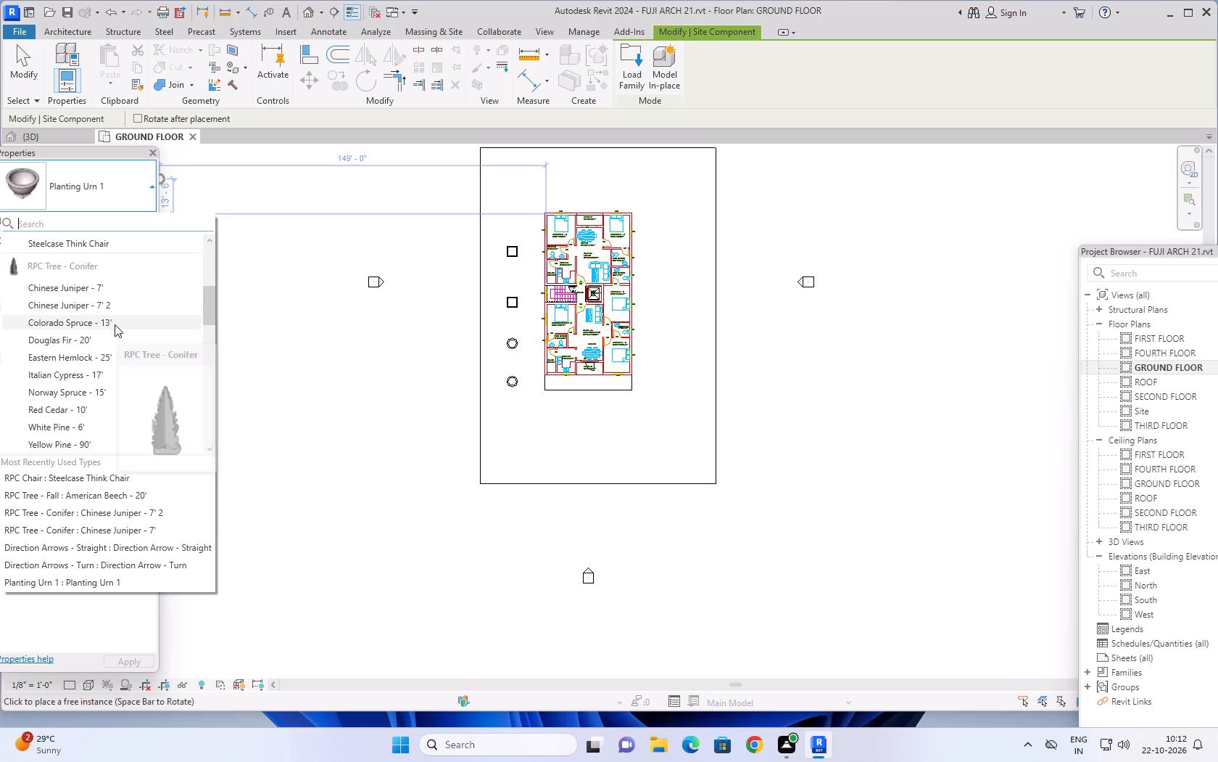
left_click(115, 324)
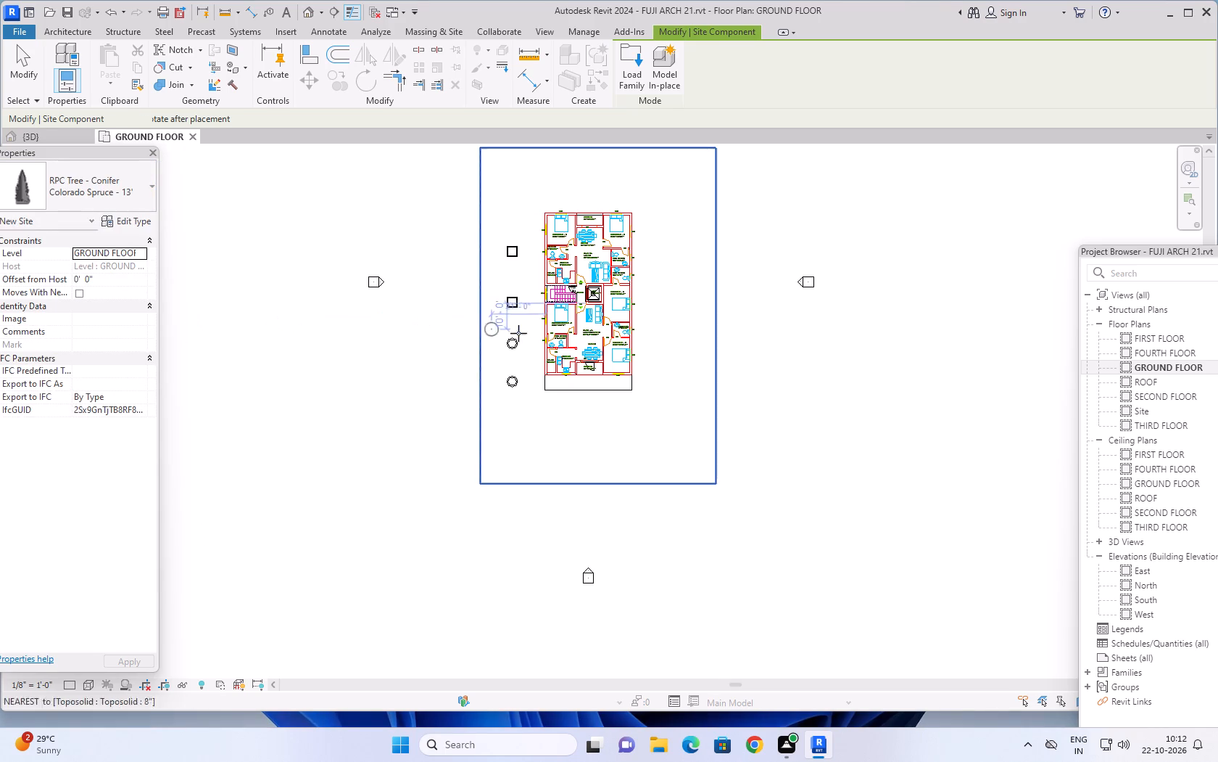
scroll(524, 312, "up", 7)
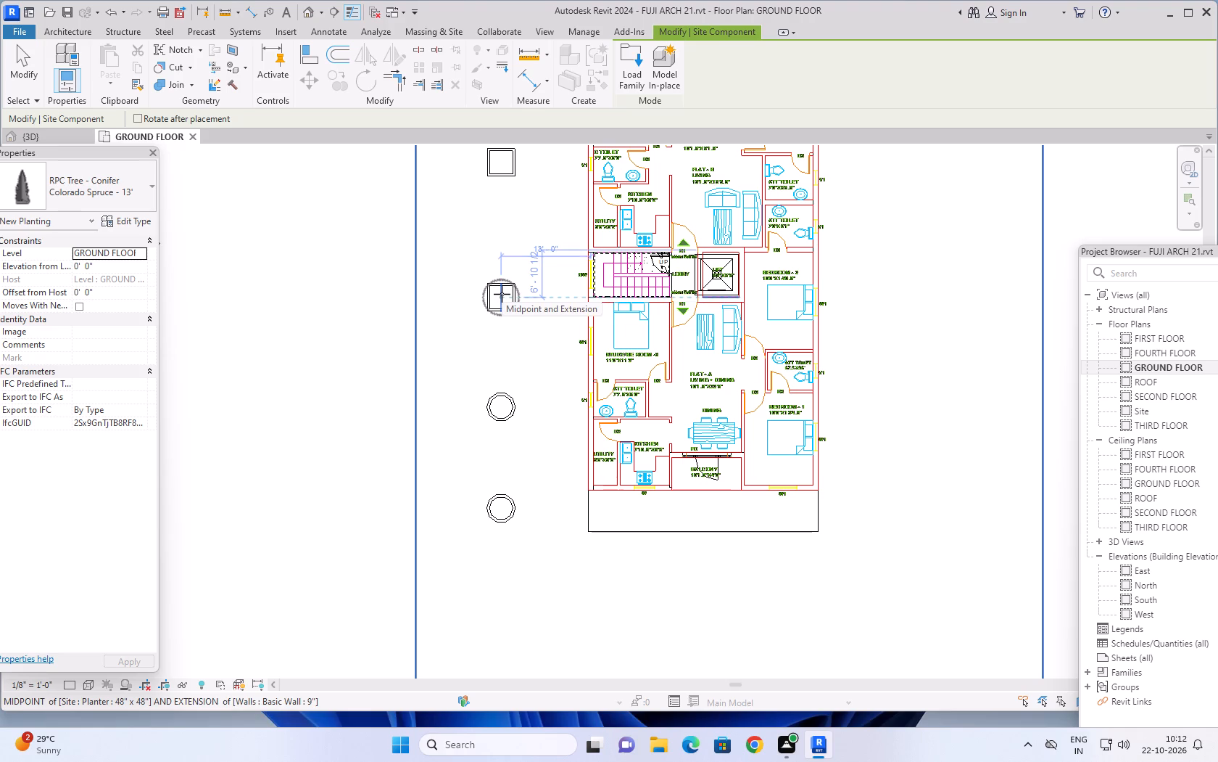
left_click(502, 294)
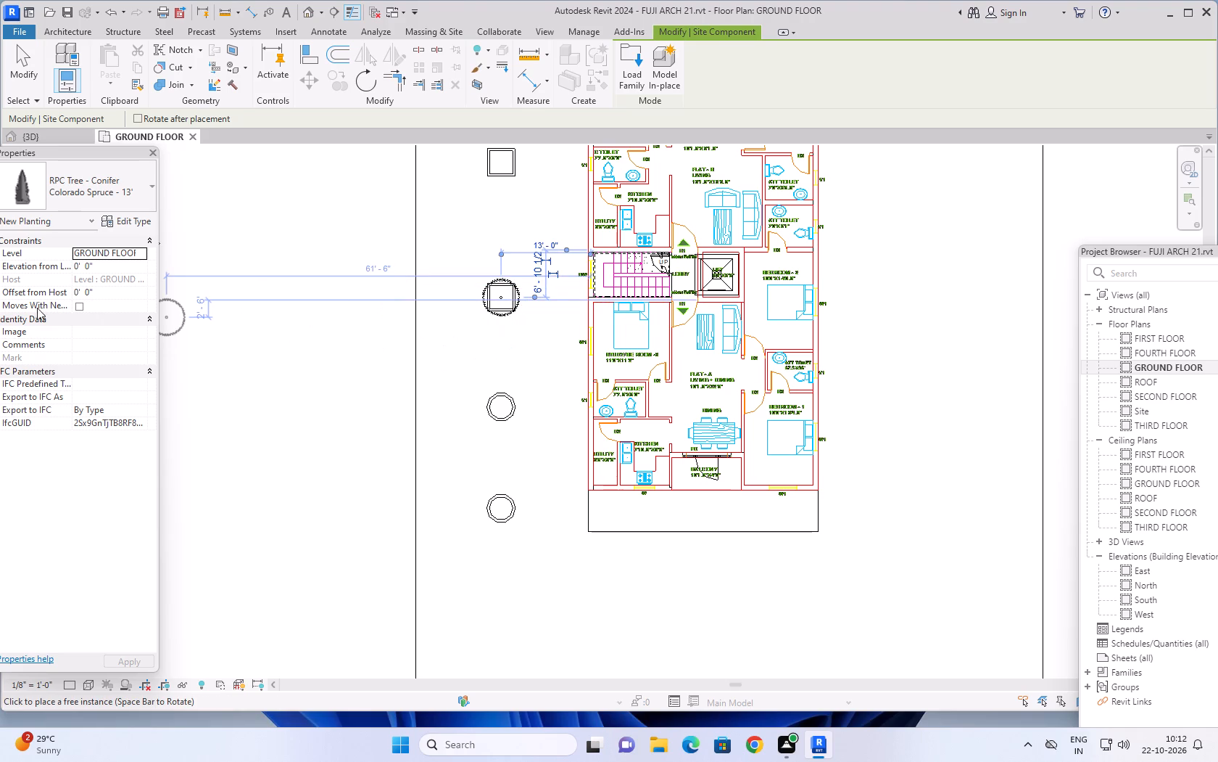
Place an RPC Tree - Deciduous Blue Berry Elder - 15' at the centre of the northern 48" x 48" planter.
left_click(146, 185)
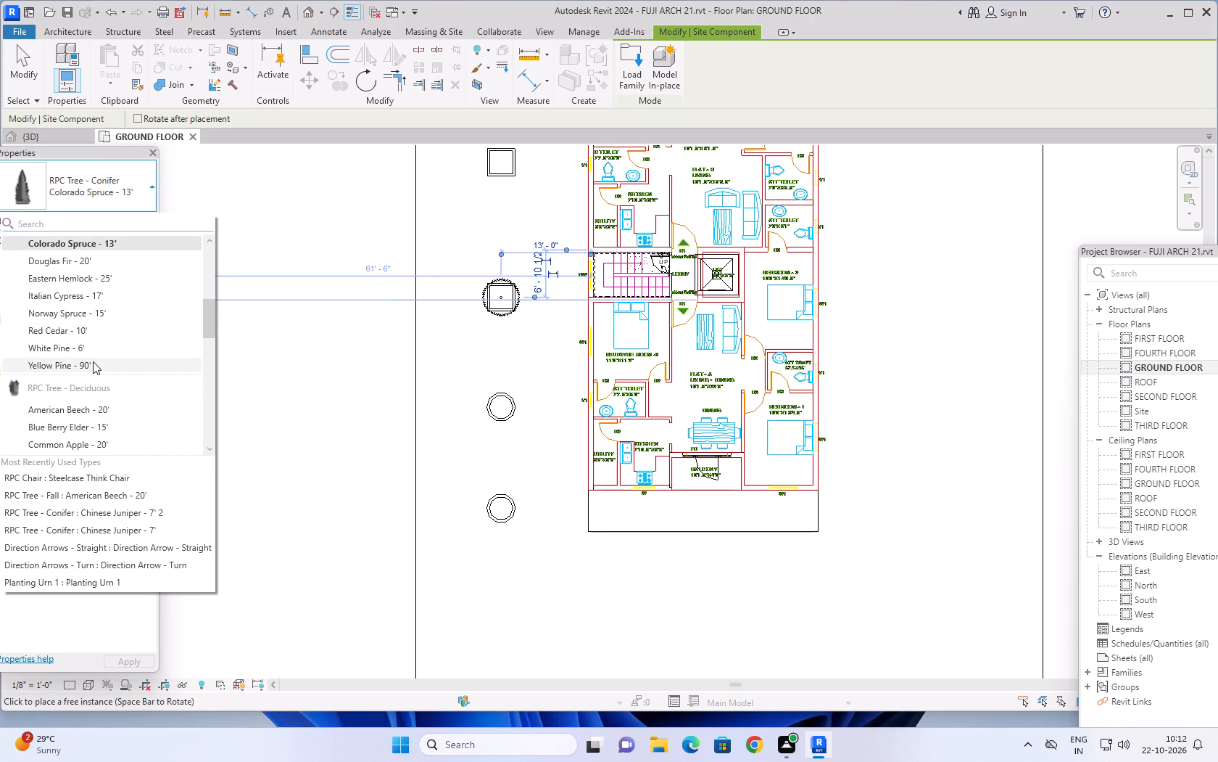
left_click(94, 429)
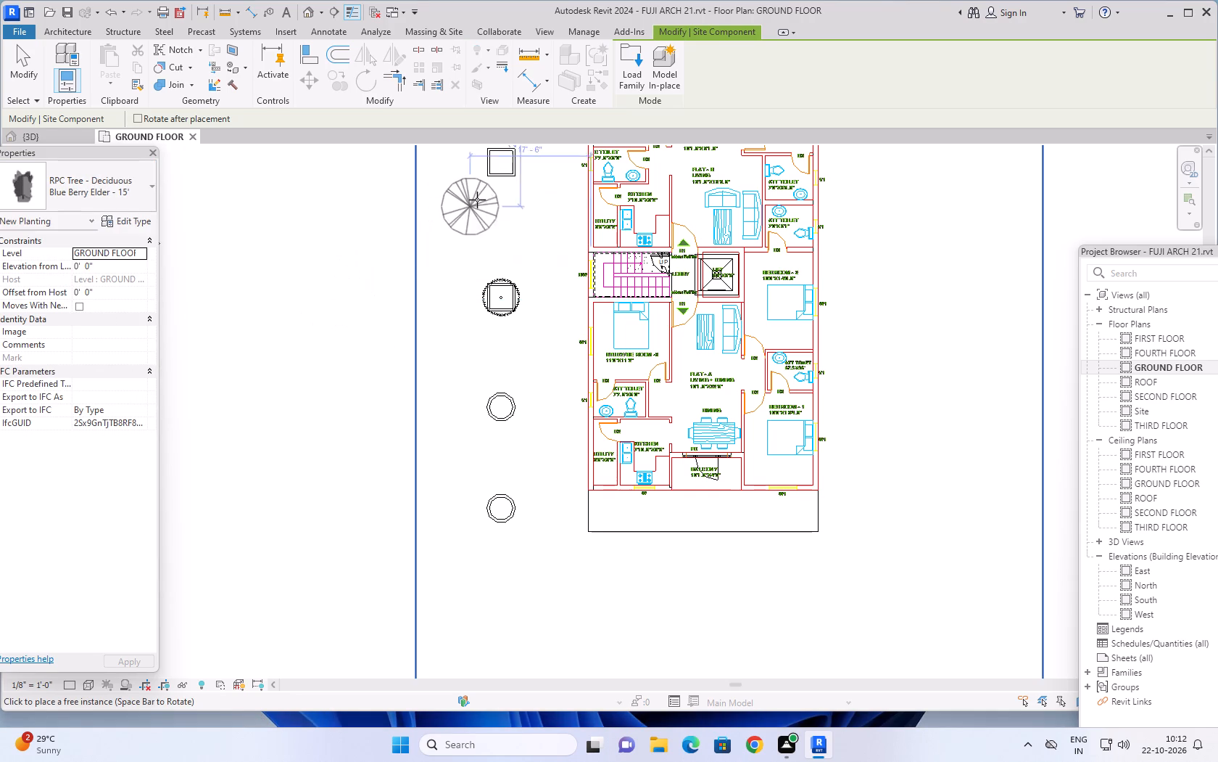
left_click(505, 163)
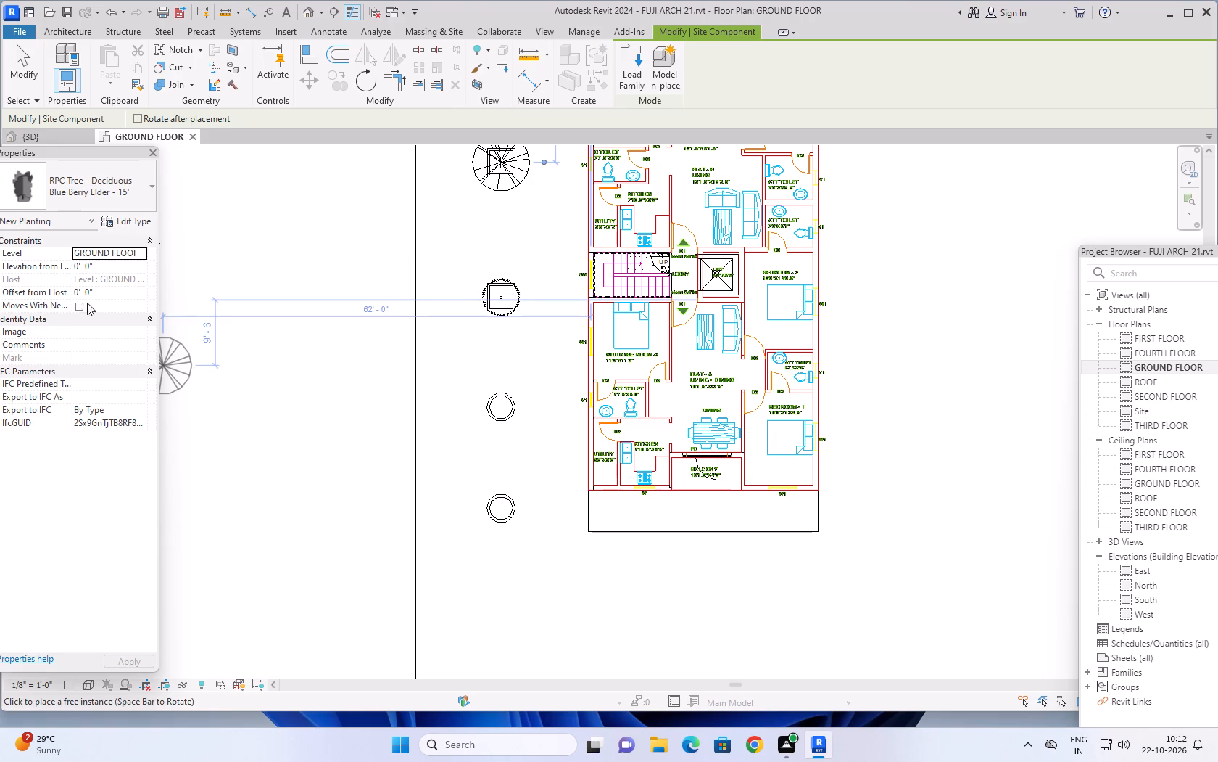
Place an RPC Tree - Fall Service Berry - 25' at the centre of the northern Planting Urn 1 west of the building.
left_click(115, 194)
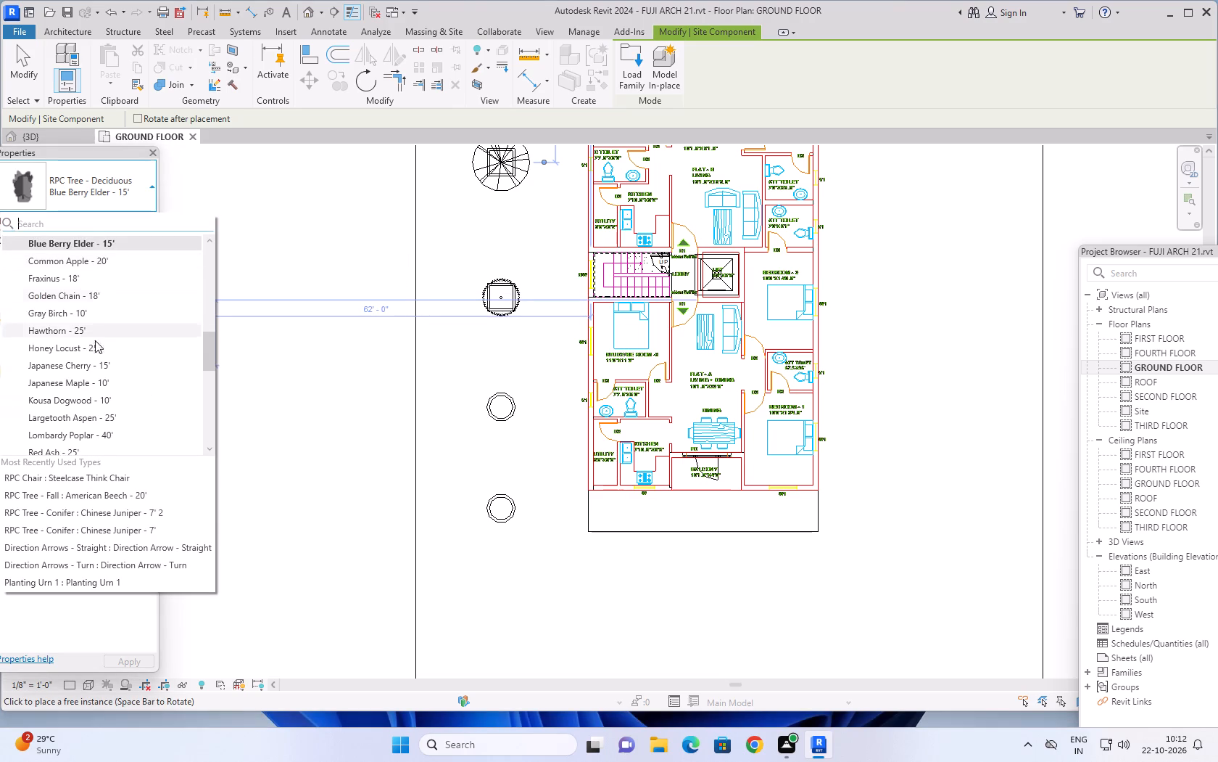
scroll(96, 349, "up", 1)
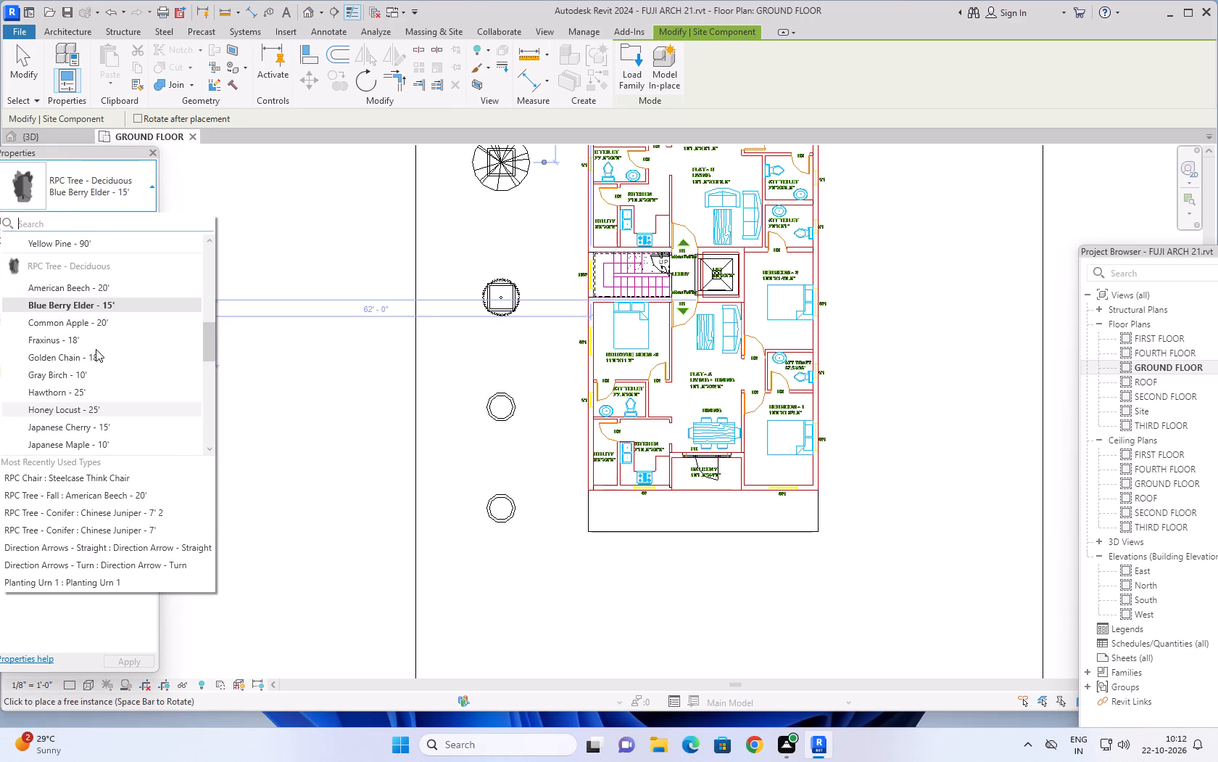
scroll(96, 348, "up", 2)
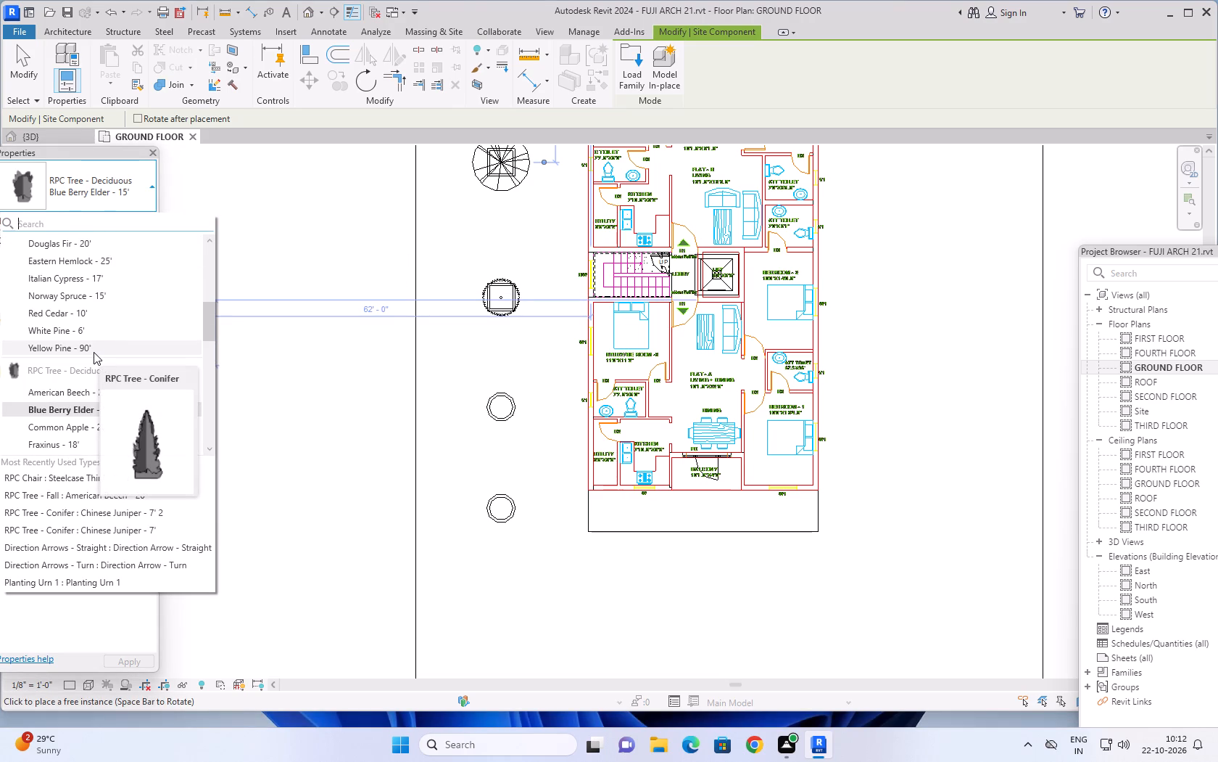
scroll(94, 352, "up", 3)
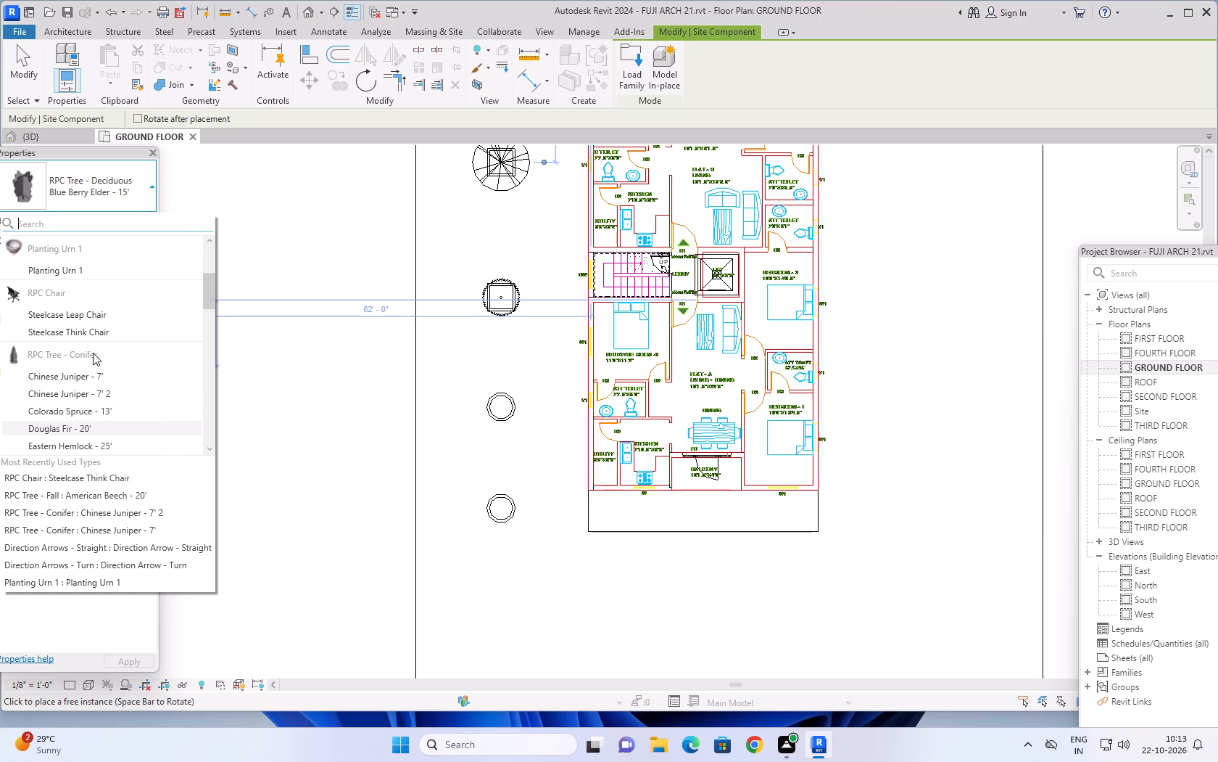
scroll(93, 355, "up", 2)
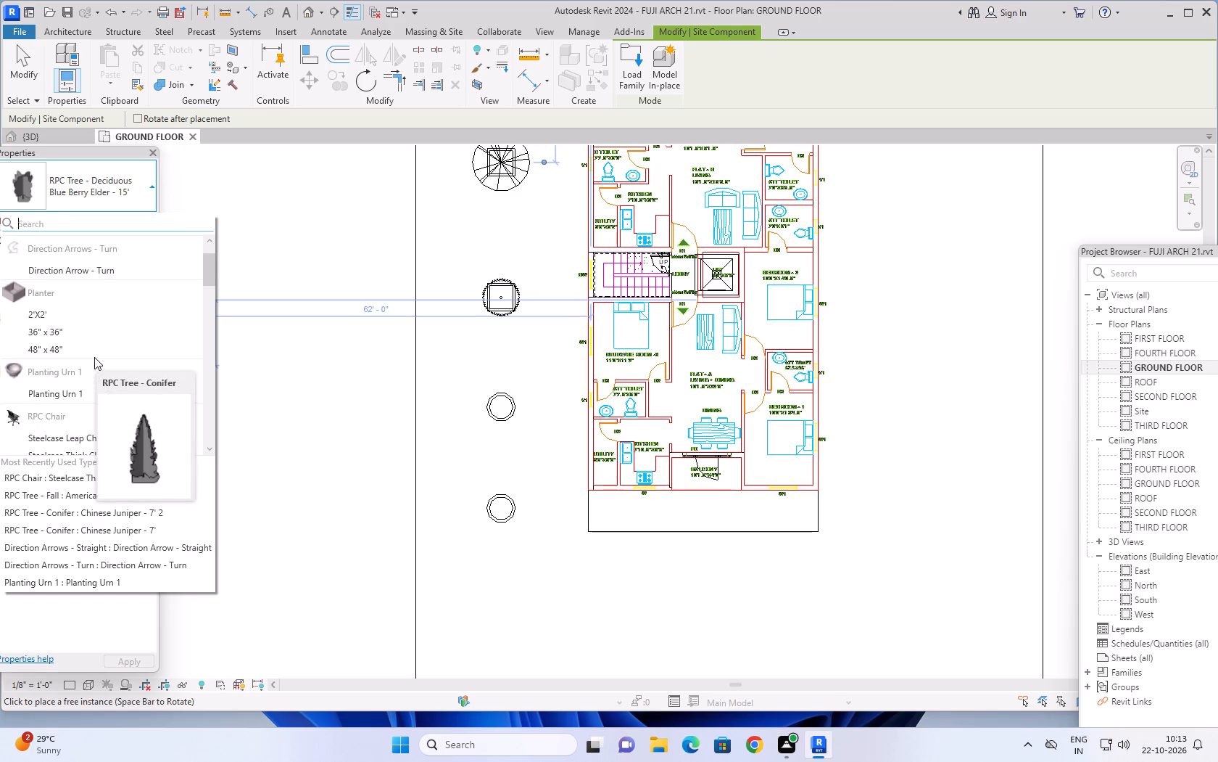
scroll(94, 357, "up", 6)
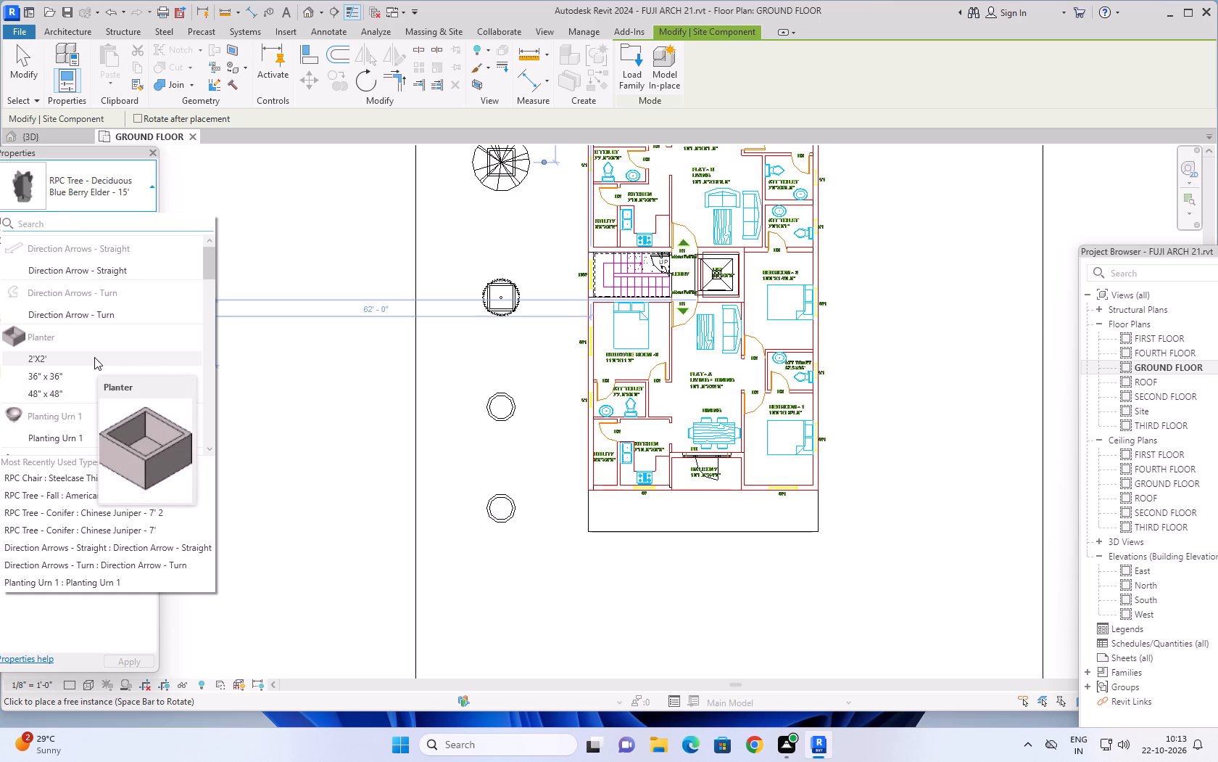
scroll(94, 357, "down", 1)
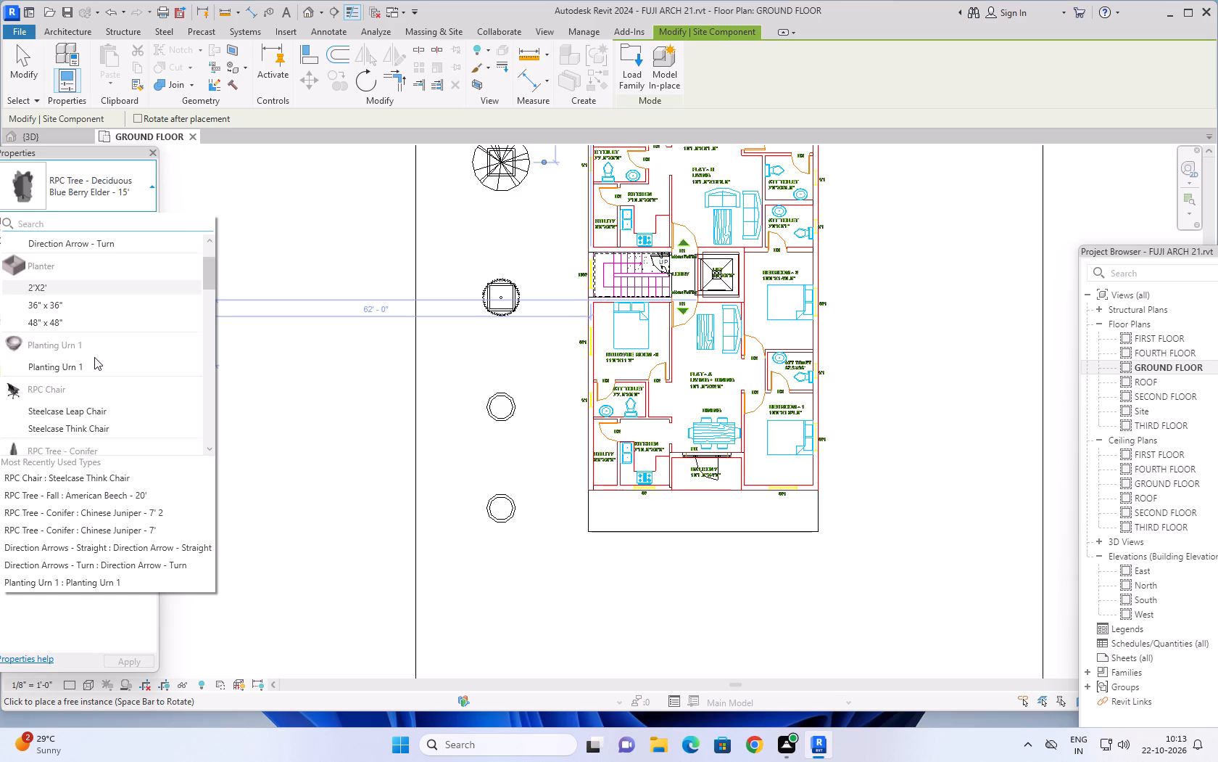
scroll(94, 357, "down", 2)
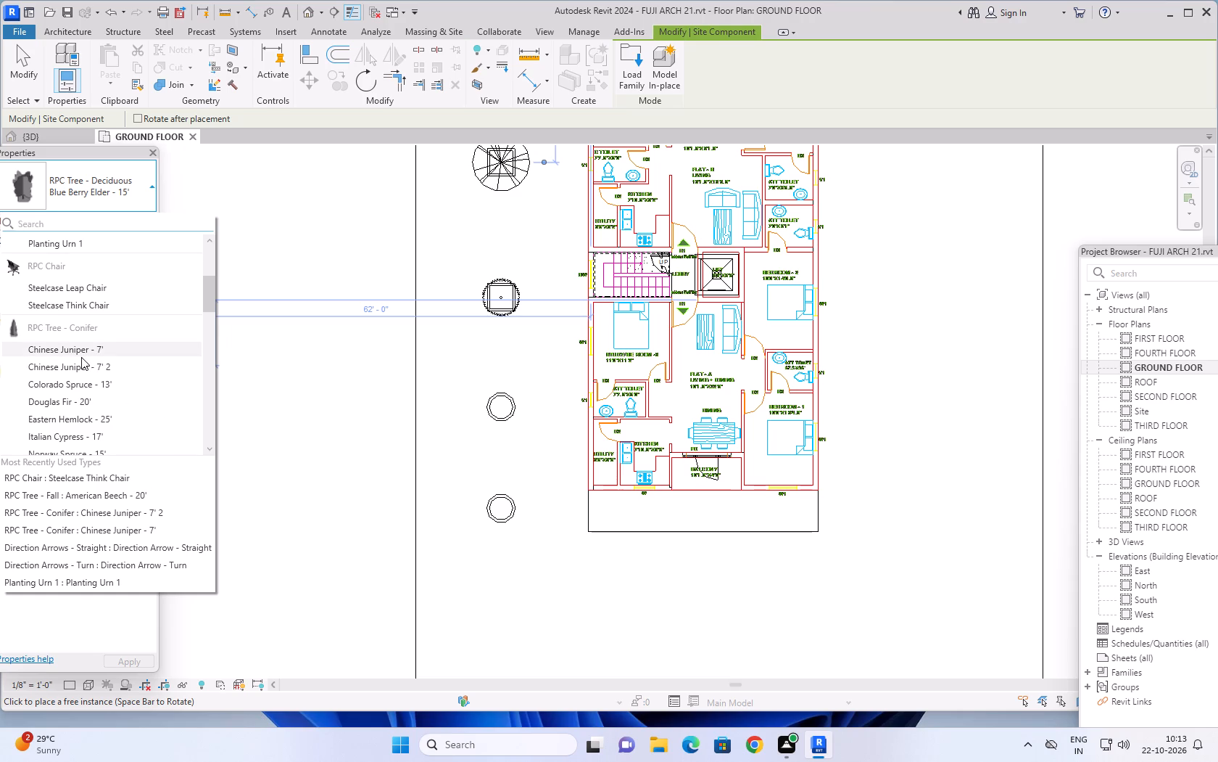
scroll(81, 357, "down", 1)
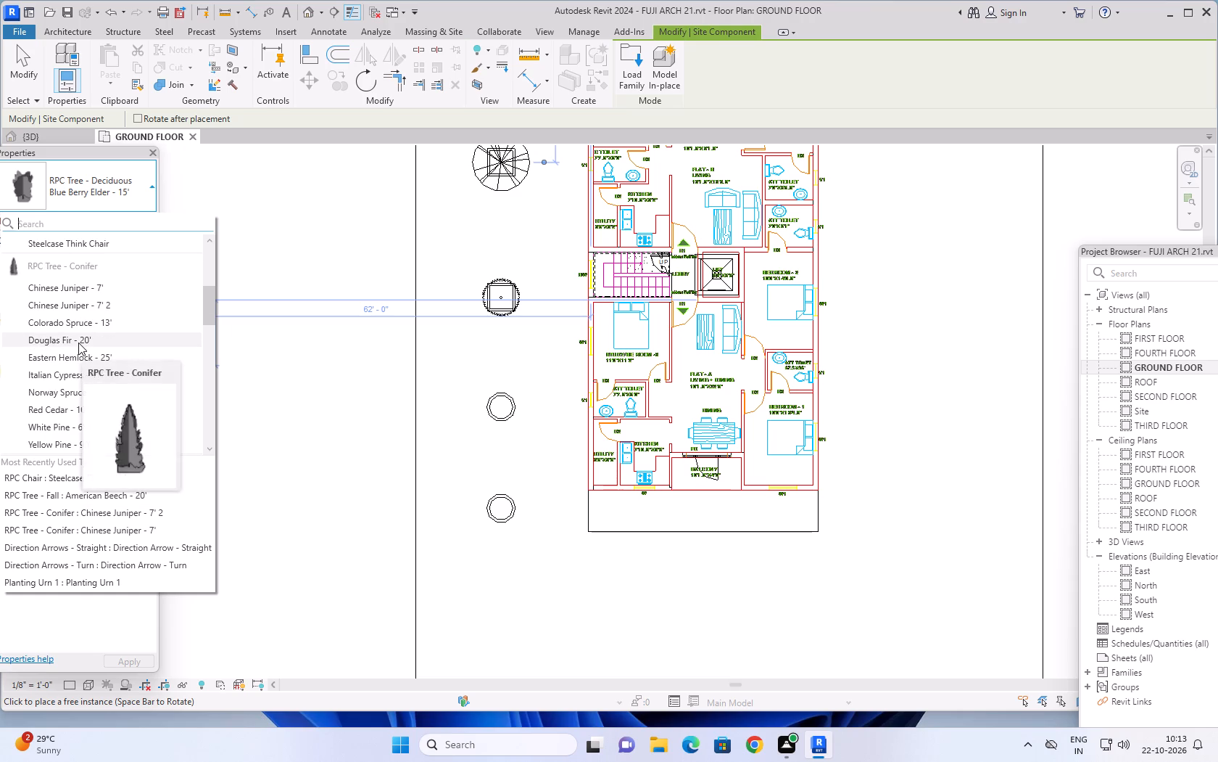
scroll(63, 356, "down", 1)
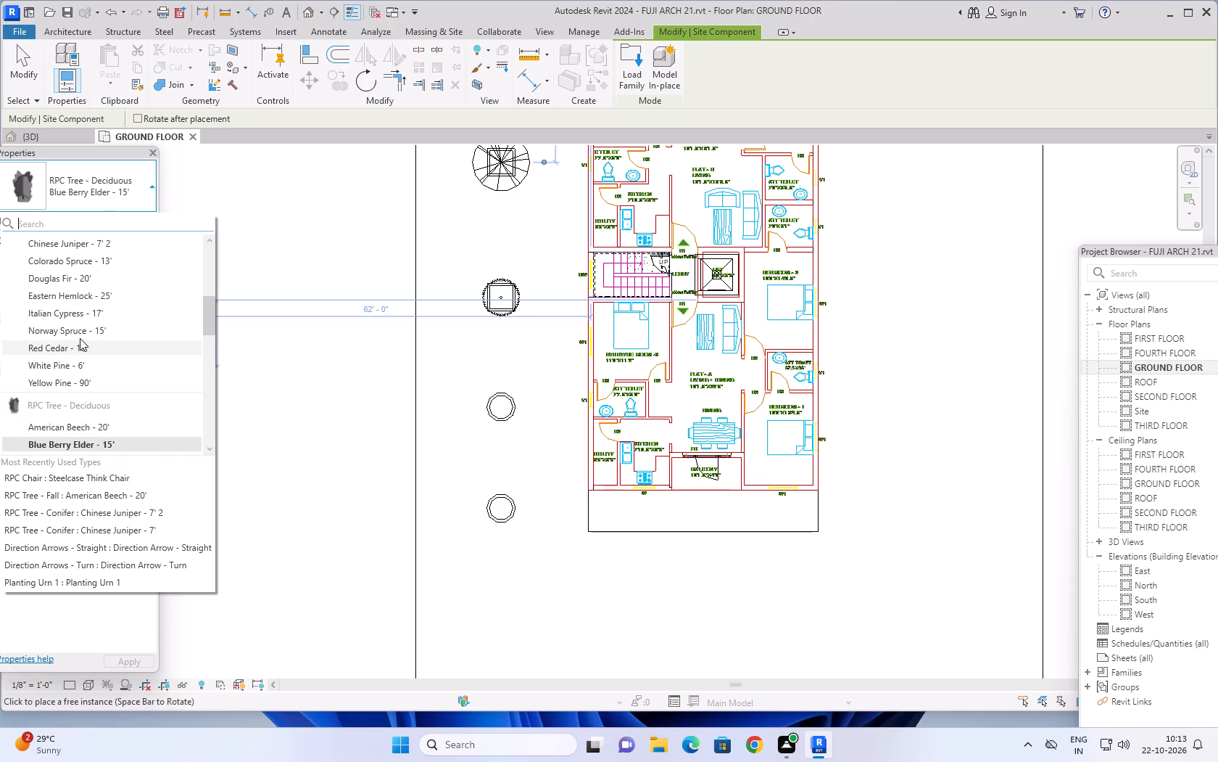
scroll(80, 338, "down", 1)
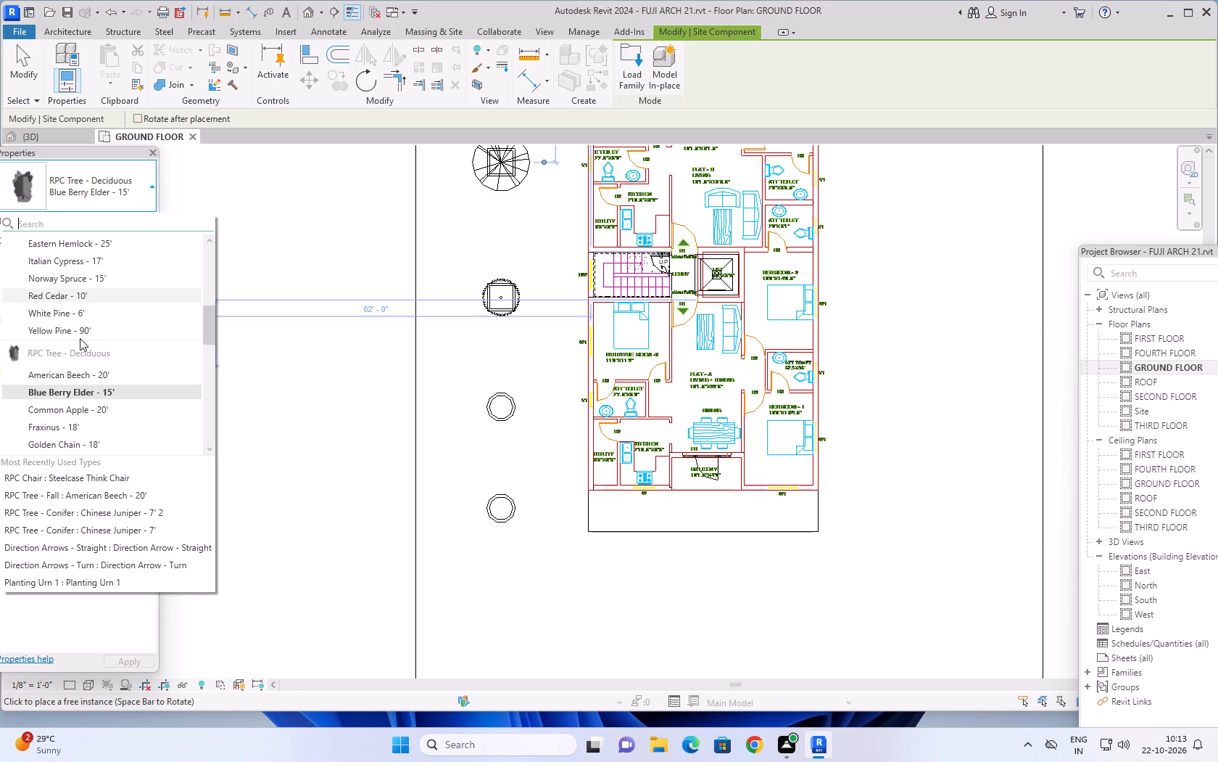
scroll(80, 338, "down", 1)
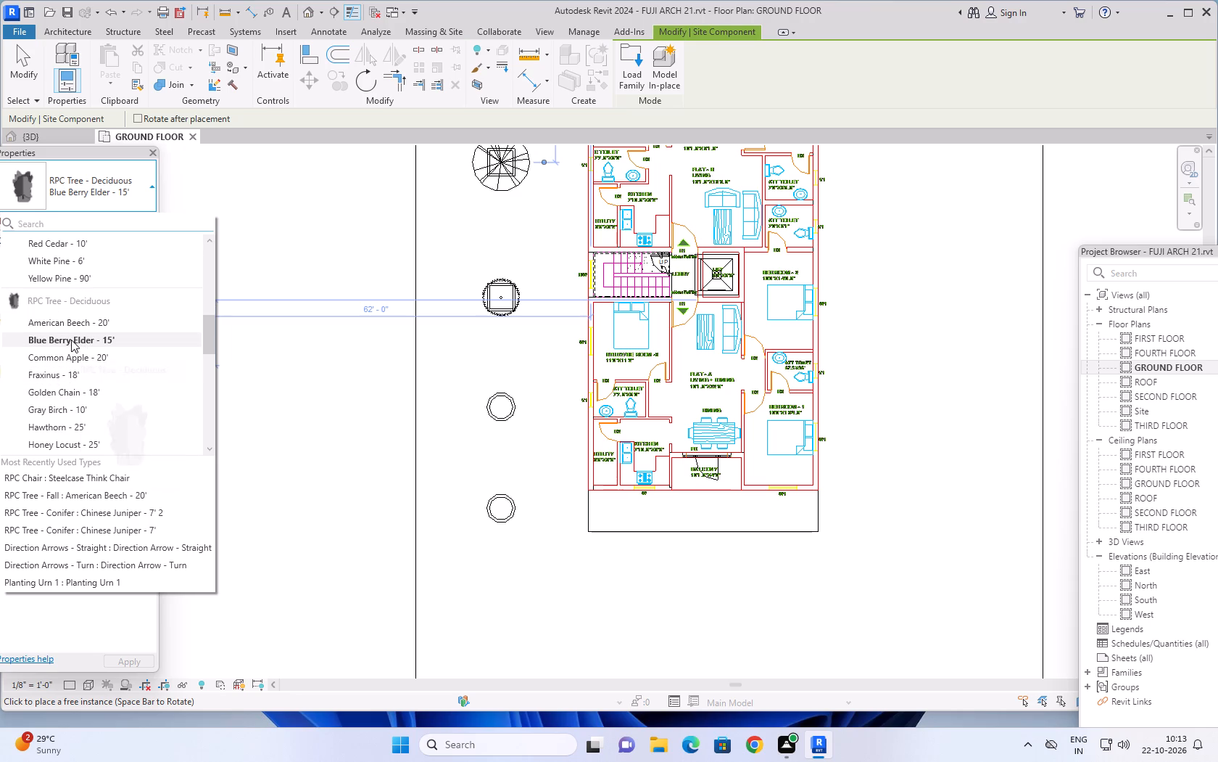
scroll(72, 350, "down", 1)
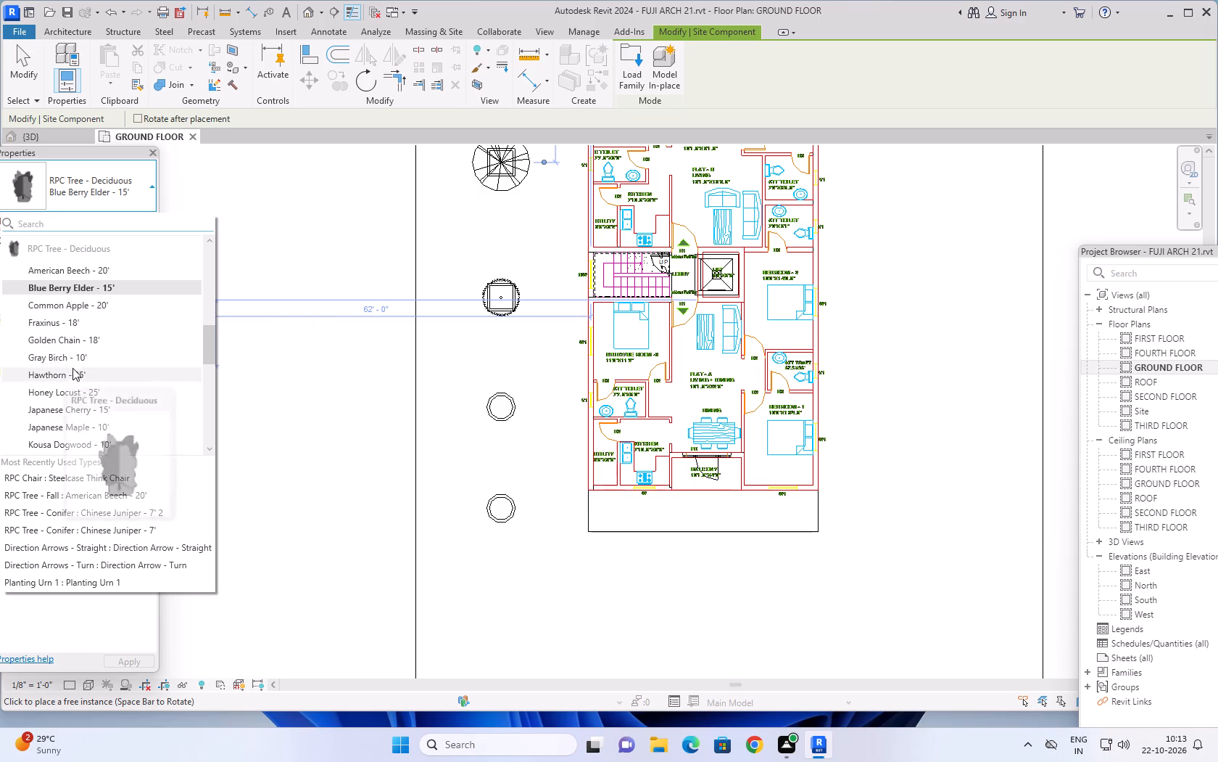
scroll(59, 350, "down", 1)
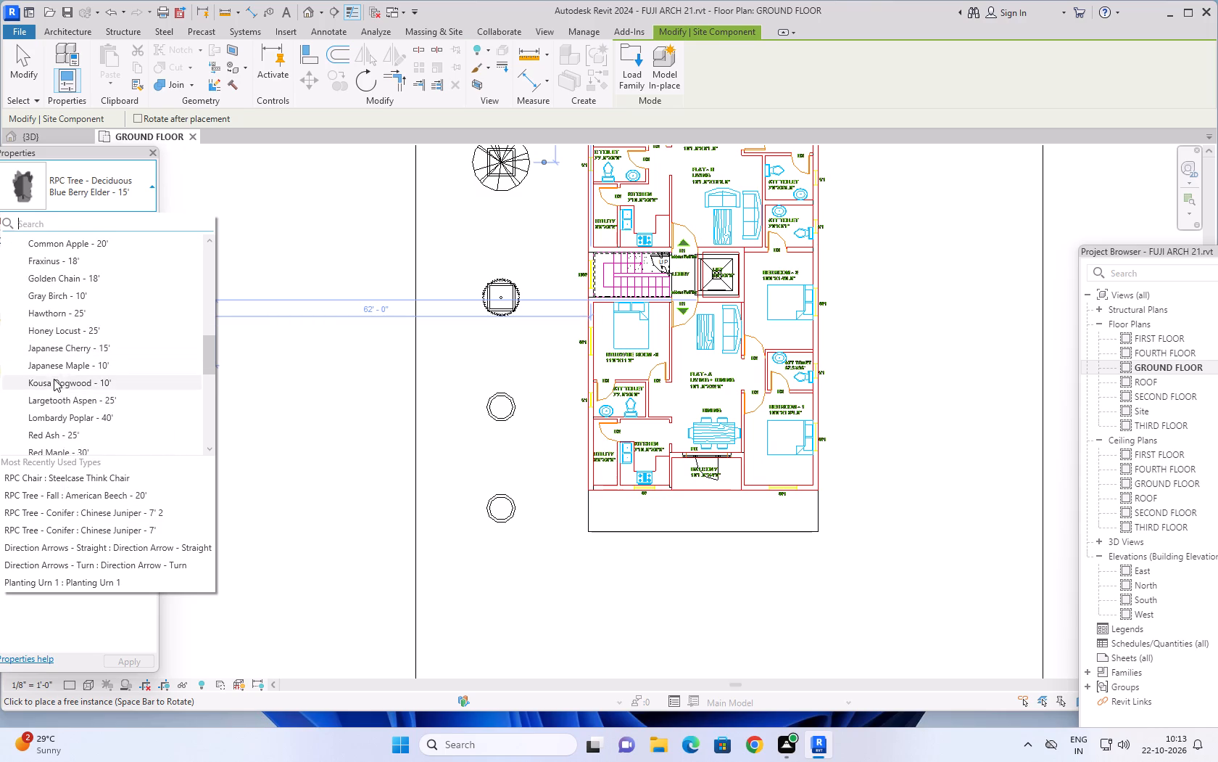
scroll(54, 379, "down", 2)
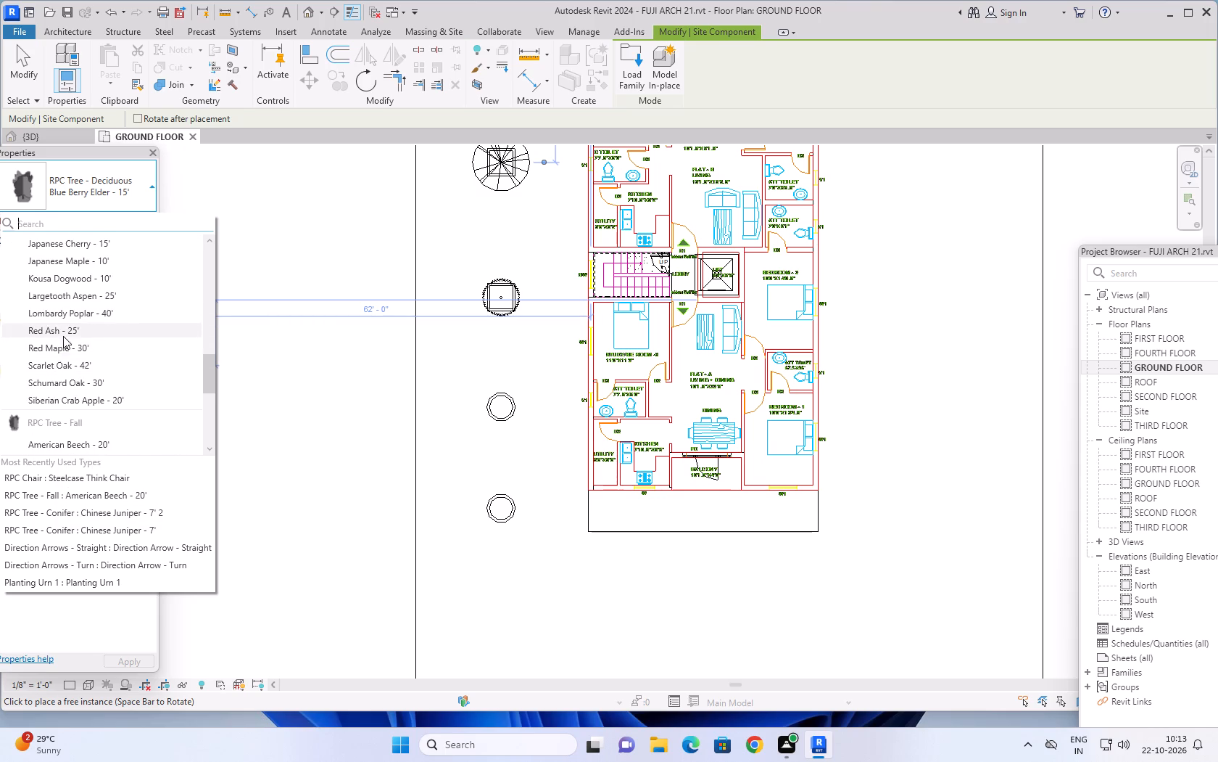
scroll(61, 353, "down", 4)
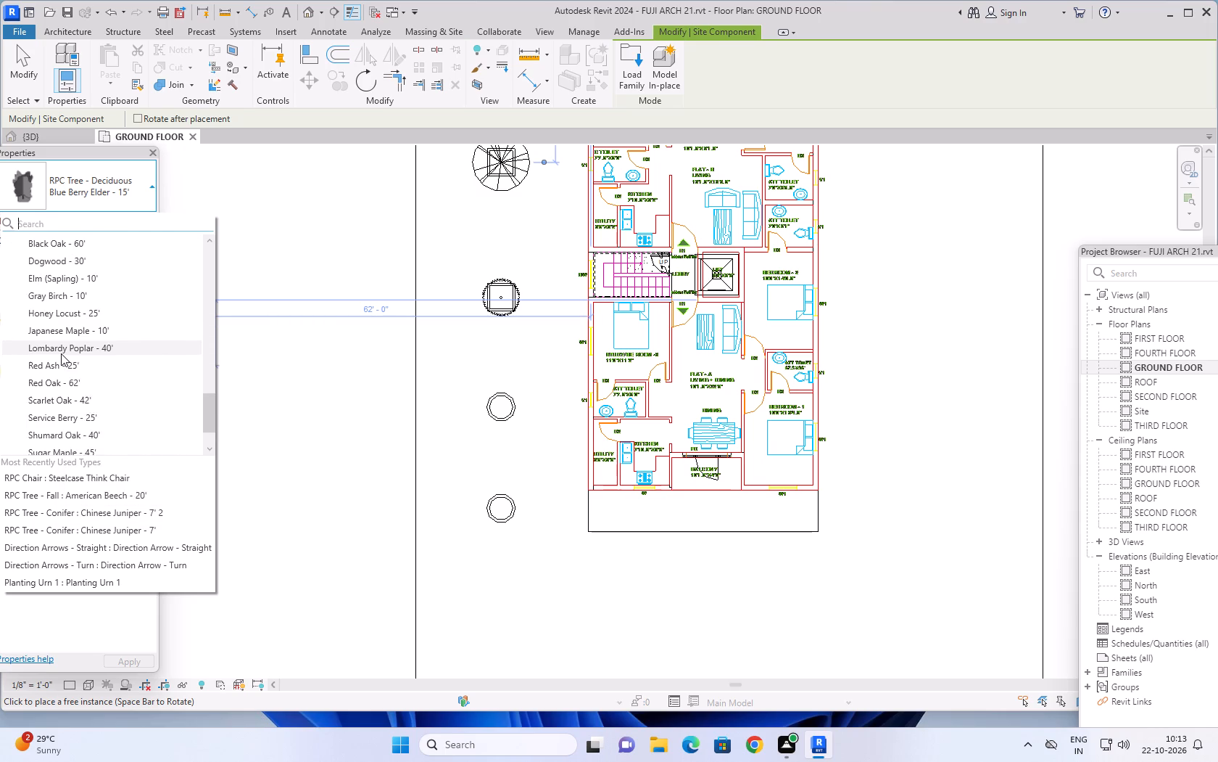
scroll(61, 353, "down", 1)
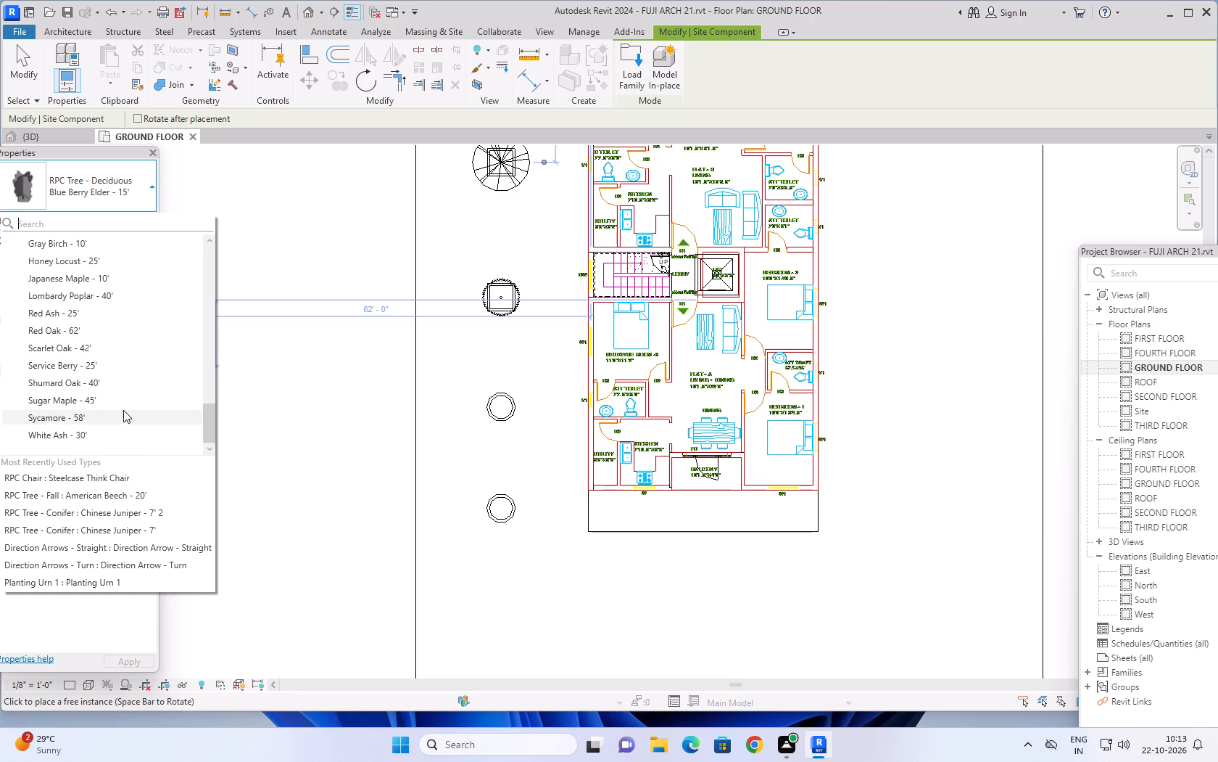
left_click(77, 367)
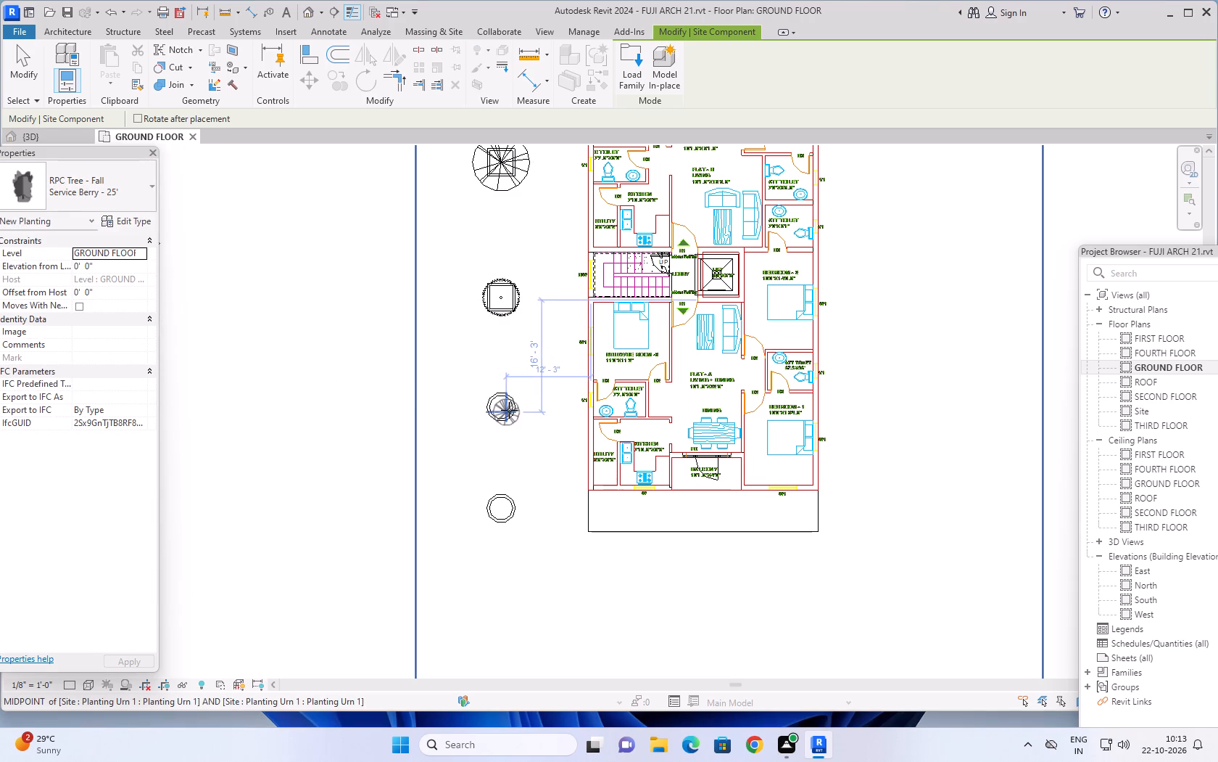
scroll(509, 410, "up", 5)
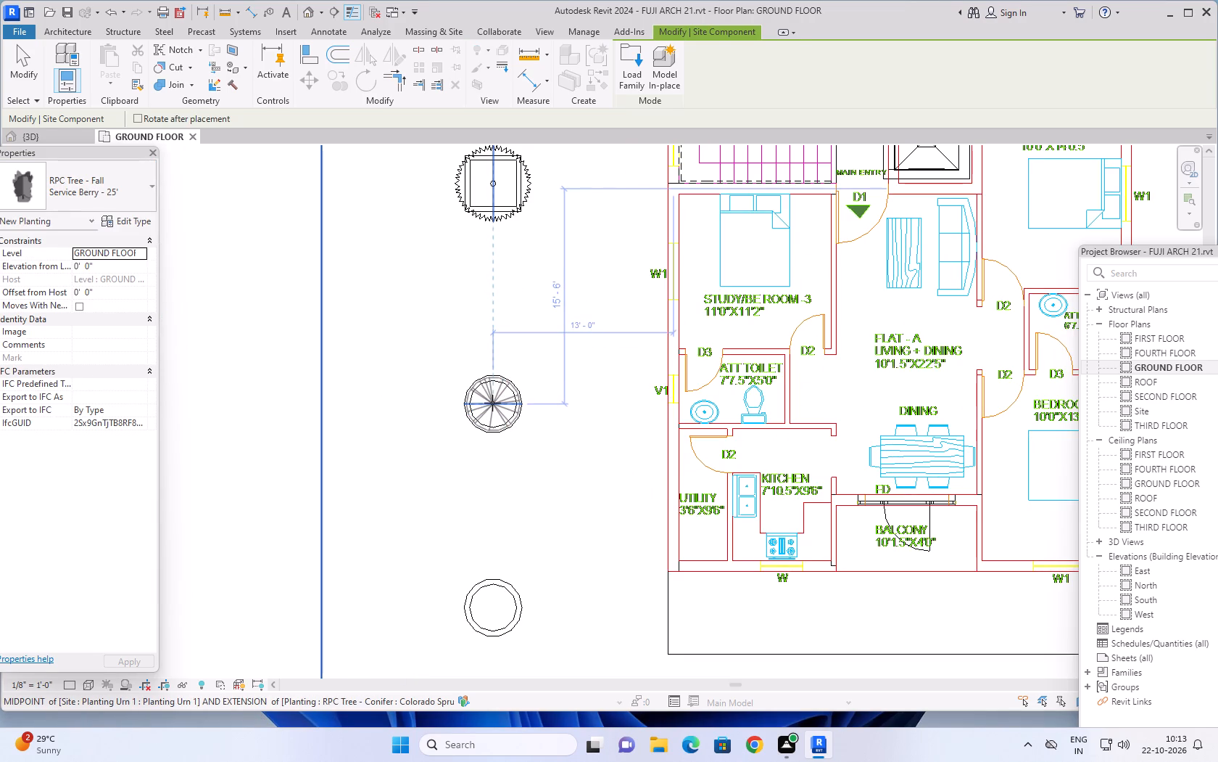
left_click(492, 405)
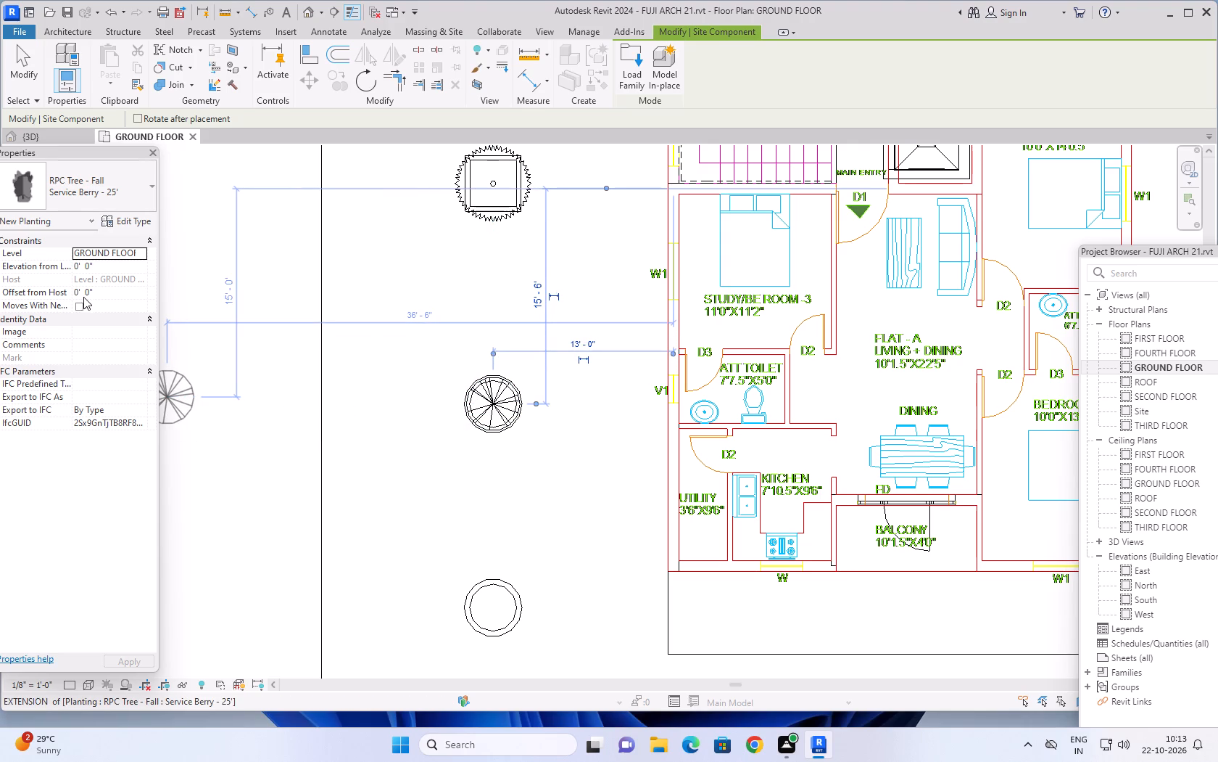
Place an RPC Tree - Conifer Italian Cypress - 17' at the centre of the southern Planting Urn 1.
left_click(124, 183)
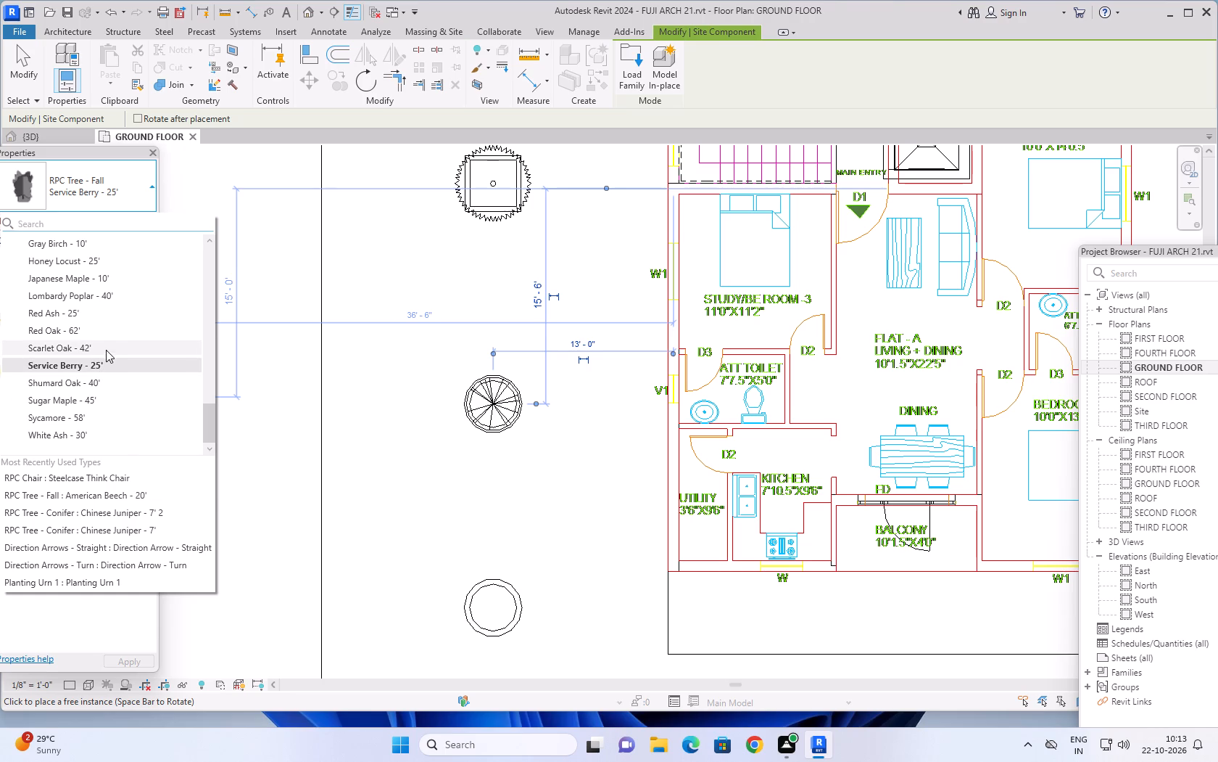
scroll(93, 358, "down", 3)
scroll(90, 486, "up", 4)
scroll(90, 491, "down", 2)
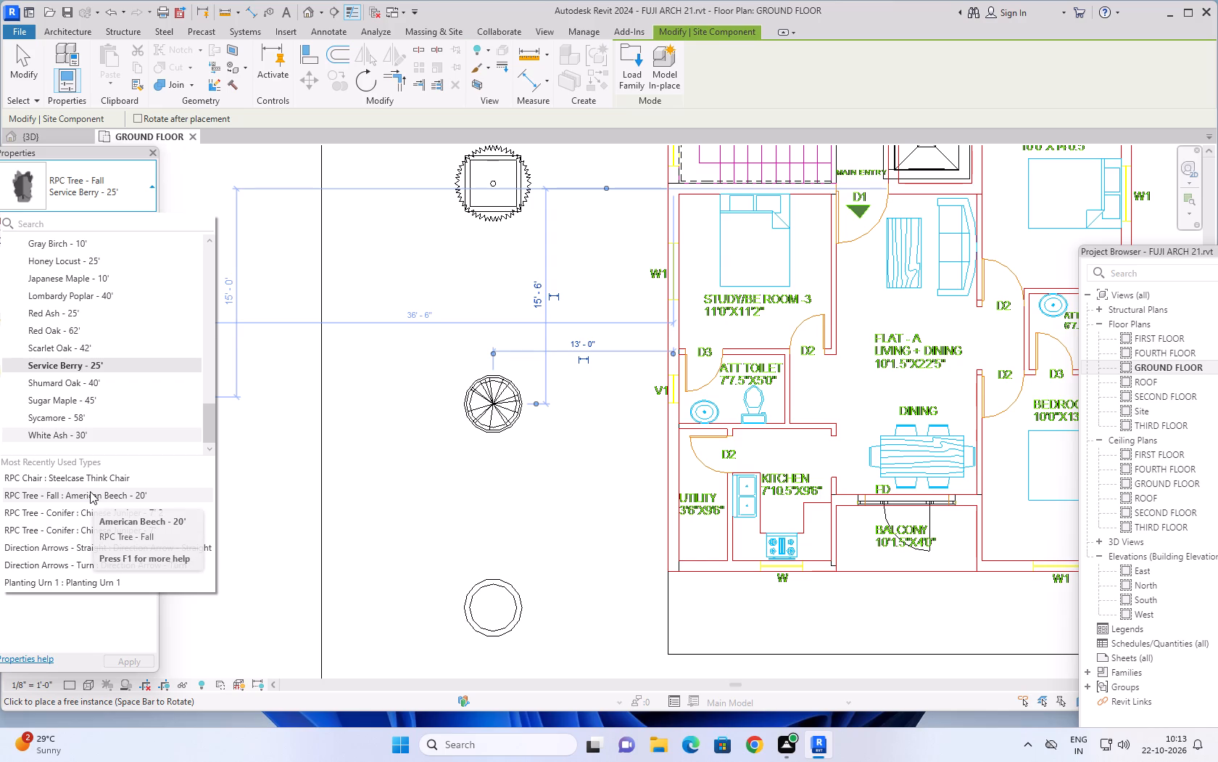
scroll(86, 501, "down", 3)
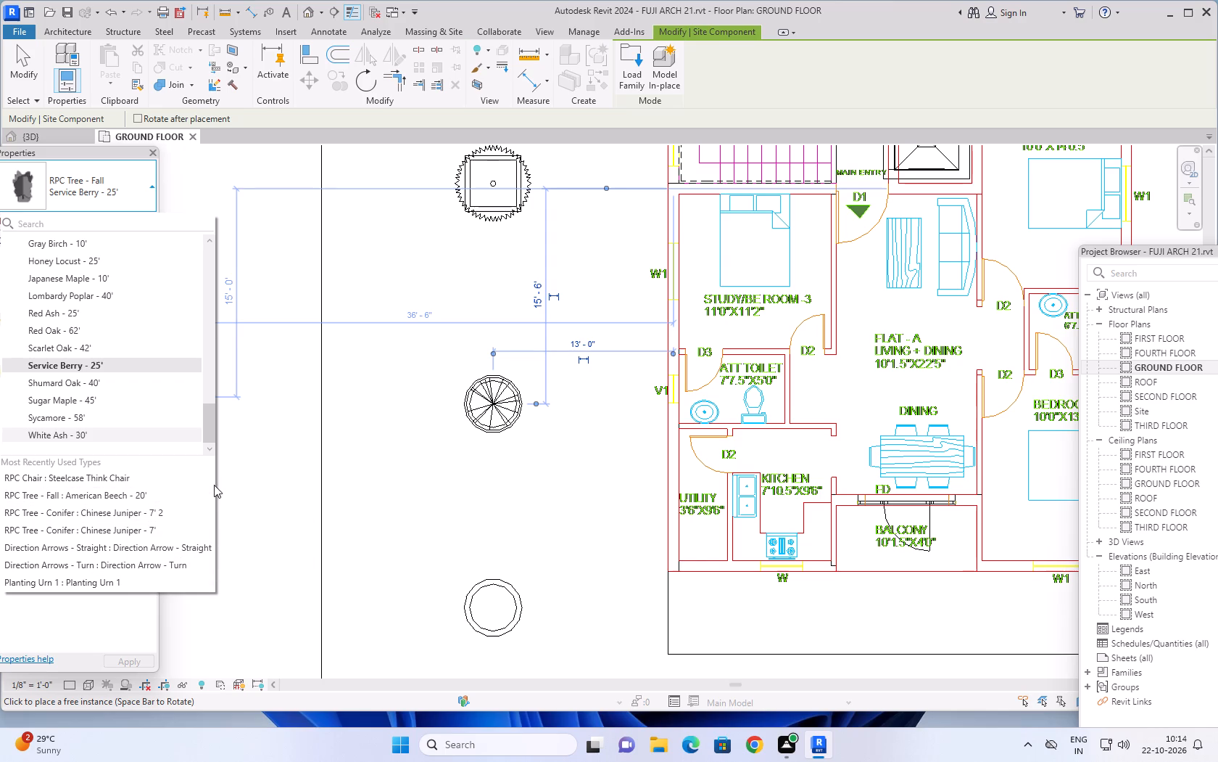
scroll(109, 525, "down", 5)
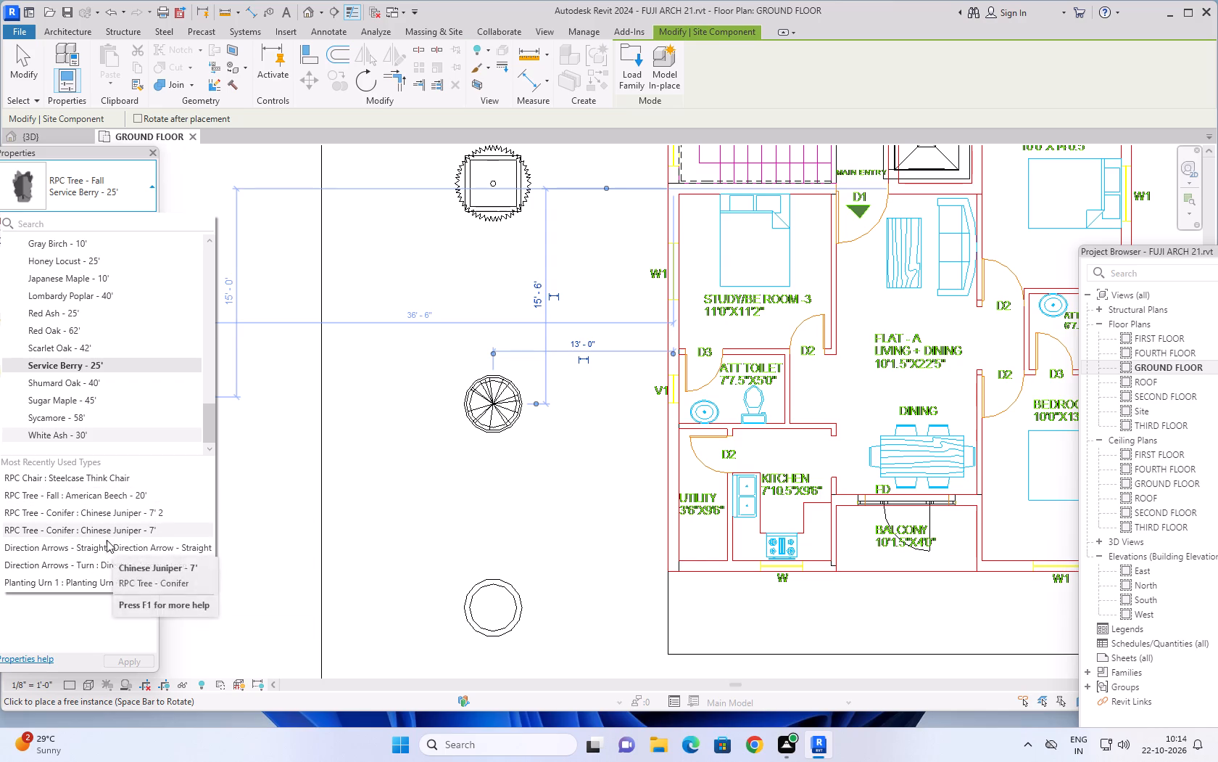
scroll(95, 556, "up", 13)
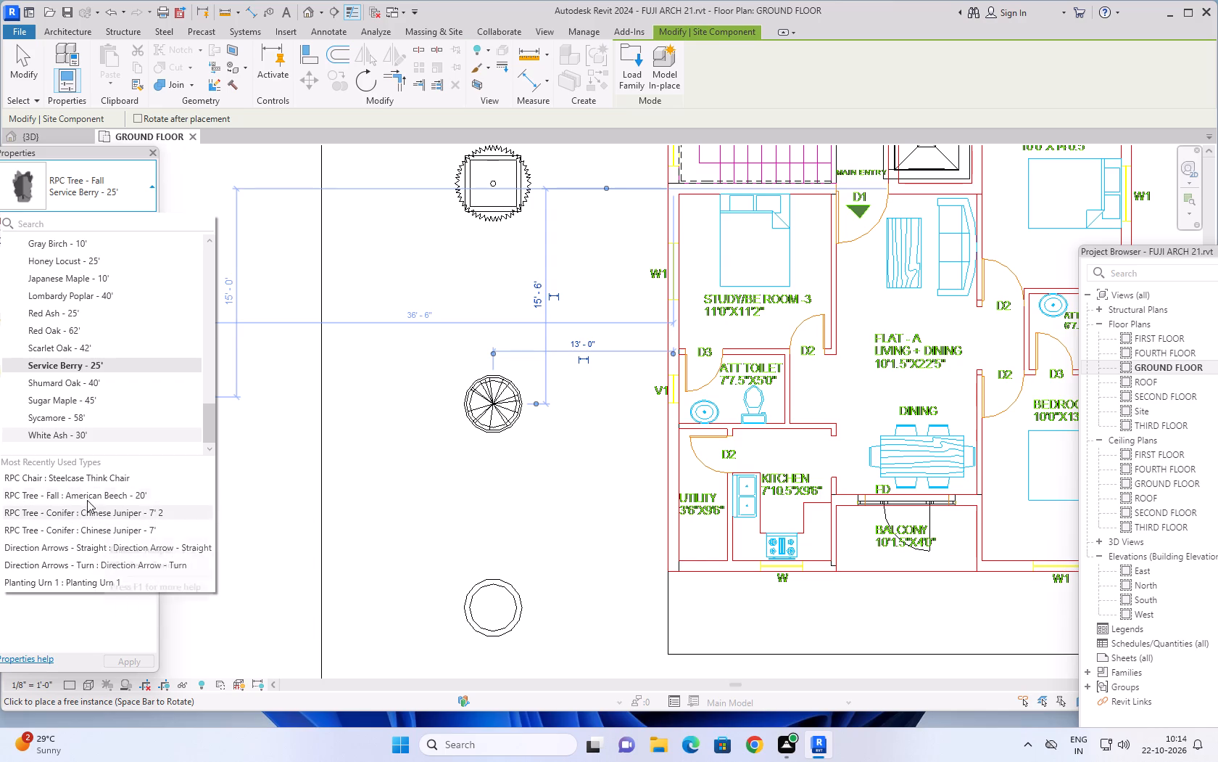
scroll(87, 500, "up", 2)
scroll(92, 368, "up", 7)
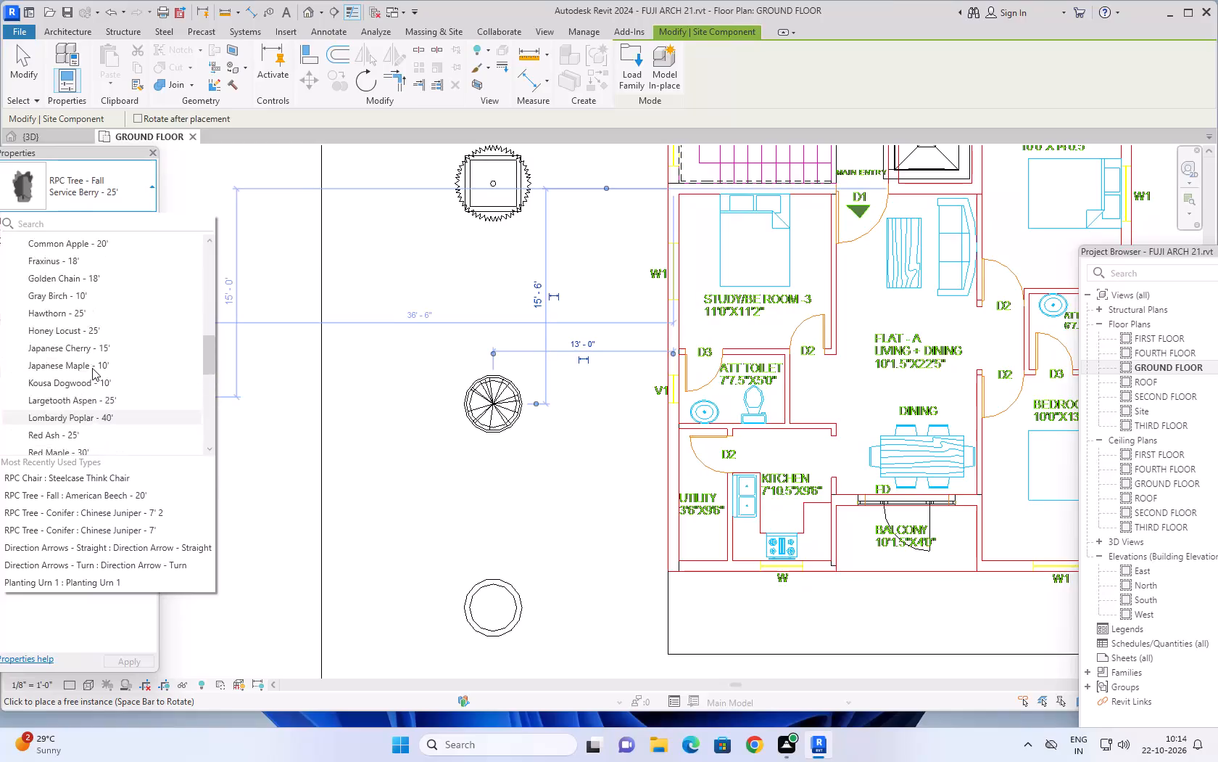
scroll(92, 368, "up", 14)
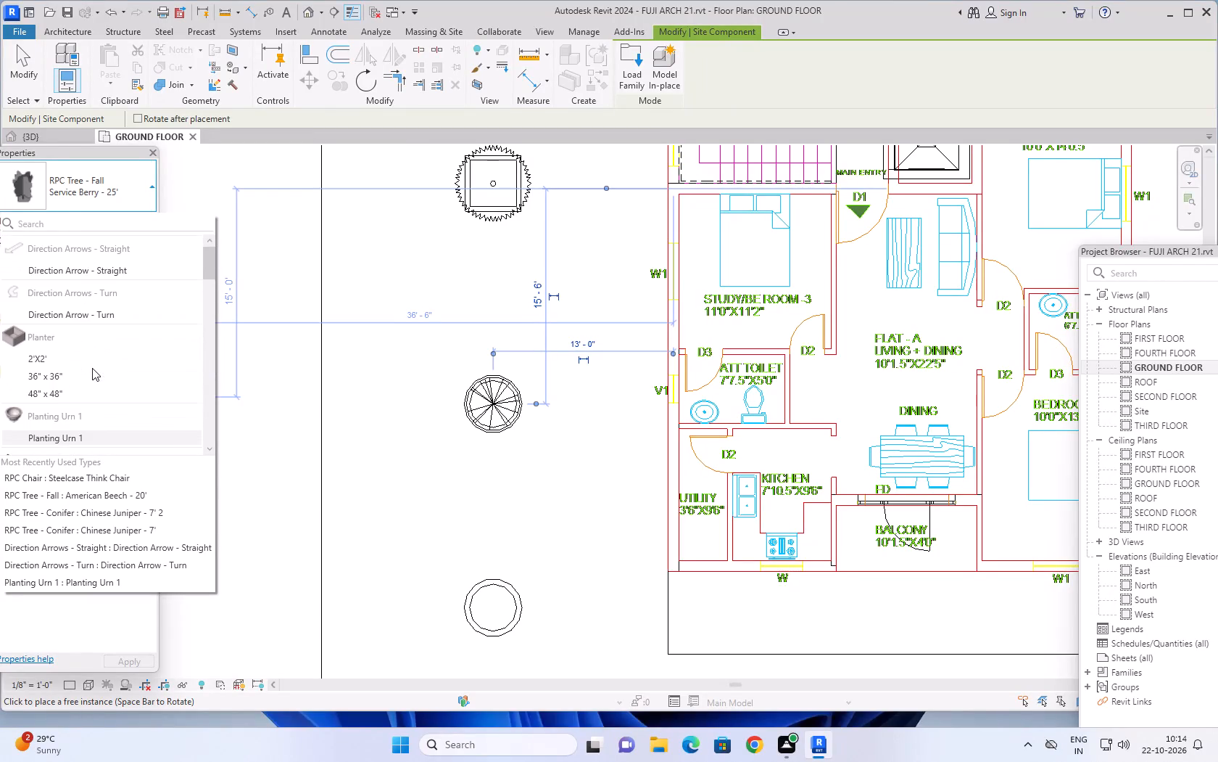
scroll(92, 368, "down", 4)
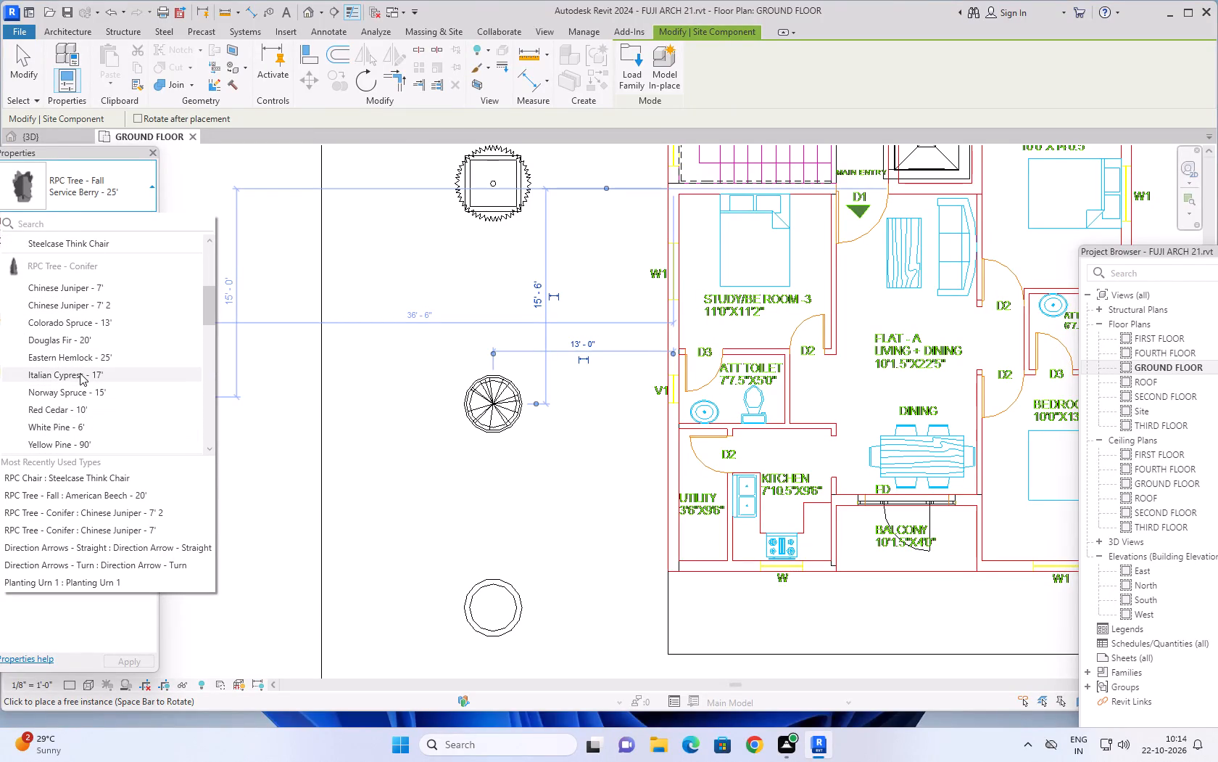
left_click(79, 373)
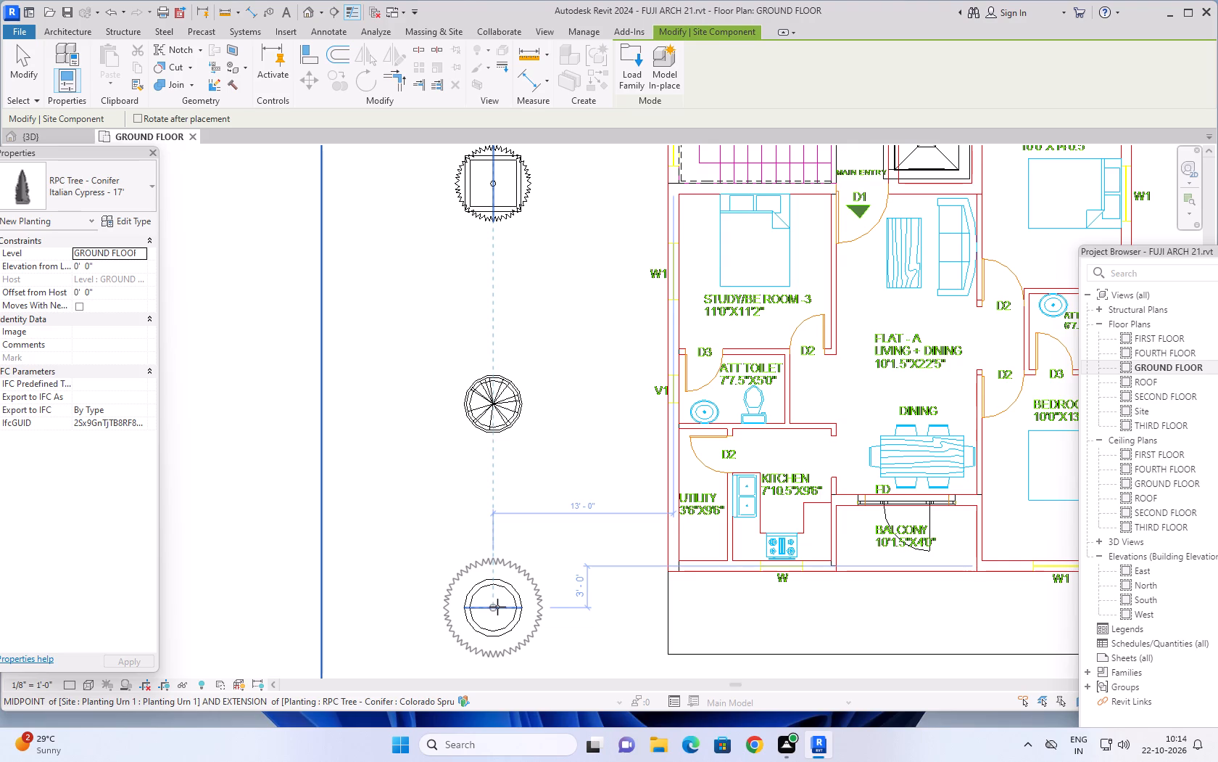
left_click(494, 607)
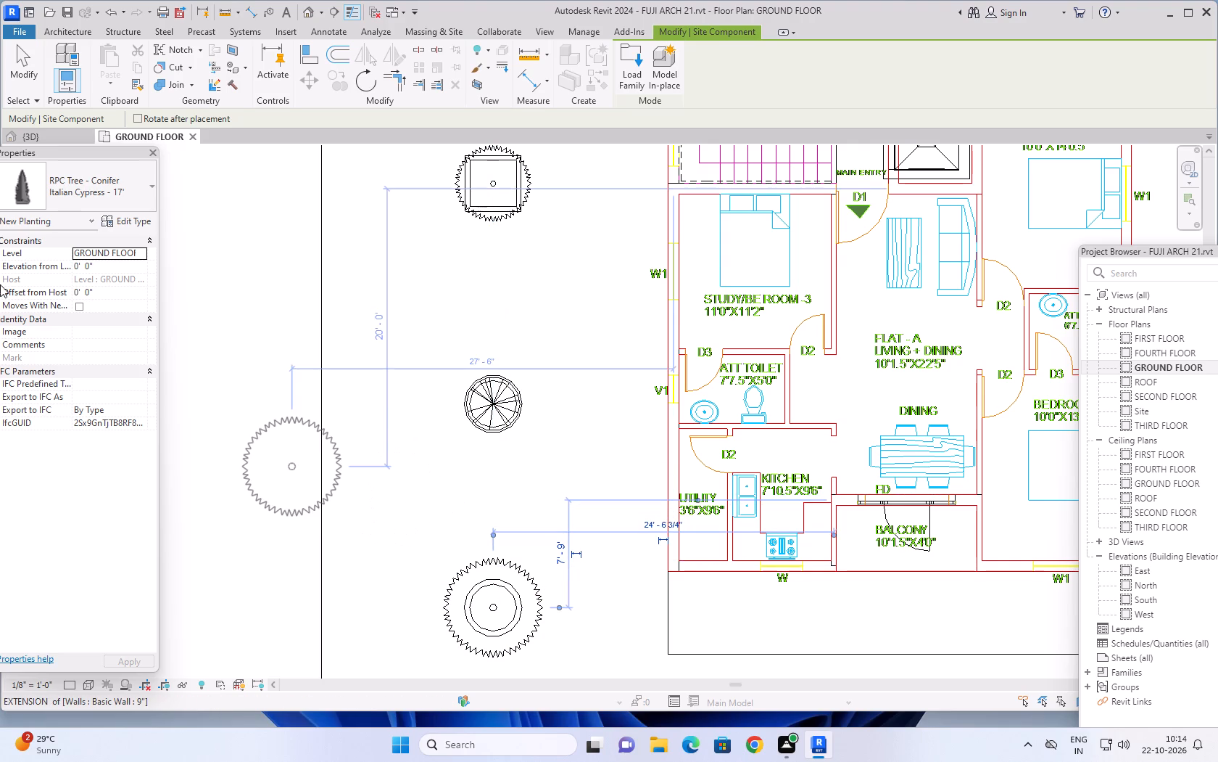
End the Site Component command in the {3D} view and inspect the planted urns and planters along the building's west side.
left_click(52, 136)
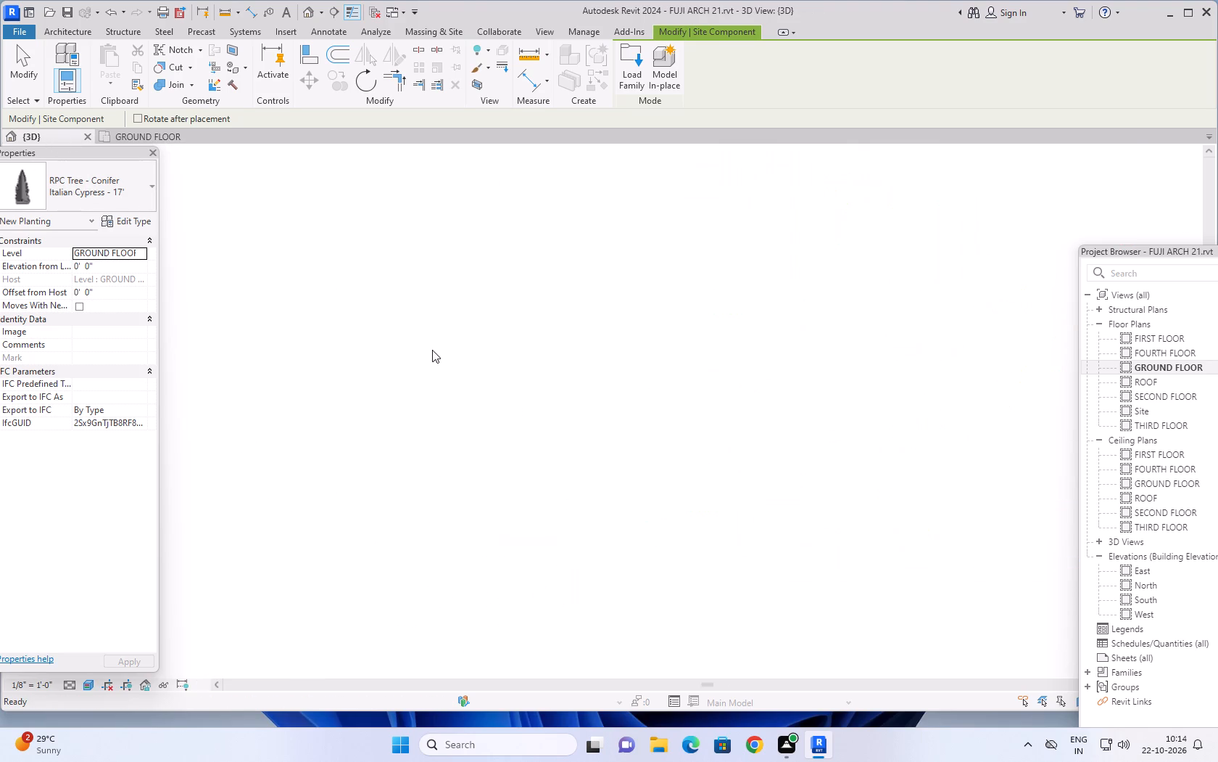
scroll(556, 448, "down", 1)
scroll(513, 507, "down", 1)
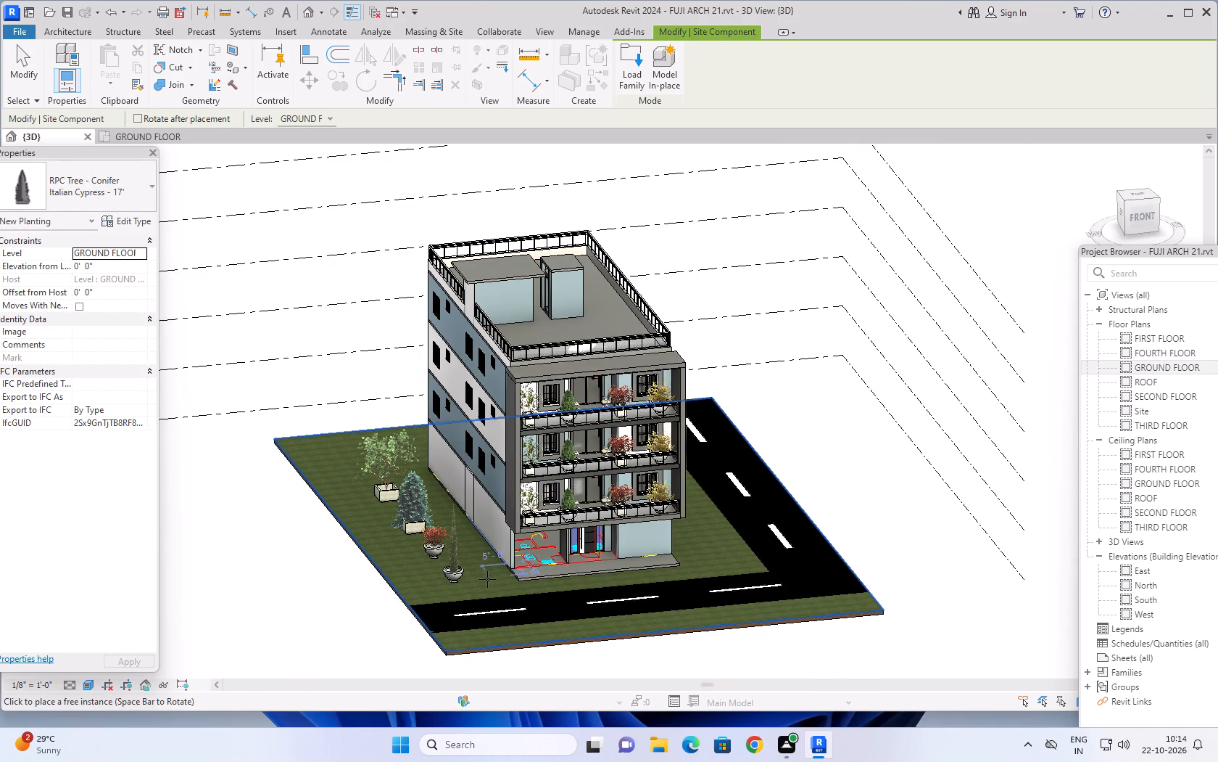
key("Escape")
key("Escape")
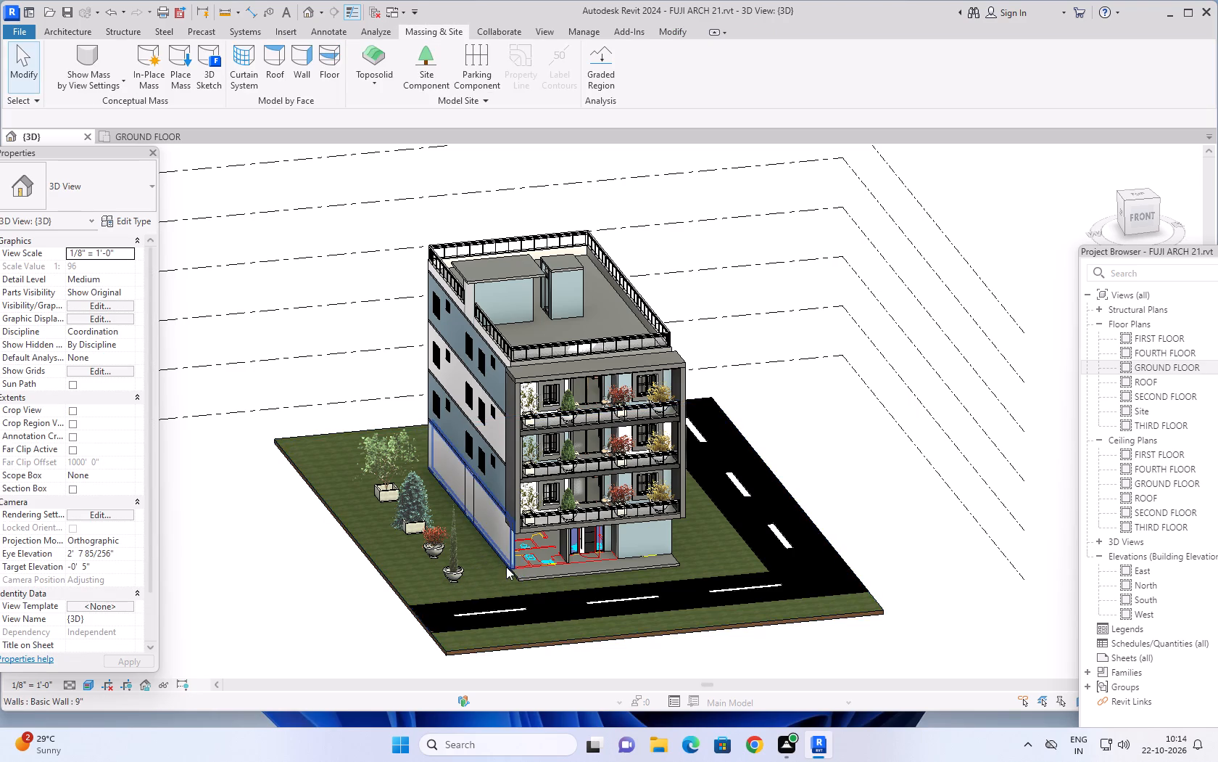
scroll(498, 565, "up", 10)
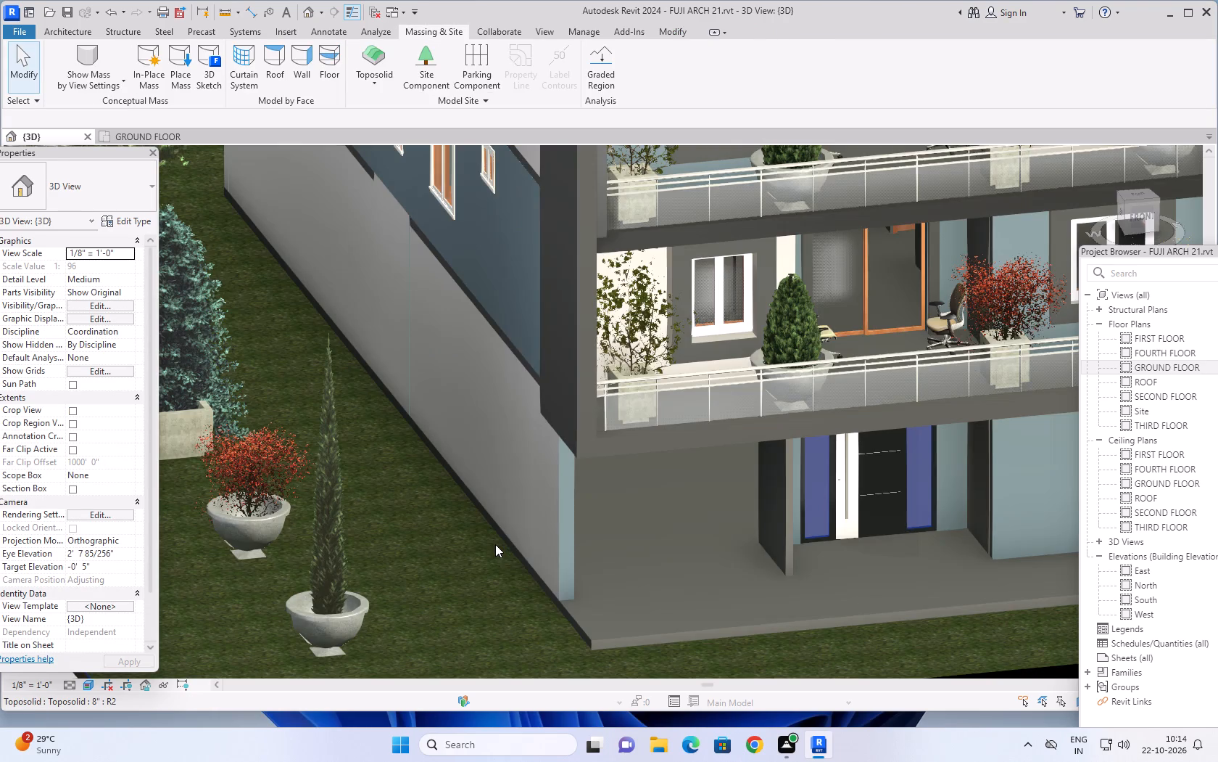
Examine the planted urns and planters west of the building from several front and side angles.
scroll(537, 544, "down", 2)
scroll(627, 546, "down", 1)
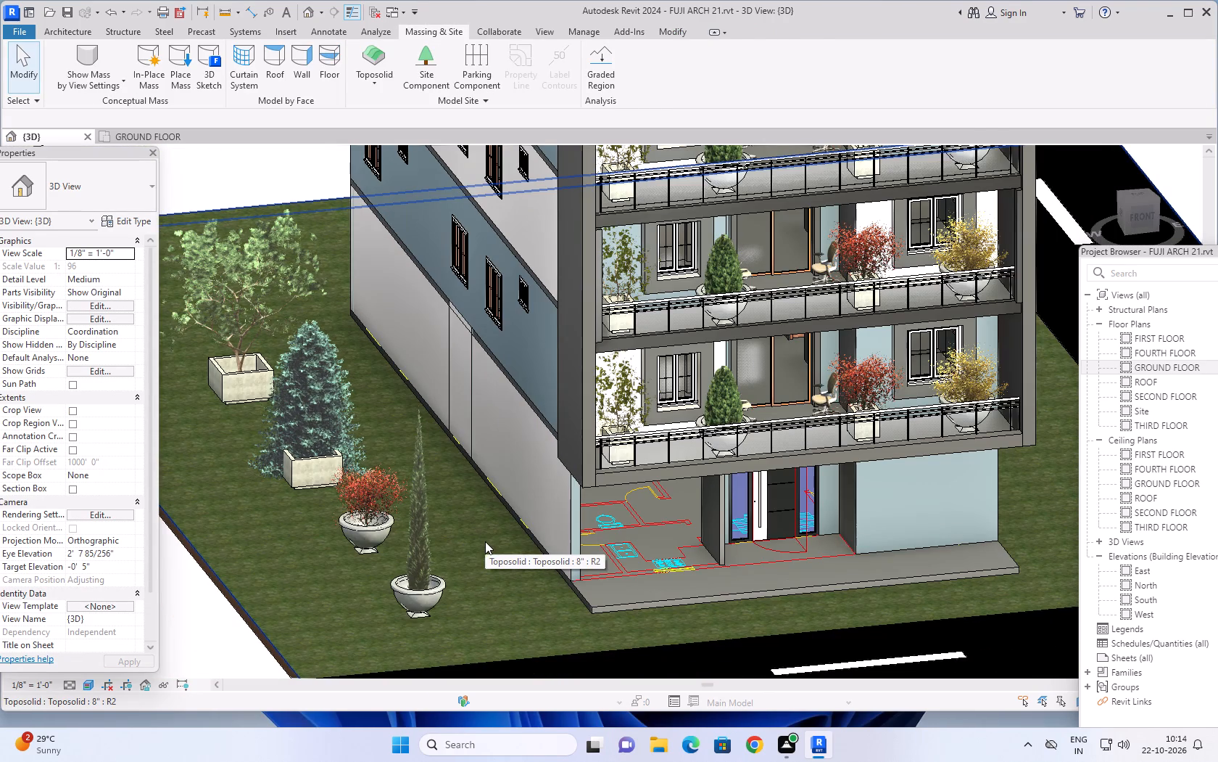
middle_click_drag(484, 593, 424, 503, "shift")
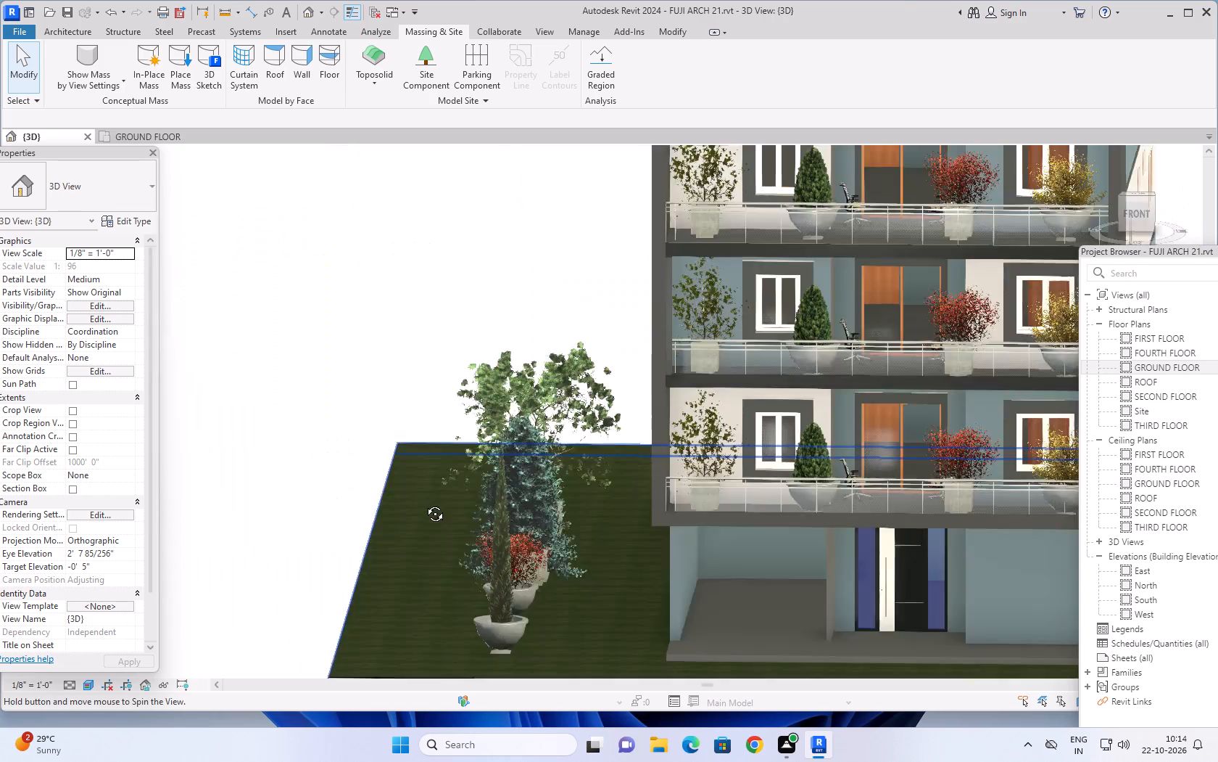
middle_click_drag(424, 503, 463, 521, "shift")
middle_click_drag(492, 567, 386, 457)
middle_click_drag(563, 536, 515, 488)
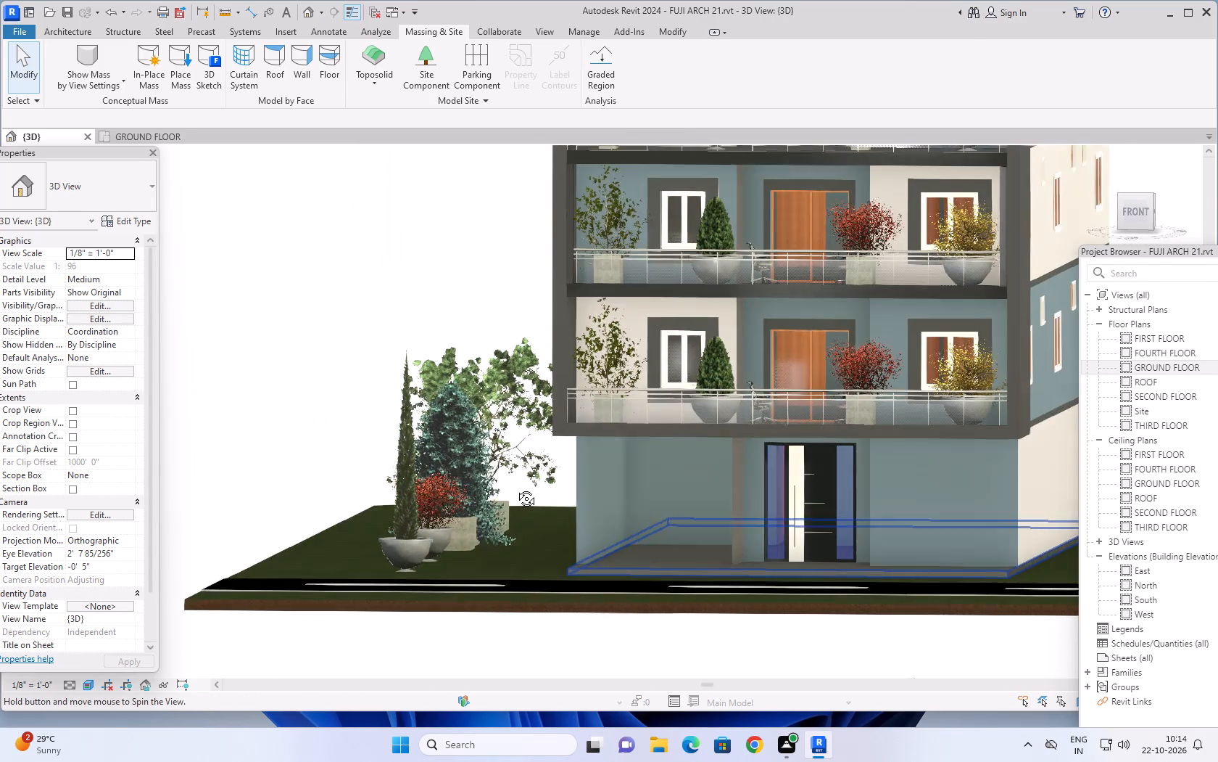
middle_click_drag(515, 488, 541, 517)
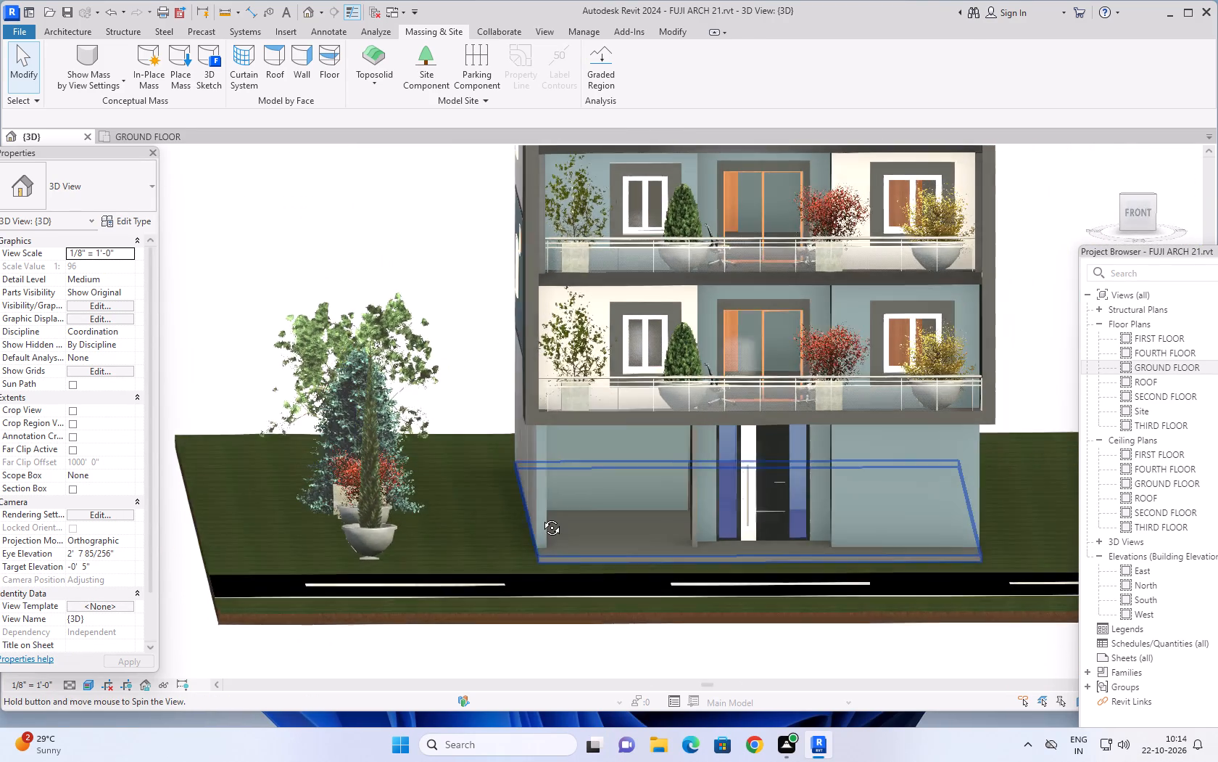
middle_click_drag(541, 517, 550, 529)
middle_click_drag(441, 499, 471, 540, "shift")
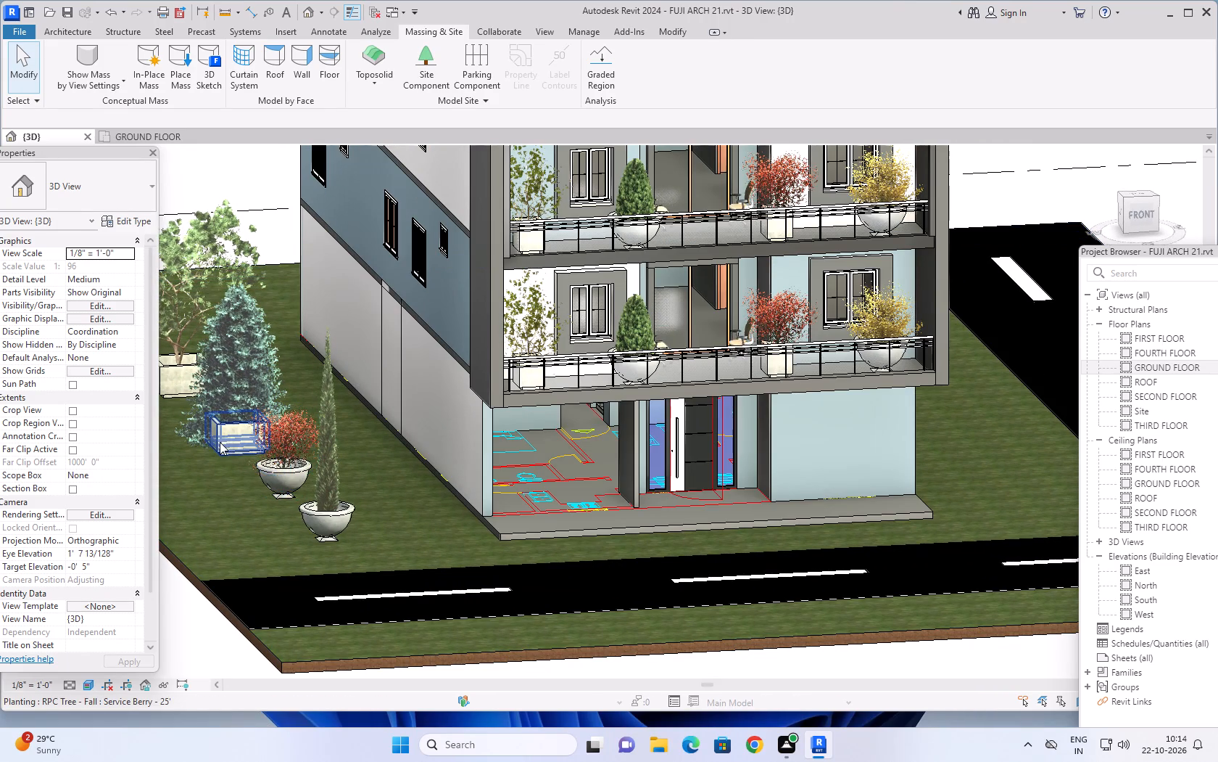
Delete both 48" x 48" planters and both Planting Urn 1 components west of the building, keeping their trees.
left_click(223, 448)
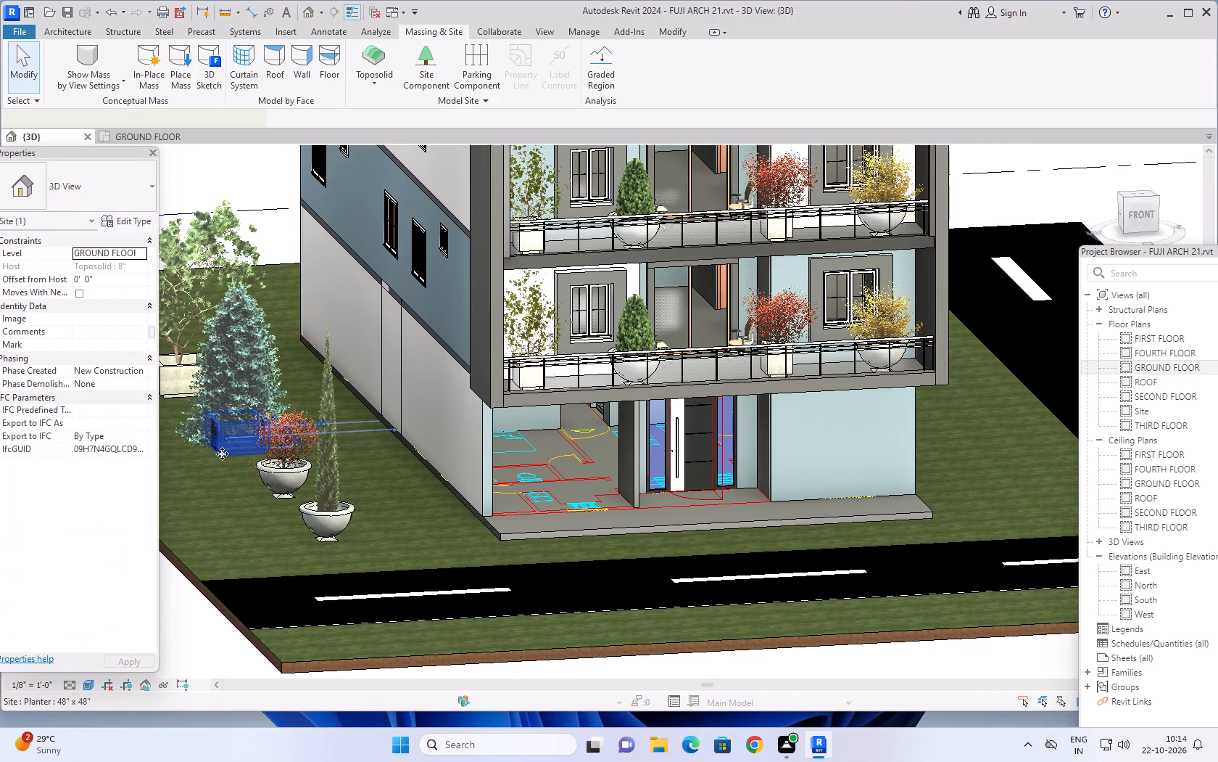
key("Delete")
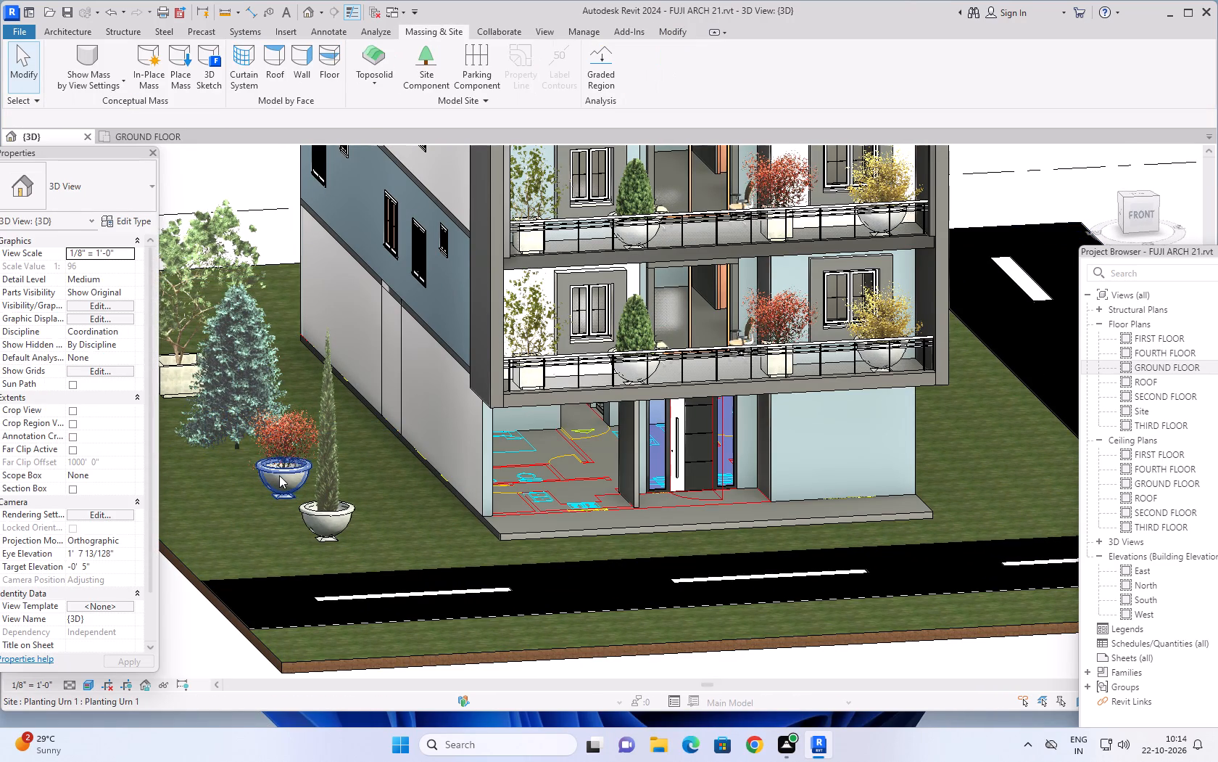
left_click(279, 475)
key("Delete")
left_click(317, 520)
key("Delete")
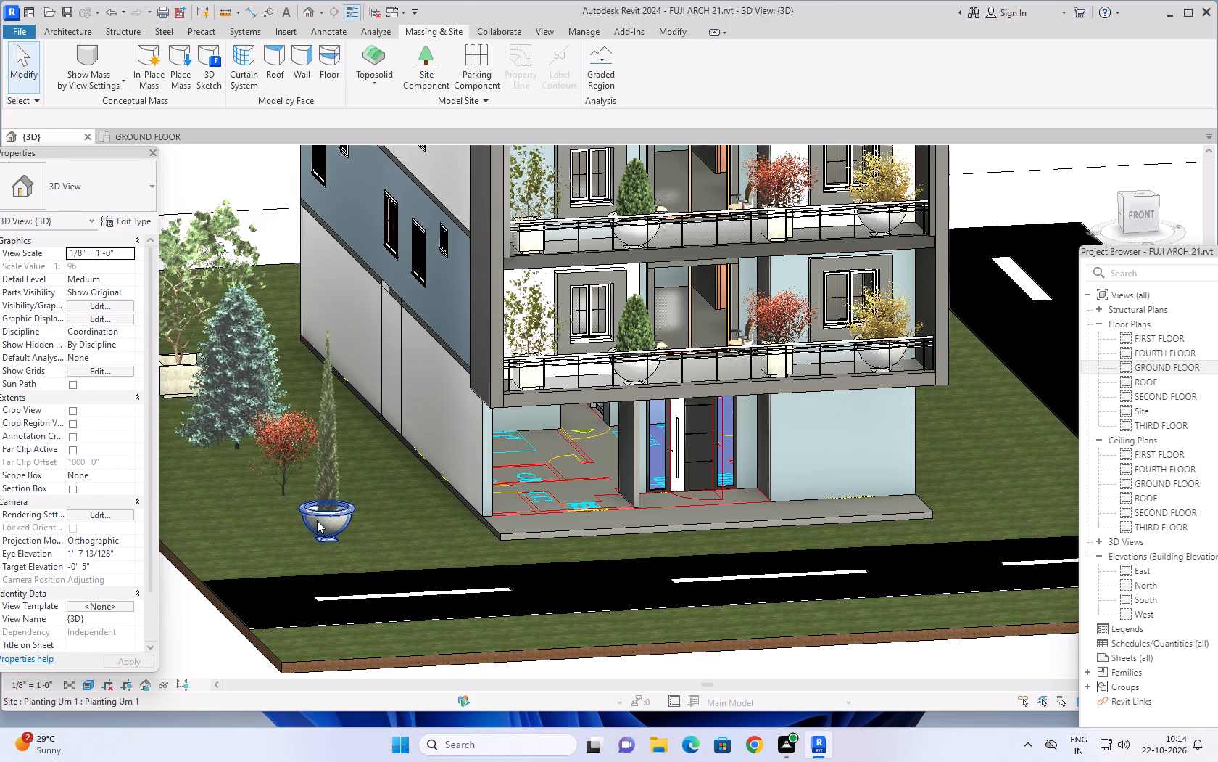
scroll(206, 467, "down", 2)
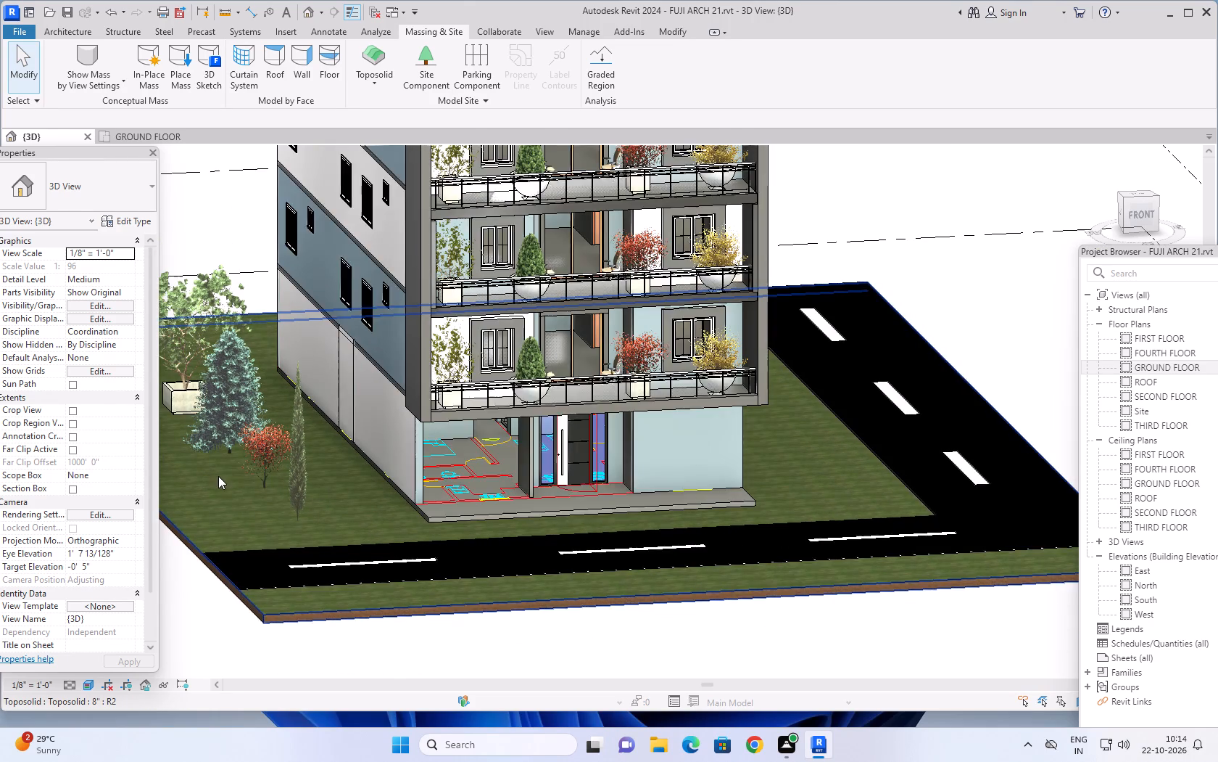
middle_click_drag(218, 476, 297, 461)
left_click(248, 388)
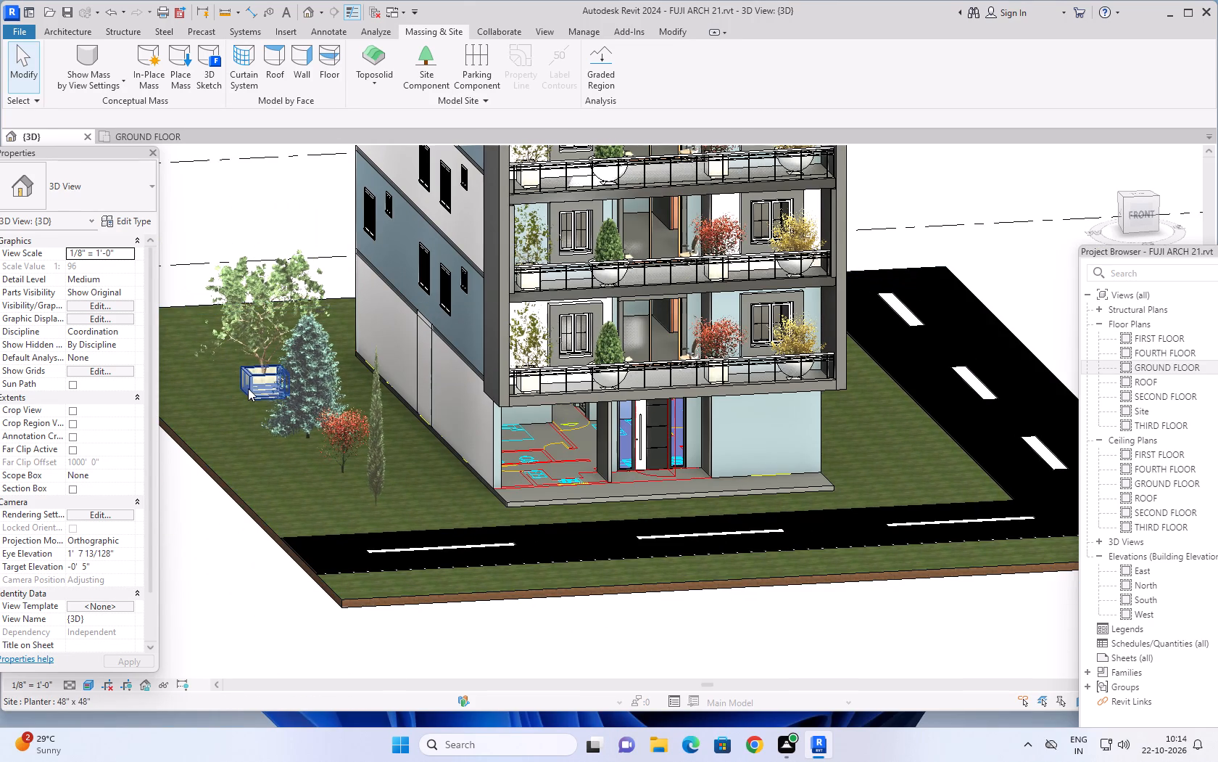
key("Delete")
Delete the RPC Tree - Conifer Italian Cypress - 17' at the southern end of the west-side tree row.
scroll(391, 498, "down", 1)
middle_click_drag(410, 499, 267, 485)
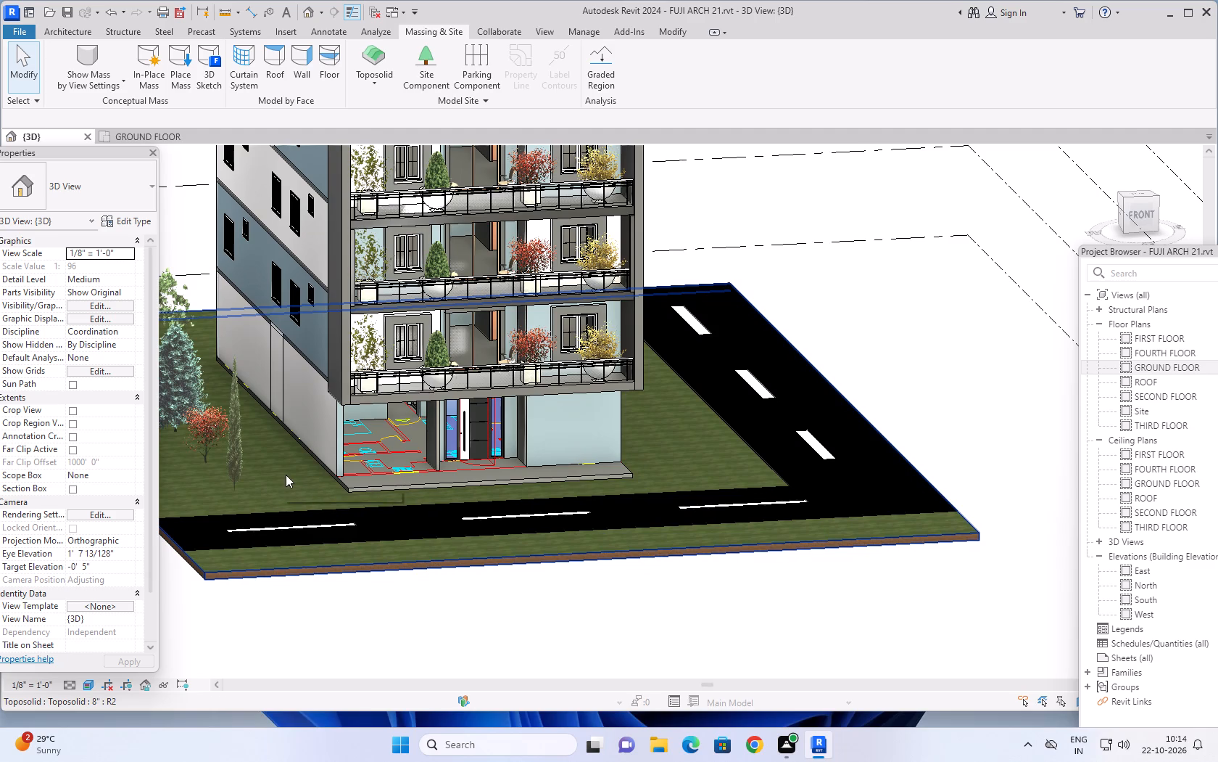
middle_click_drag(286, 475, 324, 512)
left_click(469, 296)
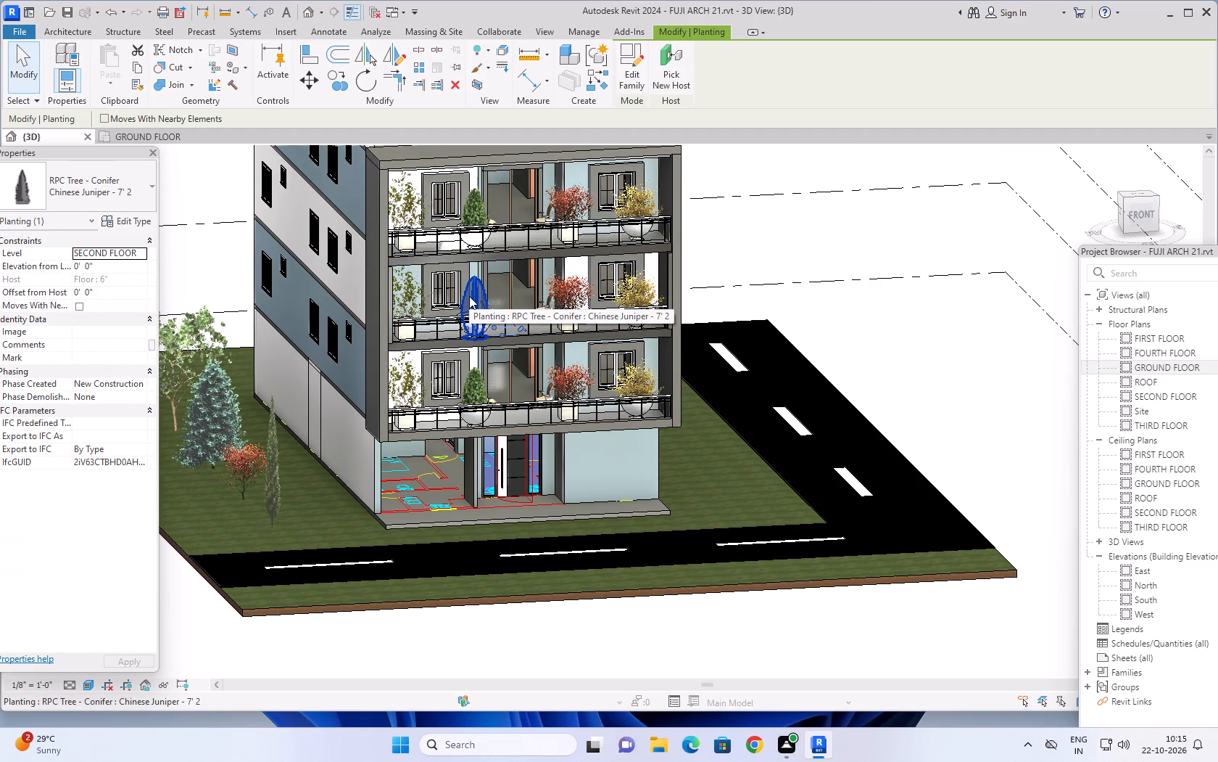
key("Escape")
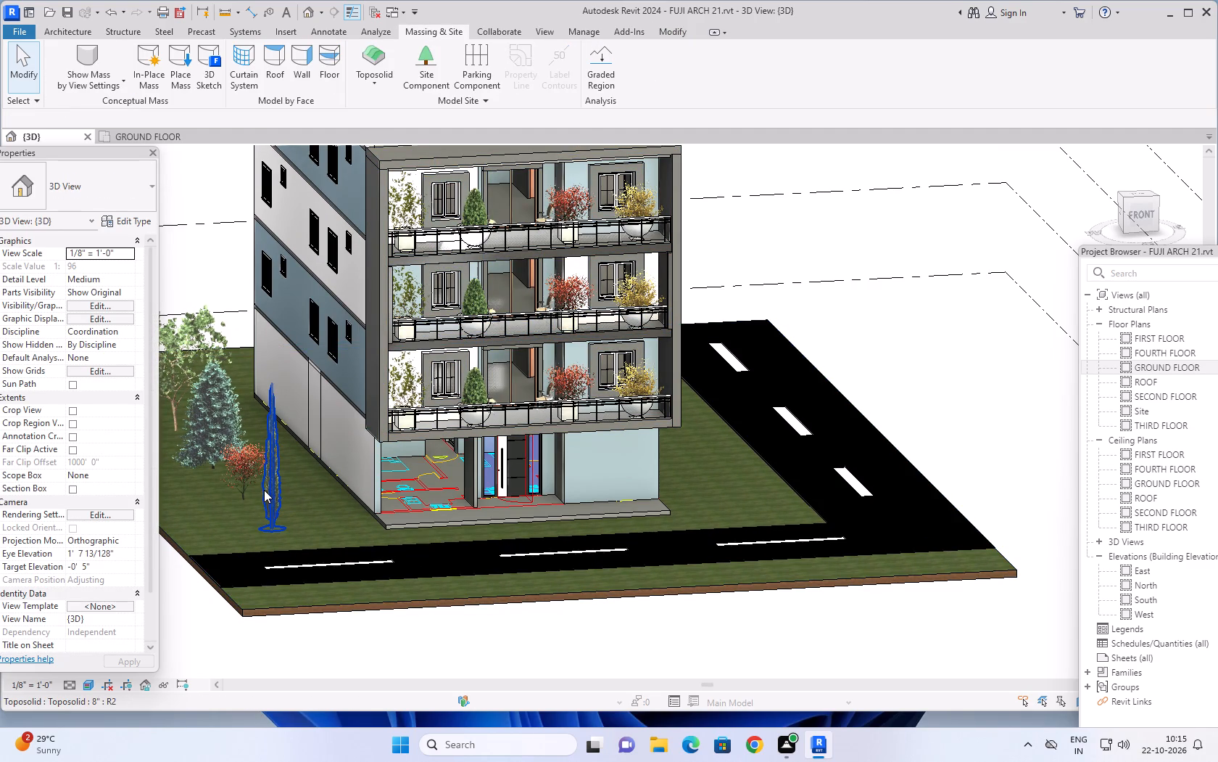
left_click(264, 490)
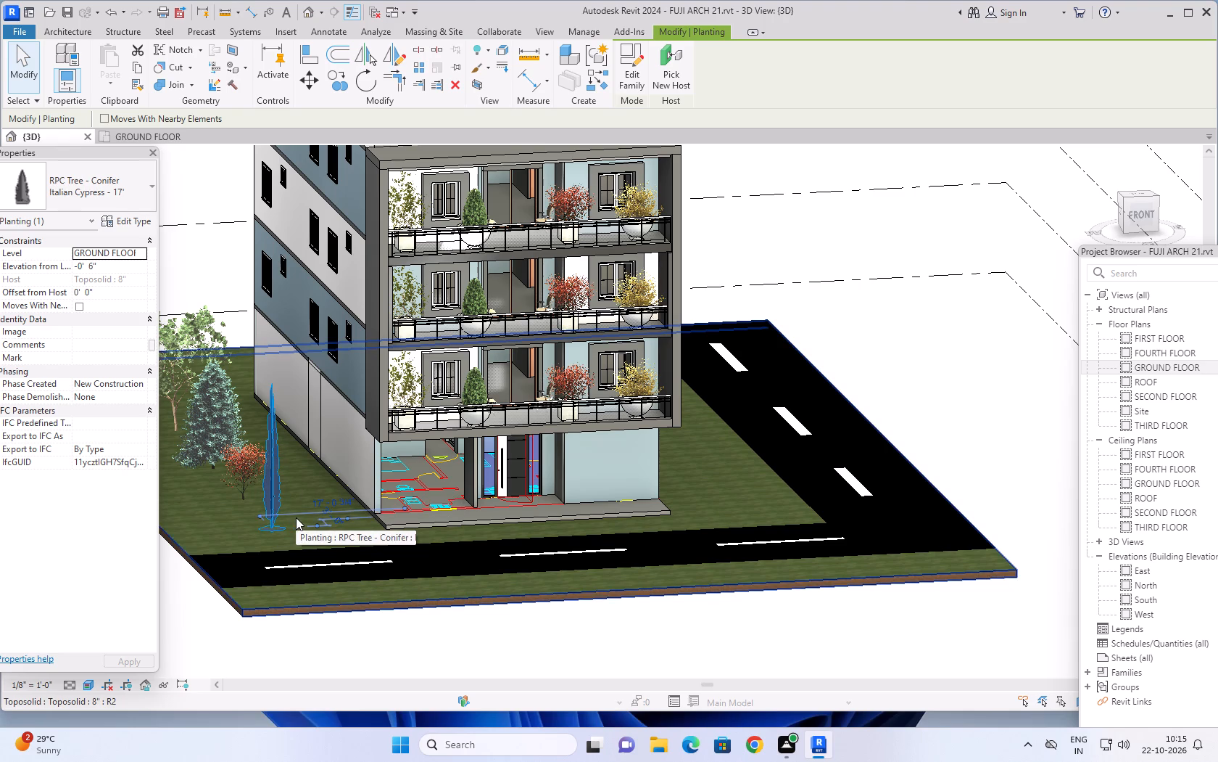
key("Delete")
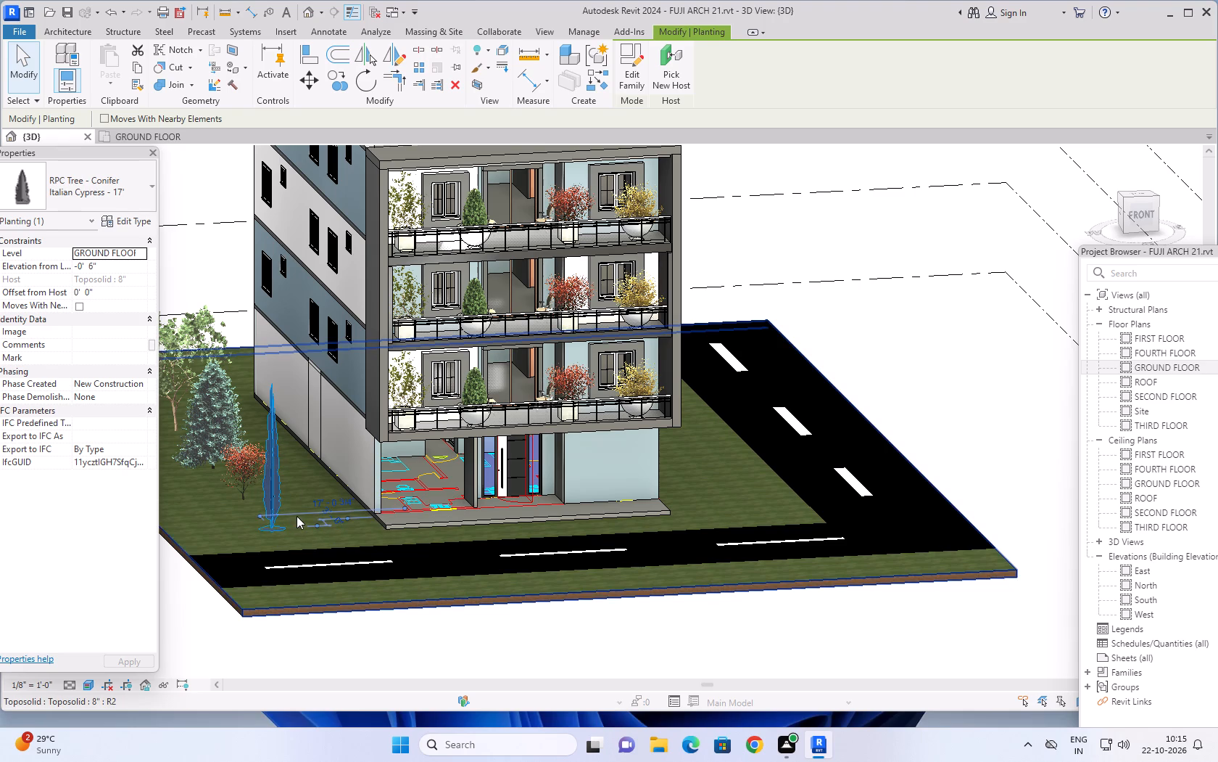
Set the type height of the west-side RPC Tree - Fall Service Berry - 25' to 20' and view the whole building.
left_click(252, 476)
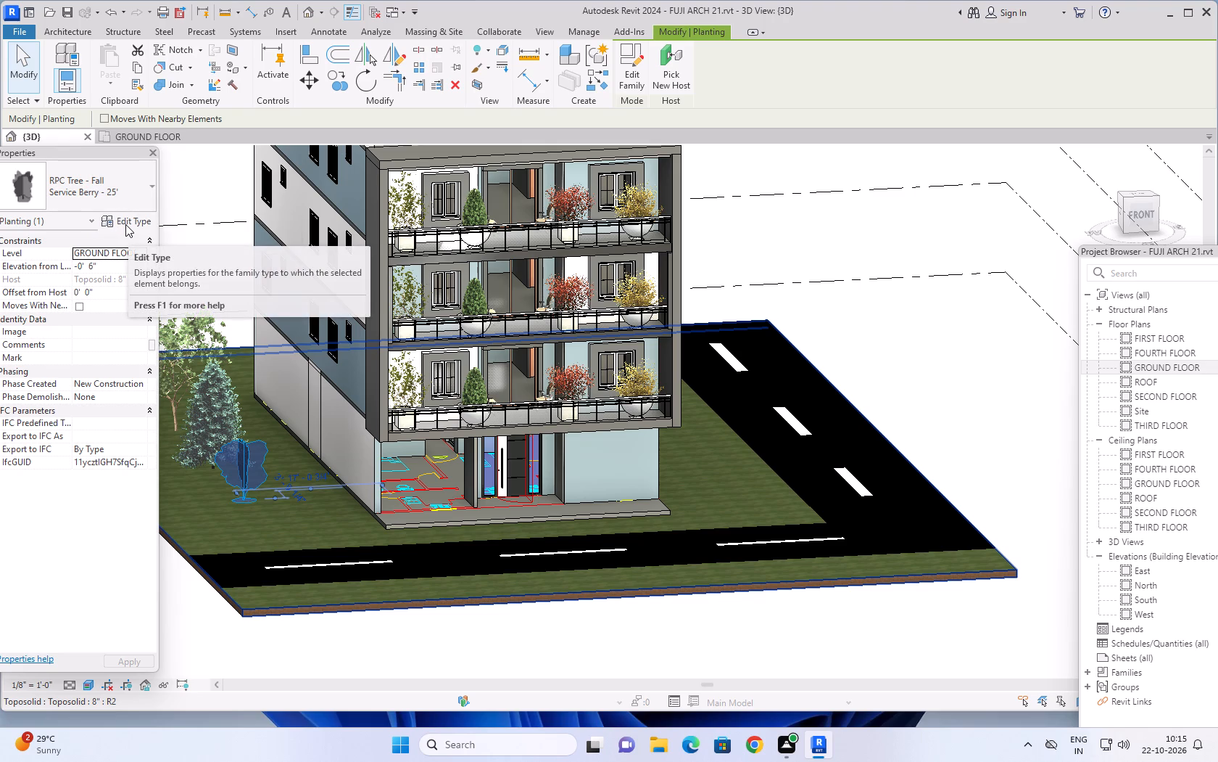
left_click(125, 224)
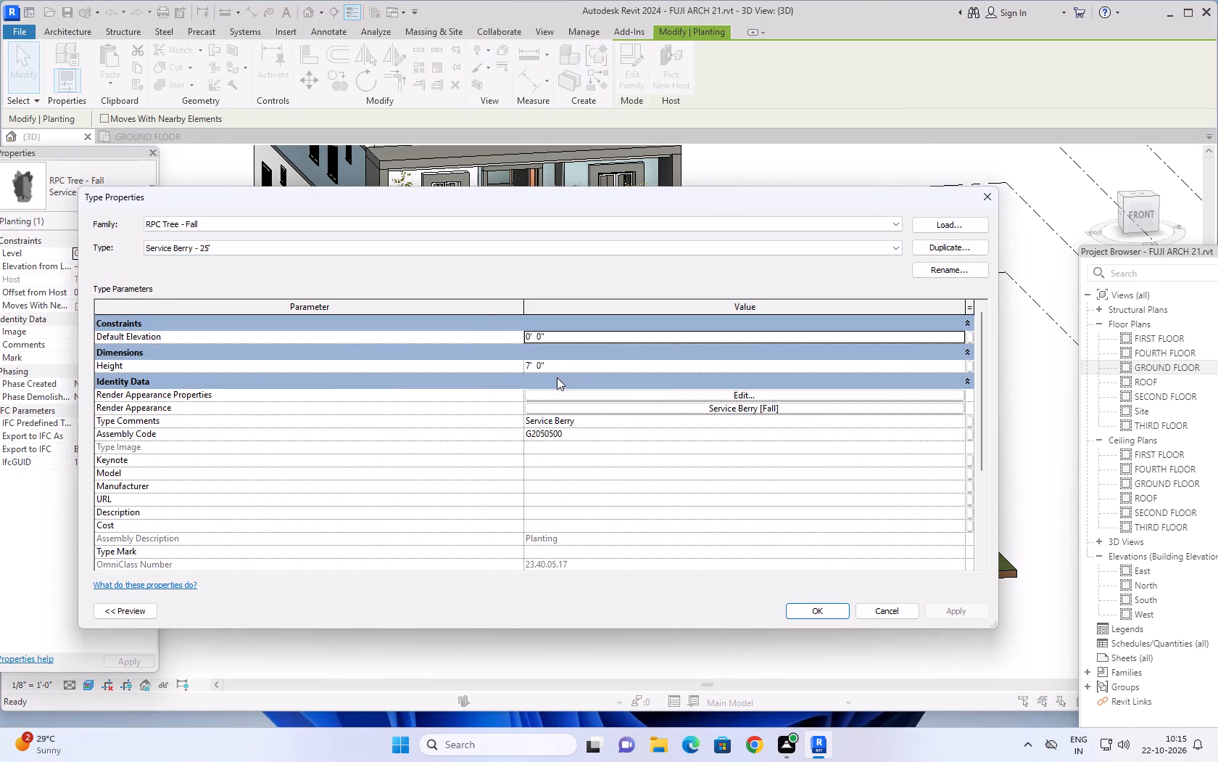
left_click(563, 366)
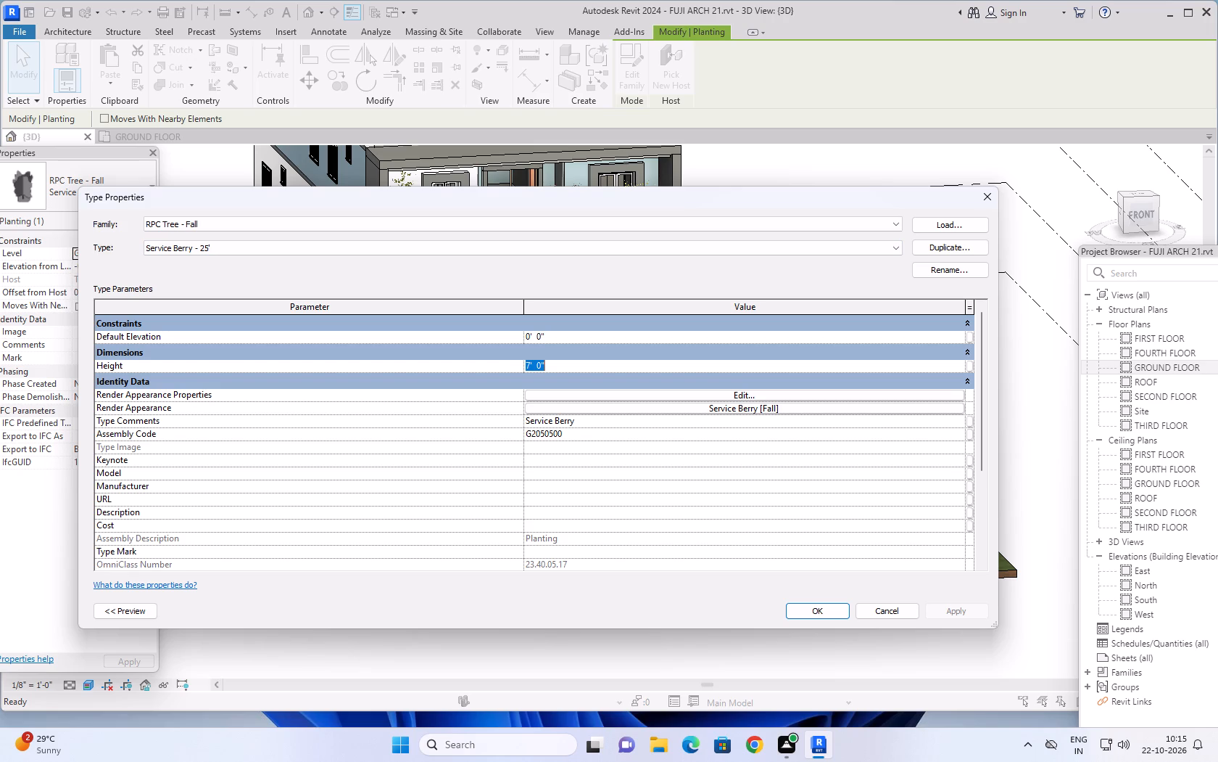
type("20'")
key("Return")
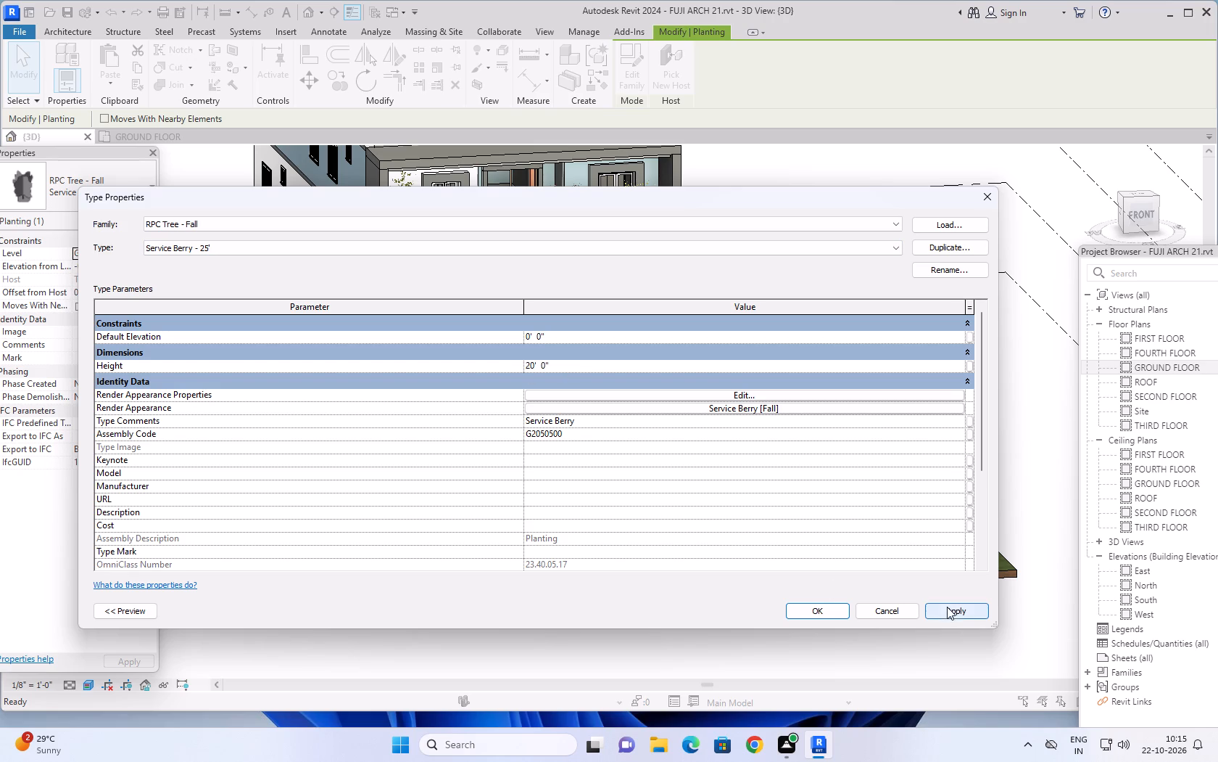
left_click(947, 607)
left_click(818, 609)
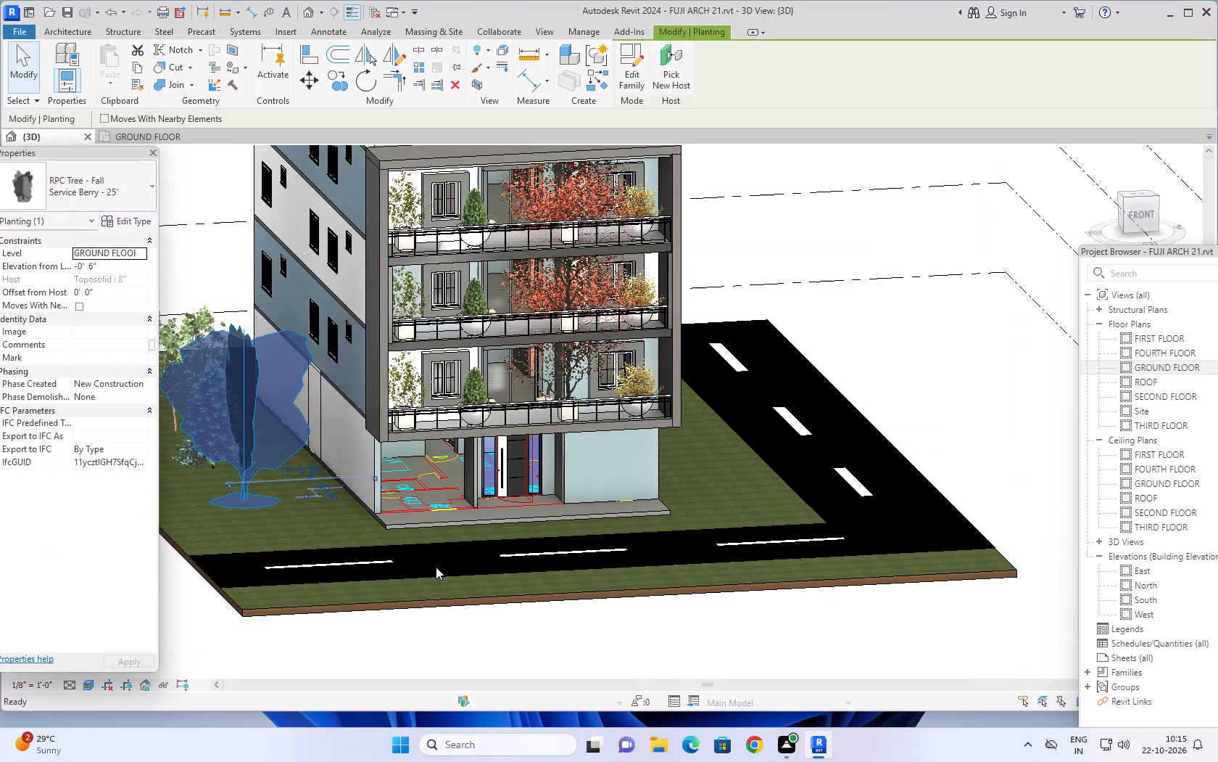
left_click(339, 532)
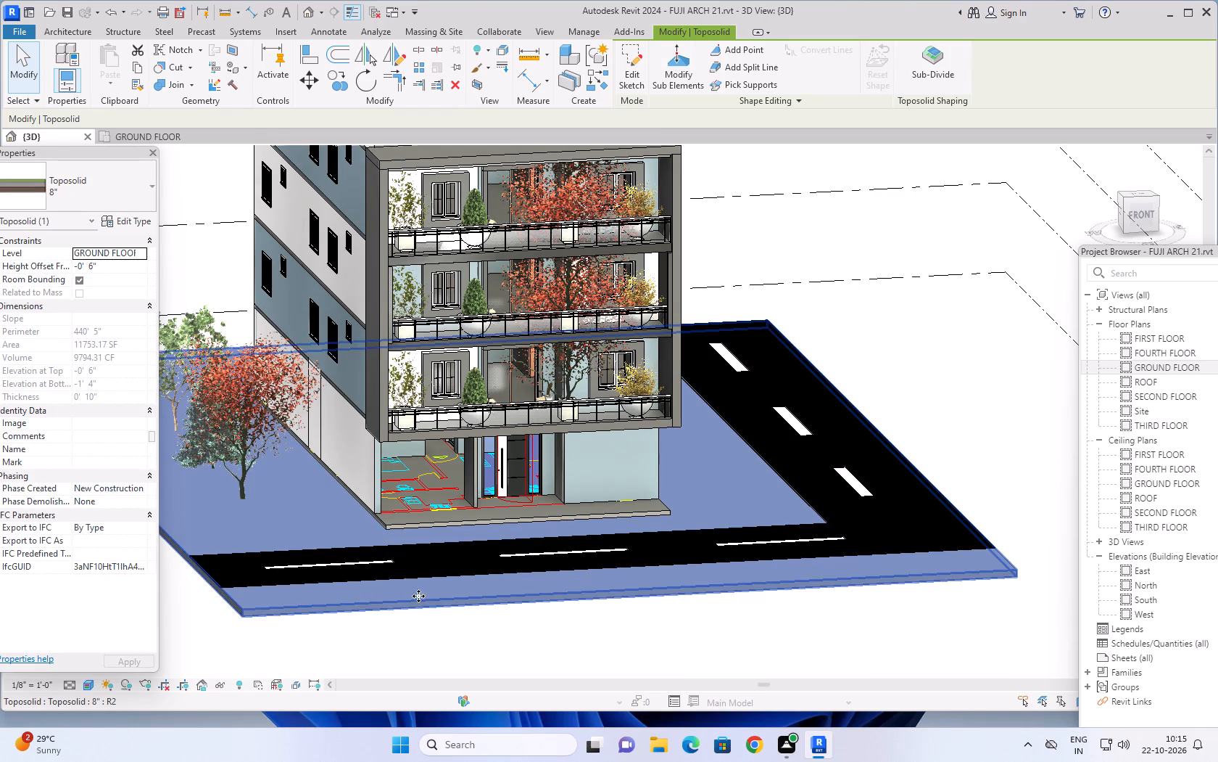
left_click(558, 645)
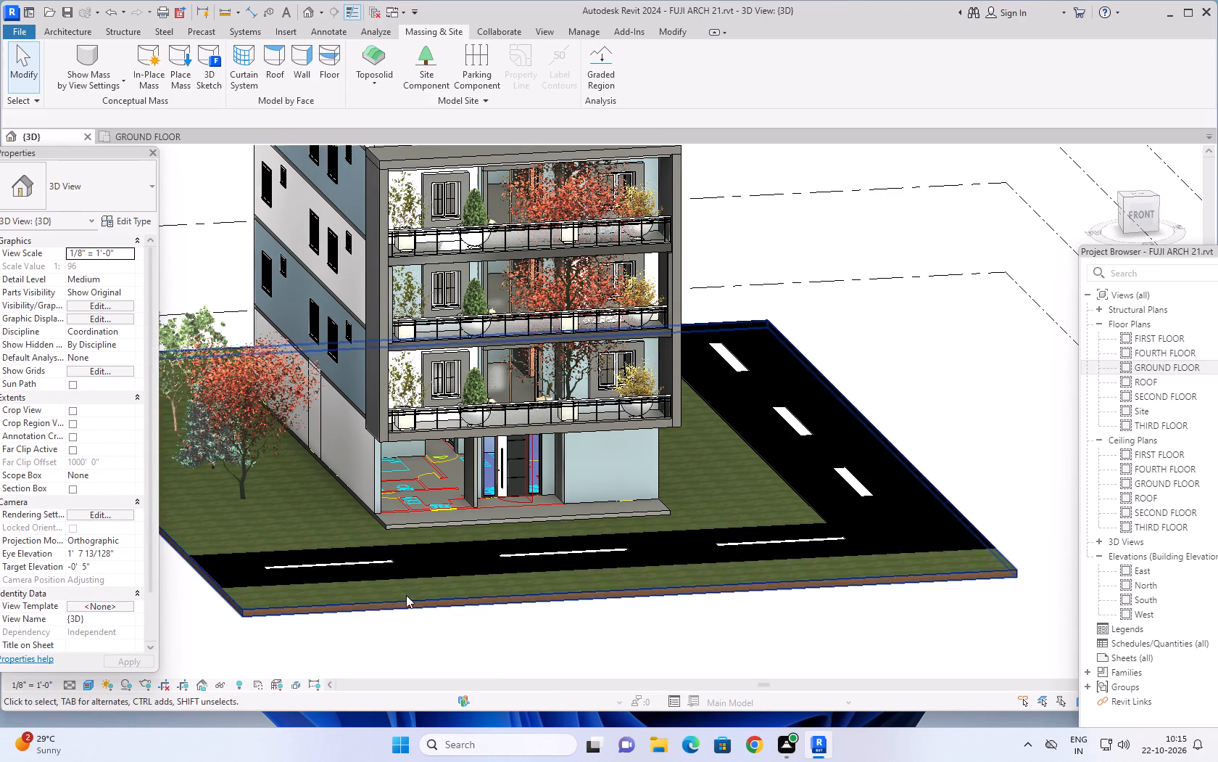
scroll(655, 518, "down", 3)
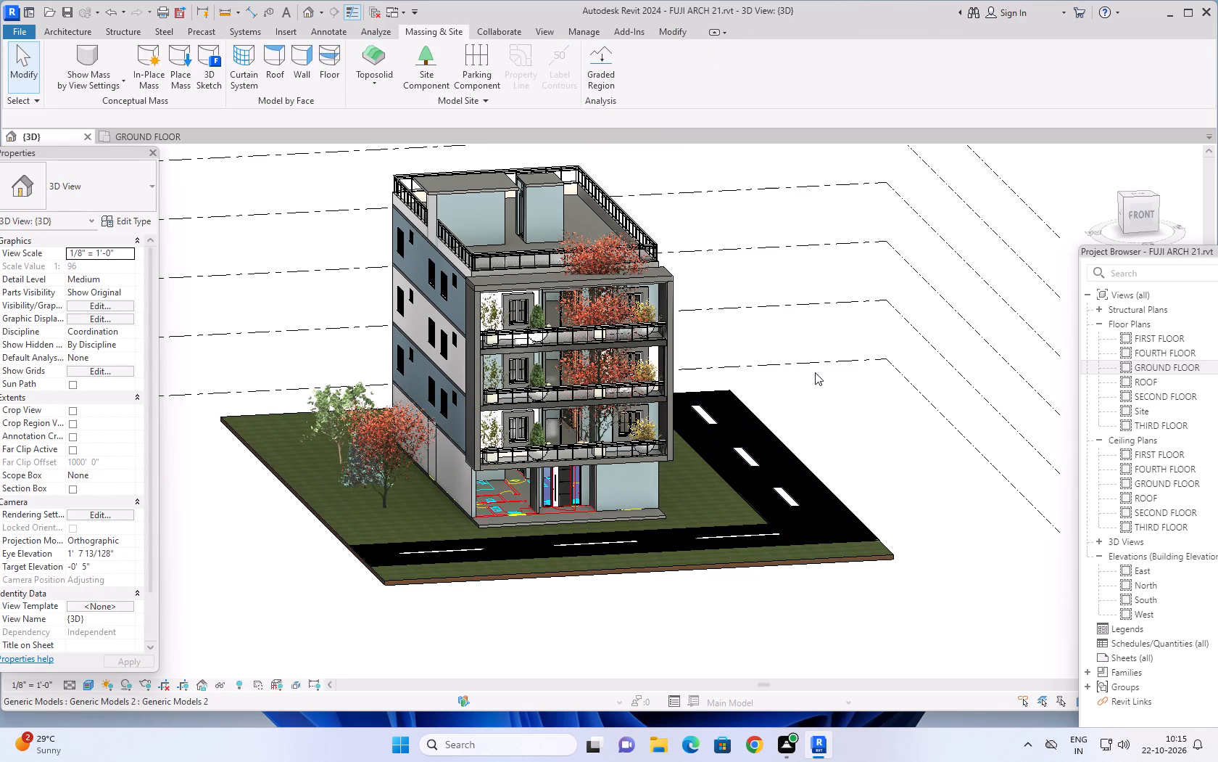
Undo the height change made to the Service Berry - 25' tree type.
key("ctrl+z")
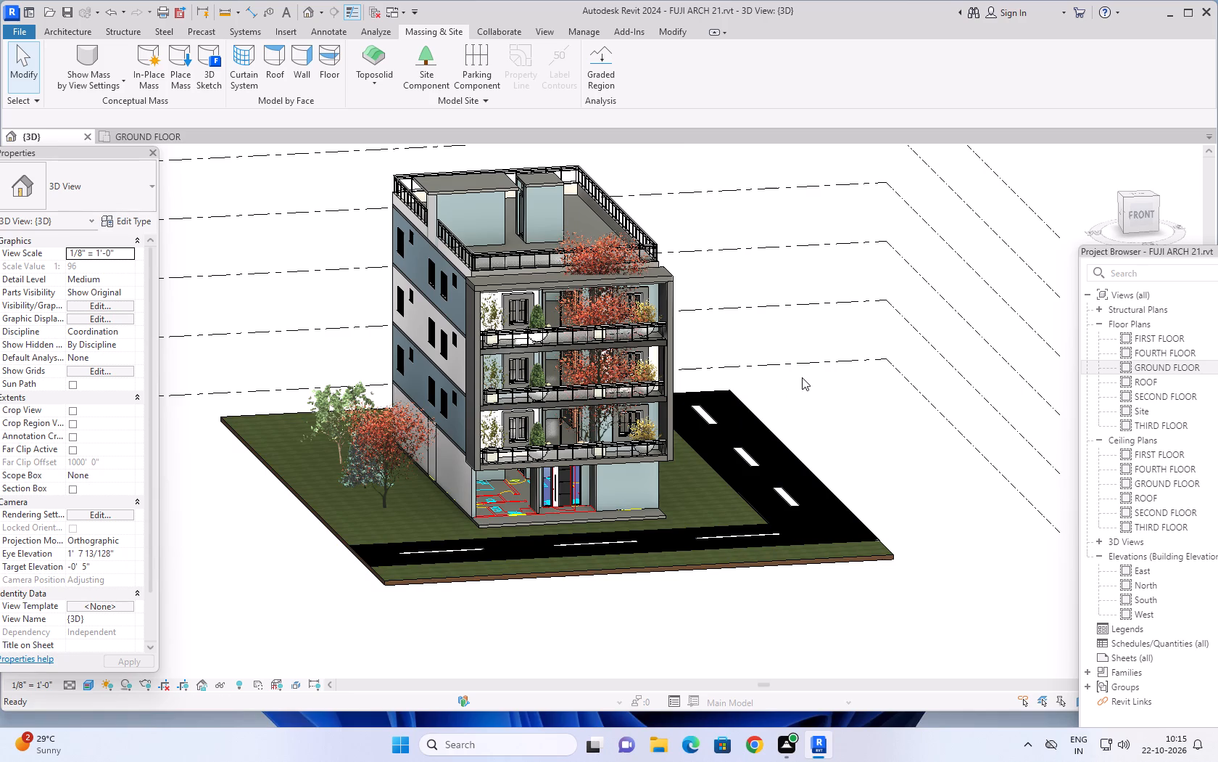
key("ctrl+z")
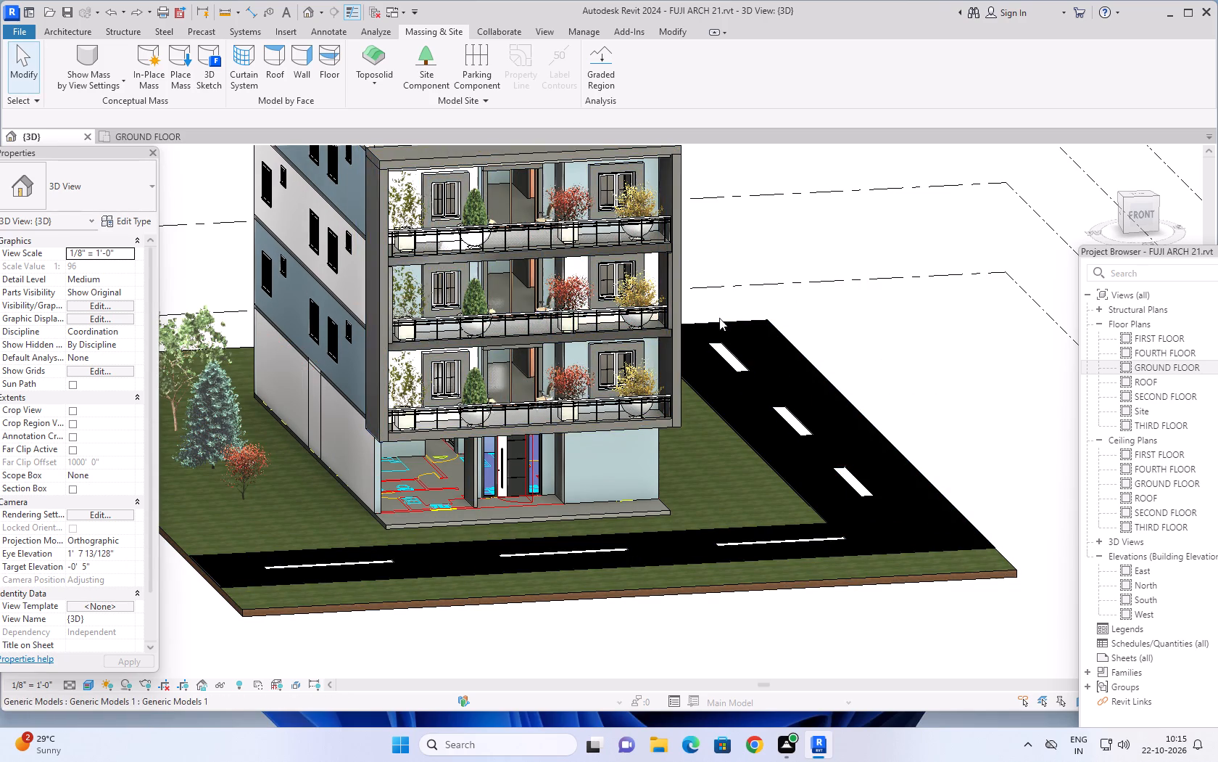
Duplicate the type of the west-side RPC Tree - Fall Service Berry - 25', accepting the suggested name.
middle_click_drag(879, 351, 872, 377)
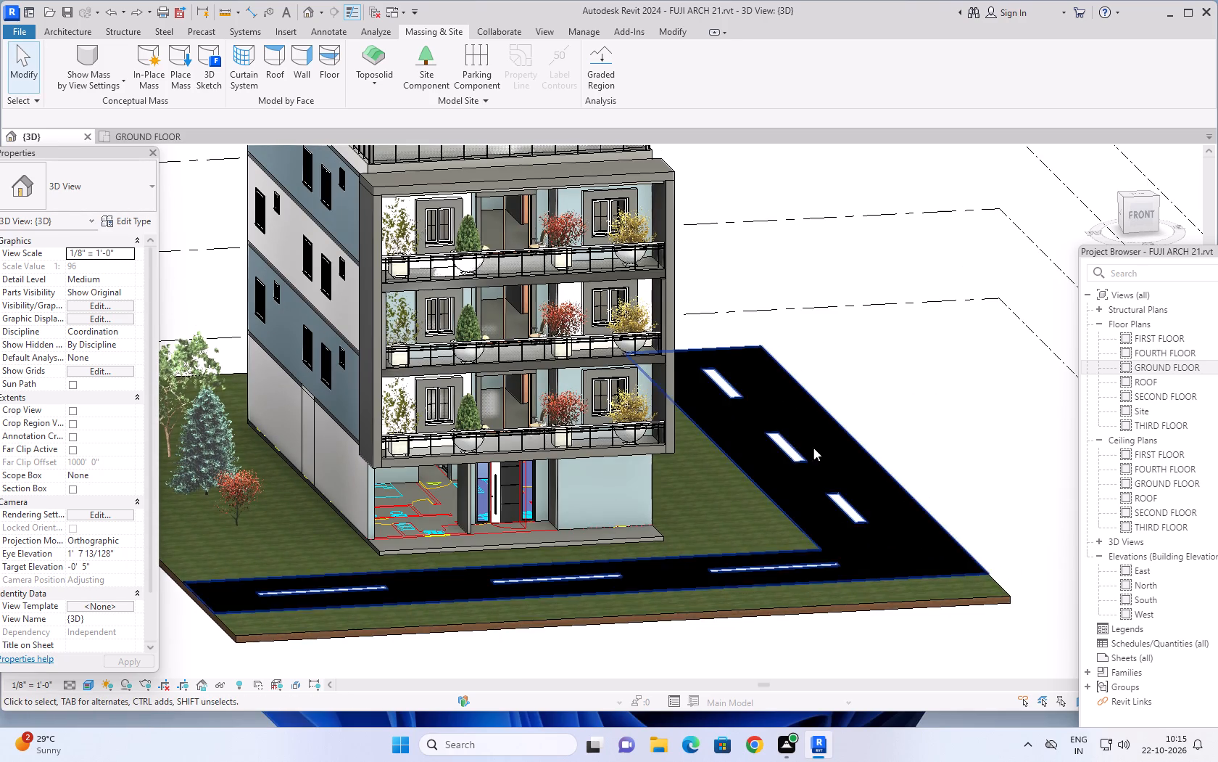
middle_click_drag(691, 536, 605, 519)
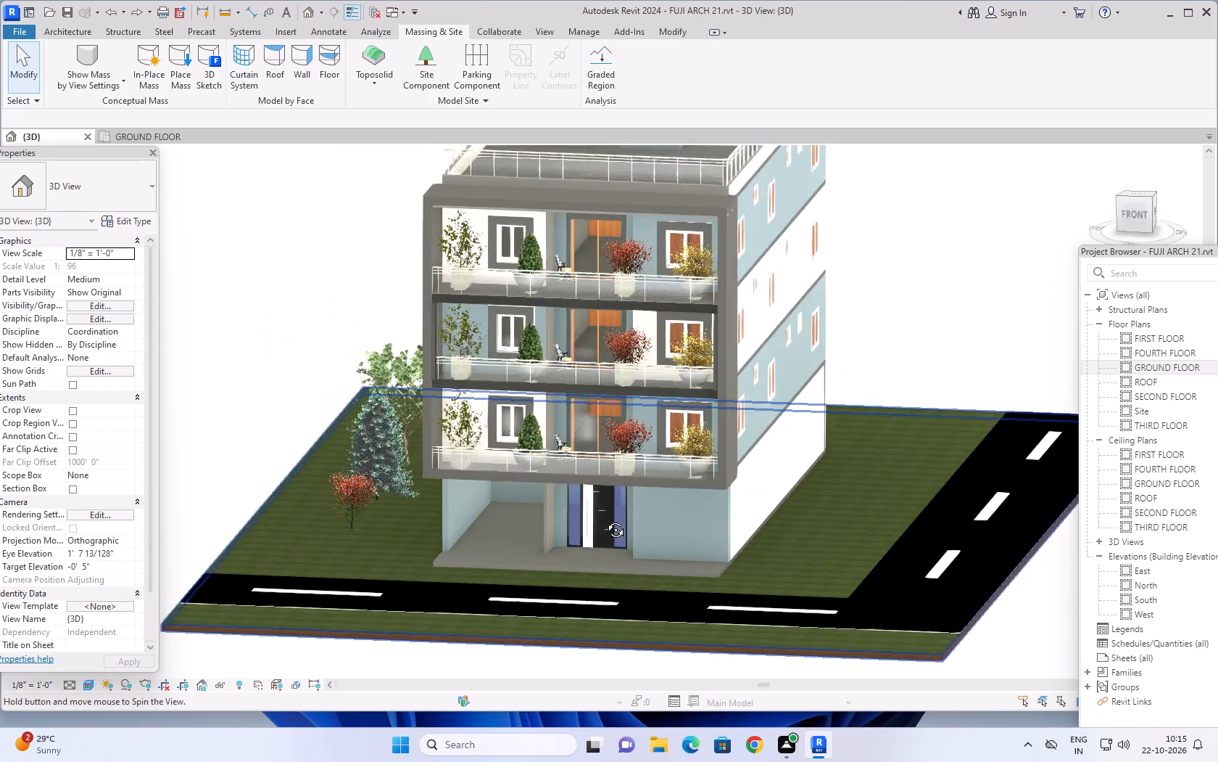
middle_click_drag(605, 519, 656, 513)
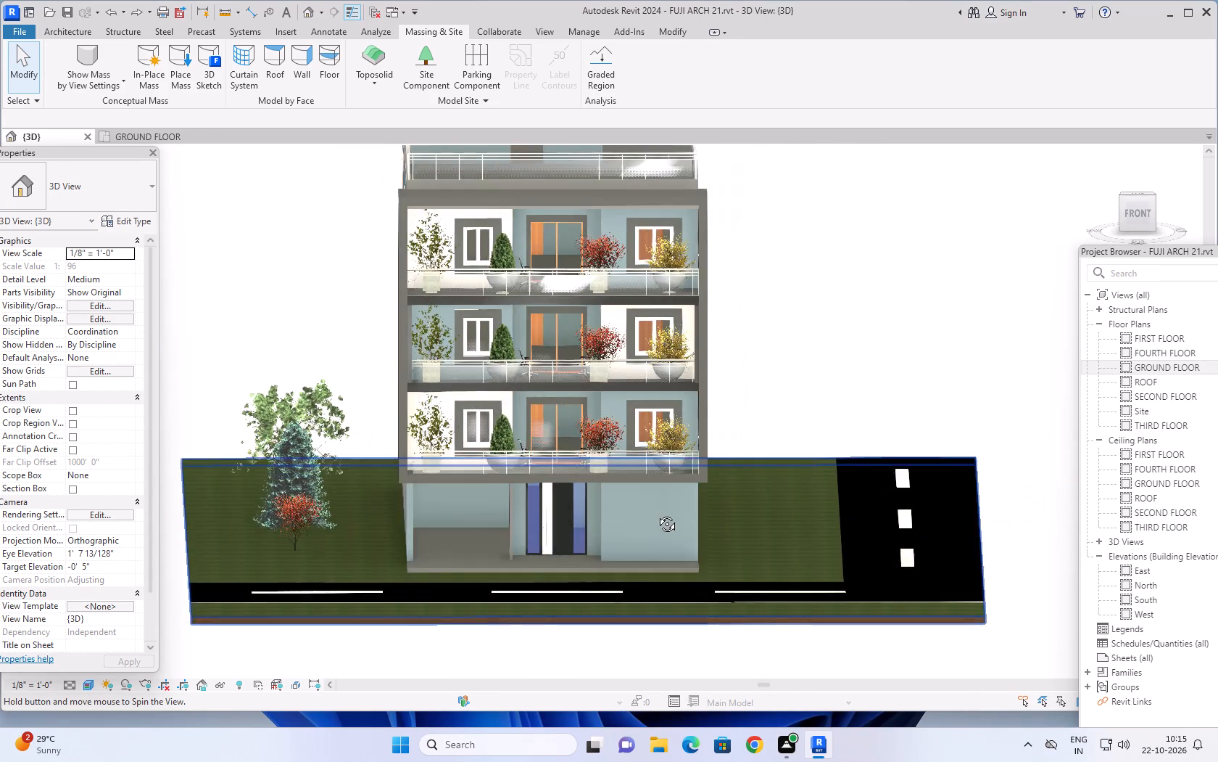
middle_click_drag(656, 513, 713, 521)
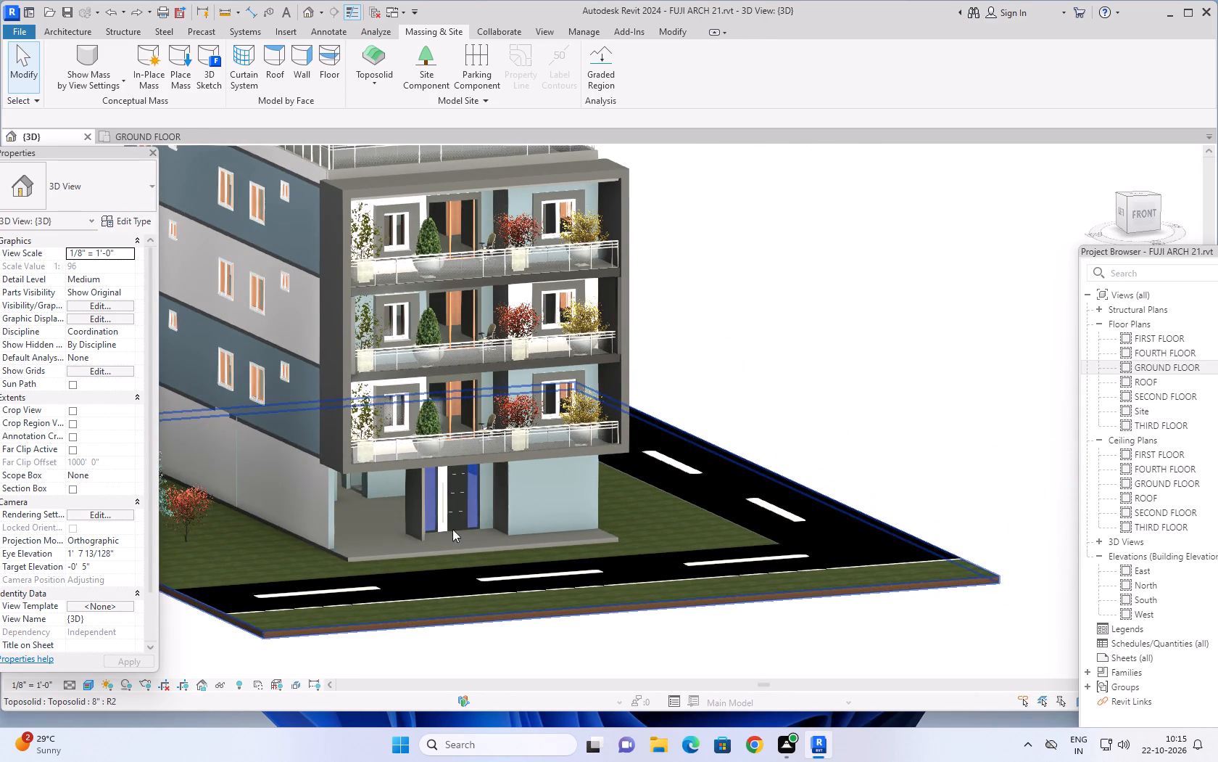
middle_click_drag(327, 516, 547, 544)
scroll(437, 538, "up", 2)
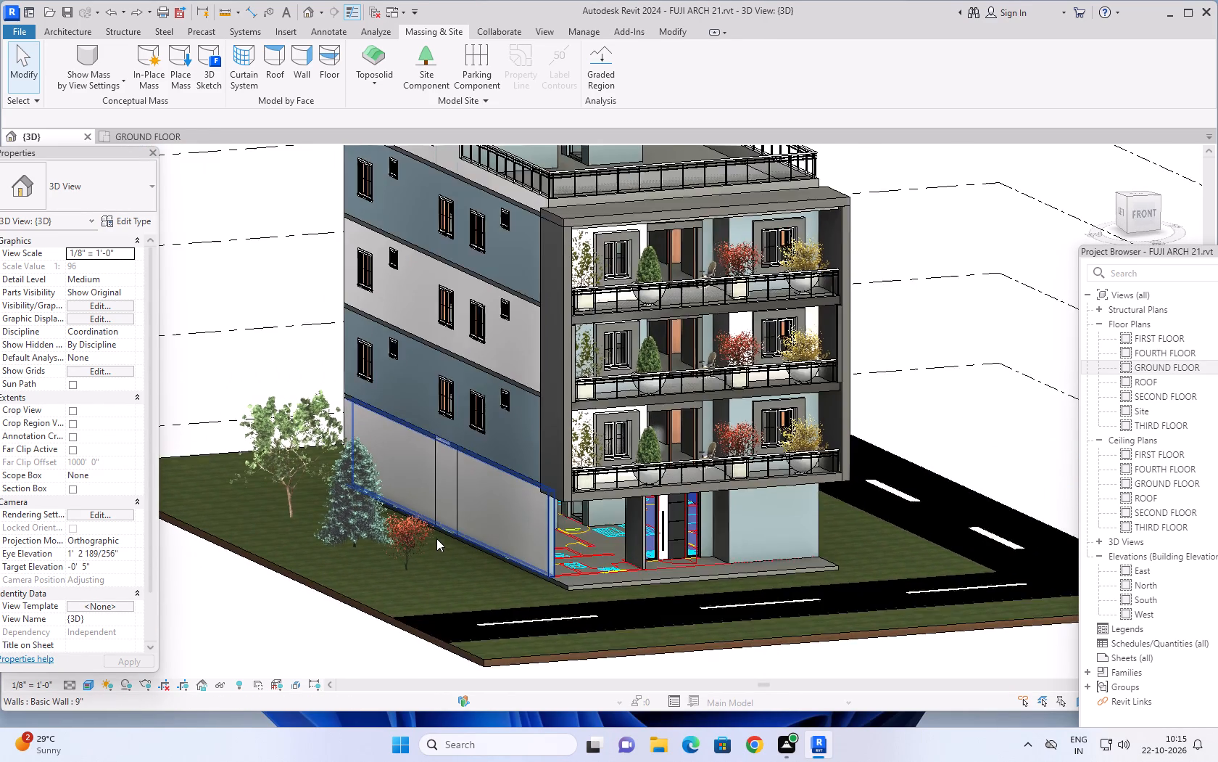
scroll(436, 538, "up", 2)
left_click(378, 530)
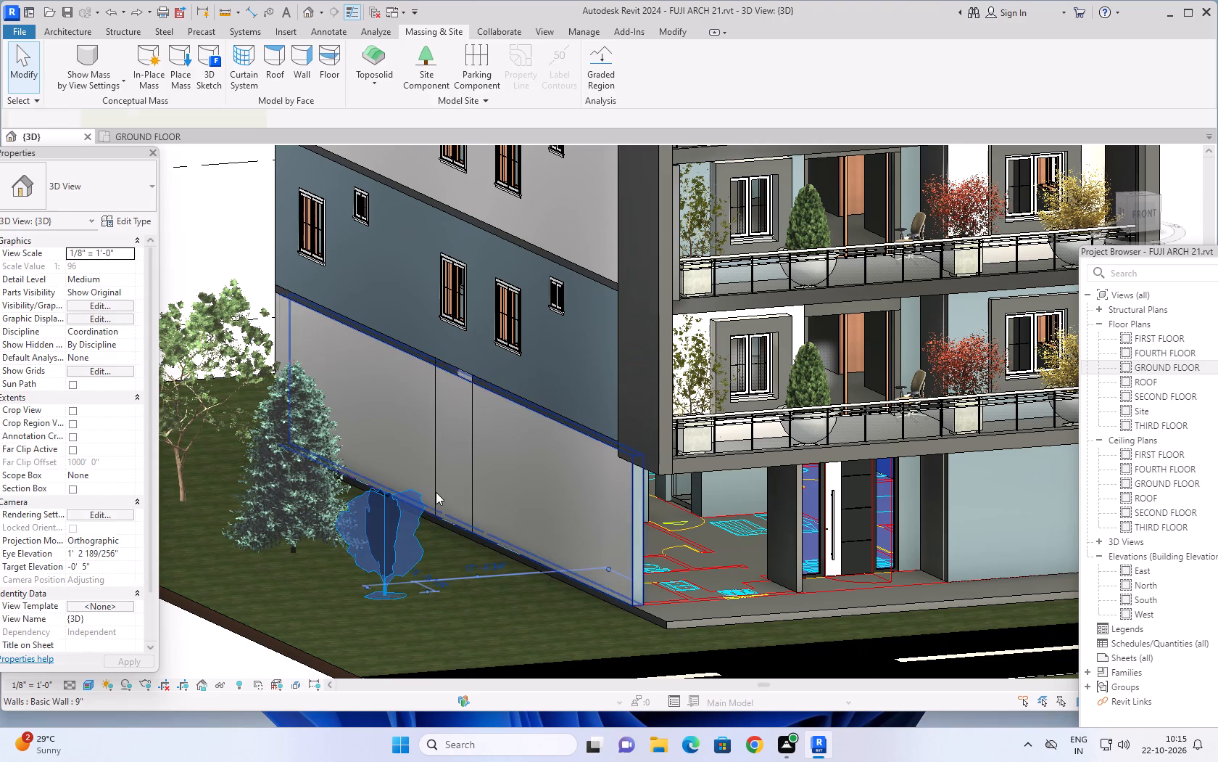
left_click(121, 217)
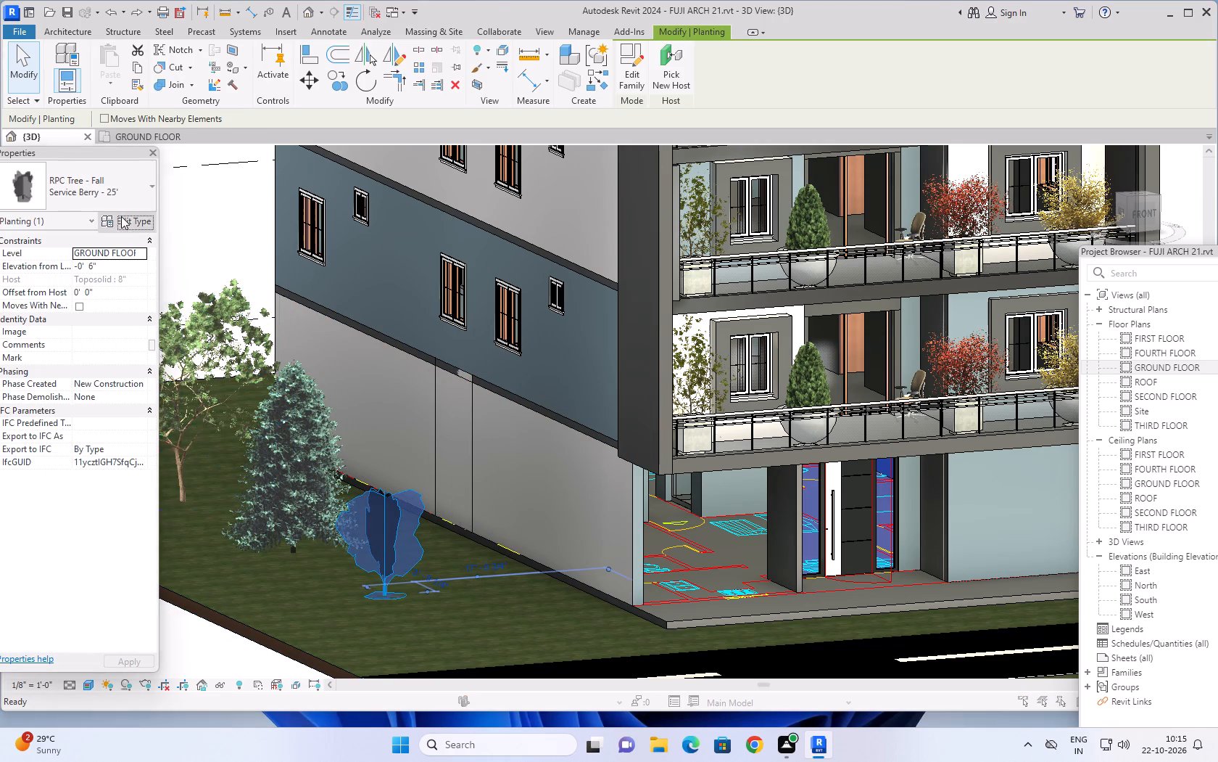
left_click(928, 246)
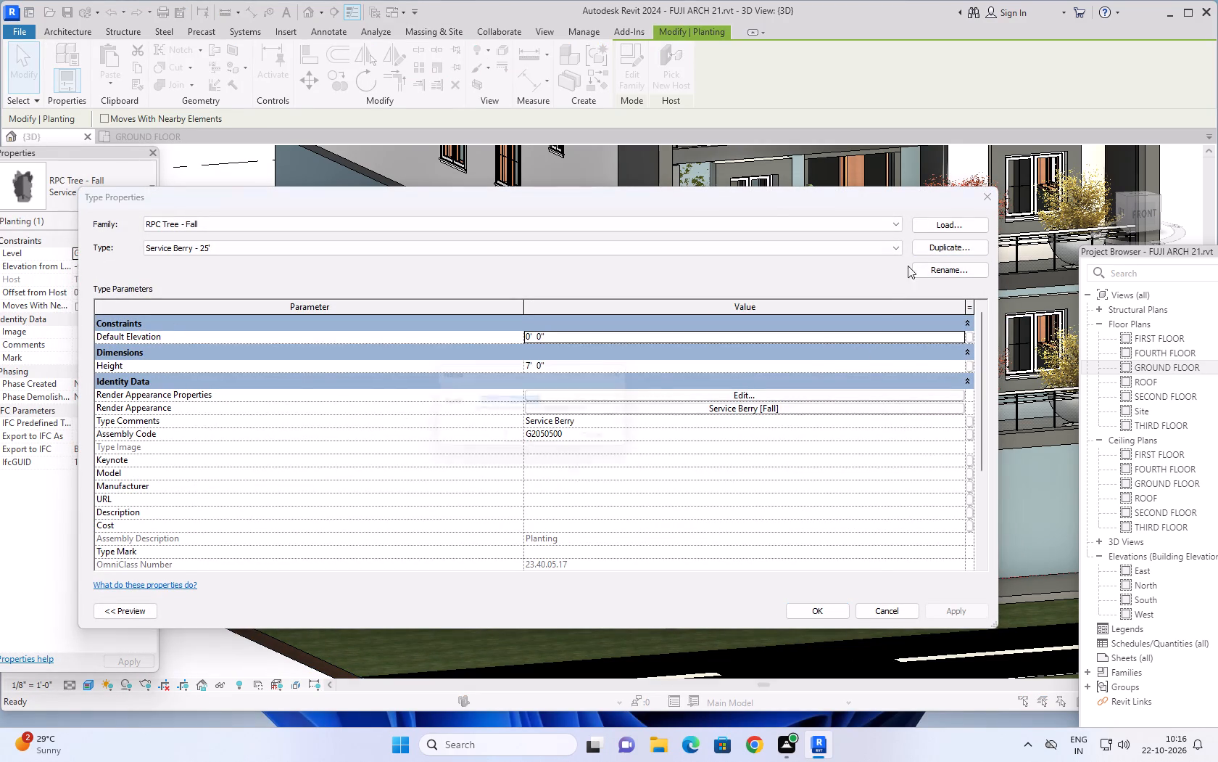
left_click(539, 436)
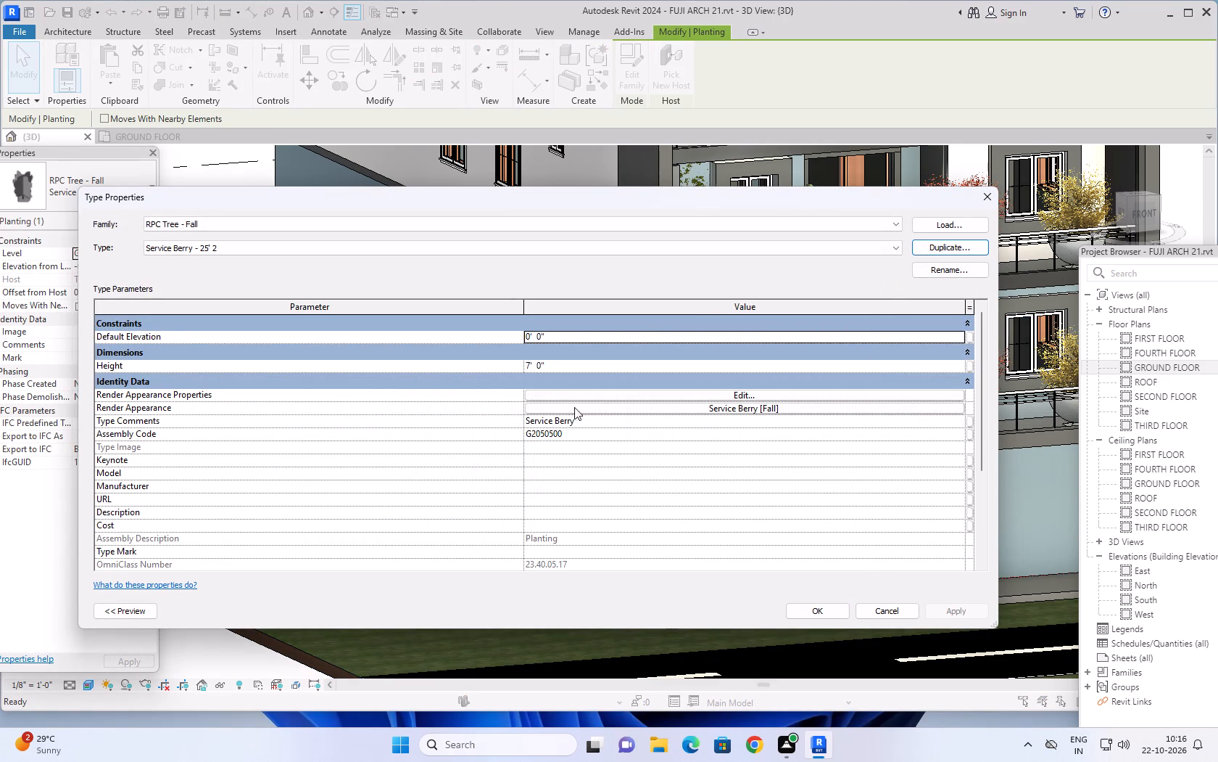
Set the height of the duplicated RPC Tree - Fall Service Berry type on the west side to 20'.
left_click(551, 359)
left_click(588, 346)
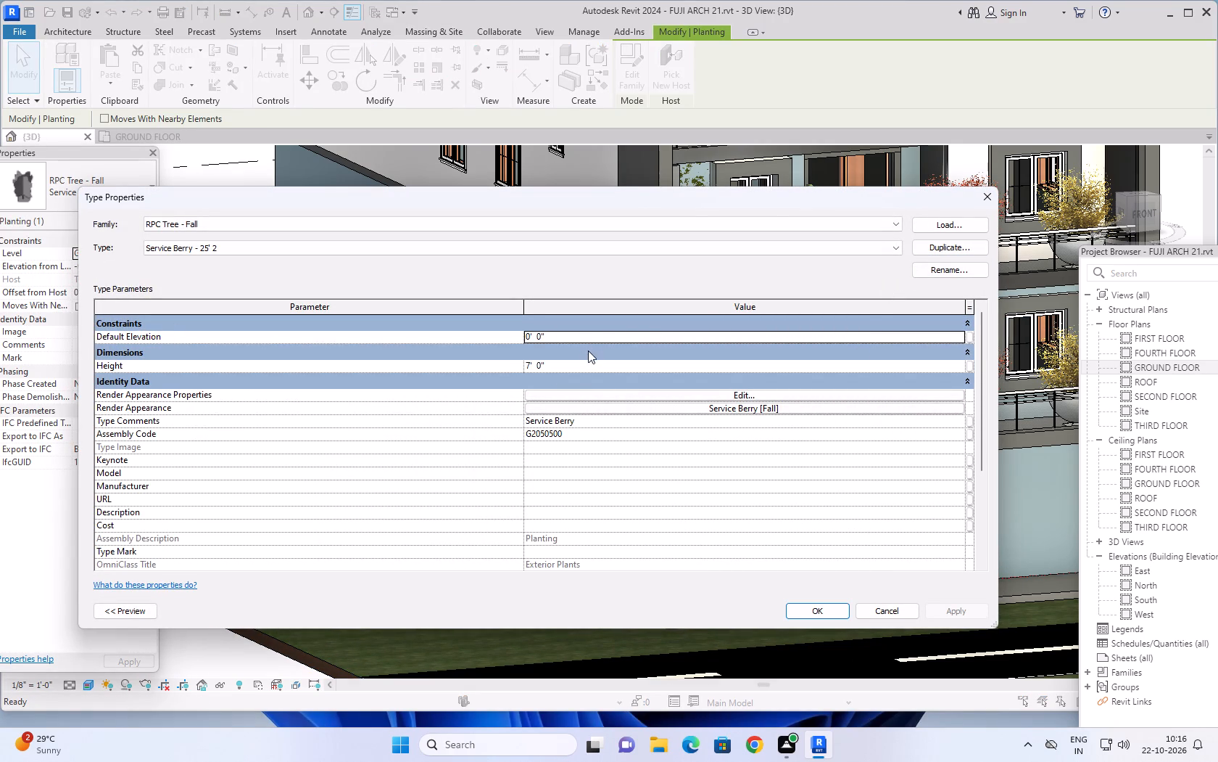
left_click(558, 364)
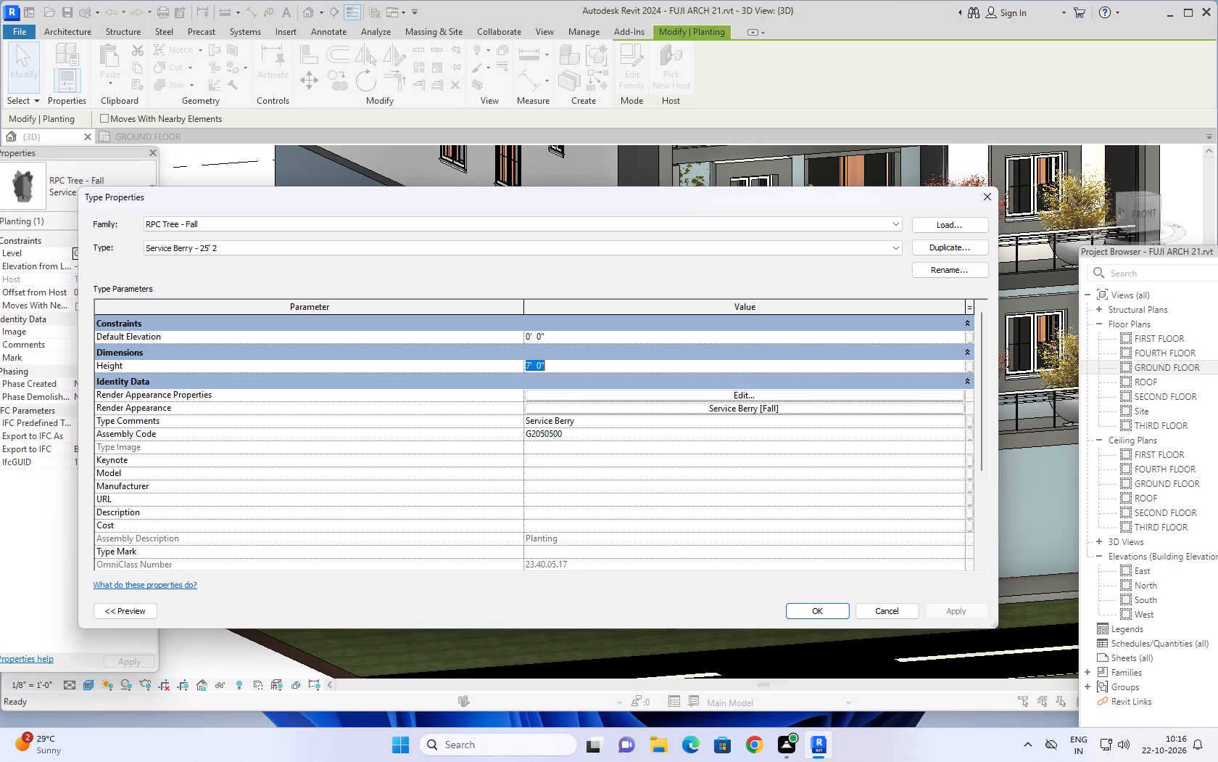
type("20'")
left_click(978, 611)
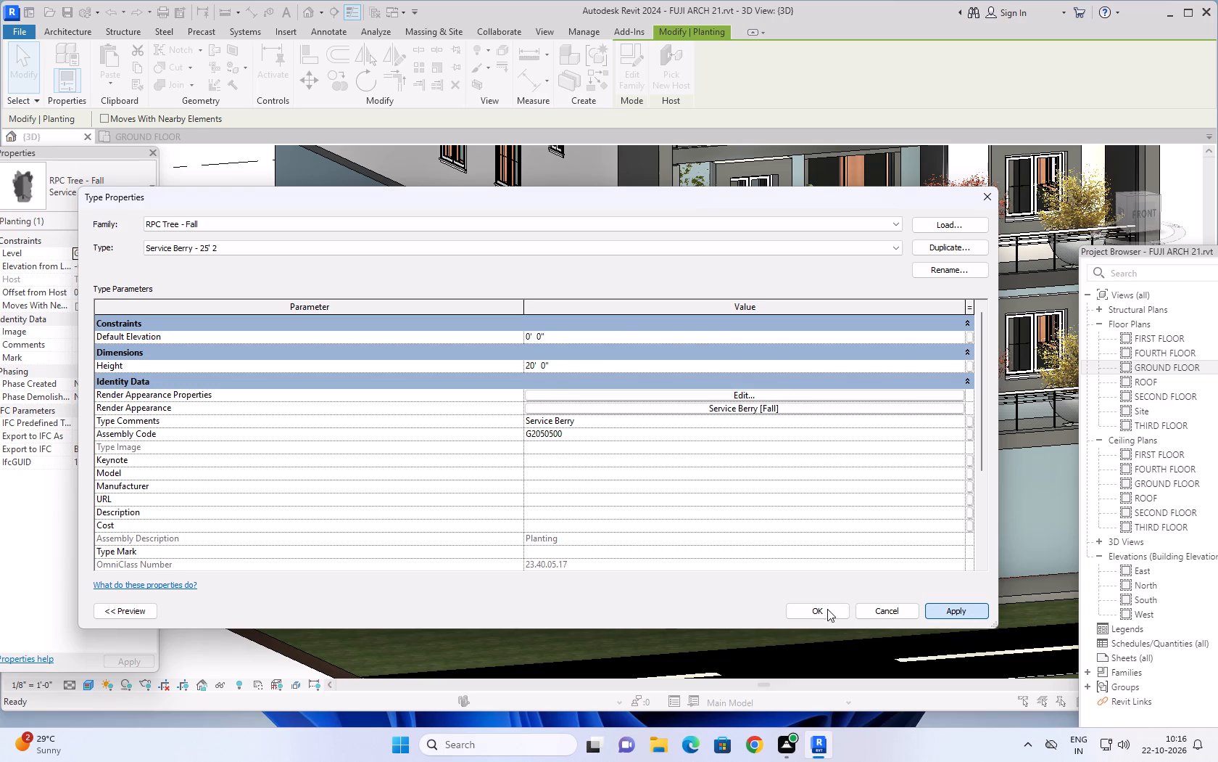
left_click(827, 612)
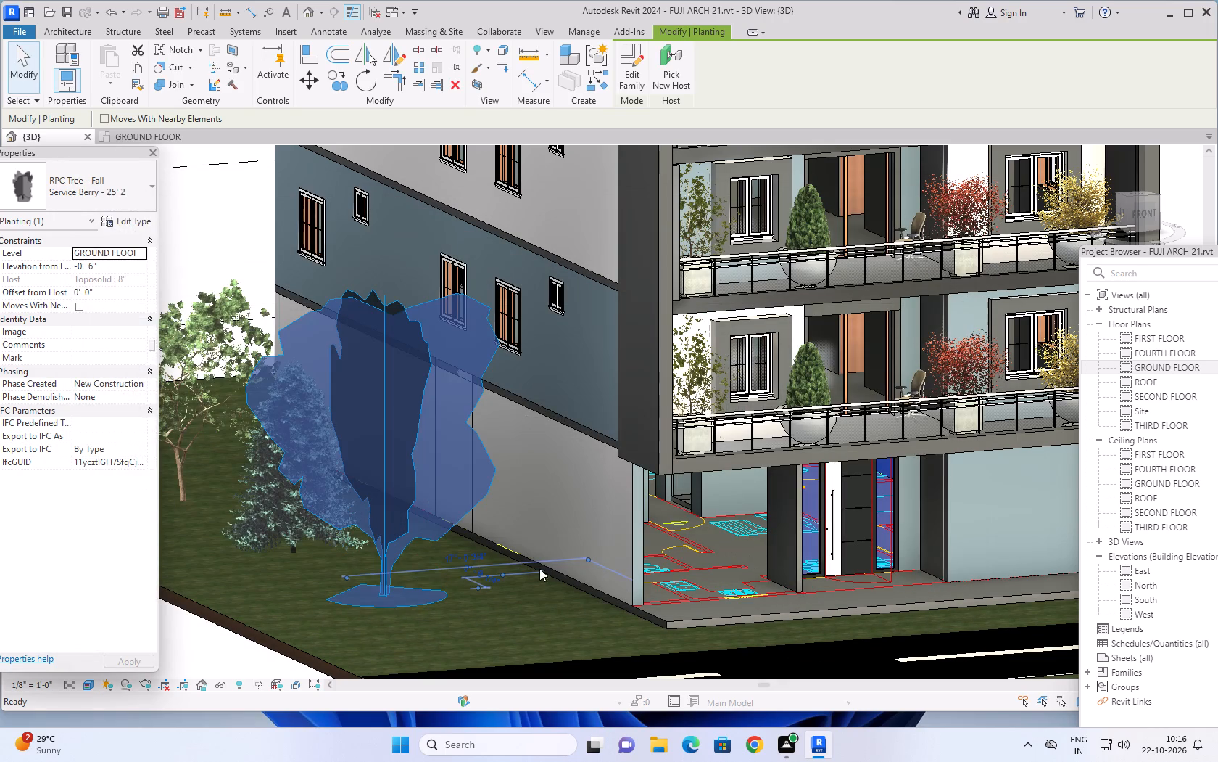
scroll(518, 574, "down", 1)
left_click(371, 607)
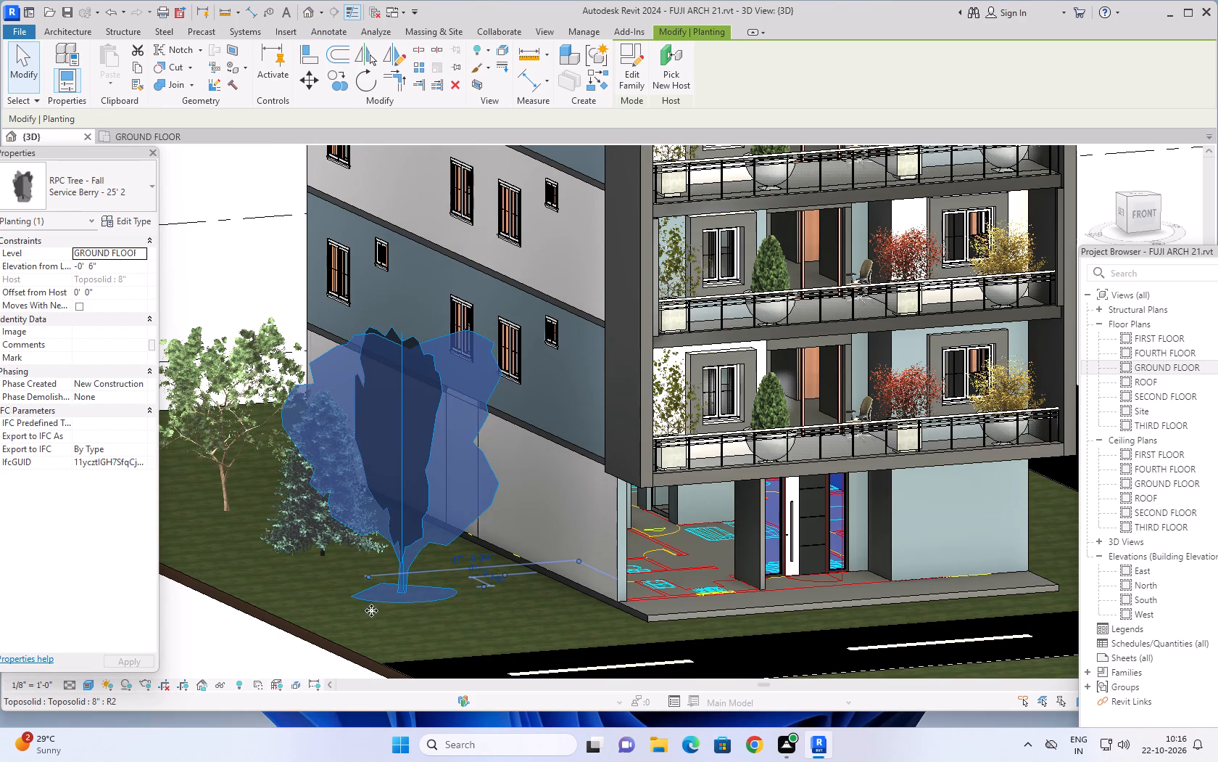
left_click(196, 644)
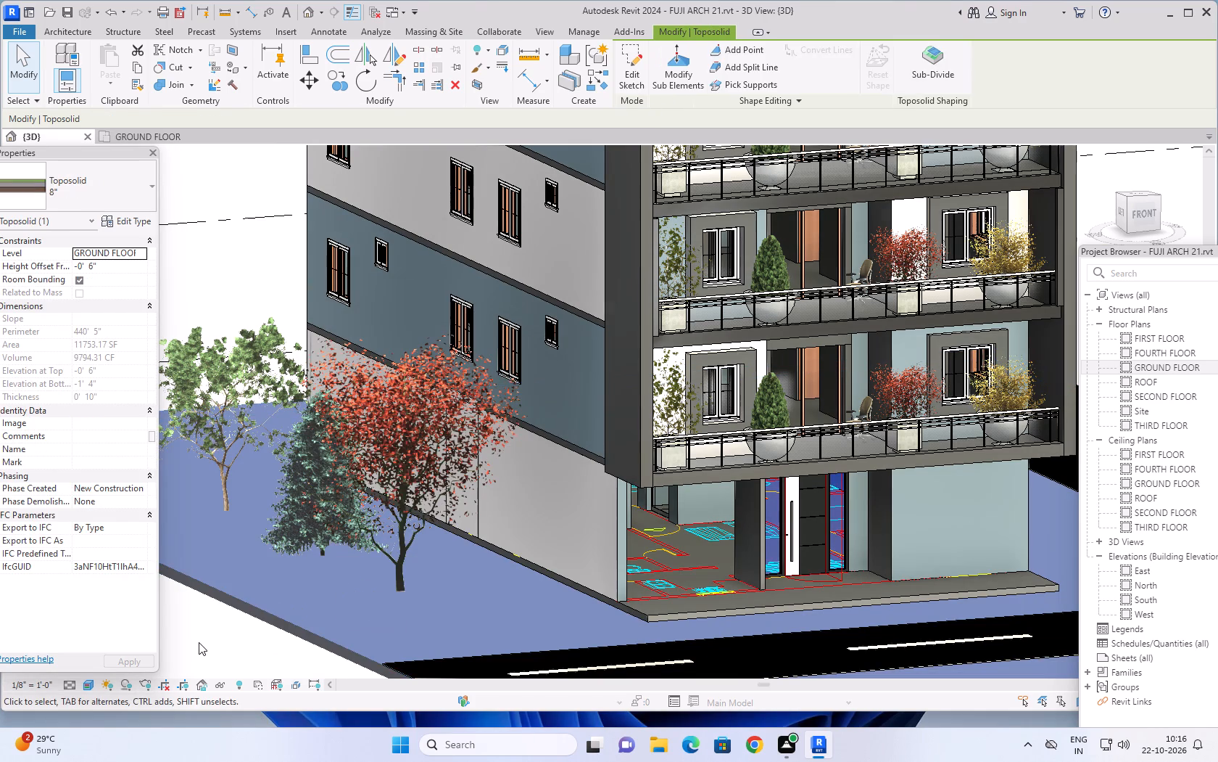
scroll(332, 587, "down", 1)
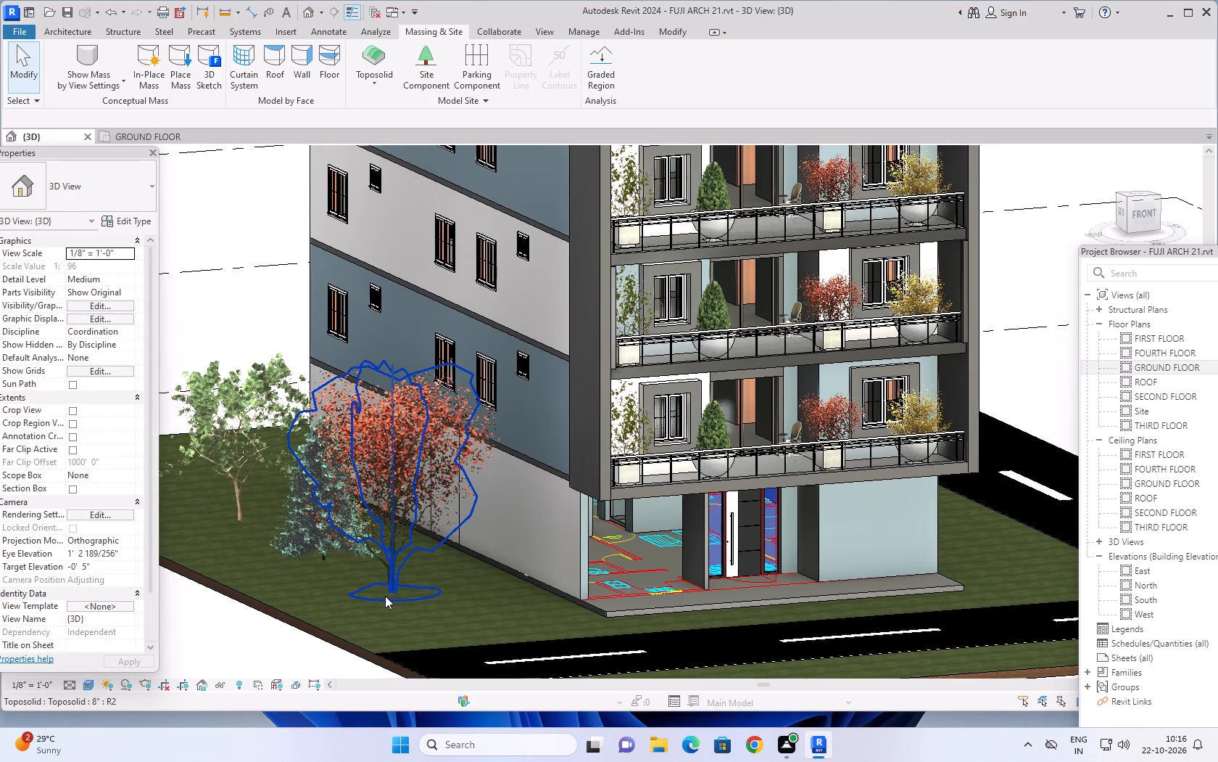
Change the west-side RPC Tree - Conifer Colorado Spruce - 13' to the Chinese Juniper - 7' type.
middle_click_drag(385, 596, 450, 608, "shift")
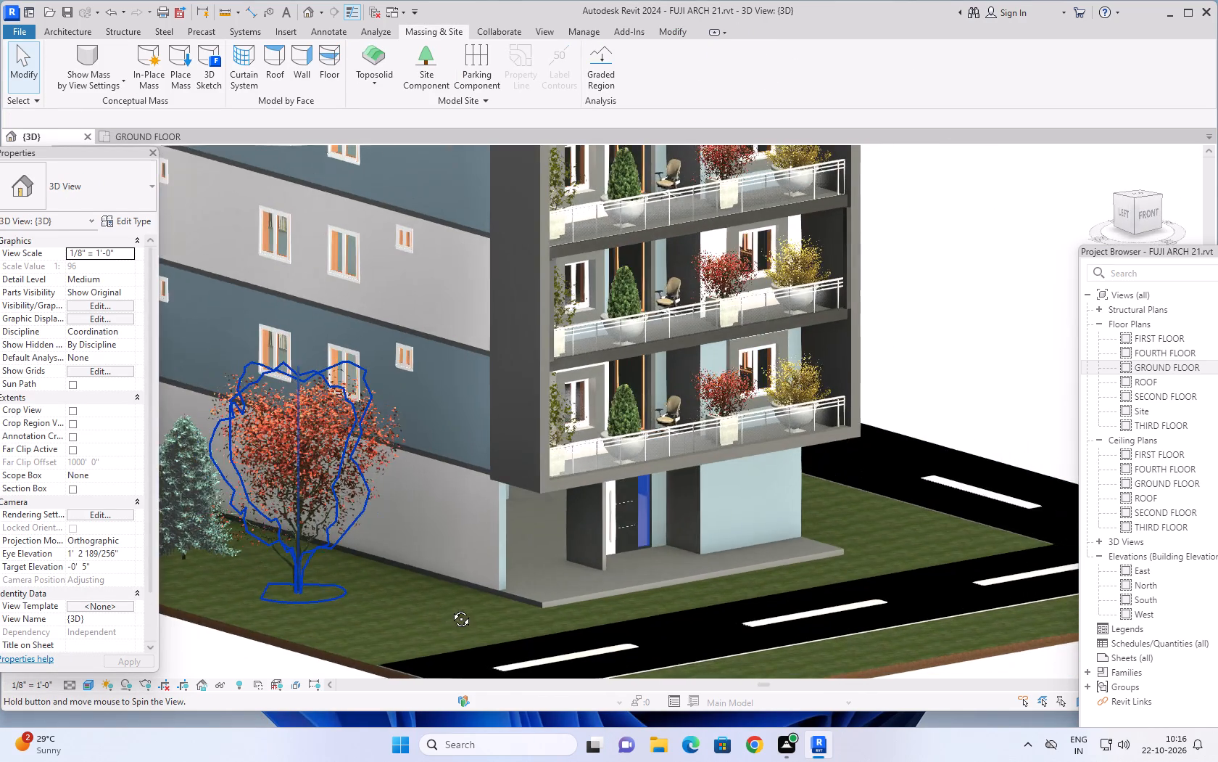
middle_click_drag(450, 608, 466, 607, "shift")
middle_click_drag(333, 573, 458, 566)
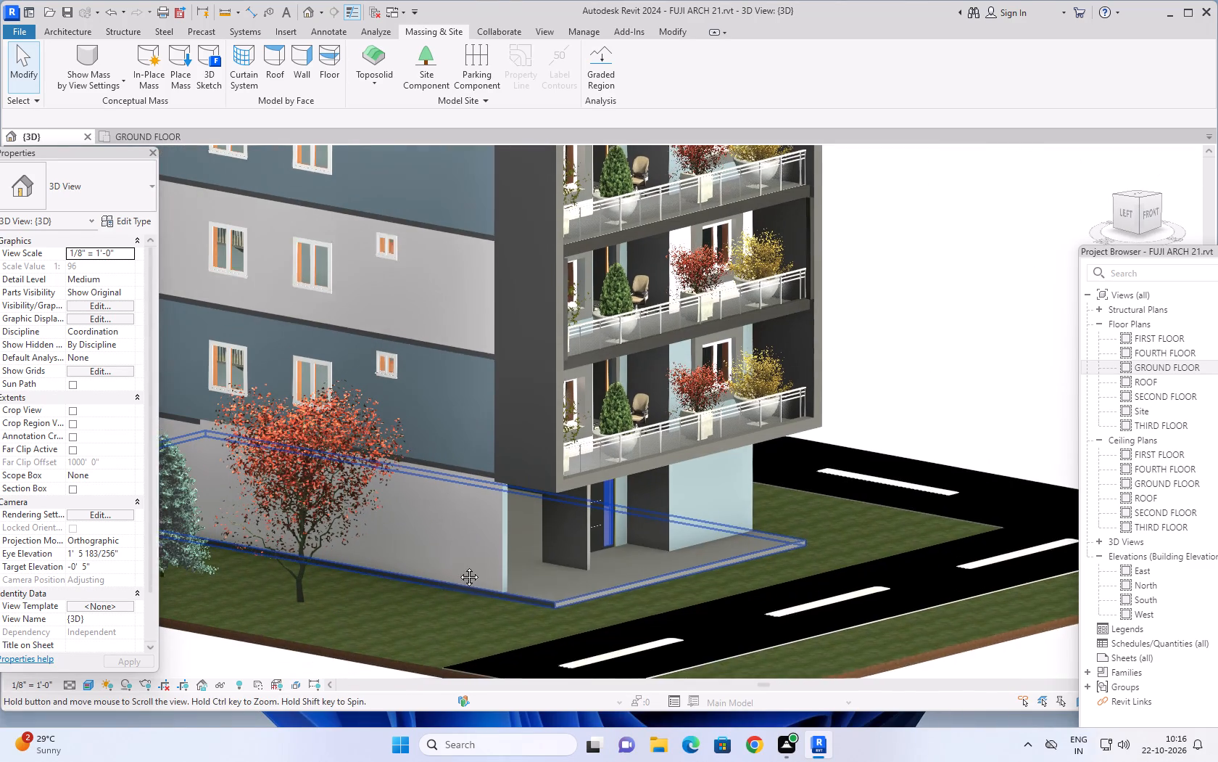
middle_click_drag(458, 566, 541, 570)
scroll(541, 570, "up", 1)
left_click(290, 500)
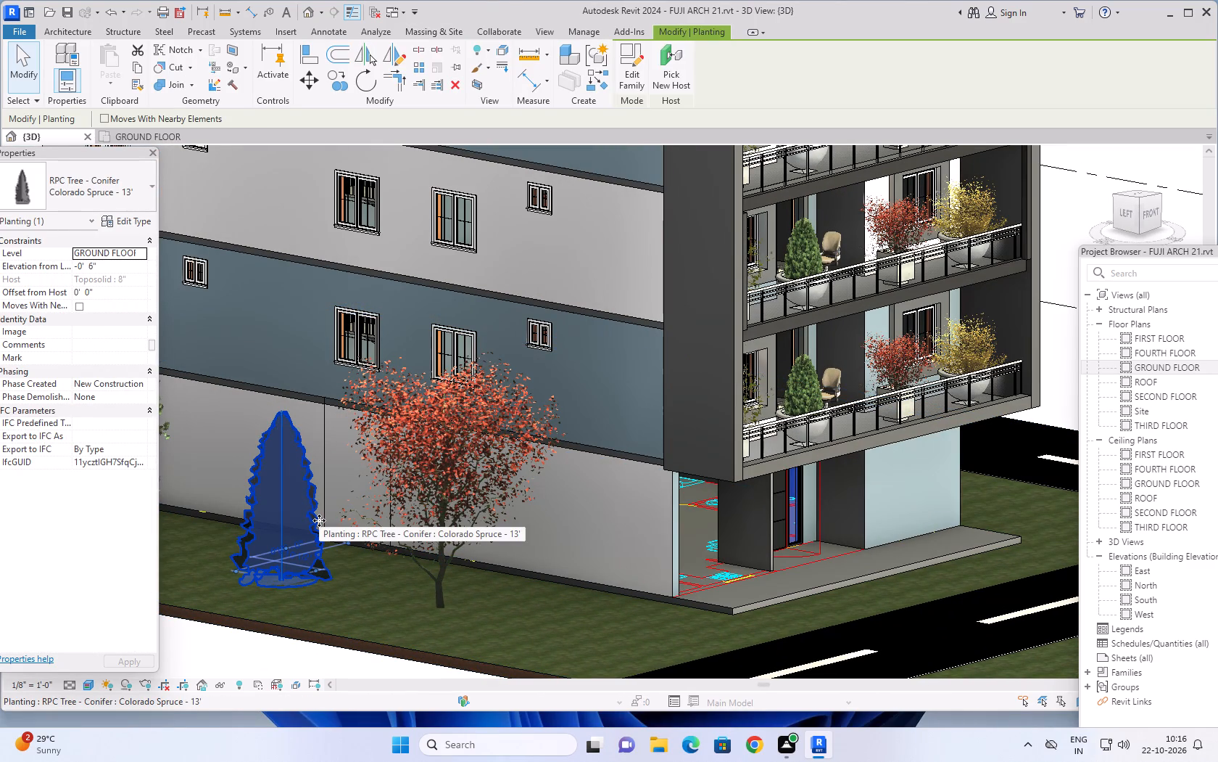
left_click(132, 187)
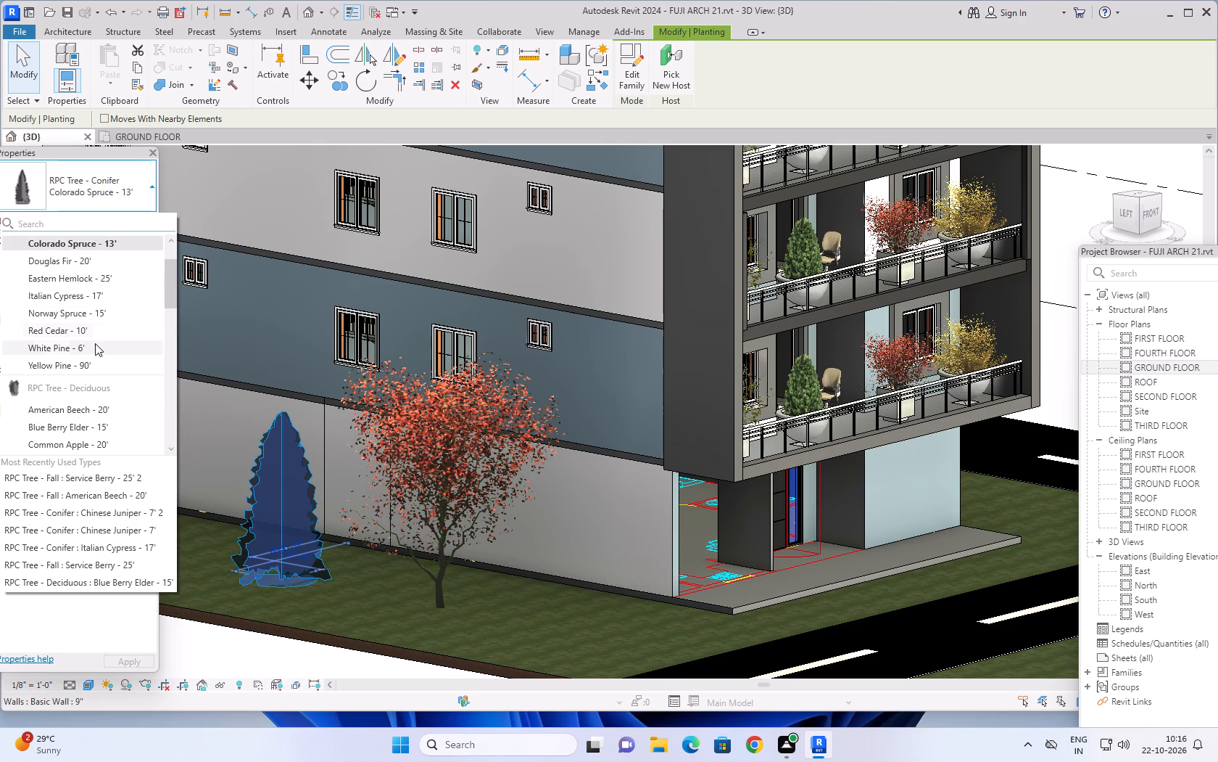
scroll(89, 409, "up", 7)
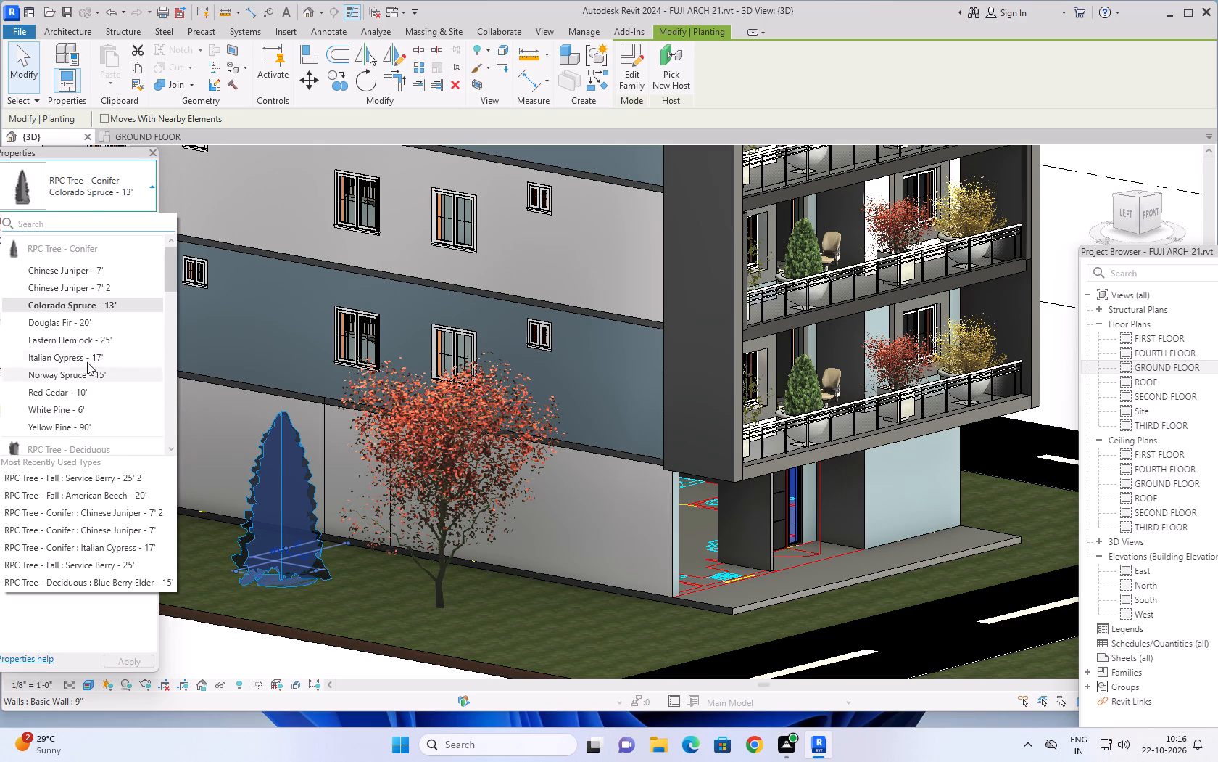
left_click(80, 272)
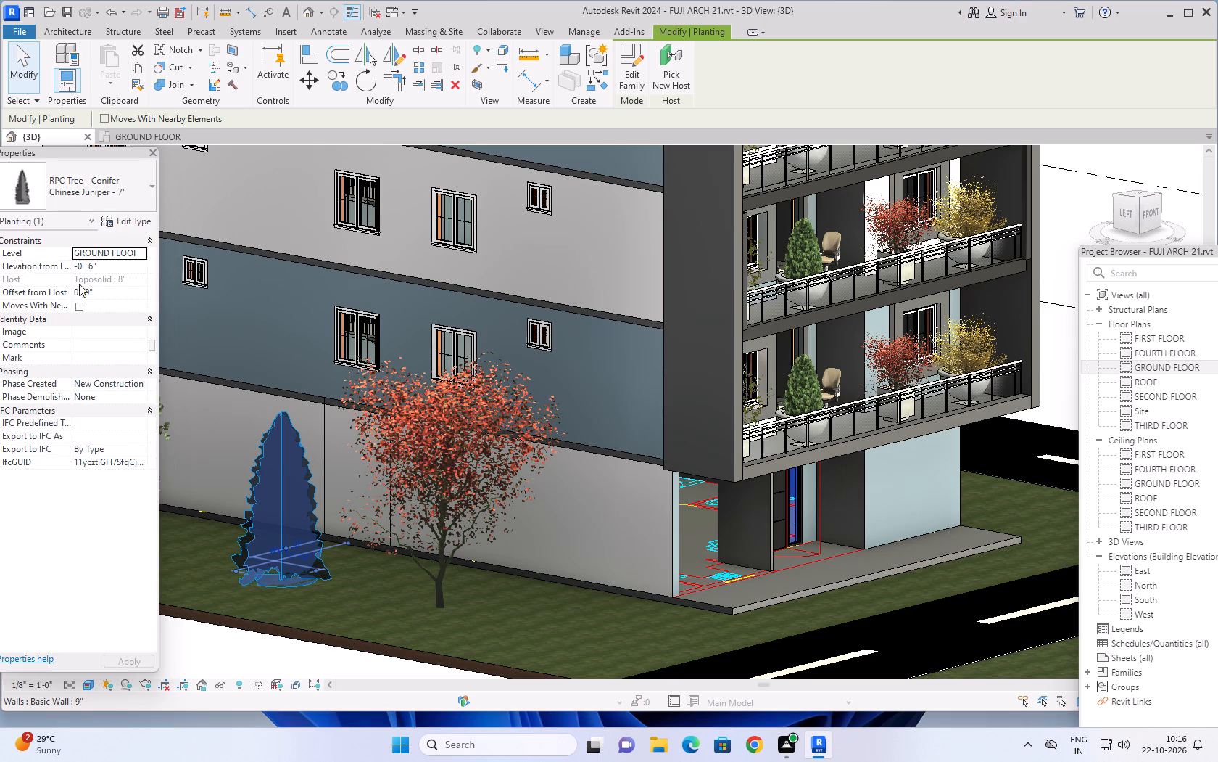
left_click(263, 532)
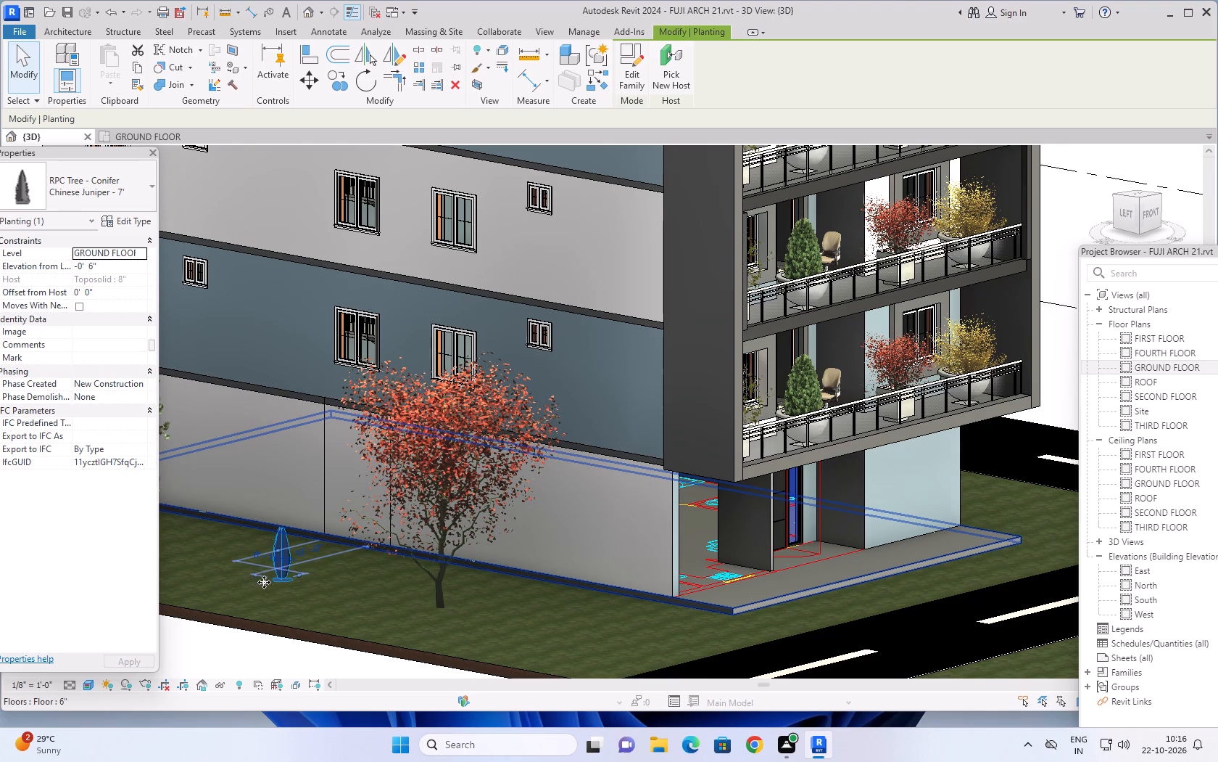
Set the type height of the west-side RPC Tree - Conifer Chinese Juniper - 7' to 20'.
left_click(281, 560)
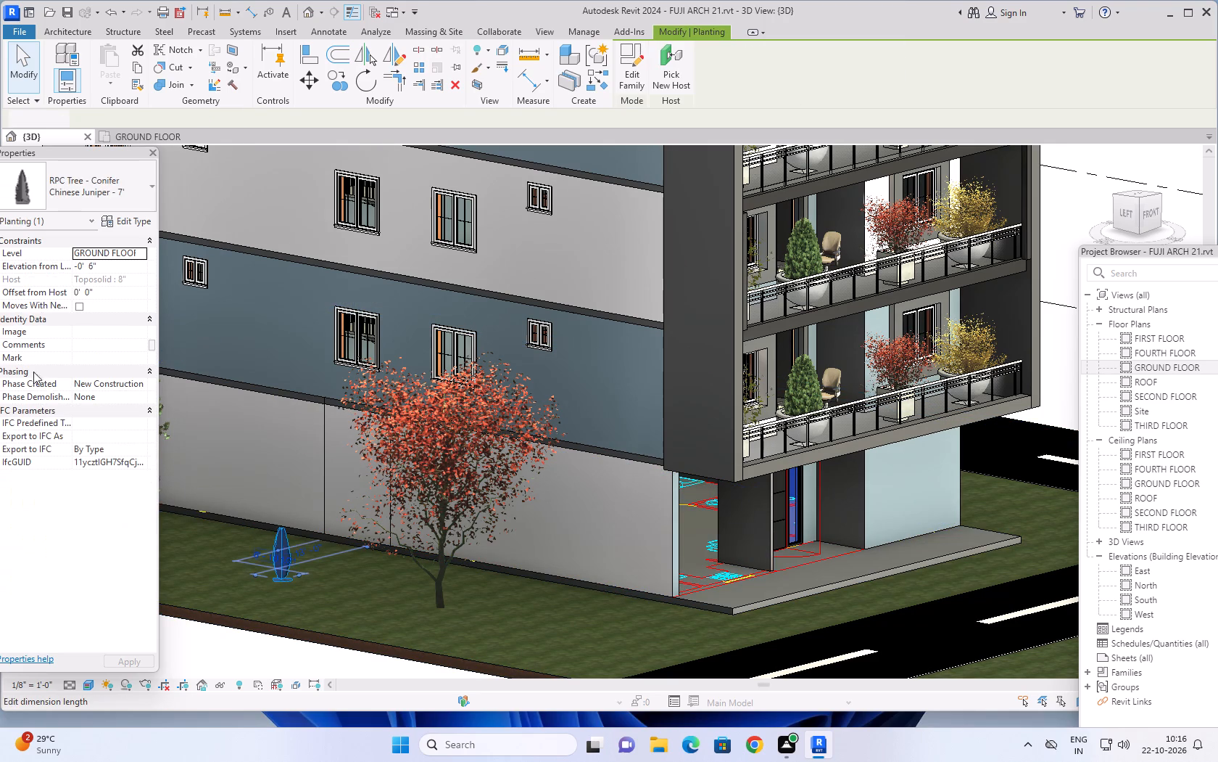
left_click(125, 221)
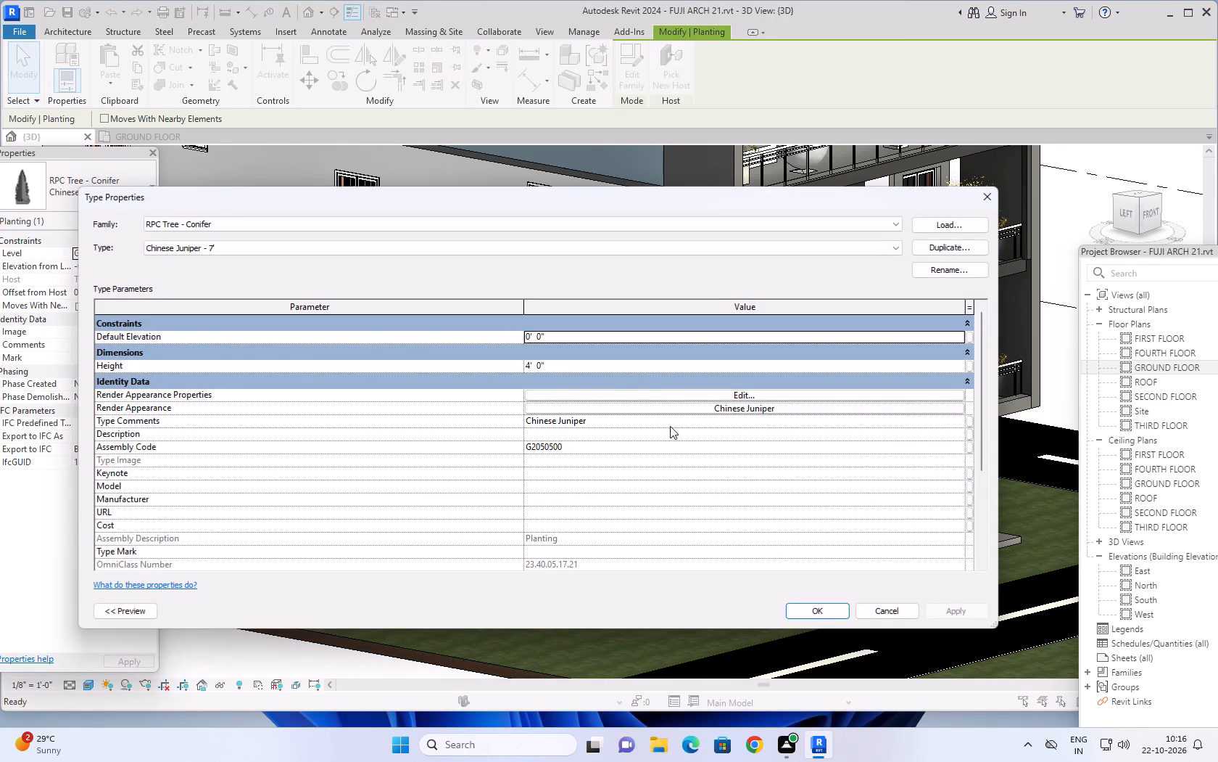
left_click(561, 366)
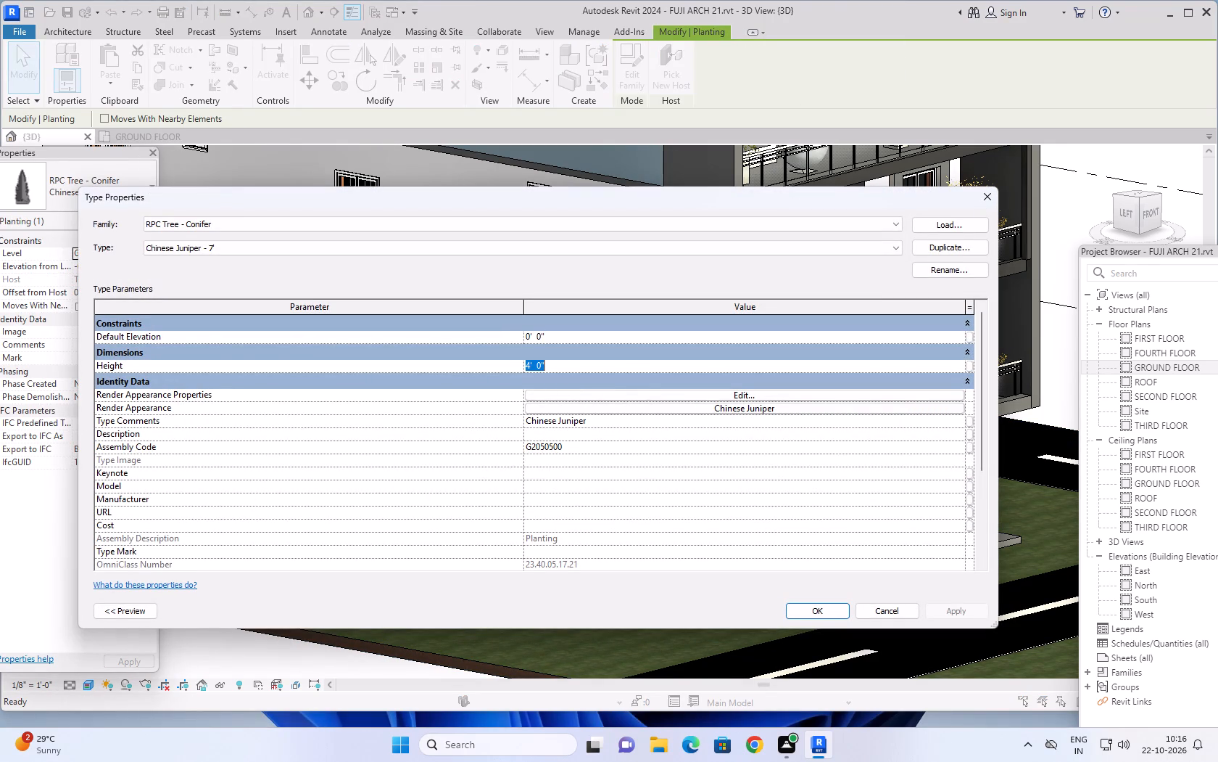
type("20'")
key("Return")
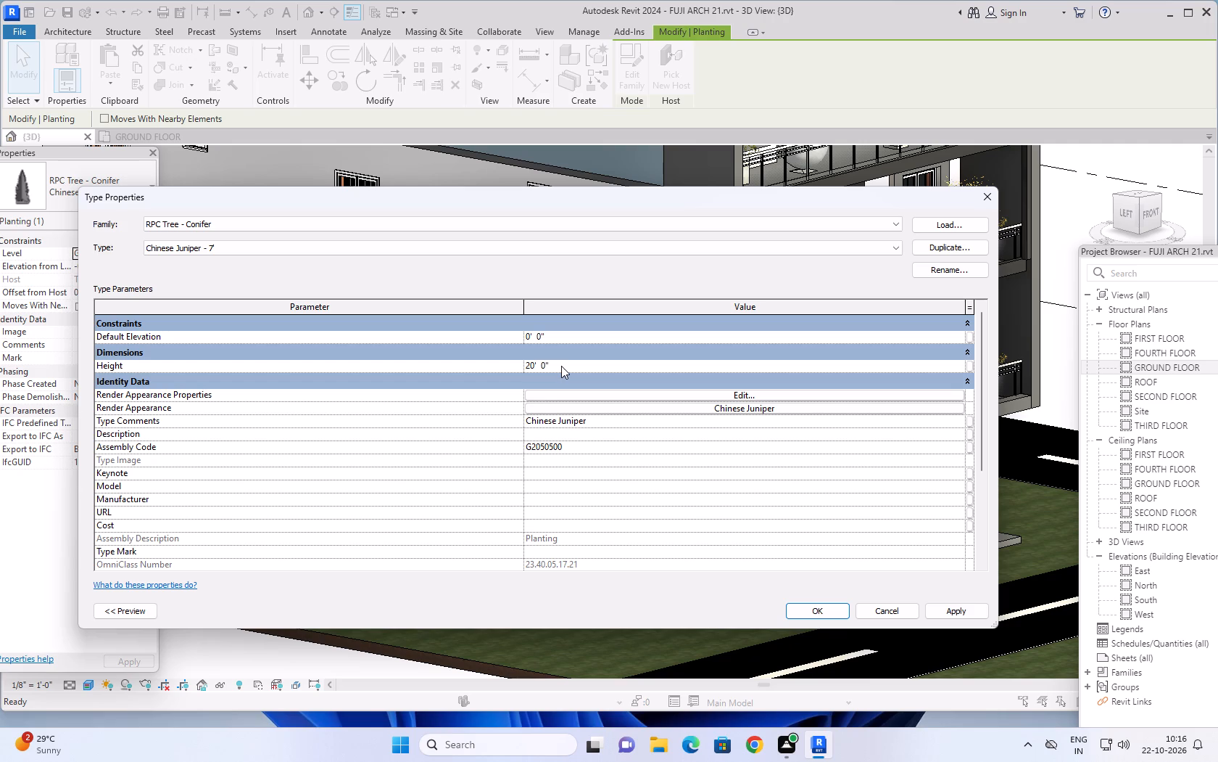
left_click(971, 615)
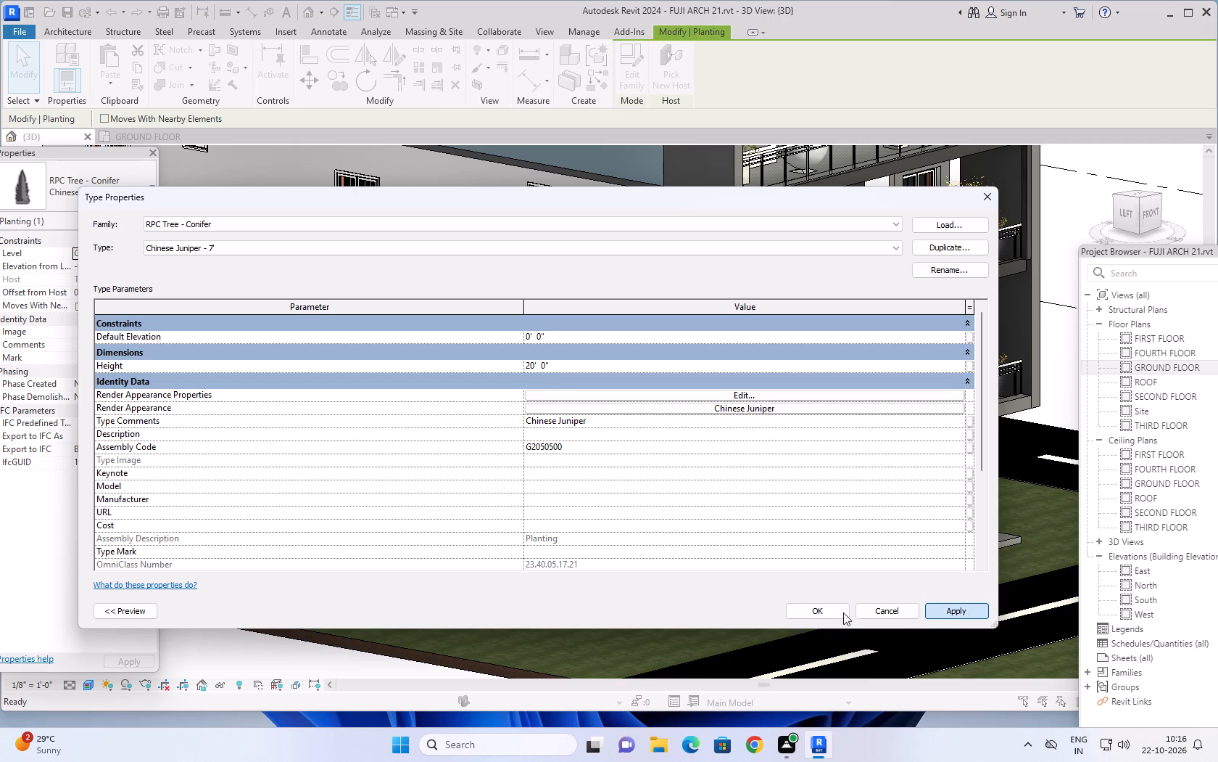
left_click(811, 612)
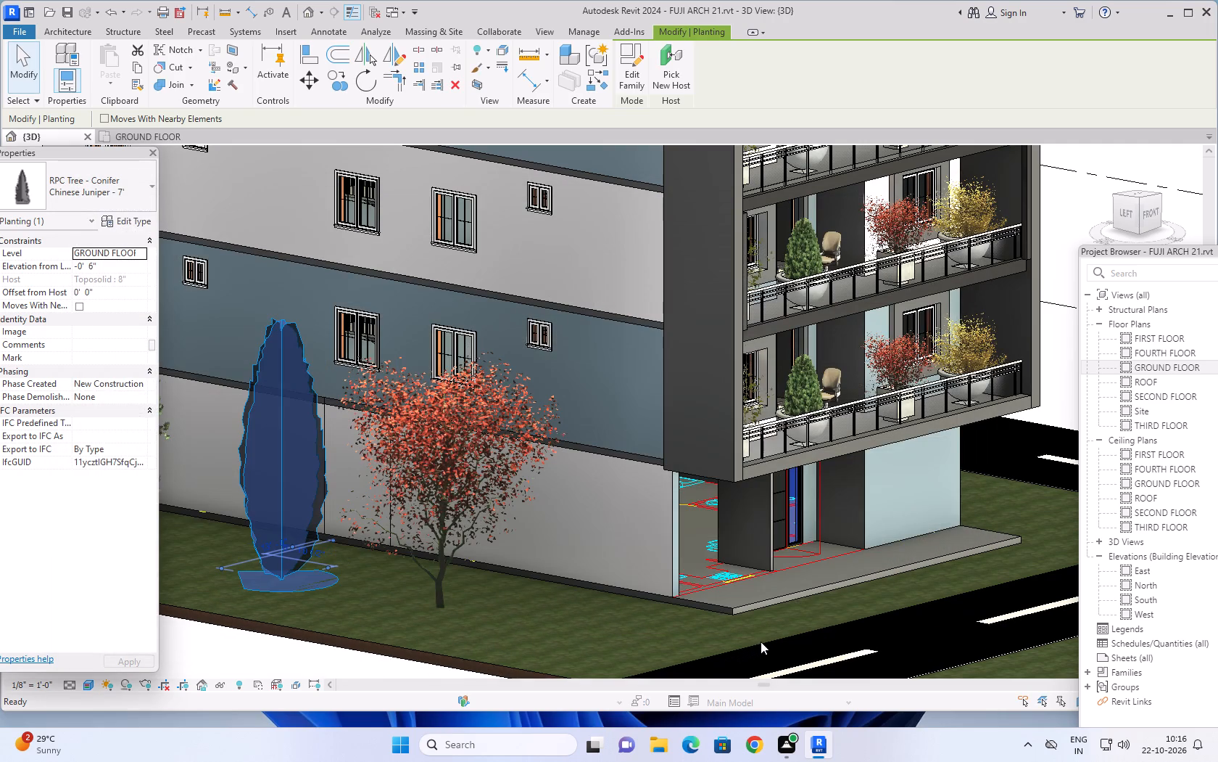
left_click(592, 615)
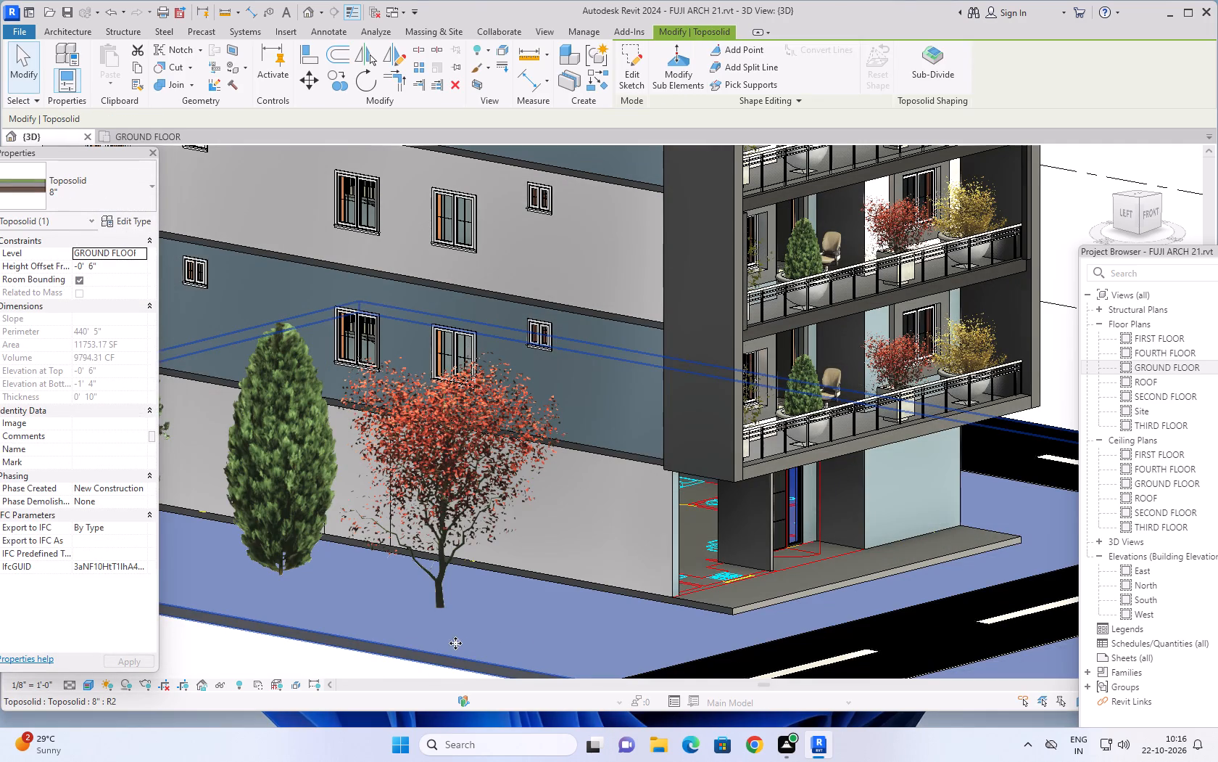
left_click(222, 646)
Change the west-side RPC Tree - Deciduous Blue Berry Elder - 15' to the Japanese Cherry - 15' type.
scroll(407, 617, "down", 2)
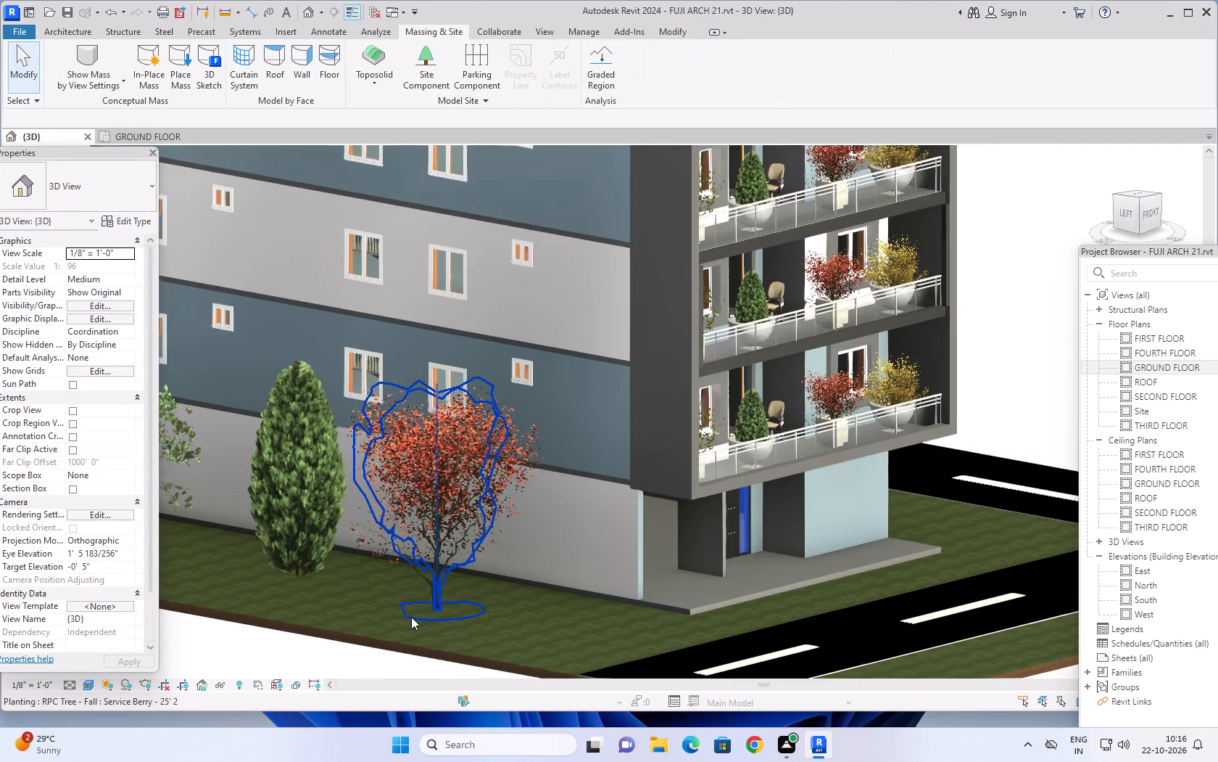
scroll(426, 617, "down", 2)
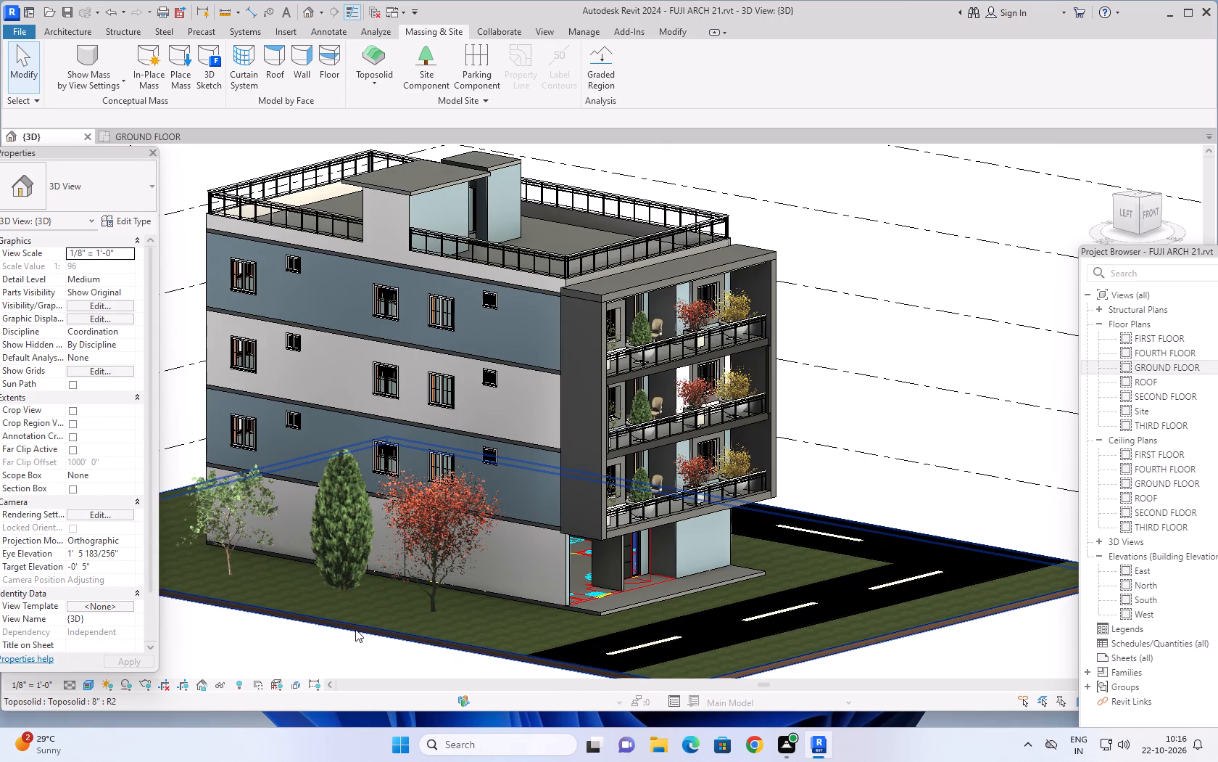
left_click(228, 525)
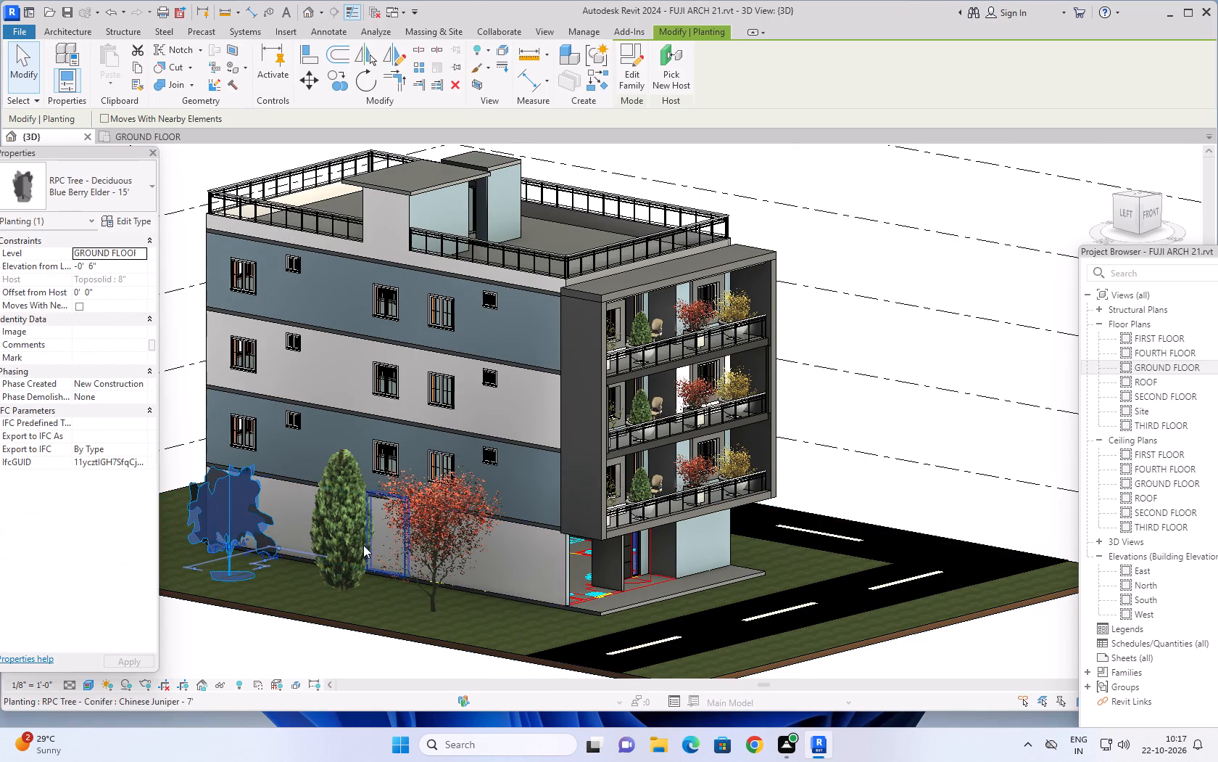
left_click(121, 189)
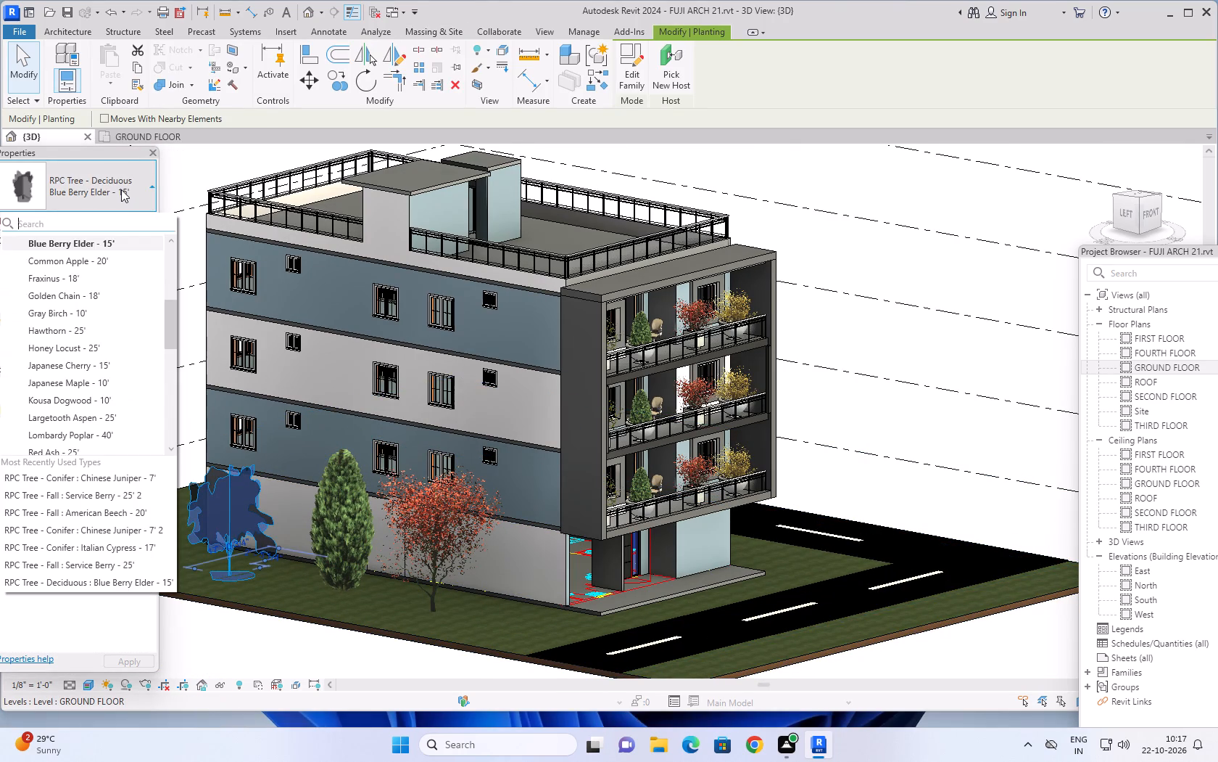
left_click(78, 365)
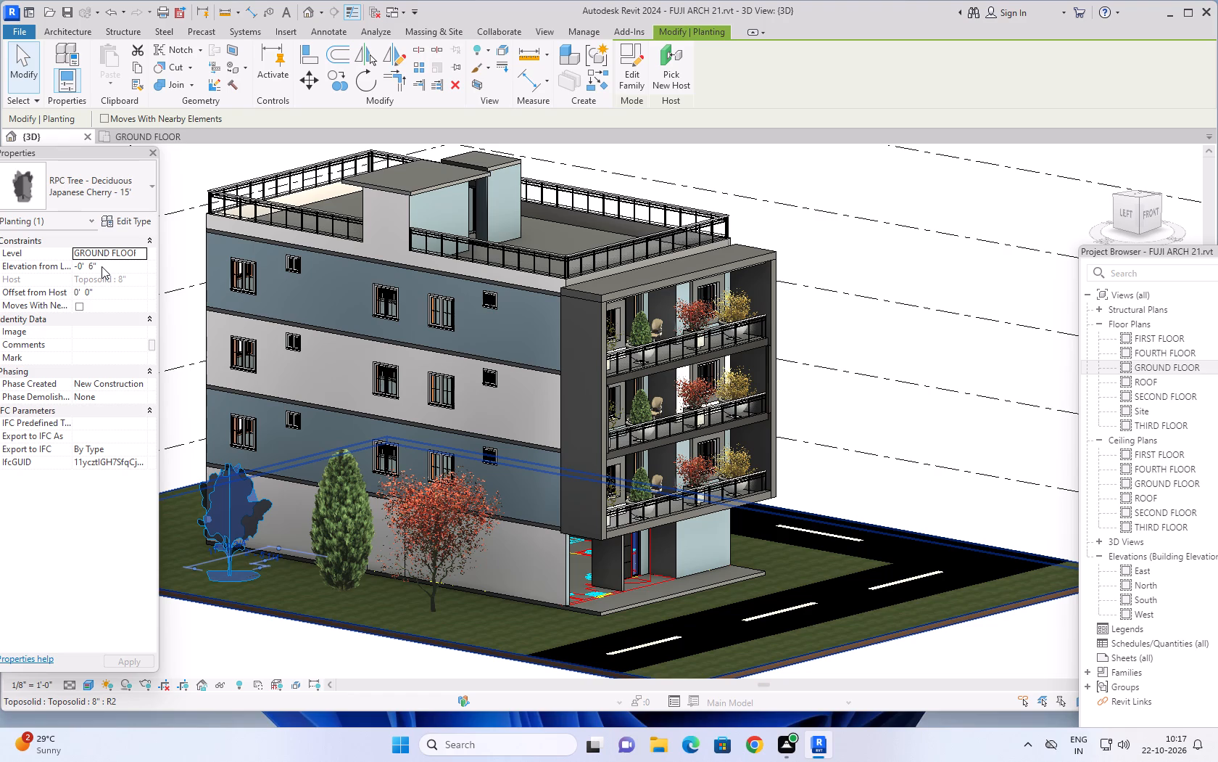
Set the type height of the west-side RPC Tree - Deciduous Japanese Cherry - 15' to 20'.
left_click(131, 190)
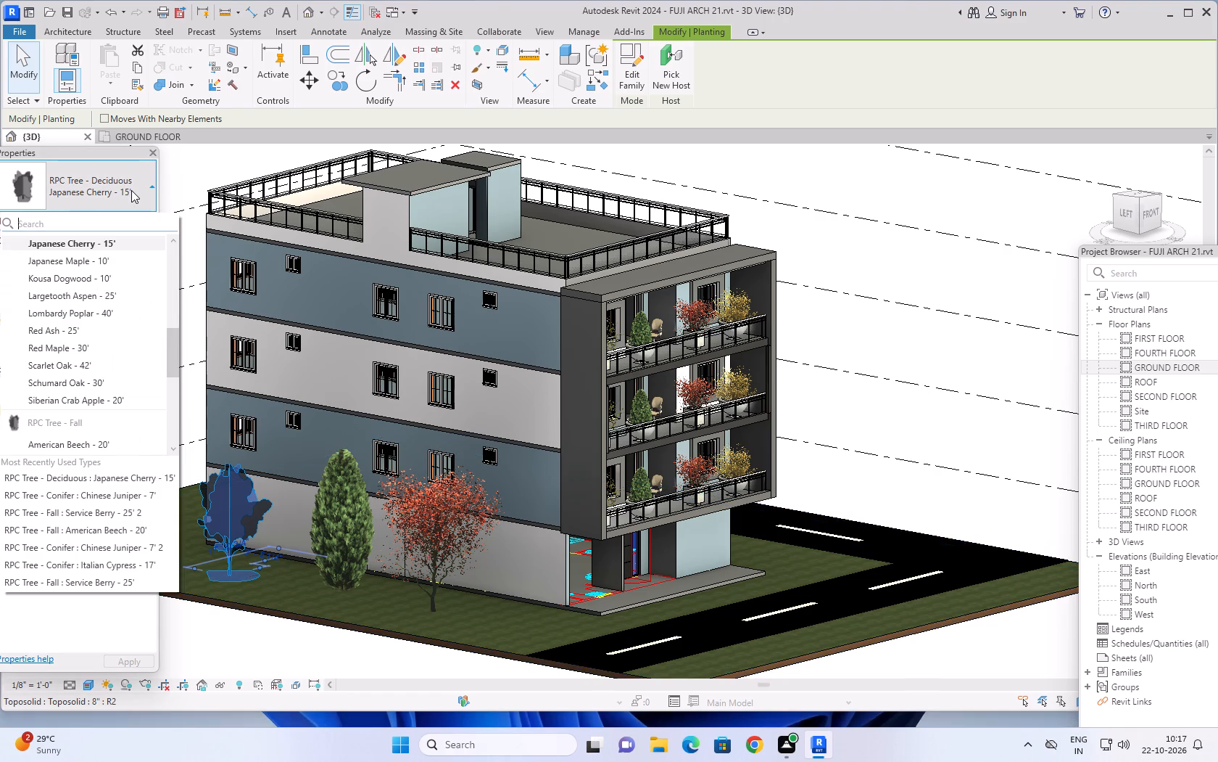
left_click(131, 190)
left_click(131, 222)
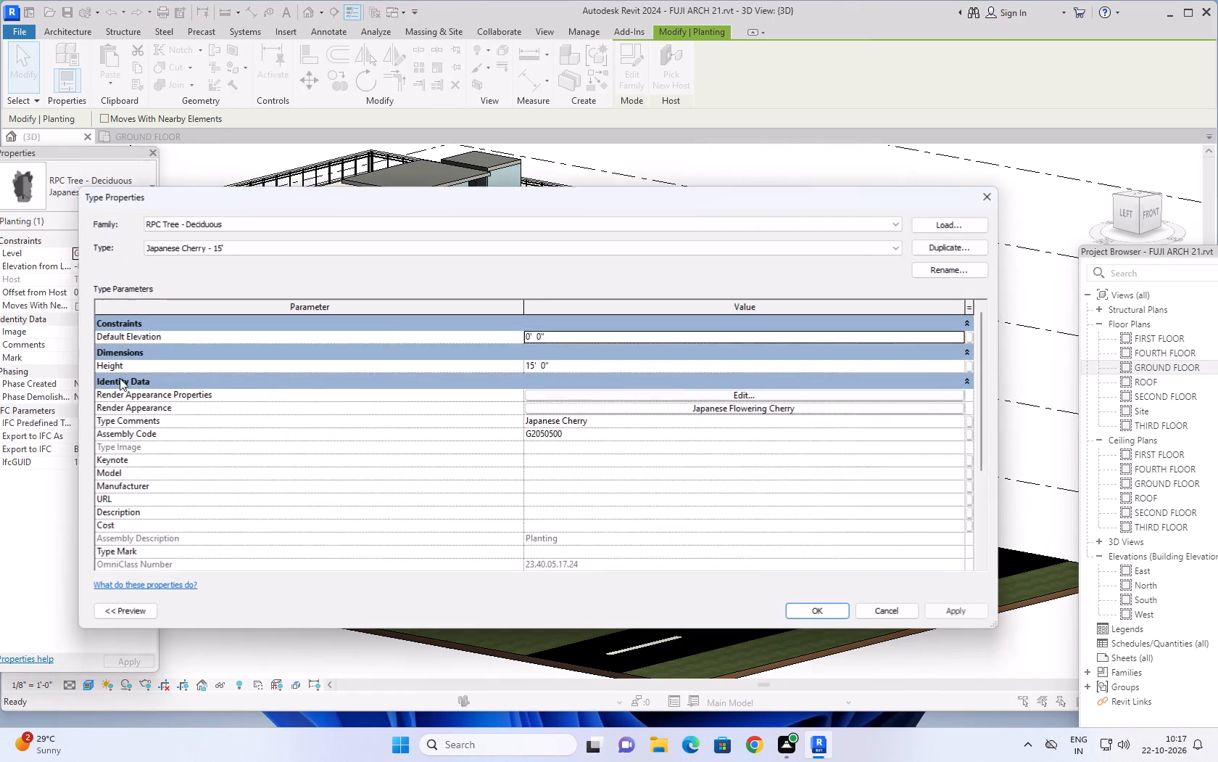
left_click(571, 364)
type("20'")
key("Return")
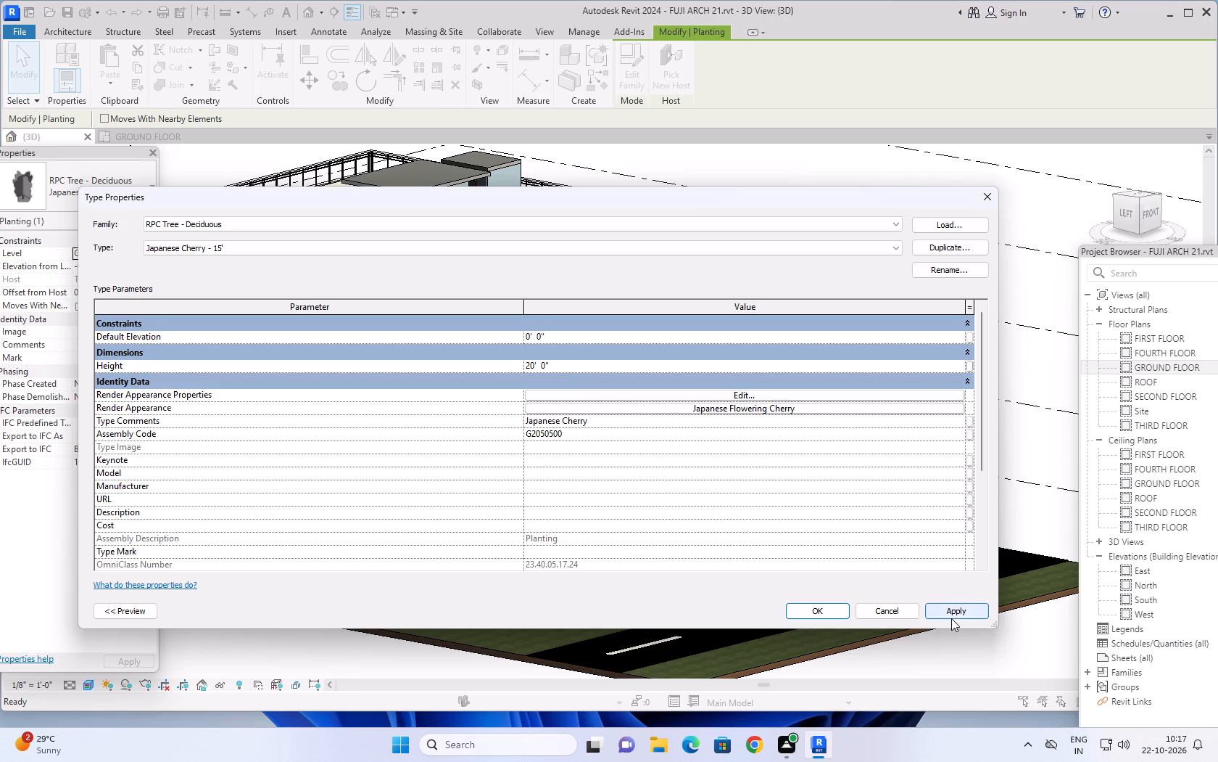
left_click(951, 618)
left_click(837, 613)
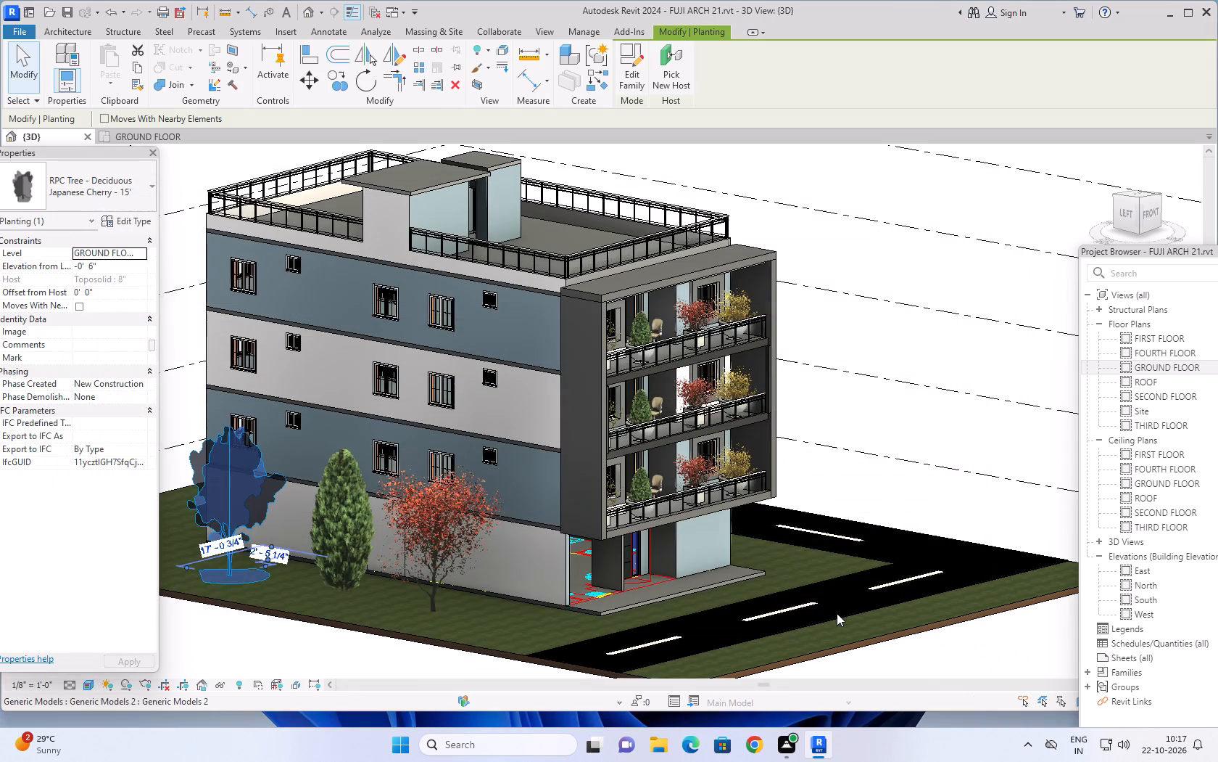
left_click(246, 638)
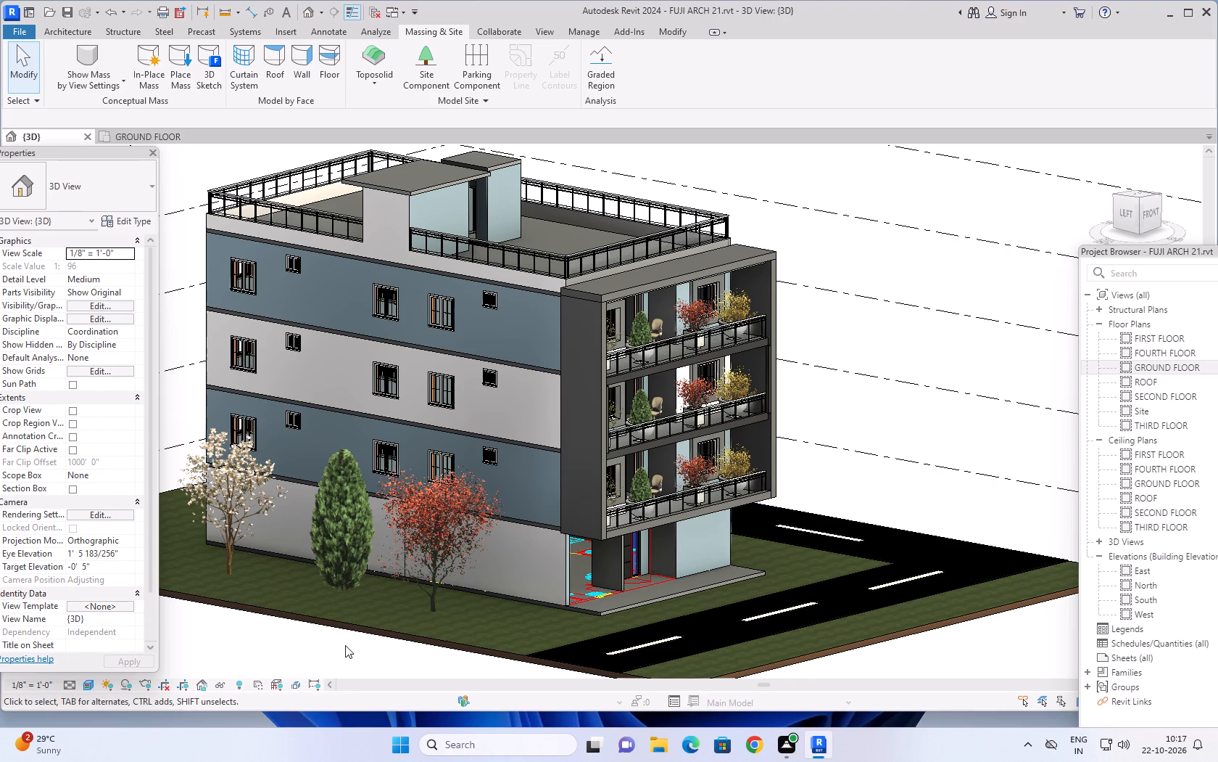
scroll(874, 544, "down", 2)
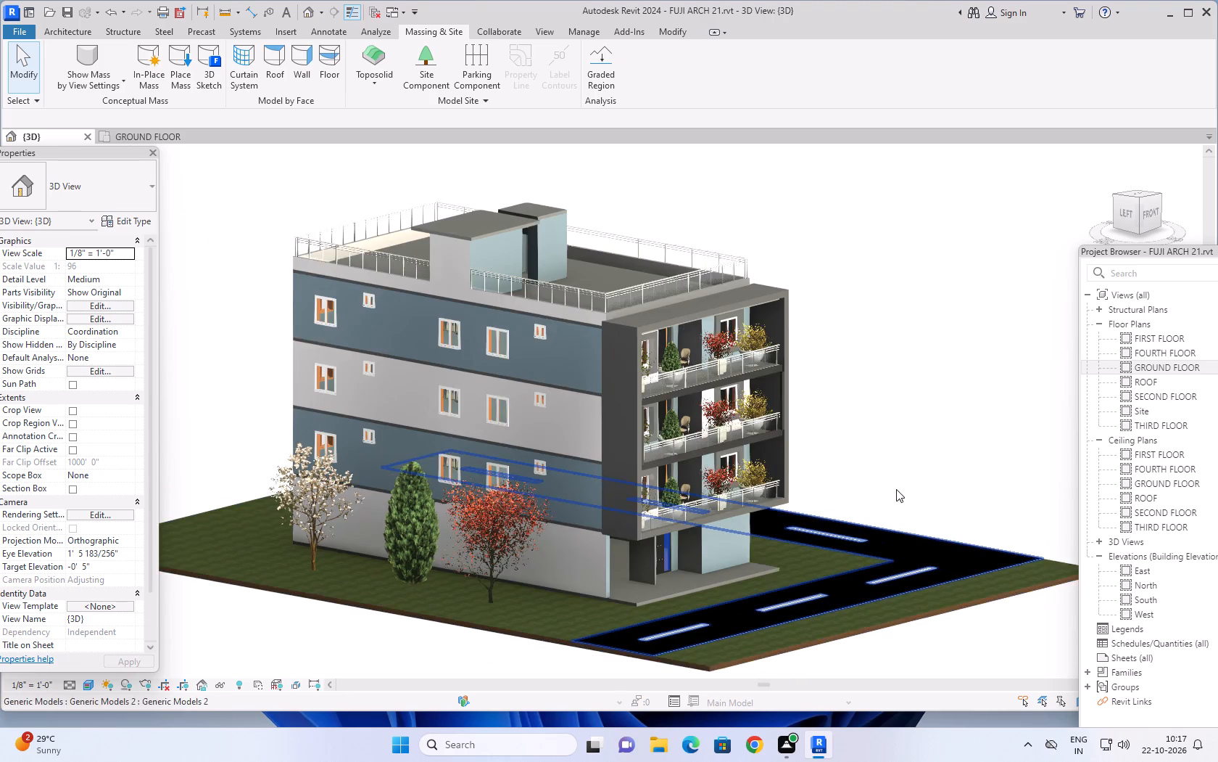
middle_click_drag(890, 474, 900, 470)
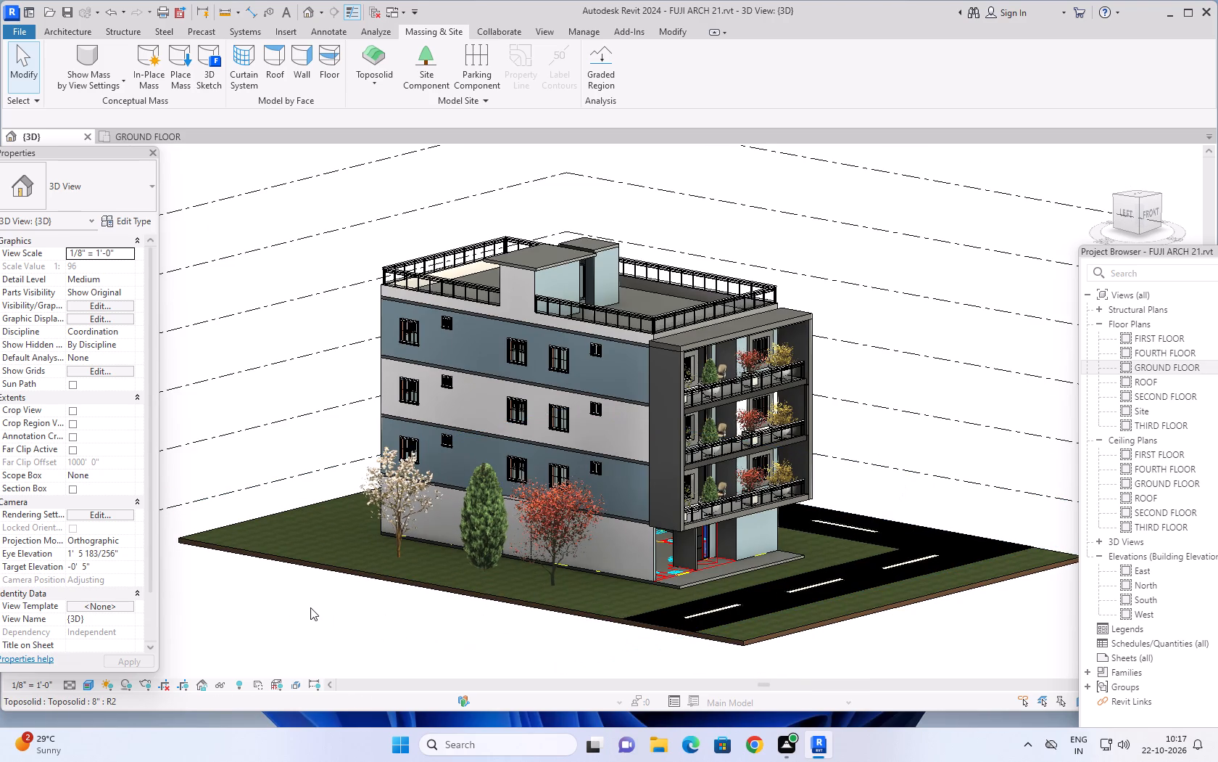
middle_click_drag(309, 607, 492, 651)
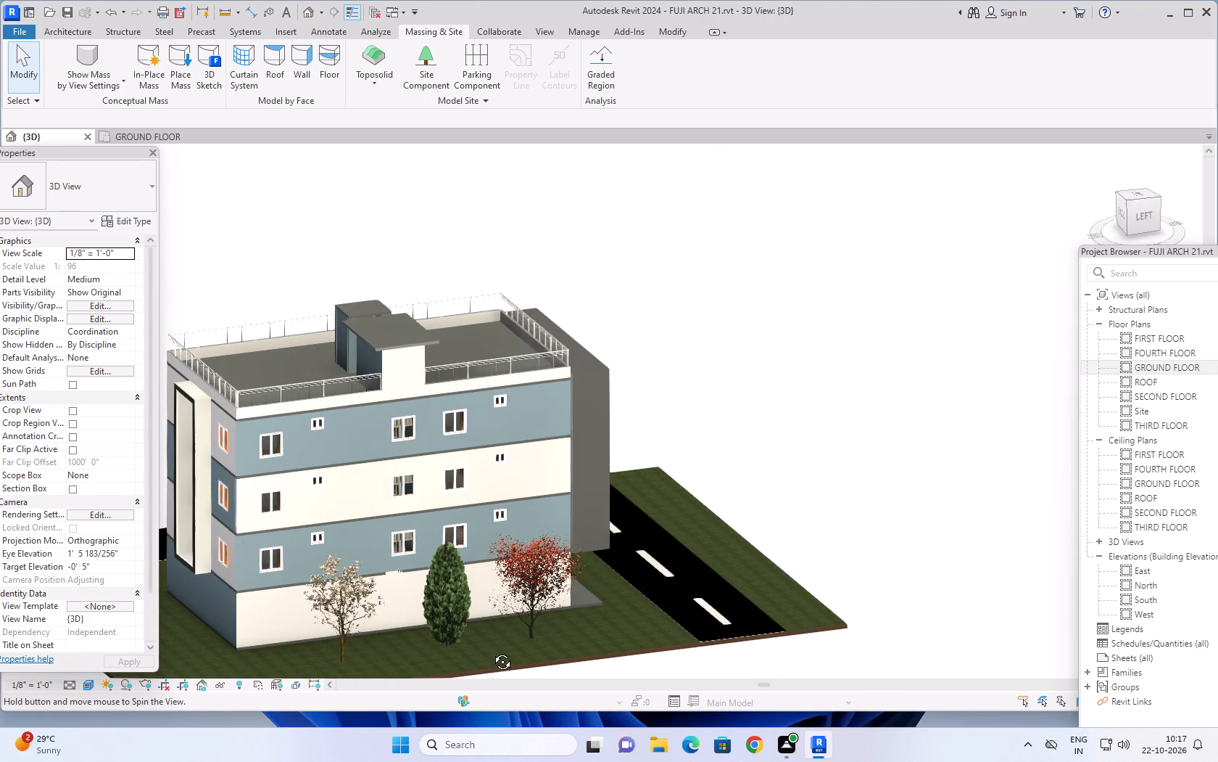
Examine the resized west-side trees against the building's side and front facades in the 3D view.
middle_click_drag(492, 651, 252, 571)
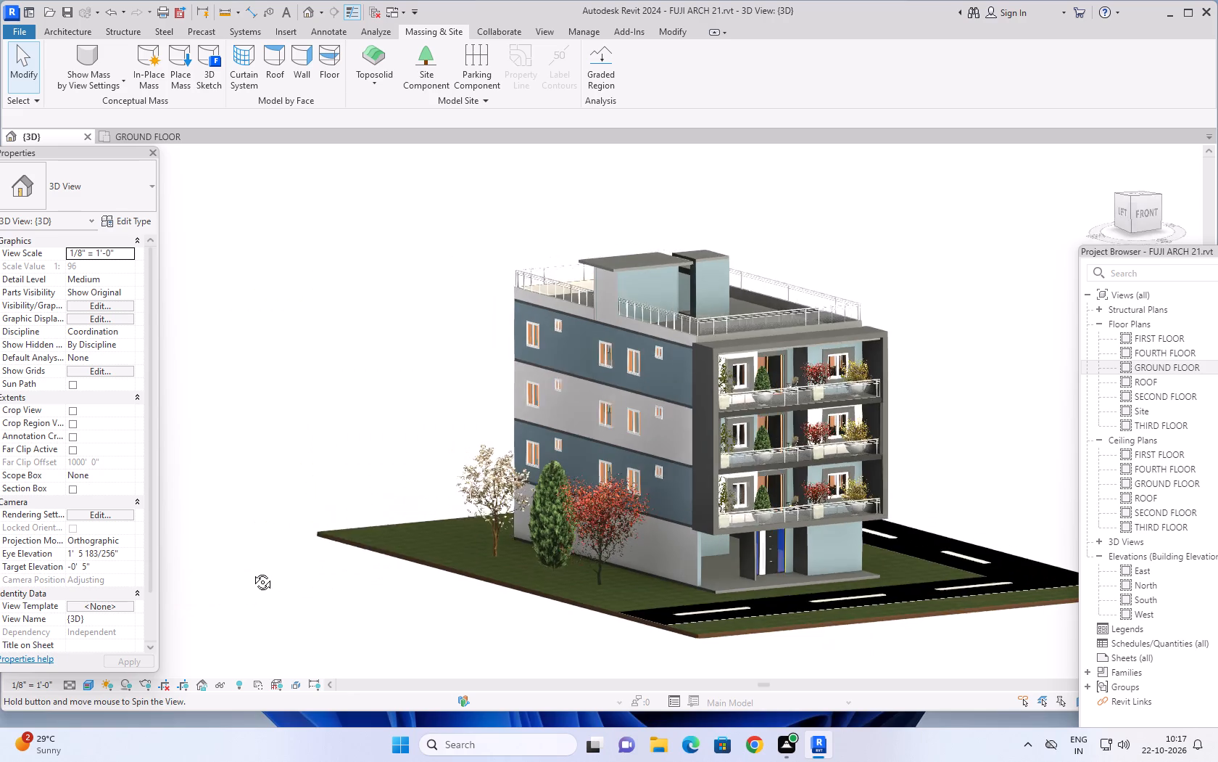
middle_click_drag(252, 571, 250, 571)
middle_click_drag(393, 628, 313, 619)
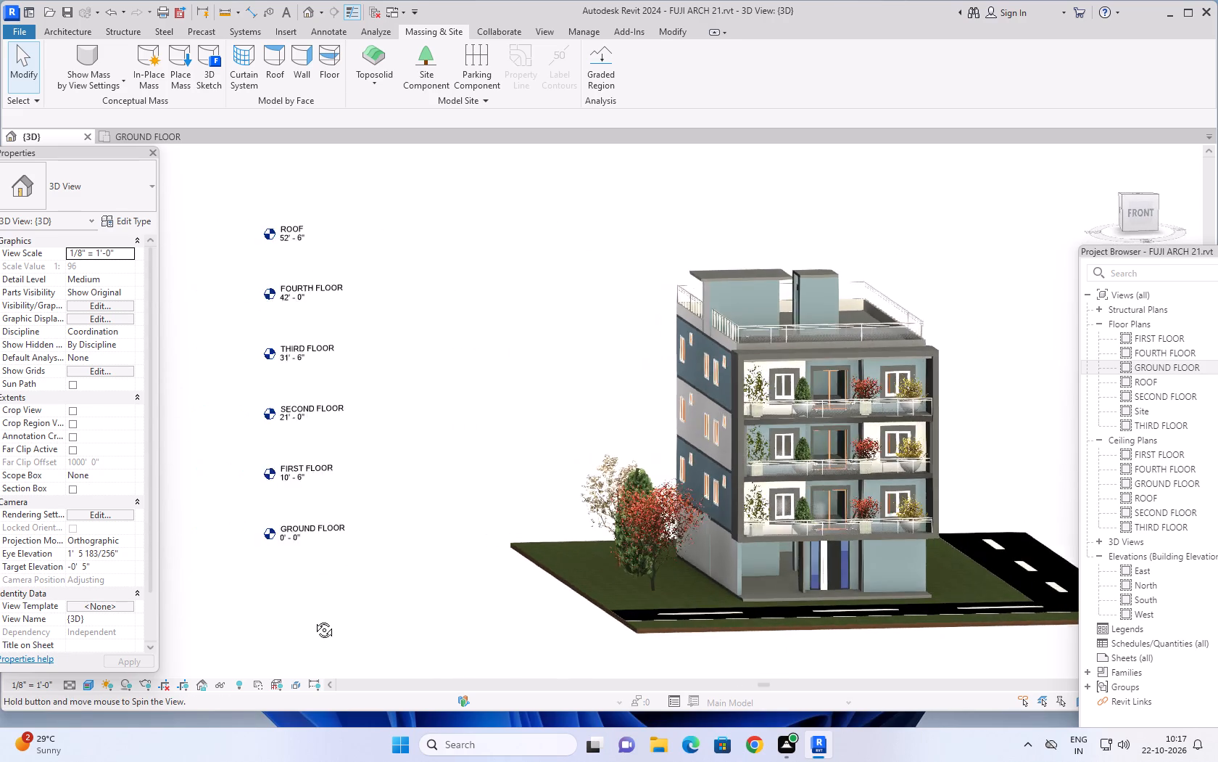
middle_click_drag(313, 619, 309, 599)
middle_click_drag(498, 651, 452, 656)
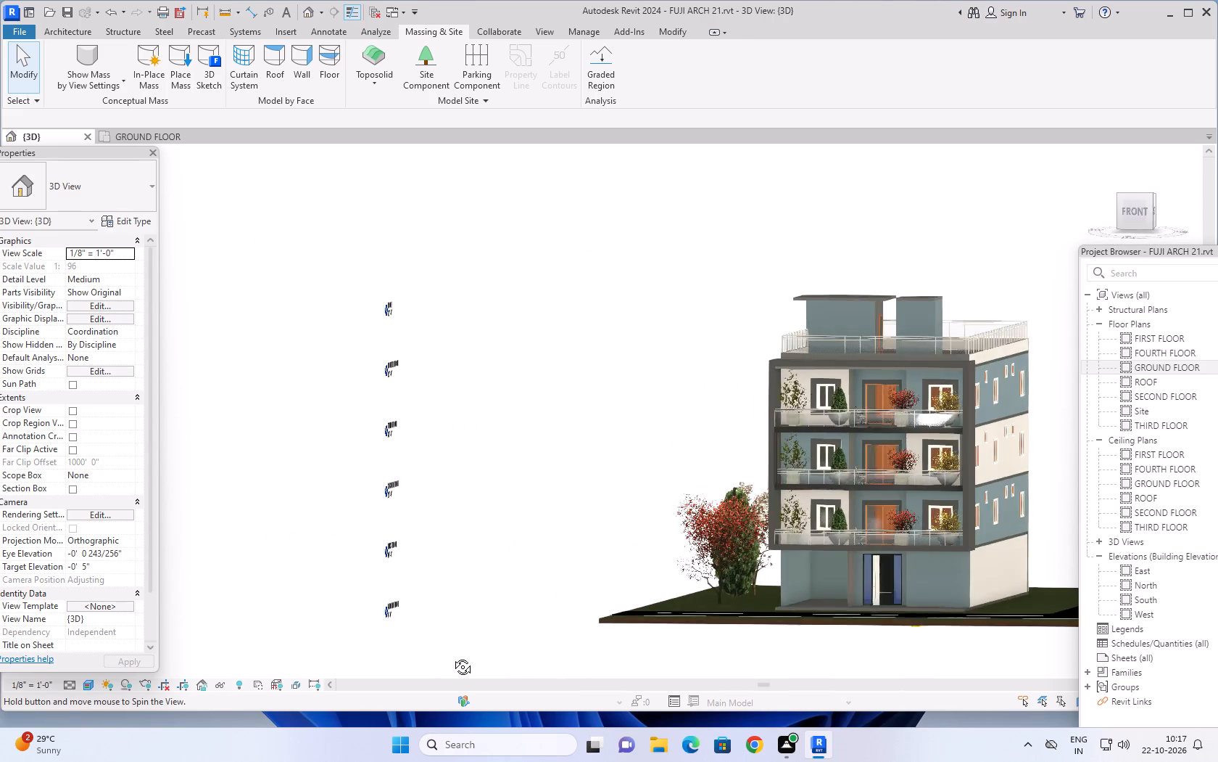
middle_click_drag(452, 656, 485, 692)
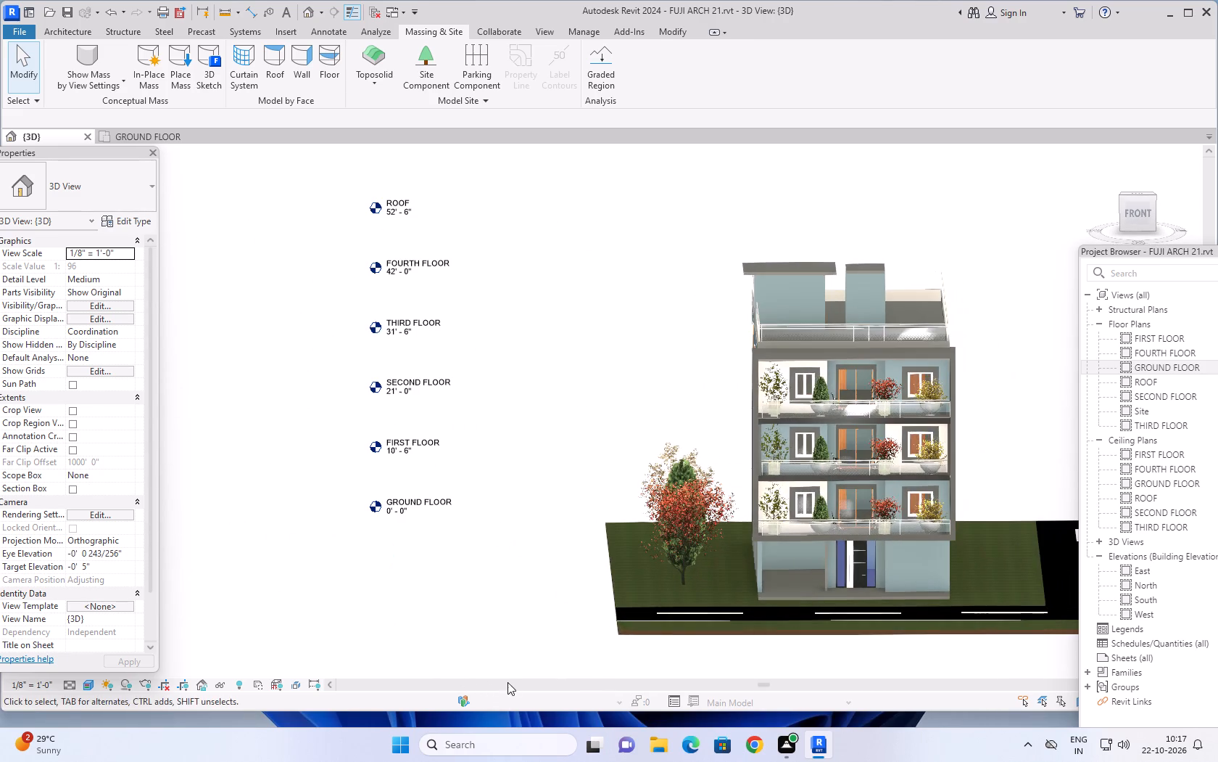
scroll(667, 604, "up", 2)
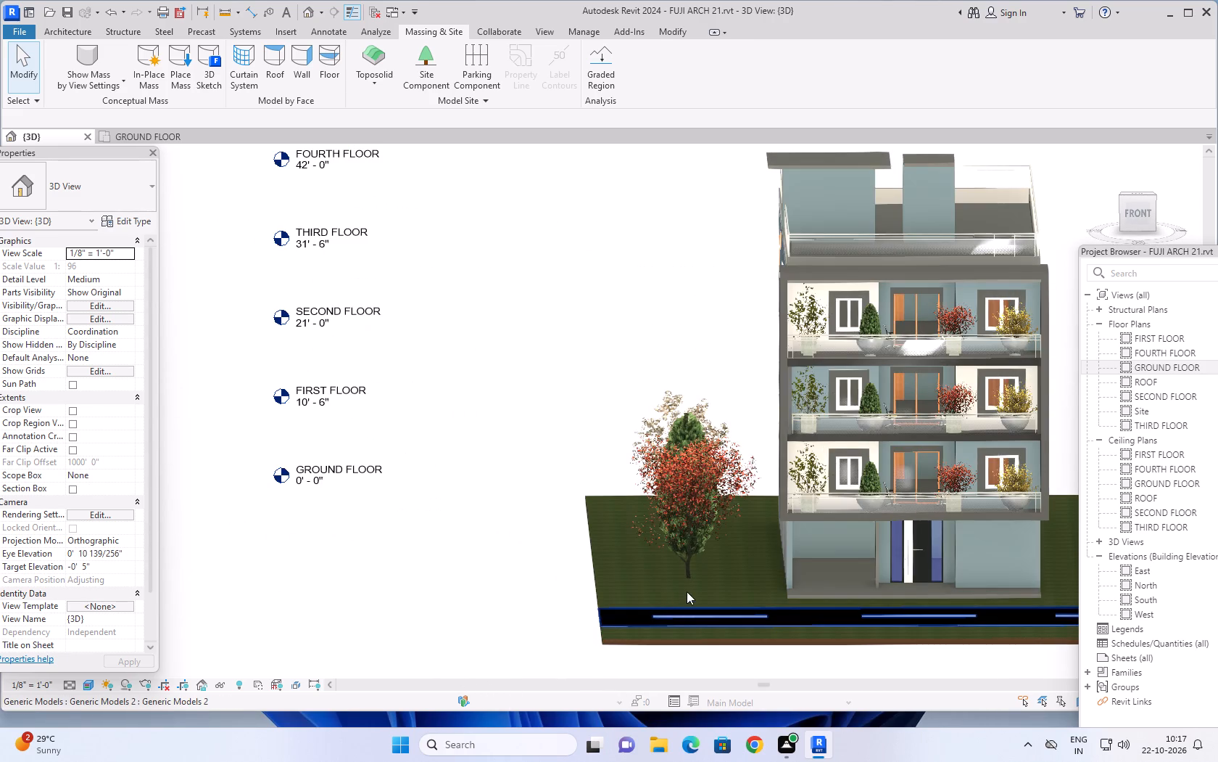
scroll(697, 574, "up", 1)
middle_click_drag(722, 554, 505, 622)
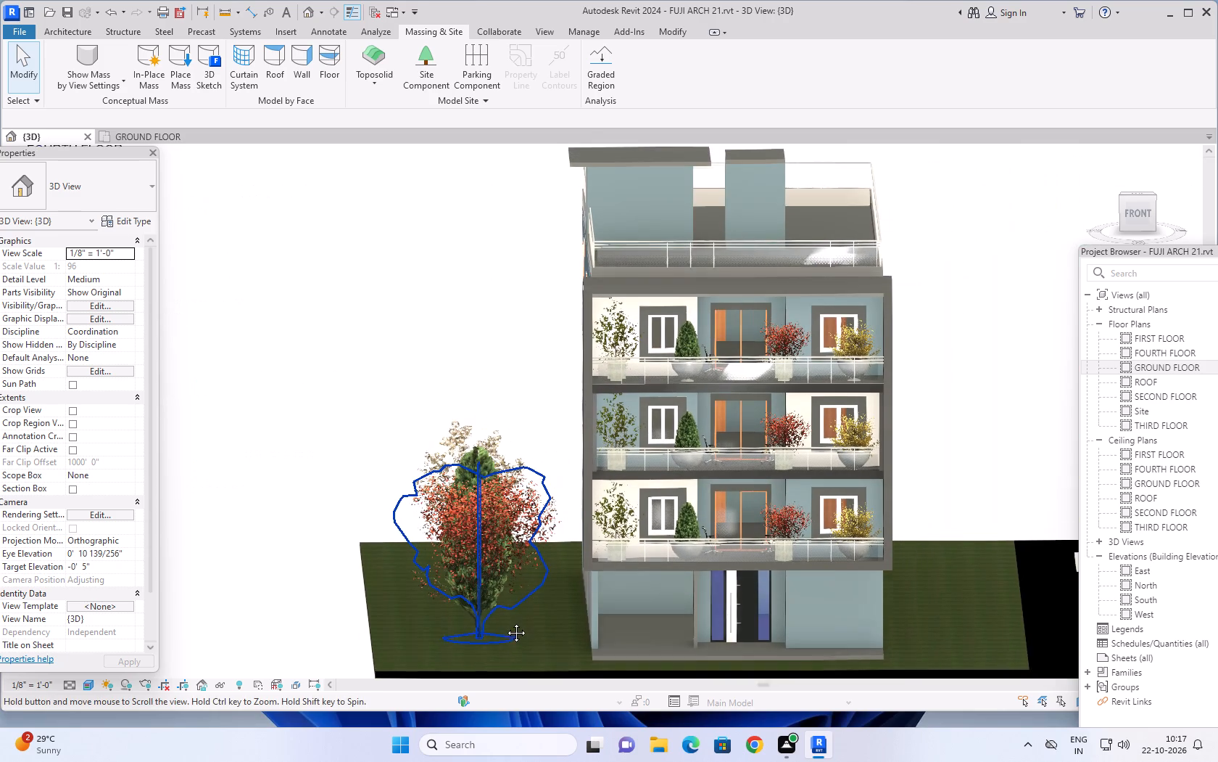
middle_click_drag(505, 622, 505, 624)
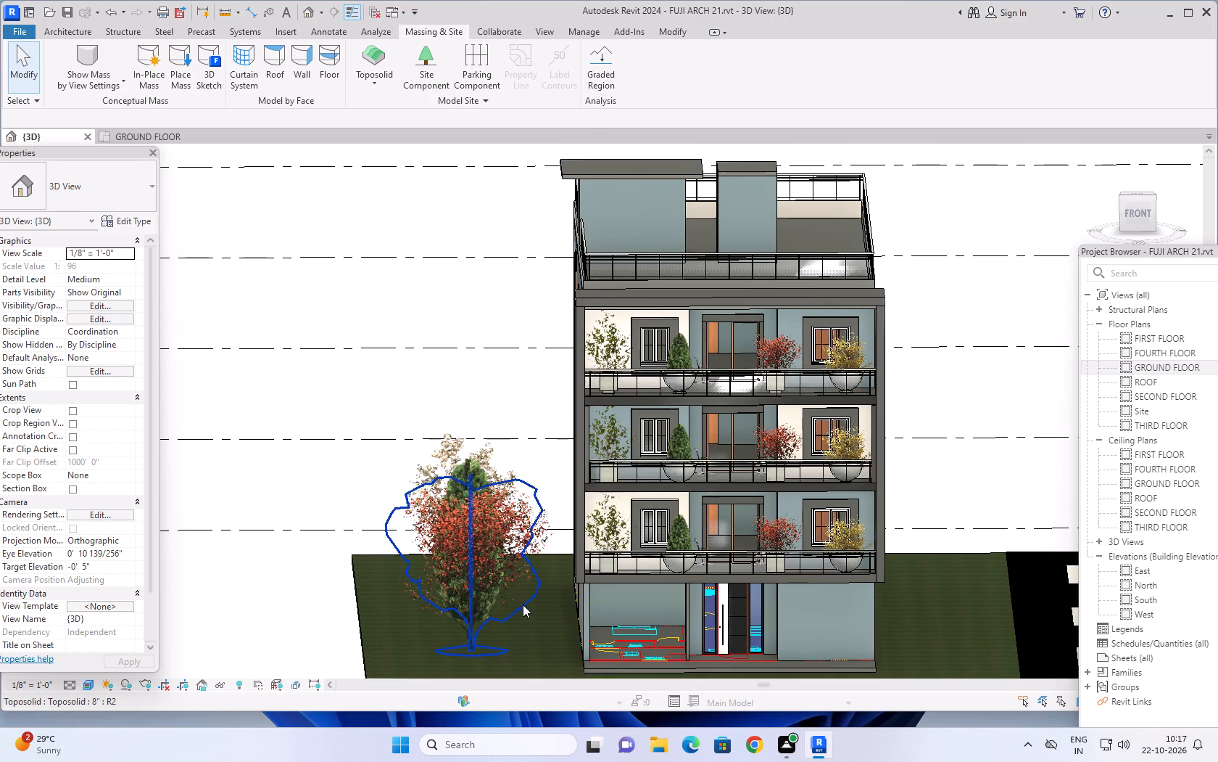
middle_click_drag(509, 606, 588, 638)
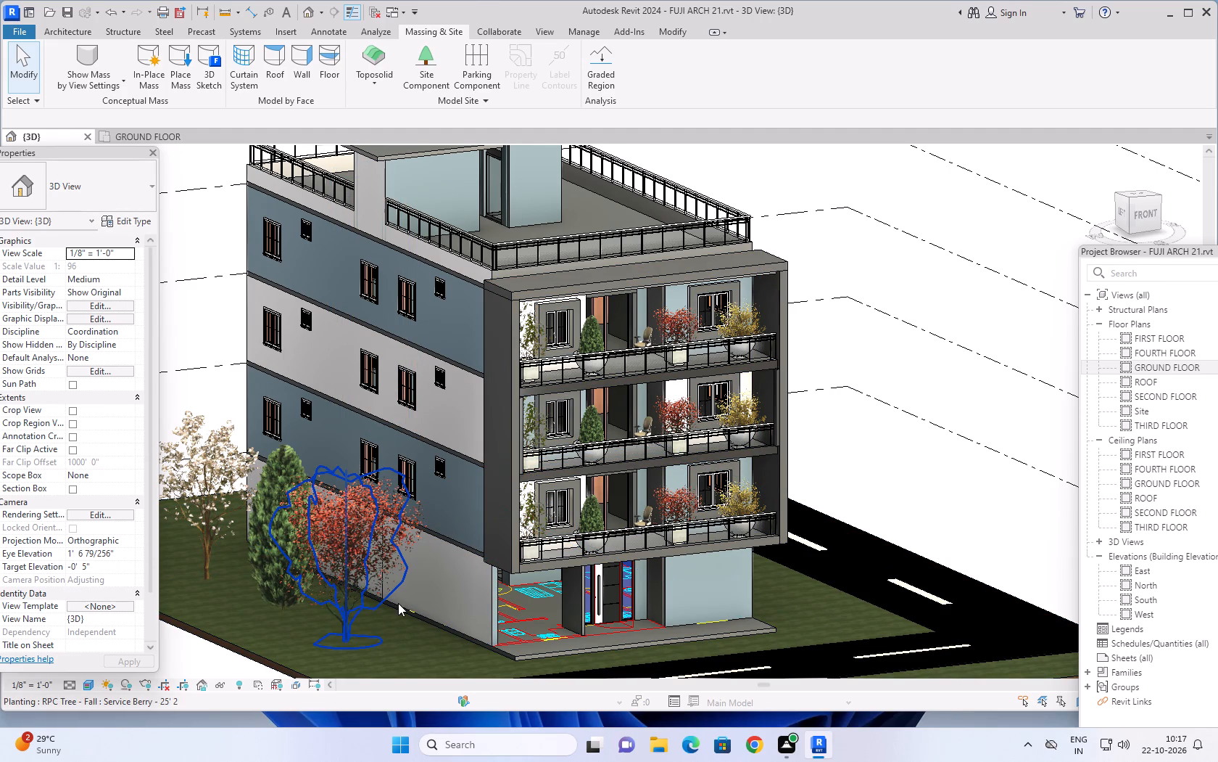
middle_click_drag(399, 603, 478, 623)
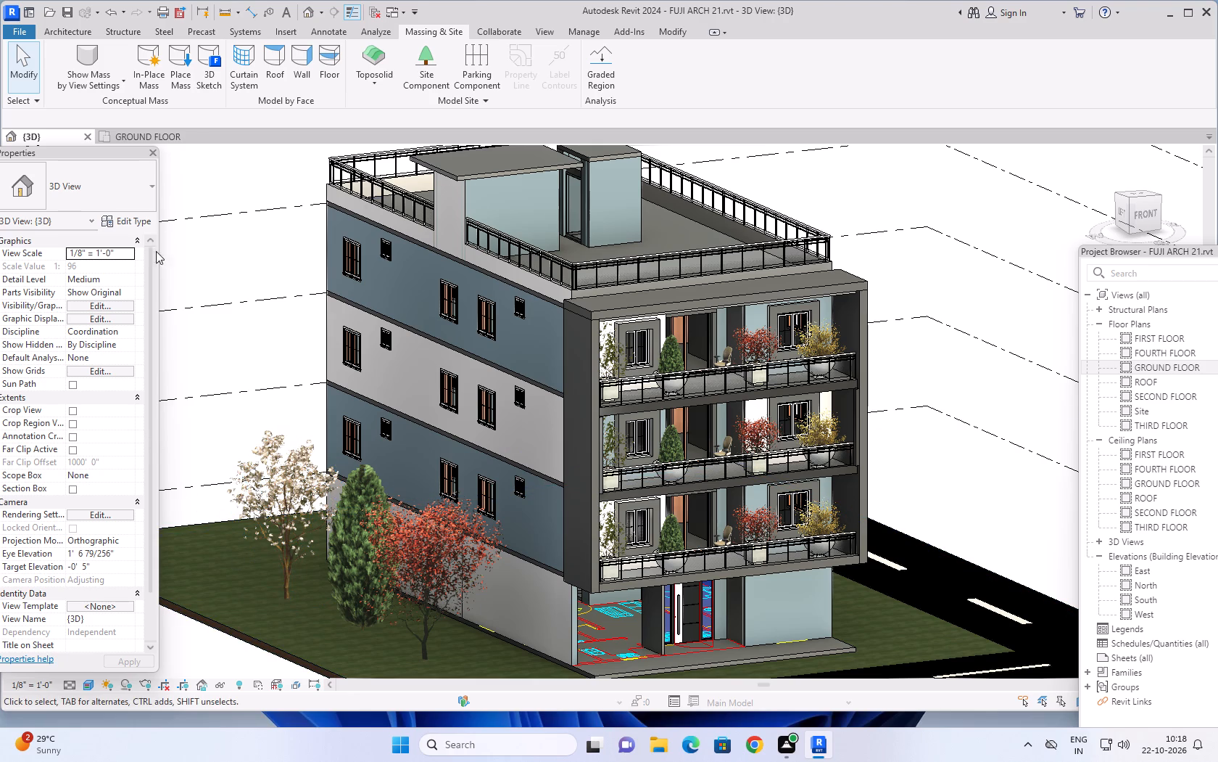
Place an RPC Tree - Fall Dogwood - 30' on the GROUND FLOOR plan, 13' north of the building near its northeast corner.
left_click(138, 134)
scroll(466, 423, "down", 6)
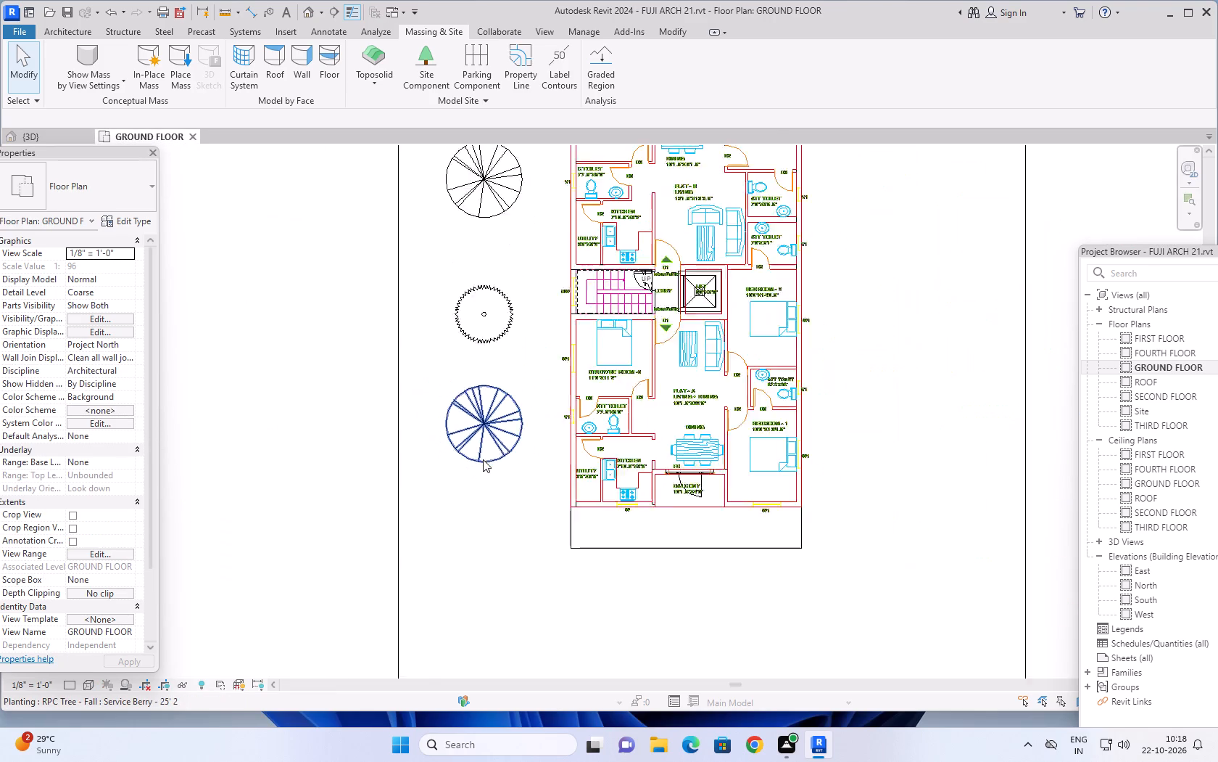
scroll(486, 458, "down", 2)
middle_click_drag(490, 335, 454, 528)
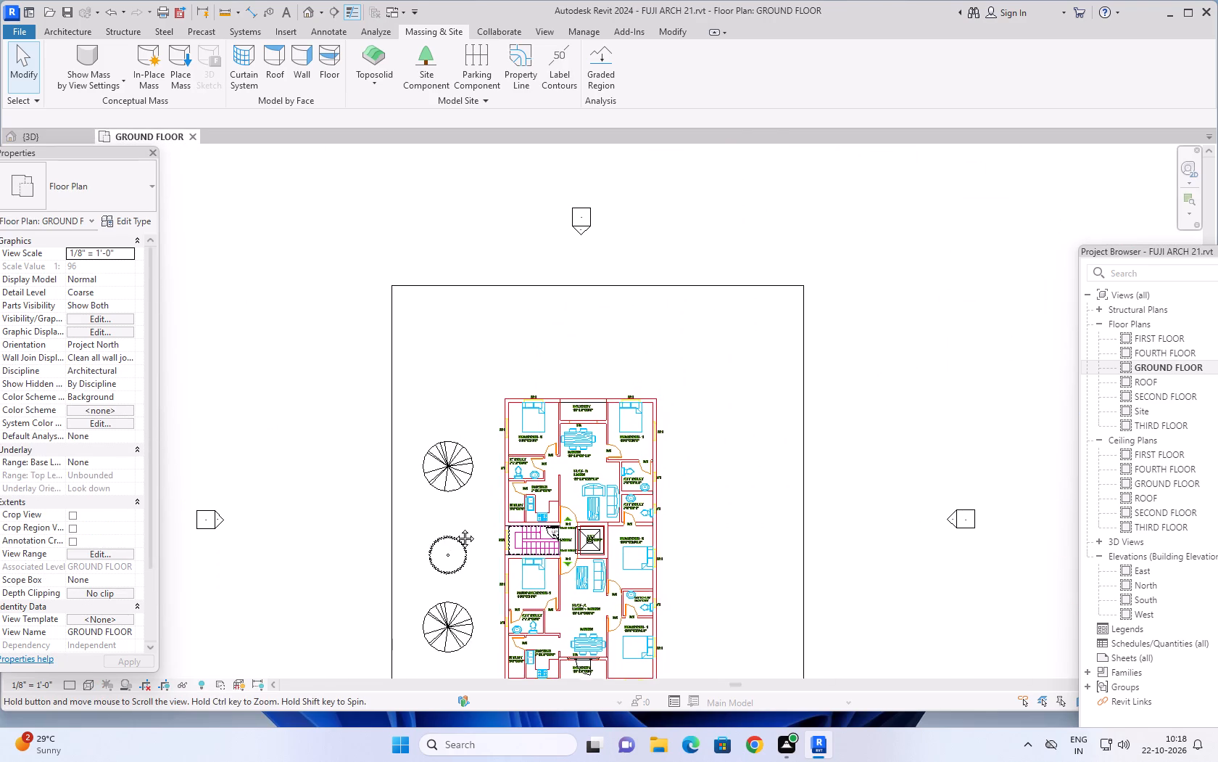
middle_click_drag(454, 528, 454, 528)
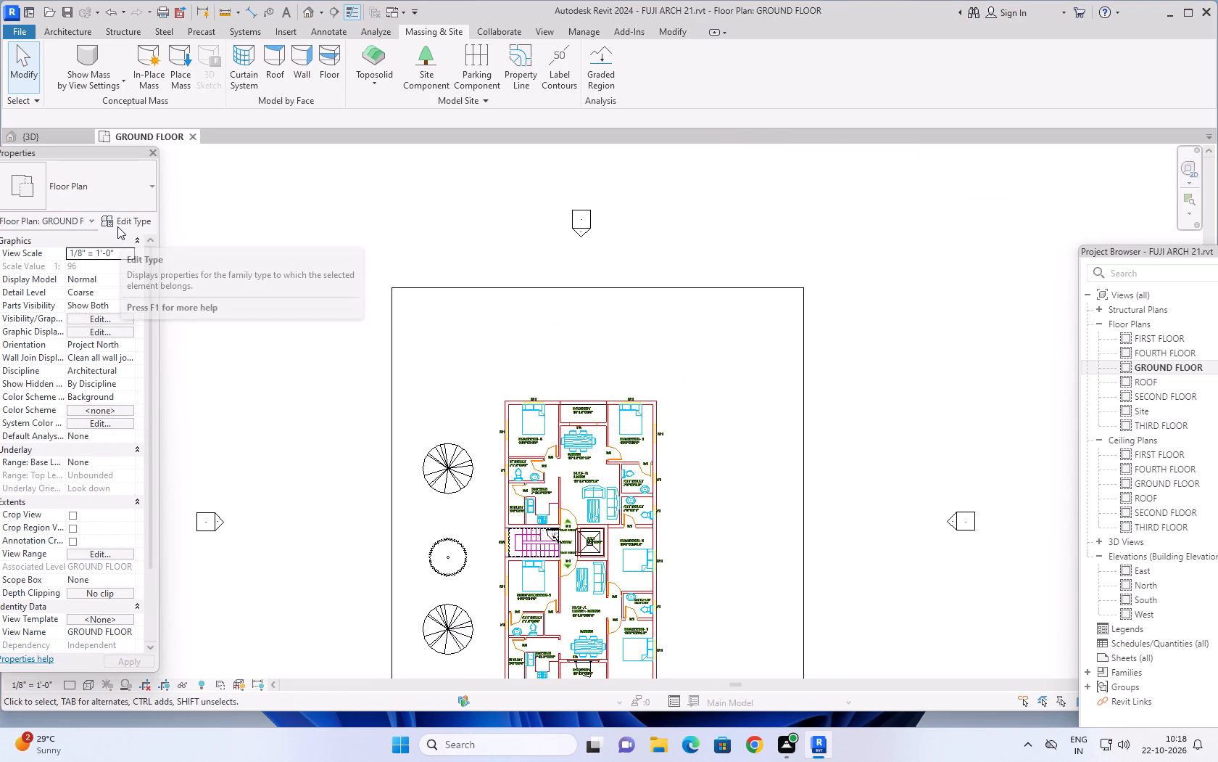
left_click(426, 49)
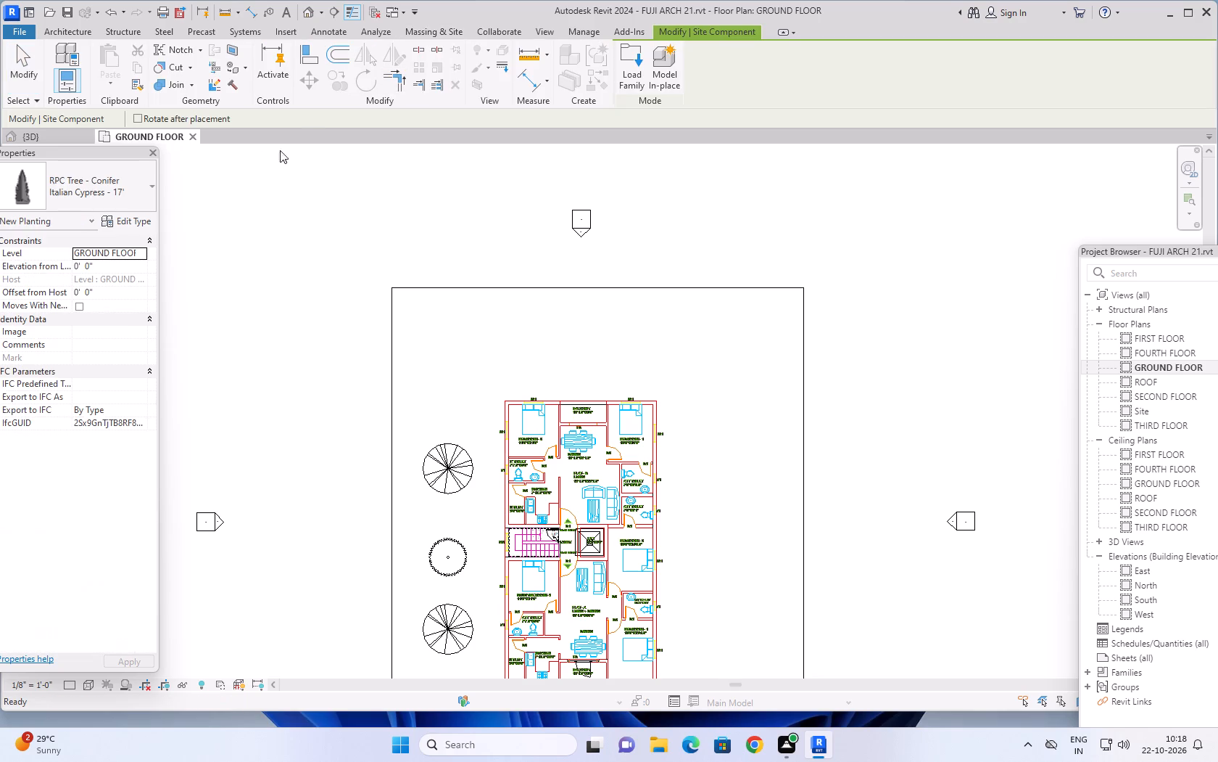
left_click(118, 197)
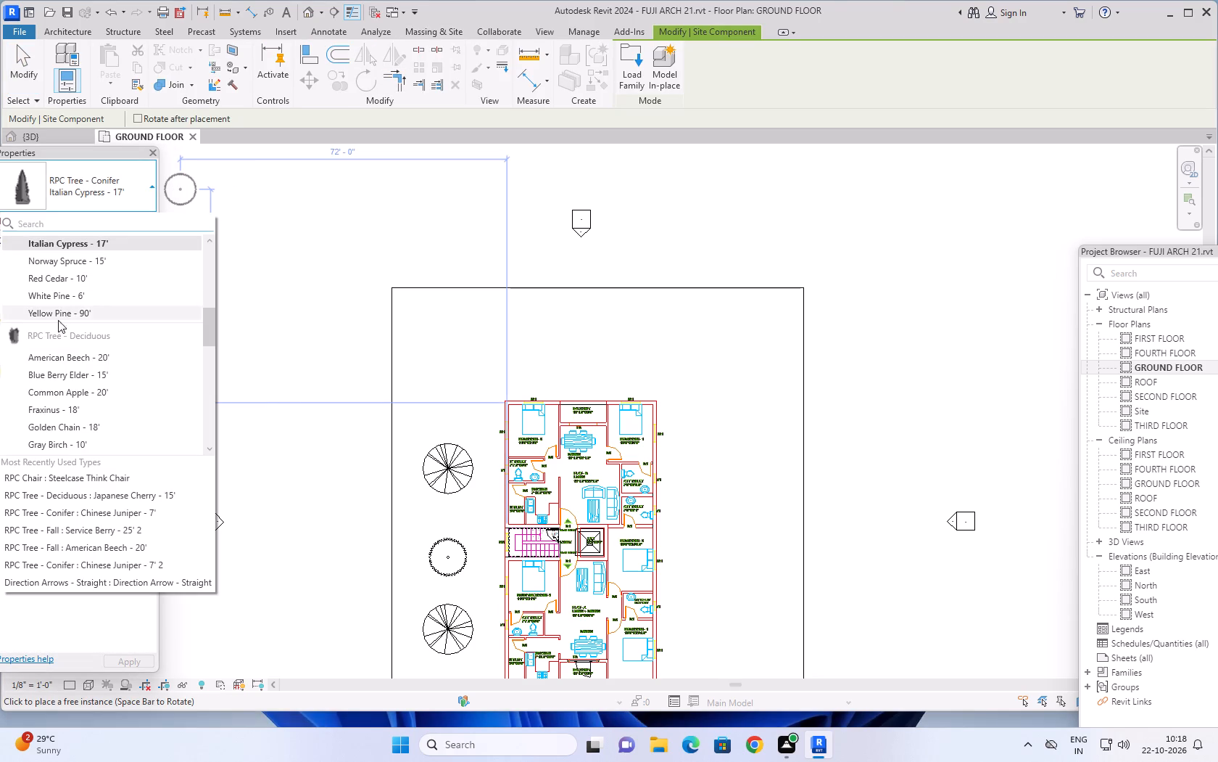
scroll(58, 371, "down", 7)
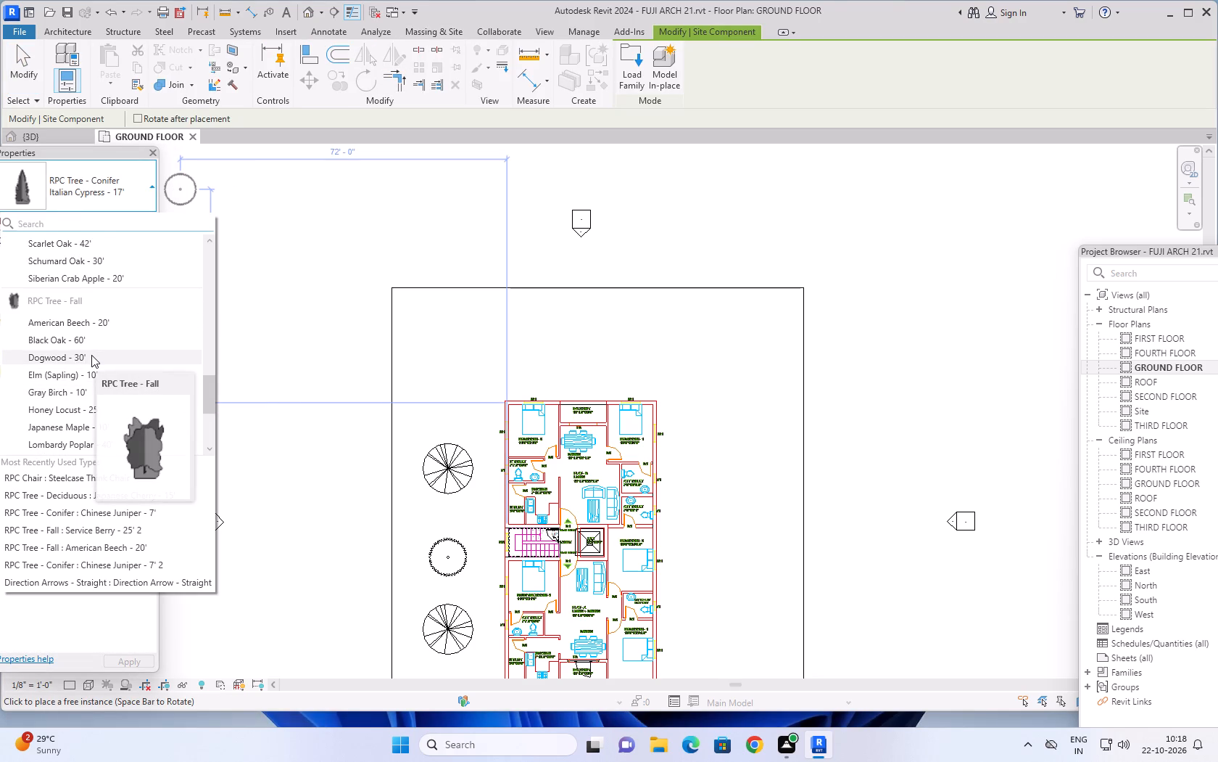
left_click(91, 355)
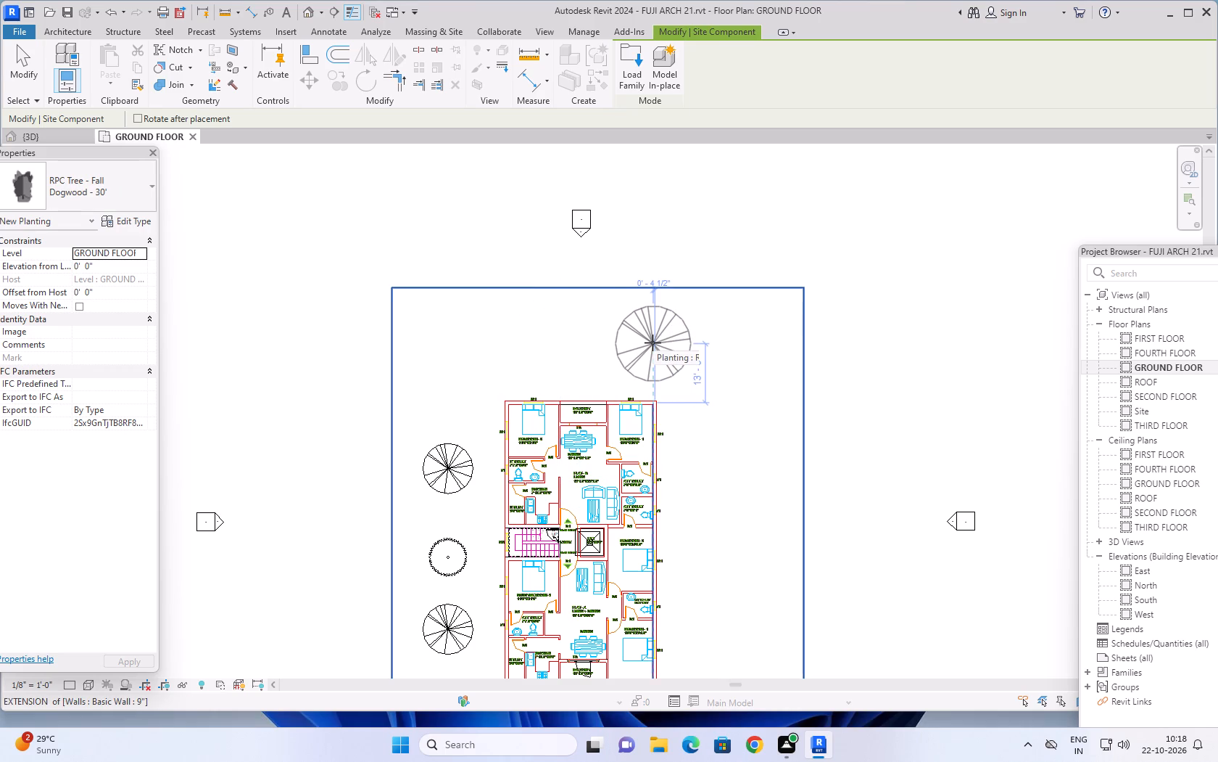
left_click(652, 343)
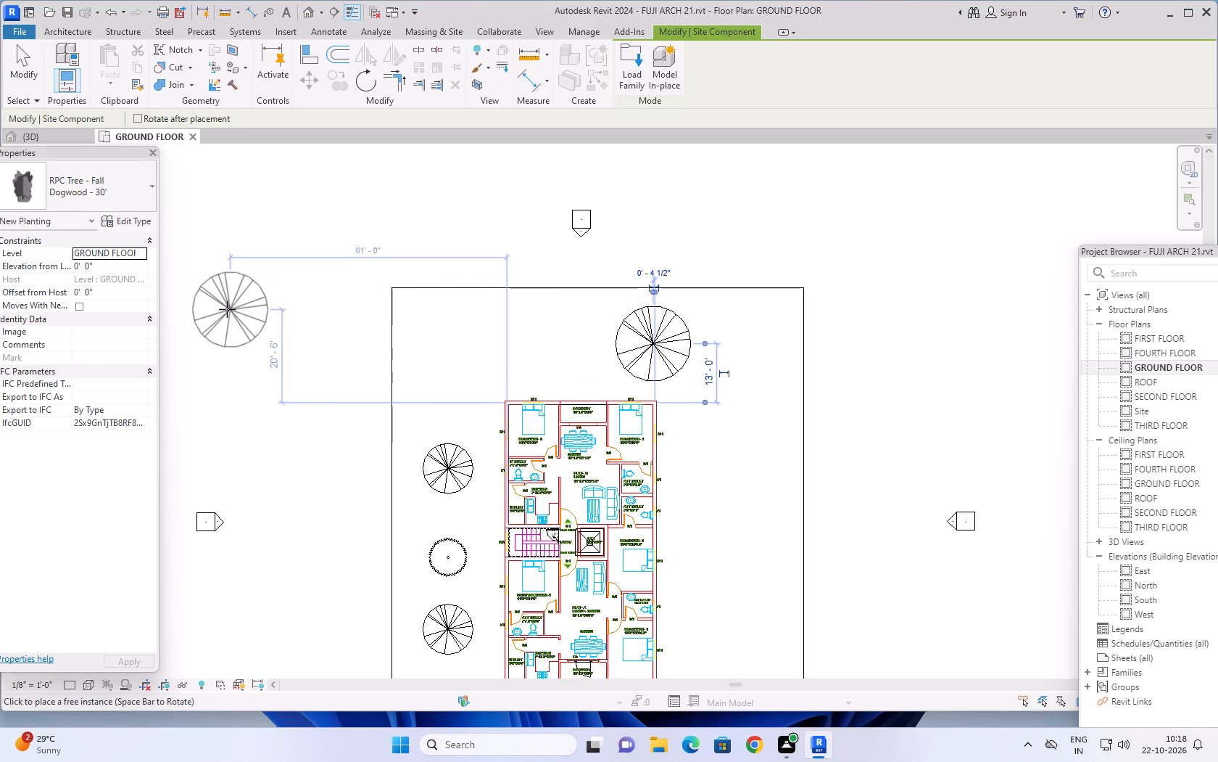
Place an RPC Tree - Fall White Ash - 30' 13' north of the building near its northwest corner, aligned with the Dogwood.
left_click(129, 192)
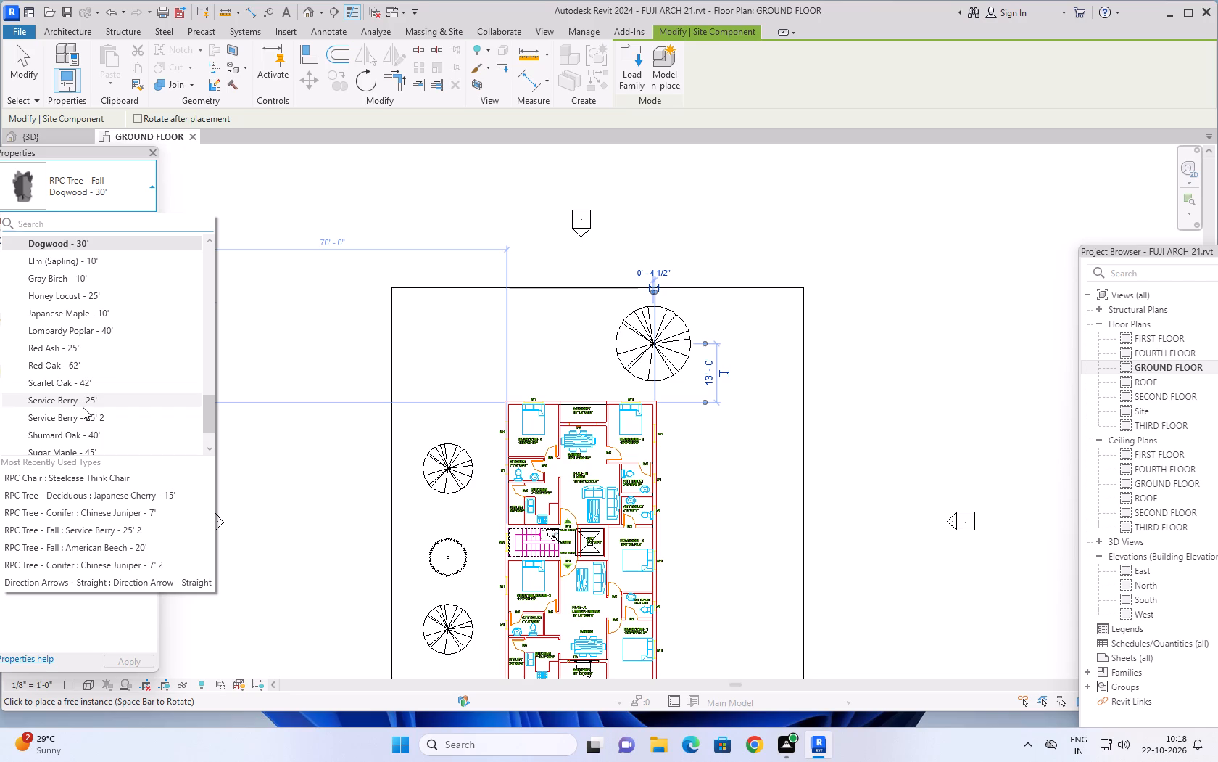
scroll(91, 405, "down", 1)
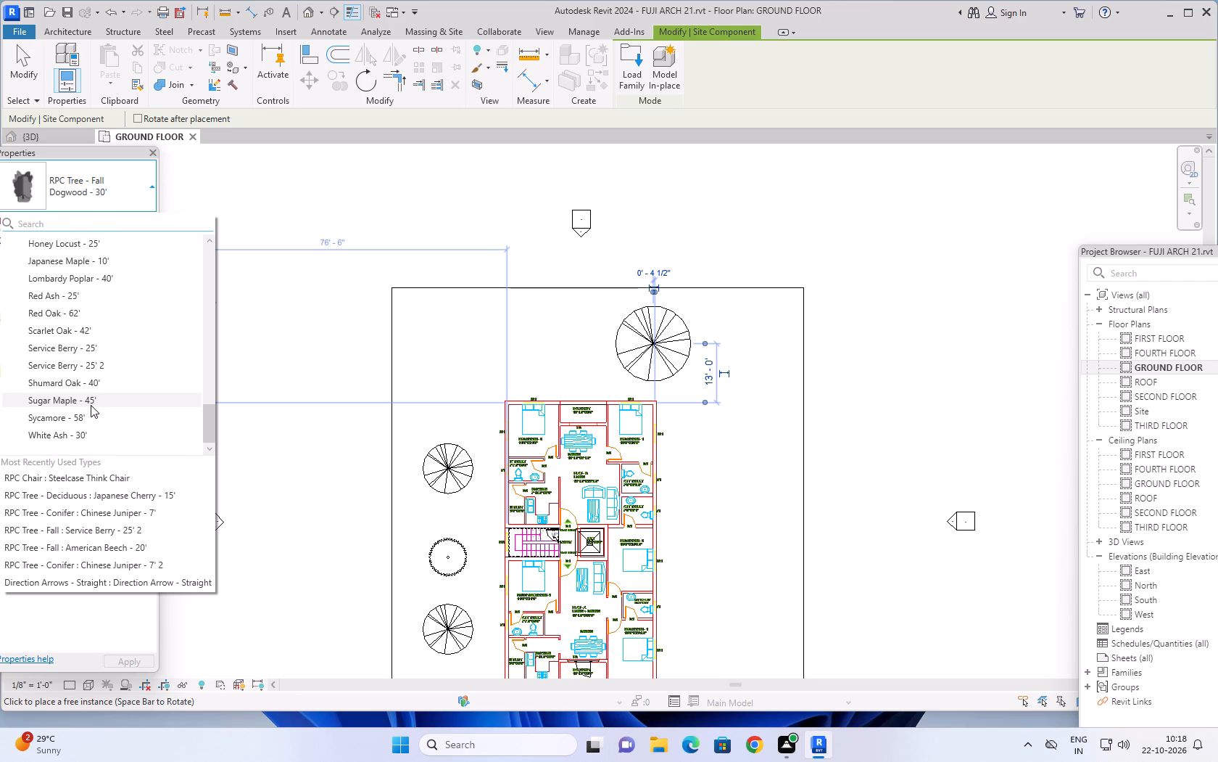
scroll(96, 418, "down", 2)
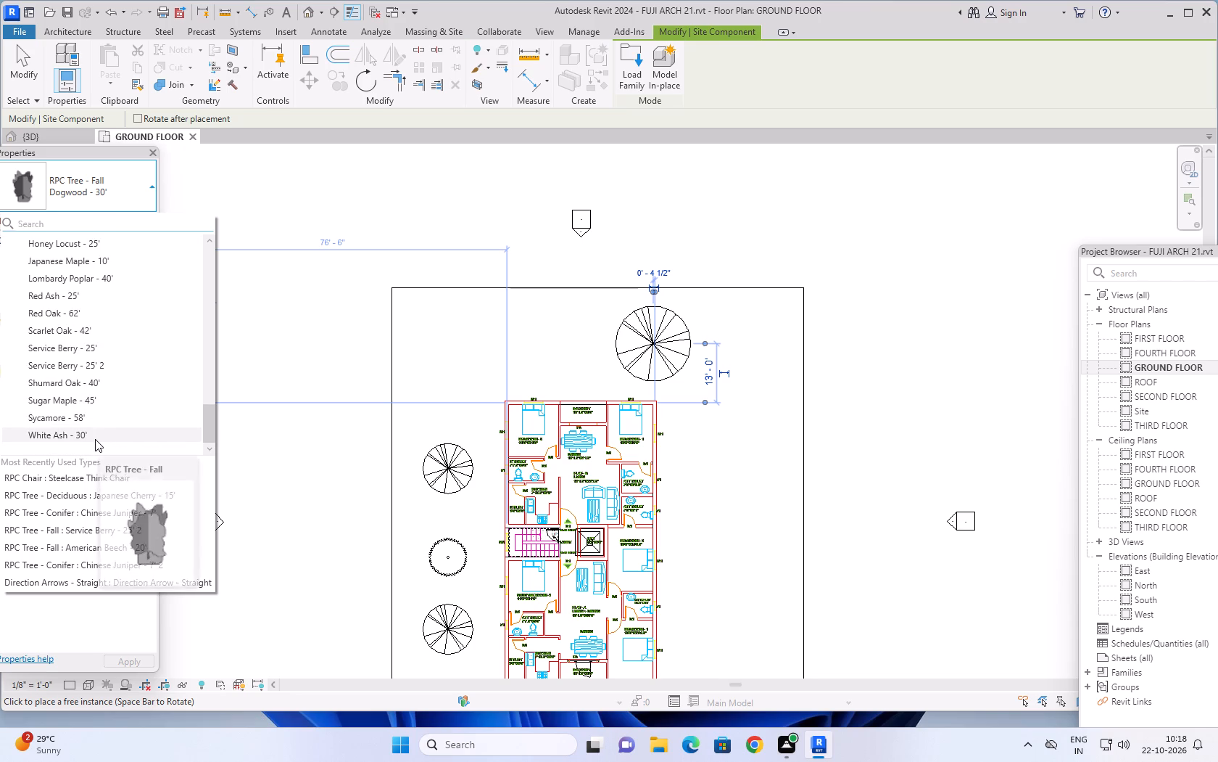
left_click(91, 434)
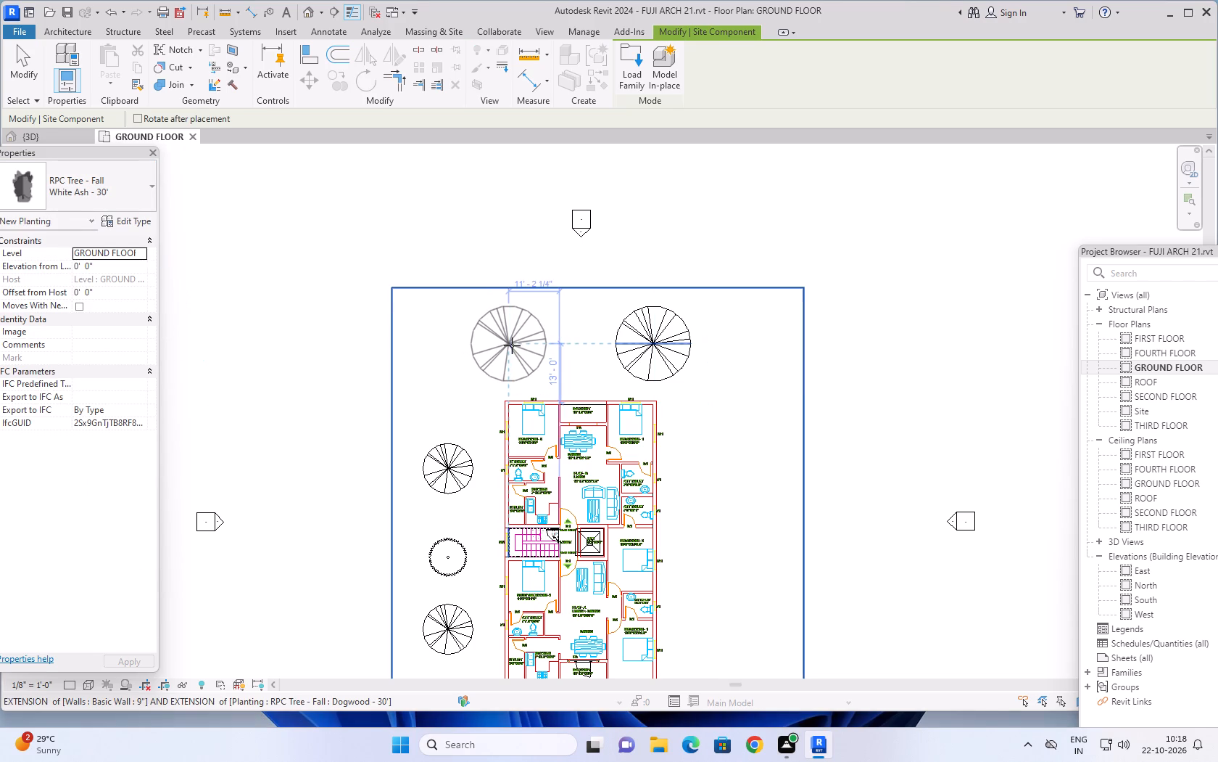
left_click(513, 346)
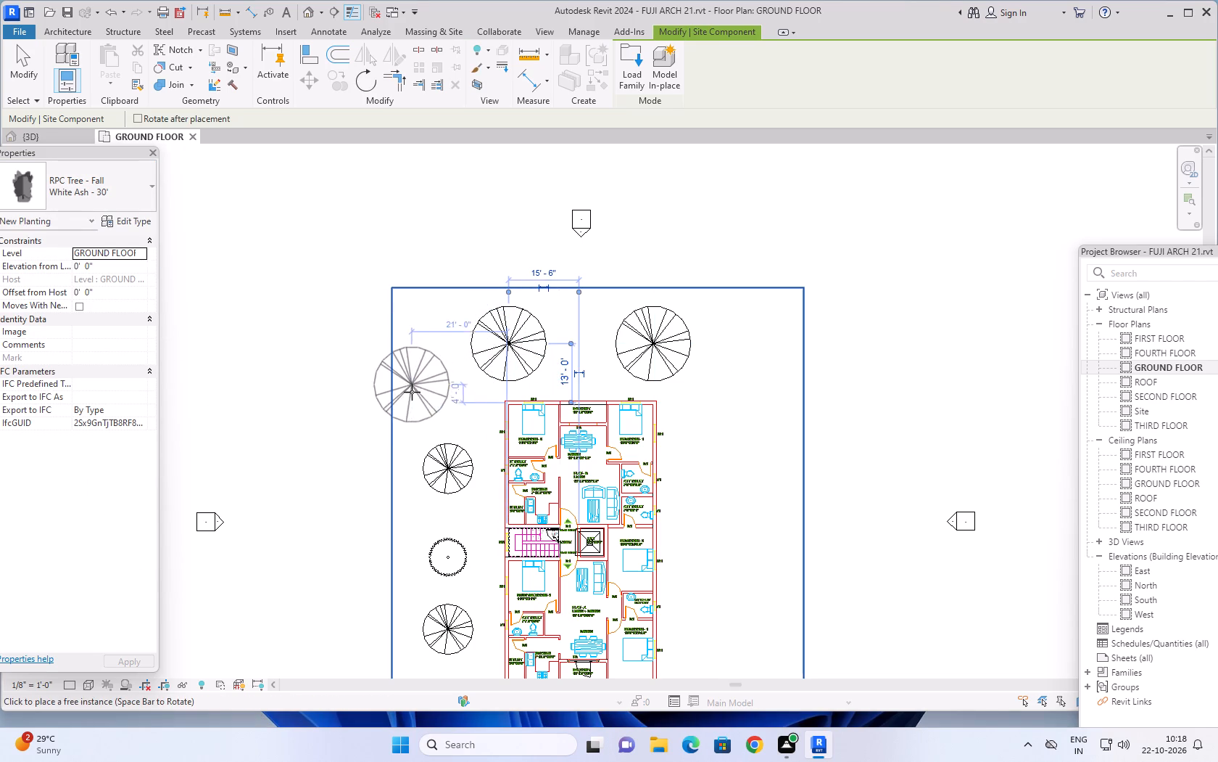
key("Escape")
key("Escape")
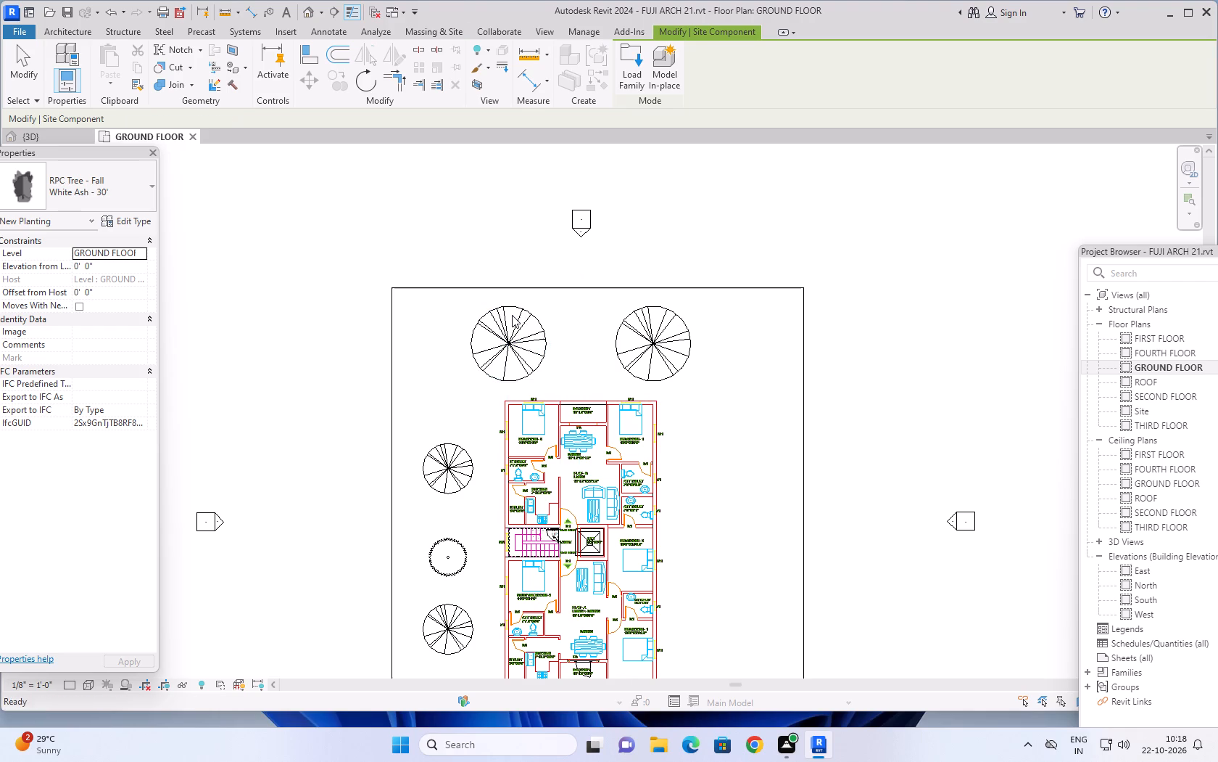
key("Escape")
Examine the new rear trees and the surrounding site from the left, back and right sides in the 3D view.
left_click(43, 139)
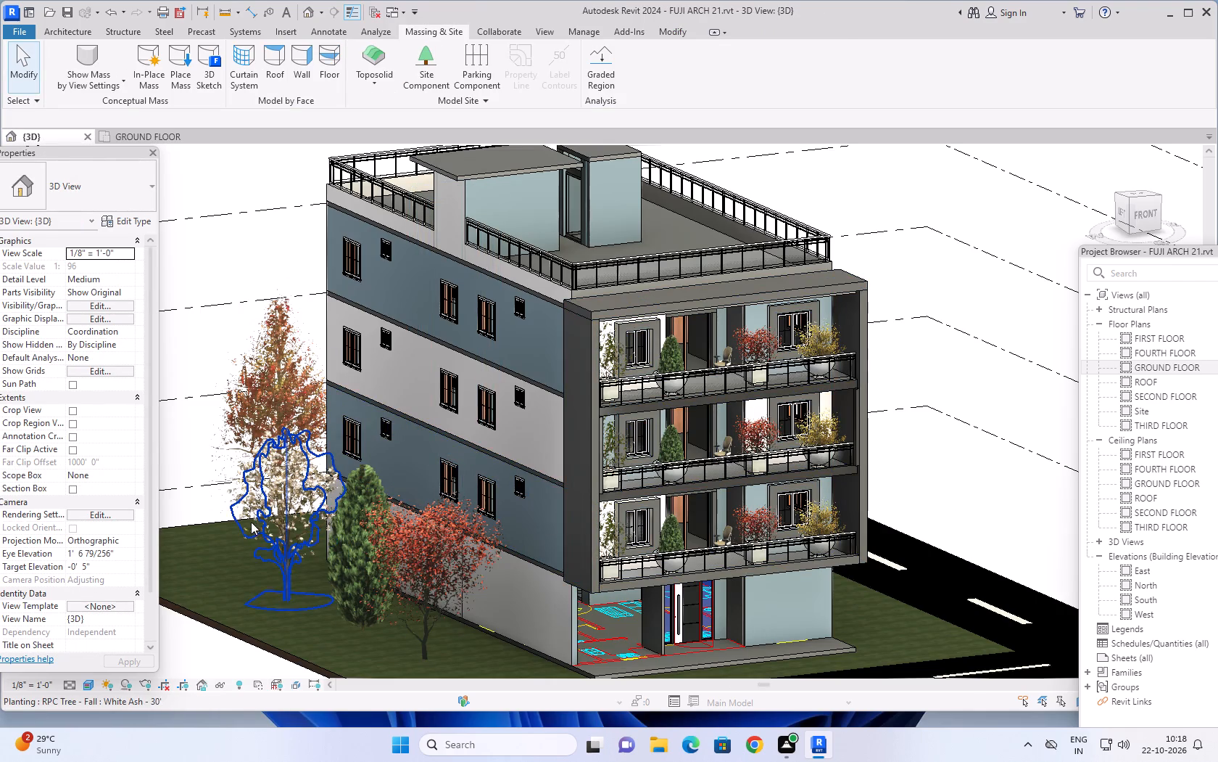
scroll(246, 533, "down", 1)
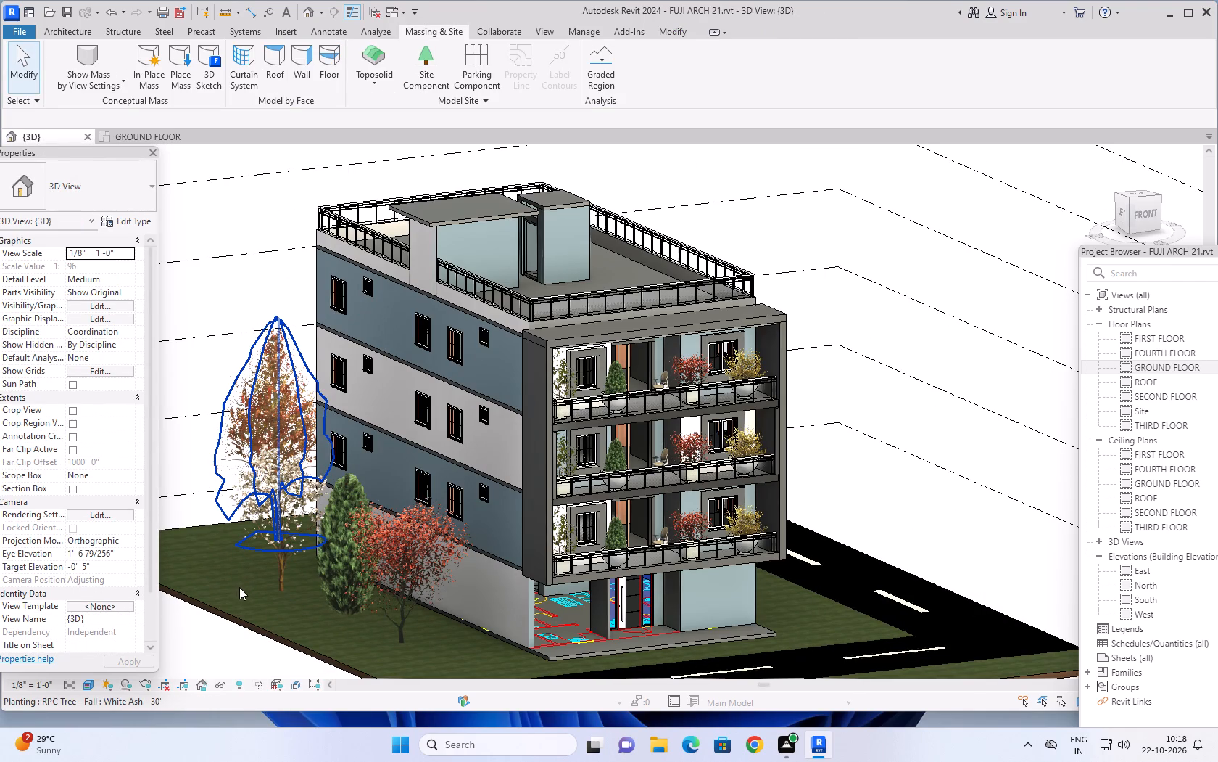
middle_click_drag(243, 590, 444, 583, "shift")
scroll(444, 583, "down", 4)
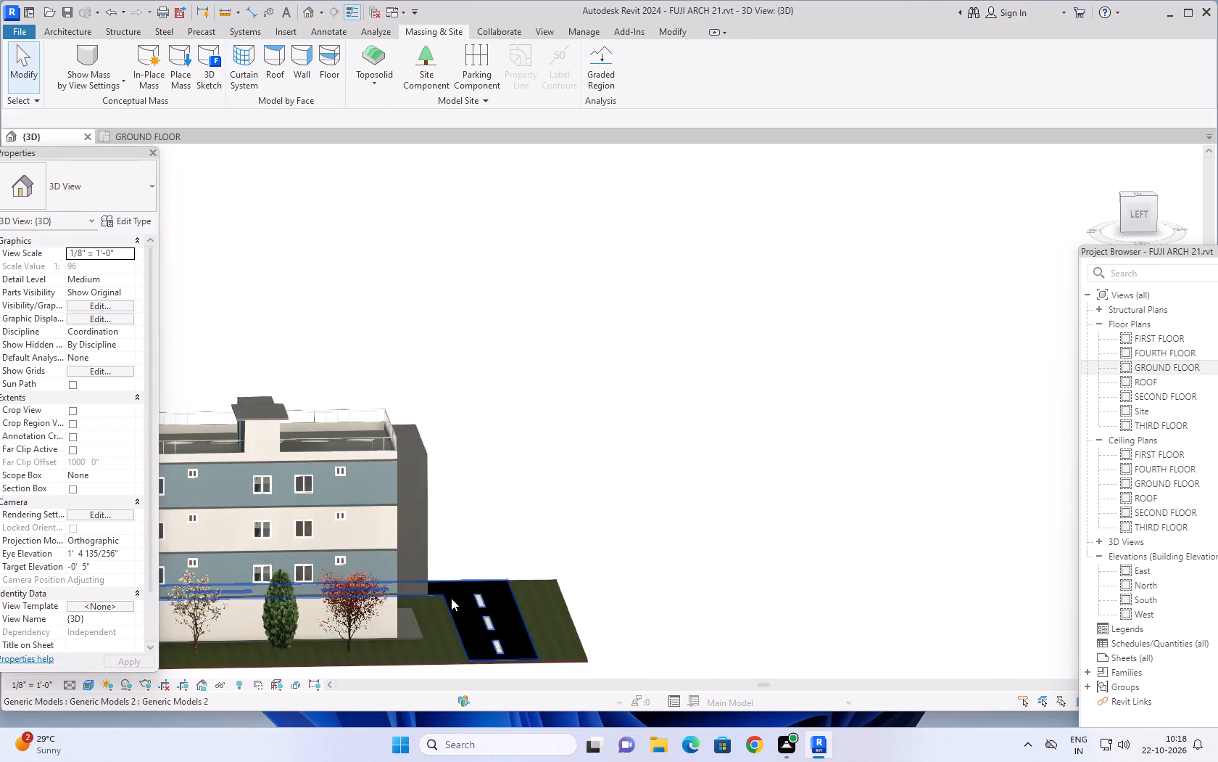
scroll(453, 604, "down", 3)
middle_click_drag(473, 620, 571, 572)
middle_click_drag(315, 562, 460, 587, "shift")
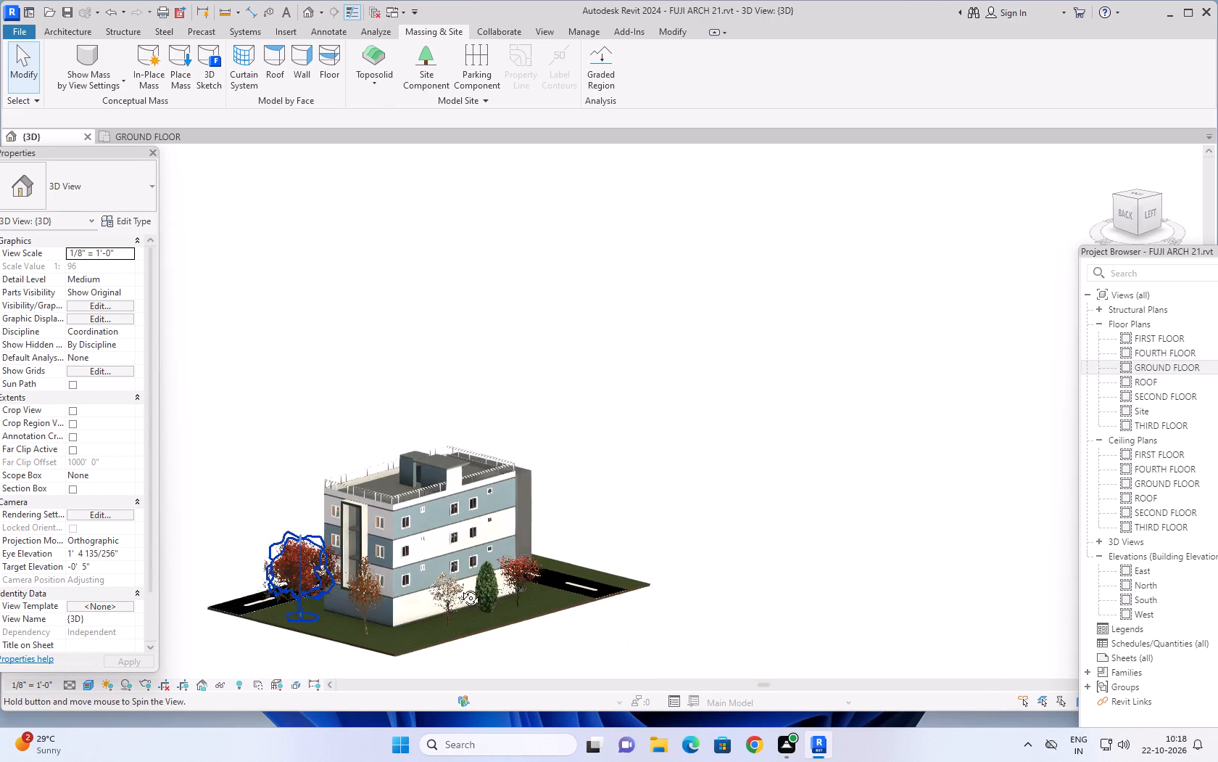
middle_click_drag(460, 587, 502, 585, "shift")
scroll(371, 599, "up", 7)
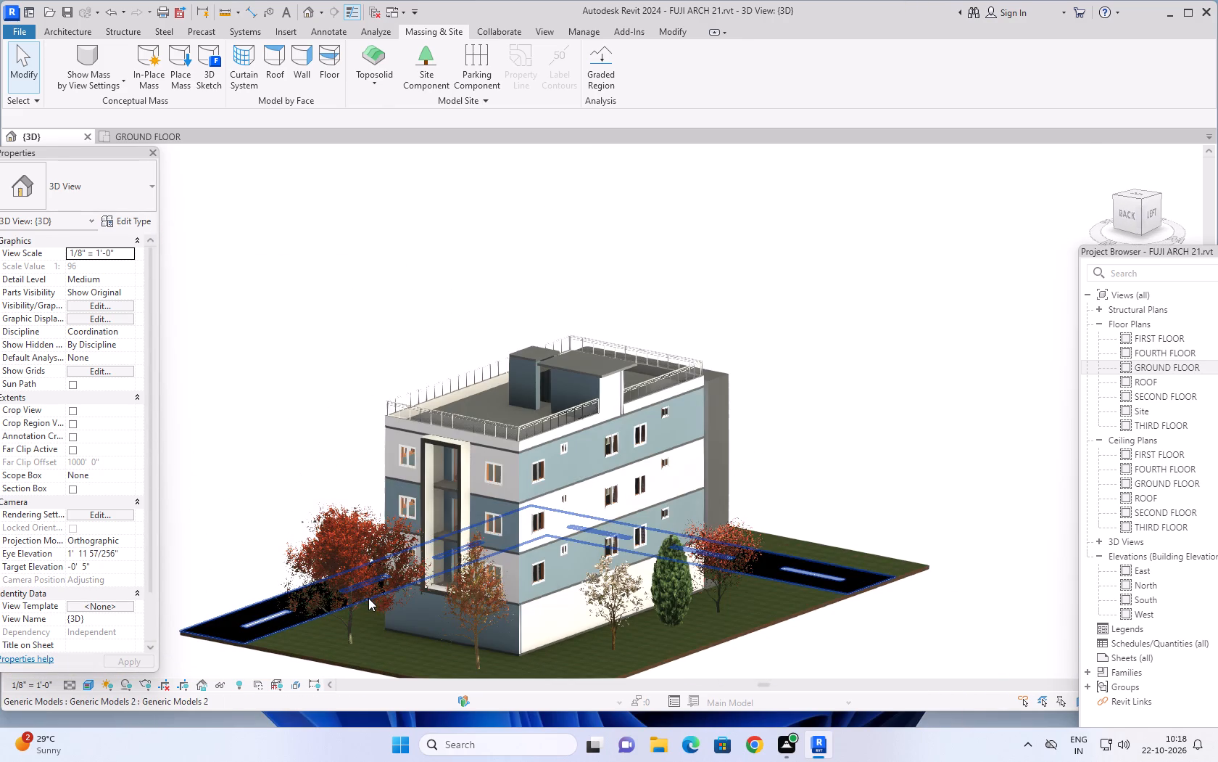
scroll(368, 598, "up", 2)
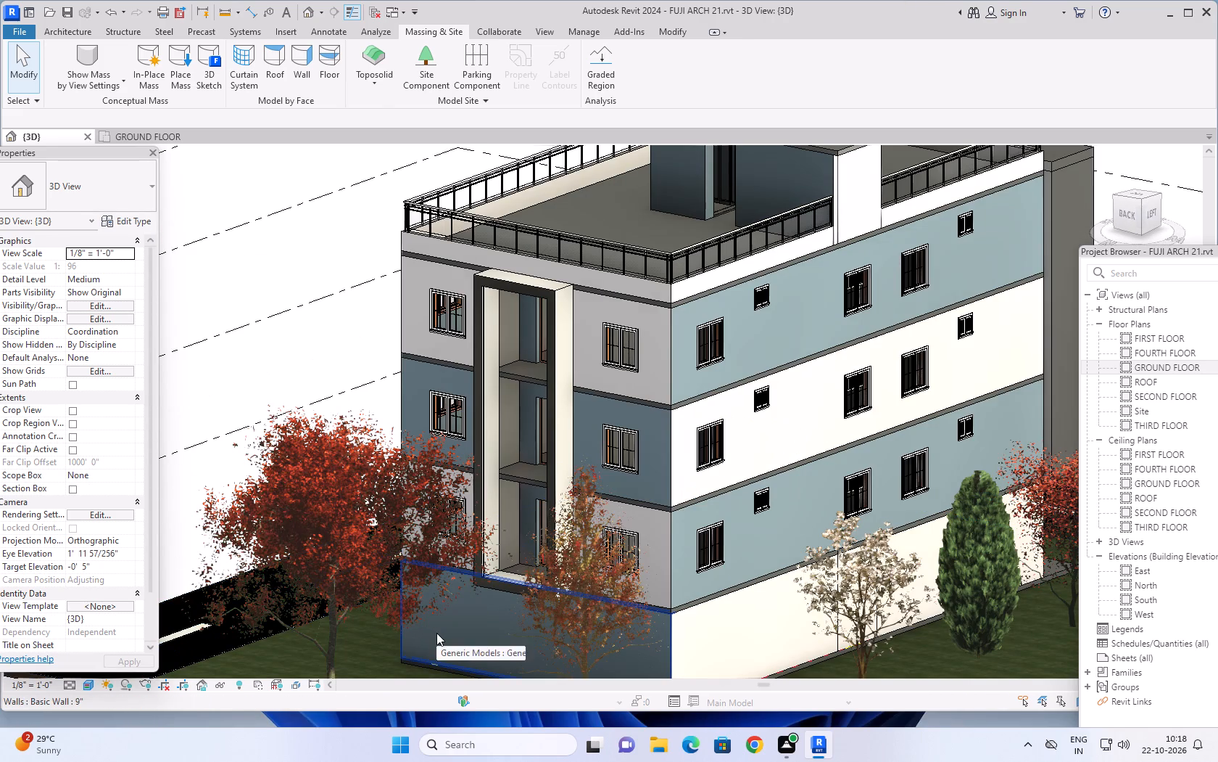
scroll(433, 622, "down", 3)
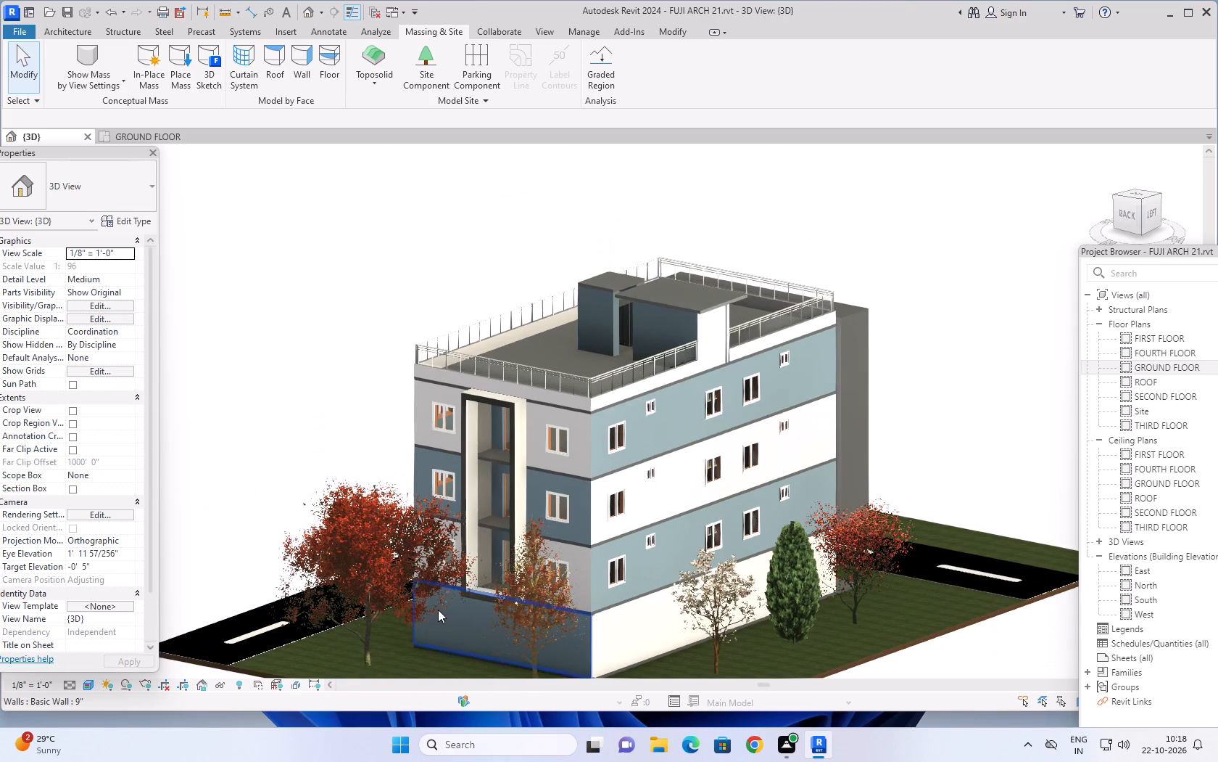
middle_click_drag(434, 606, 380, 517)
middle_click_drag(420, 557, 462, 562, "shift")
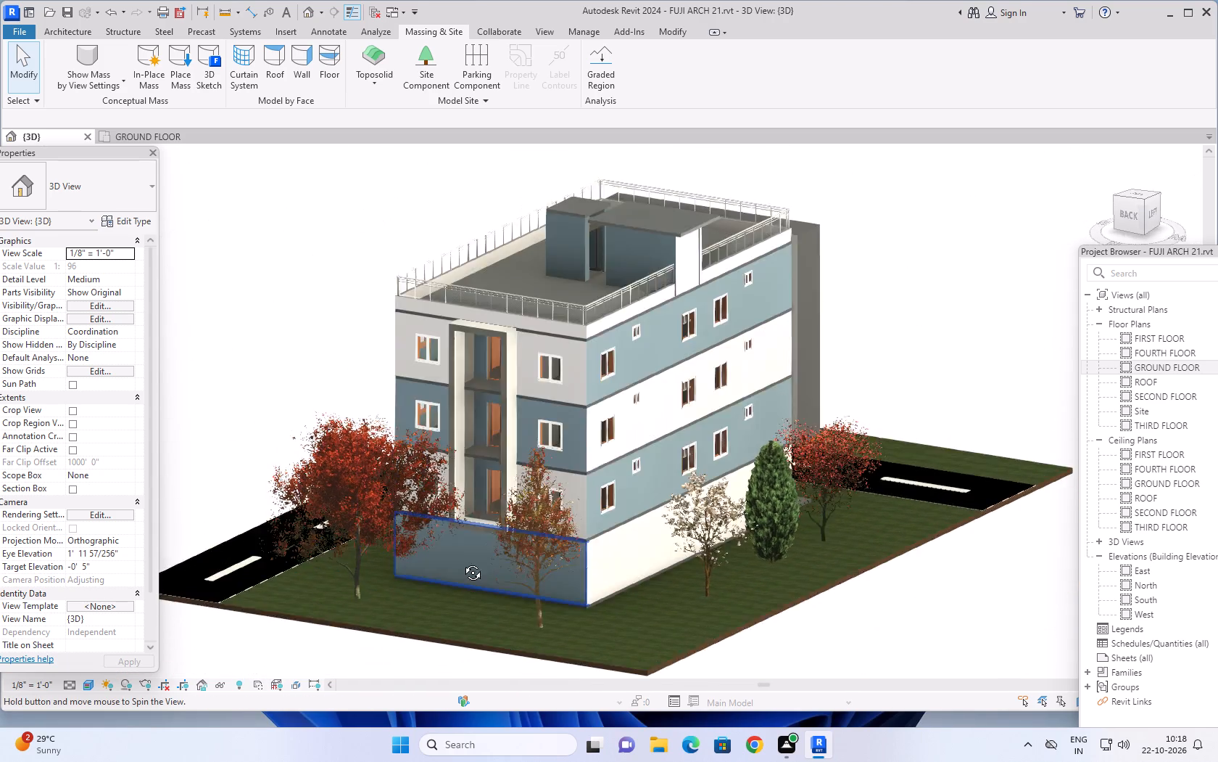
middle_click_drag(462, 562, 518, 550, "shift")
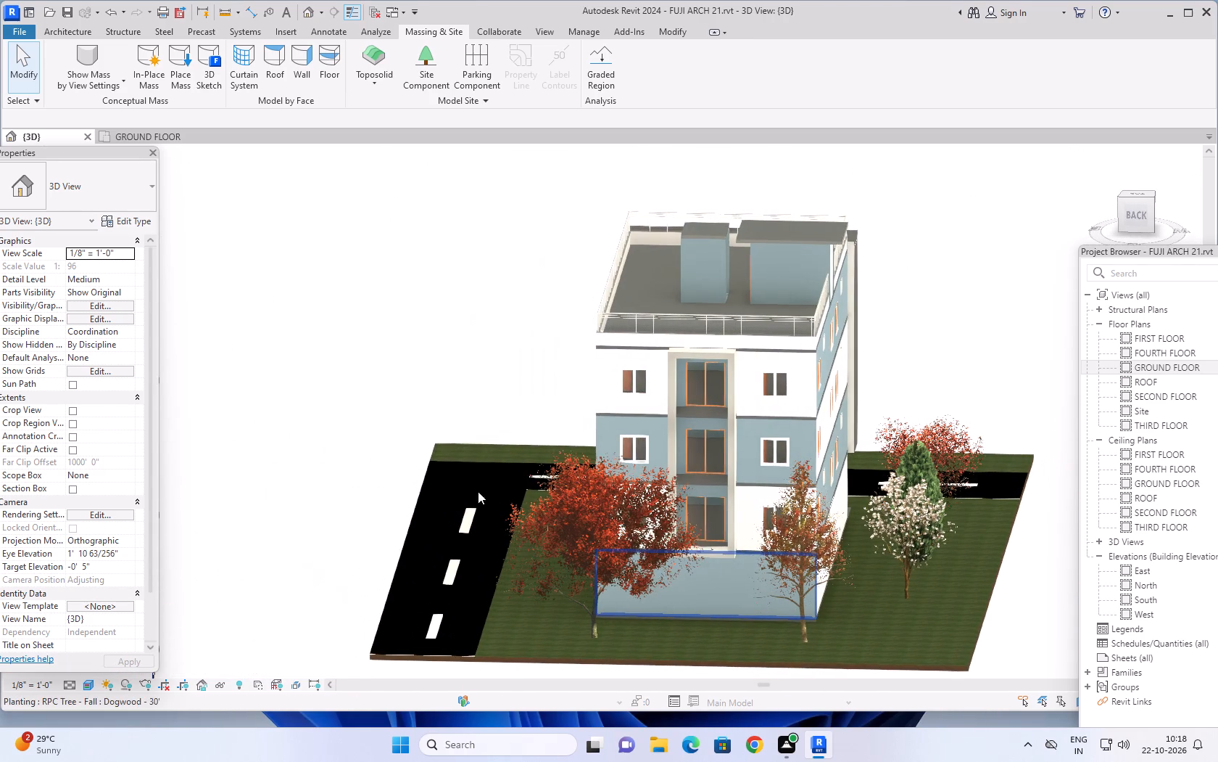
middle_click_drag(439, 410, 297, 356)
middle_click_drag(591, 485, 651, 501, "shift")
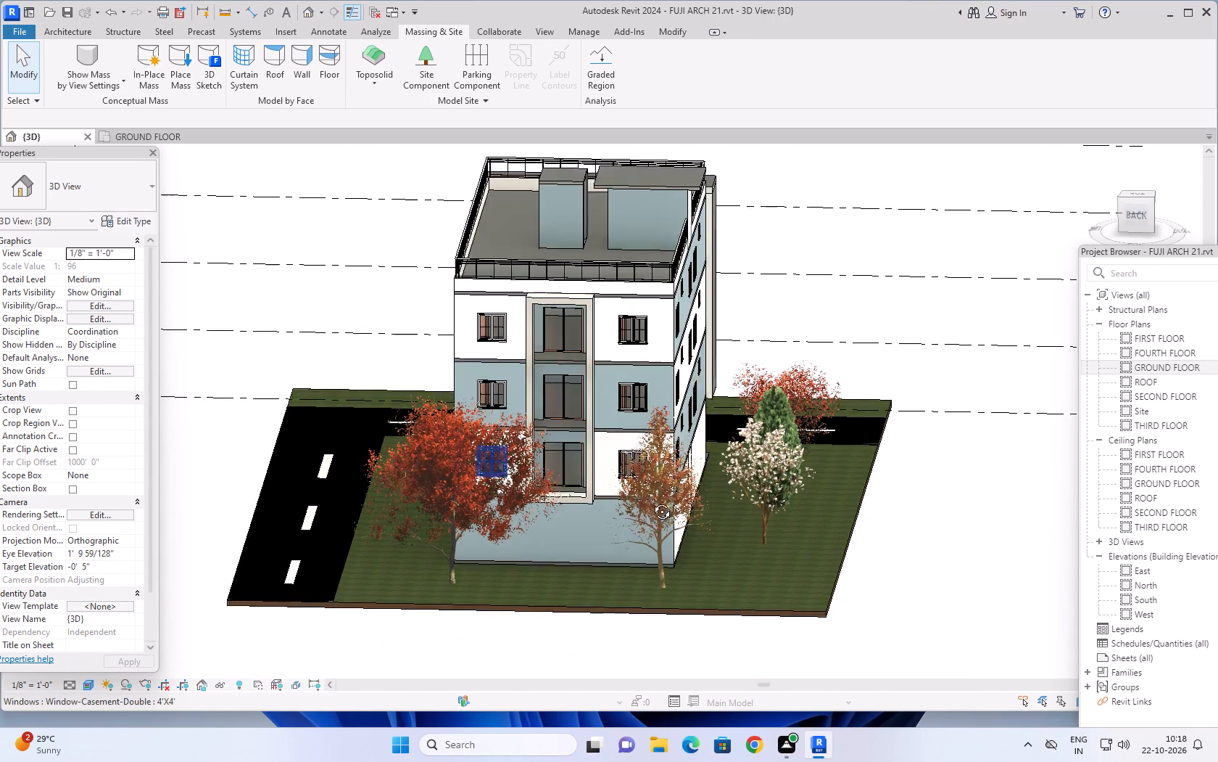
middle_click_drag(651, 501, 711, 501, "shift")
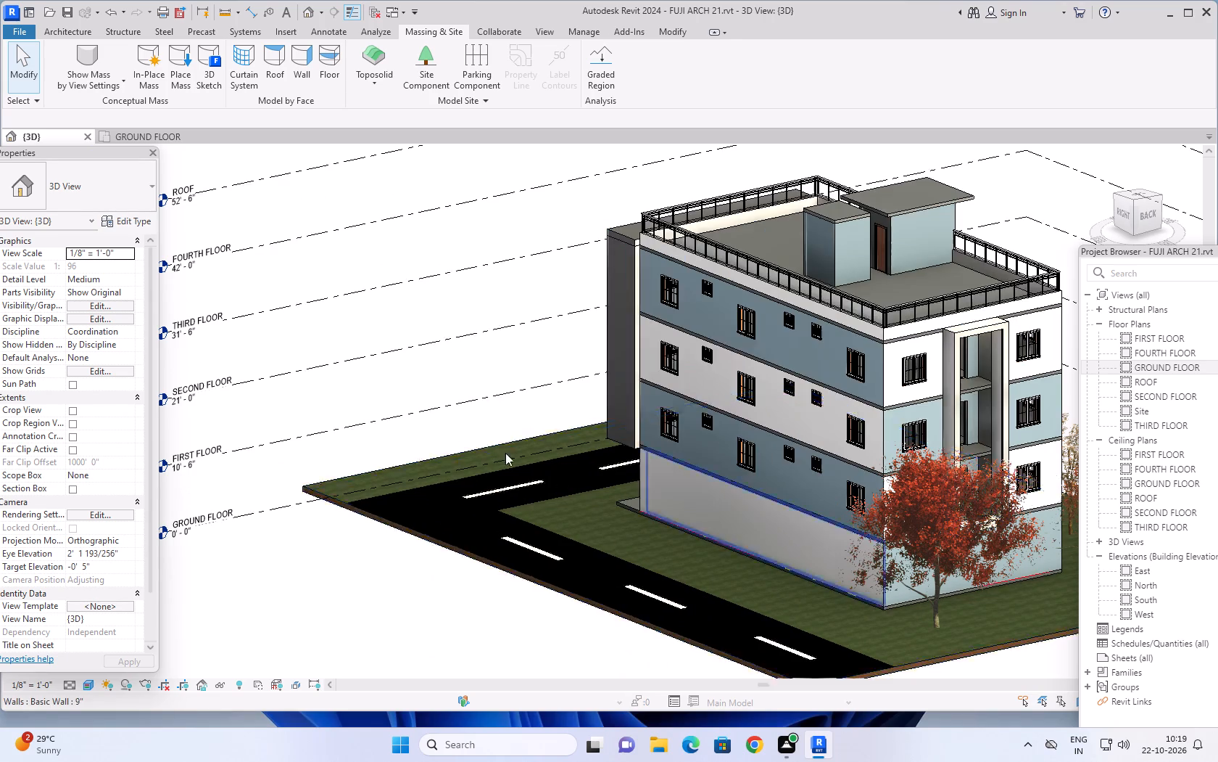
middle_click_drag(353, 377, 507, 454)
middle_click_drag(565, 331, 517, 351)
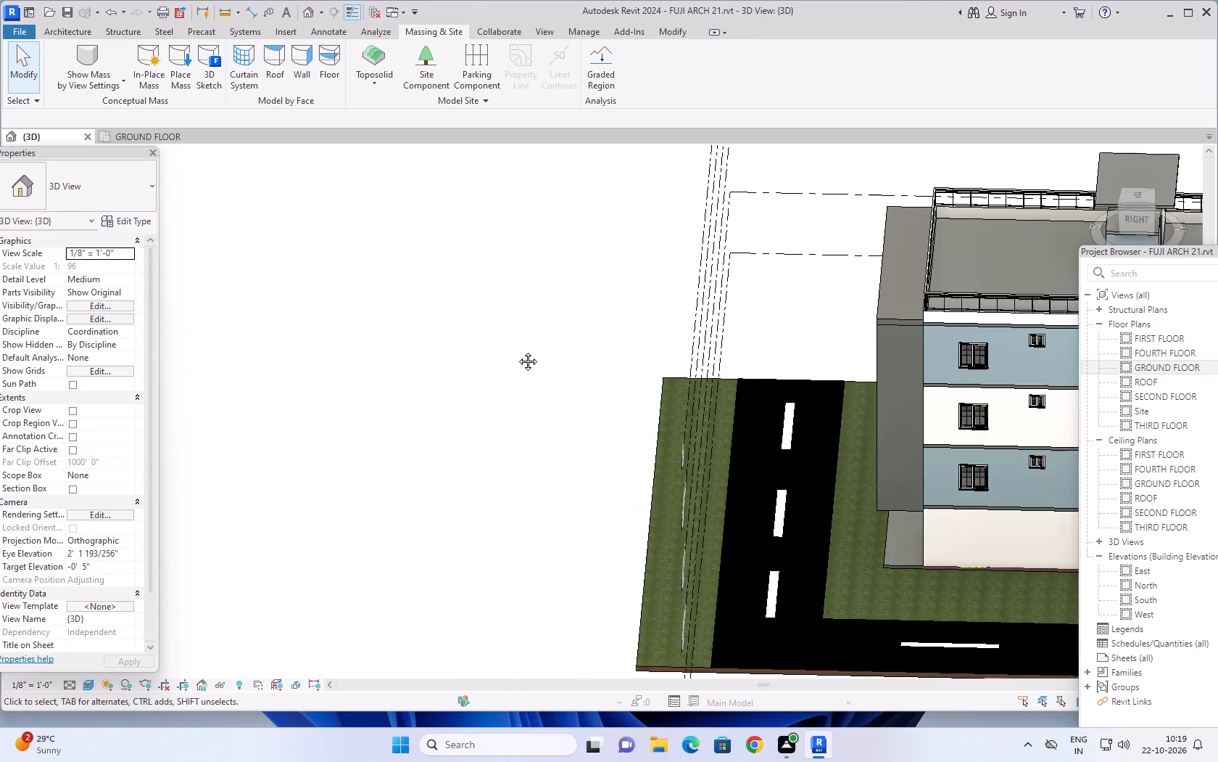
Set the type height of the red Service Berry - 25' 2 tree near the building's front west corner to 30'.
middle_click_drag(517, 351, 348, 411)
middle_click_drag(388, 392, 666, 484, "shift")
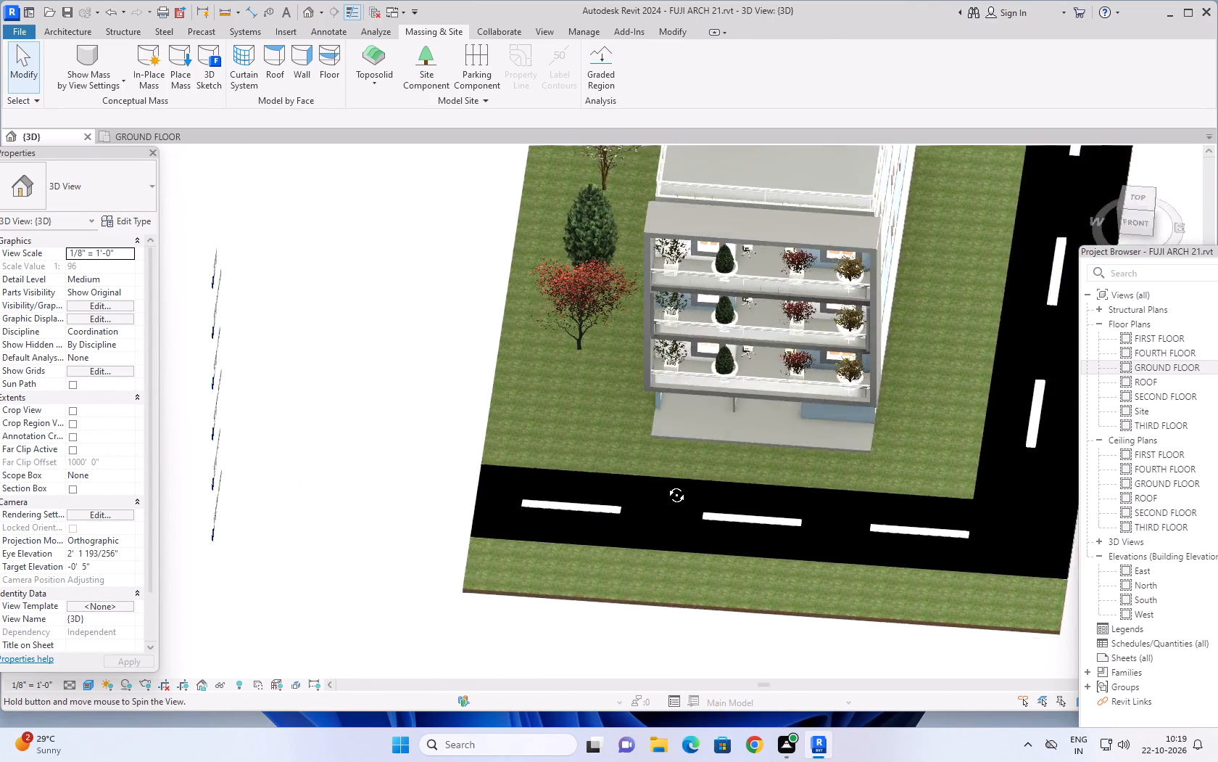
middle_click_drag(666, 484, 750, 330, "shift")
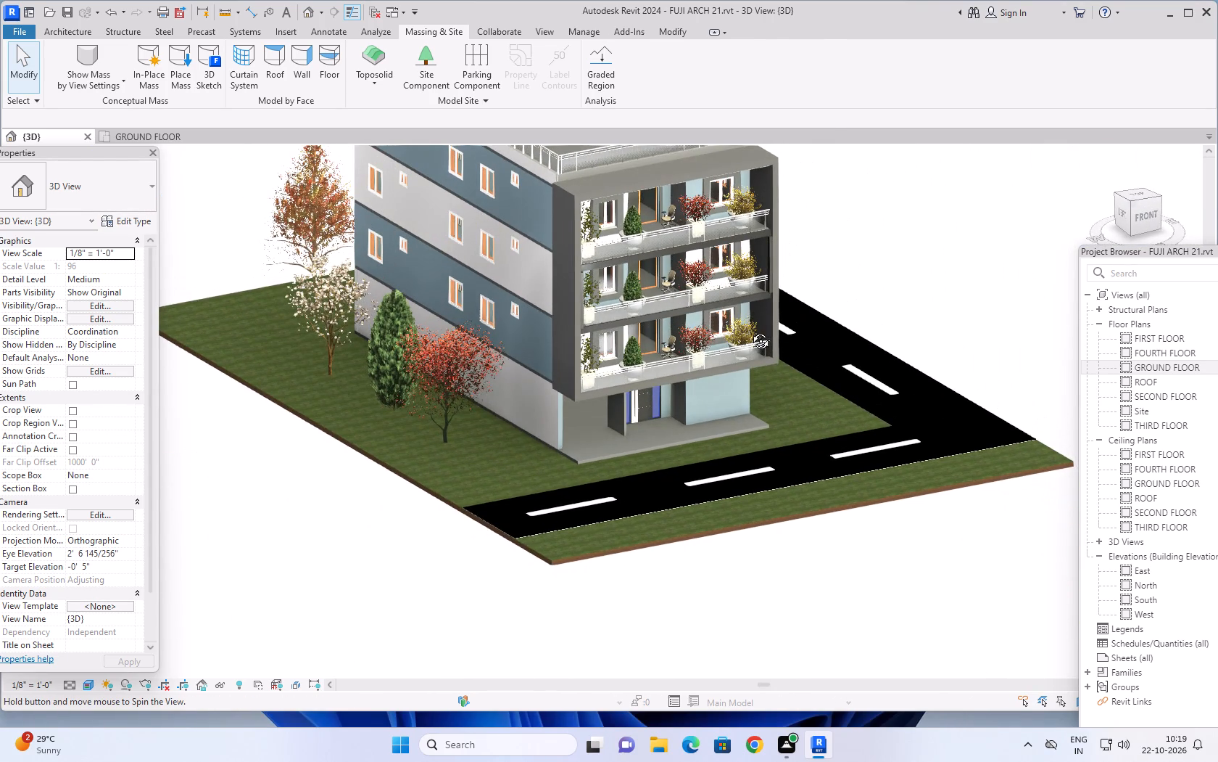
middle_click_drag(750, 330, 748, 335, "shift")
middle_click_drag(491, 442, 478, 570)
middle_click_drag(478, 565, 505, 528, "shift")
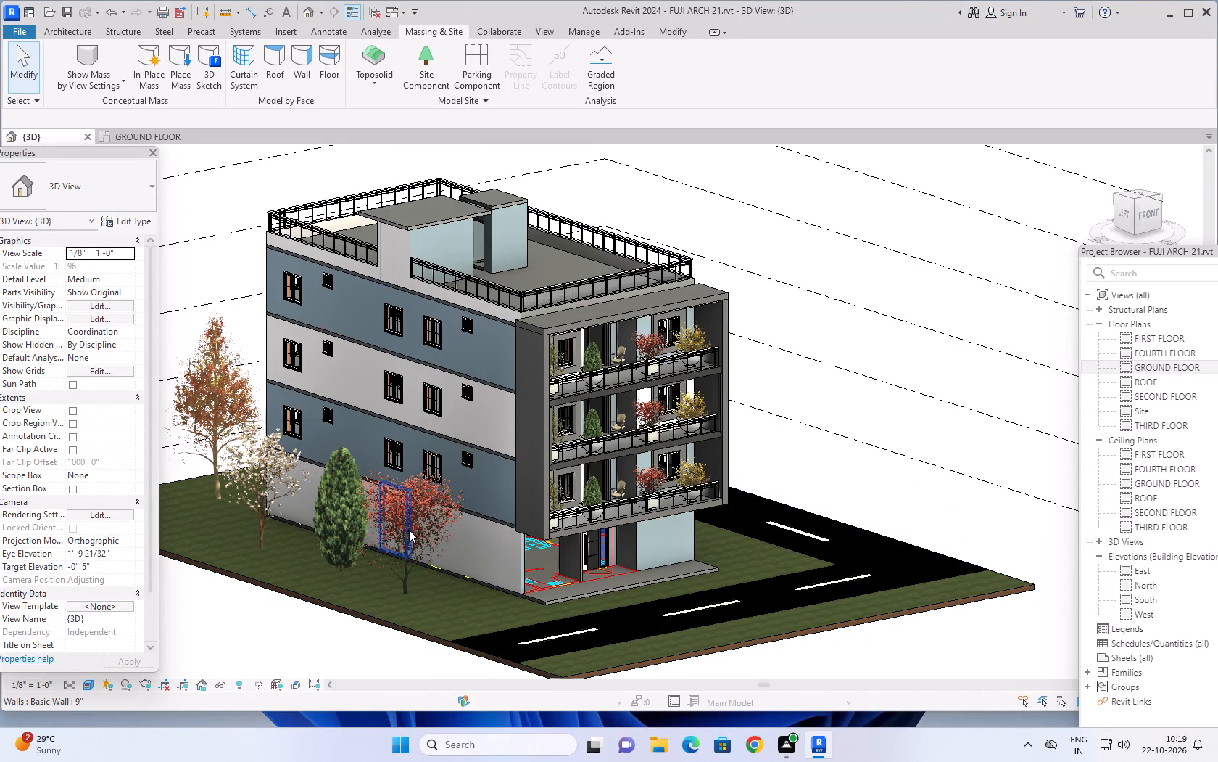
left_click(426, 525)
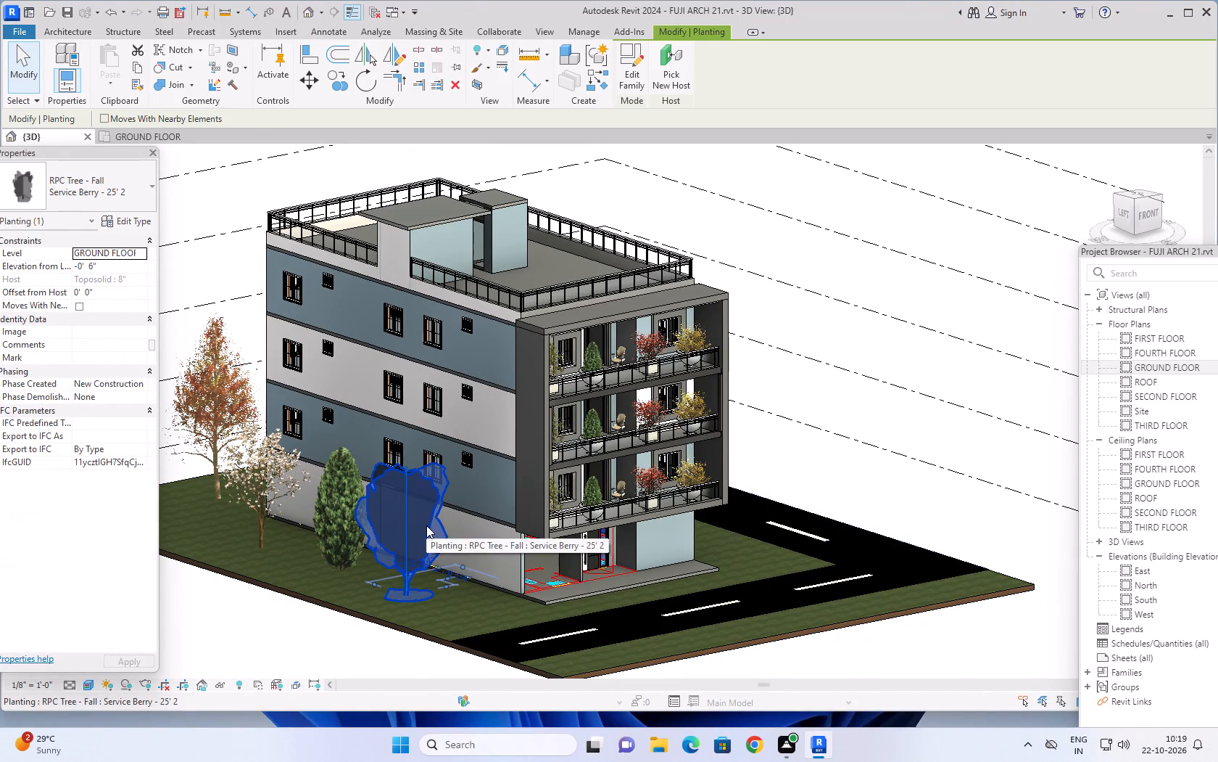
left_click(130, 214)
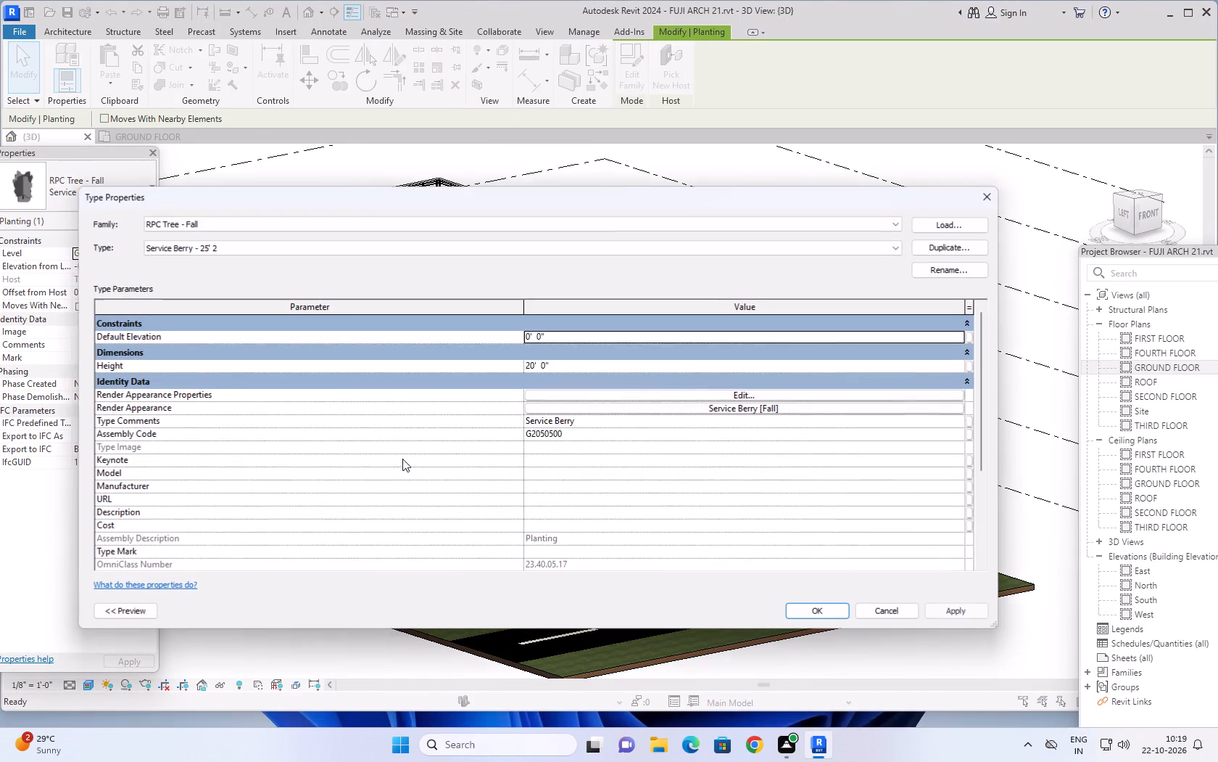
left_click(570, 363)
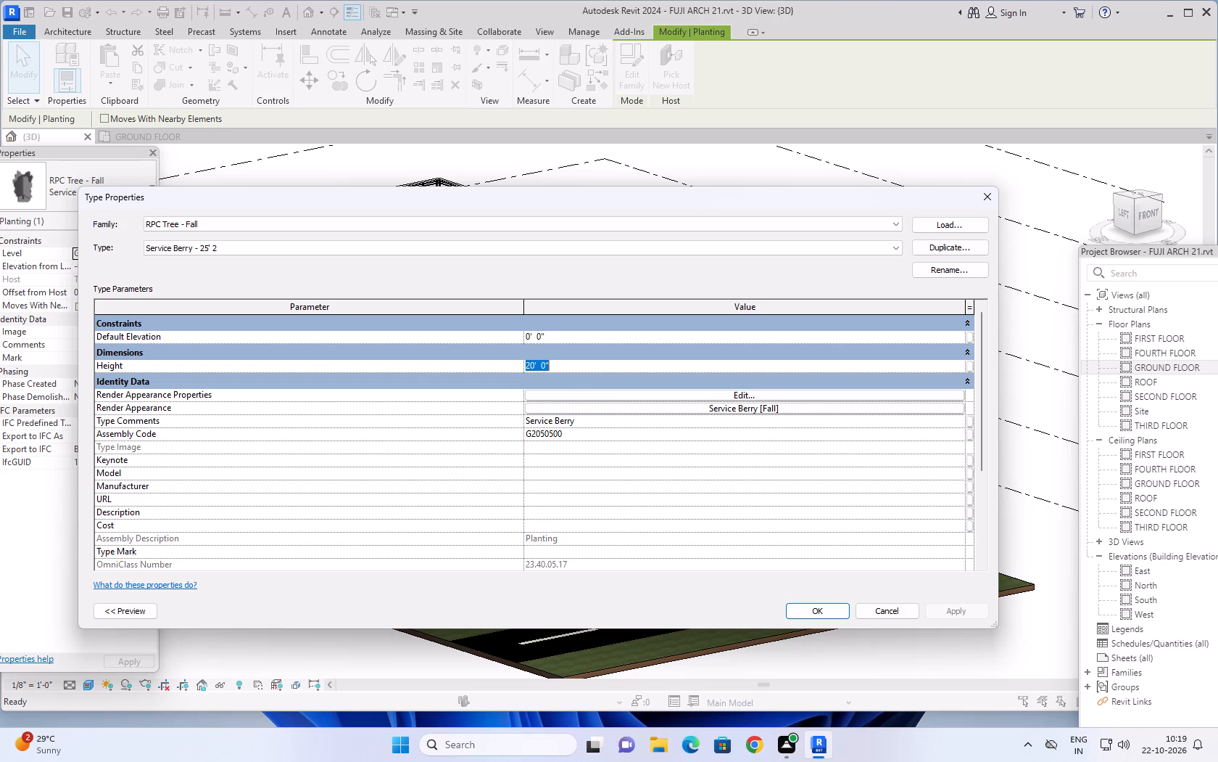
type("30'")
key("Return")
left_click(972, 610)
left_click(803, 607)
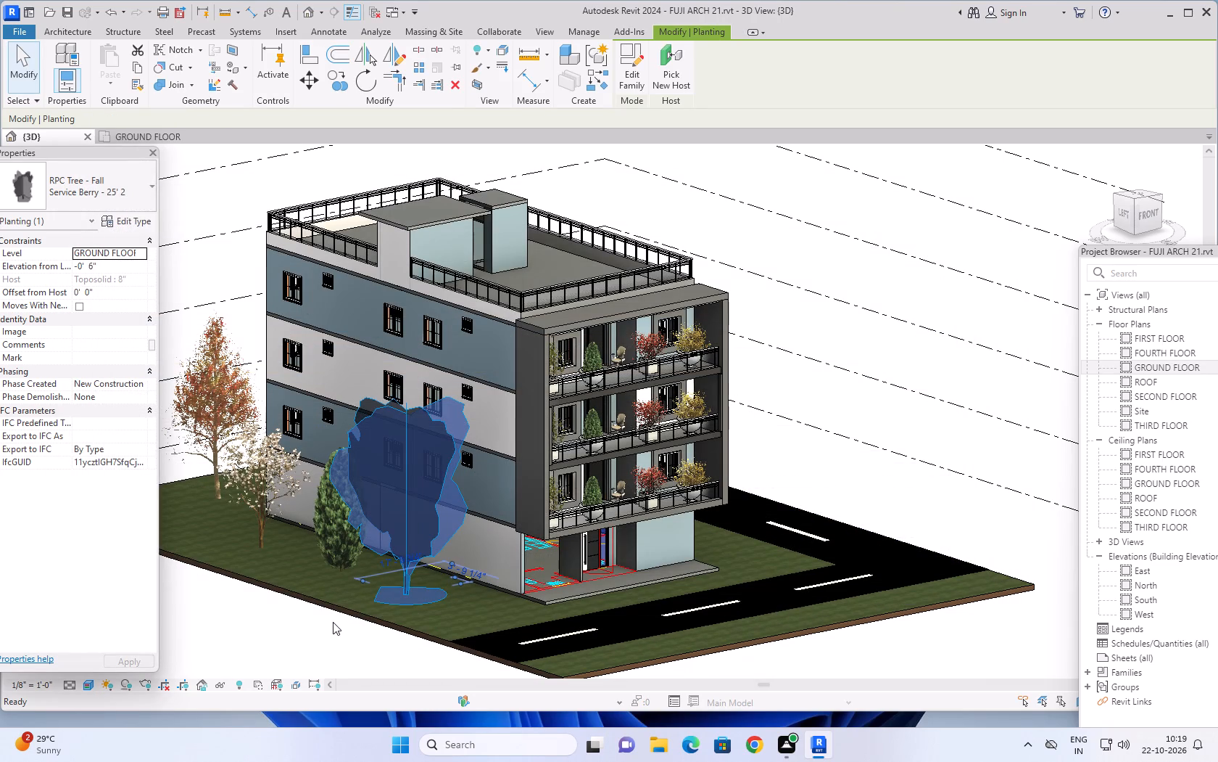
left_click(325, 619)
Set the type height of the Chinese Juniper - 7' conifer beside the west wall to 30'.
left_click(328, 546)
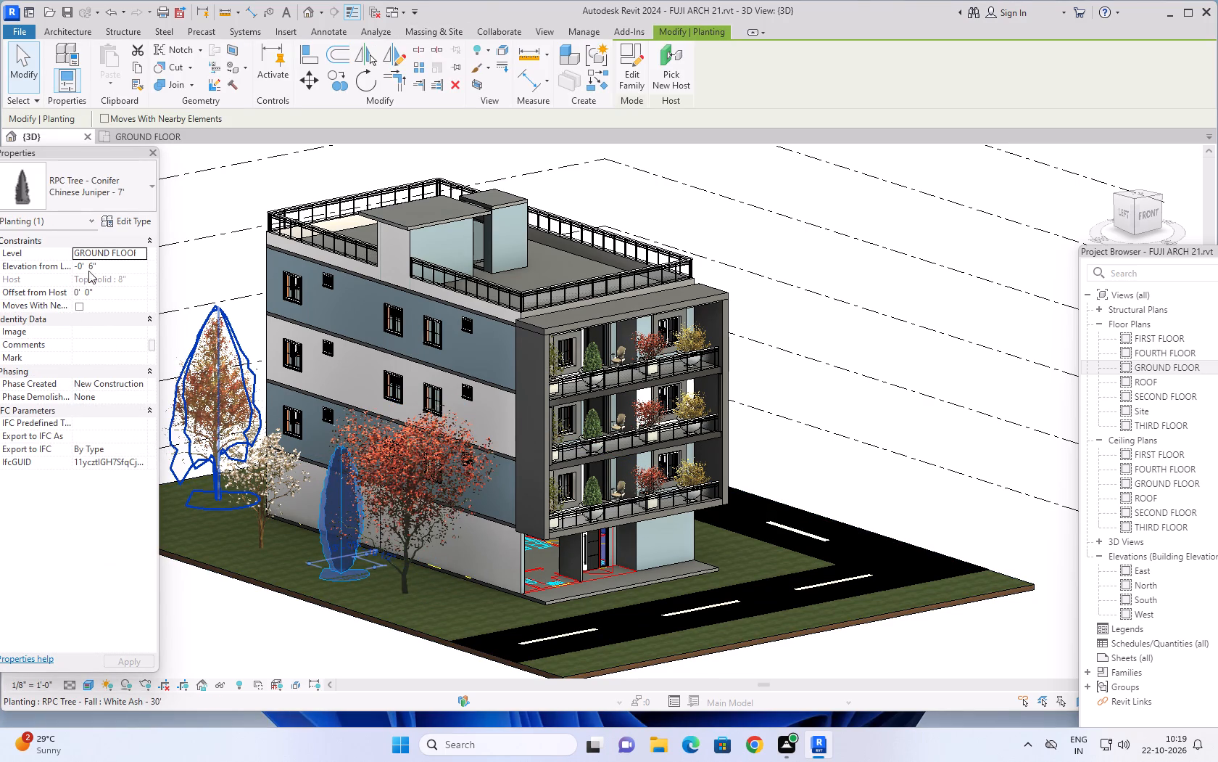
left_click(128, 216)
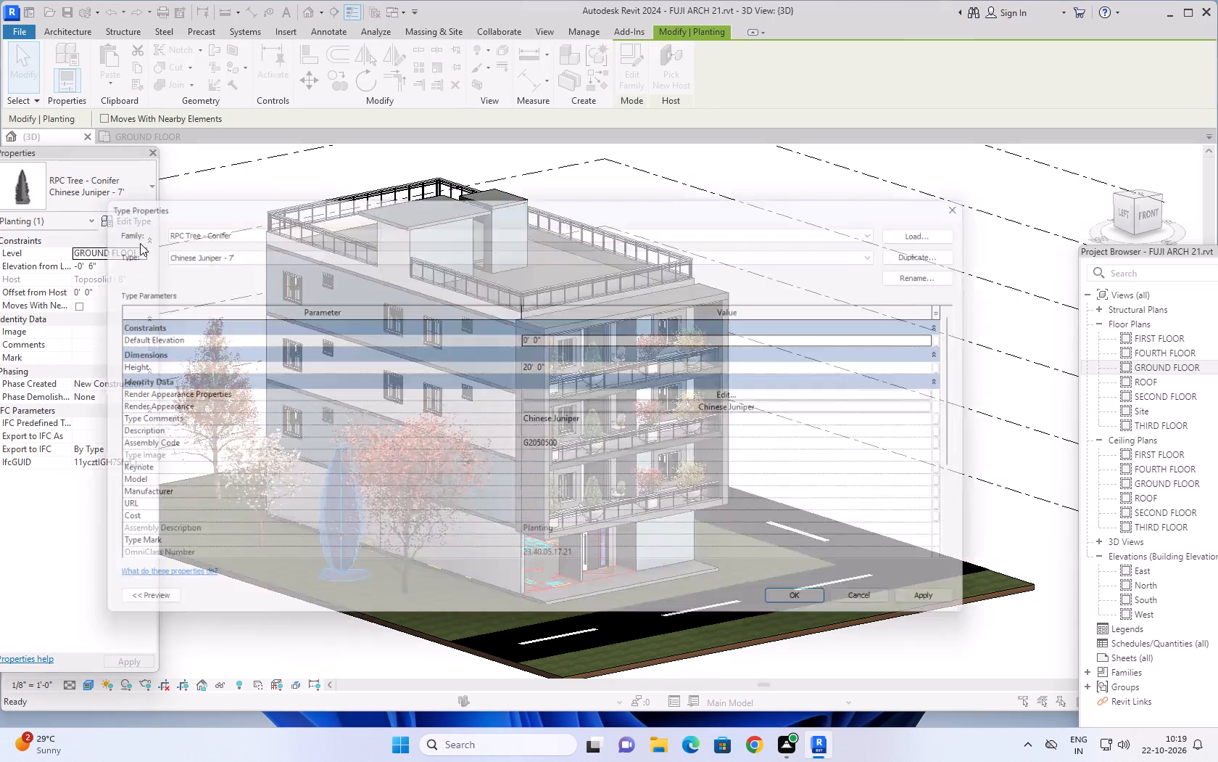
left_click(576, 365)
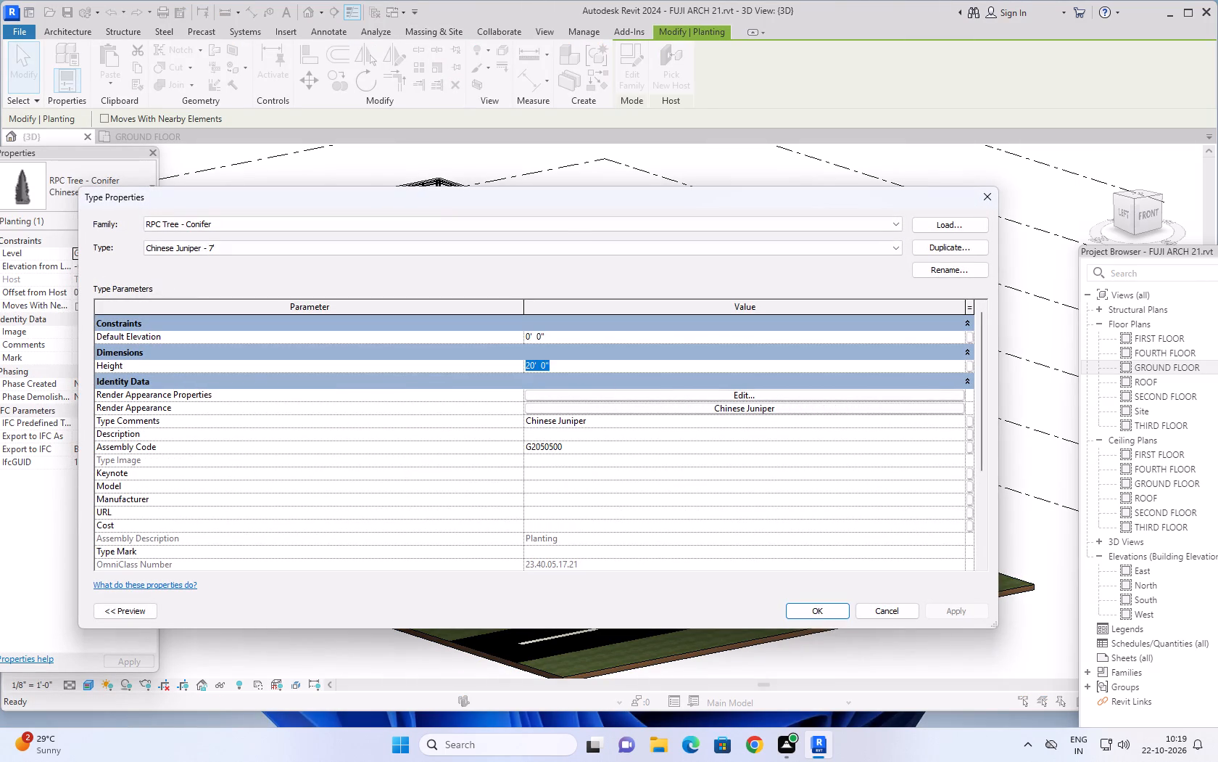
type("30'")
key("Return")
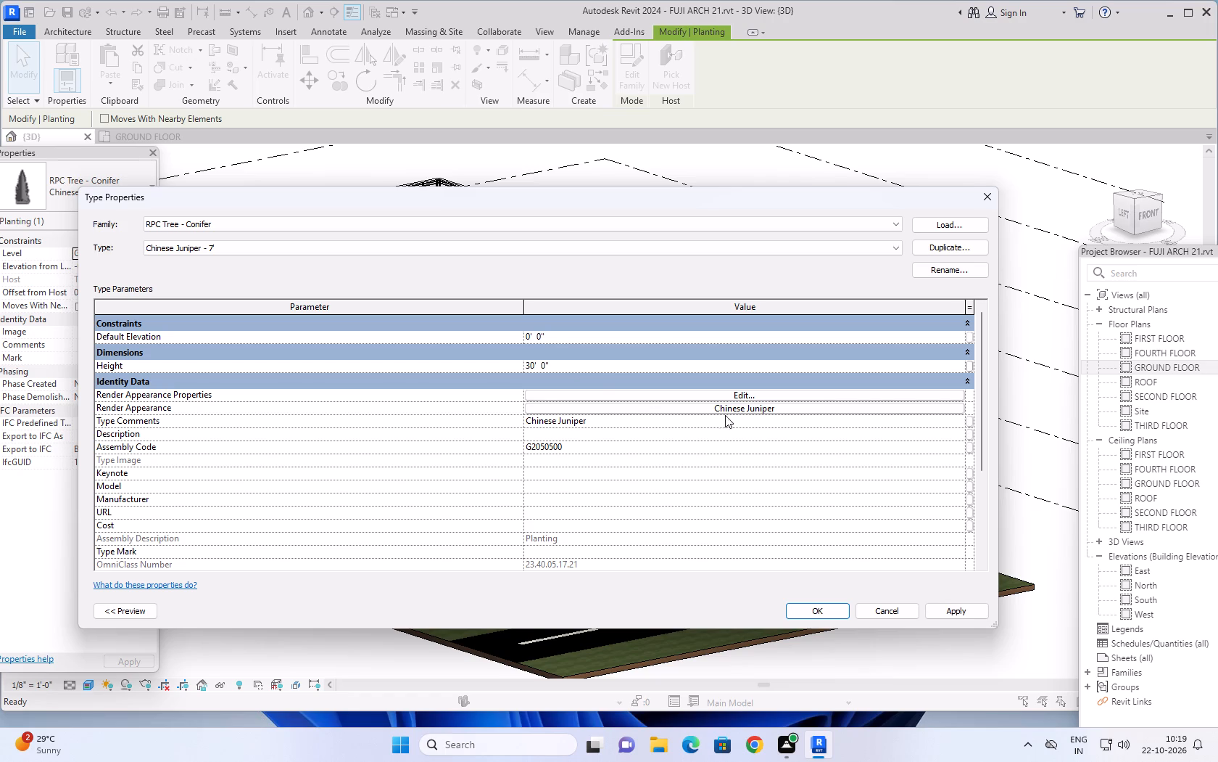
left_click(954, 614)
left_click(818, 609)
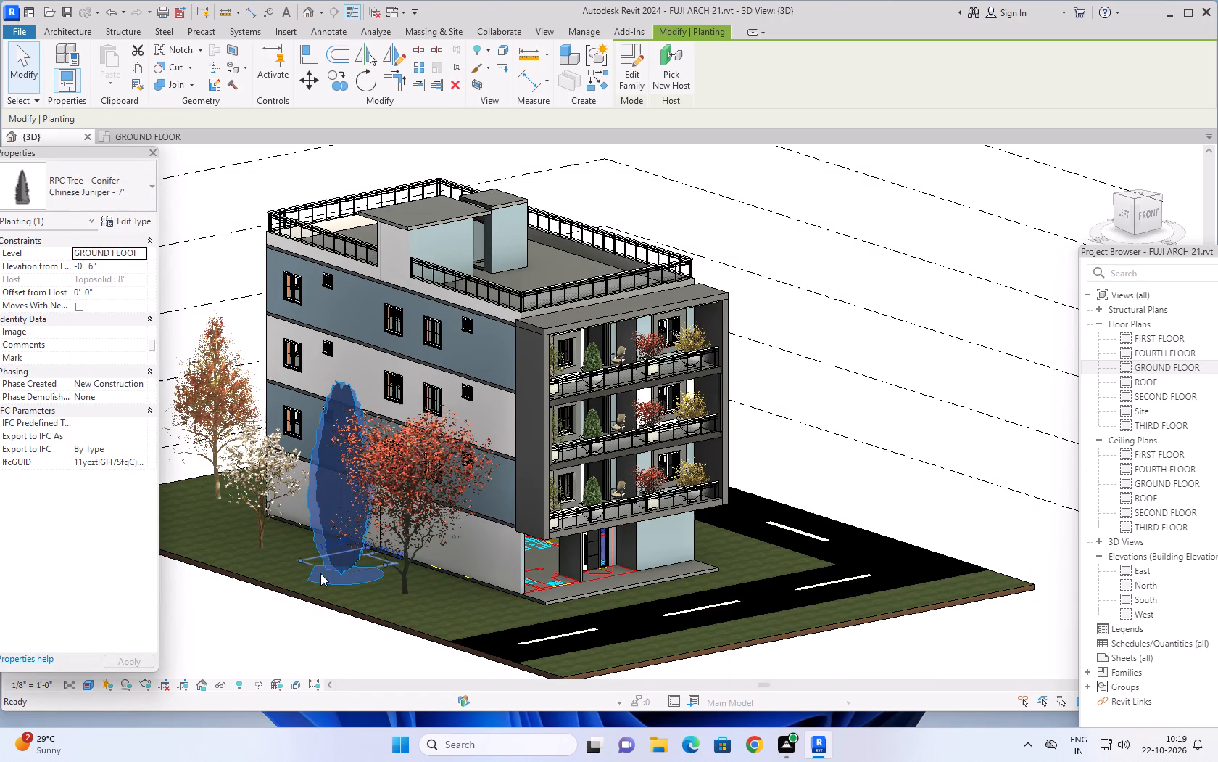
Set the type height of the white-blossomed Japanese Cherry - 15' tree on the west side to 30'.
left_click(255, 493)
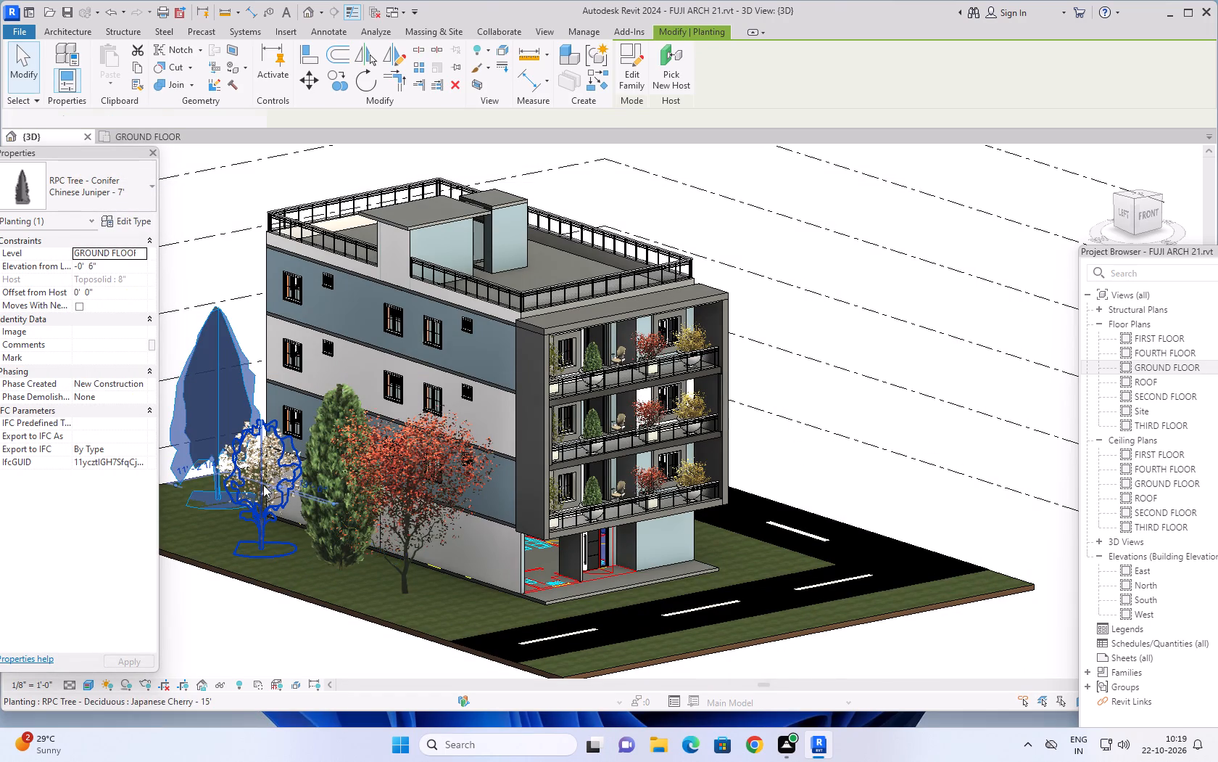
left_click(253, 475)
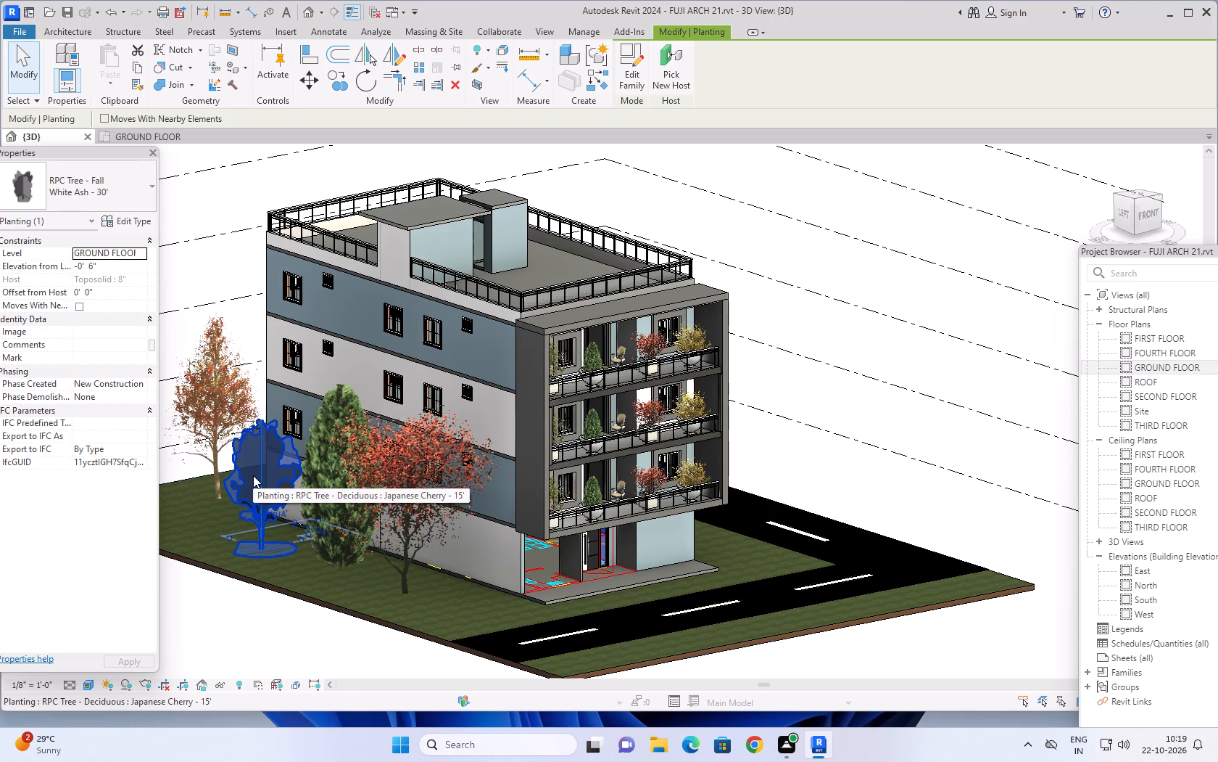
left_click(121, 218)
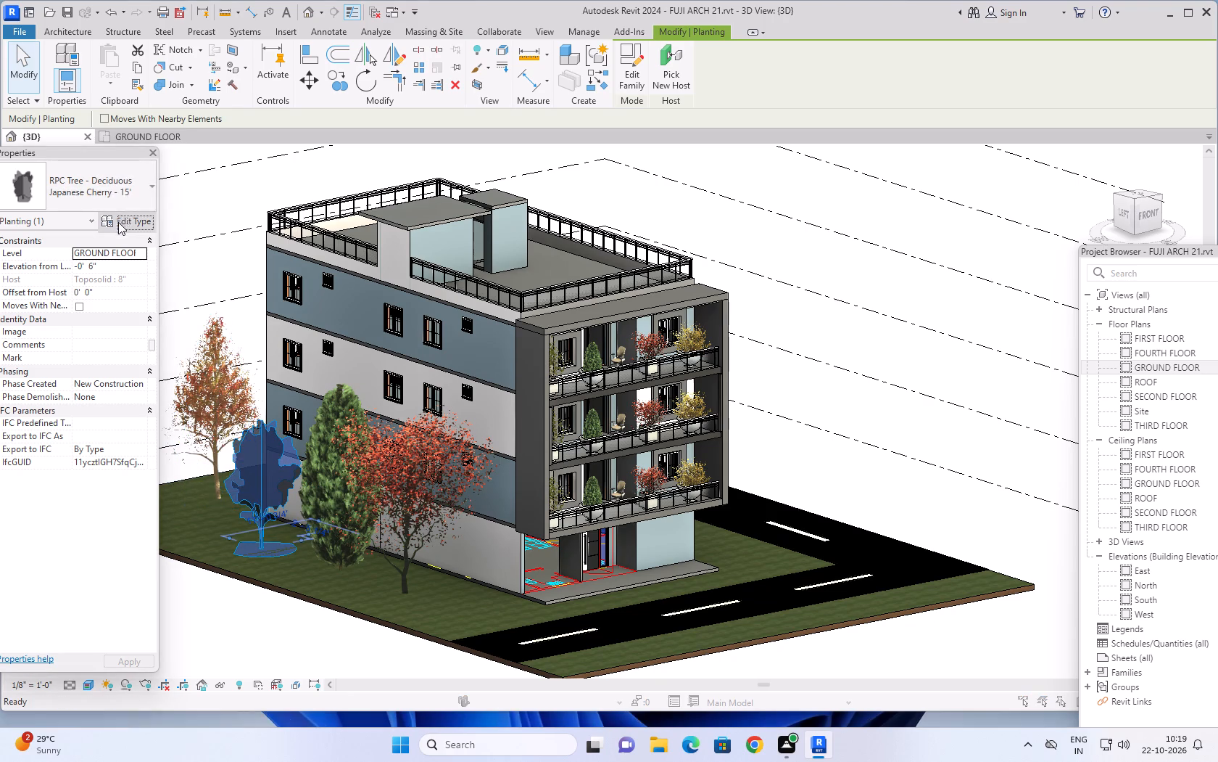
left_click(581, 367)
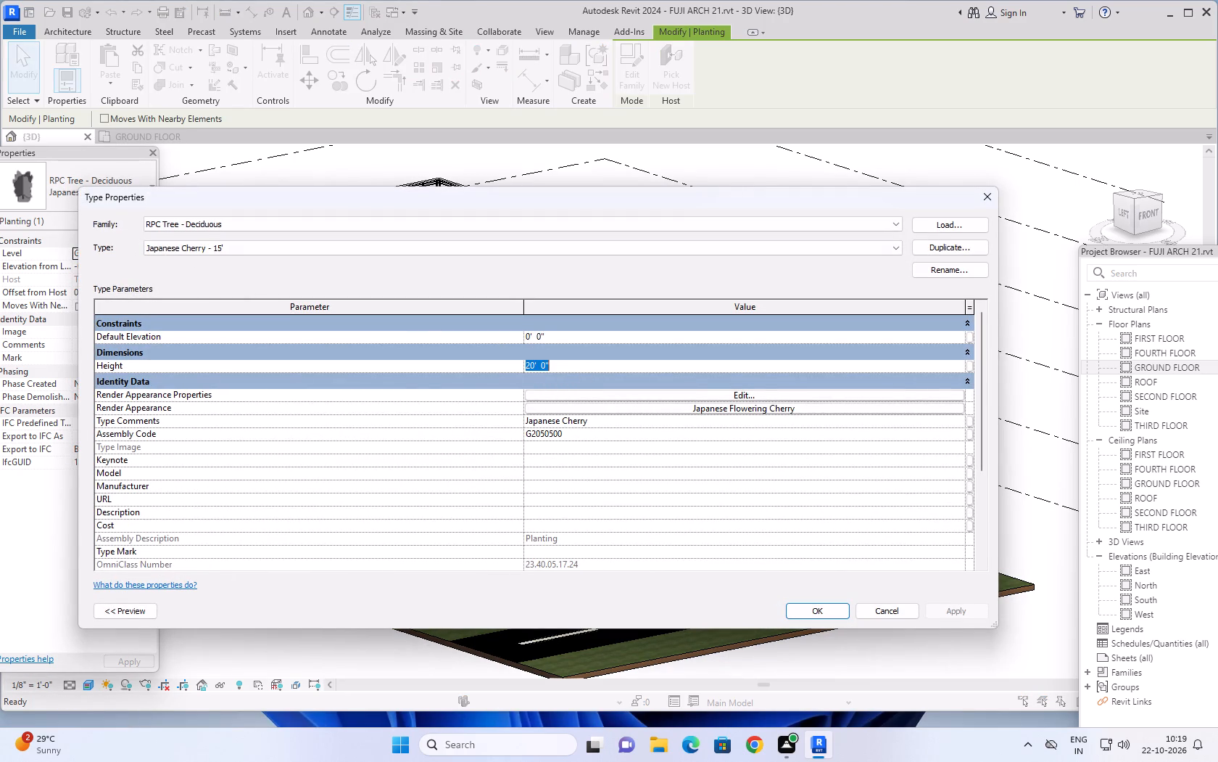
type("30'")
key("Return")
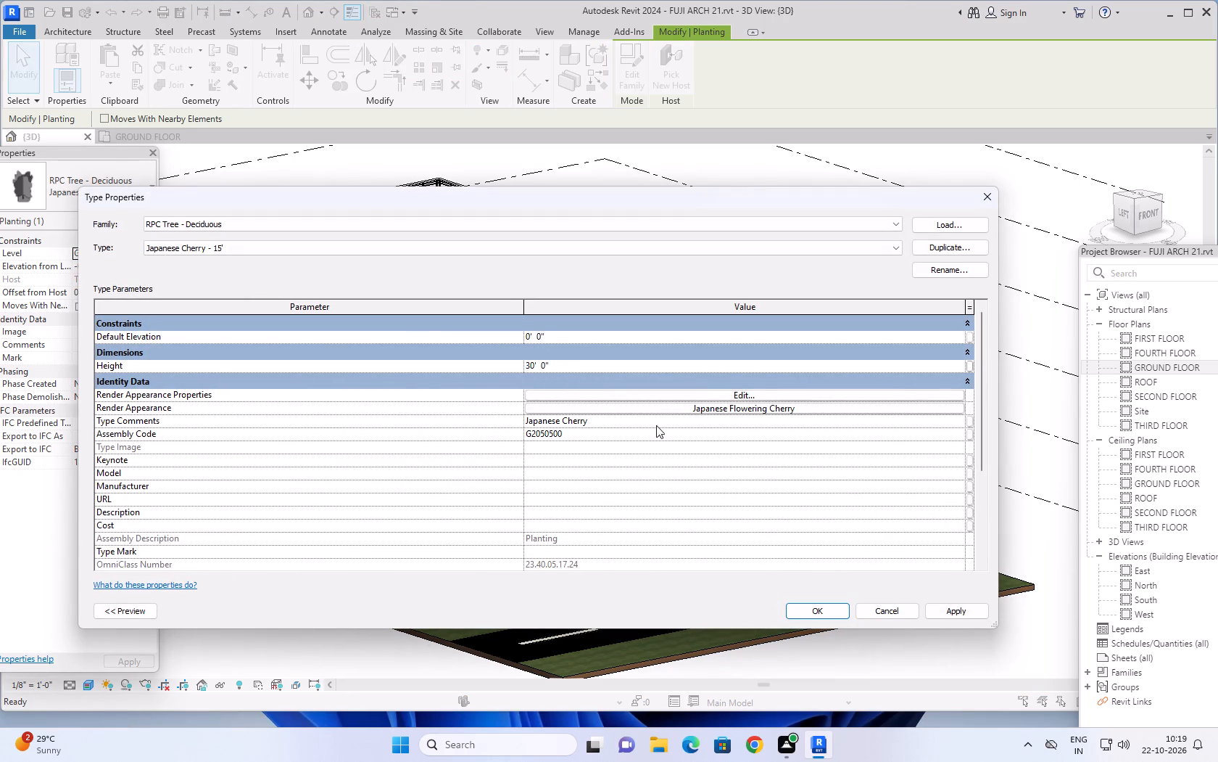
left_click(953, 615)
left_click(817, 609)
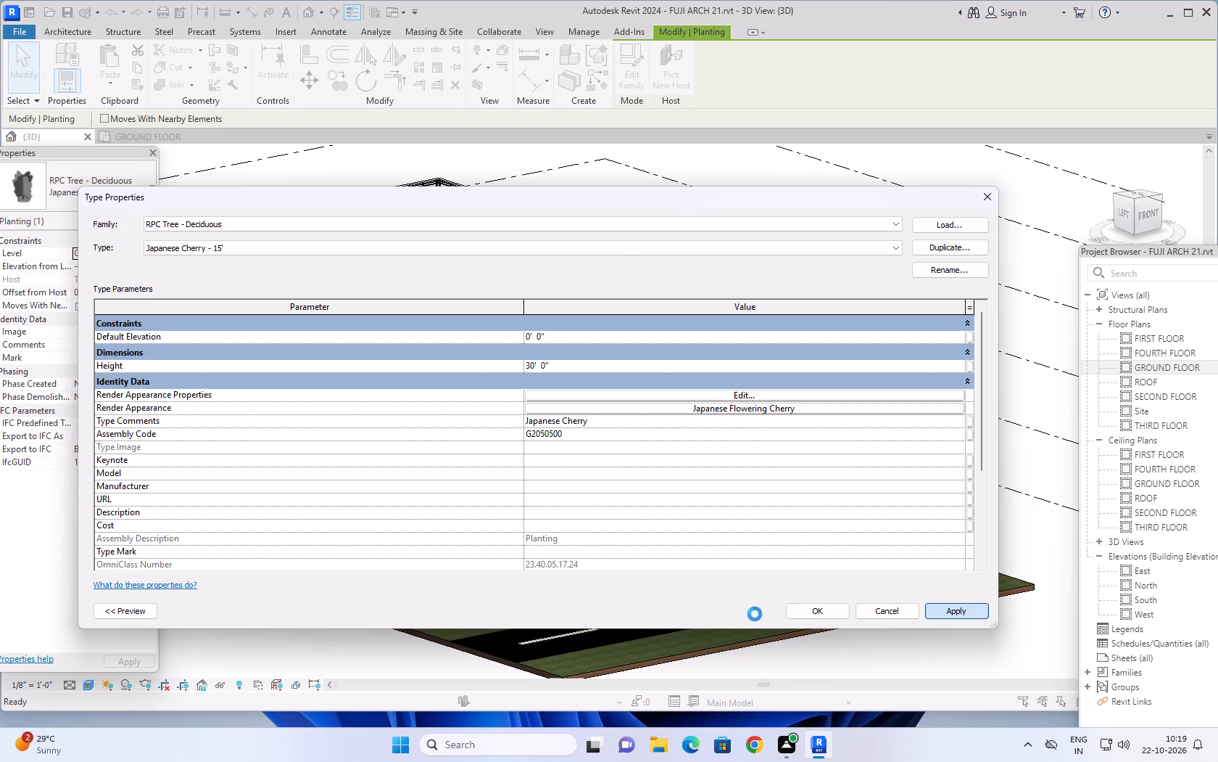
left_click(905, 475)
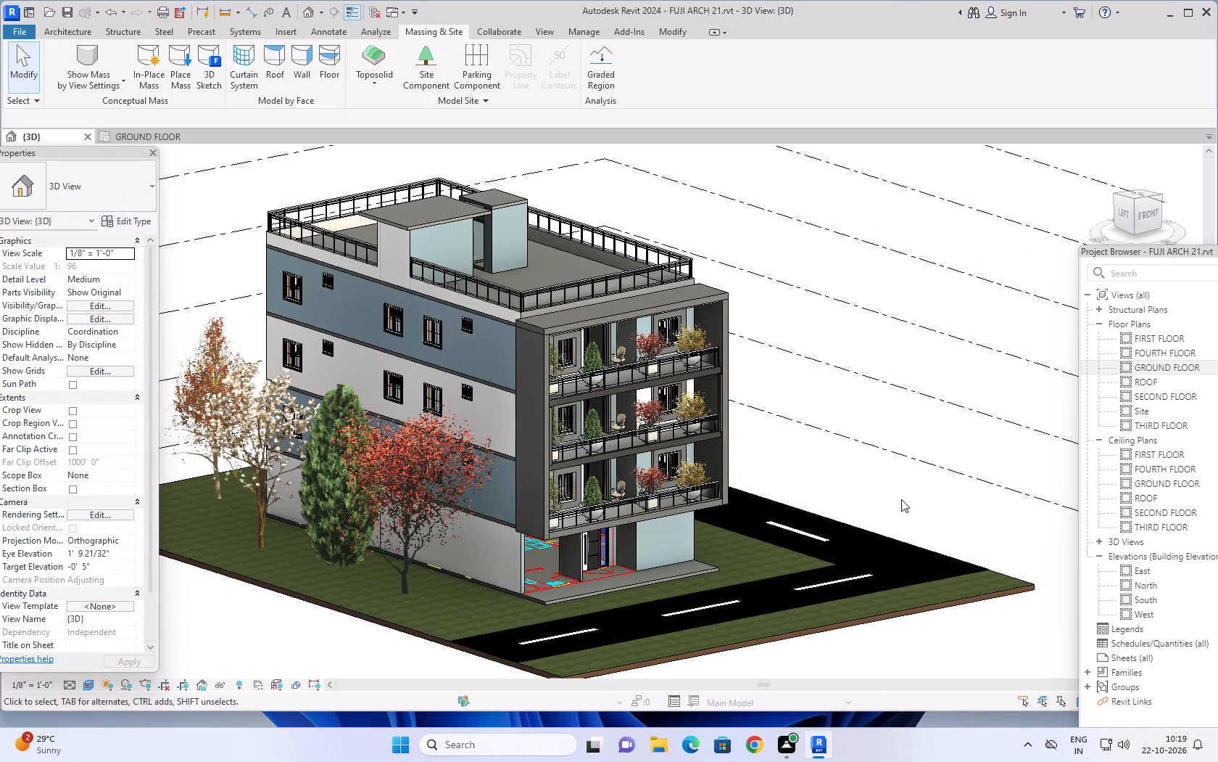
key("Escape")
key("Escape")
Examine the enlarged west-side trees, the balcony facade and the road corner from the front and left sides in the 3D view.
middle_click_drag(916, 471, 856, 488)
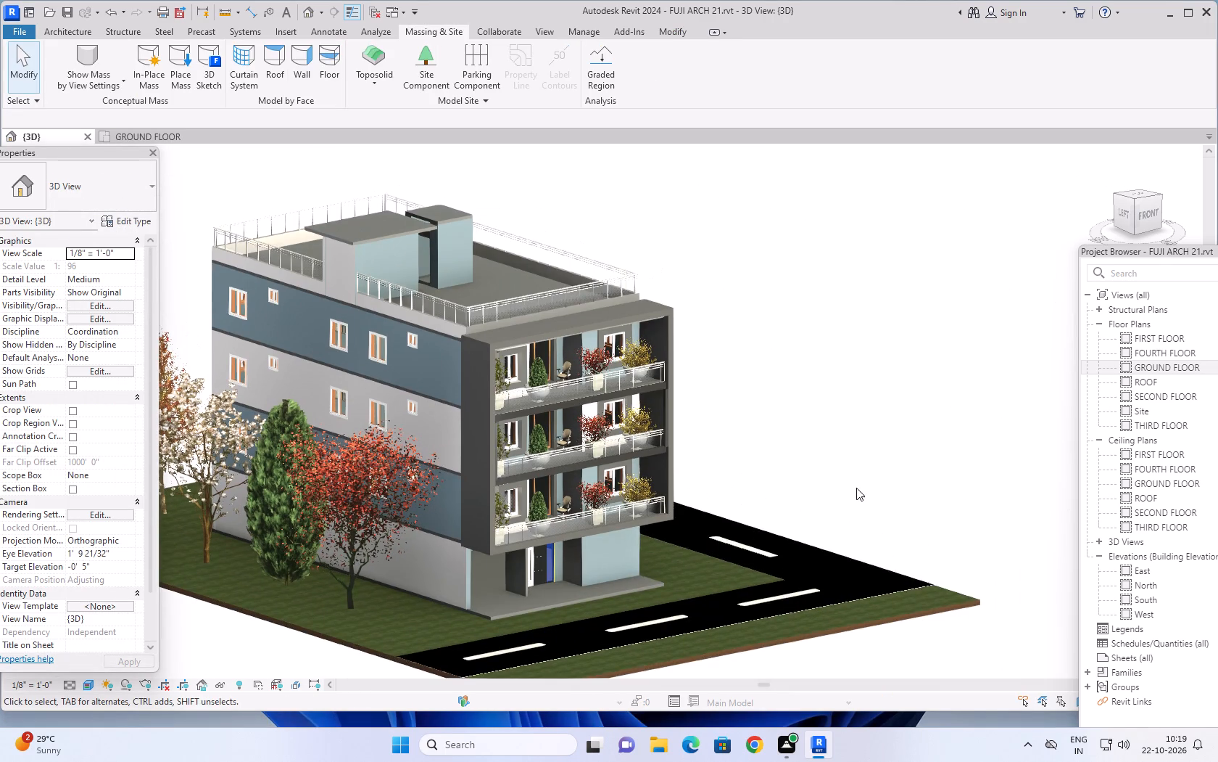
middle_click_drag(854, 488, 768, 541, "shift")
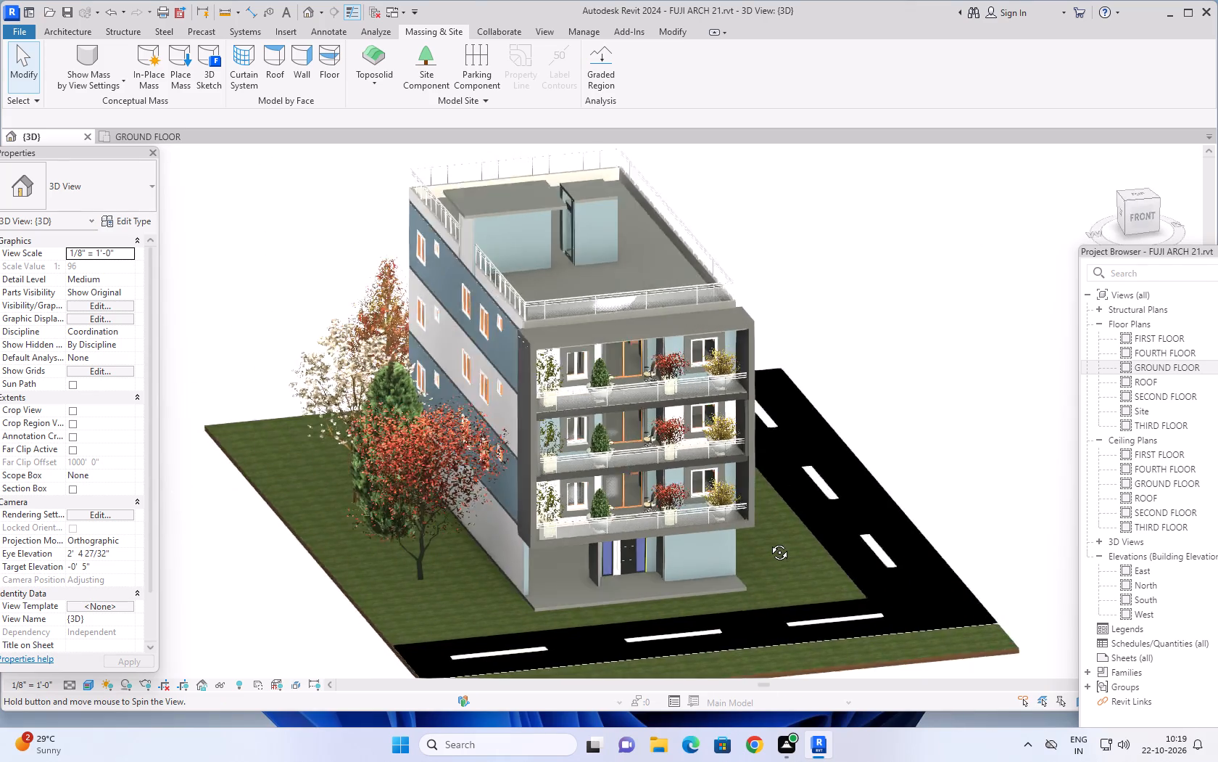
middle_click_drag(768, 541, 765, 499, "shift")
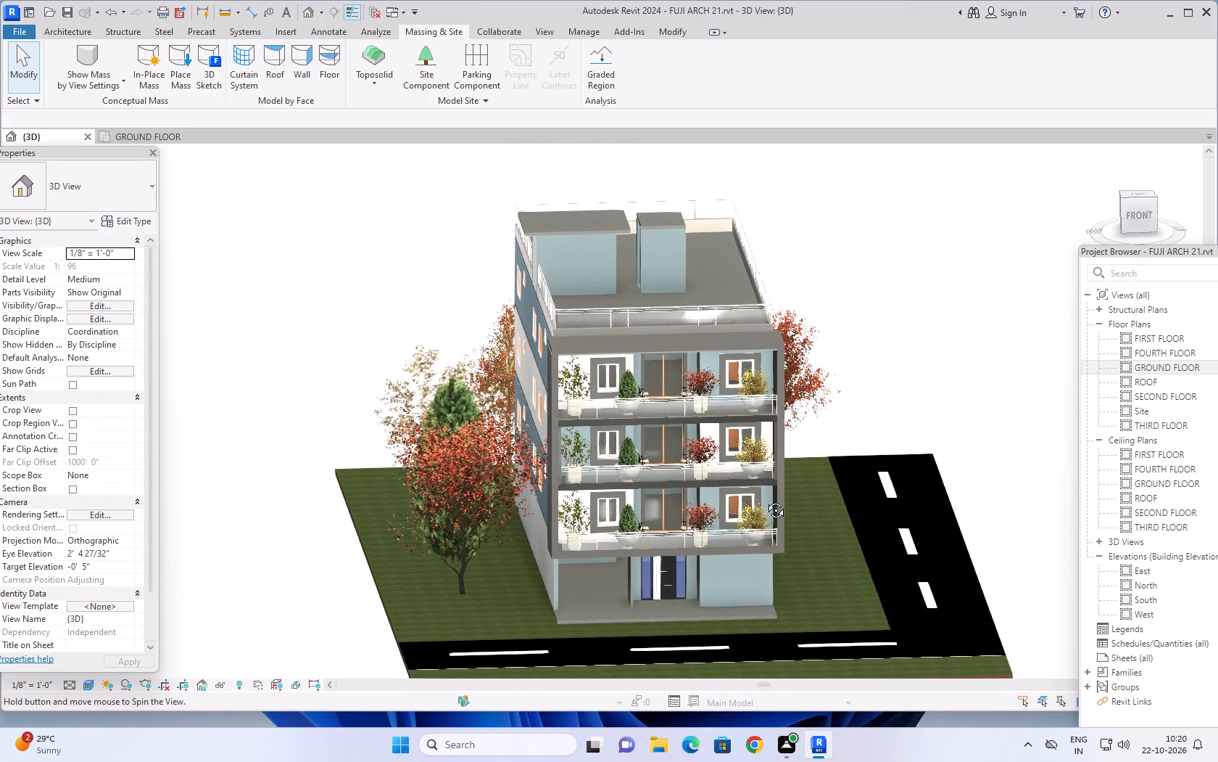
middle_click_drag(765, 499, 911, 520, "shift")
middle_click_drag(768, 642, 863, 554)
scroll(714, 374, "up", 5)
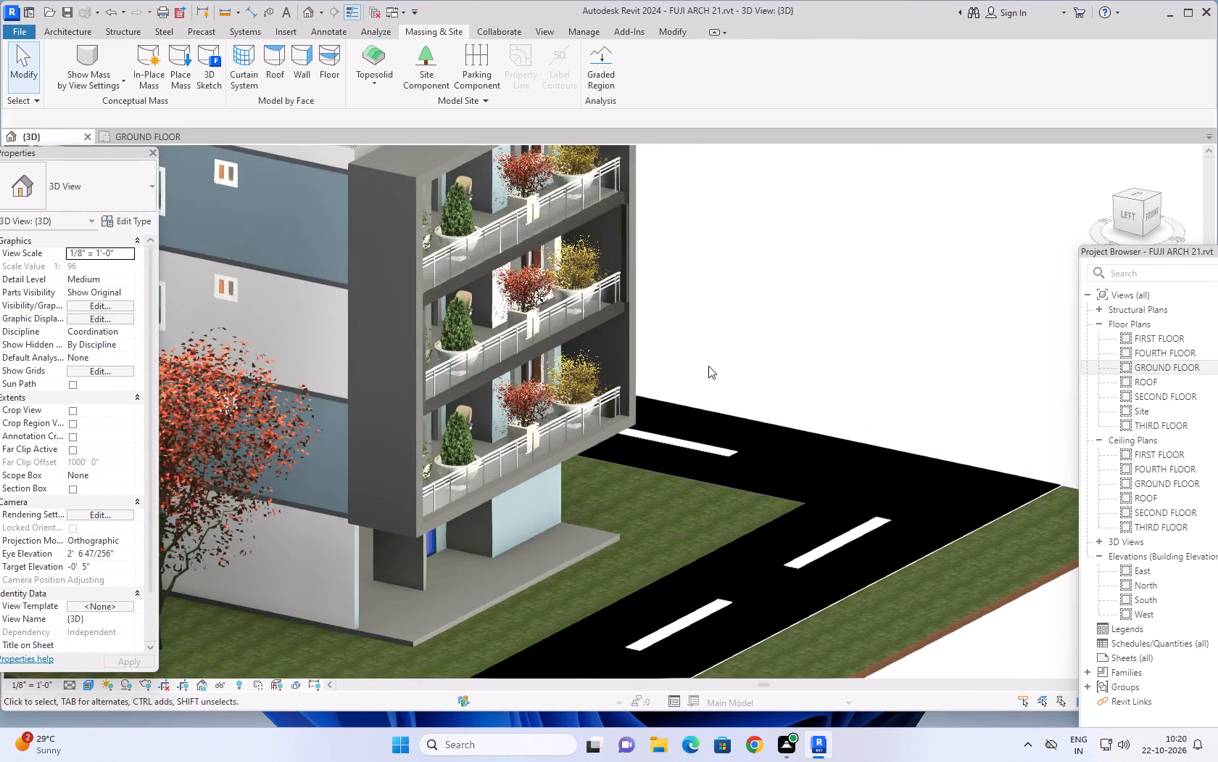
scroll(708, 366, "up", 1)
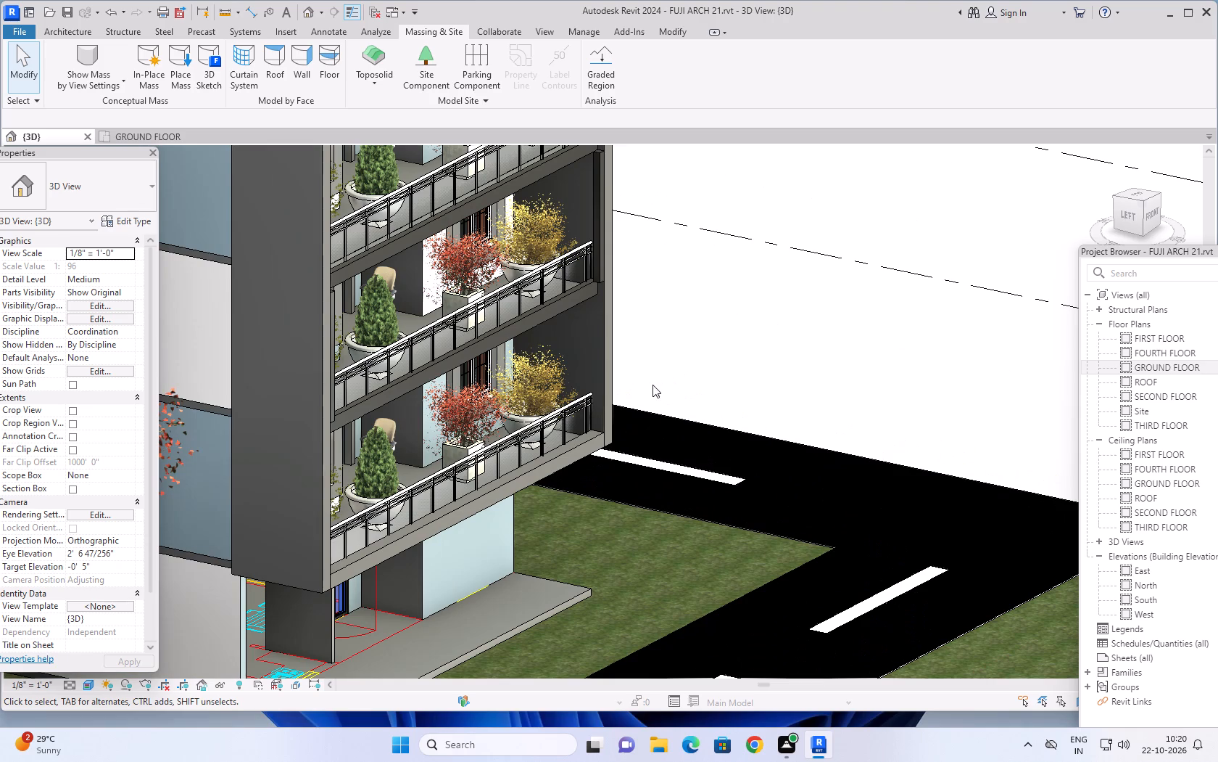
scroll(689, 372, "down", 3)
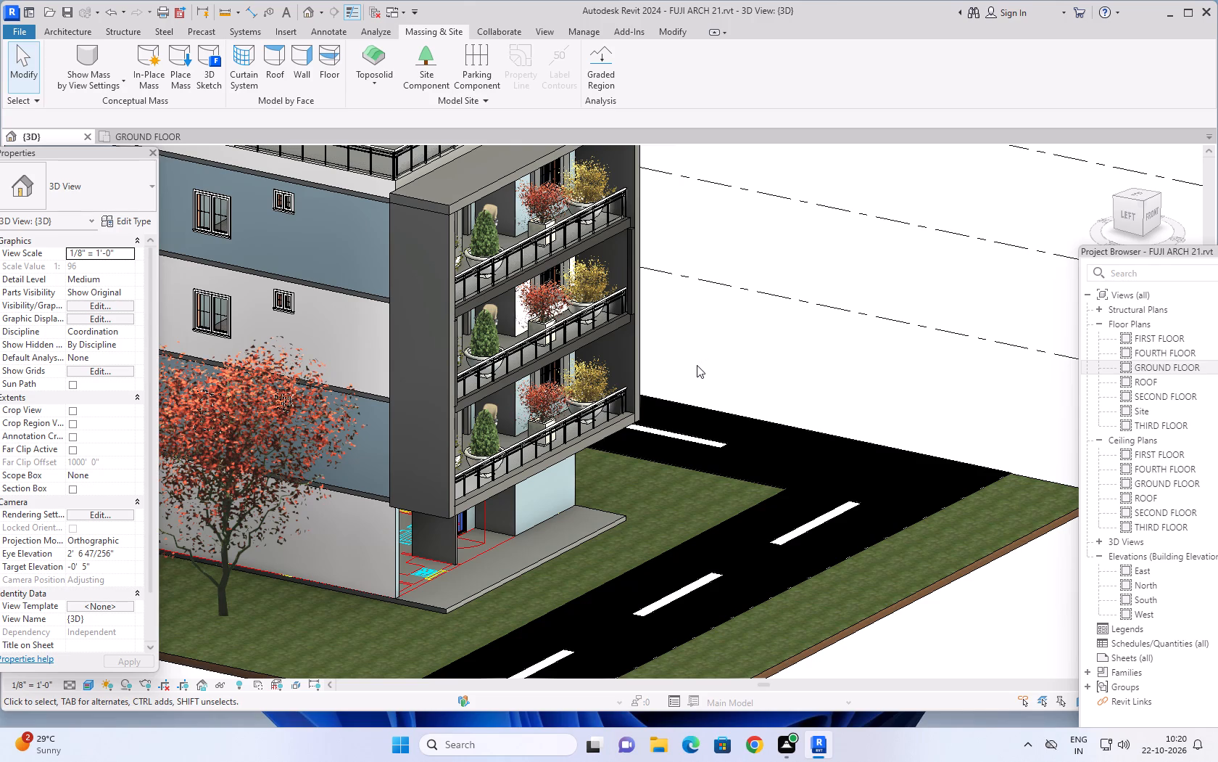
scroll(745, 374, "down", 1)
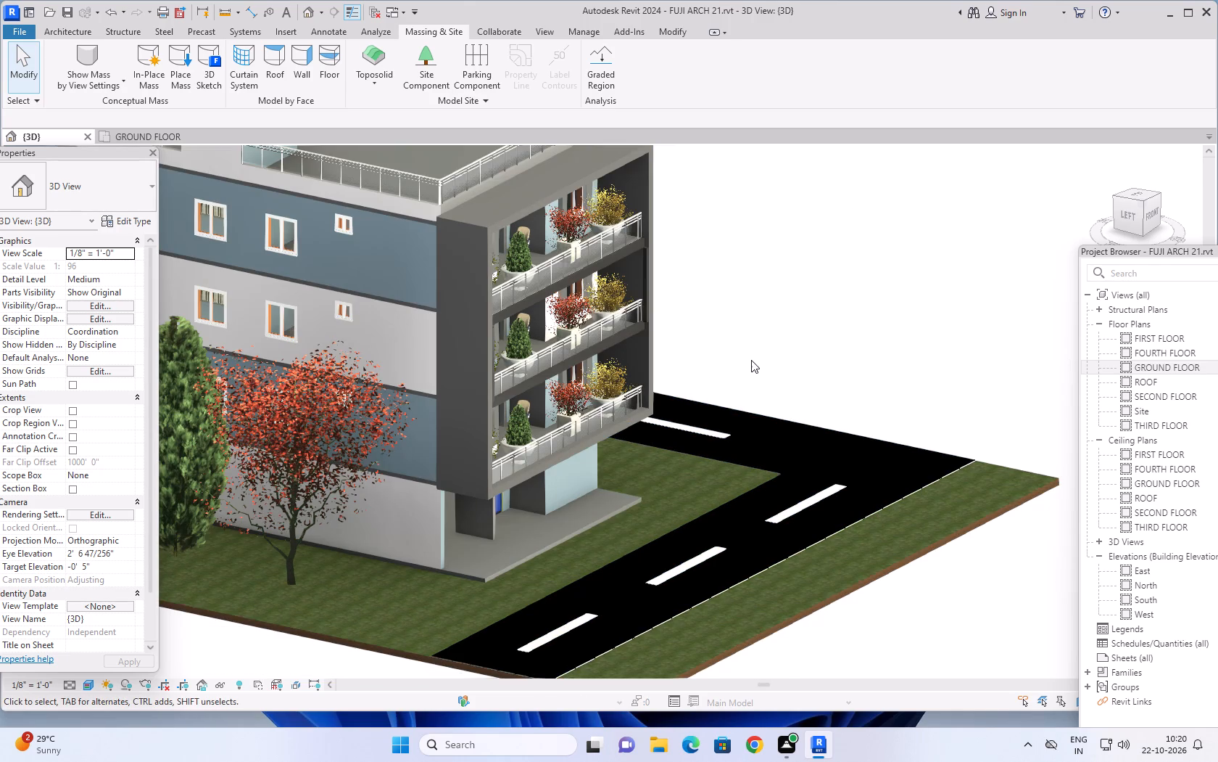
middle_click_drag(752, 359, 811, 365)
middle_click_drag(779, 348, 845, 372)
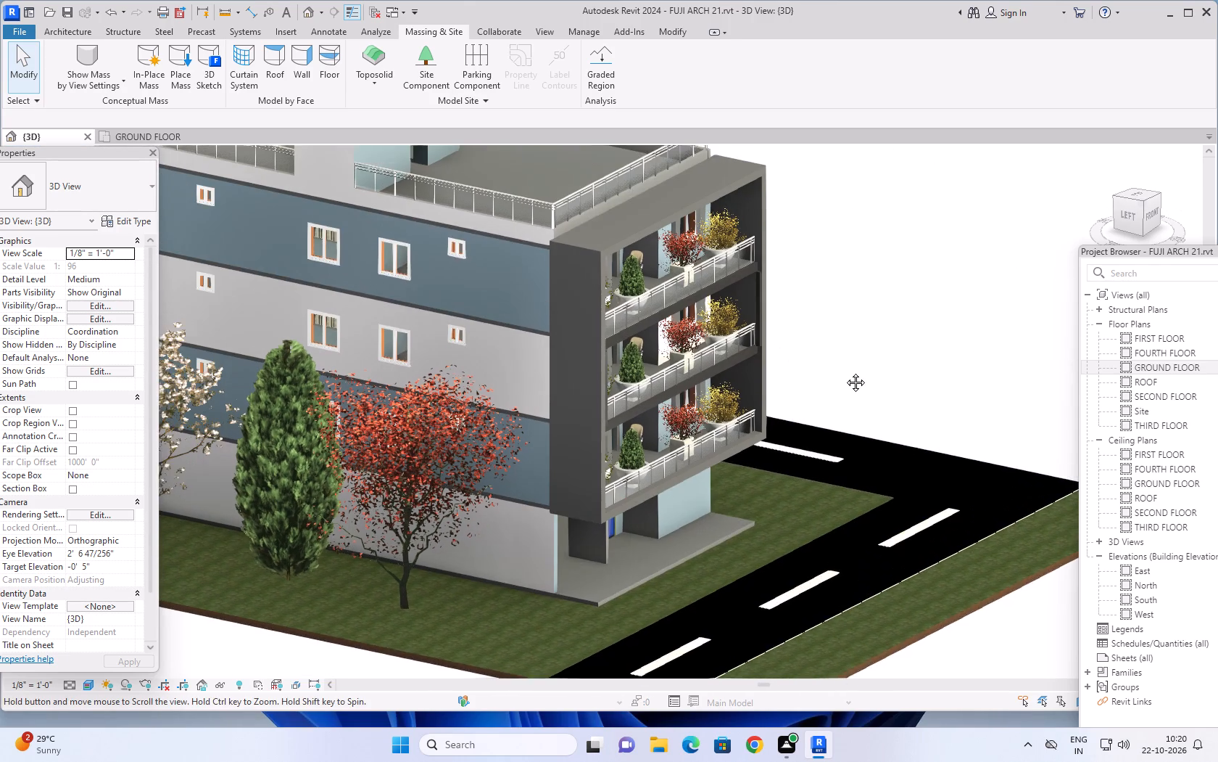
middle_click_drag(845, 372, 845, 372)
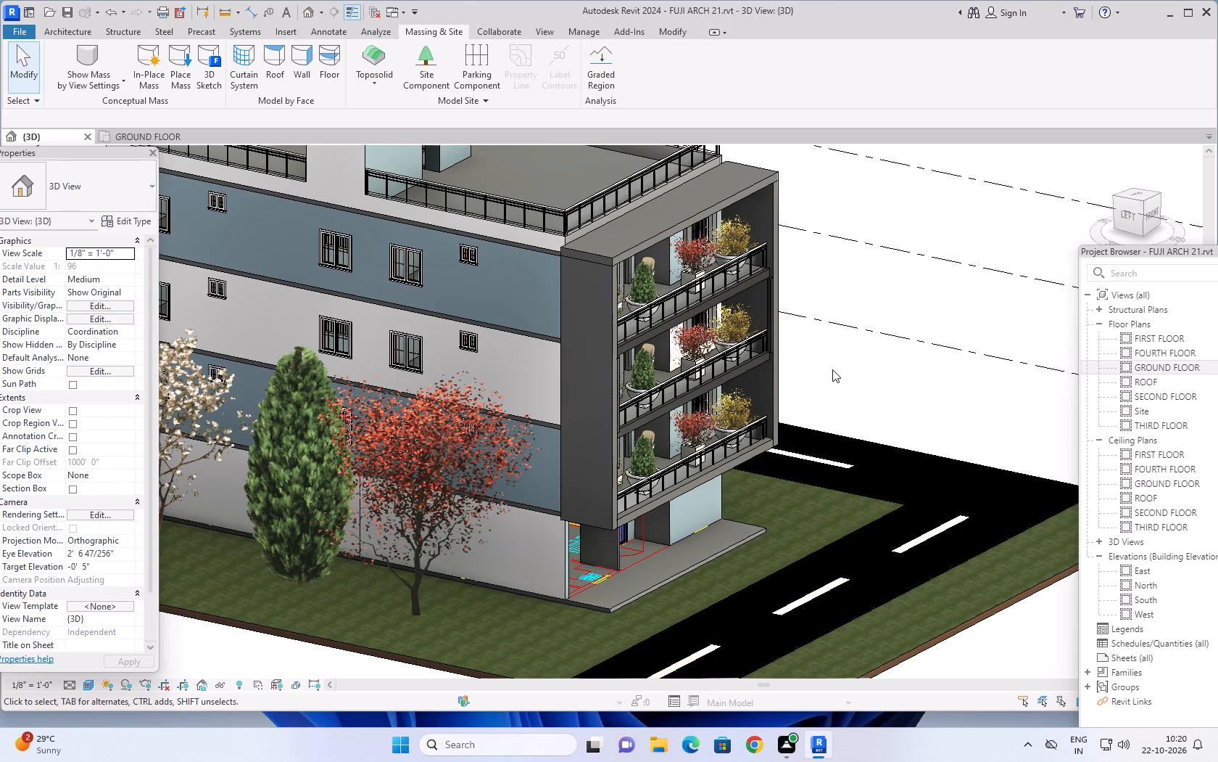
scroll(832, 374, "down", 1)
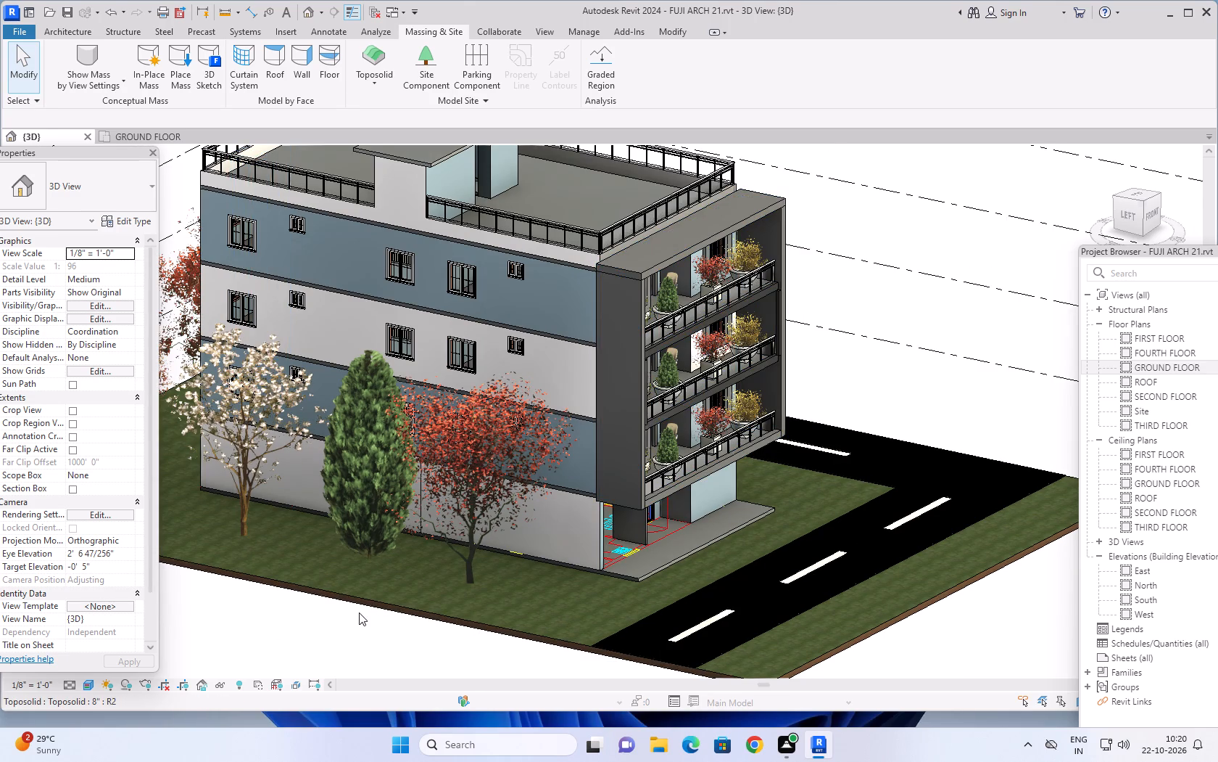
scroll(358, 613, "up", 1)
middle_click_drag(352, 623, 439, 613)
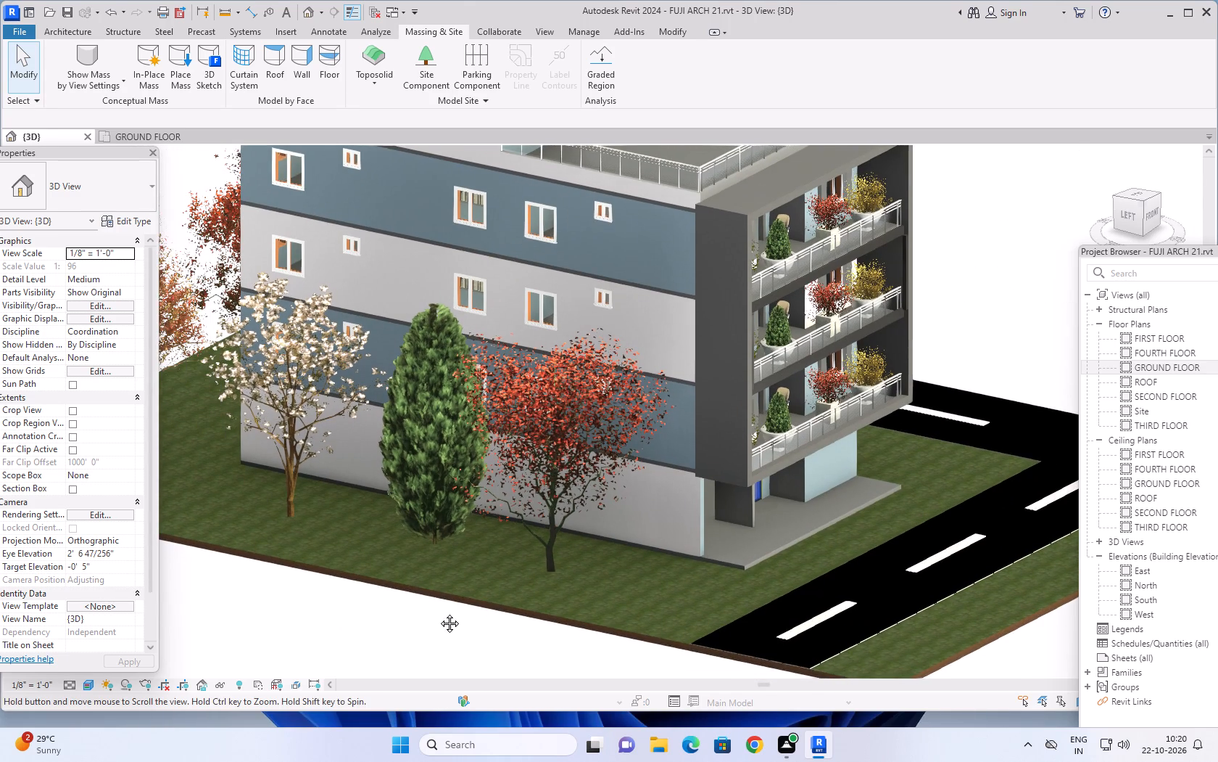
middle_click_drag(439, 613, 441, 613)
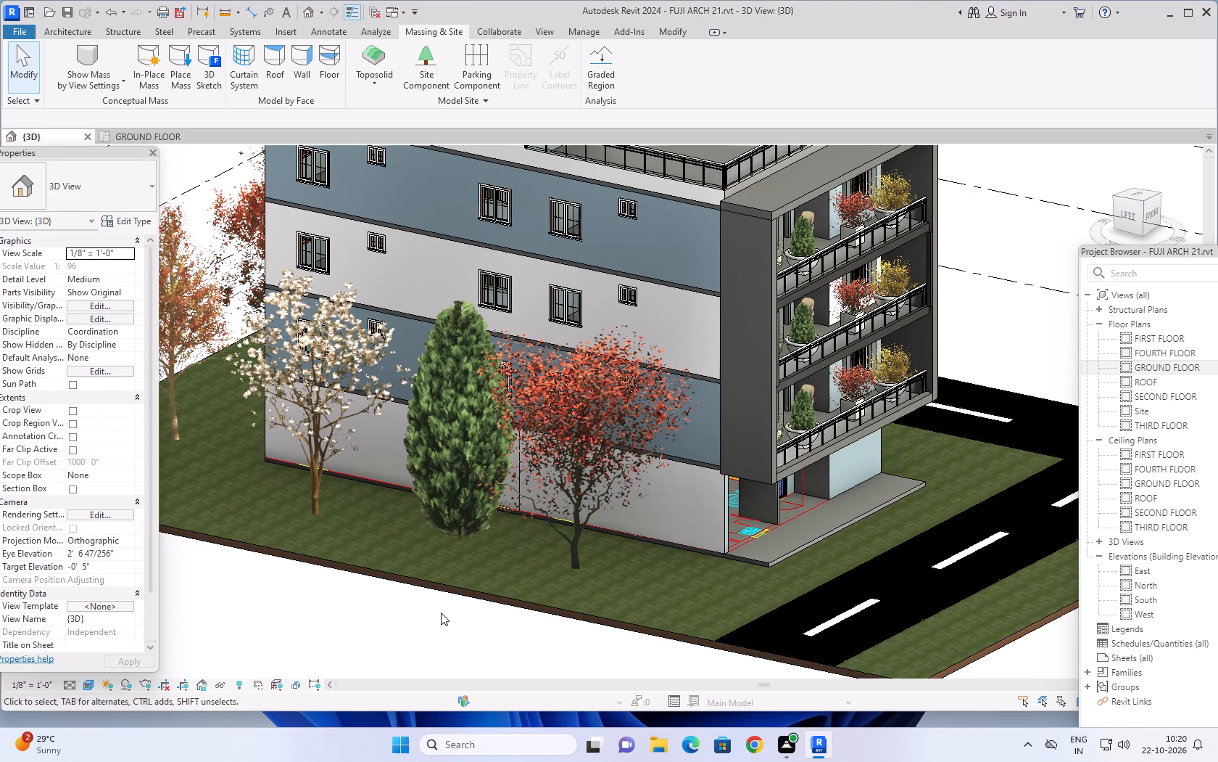
scroll(332, 480, "up", 1)
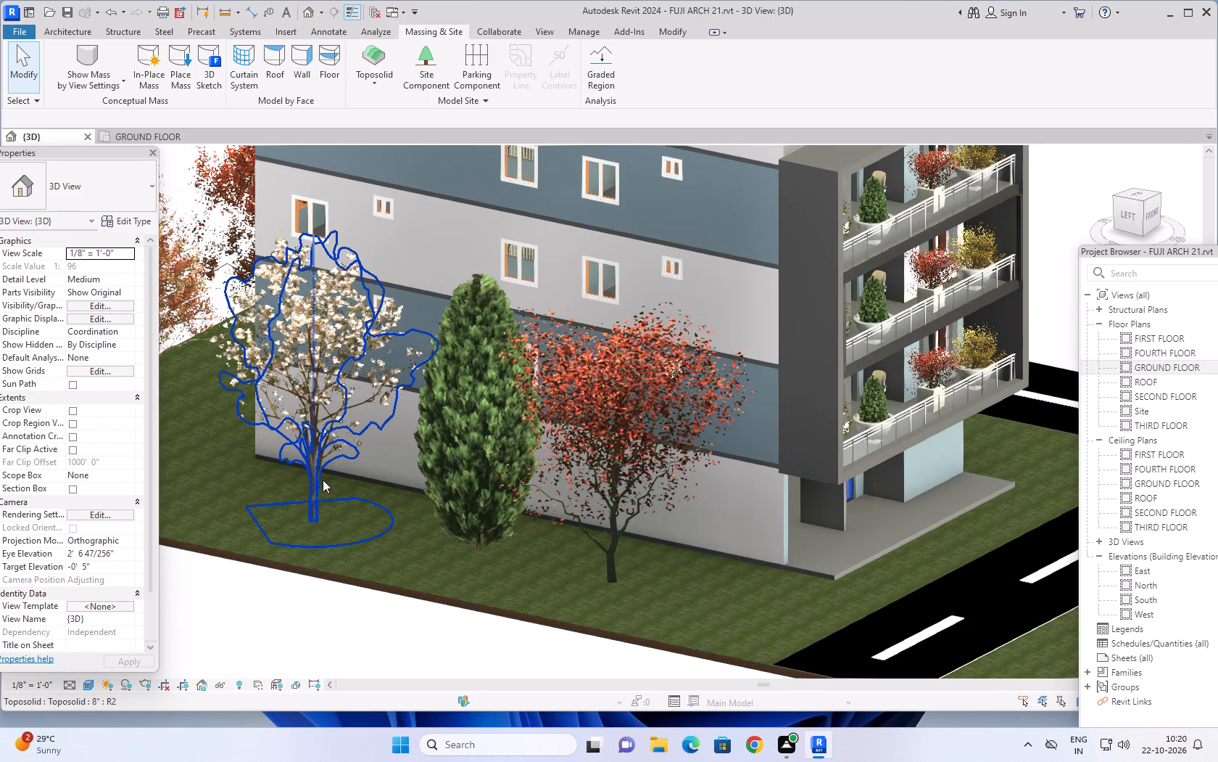
scroll(313, 469, "down", 2)
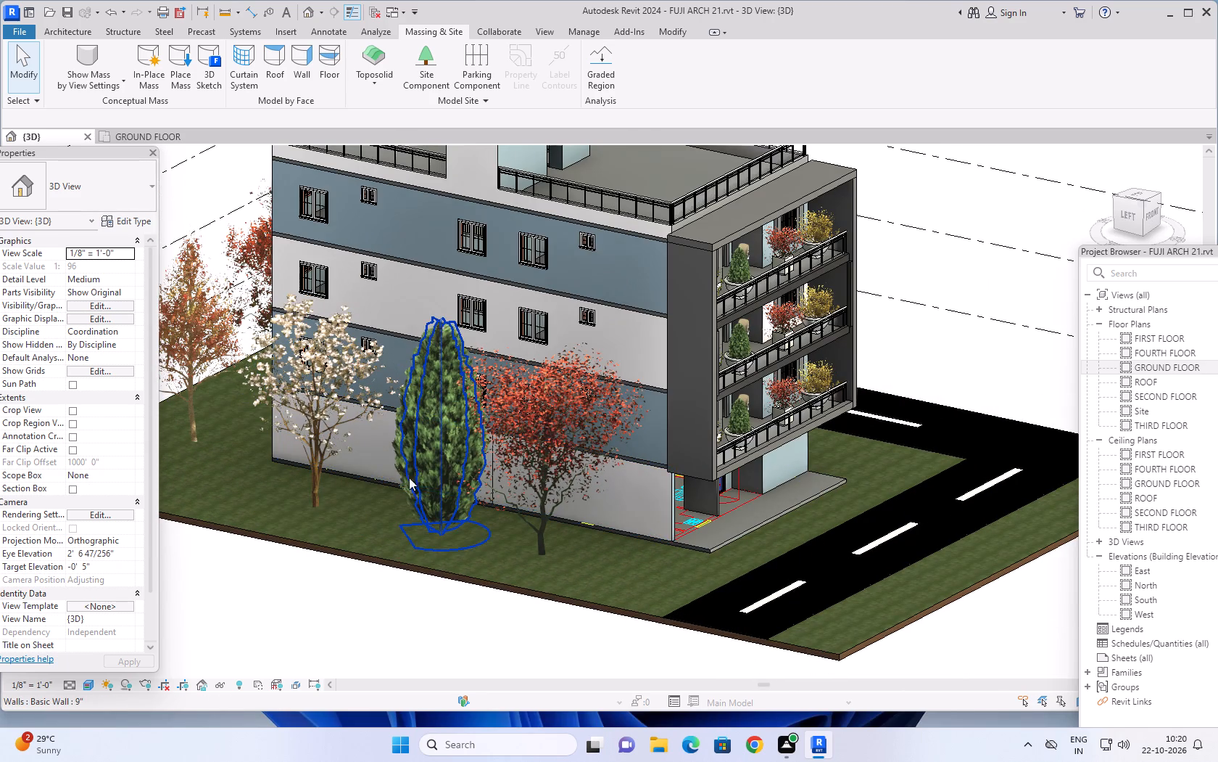
scroll(437, 486, "down", 2)
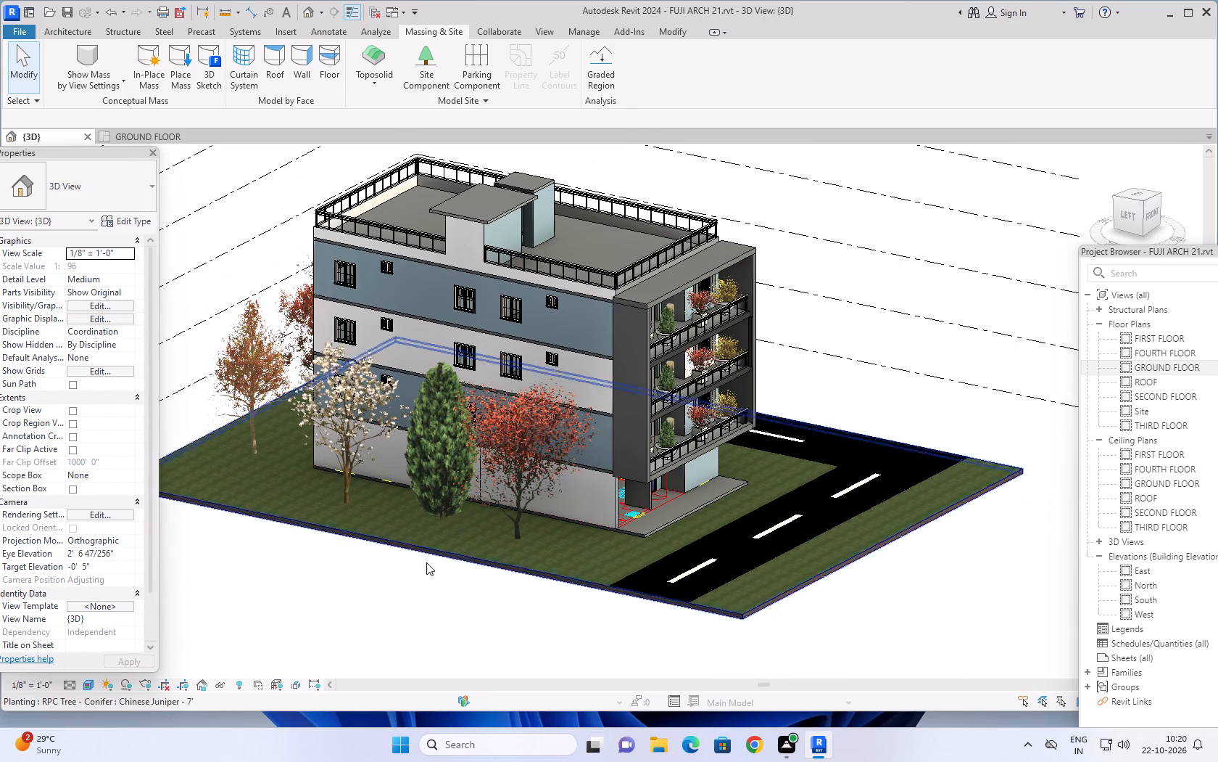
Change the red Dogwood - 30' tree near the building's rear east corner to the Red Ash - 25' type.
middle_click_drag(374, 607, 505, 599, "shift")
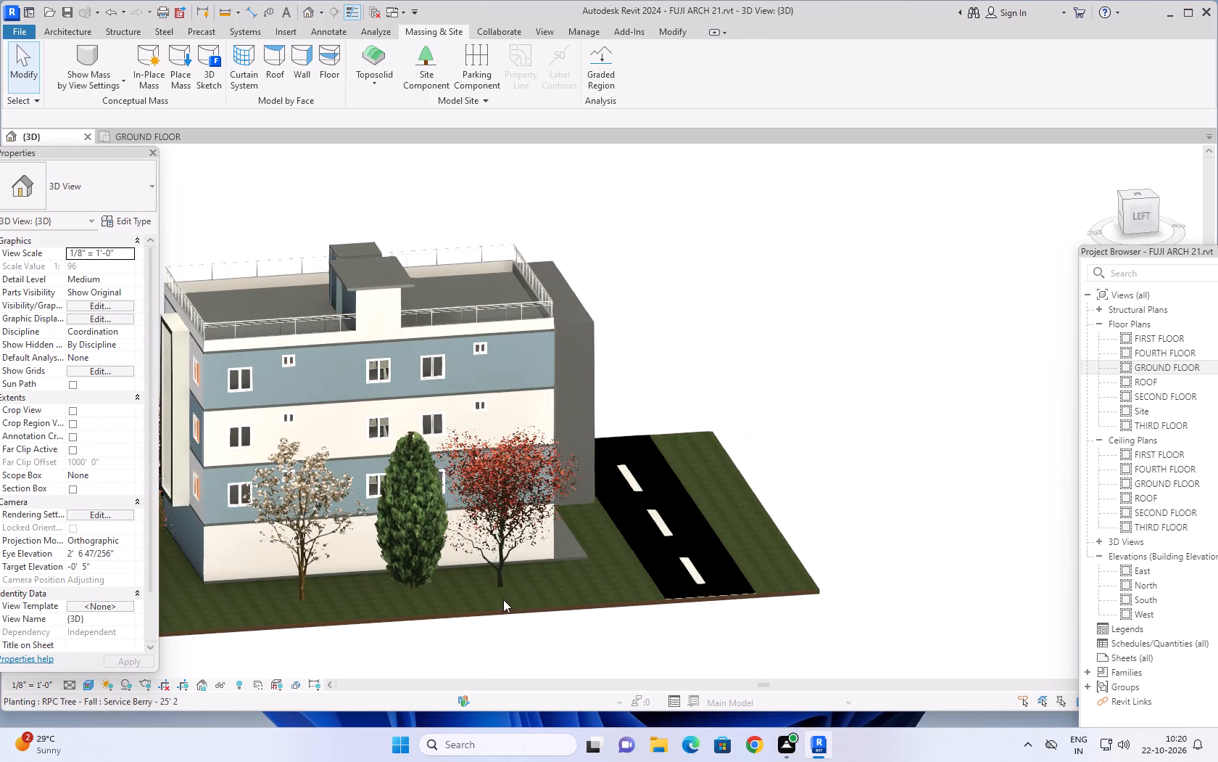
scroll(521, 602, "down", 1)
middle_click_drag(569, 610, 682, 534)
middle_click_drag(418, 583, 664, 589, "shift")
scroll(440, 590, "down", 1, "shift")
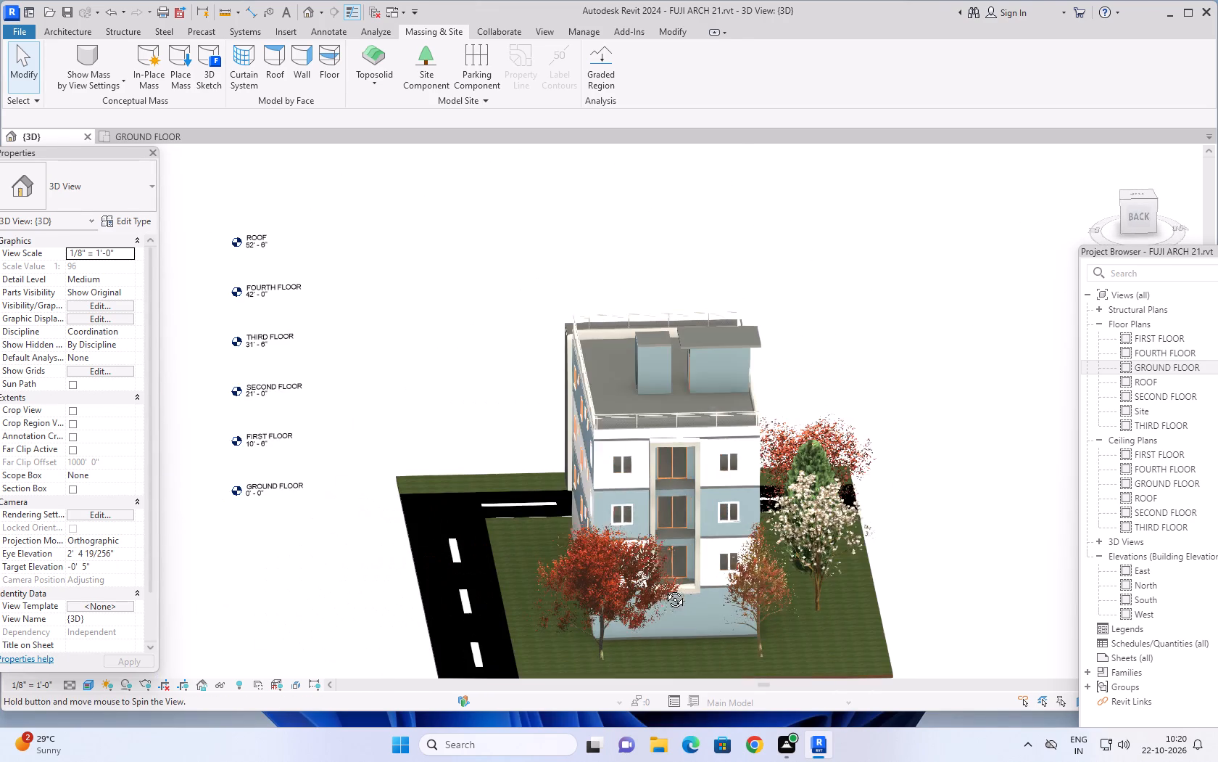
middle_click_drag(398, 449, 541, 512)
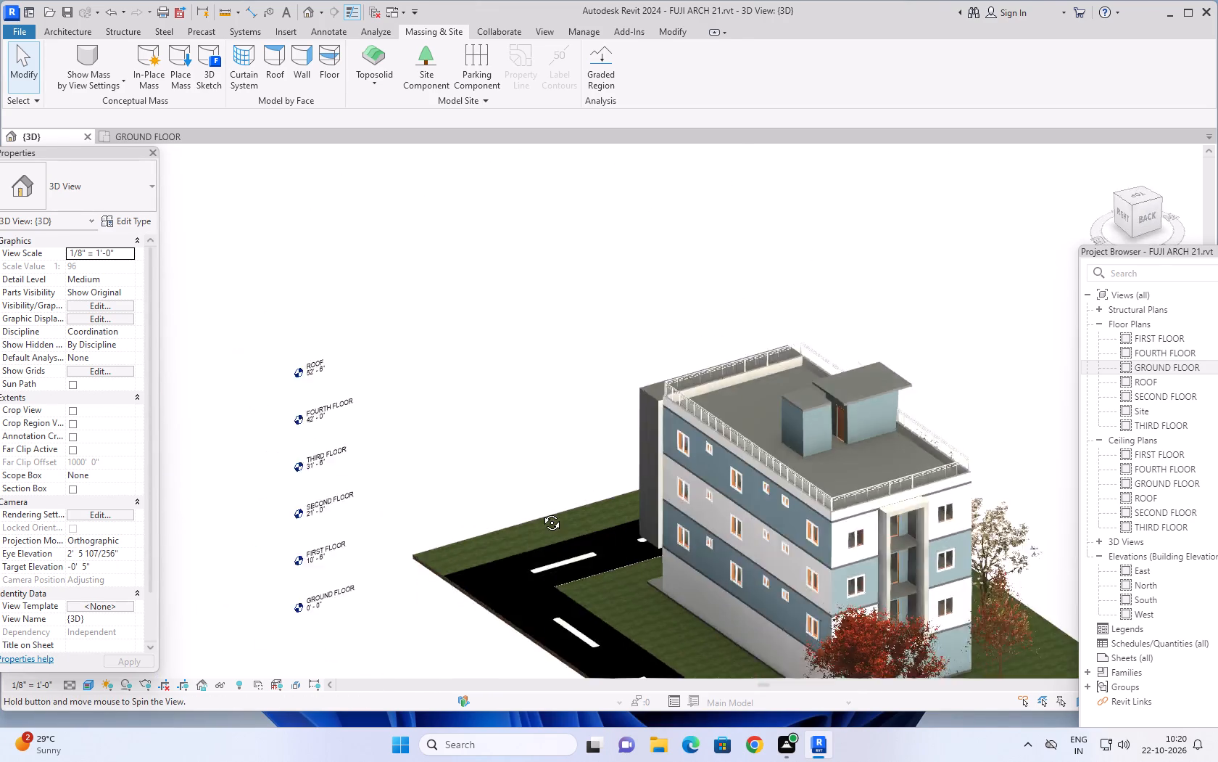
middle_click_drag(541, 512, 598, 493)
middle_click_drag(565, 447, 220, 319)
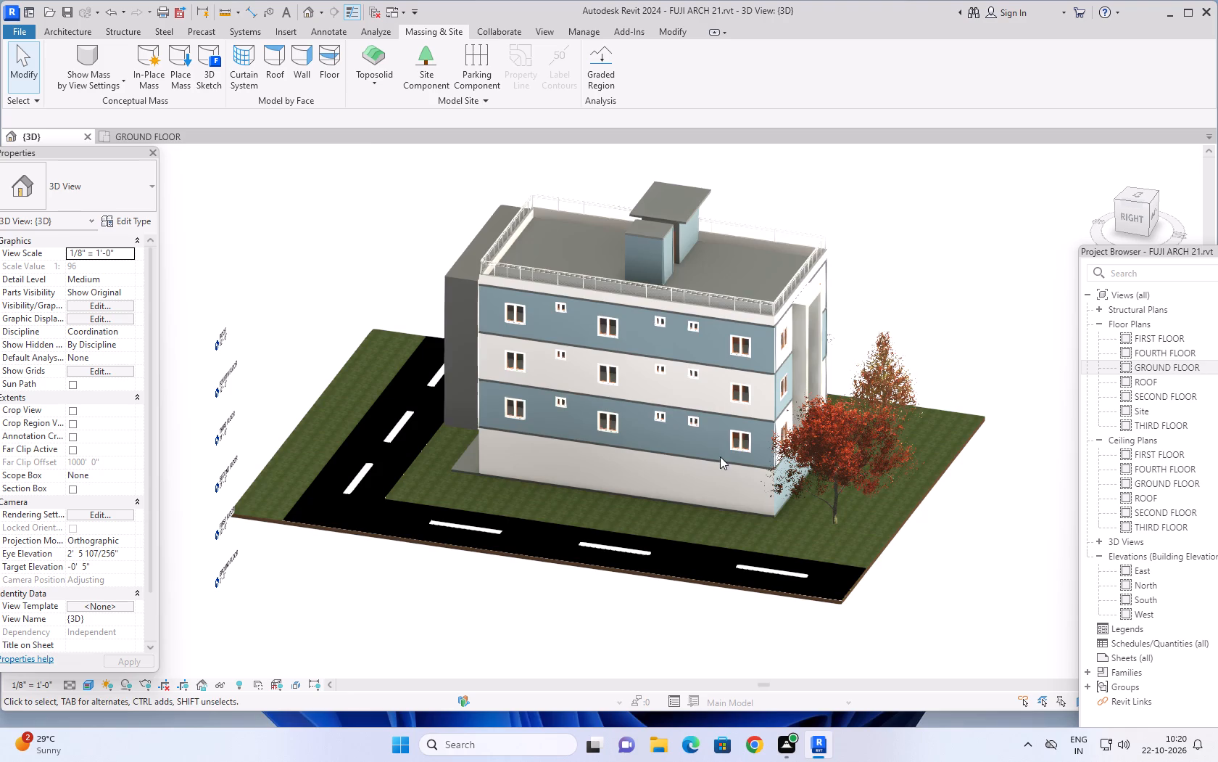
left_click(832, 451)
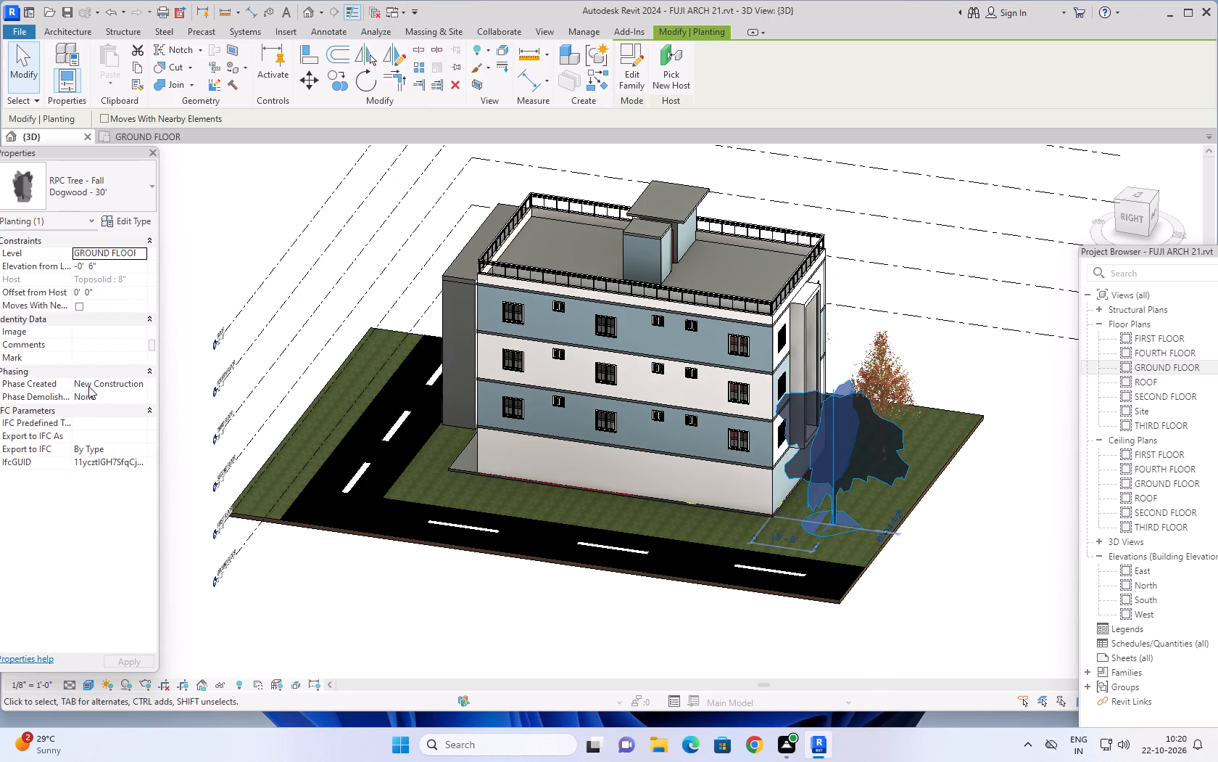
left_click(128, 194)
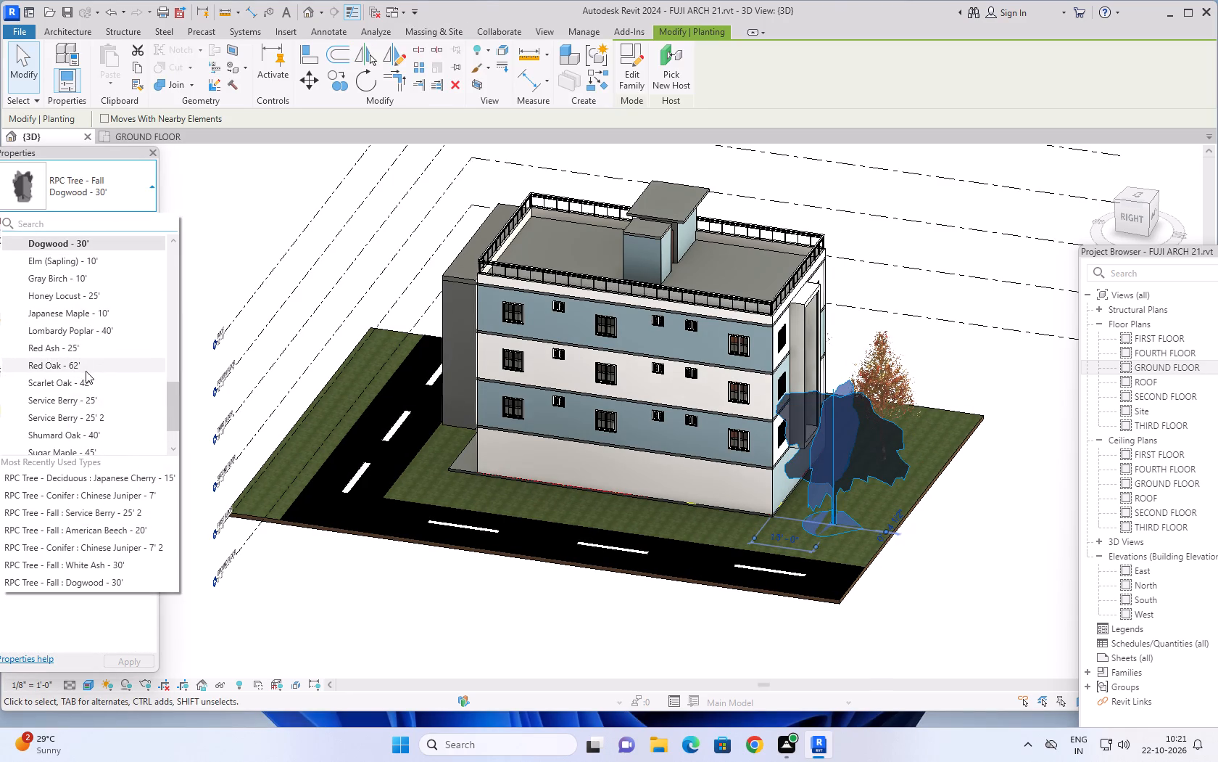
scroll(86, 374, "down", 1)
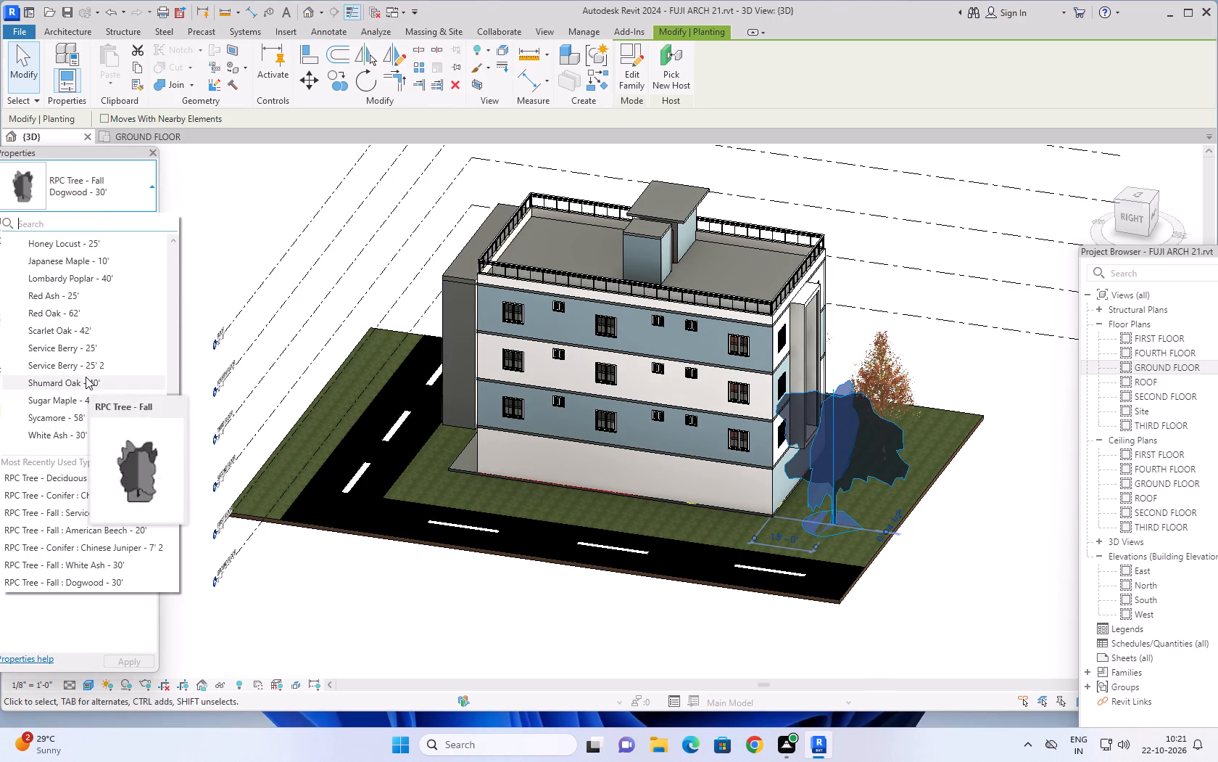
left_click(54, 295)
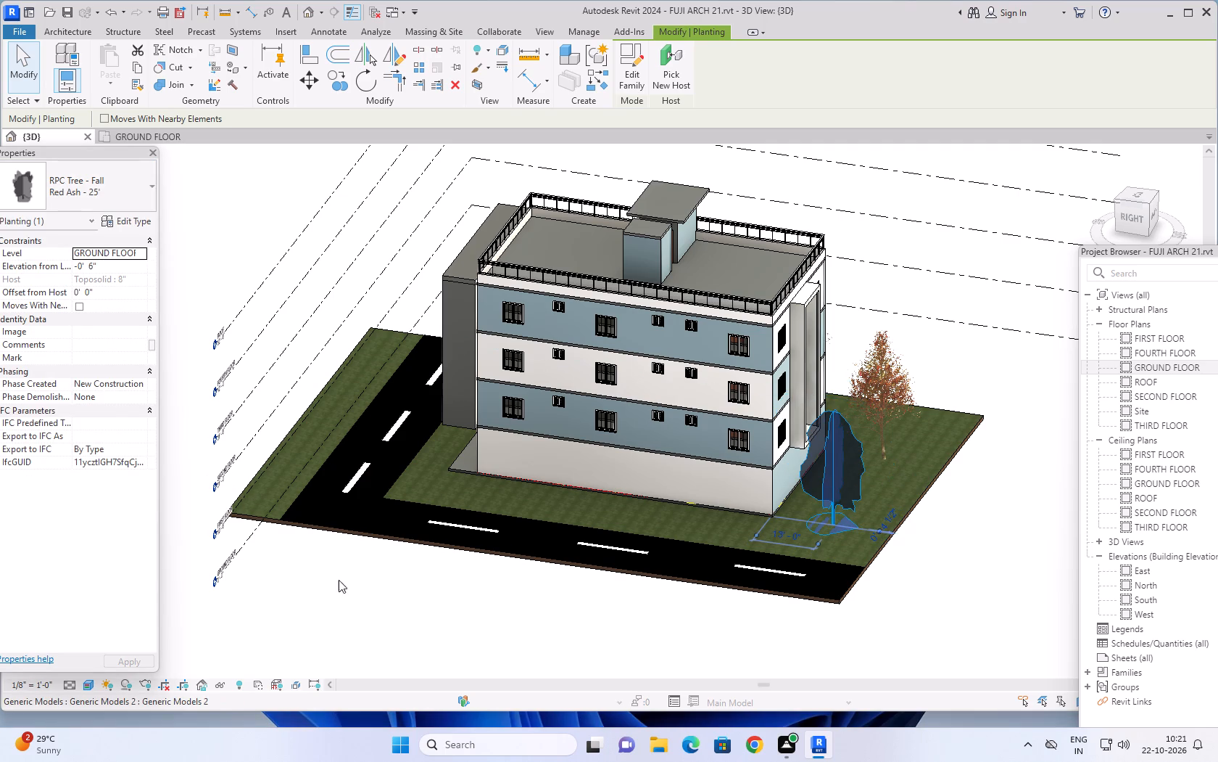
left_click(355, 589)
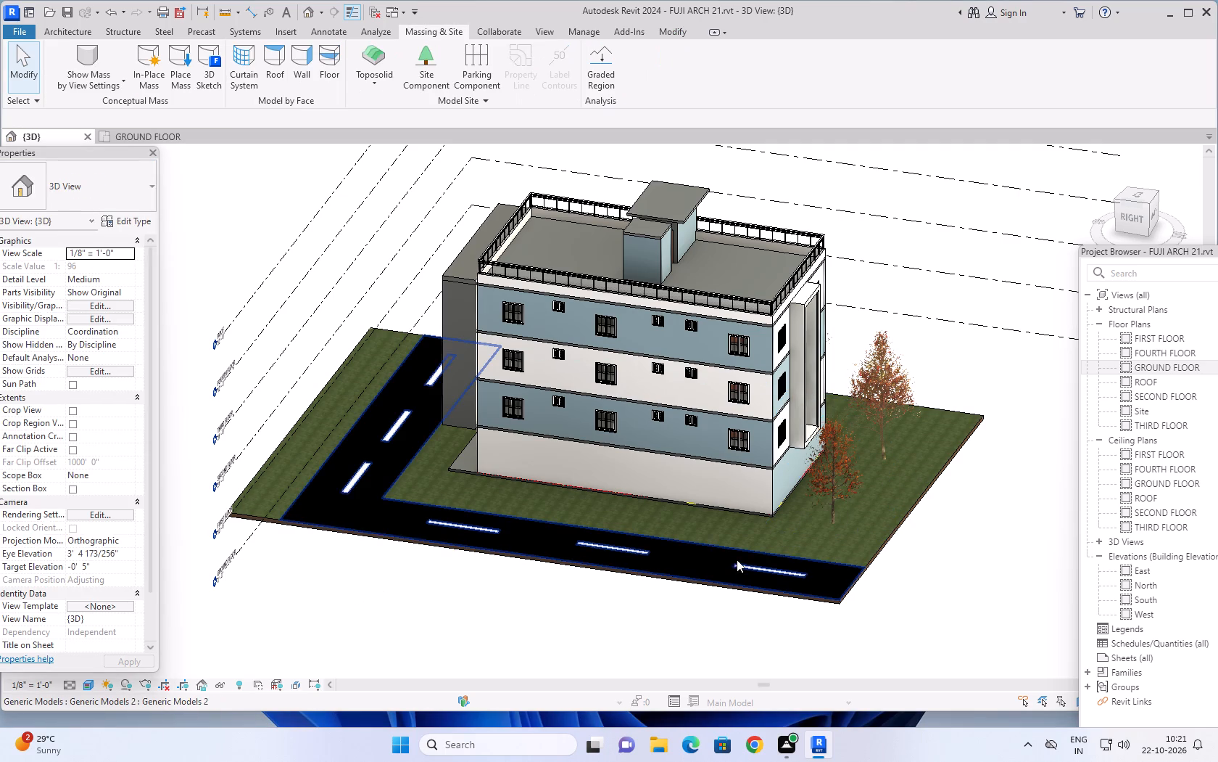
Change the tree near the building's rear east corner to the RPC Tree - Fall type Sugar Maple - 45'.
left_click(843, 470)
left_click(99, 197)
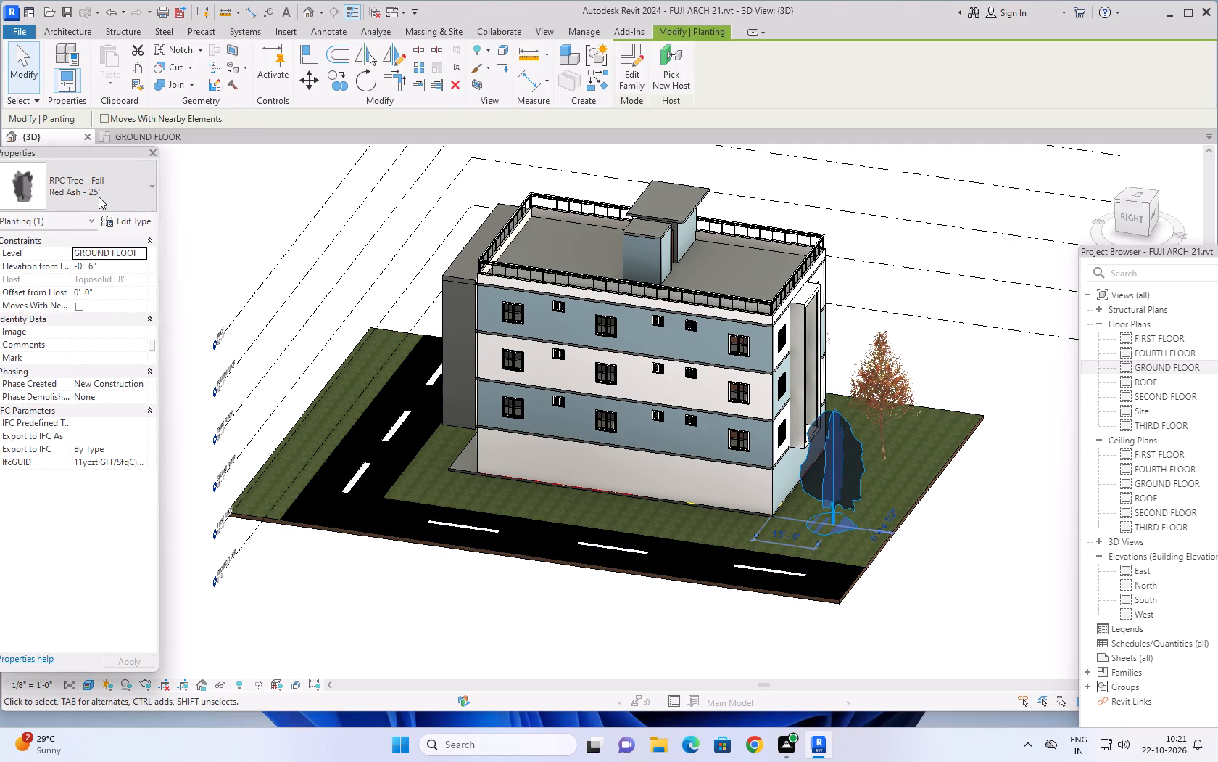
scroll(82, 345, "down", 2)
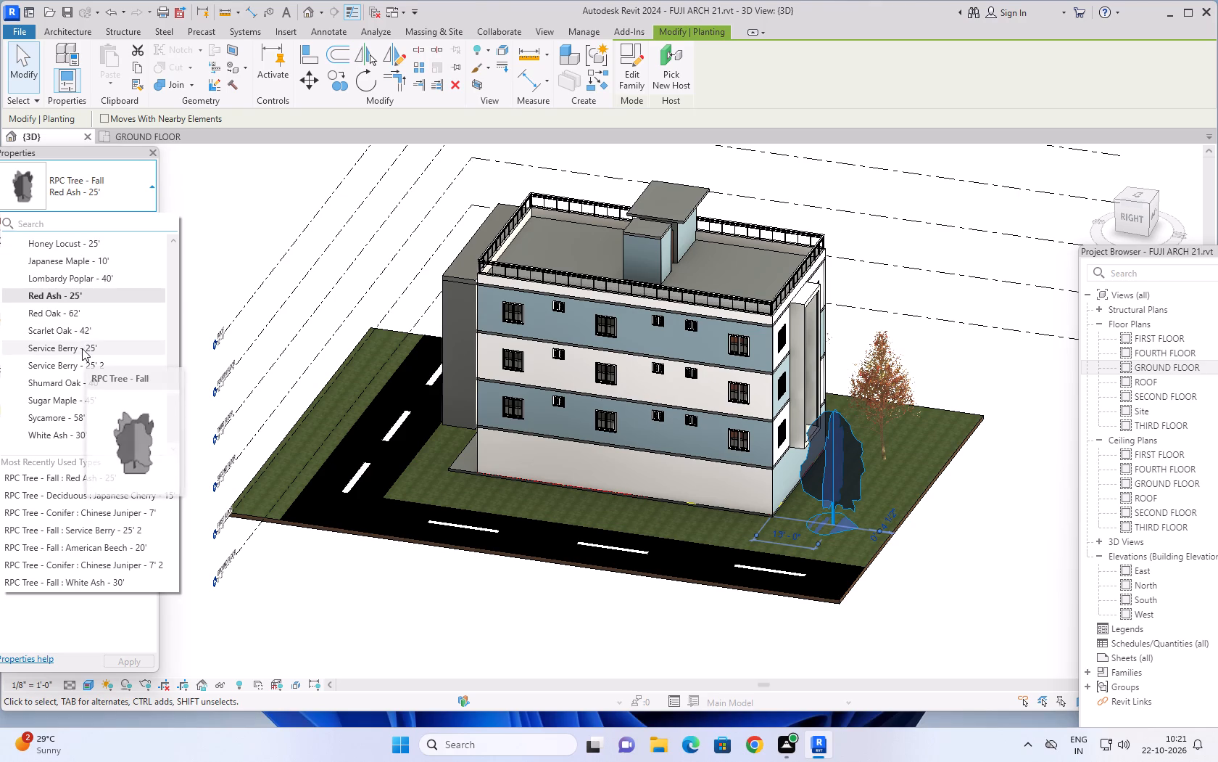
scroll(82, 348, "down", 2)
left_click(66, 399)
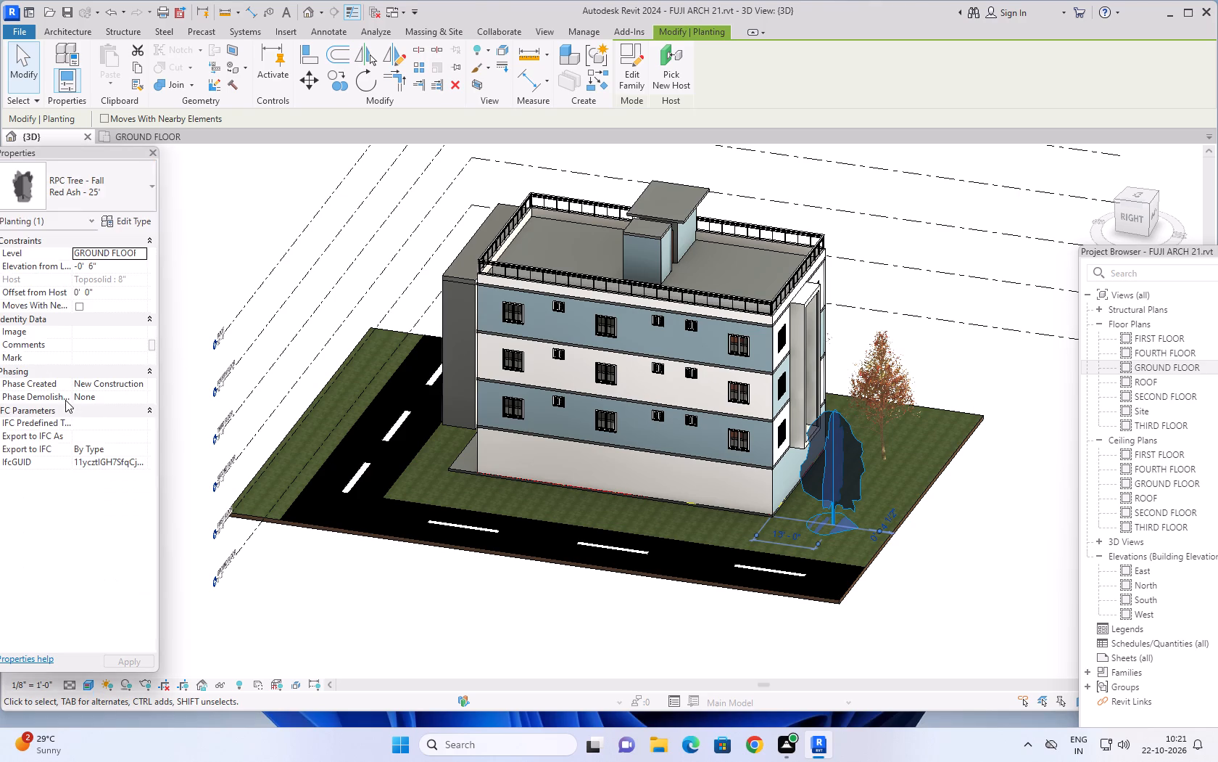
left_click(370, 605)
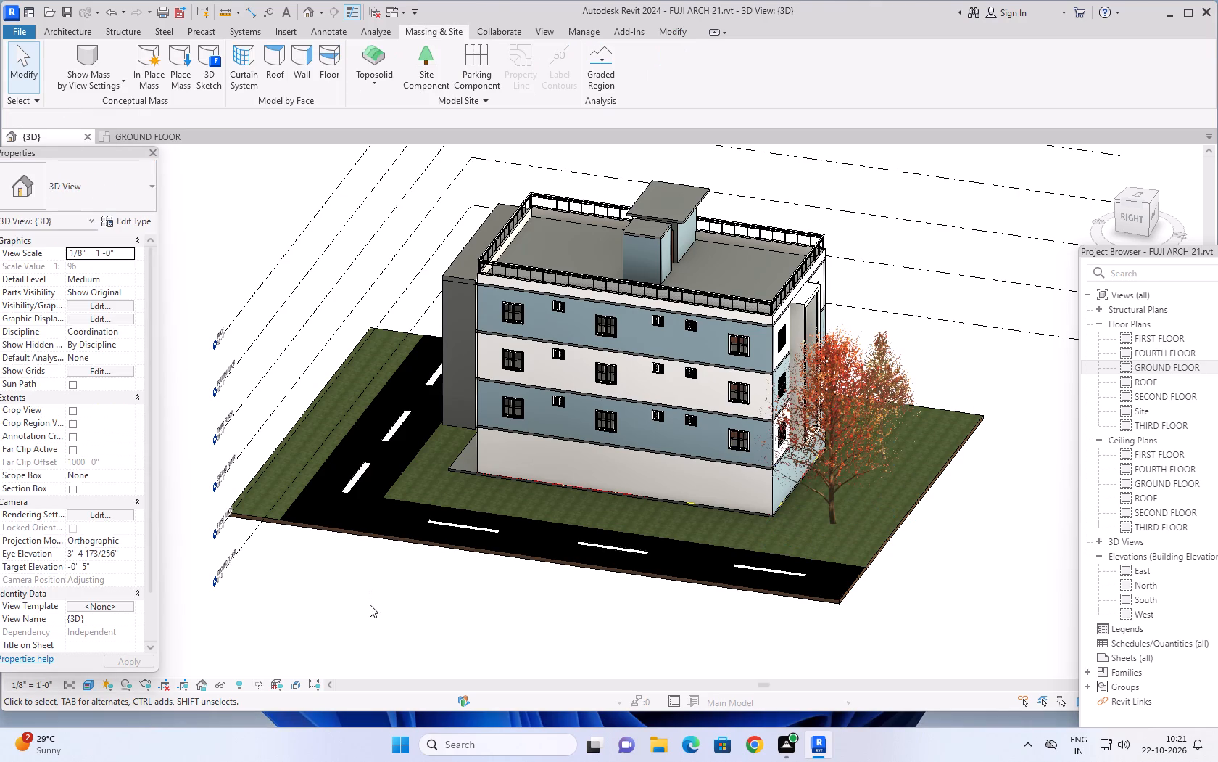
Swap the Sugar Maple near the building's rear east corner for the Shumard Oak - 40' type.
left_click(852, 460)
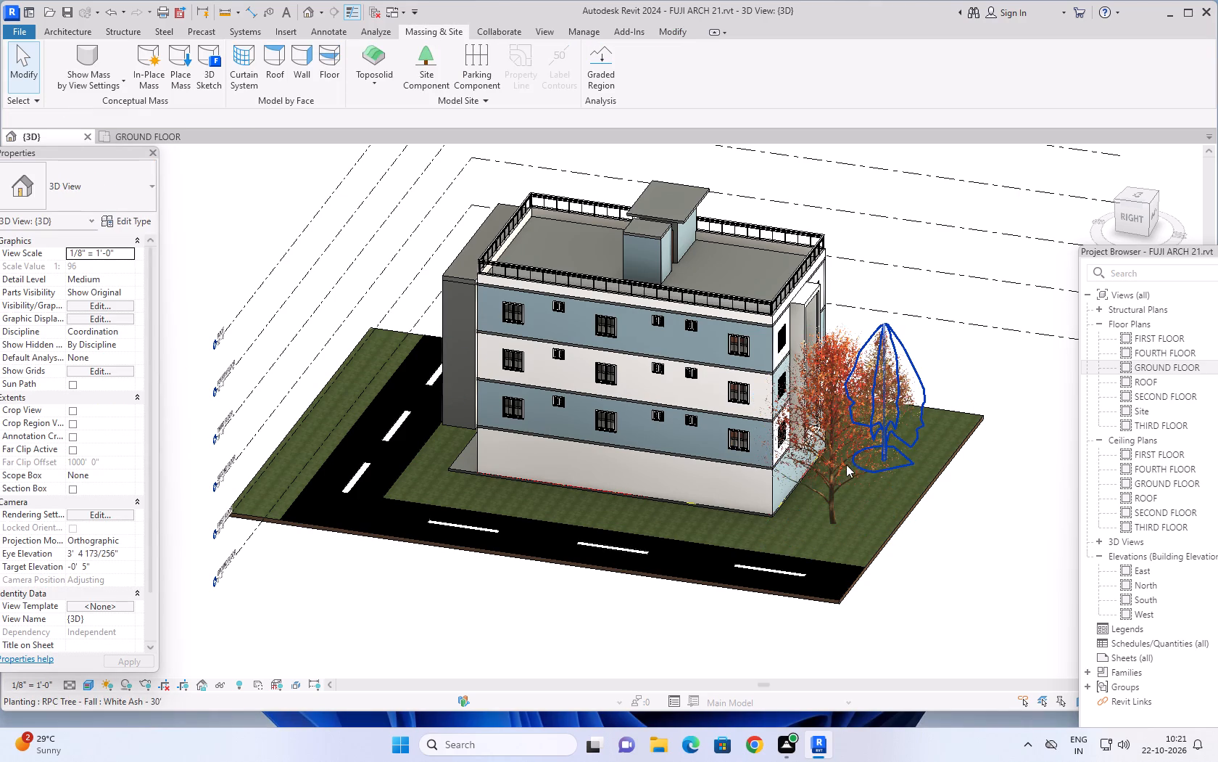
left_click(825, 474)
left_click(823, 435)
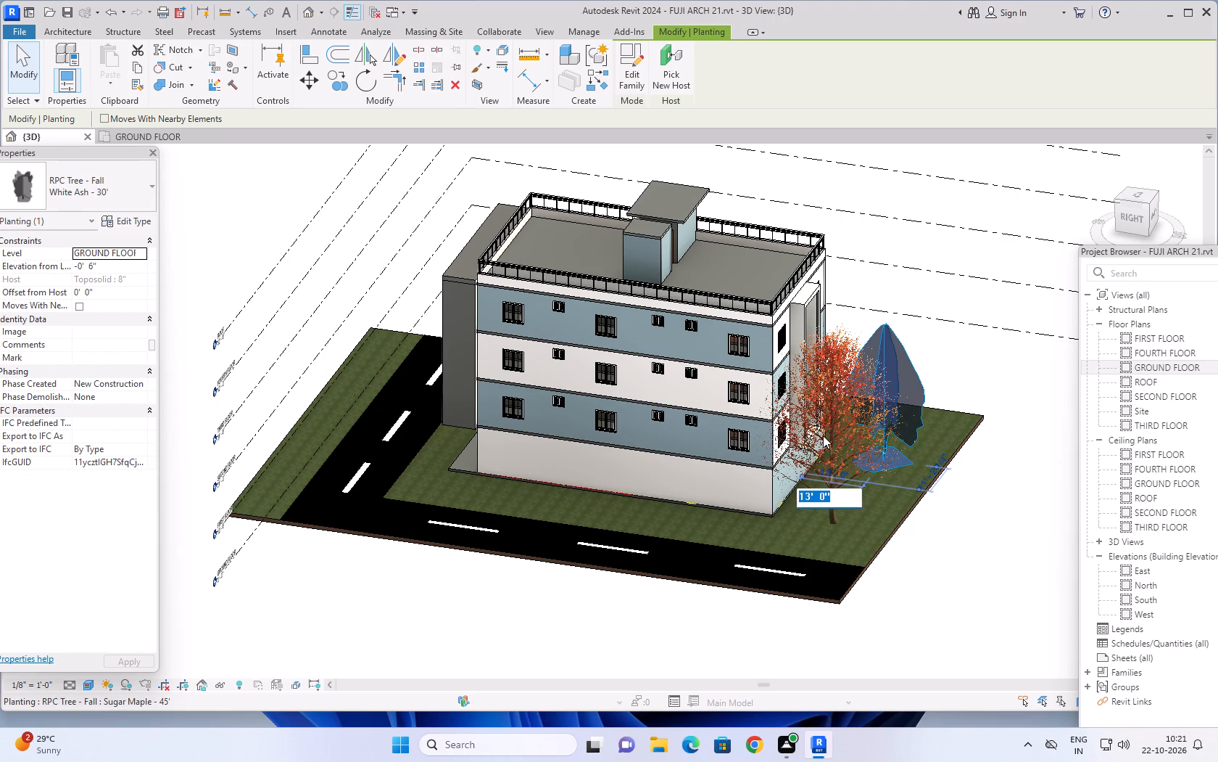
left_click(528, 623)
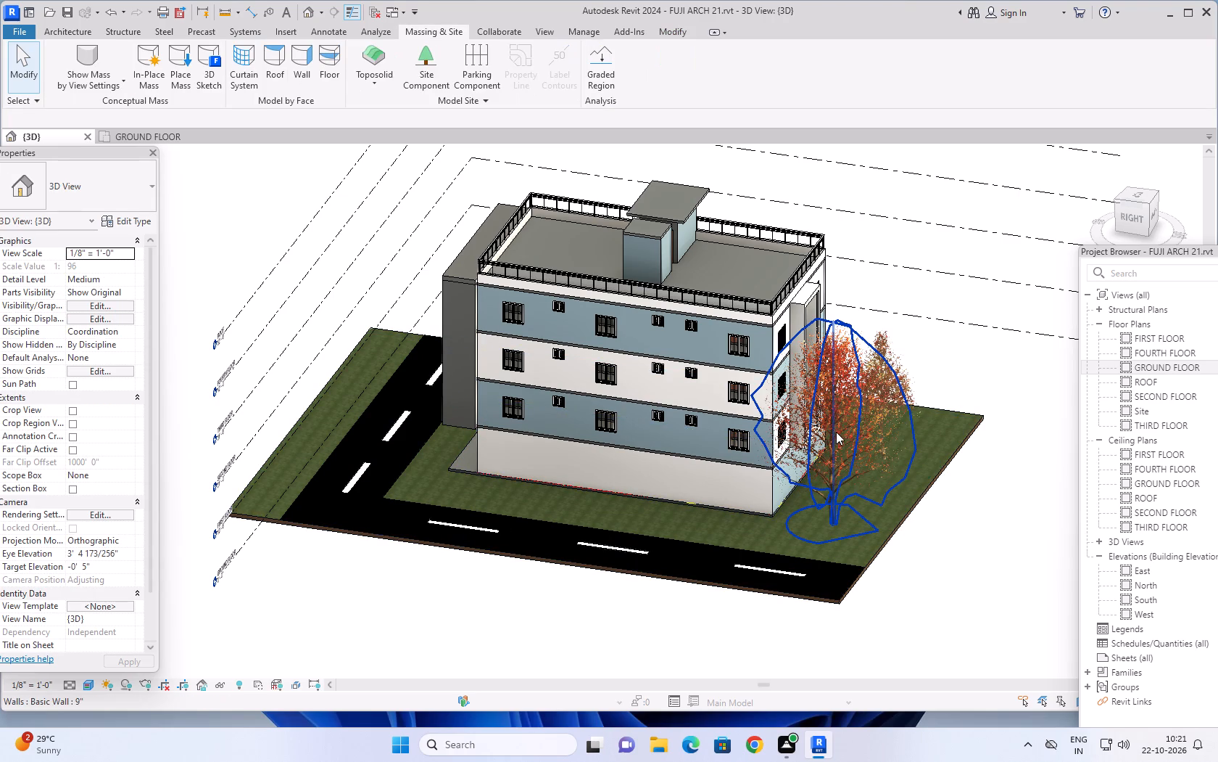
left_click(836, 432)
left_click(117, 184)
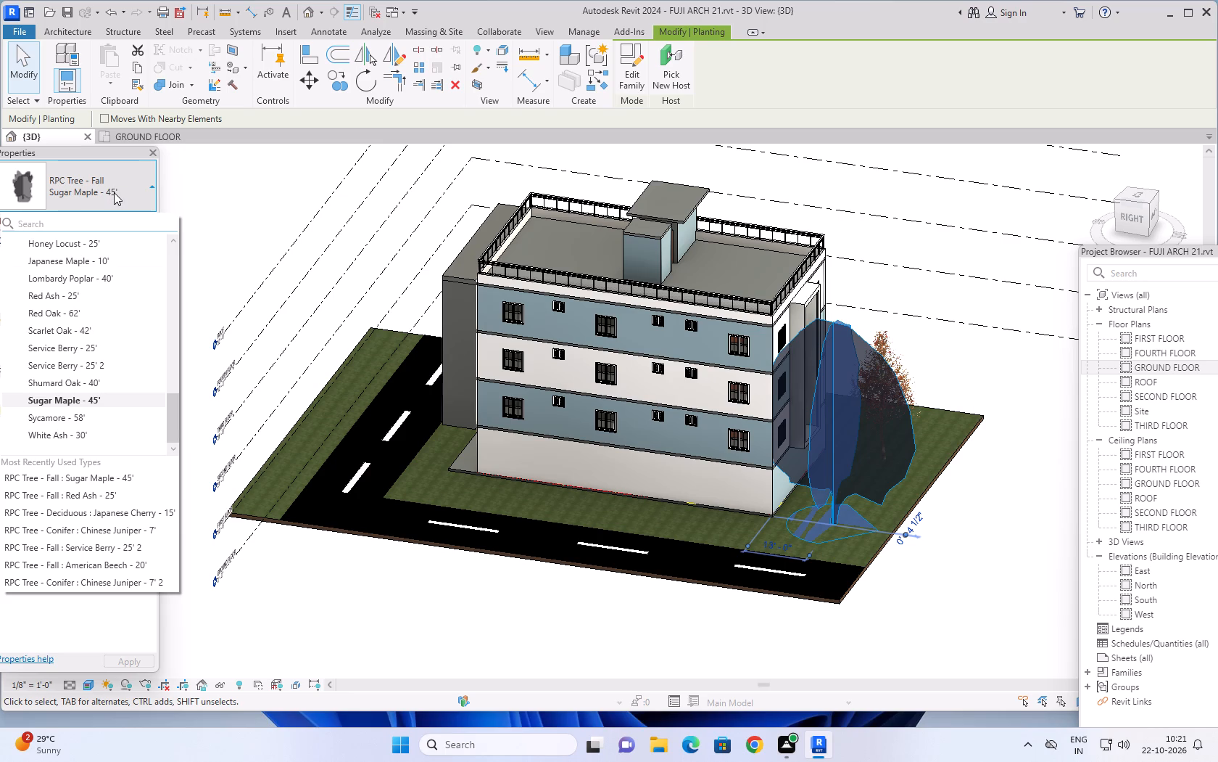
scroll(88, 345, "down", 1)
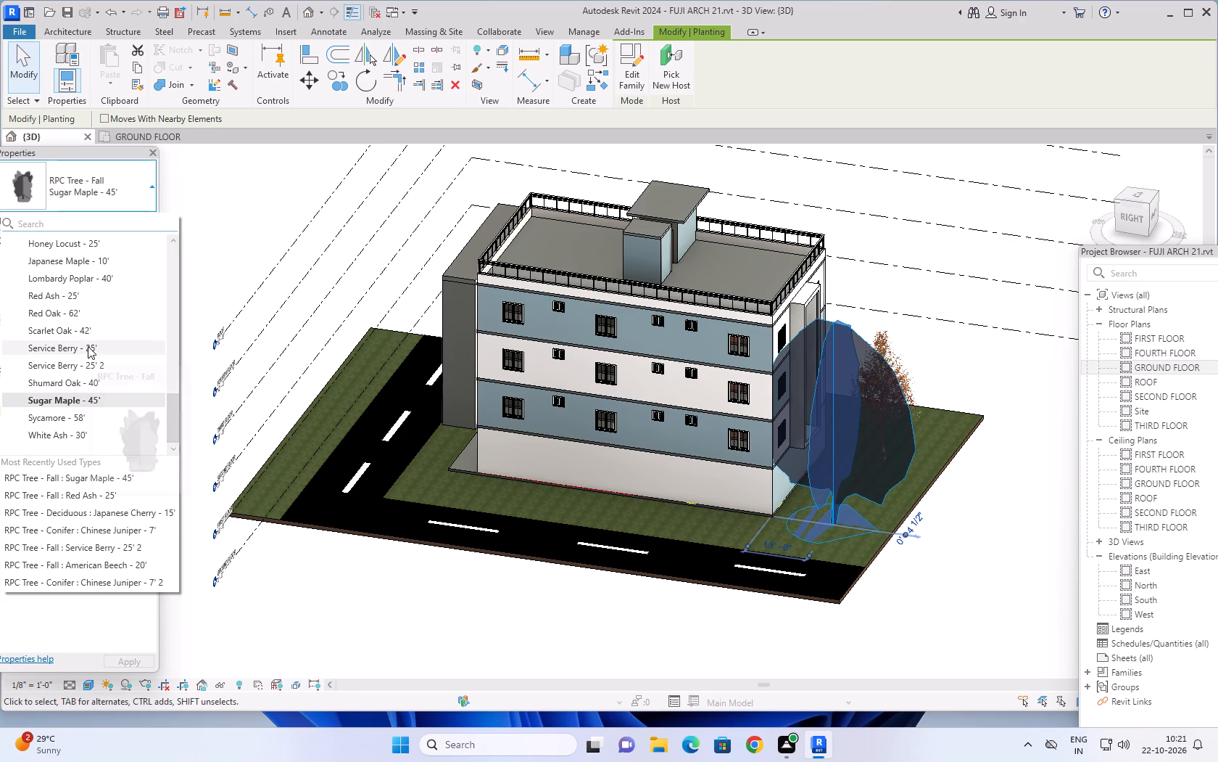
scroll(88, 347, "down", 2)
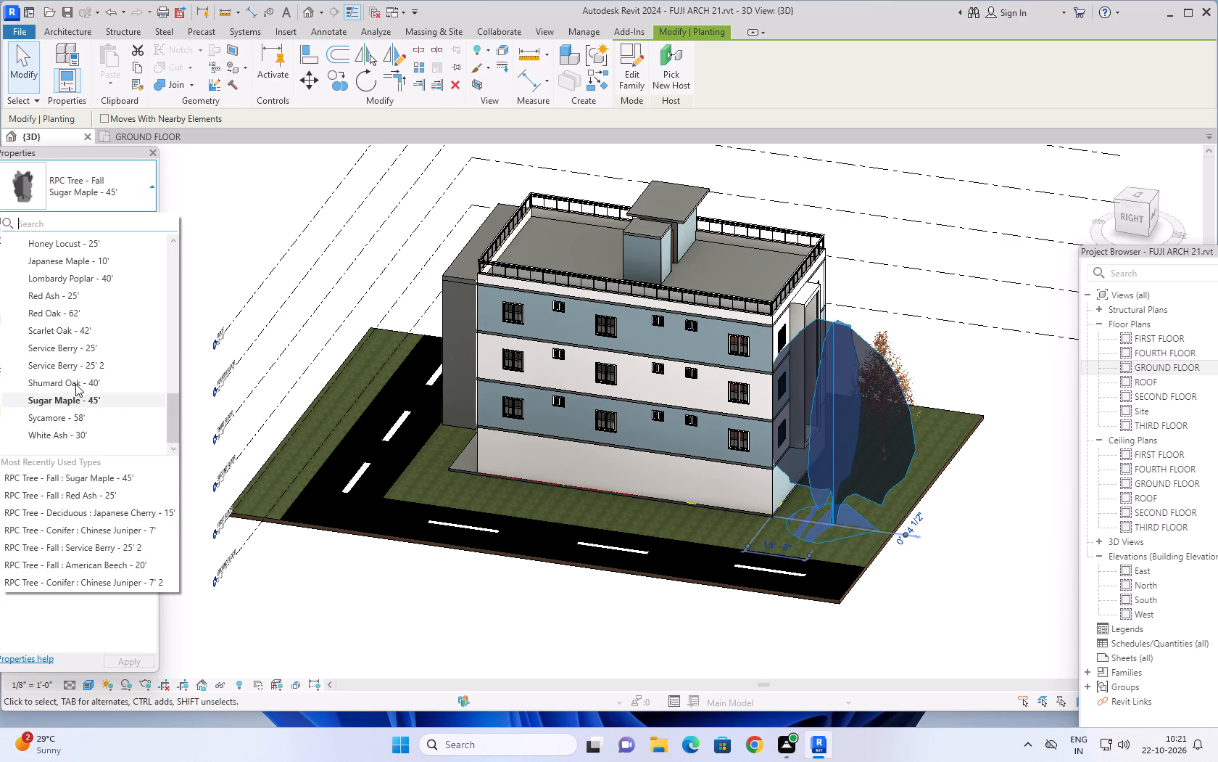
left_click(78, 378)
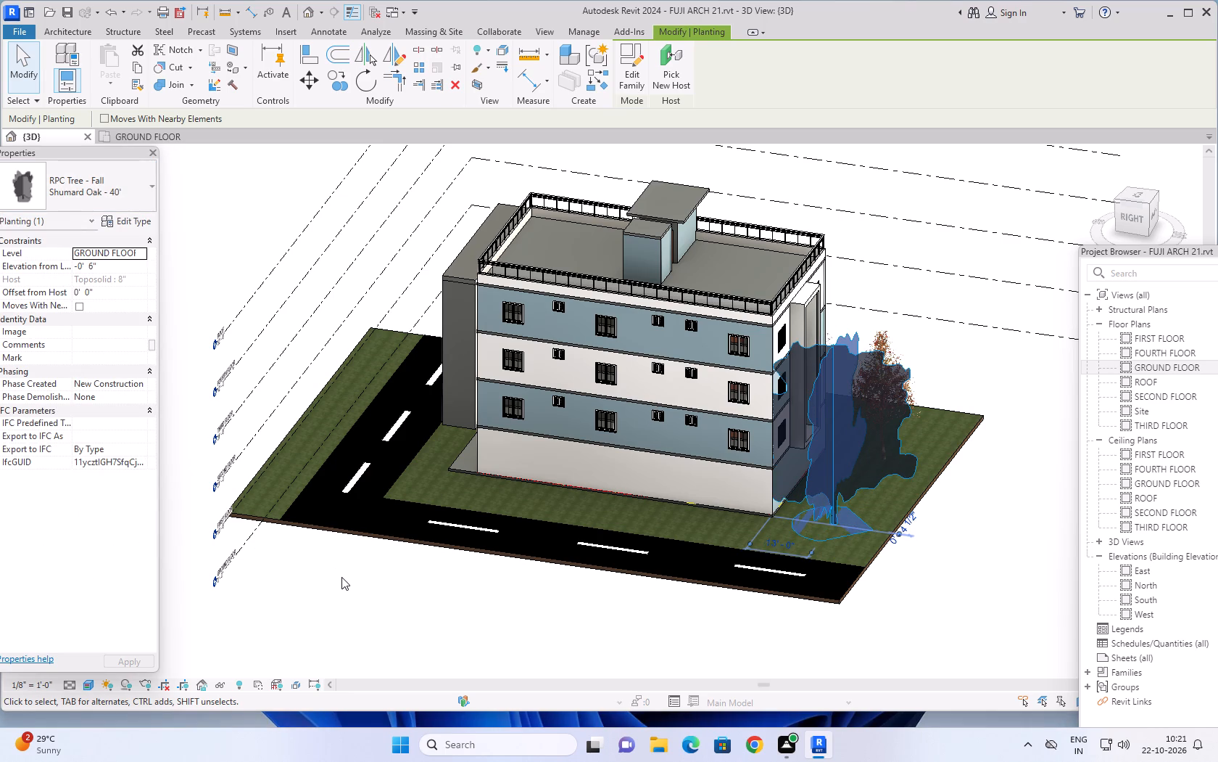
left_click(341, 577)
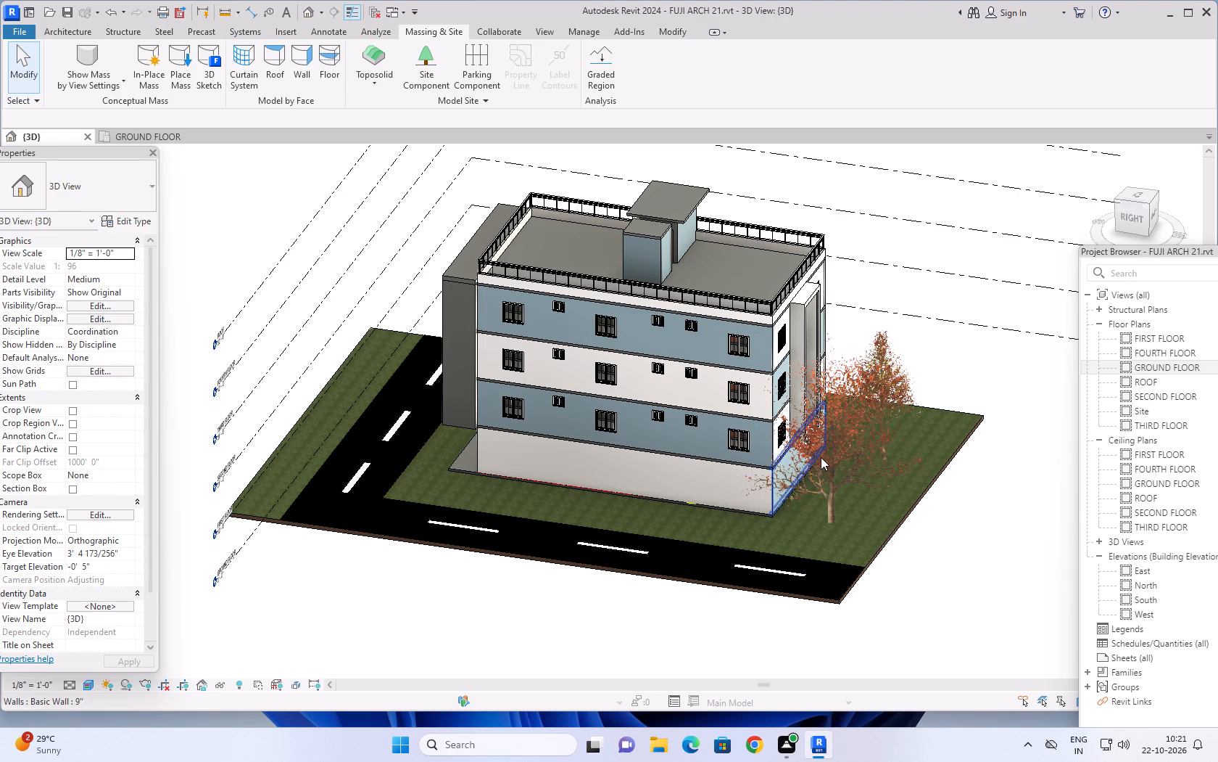
Change the tree near the building's rear east corner to the RPC Tree - Fall type Lombardy Poplar - 40'.
left_click(837, 458)
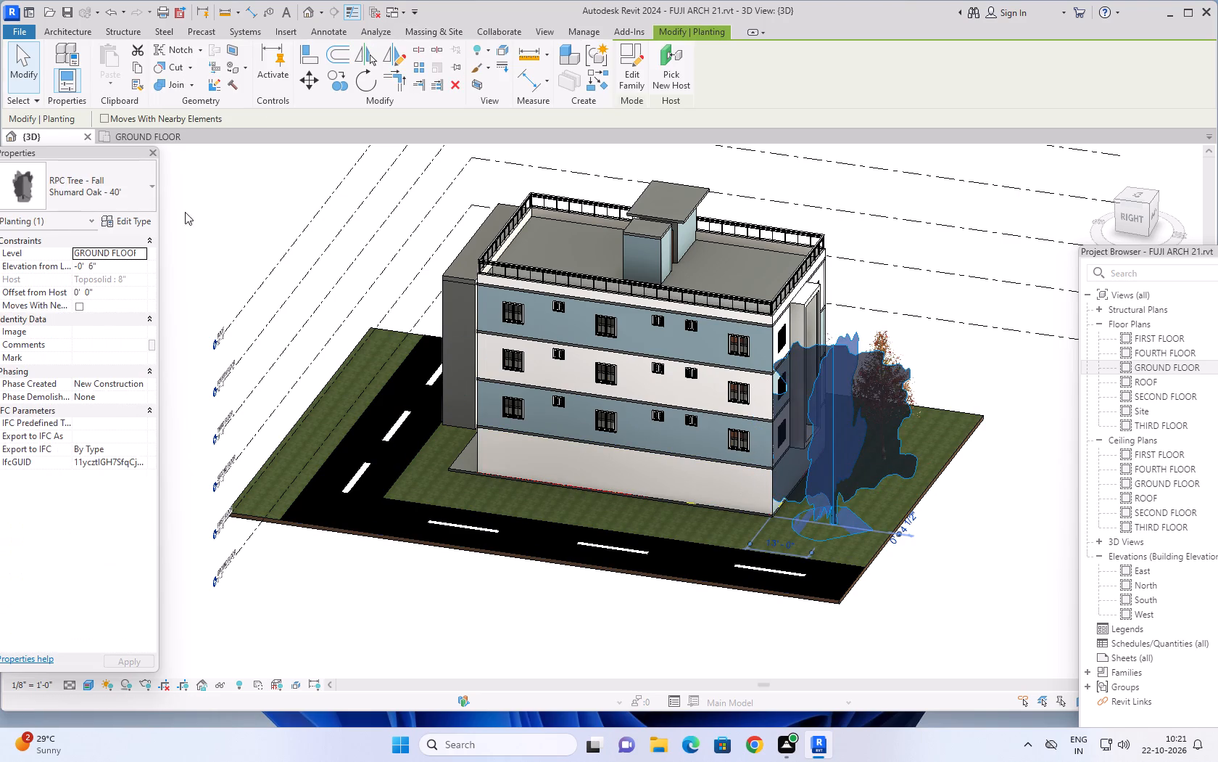
left_click(120, 192)
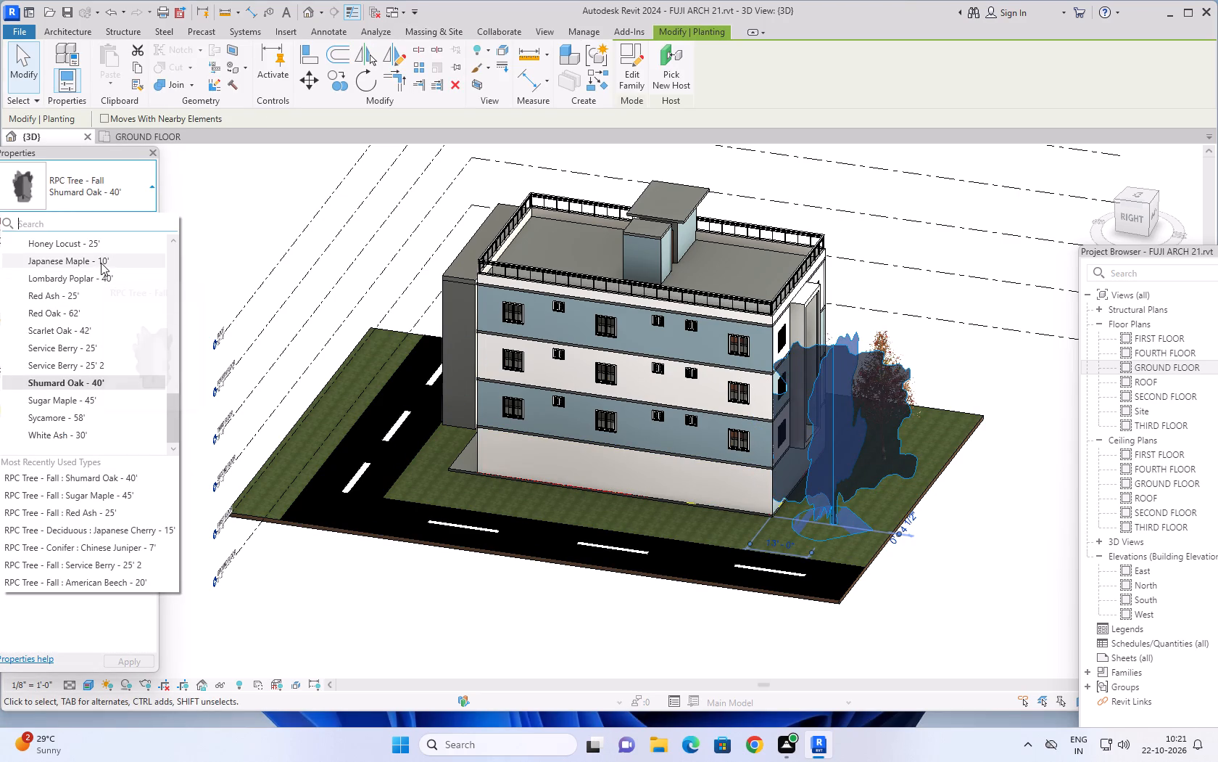
left_click(96, 280)
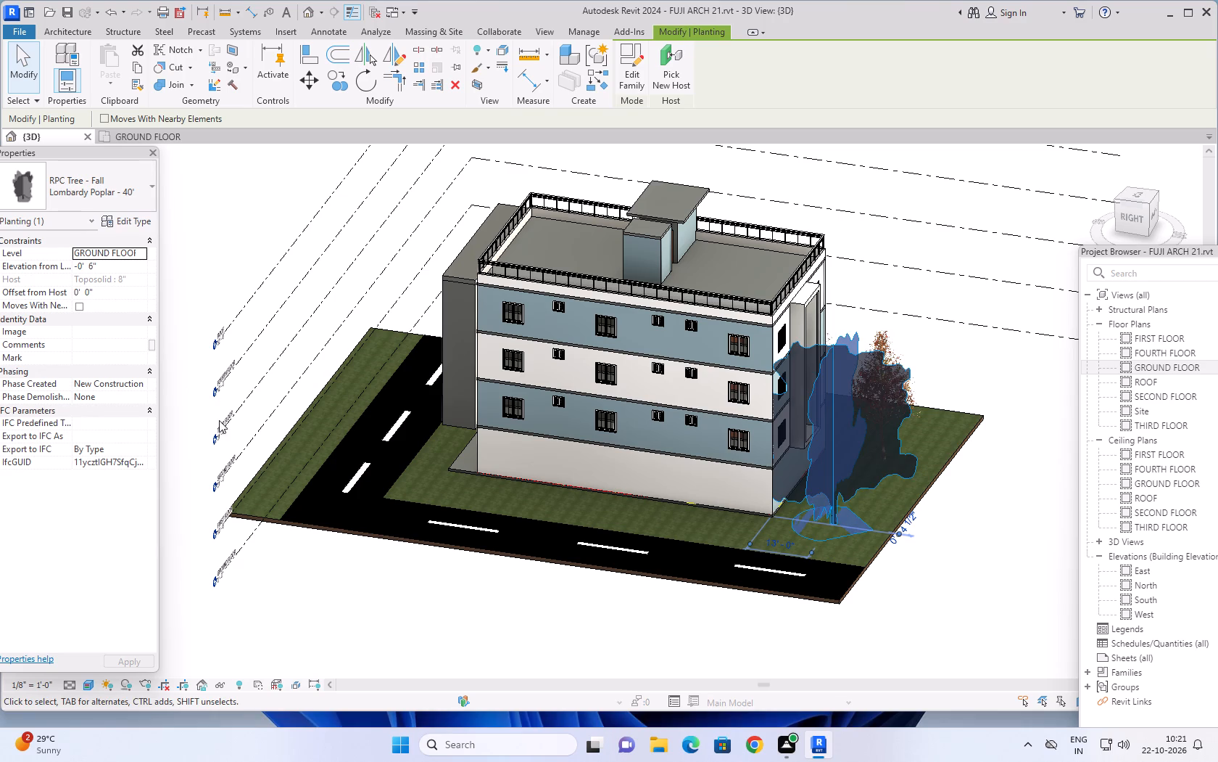
left_click(407, 590)
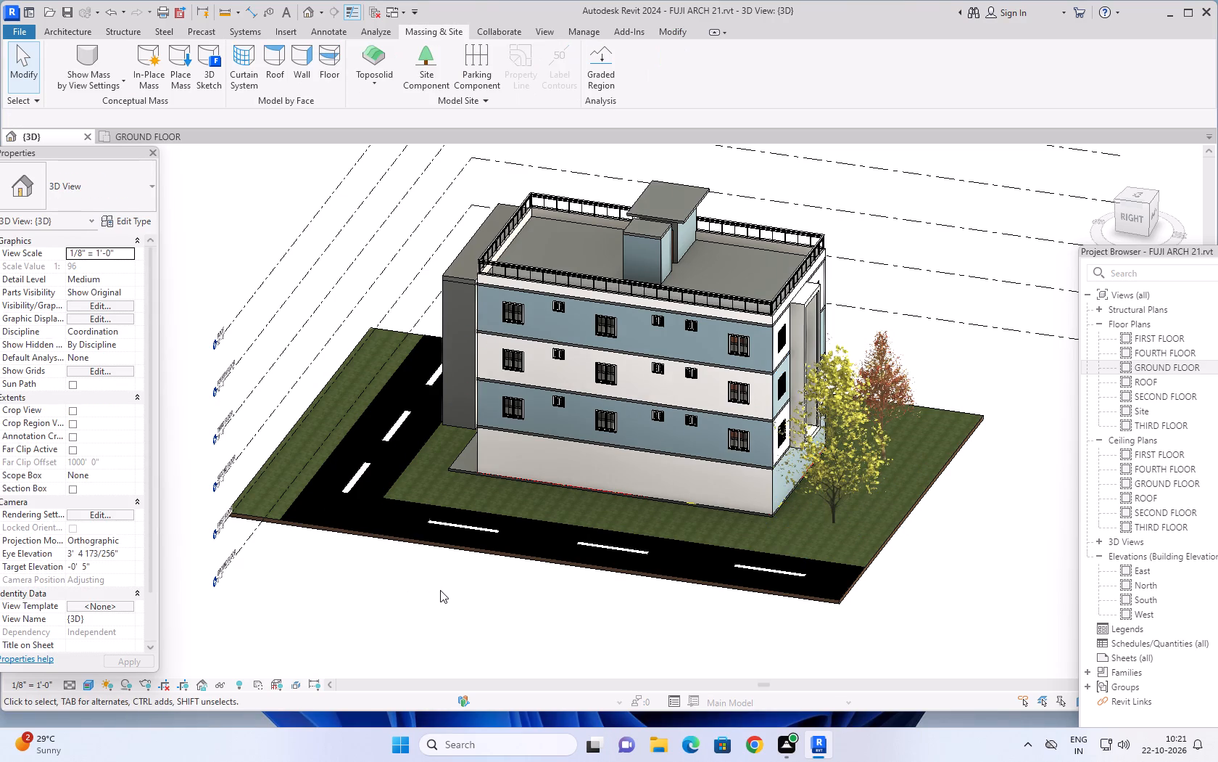
Examine the landscaped site from the rear, west and front sides in the 3D view, including the trees, balconies and road.
middle_click_drag(467, 604, 403, 609, "shift")
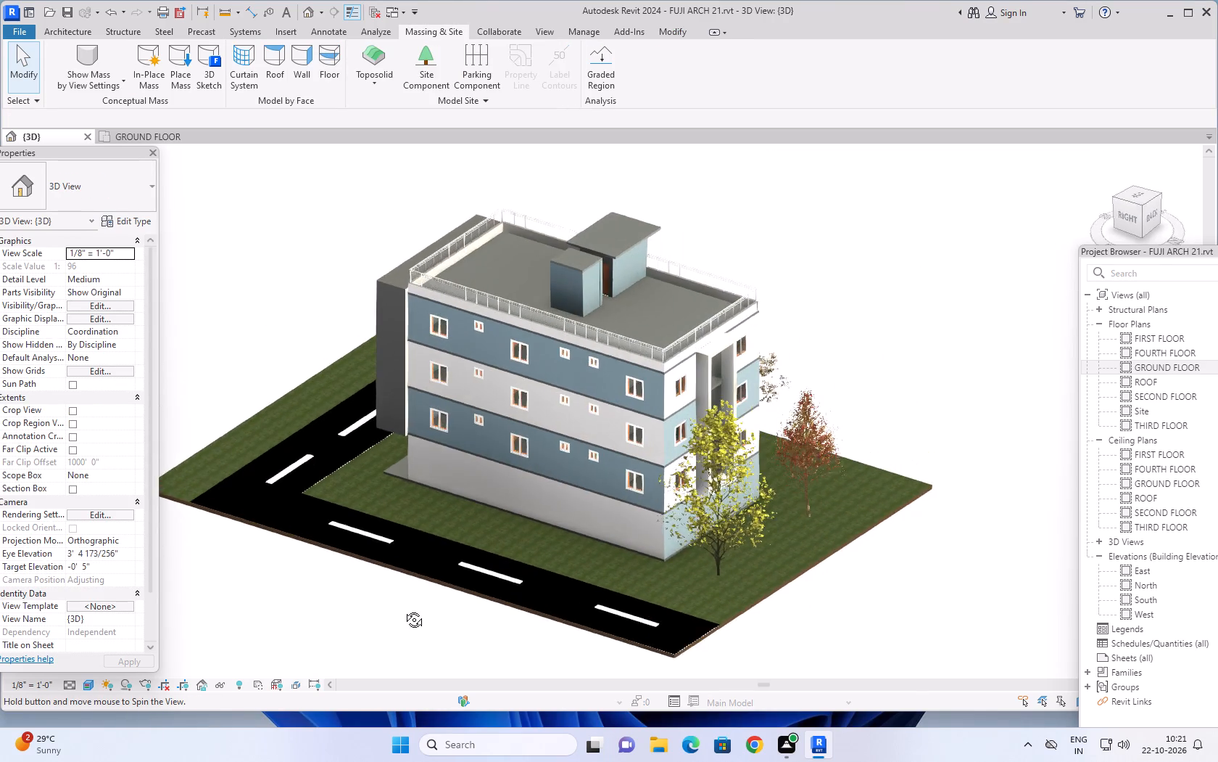
middle_click_drag(403, 609, 300, 573, "shift")
middle_click_drag(740, 467, 826, 458)
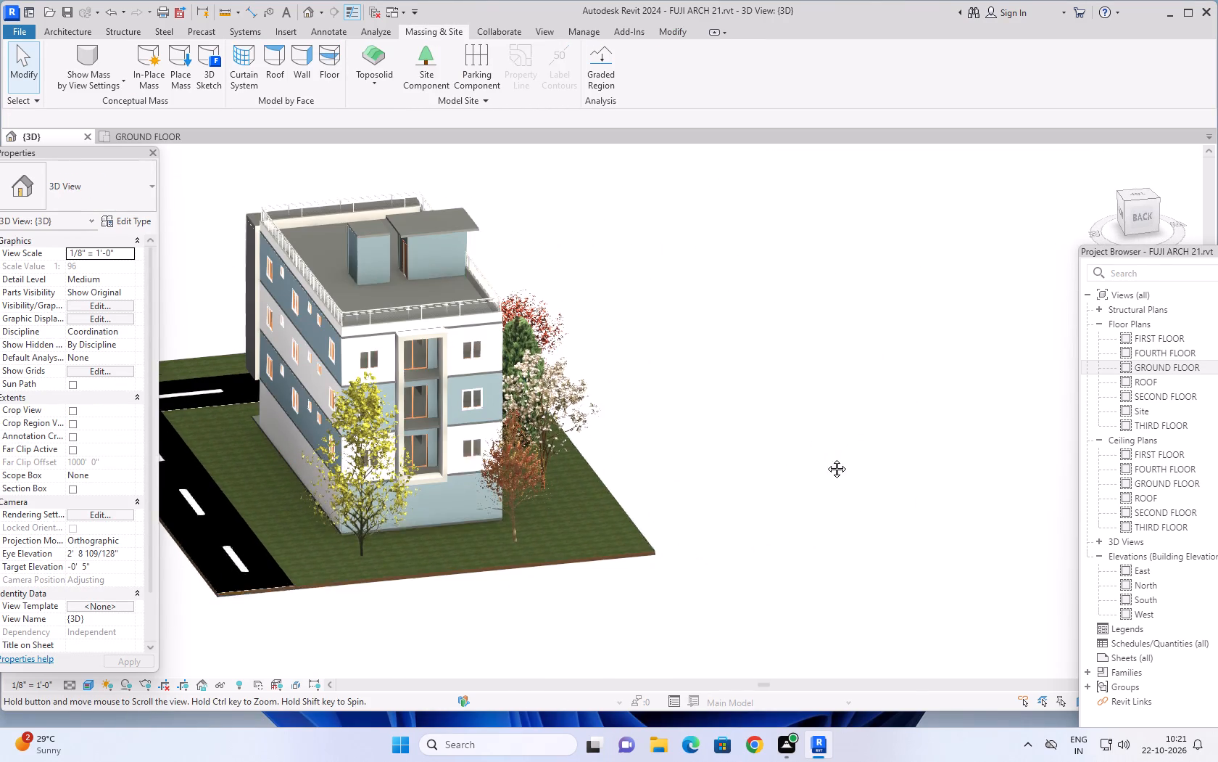
middle_click_drag(826, 458, 873, 453)
middle_click_drag(861, 476, 687, 494, "shift")
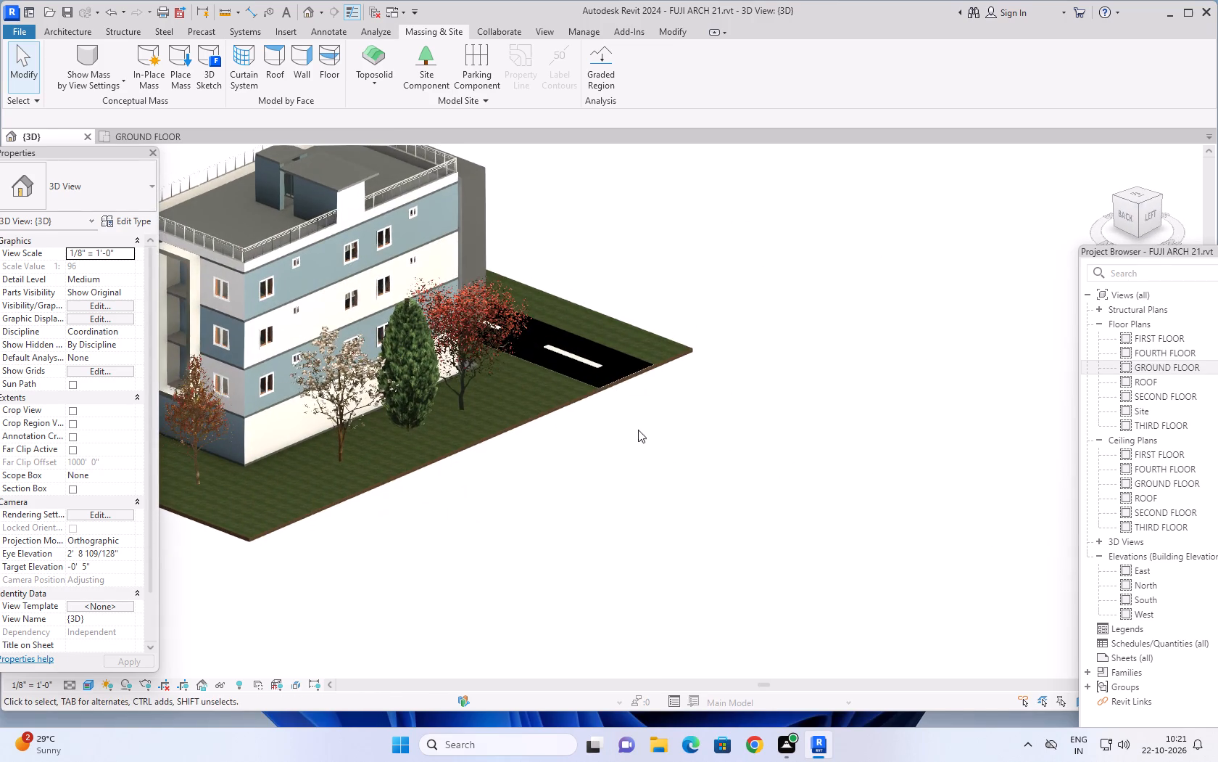
middle_click_drag(648, 428, 883, 441)
middle_click_drag(870, 458, 697, 486, "shift")
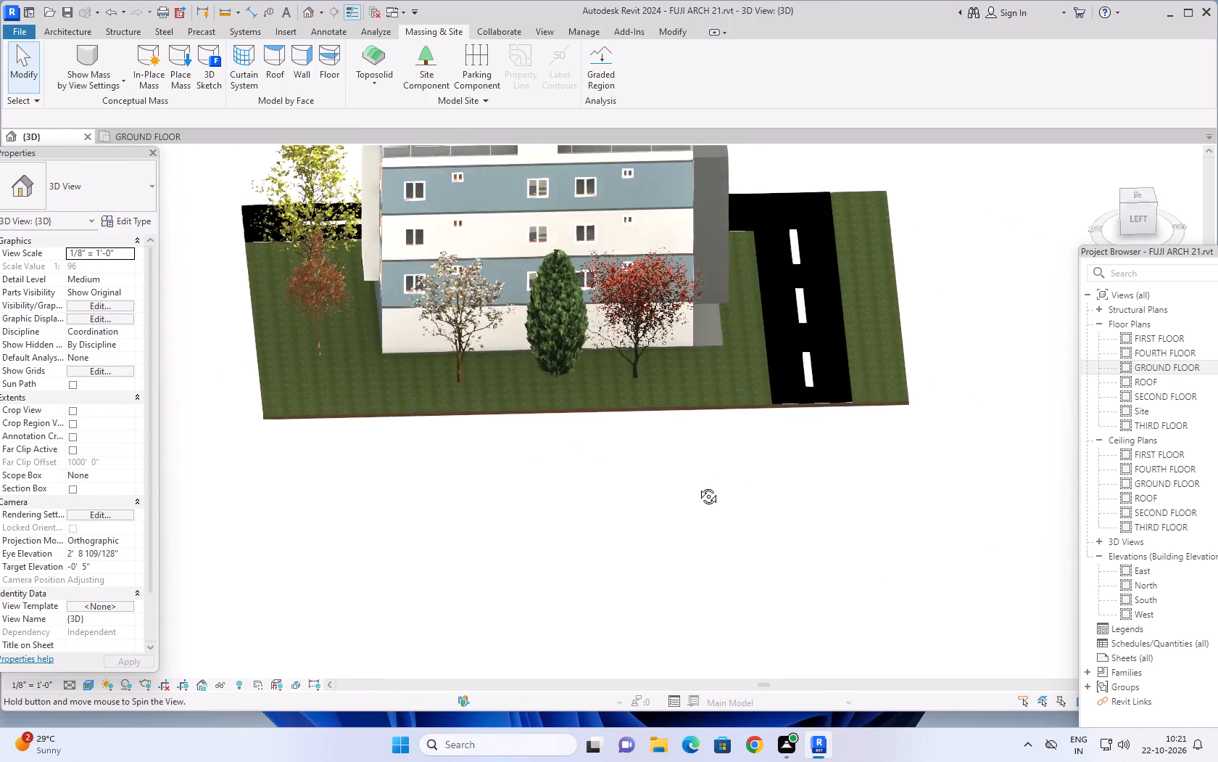
middle_click_drag(697, 486, 633, 428, "shift")
middle_click_drag(650, 409, 521, 501)
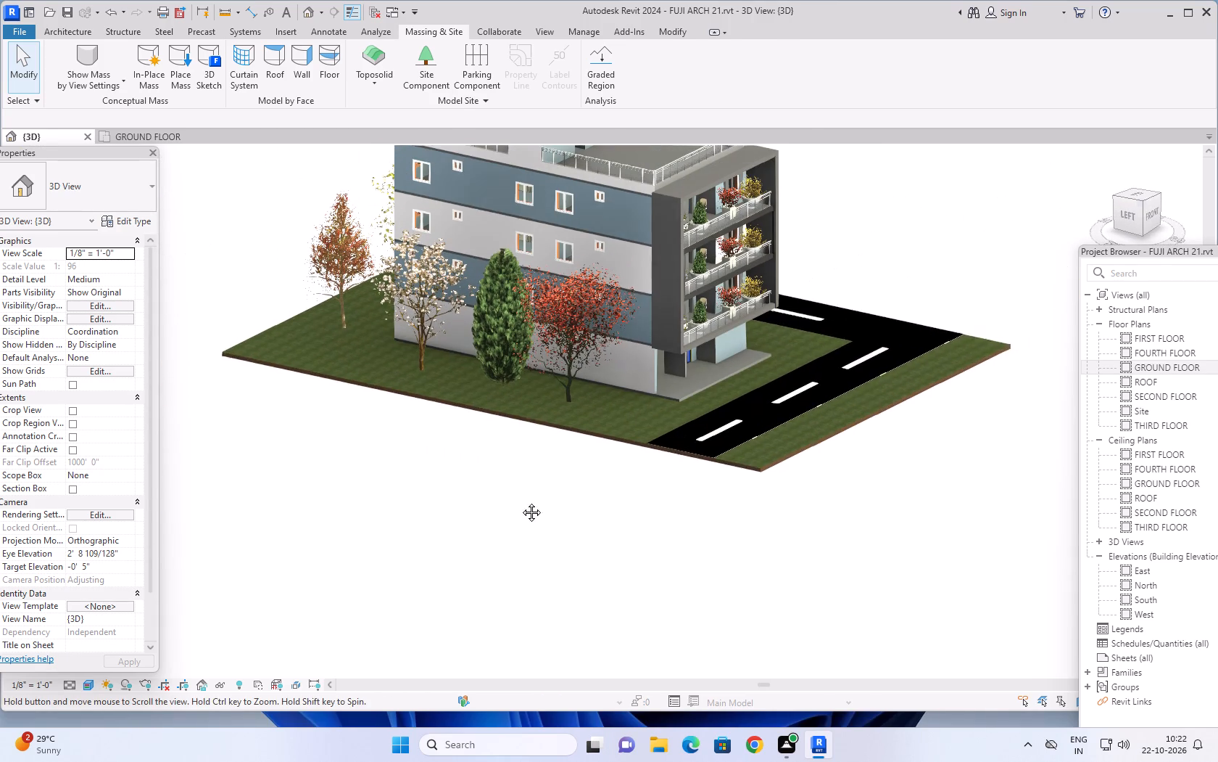
middle_click_drag(521, 501, 464, 539)
middle_click_drag(871, 295, 842, 371)
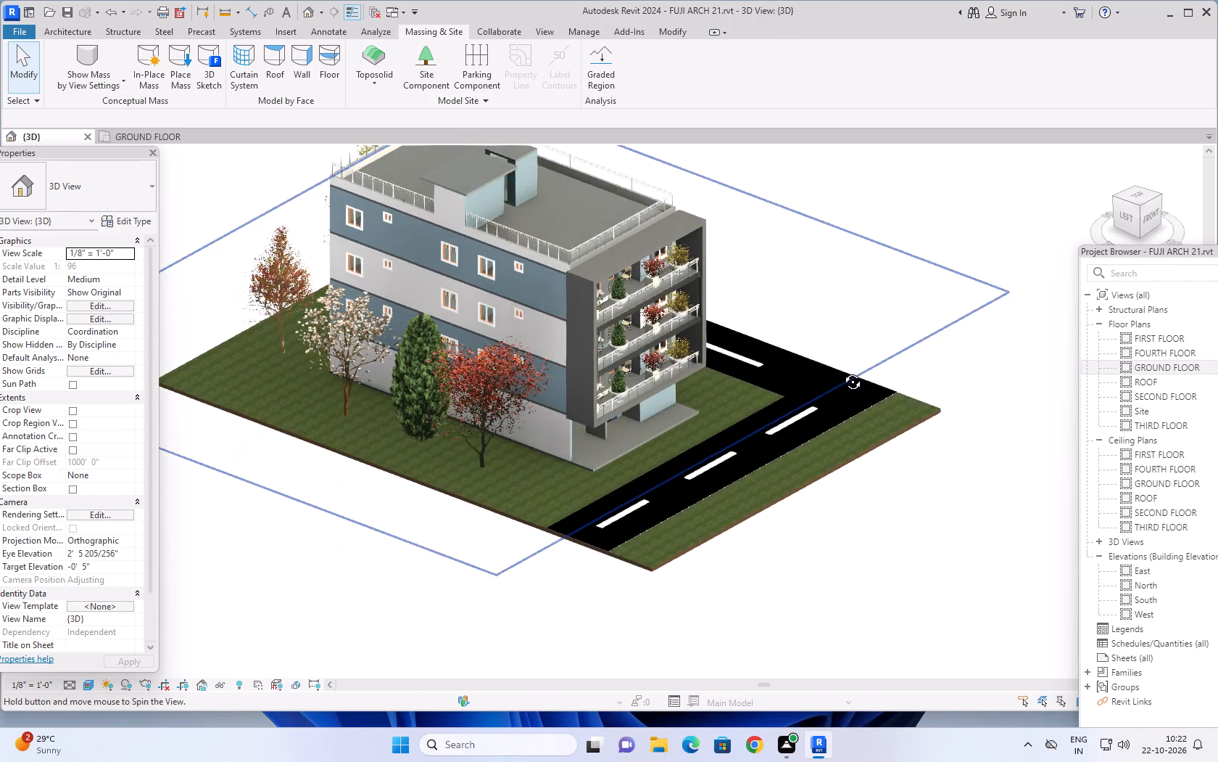
middle_click_drag(842, 371, 791, 271)
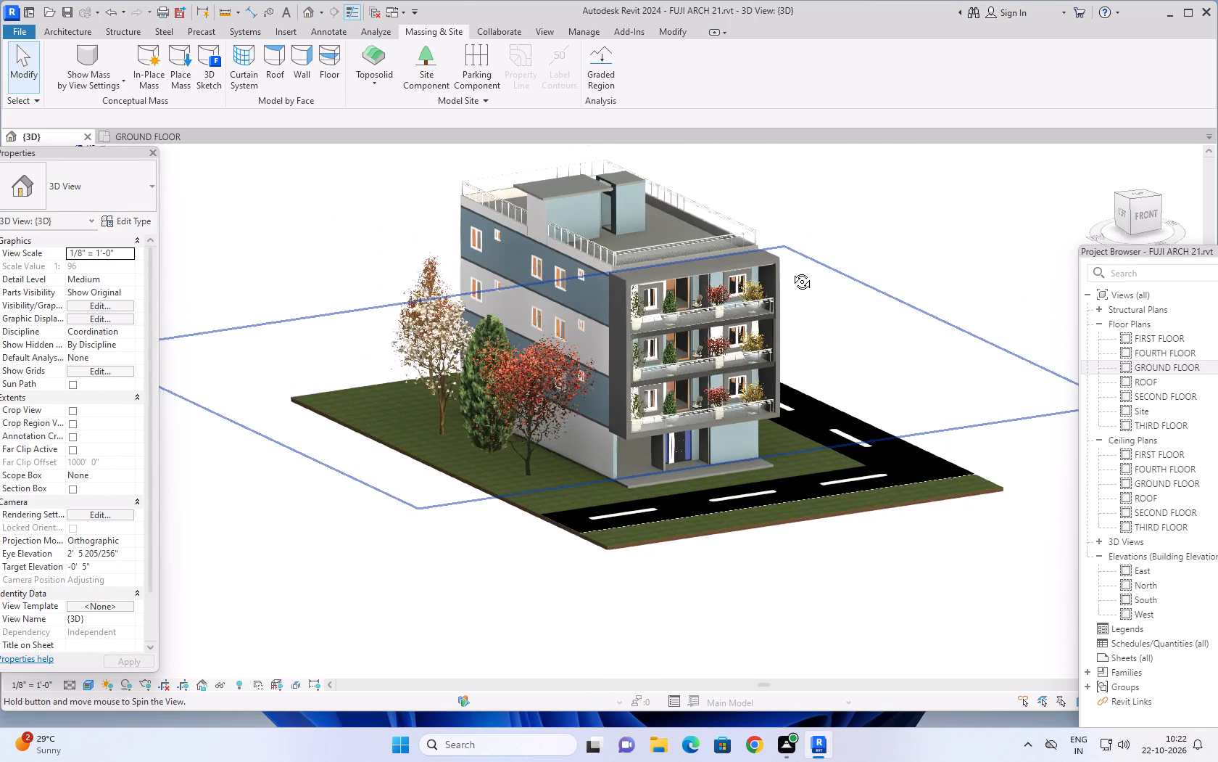
middle_click_drag(791, 271, 825, 268)
scroll(826, 269, "up", 1)
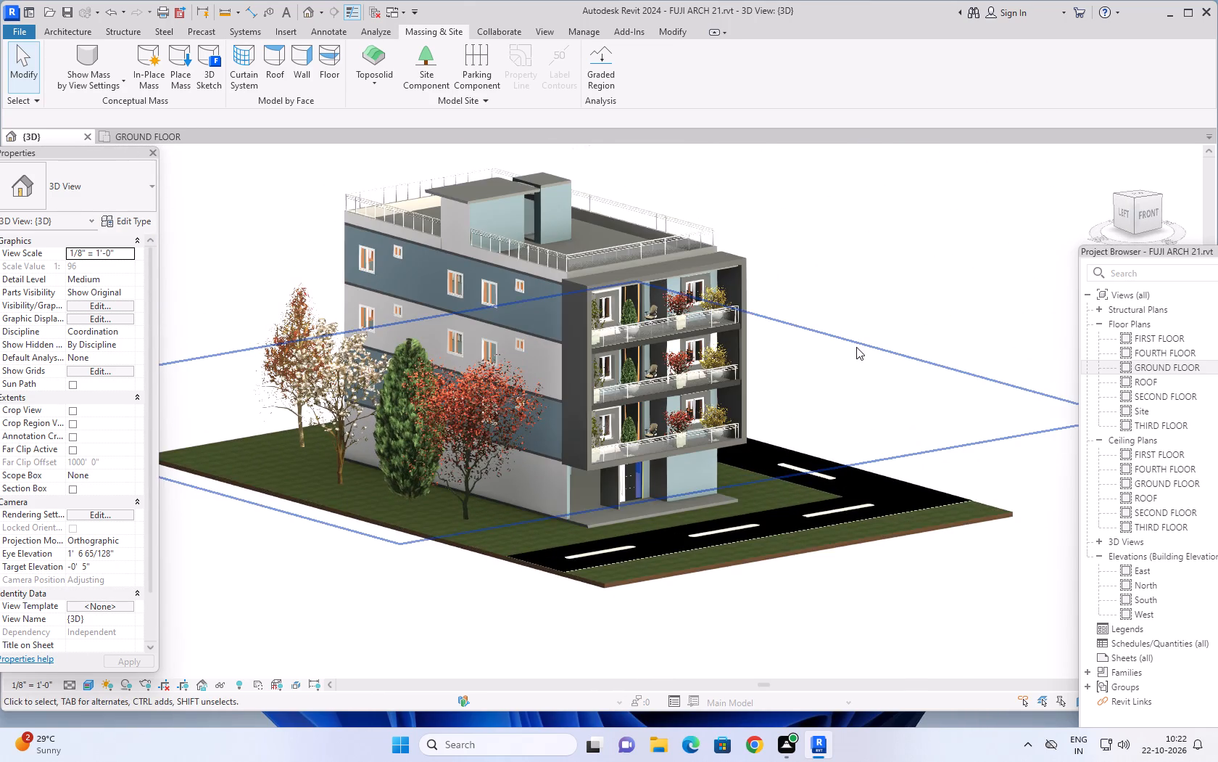
scroll(856, 347, "up", 1)
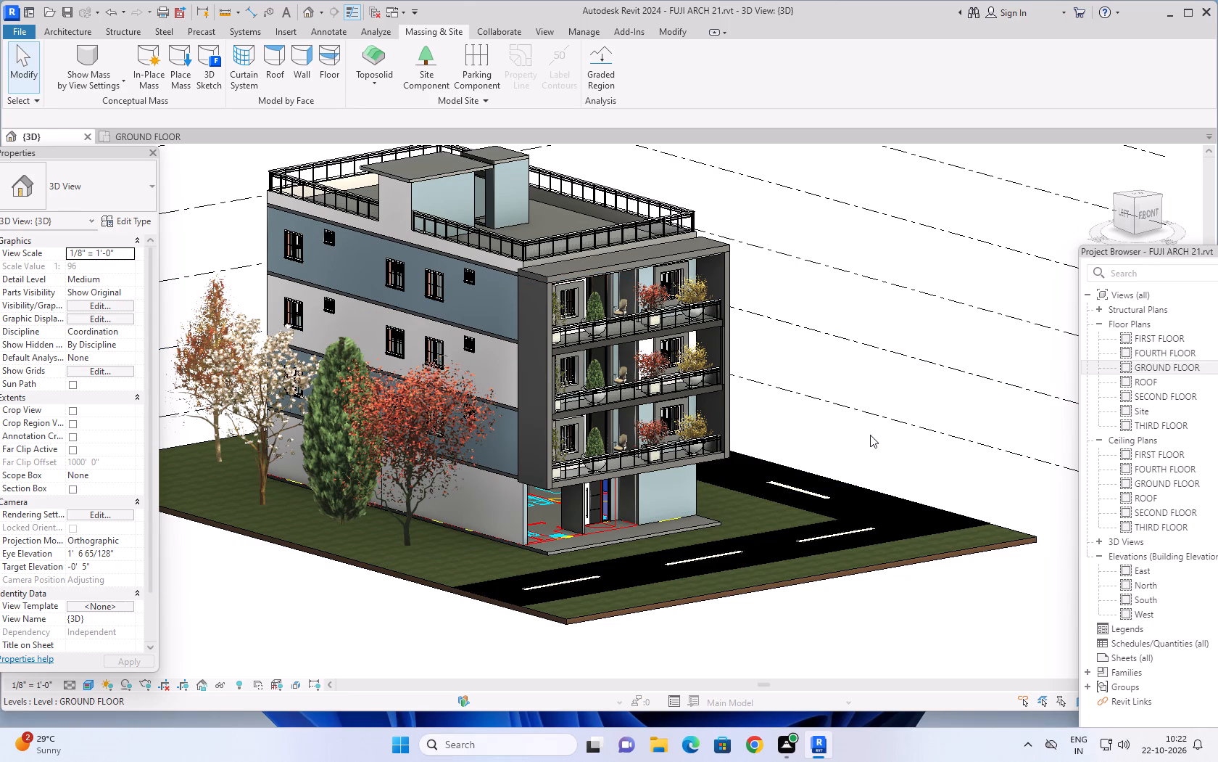
middle_click_drag(876, 450, 801, 441)
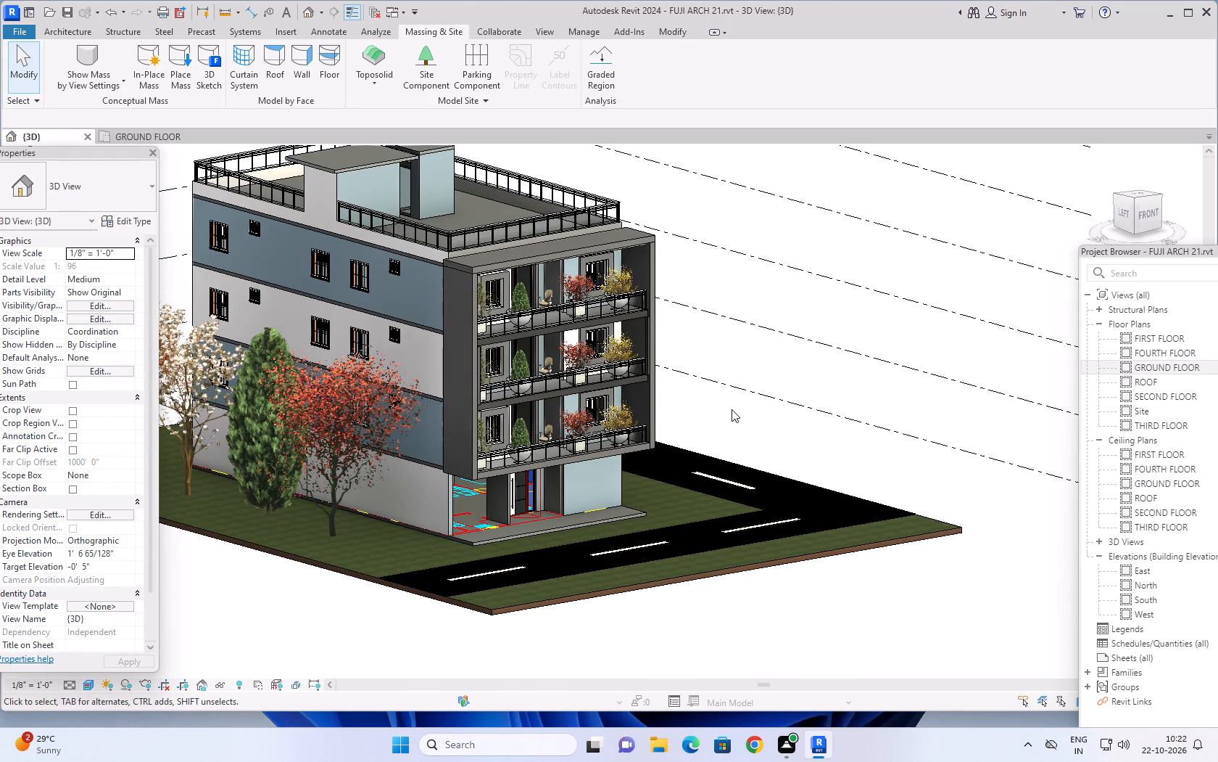
Examine the site in the 3D view from the front, west side and above, checking the trees, roof and road.
middle_click_drag(738, 409, 807, 444)
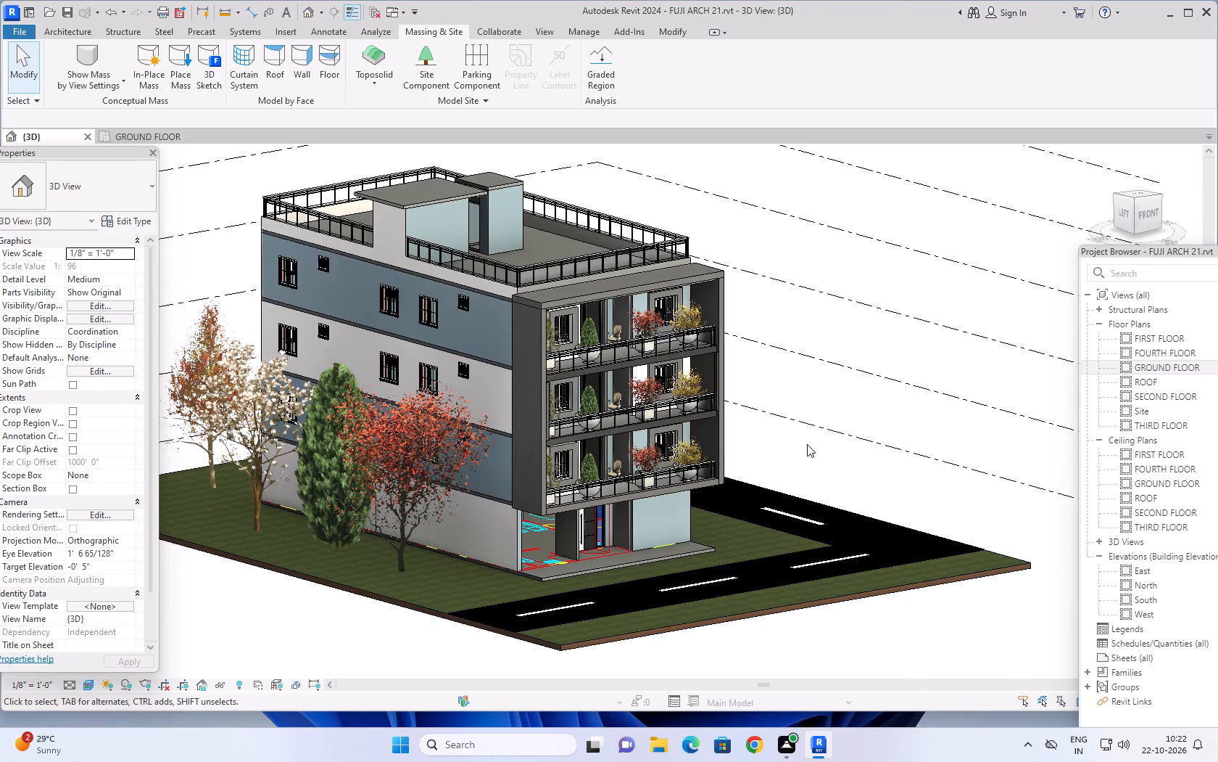
middle_click_drag(845, 472, 725, 560)
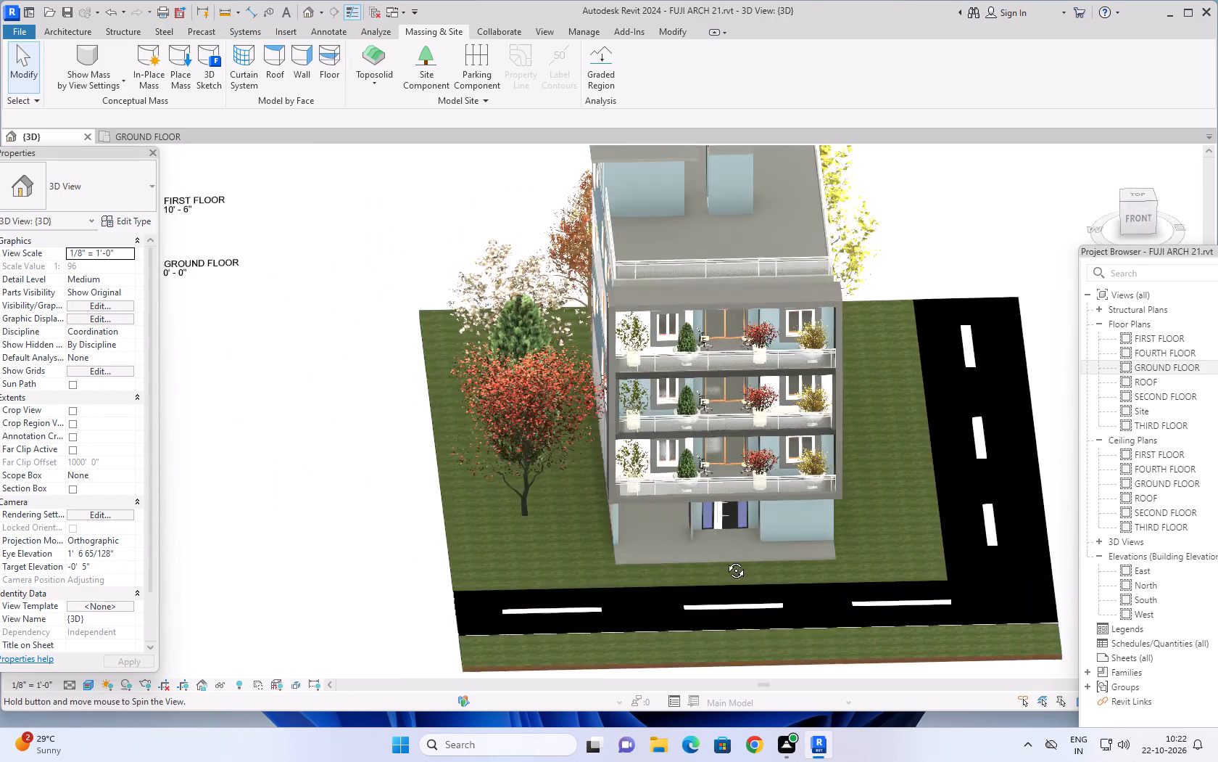
middle_click_drag(725, 560, 750, 589)
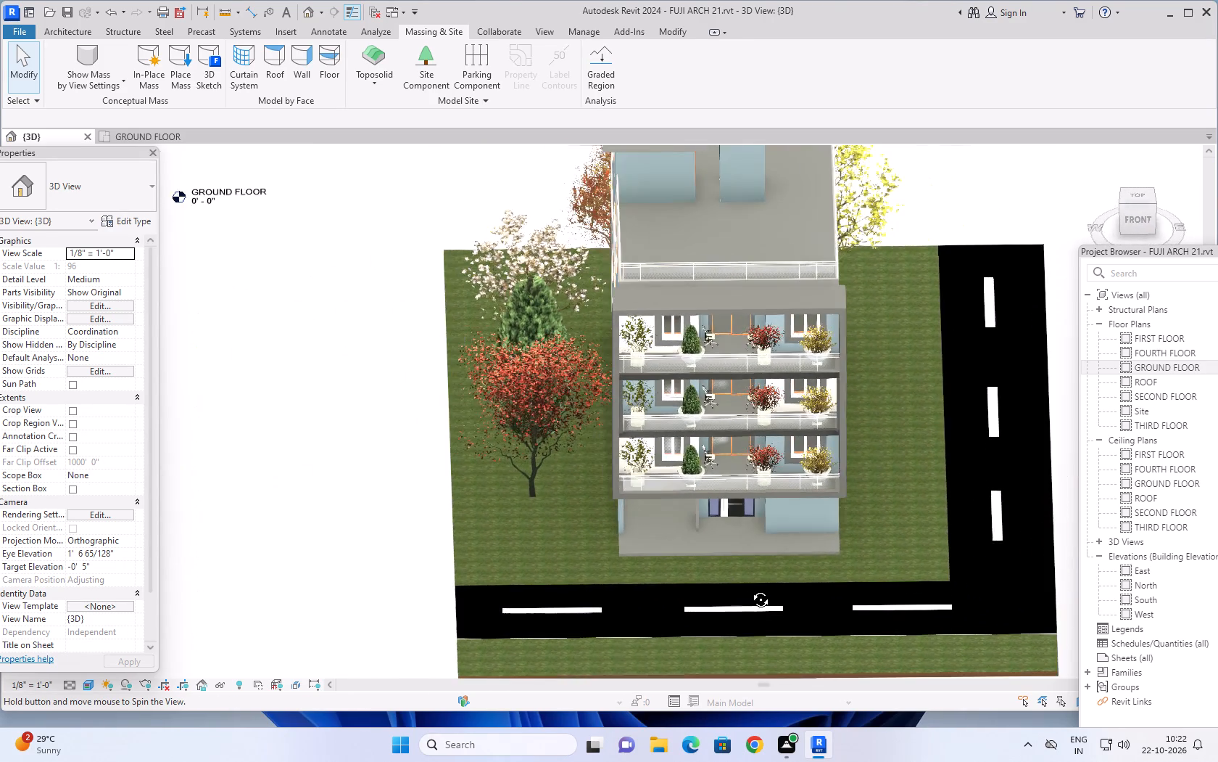
middle_click_drag(750, 589, 819, 575)
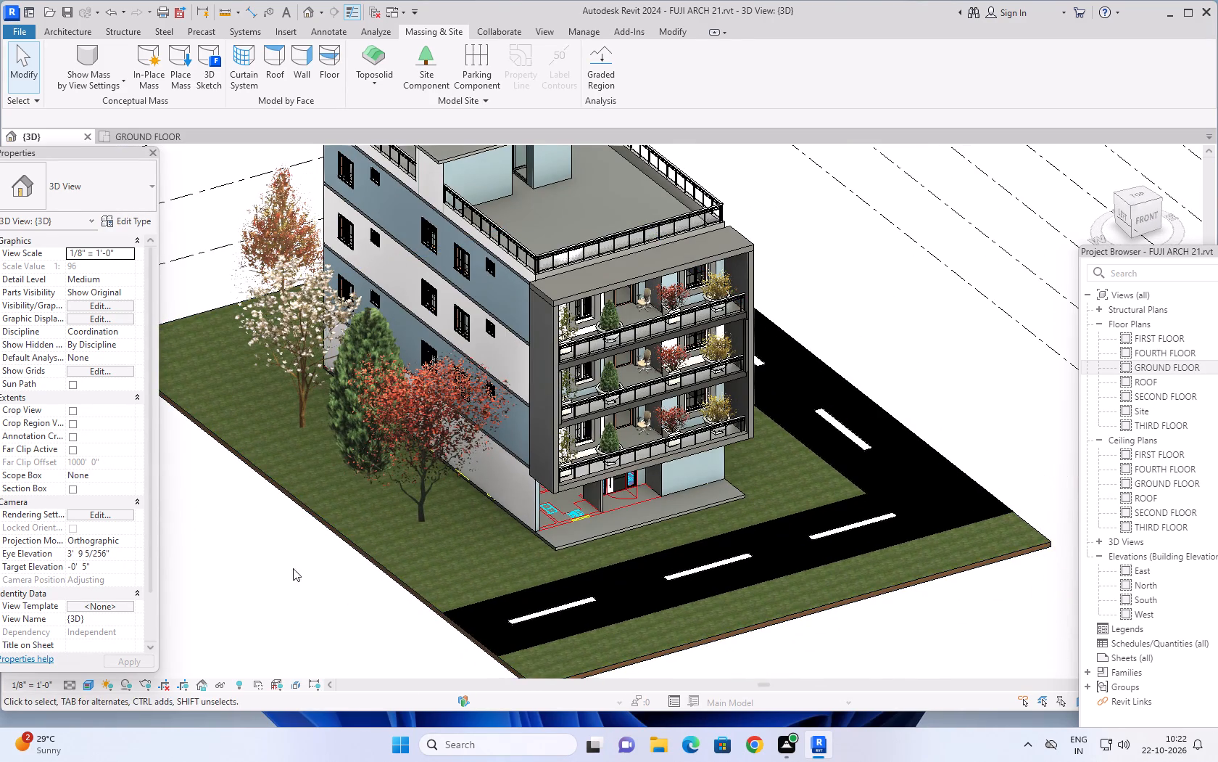
middle_click_drag(293, 568, 657, 568)
middle_click_drag(460, 507, 688, 602)
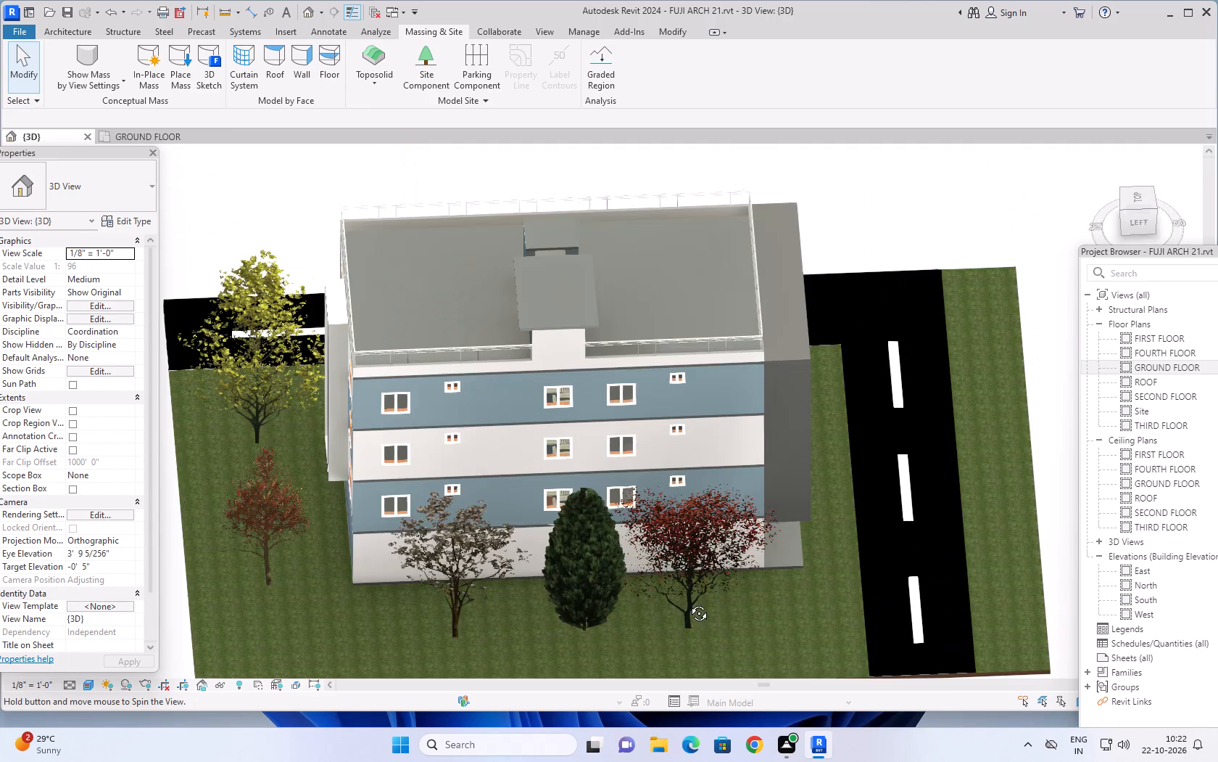
middle_click_drag(688, 602, 668, 631)
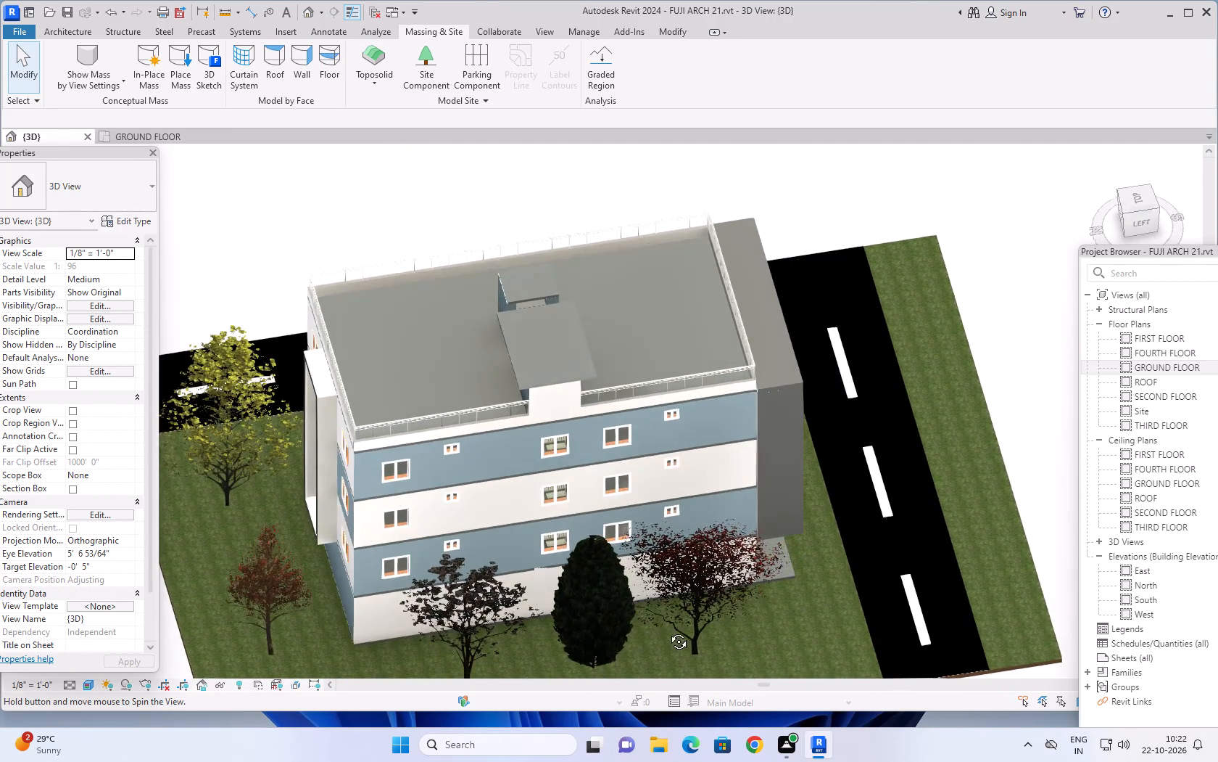
middle_click_drag(668, 631, 613, 668)
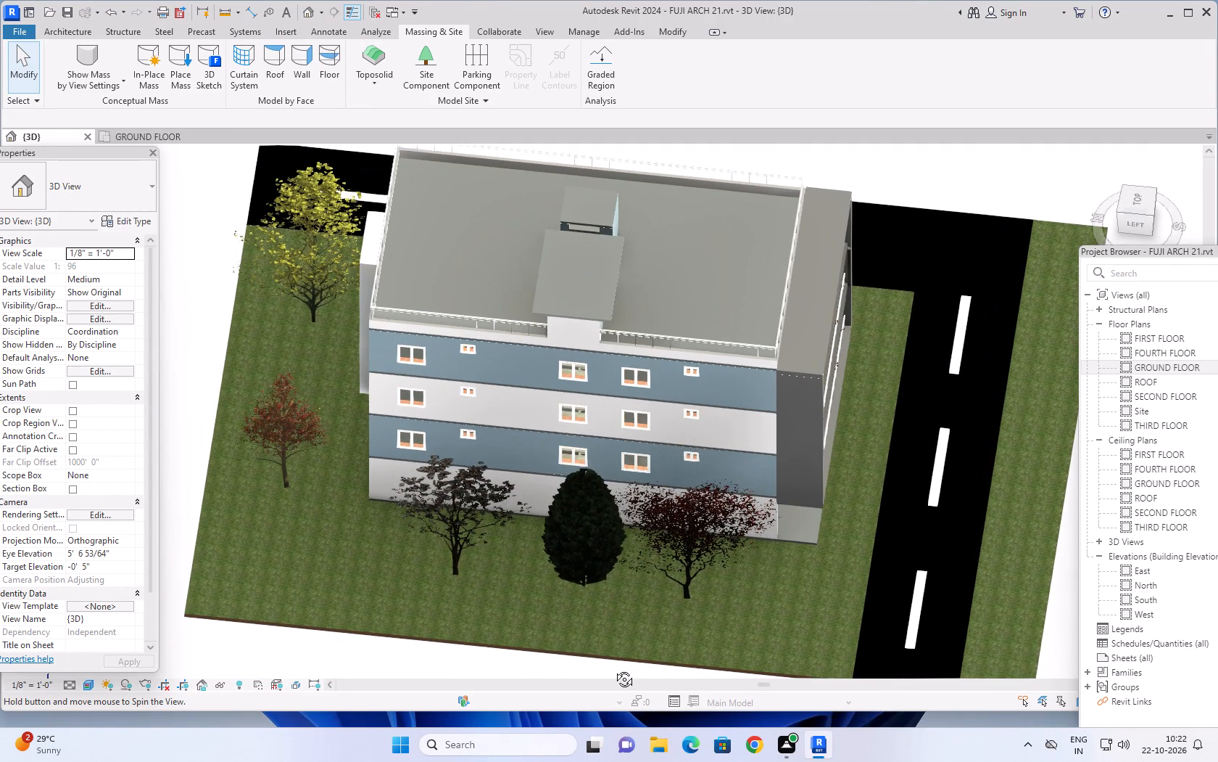
middle_click_drag(613, 668, 680, 576)
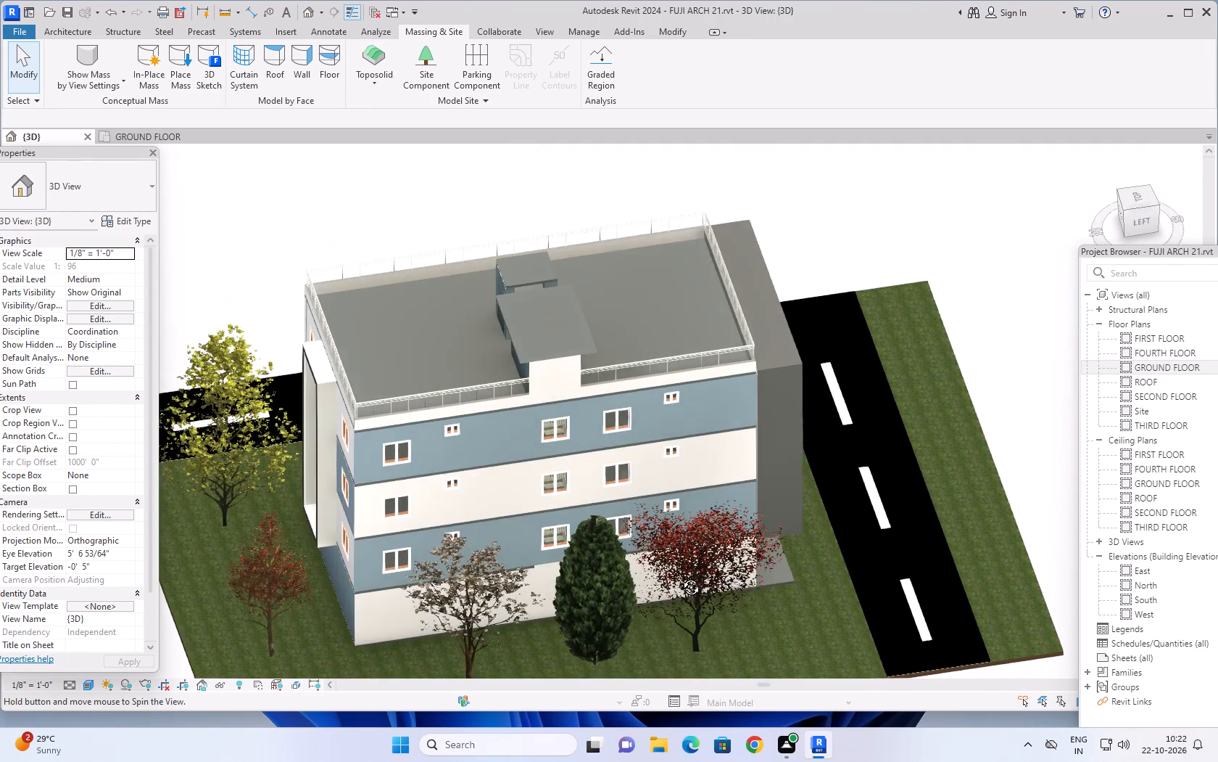
middle_click_drag(680, 576, 695, 561)
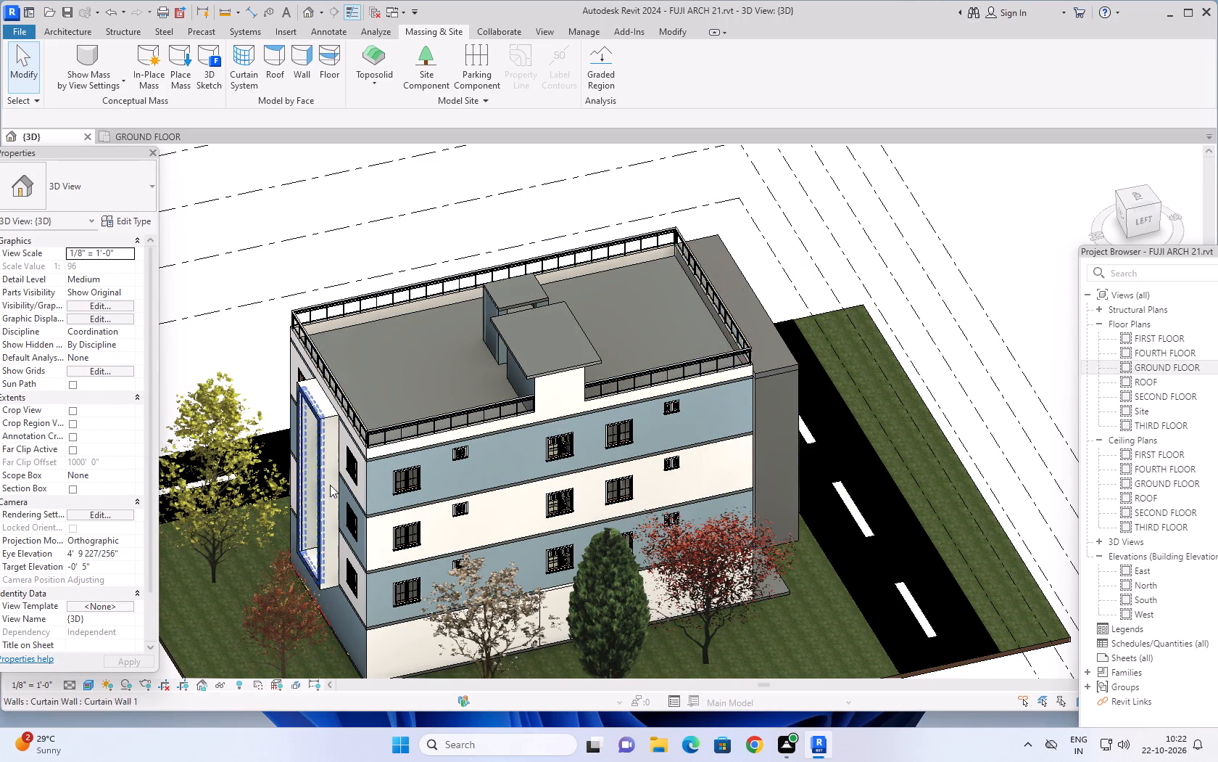
scroll(342, 284, "down", 1)
middle_click_drag(360, 249, 402, 218)
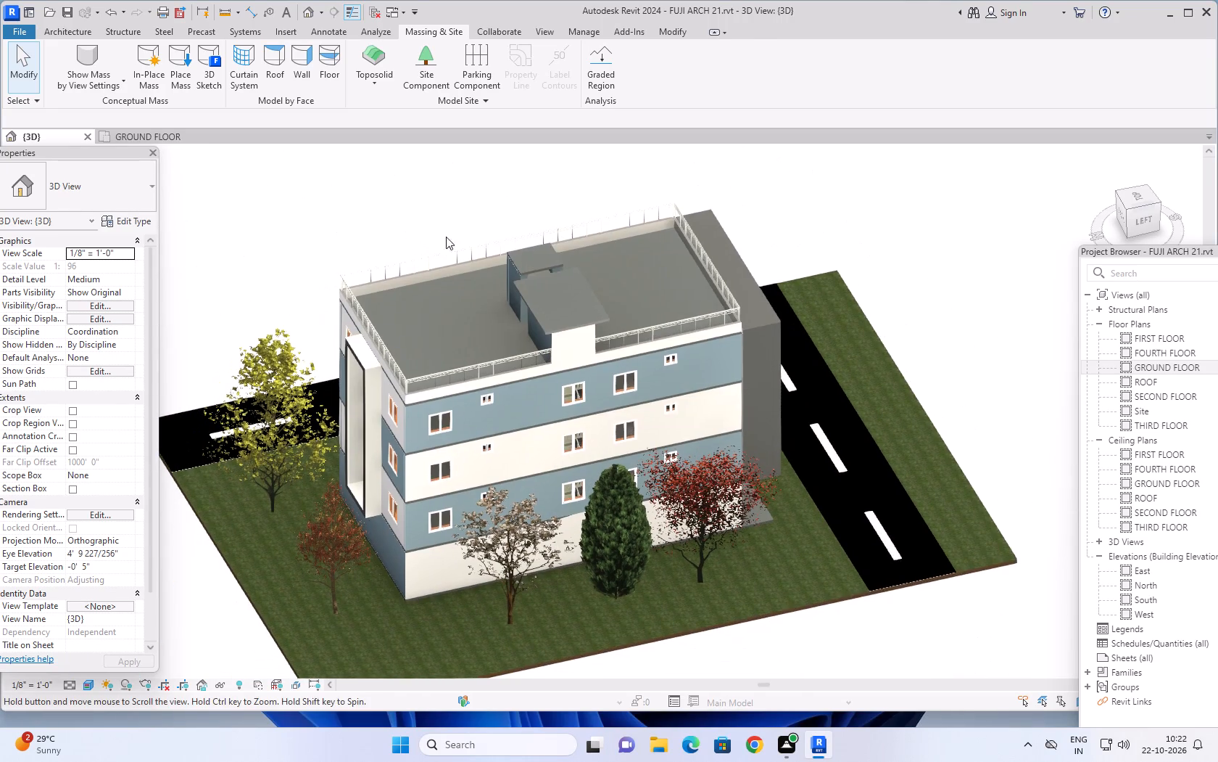
middle_click_drag(738, 289, 567, 439)
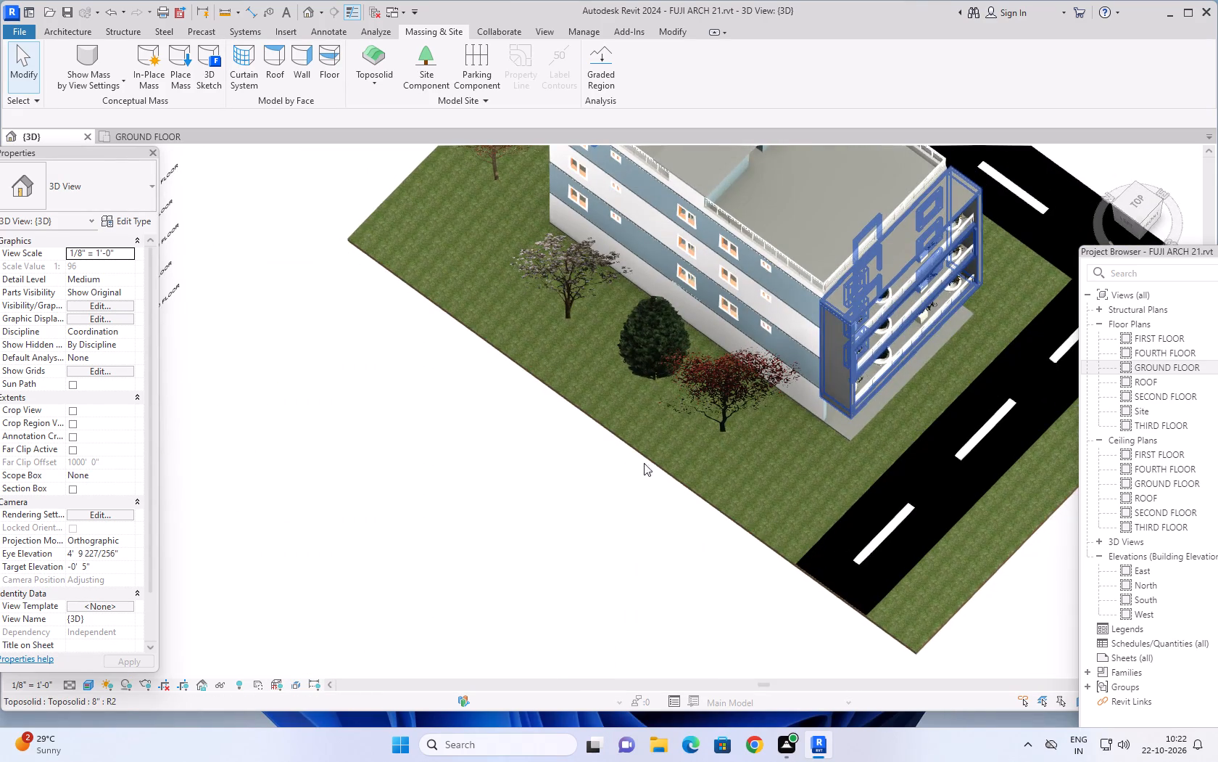
middle_click_drag(564, 510, 382, 604)
Examine the front facade in the 3D view up close, including the planted balconies, entrance and the road and lawn around it.
scroll(682, 442, "up", 1)
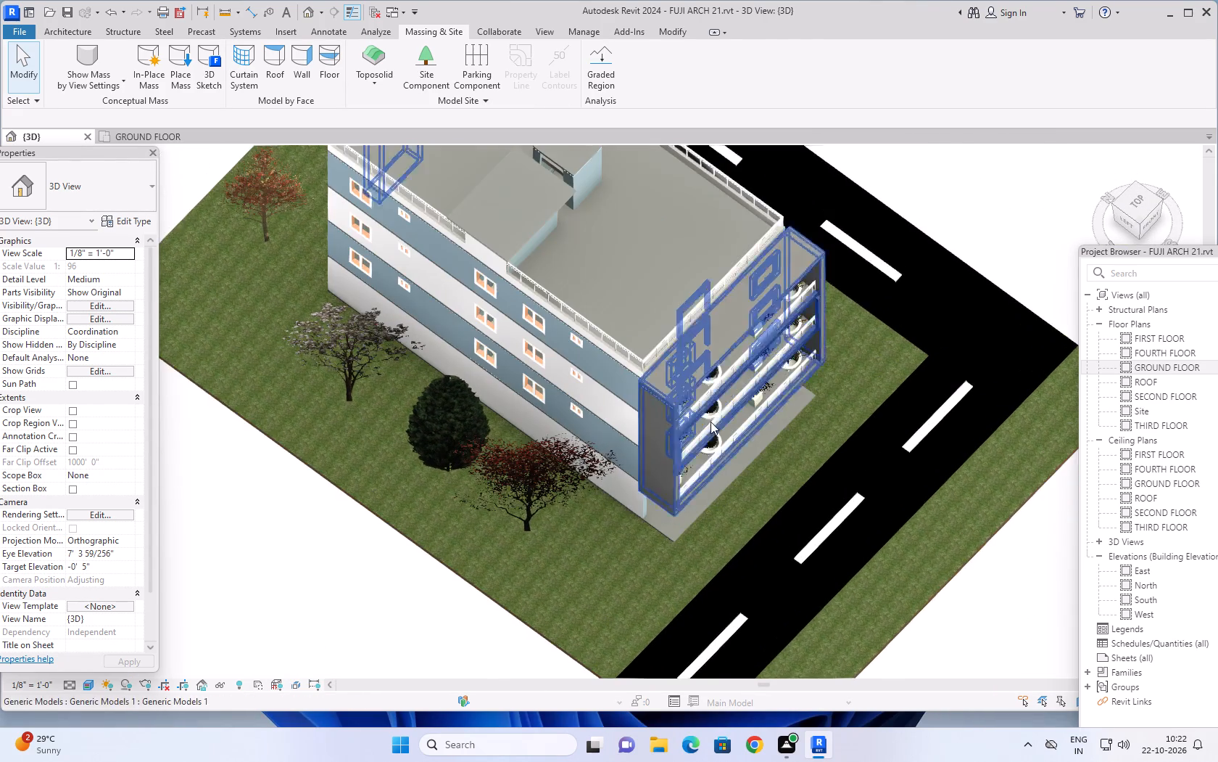
scroll(753, 403, "up", 3)
middle_click_drag(916, 315, 857, 335)
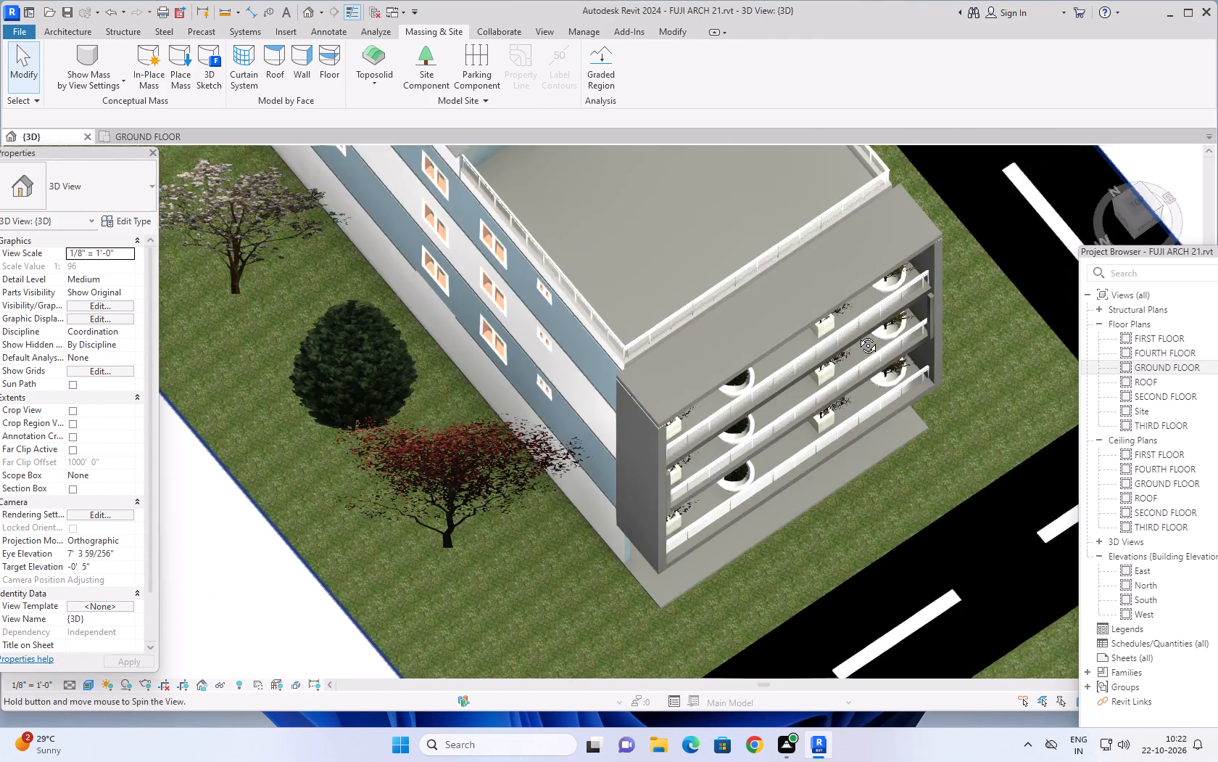
middle_click_drag(857, 335, 851, 328)
middle_click_drag(663, 495, 595, 501)
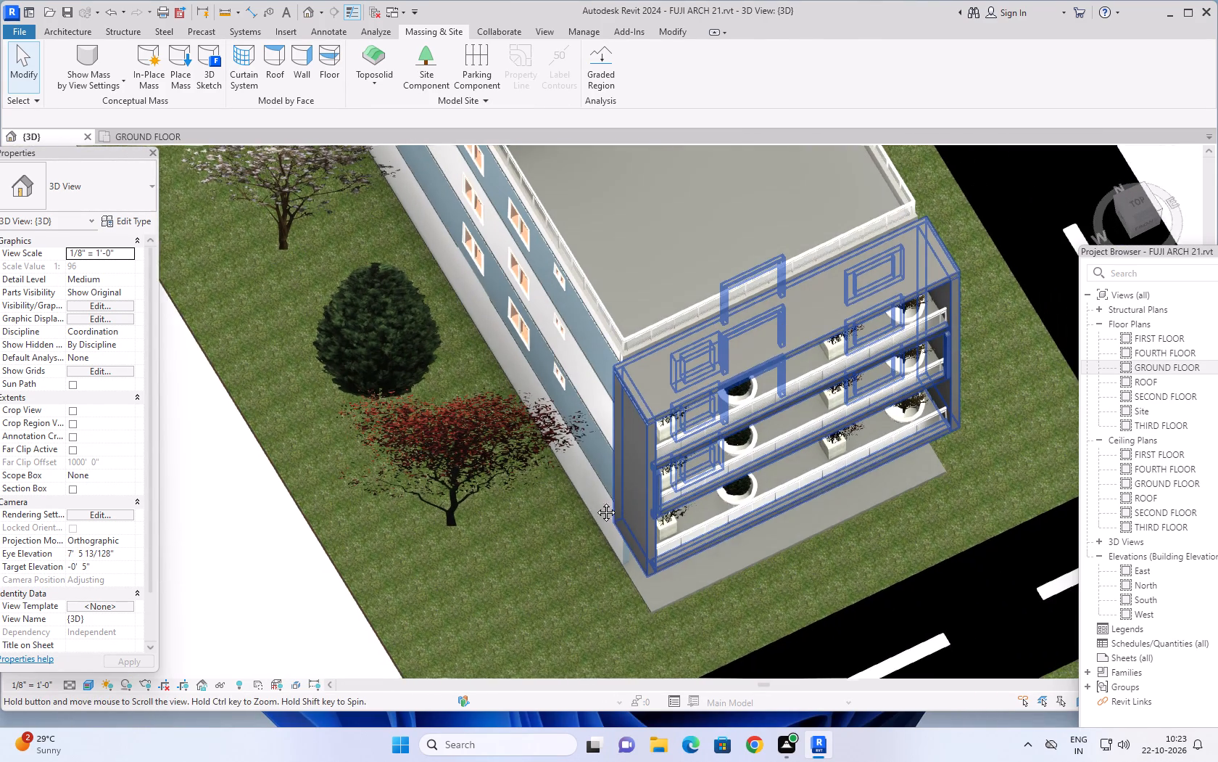
middle_click_drag(595, 501, 529, 514)
scroll(906, 402, "up", 1)
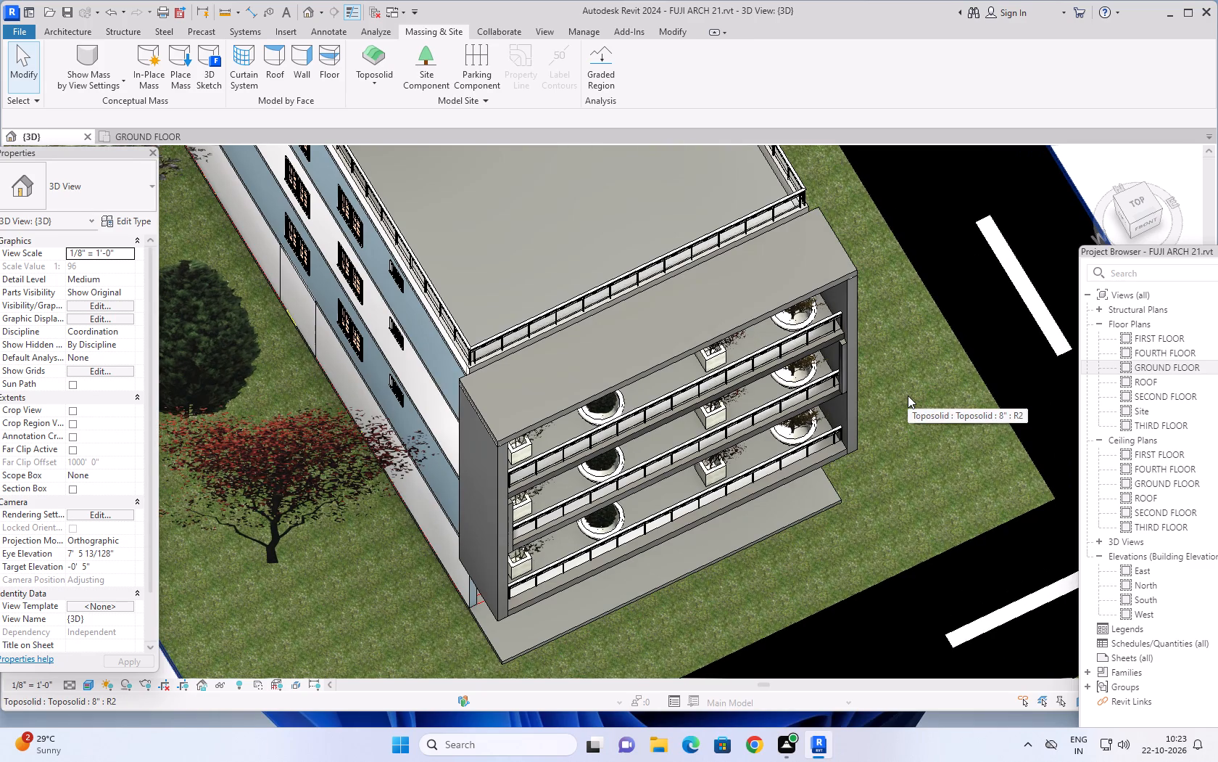
middle_click_drag(908, 401, 886, 329)
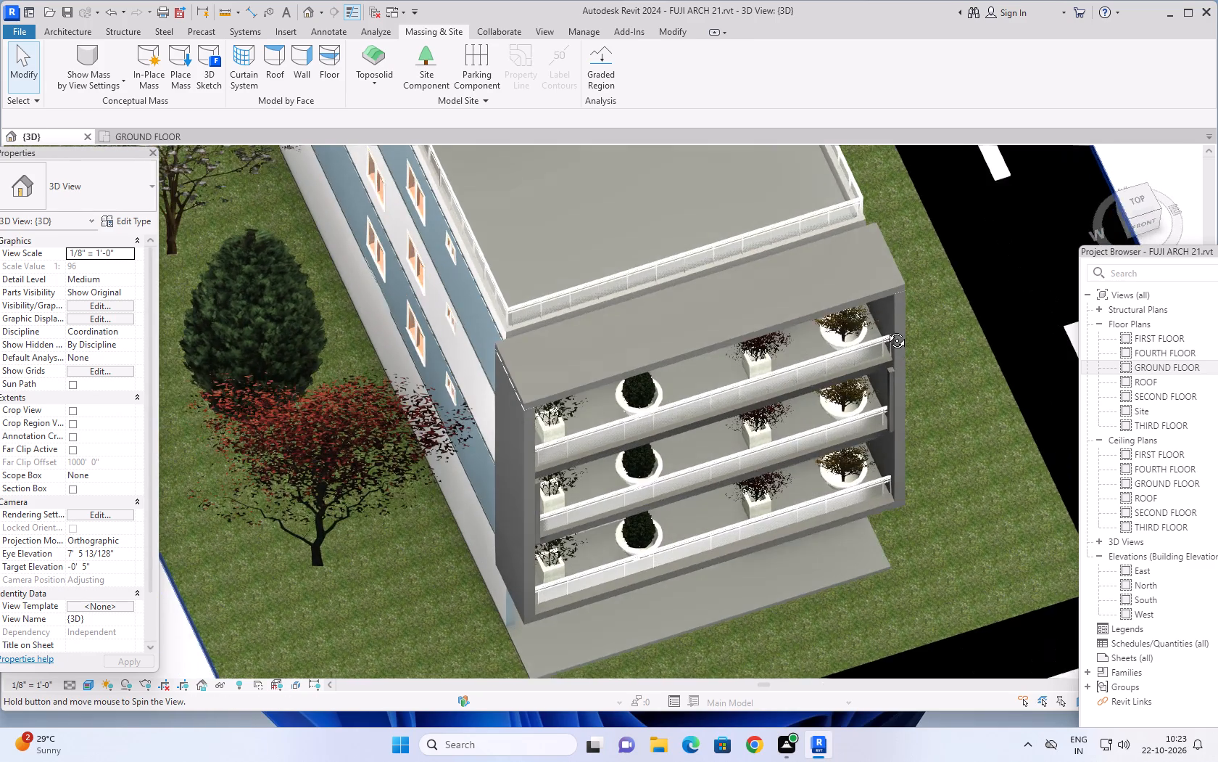
middle_click_drag(886, 329, 937, 221)
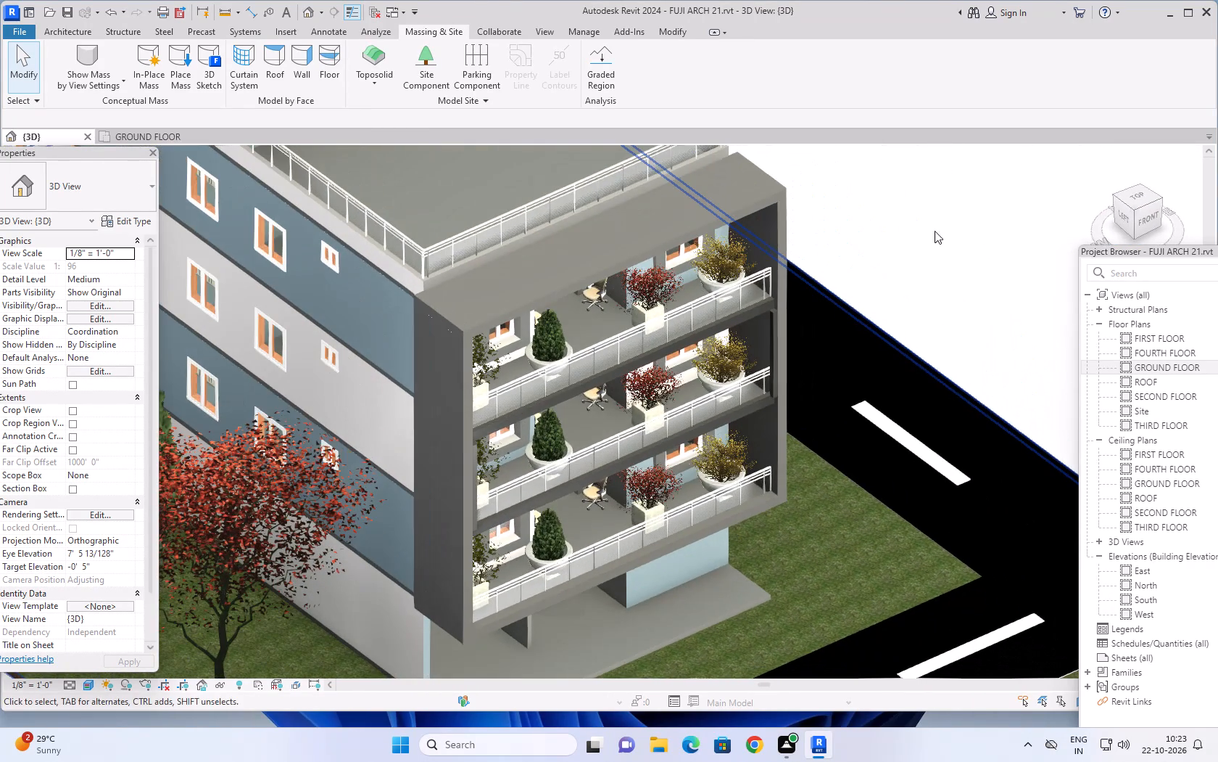
middle_click_drag(885, 386, 905, 356)
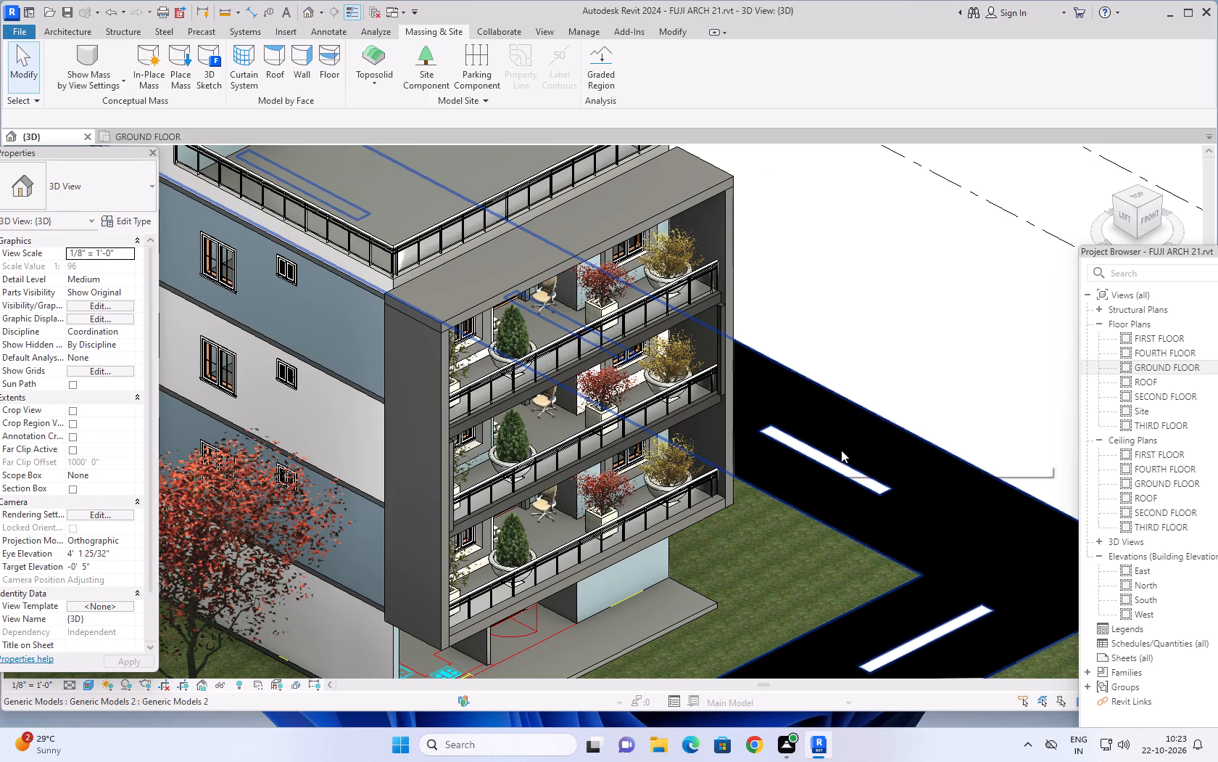
scroll(850, 459, "down", 1)
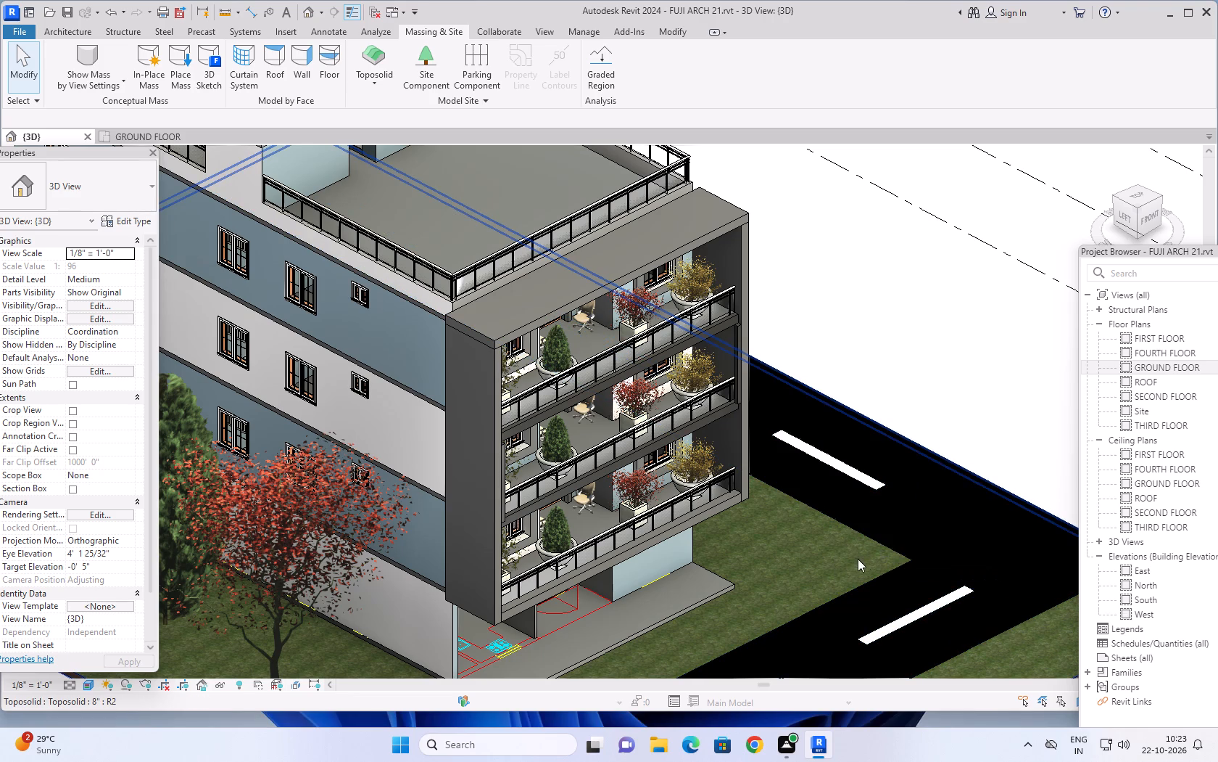
scroll(864, 543, "down", 2)
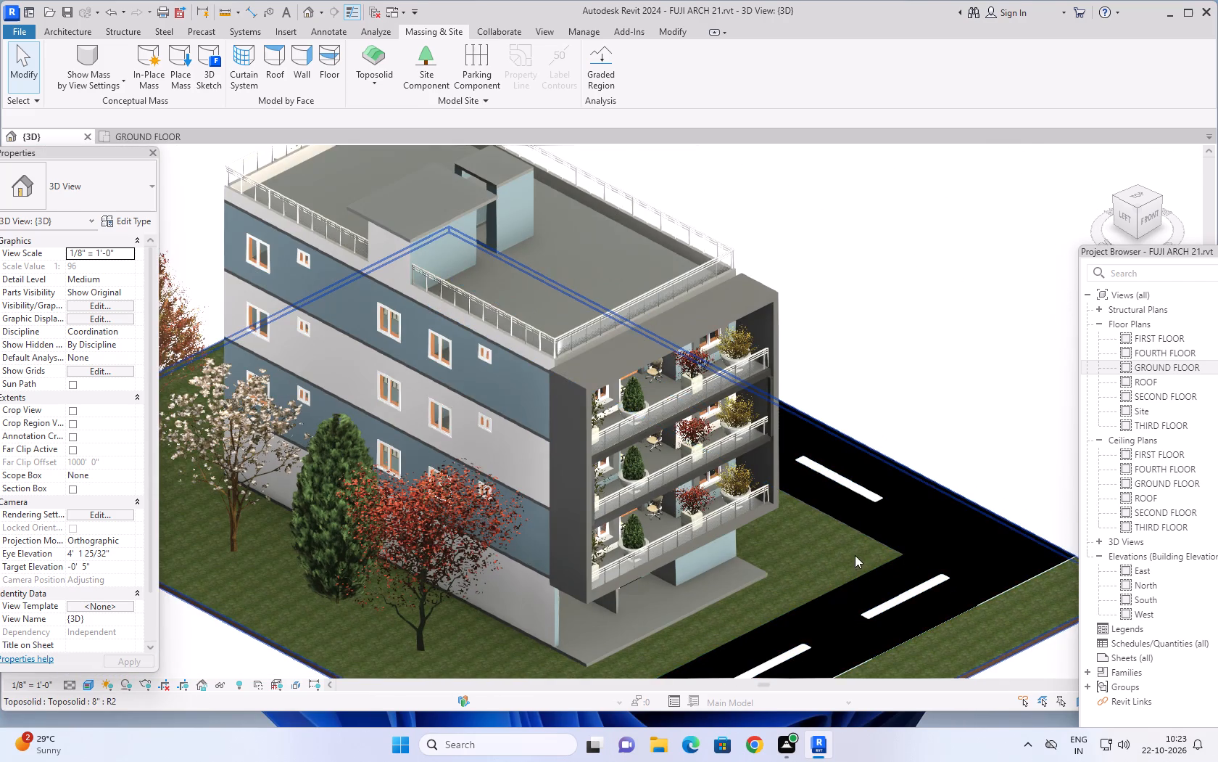
middle_click_drag(843, 542, 787, 535)
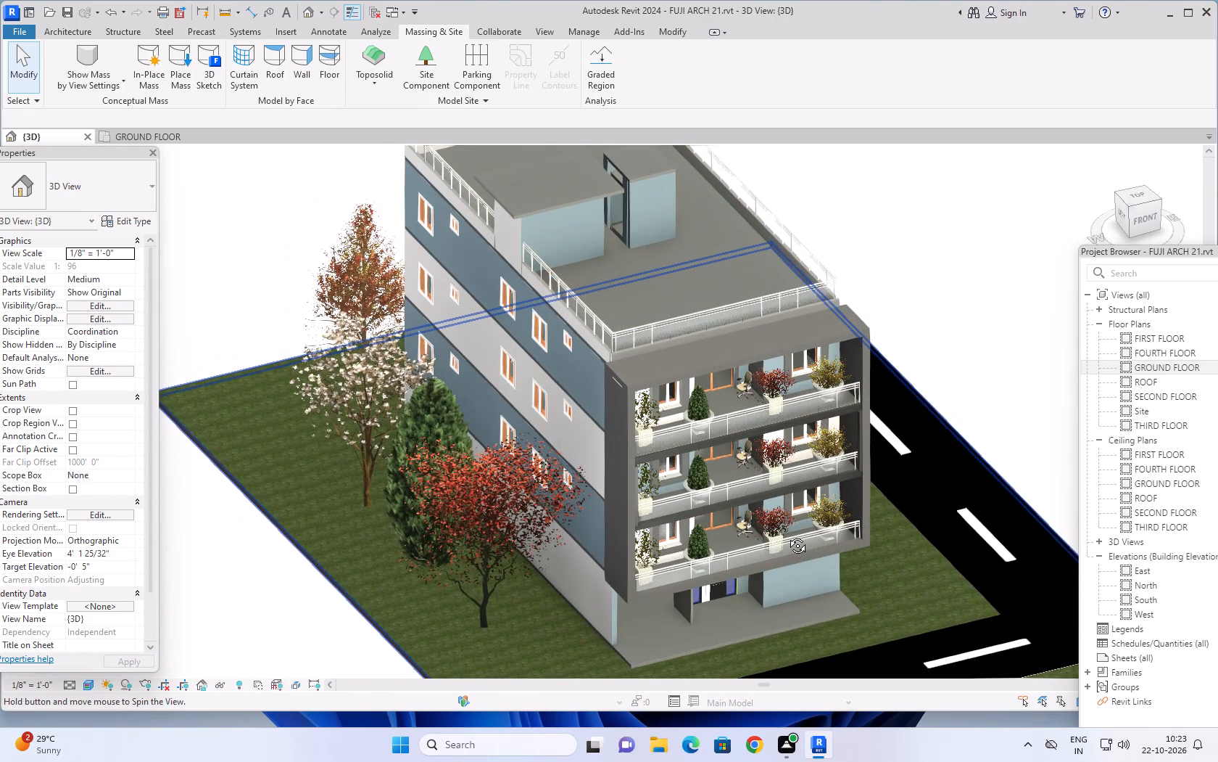
middle_click_drag(787, 535, 790, 536)
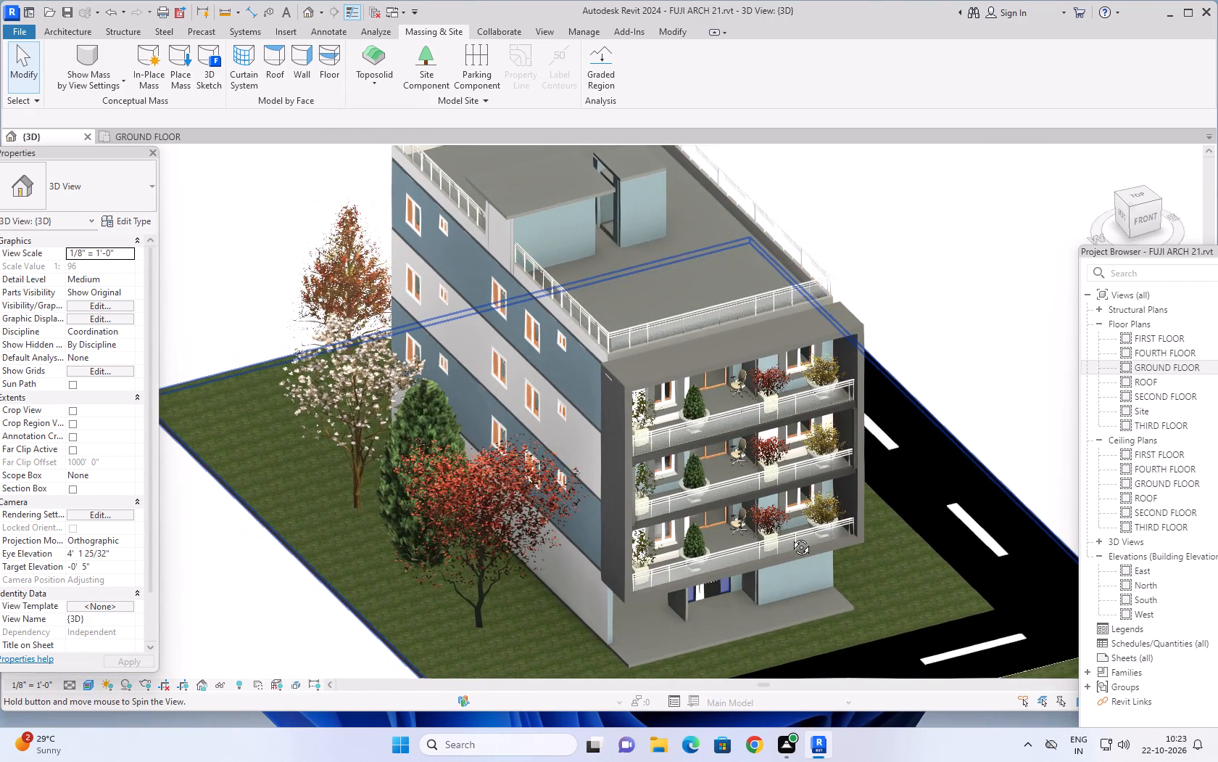
middle_click_drag(790, 536, 792, 540)
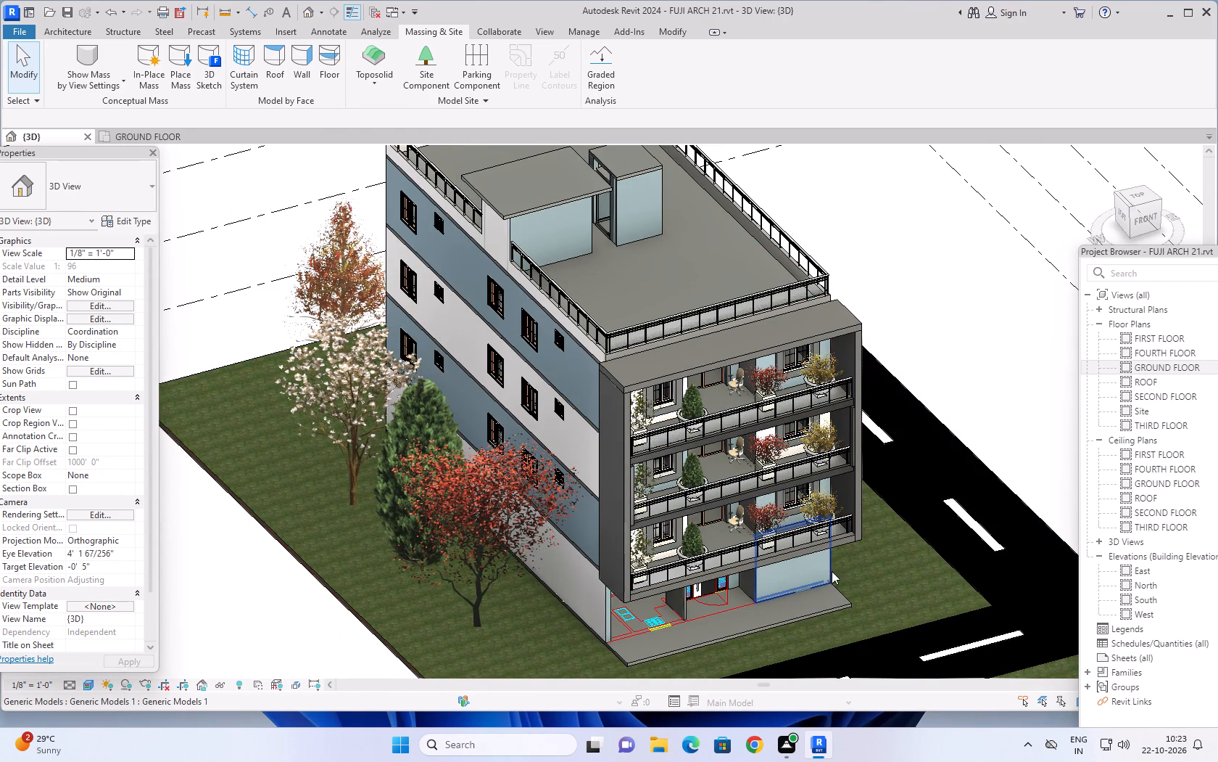
middle_click_drag(933, 538, 923, 511, "shift")
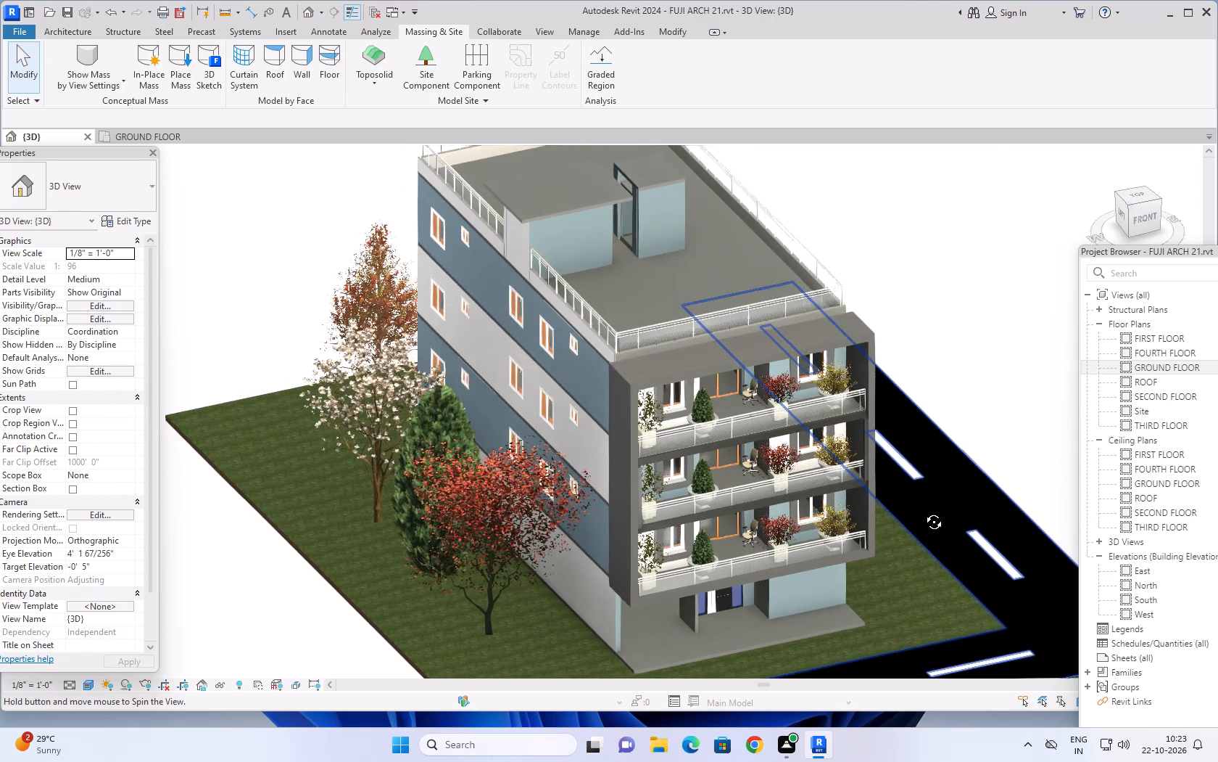
middle_click_drag(923, 511, 918, 474, "shift")
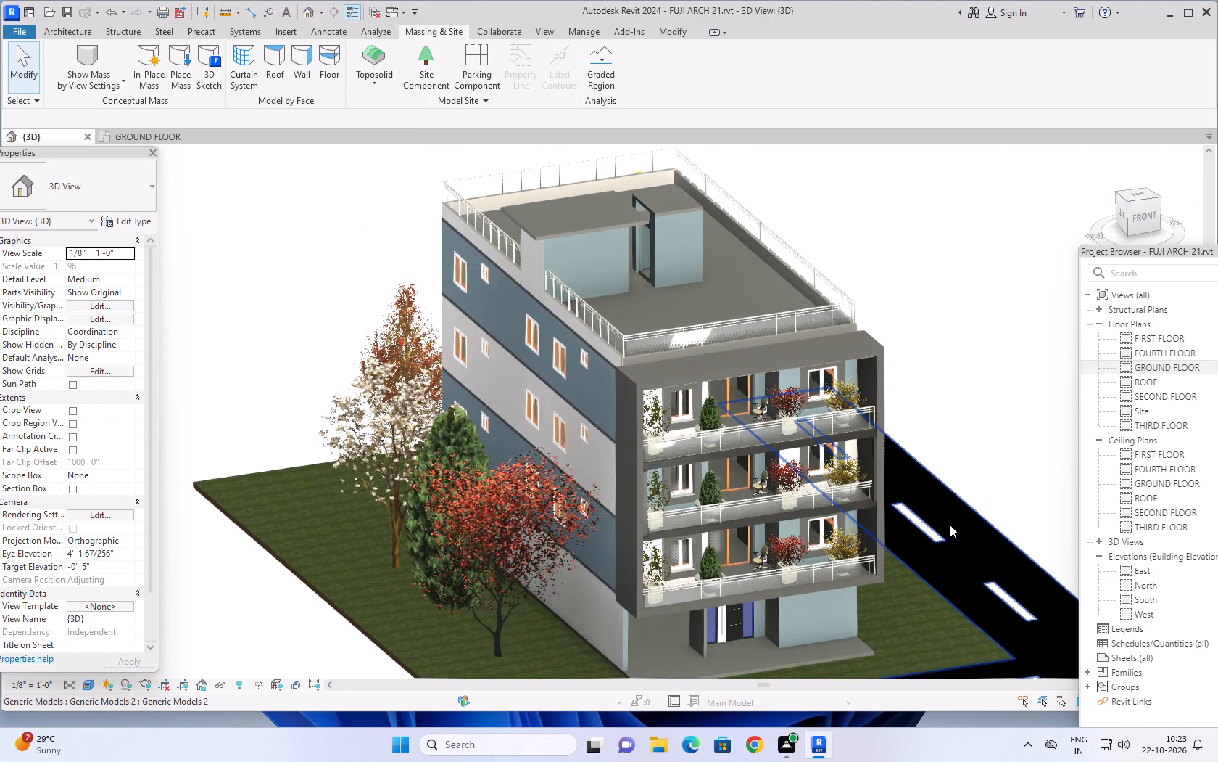
scroll(950, 525, "up", 1)
middle_click_drag(947, 525, 774, 385)
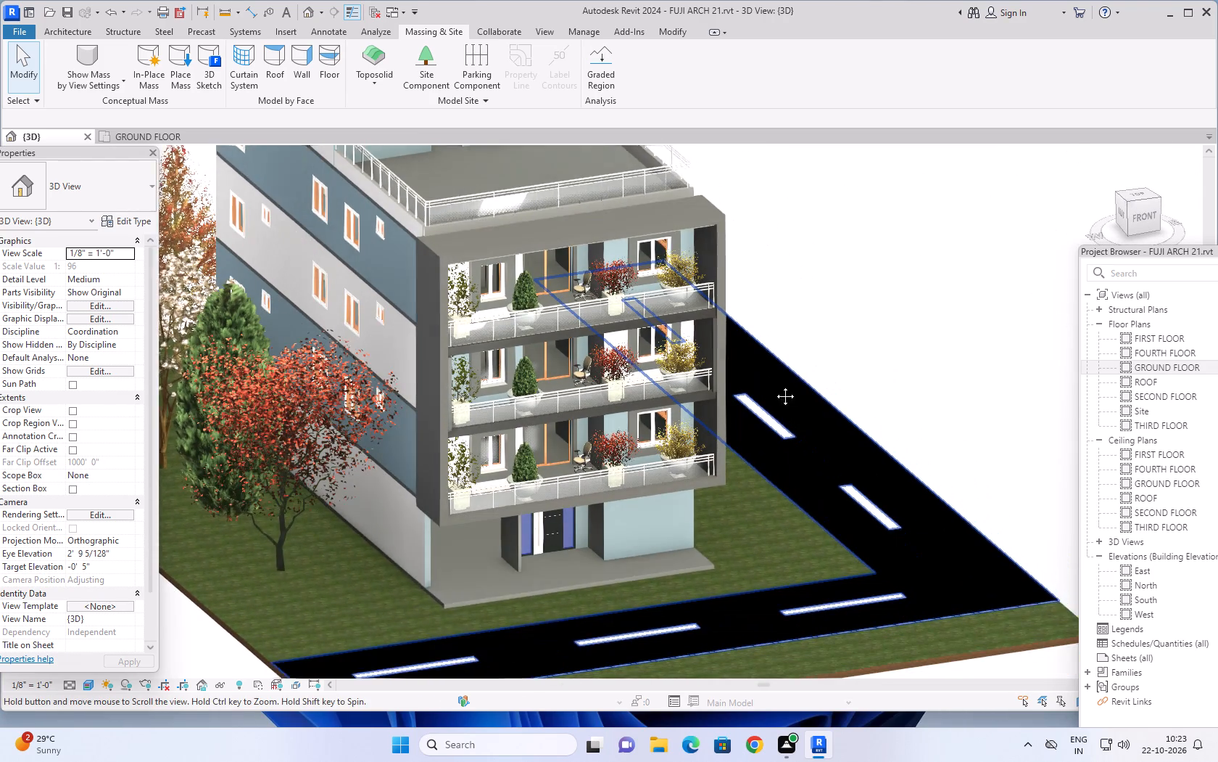
middle_click_drag(774, 385, 766, 362)
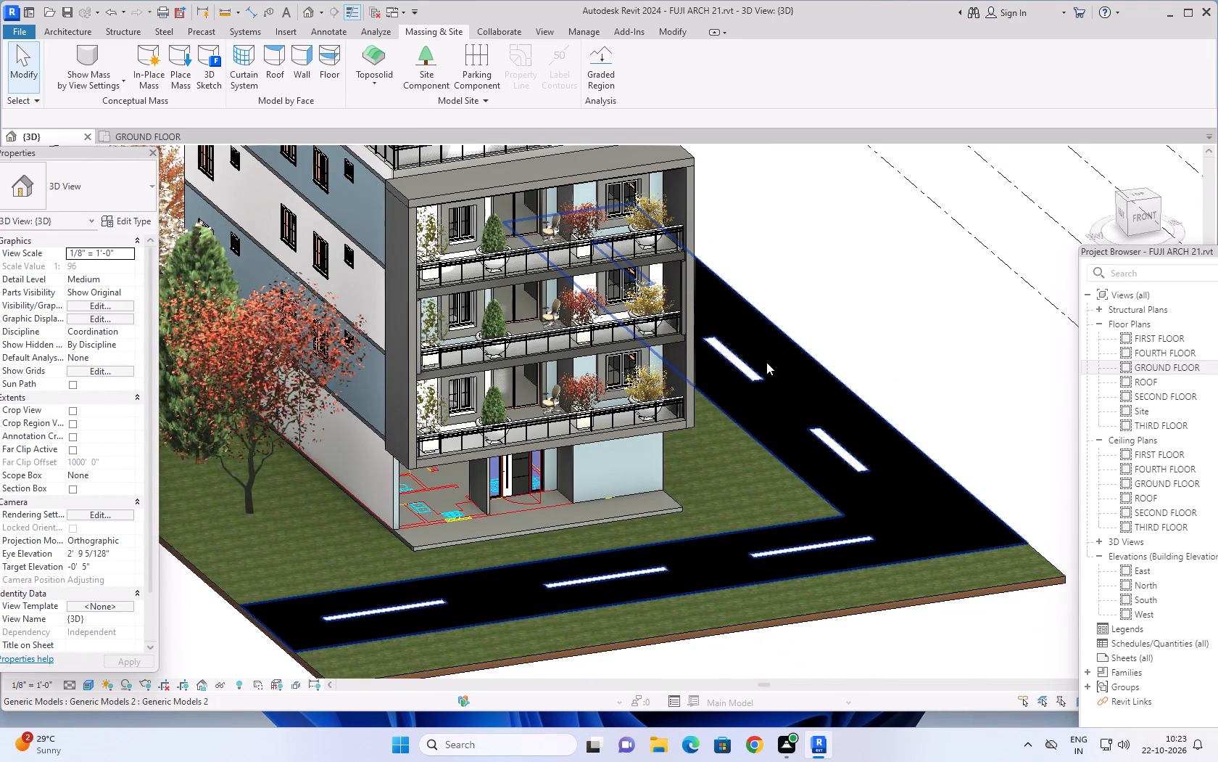
Return to the GROUND FLOOR plan to view the whole site boundary around the building and trees.
left_click(129, 137)
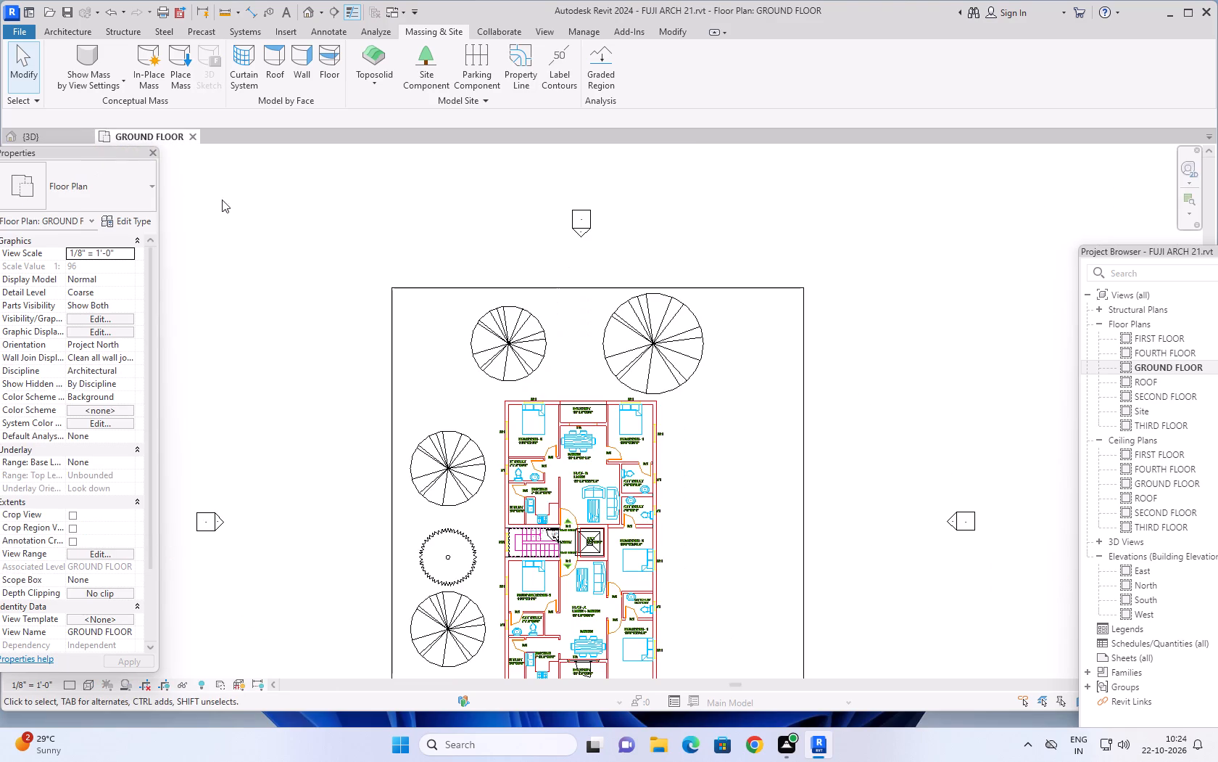
scroll(434, 319, "down", 2)
scroll(503, 334, "down", 2)
middle_click_drag(621, 410, 616, 389)
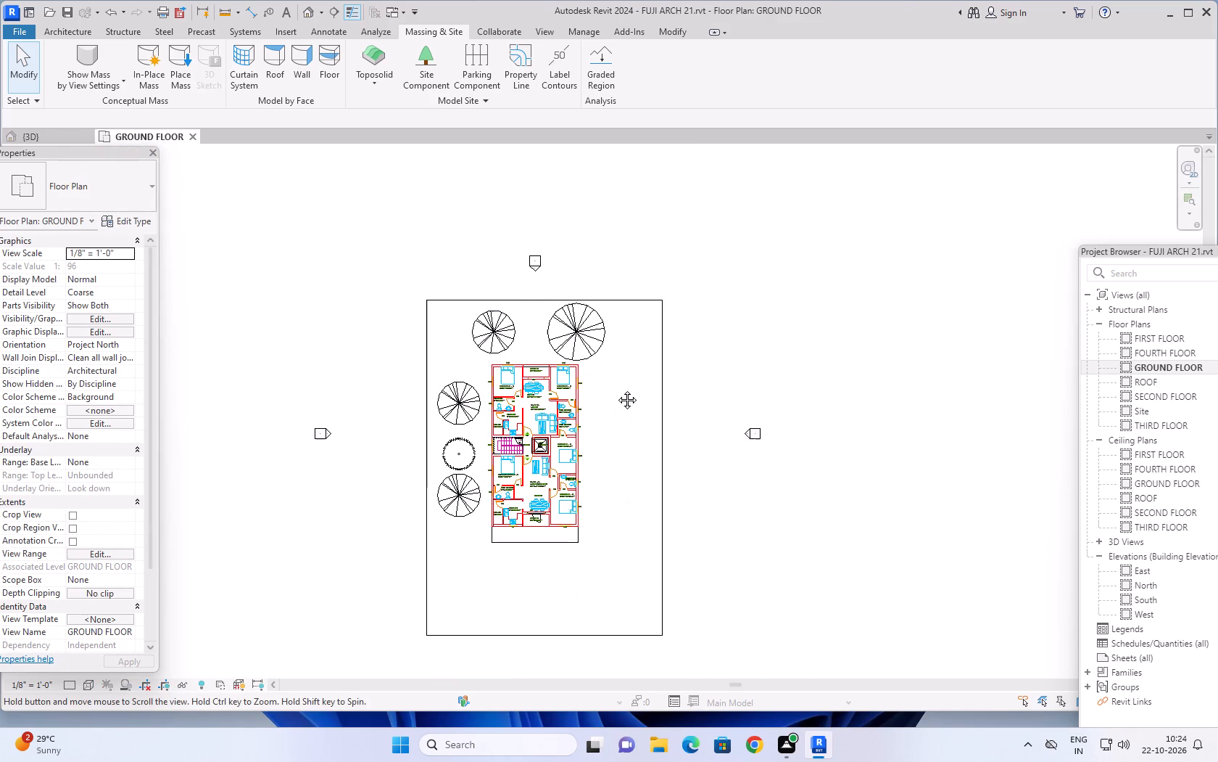
middle_click_drag(616, 389, 611, 341)
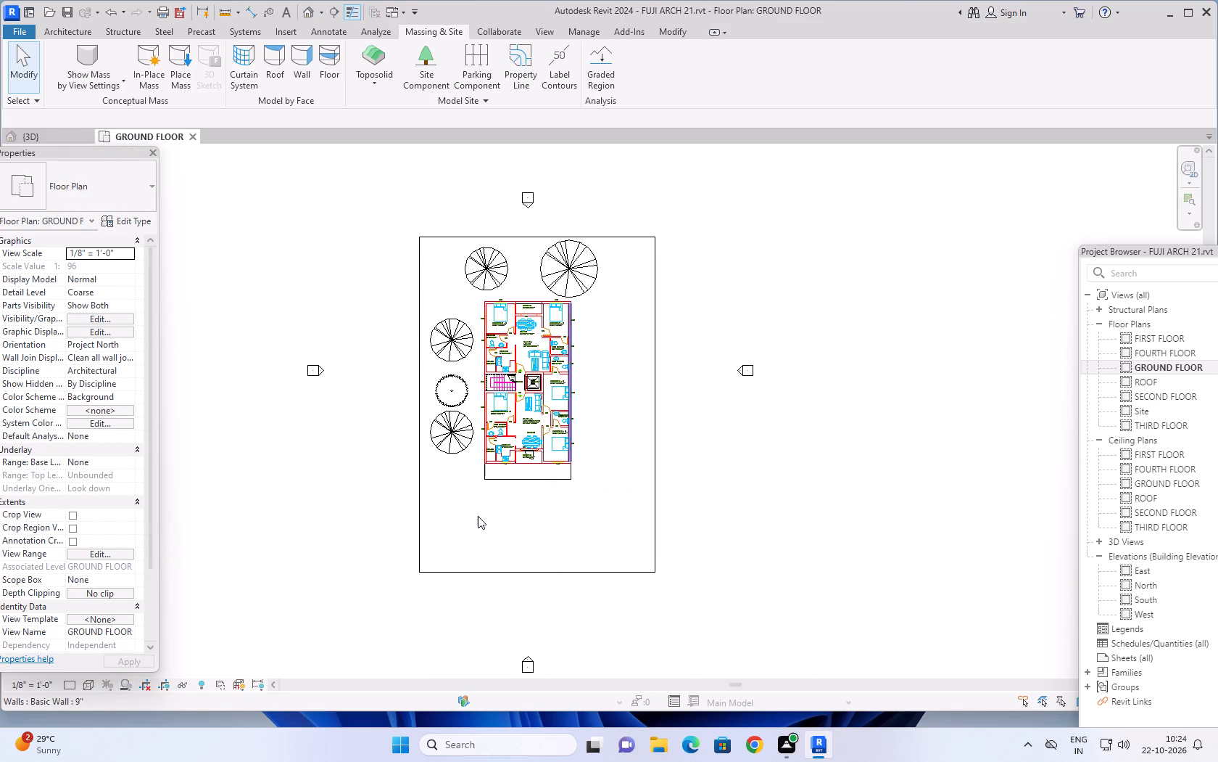
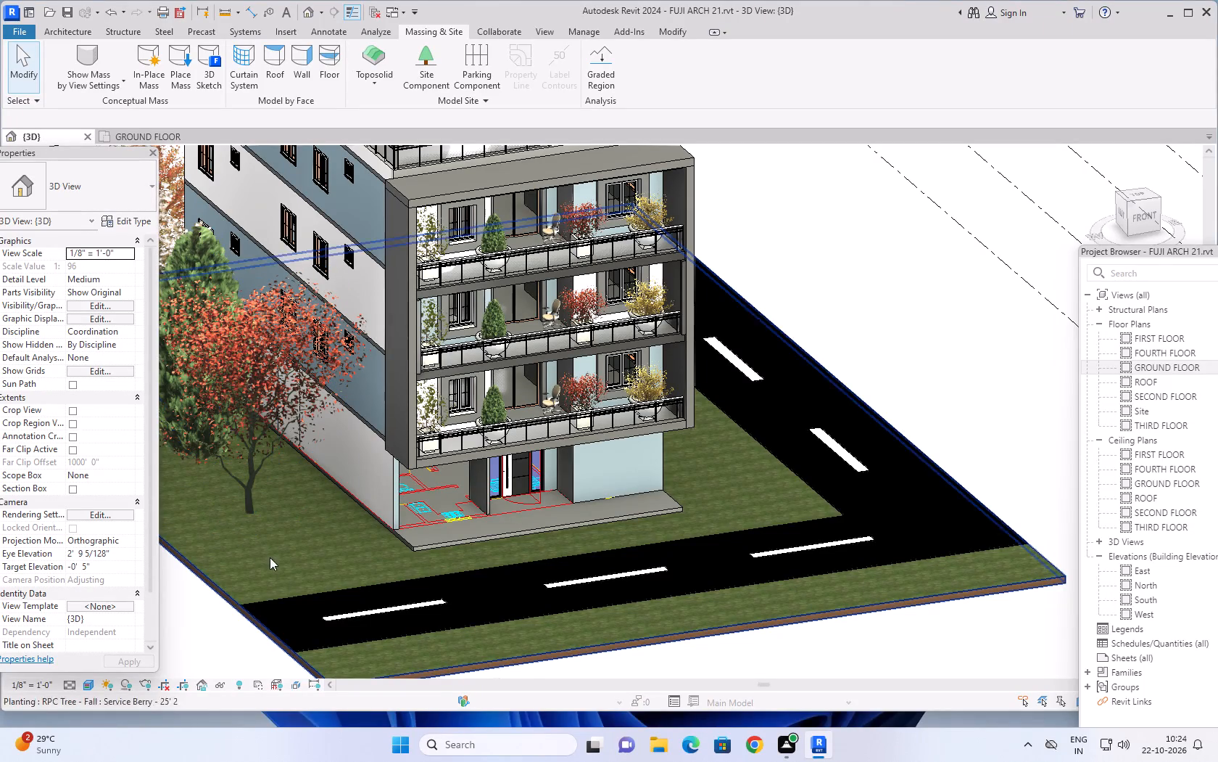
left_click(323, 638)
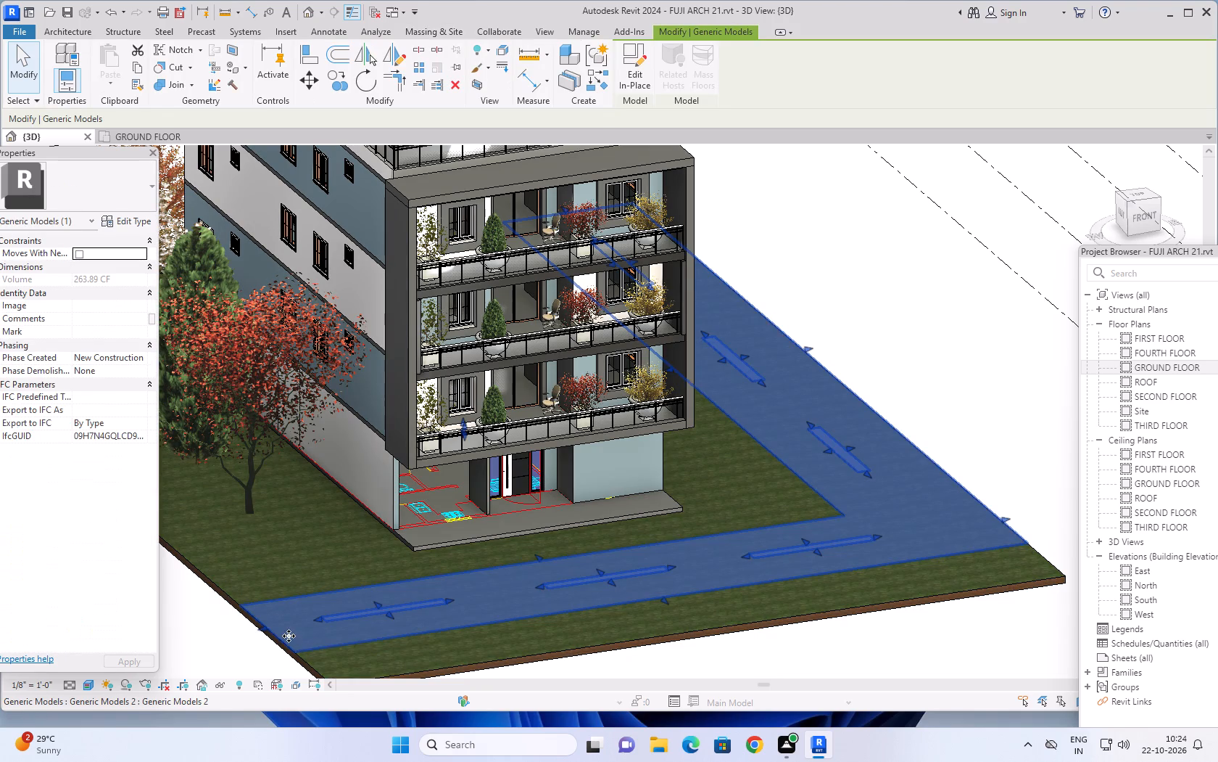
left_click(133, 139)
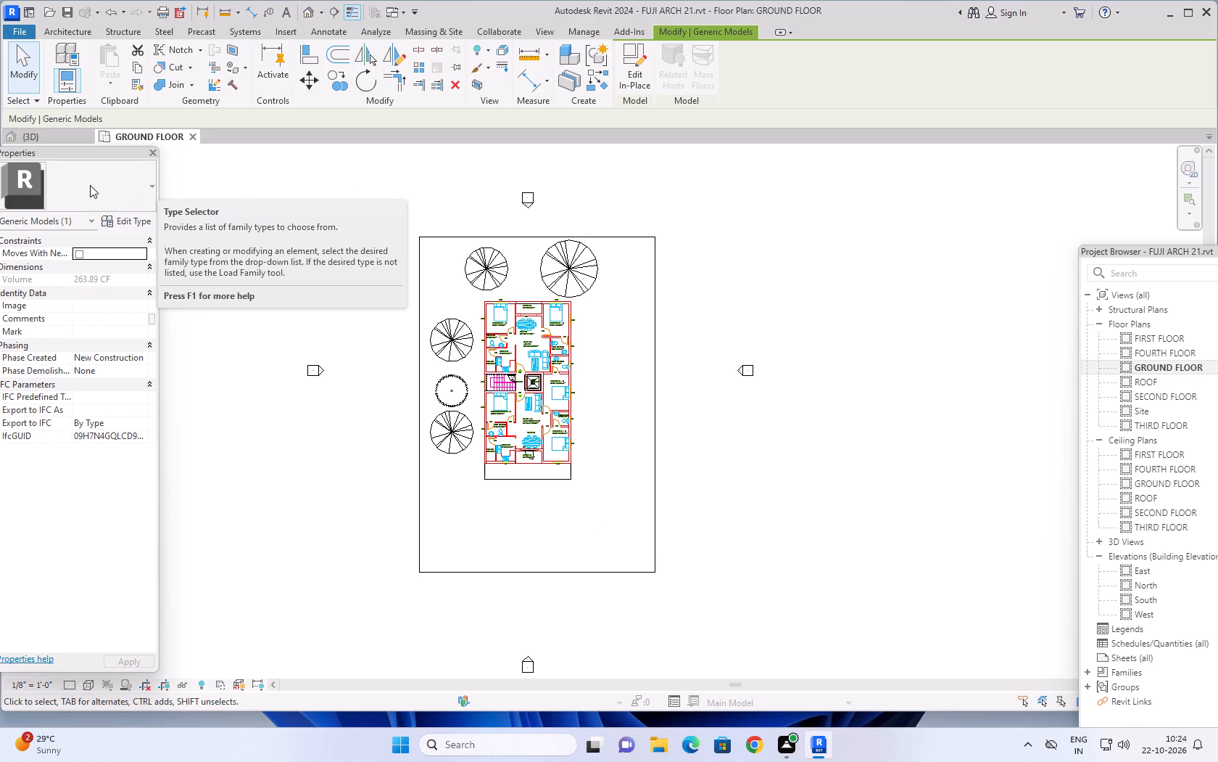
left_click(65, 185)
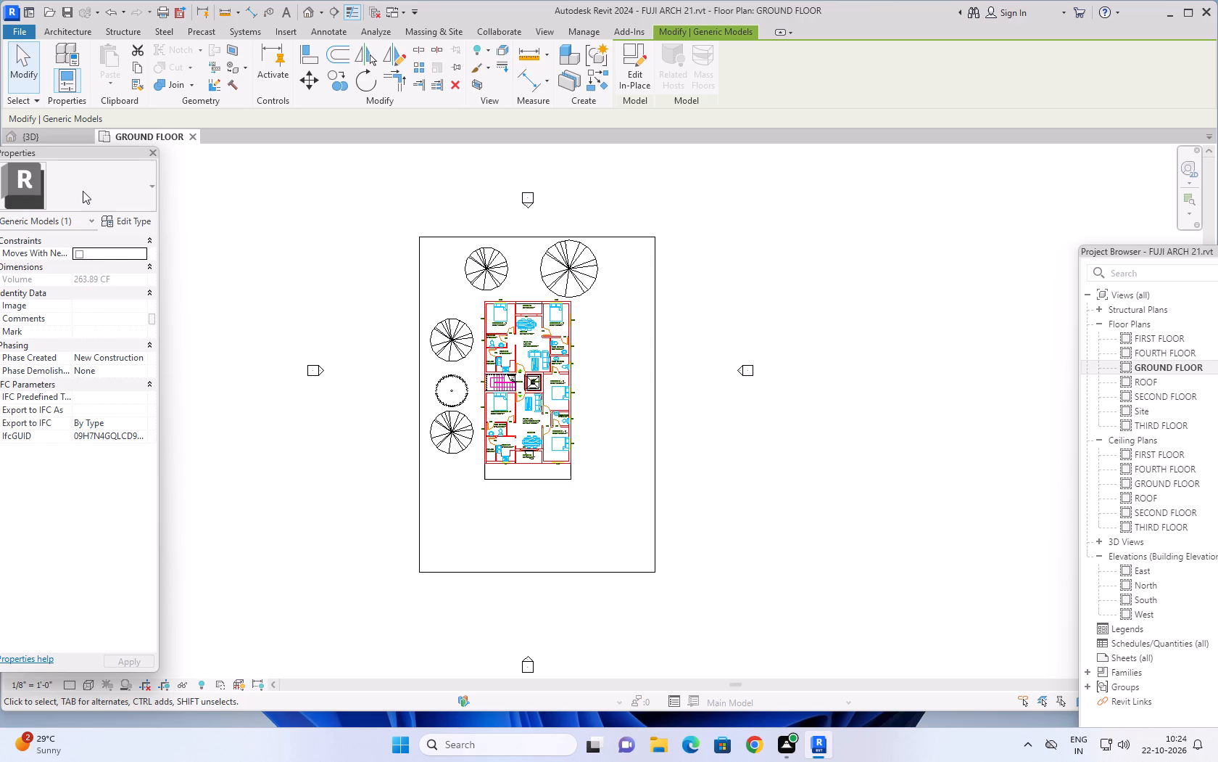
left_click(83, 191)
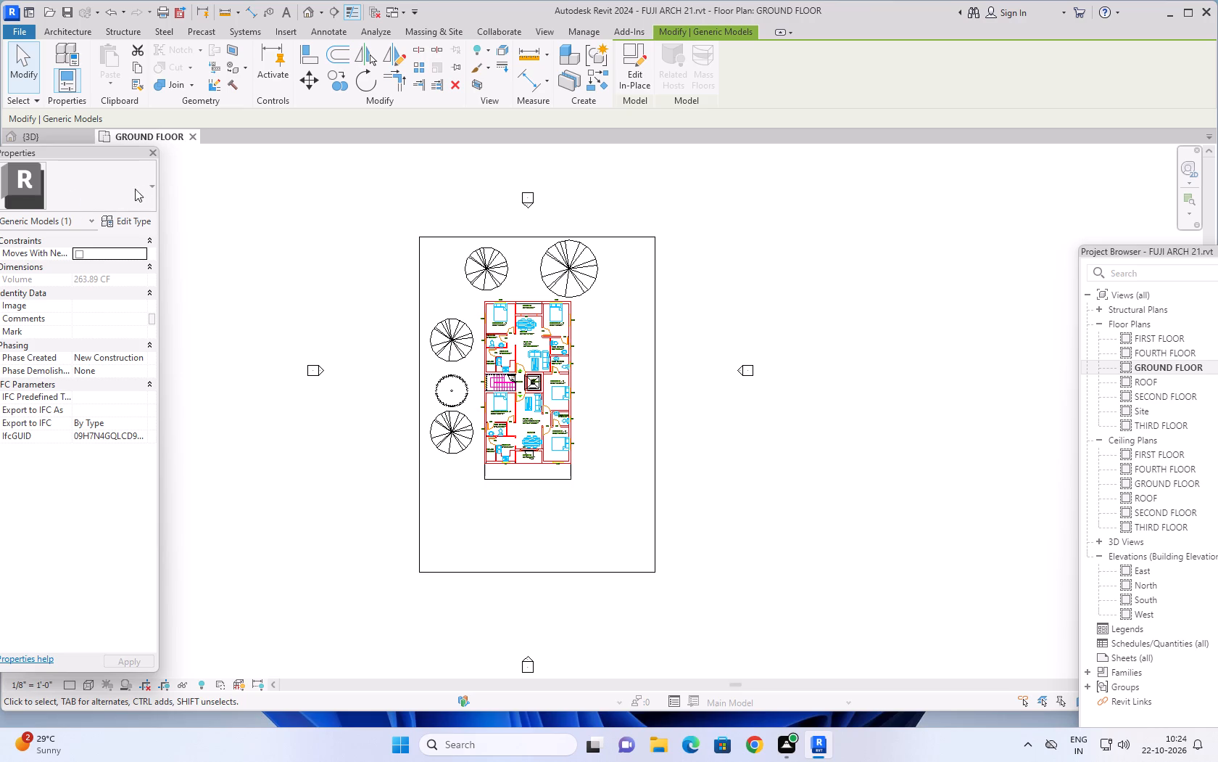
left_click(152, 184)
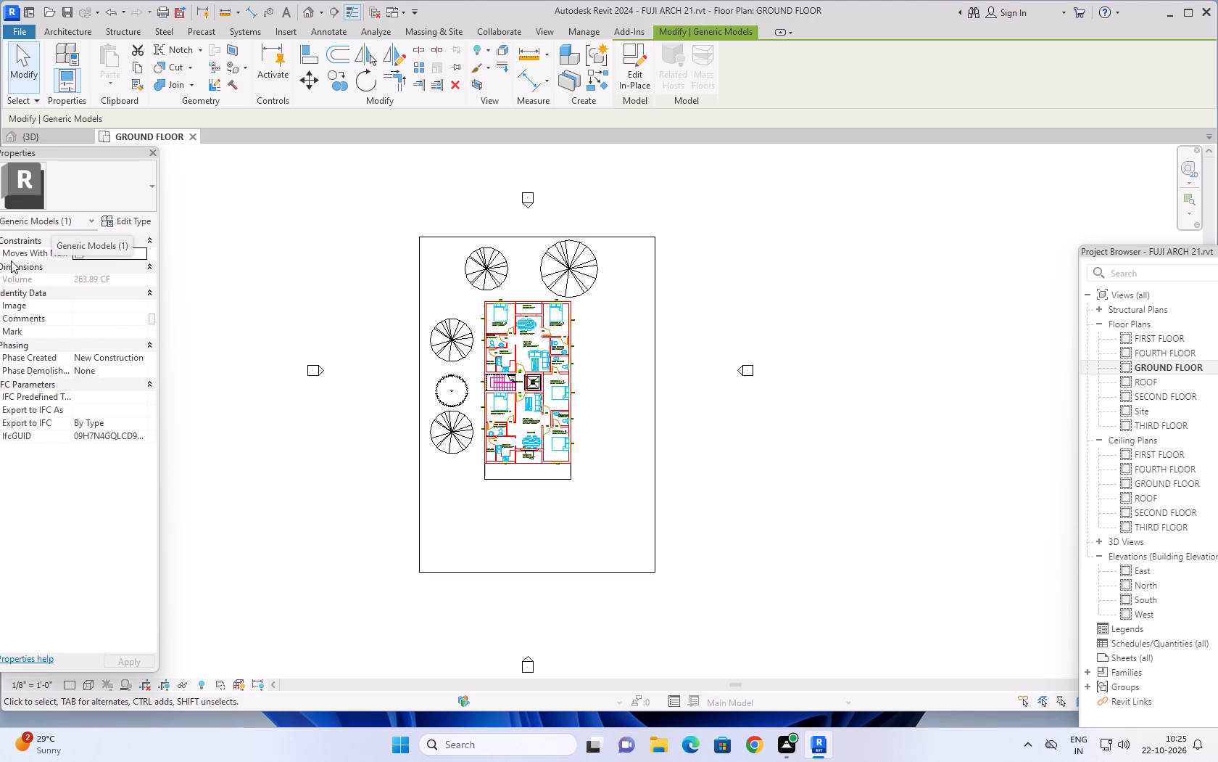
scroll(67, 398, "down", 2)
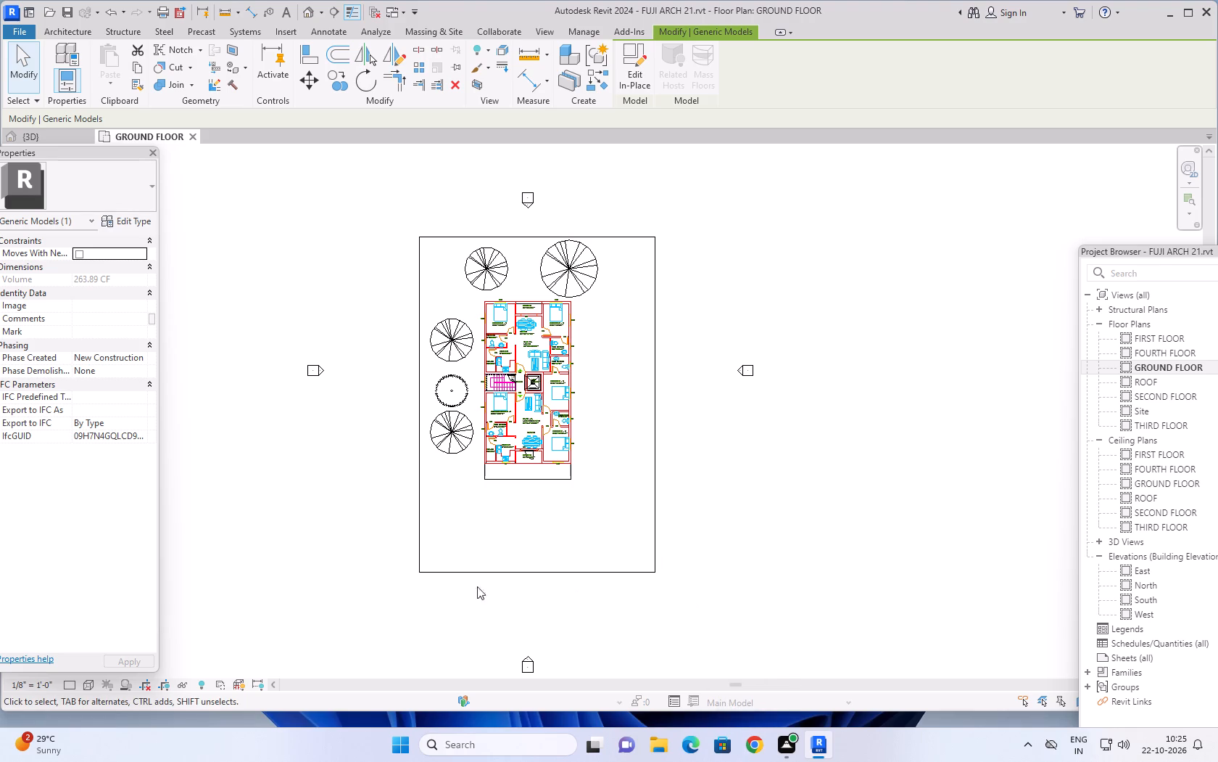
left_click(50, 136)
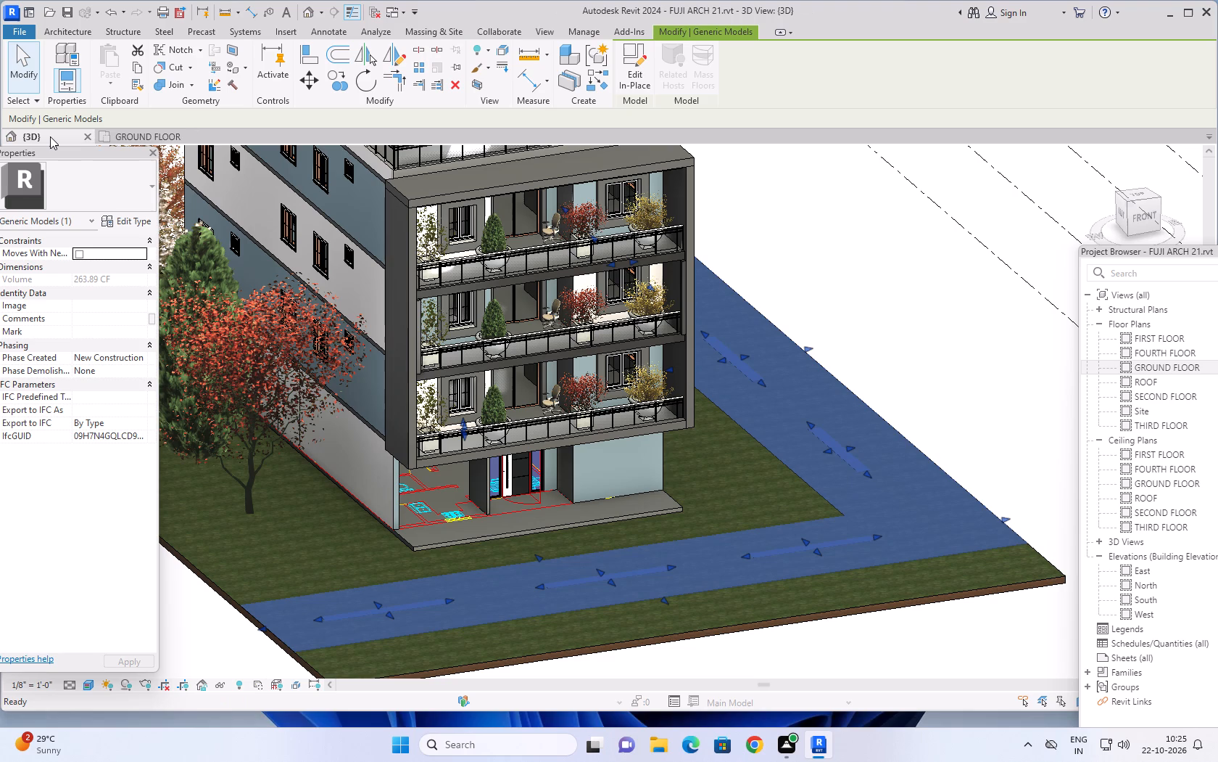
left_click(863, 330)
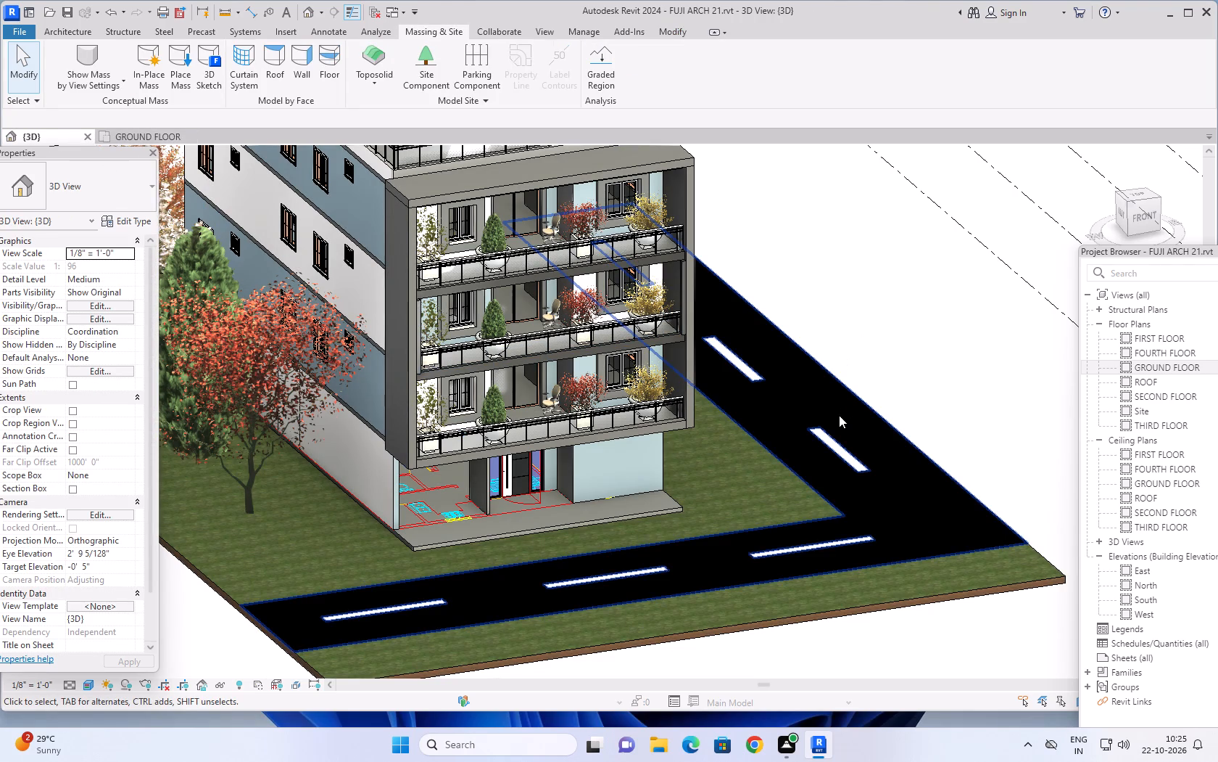
Start a Site Component and look through the Site Accessories family folder for a family to load.
scroll(843, 478, "down", 1)
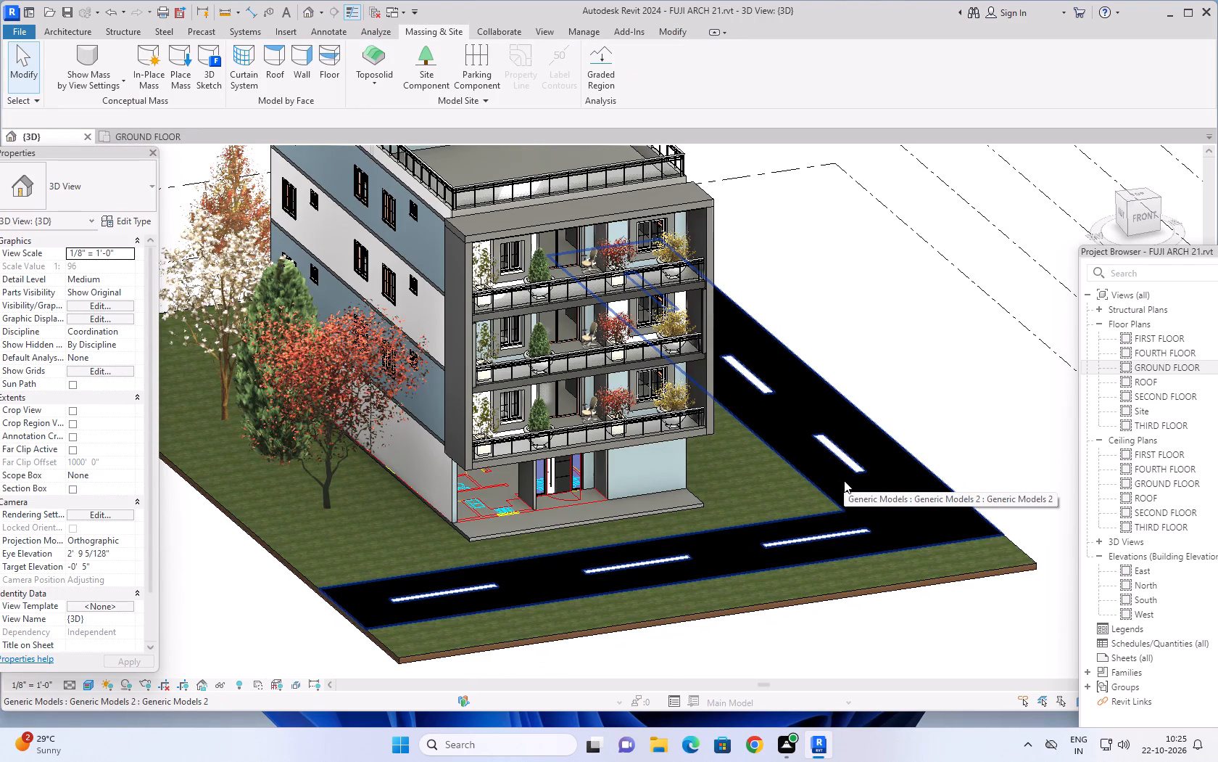
scroll(845, 482, "down", 1)
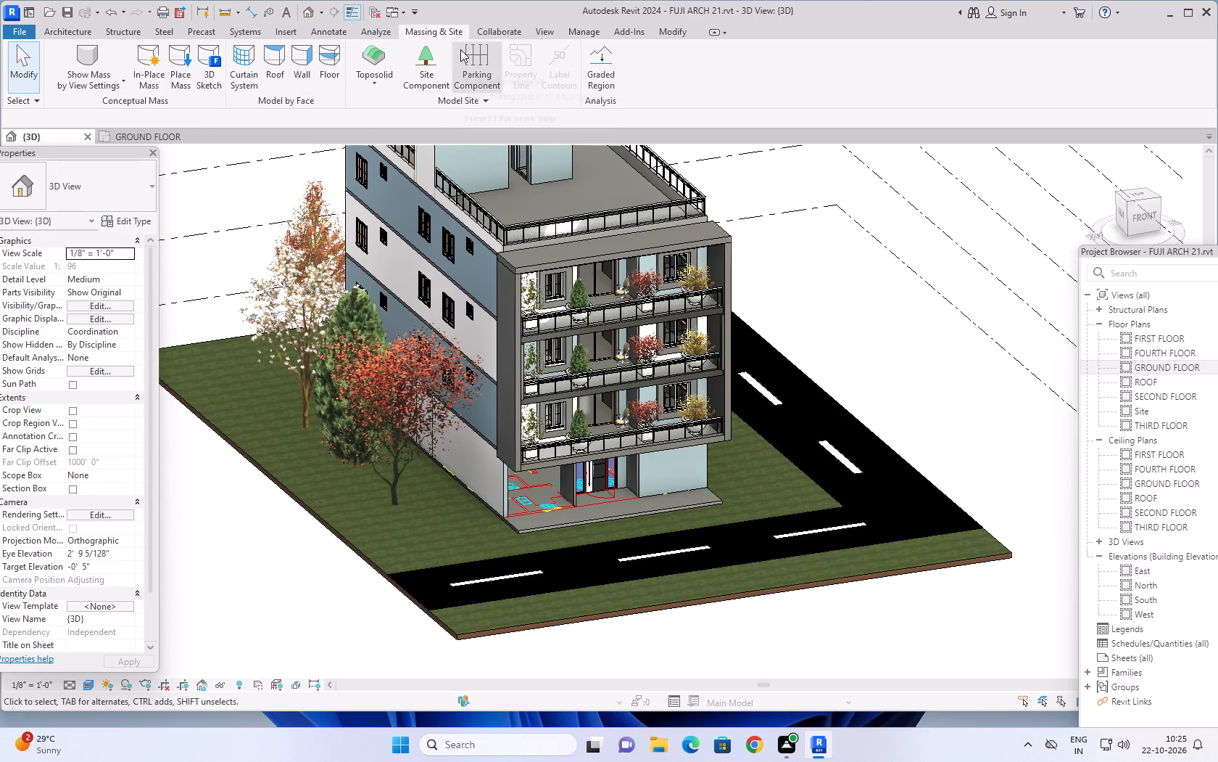
left_click(428, 52)
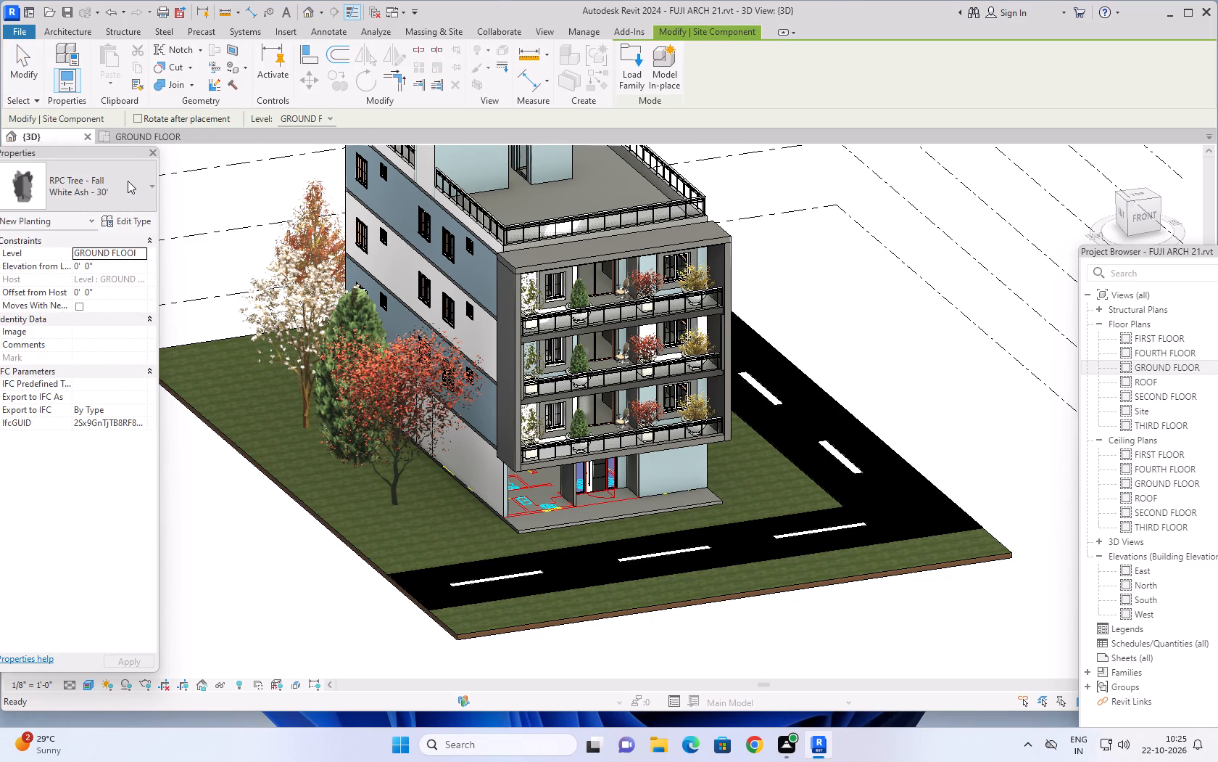
left_click(128, 181)
left_click(128, 181)
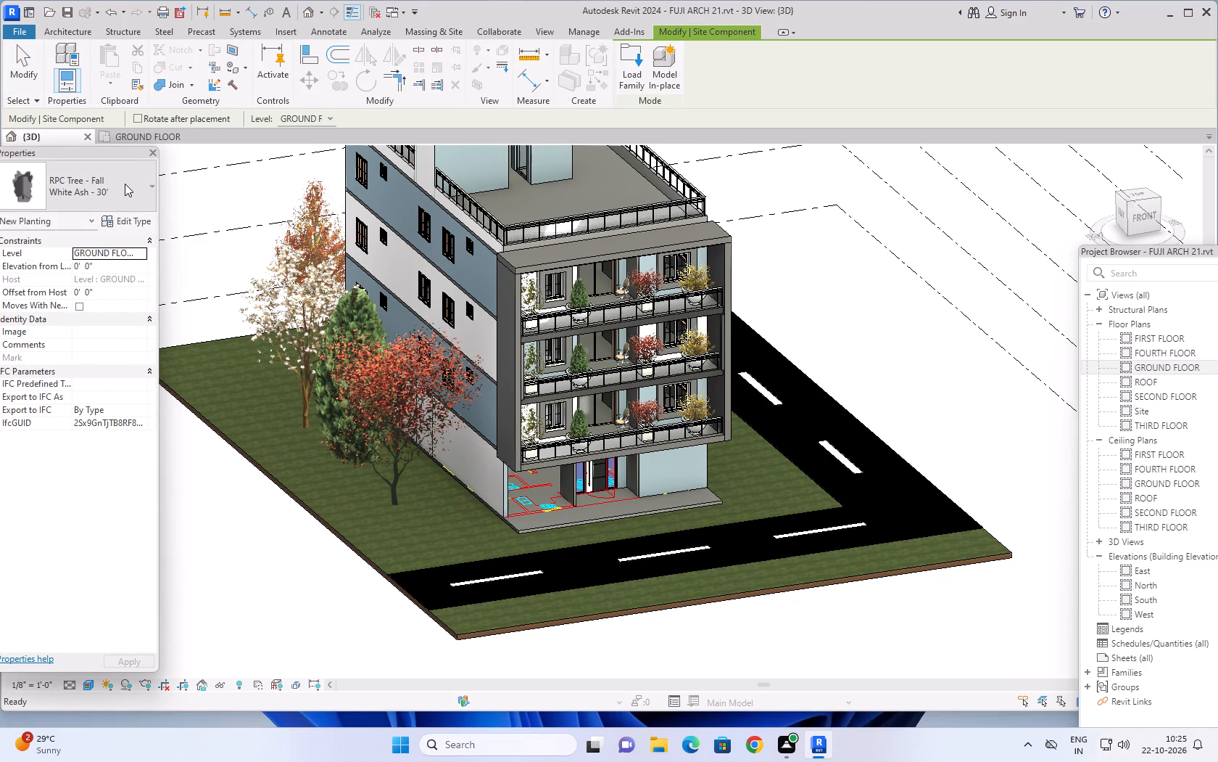
left_click(626, 54)
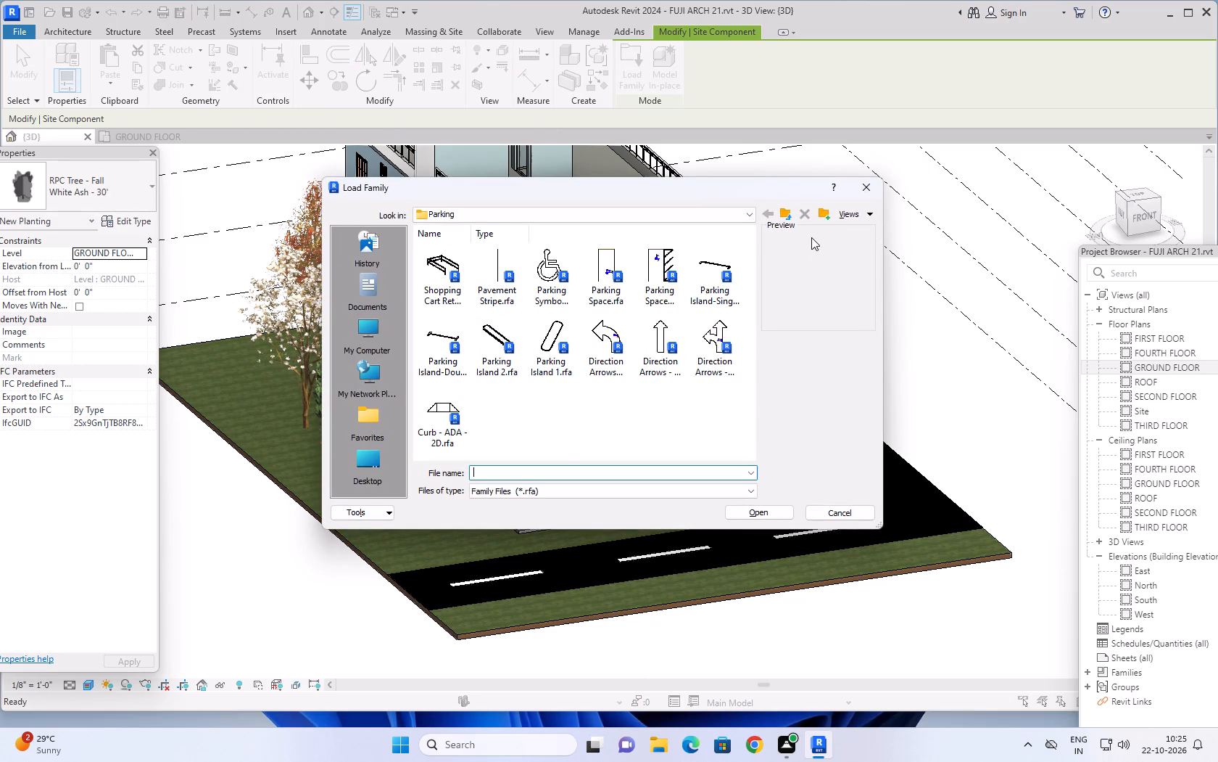
left_click(784, 213)
left_click(616, 271)
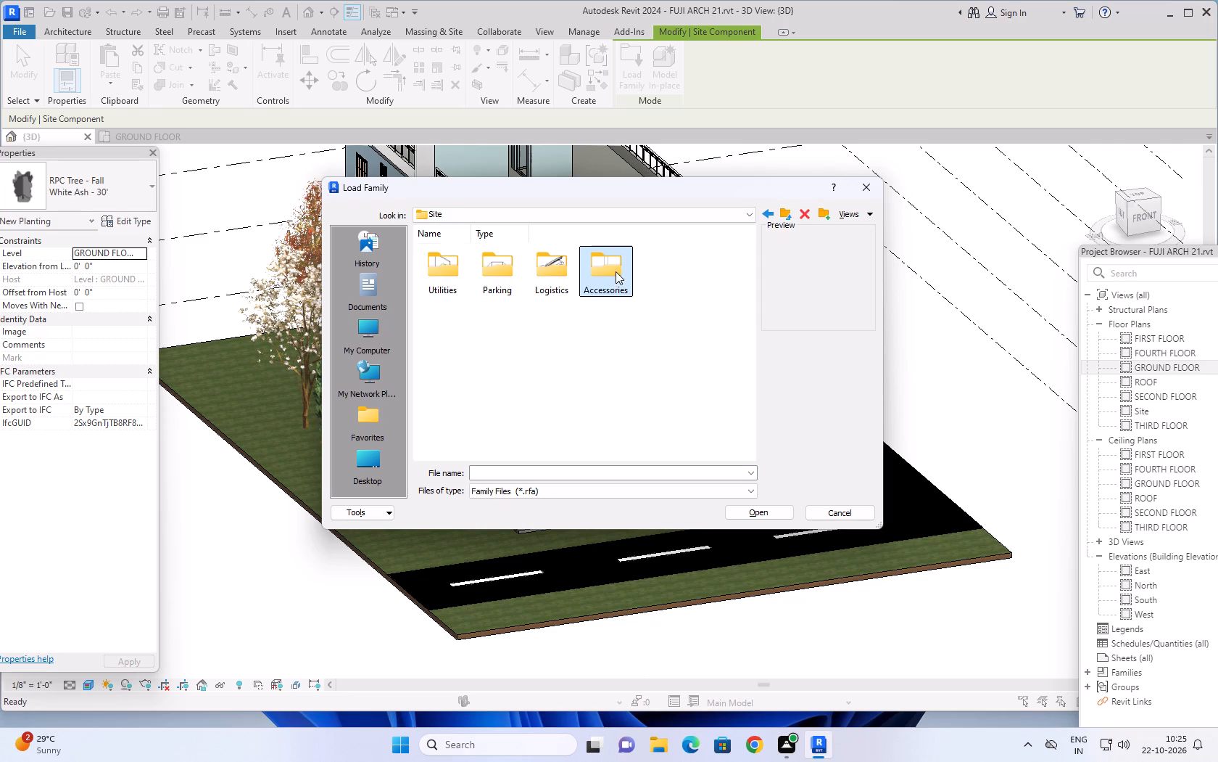
left_click(616, 271)
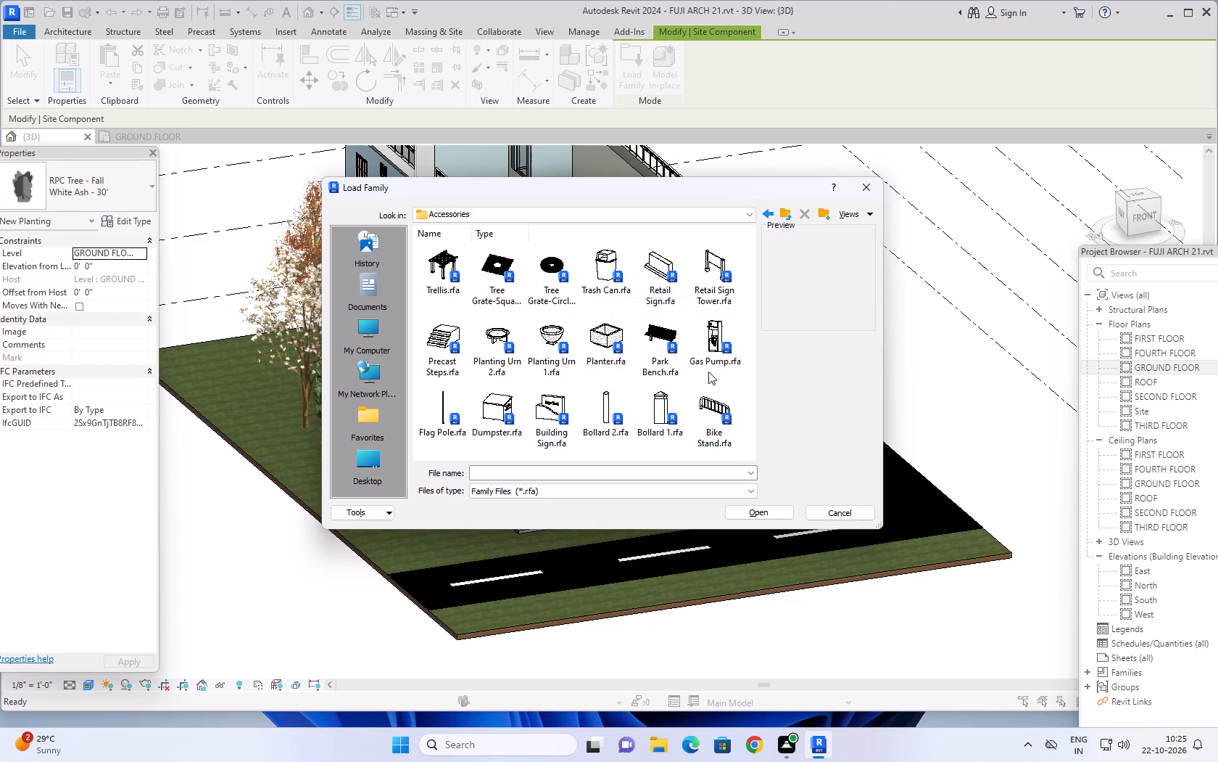
scroll(708, 372, "down", 4)
scroll(708, 372, "up", 7)
scroll(630, 348, "down", 7)
left_click(784, 213)
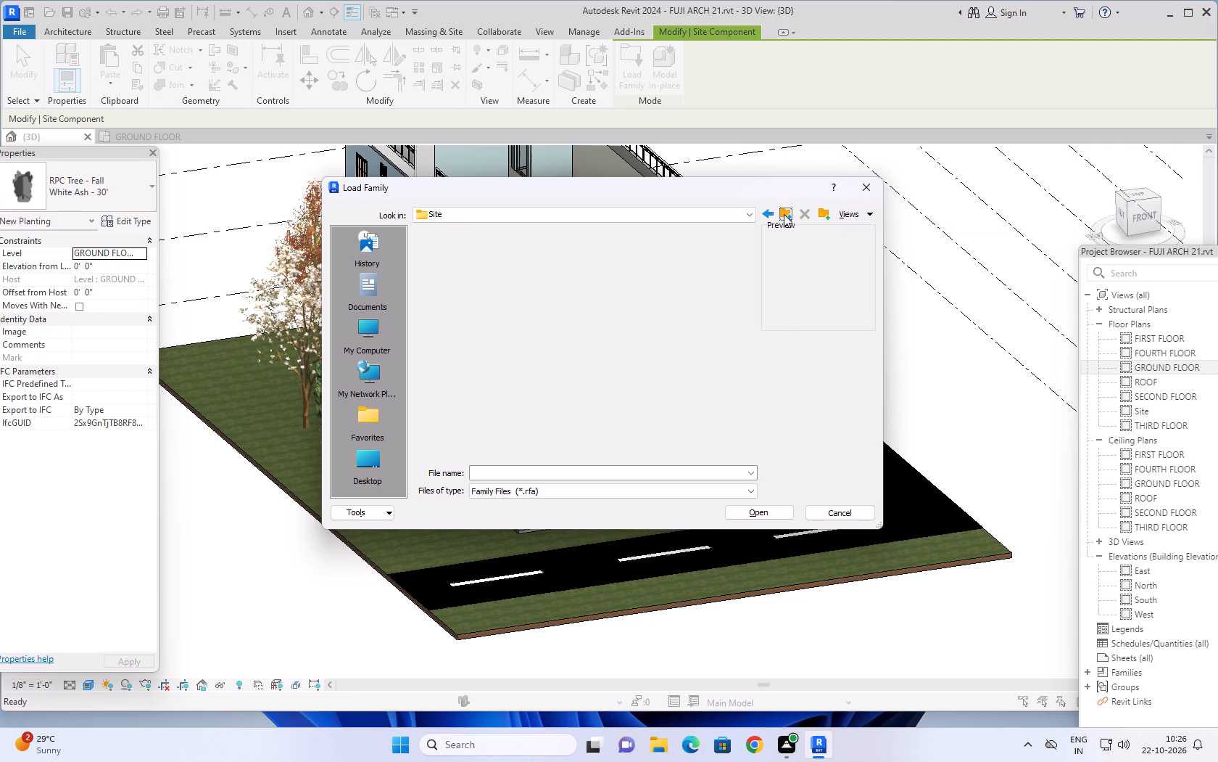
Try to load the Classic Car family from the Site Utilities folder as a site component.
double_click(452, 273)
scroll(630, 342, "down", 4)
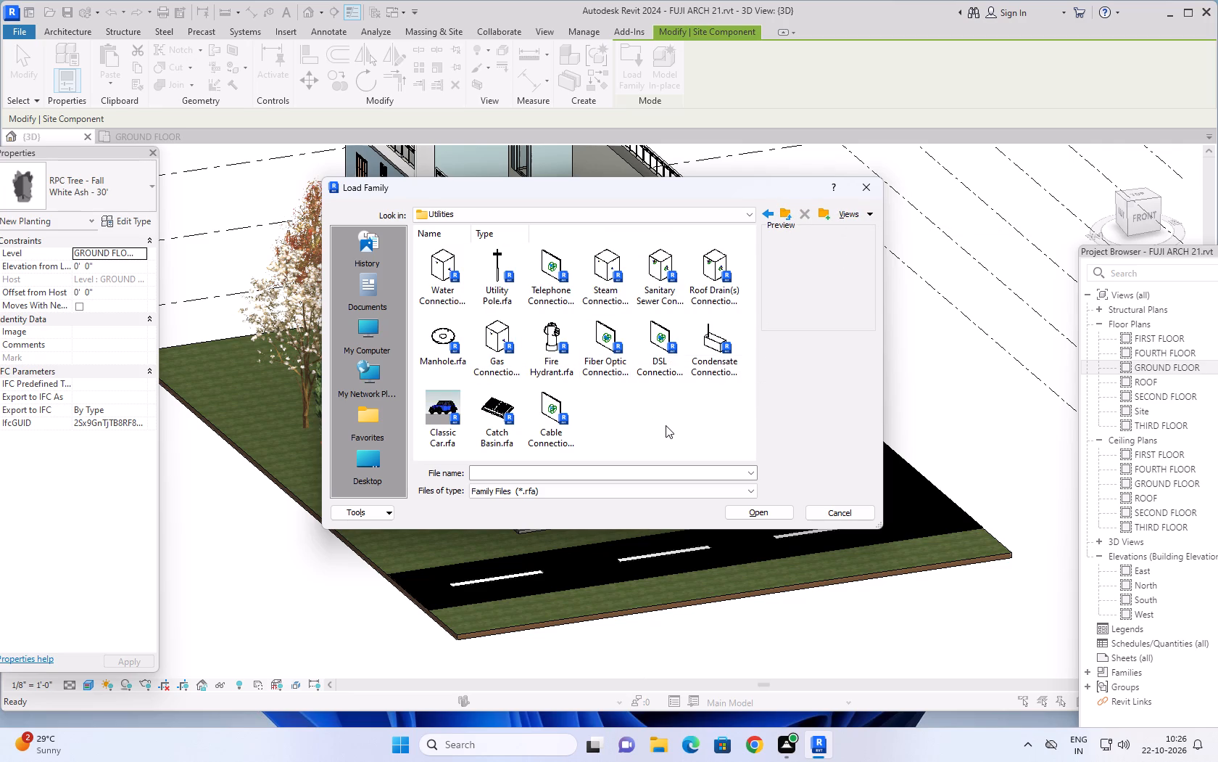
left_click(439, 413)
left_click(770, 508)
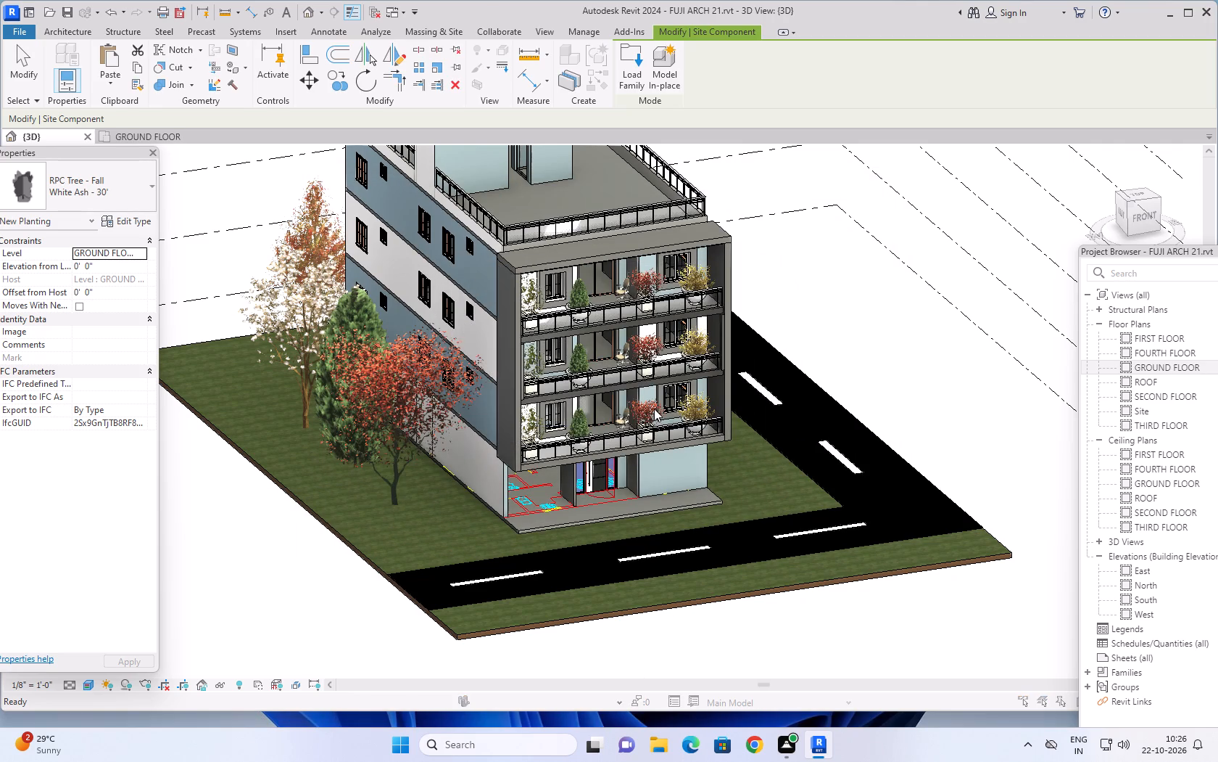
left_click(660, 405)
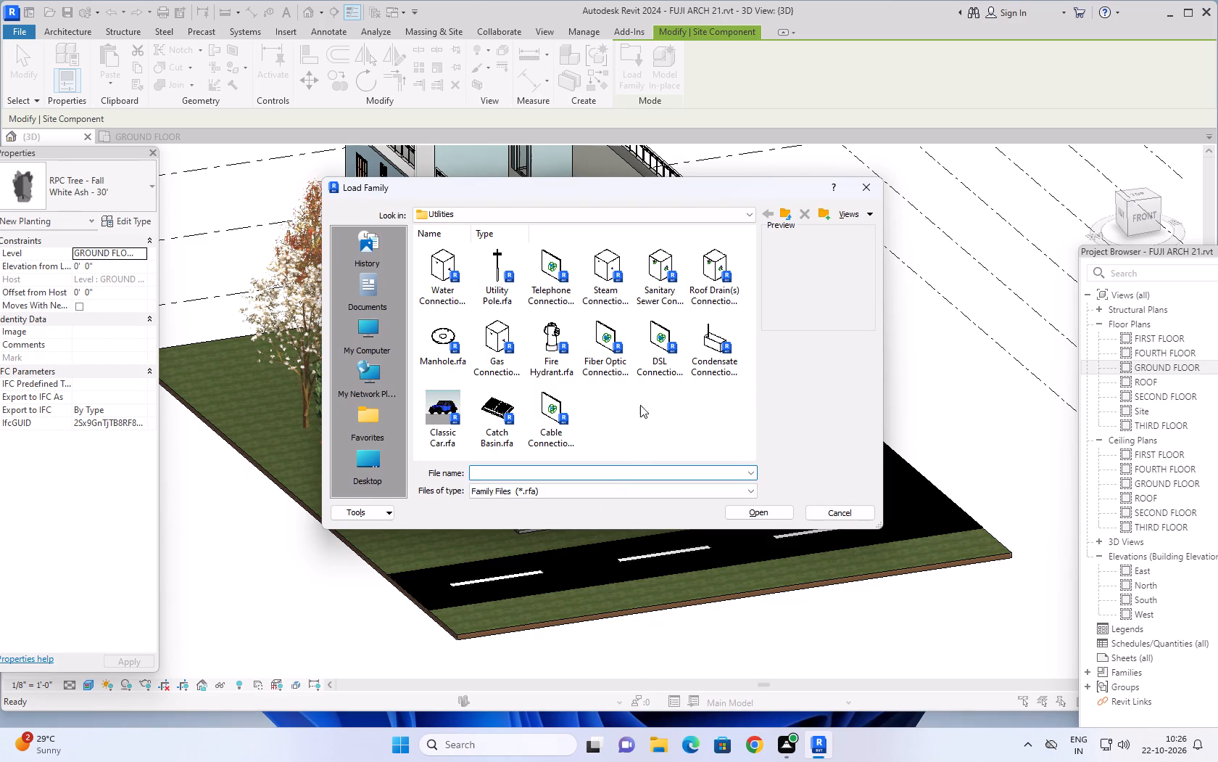
Go back up to the US family library and look through its Annotations folder for a loadable site family.
left_click(784, 213)
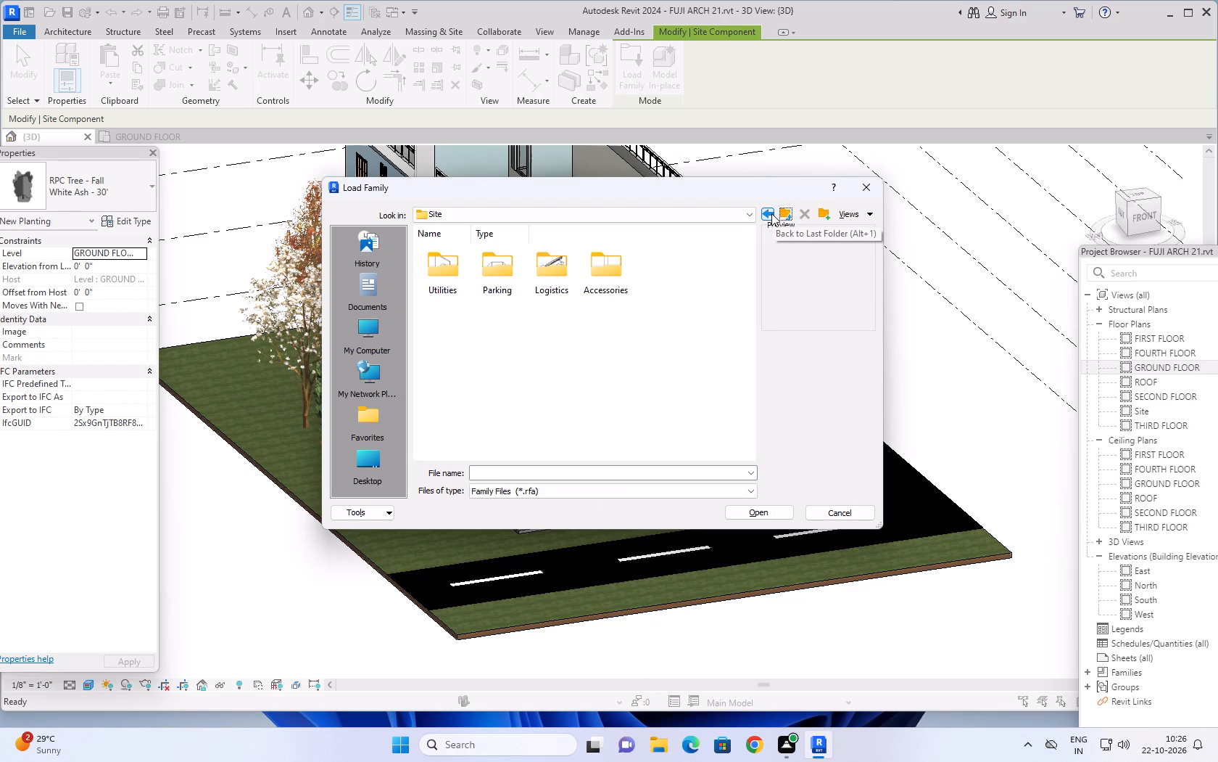
left_click(787, 211)
scroll(509, 305, "down", 3)
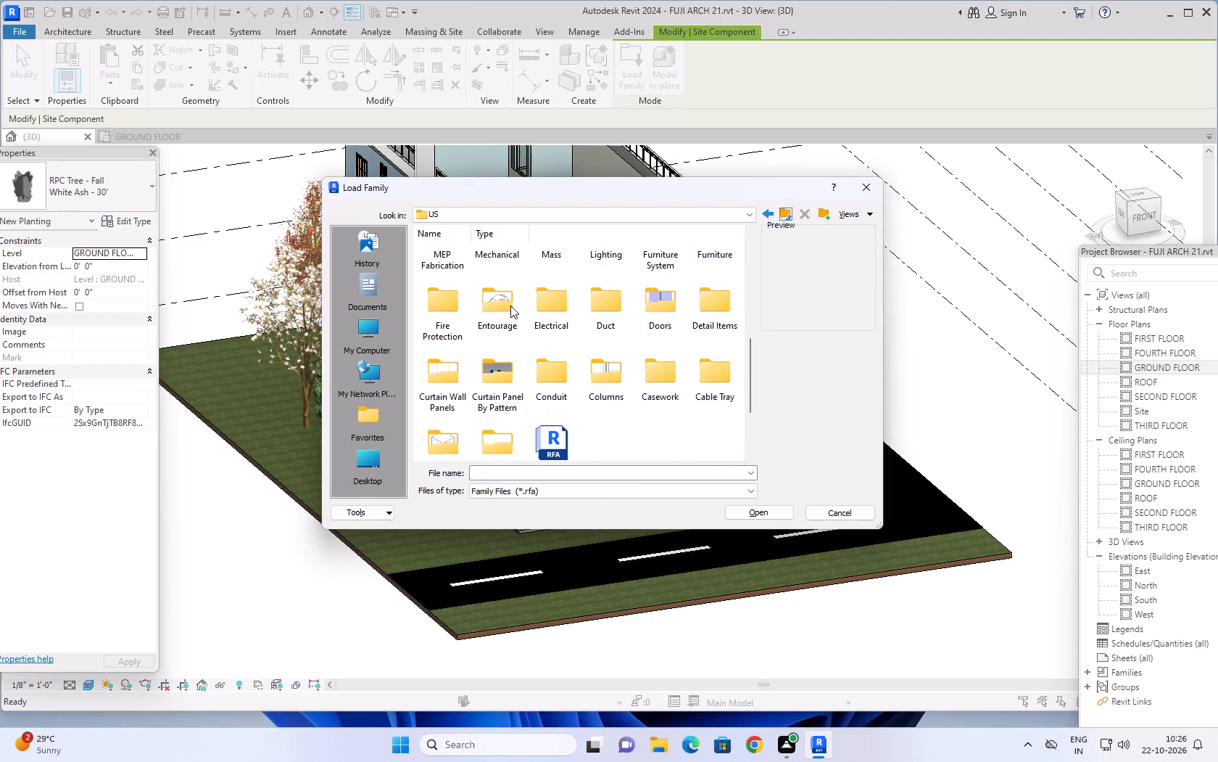
scroll(510, 306, "down", 3)
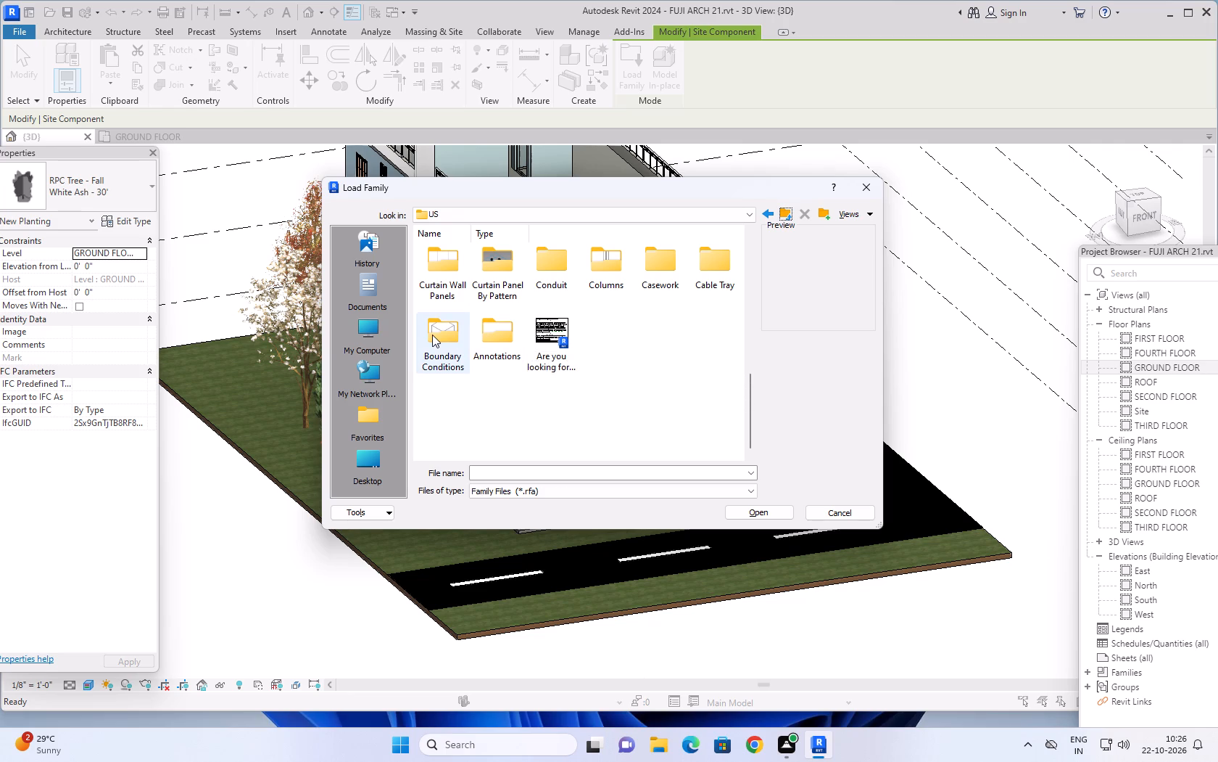
double_click(489, 329)
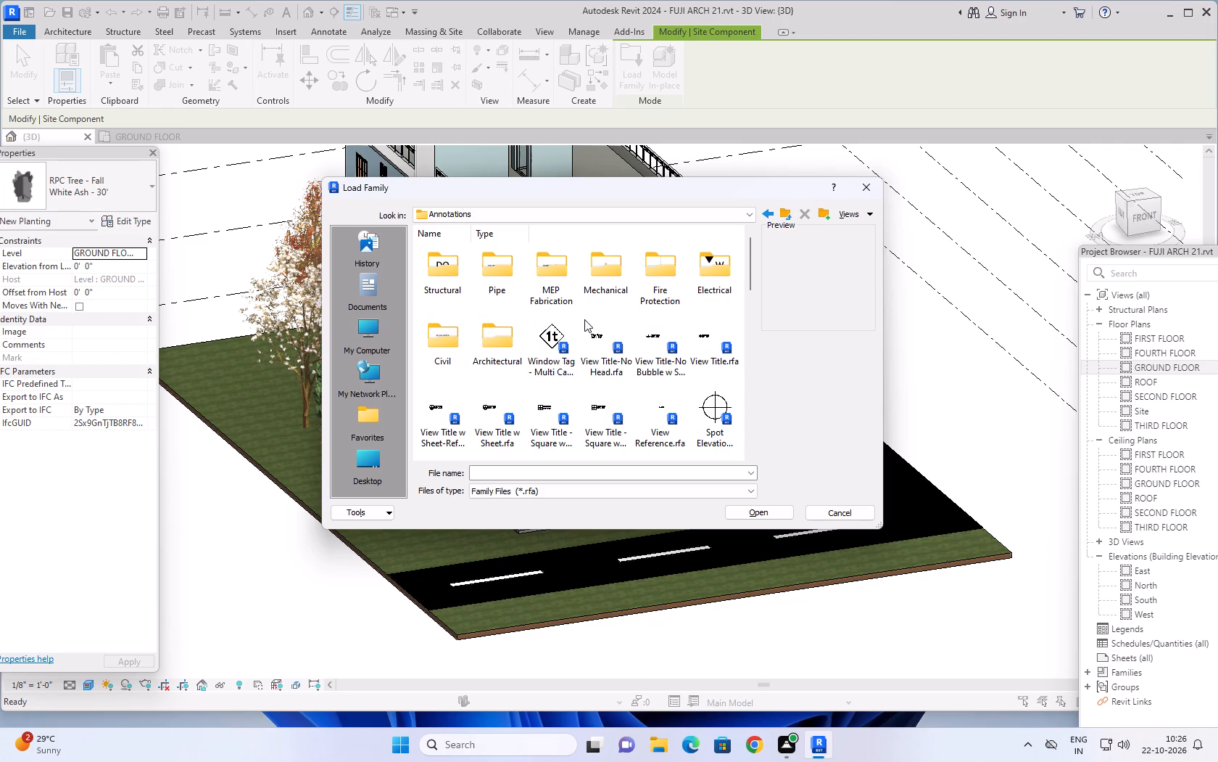
scroll(552, 300, "down", 1)
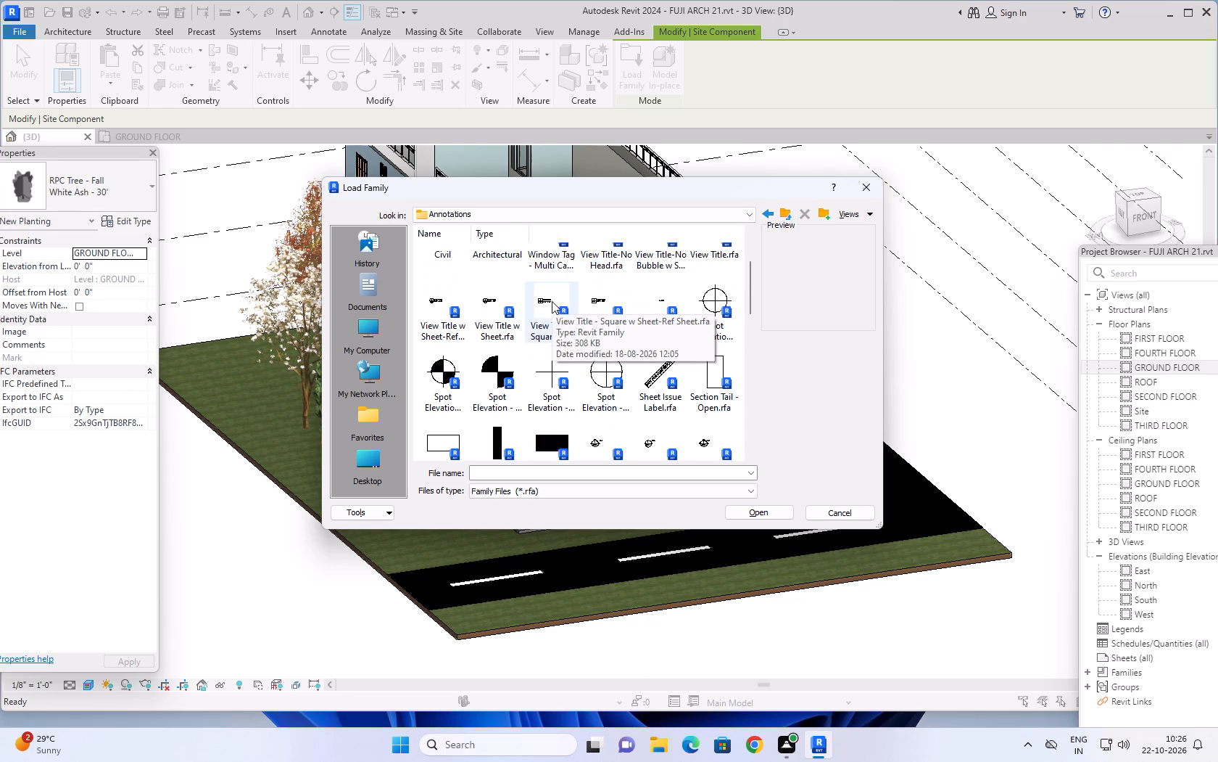
scroll(551, 329, "down", 8)
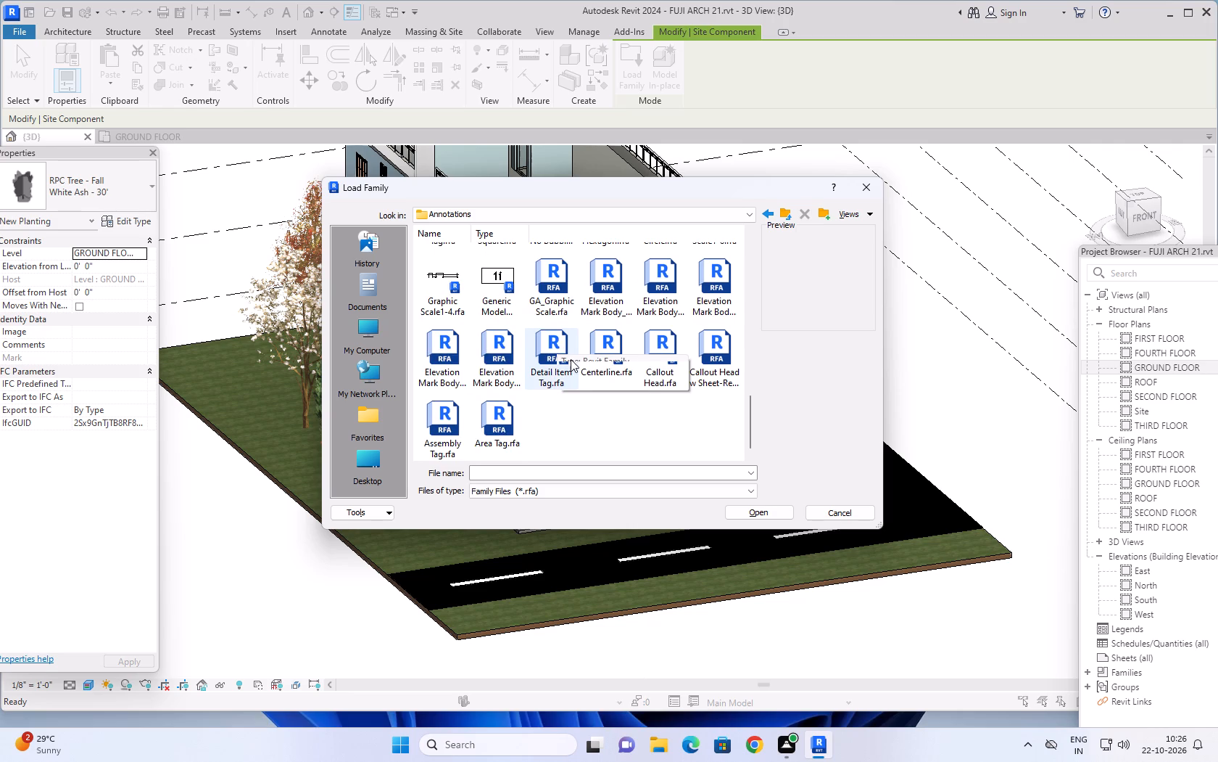
scroll(571, 367, "down", 3)
scroll(564, 417, "up", 6)
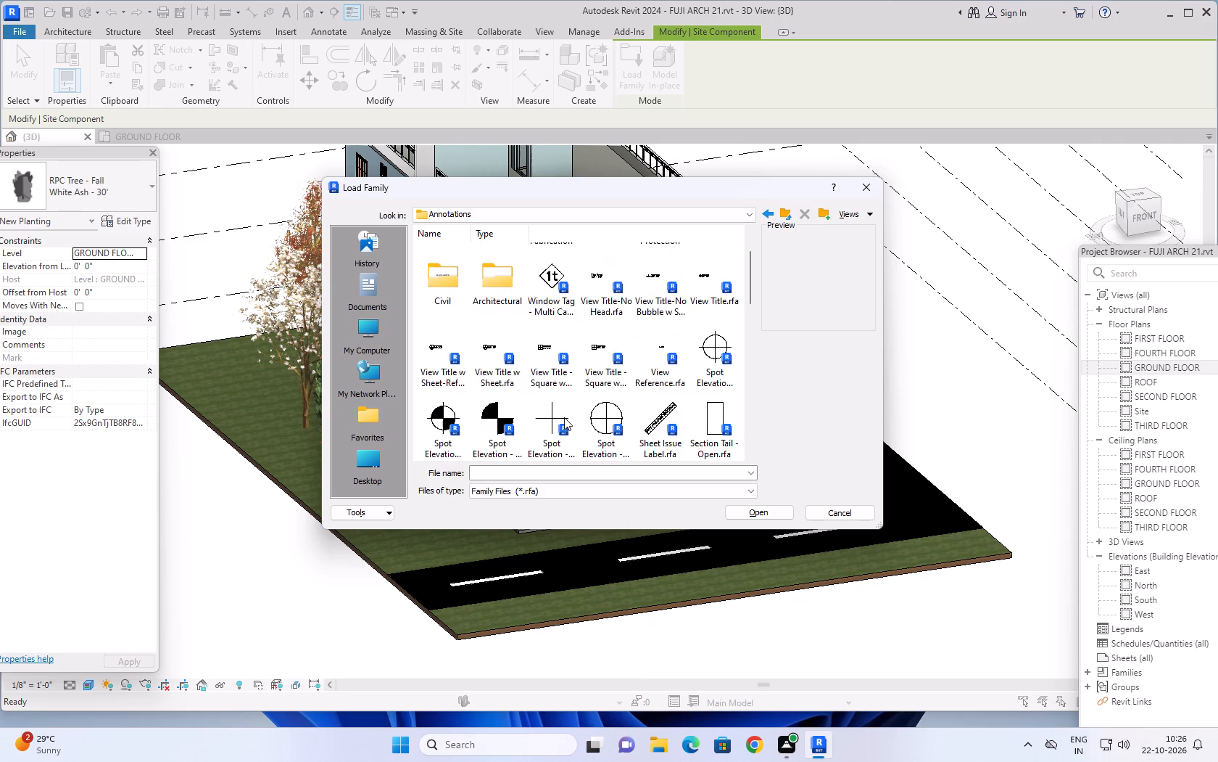
scroll(564, 417, "up", 1)
Look through the Architectural and Civil subfolders of Annotations for a suitable family.
double_click(510, 340)
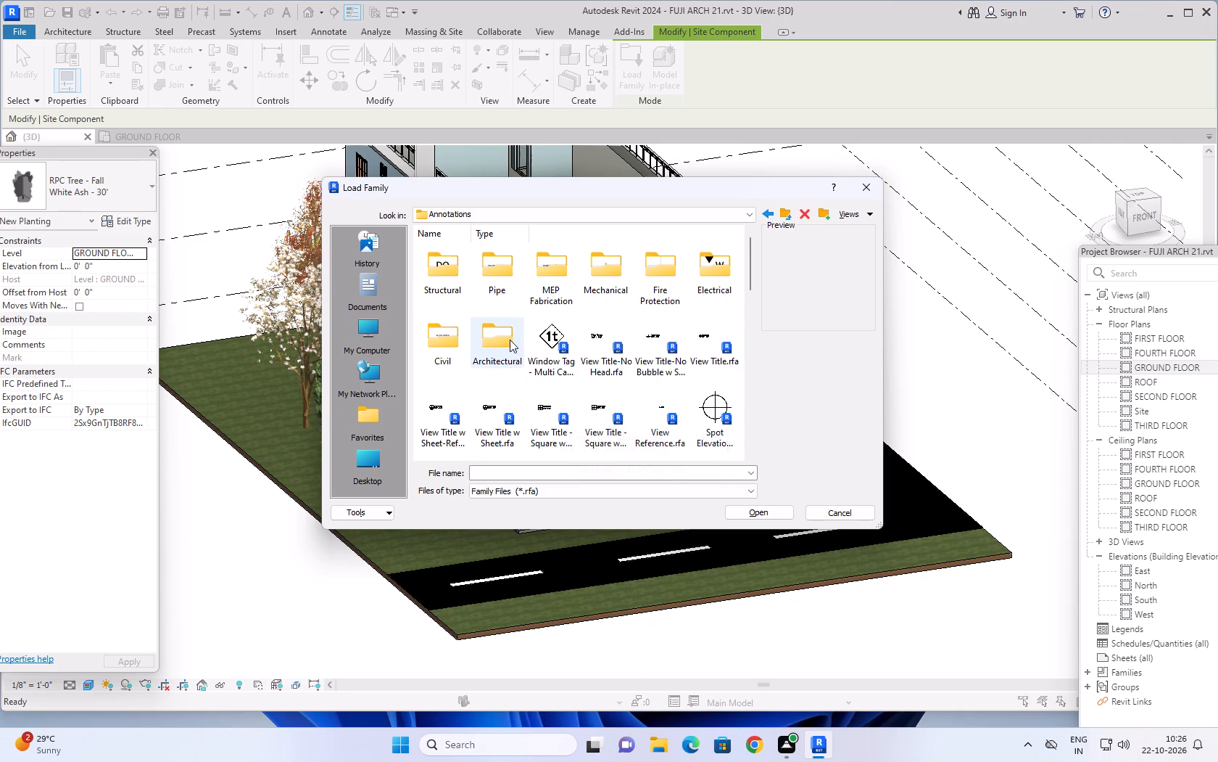
scroll(544, 331, "down", 6)
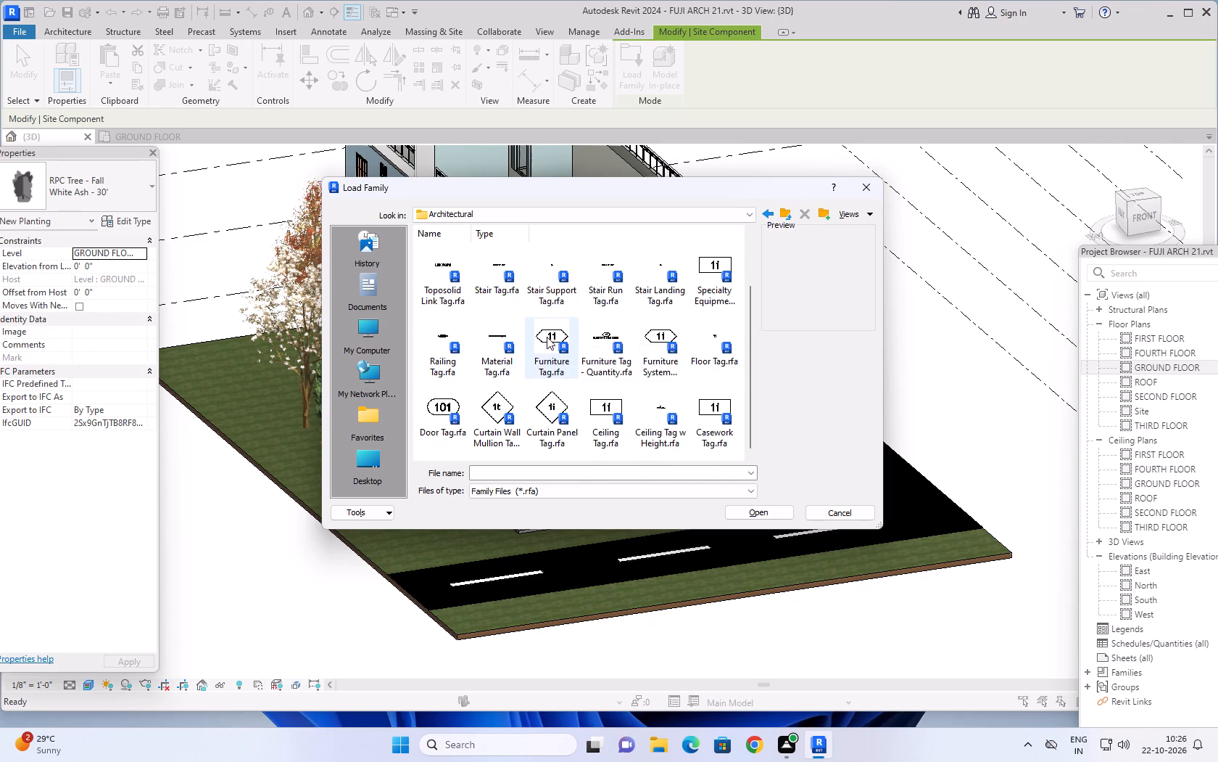
scroll(547, 338, "down", 2)
scroll(547, 338, "up", 9)
left_click(788, 215)
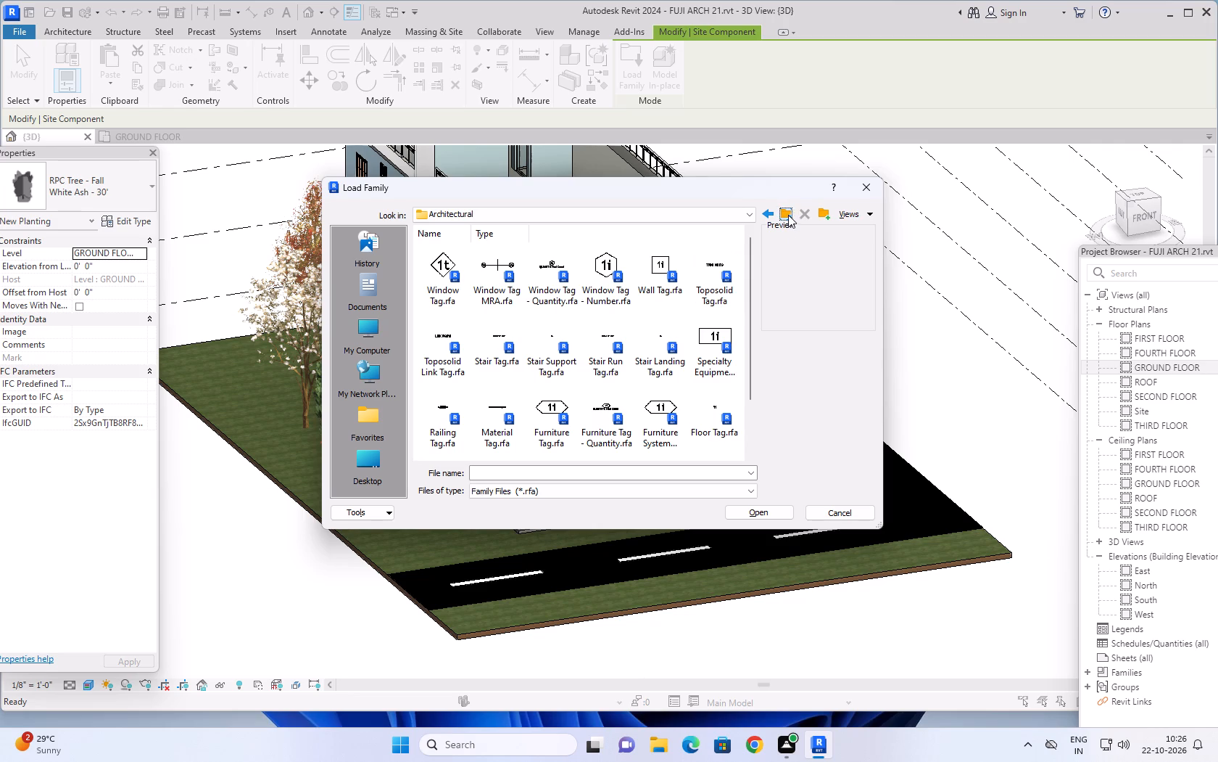
left_click(447, 333)
left_click(447, 333)
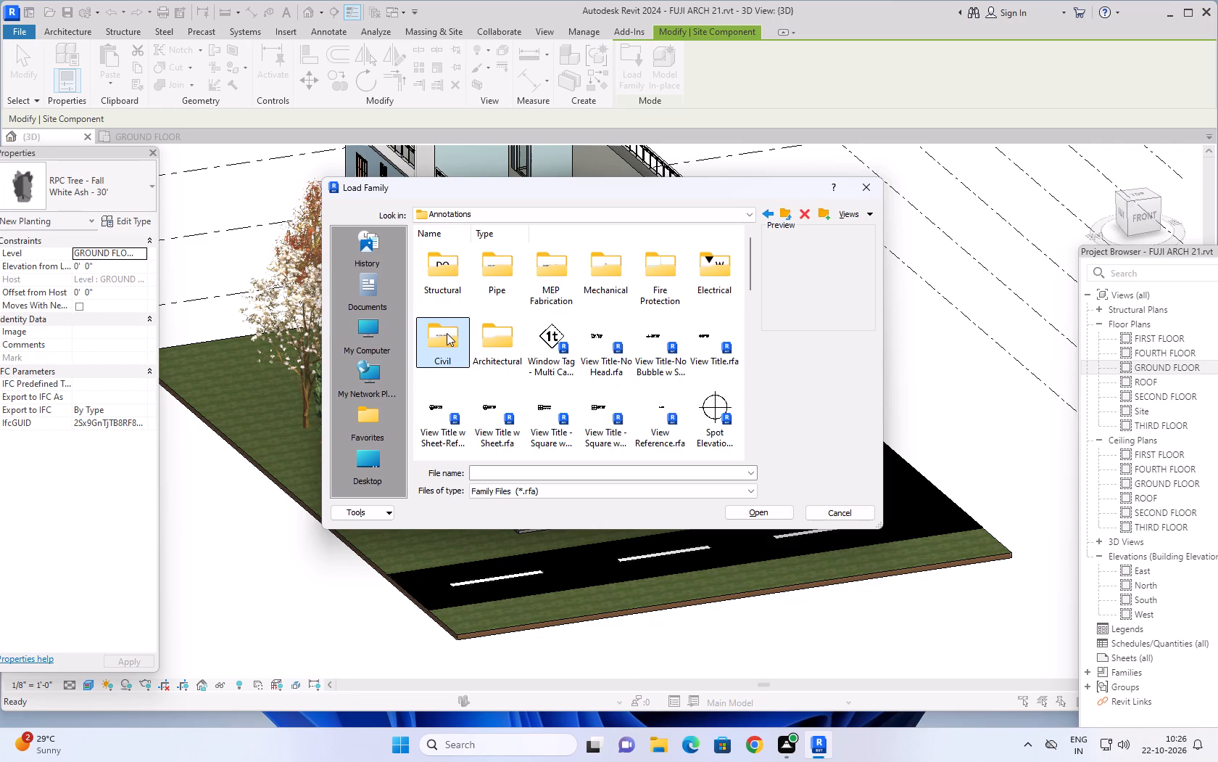
double_click(442, 341)
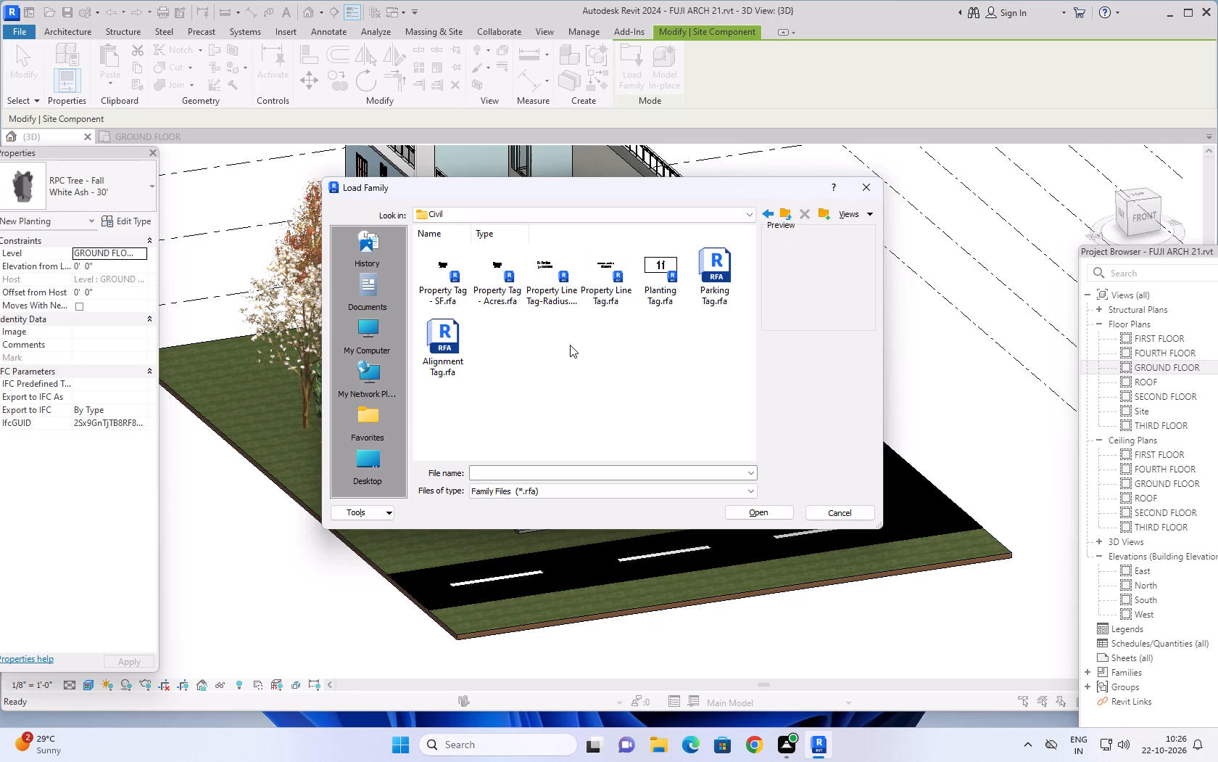
left_click(779, 213)
scroll(618, 334, "up", 4)
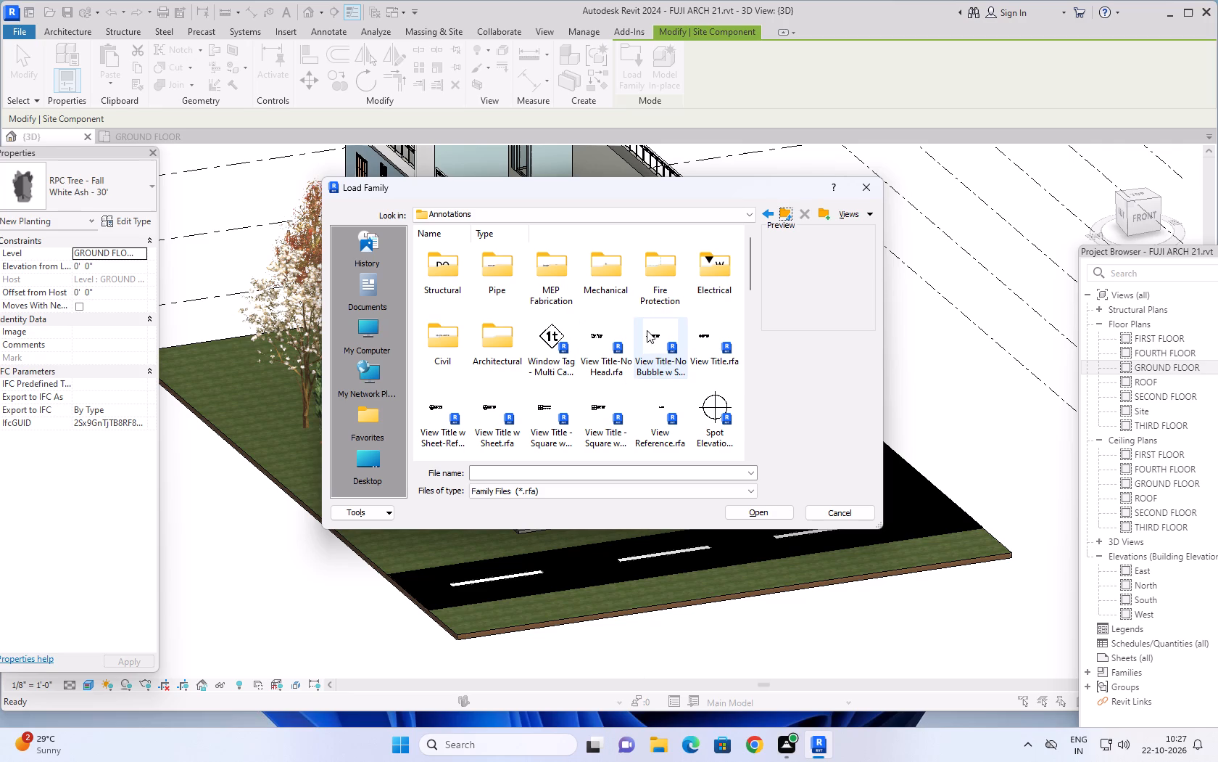
Look through the Electrical subfolder of Annotations for a suitable family, then return to the Annotations folder.
double_click(716, 287)
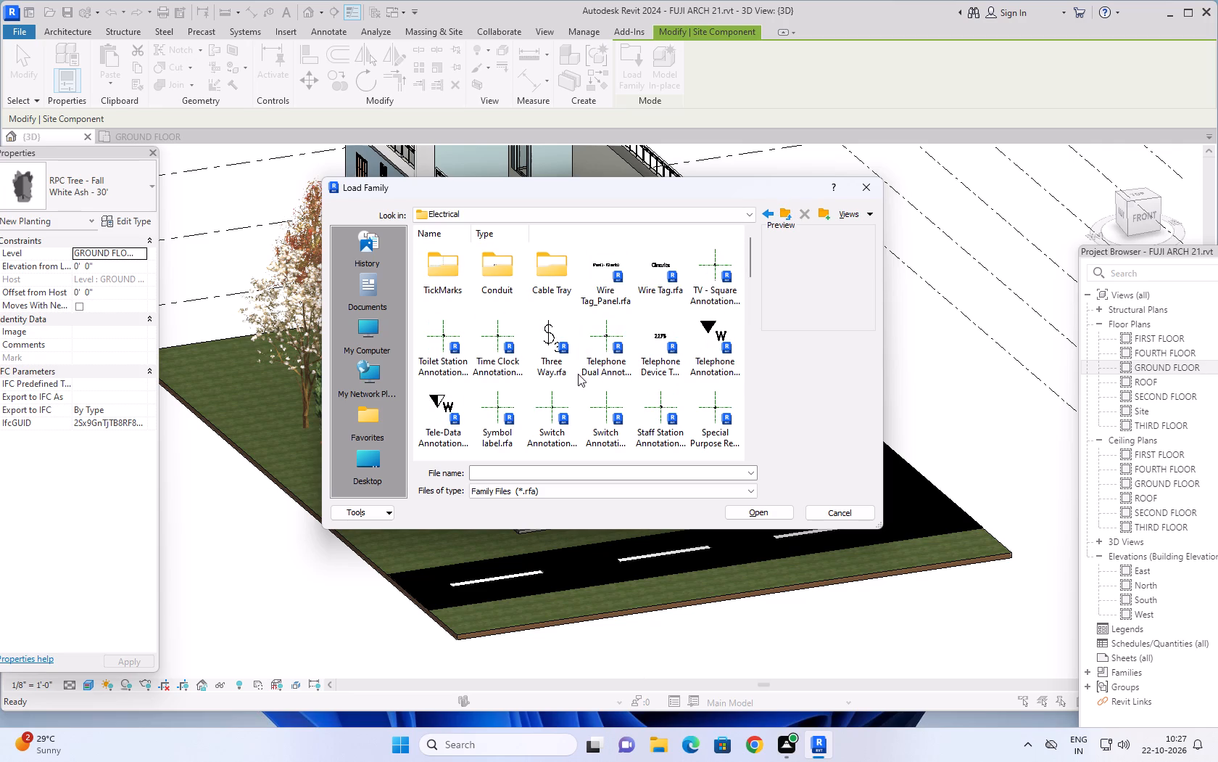
scroll(577, 363, "up", 3)
scroll(577, 363, "down", 5)
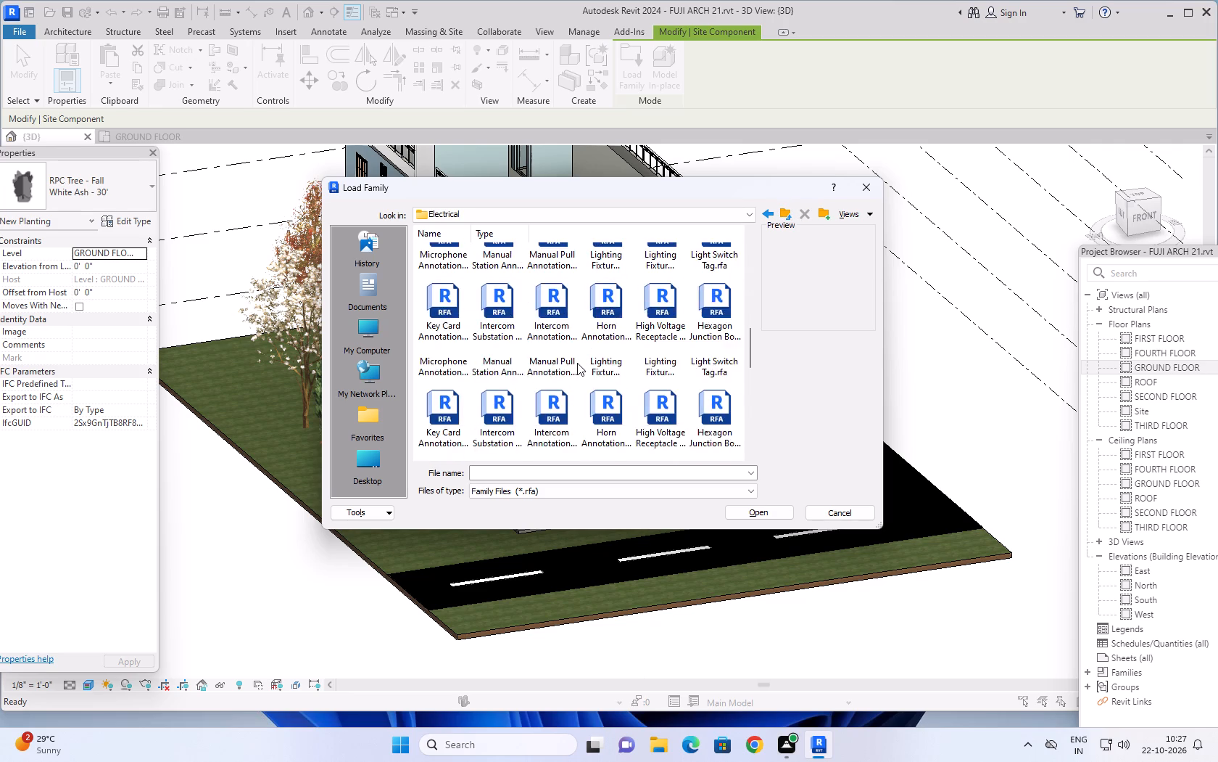
scroll(577, 363, "down", 7)
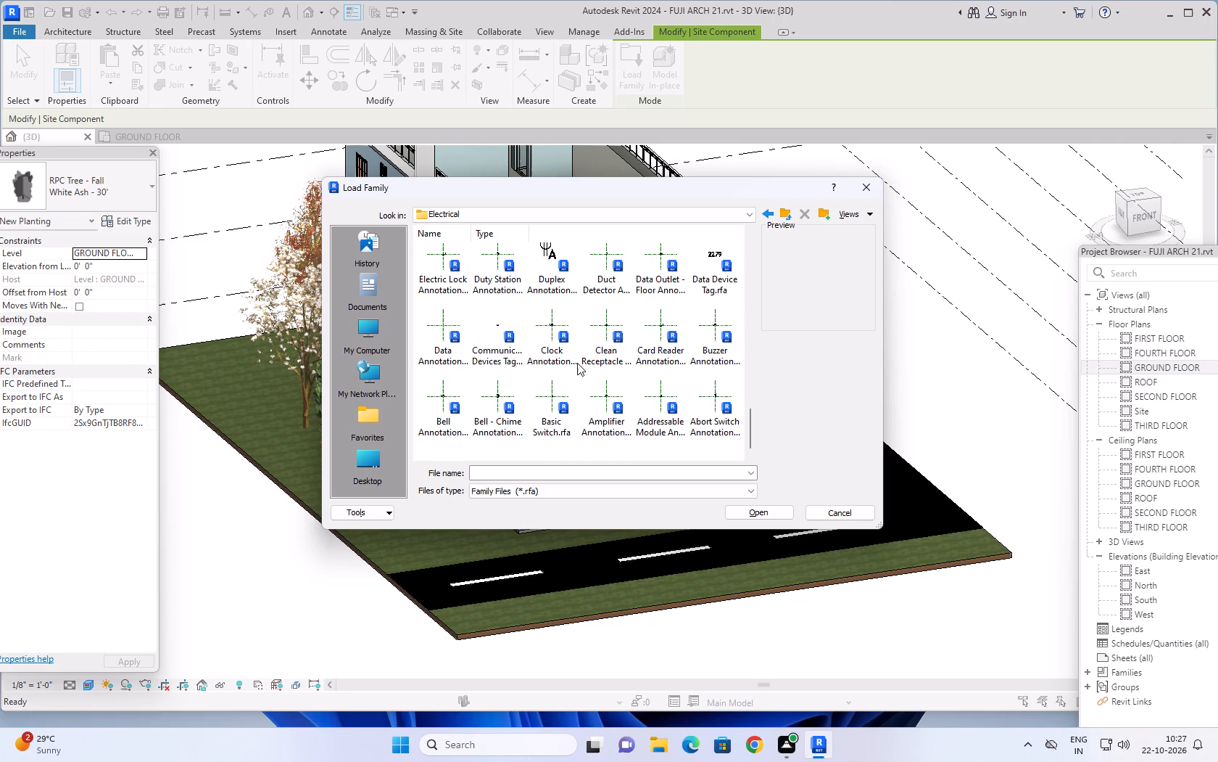
scroll(577, 363, "down", 3)
scroll(577, 363, "up", 4)
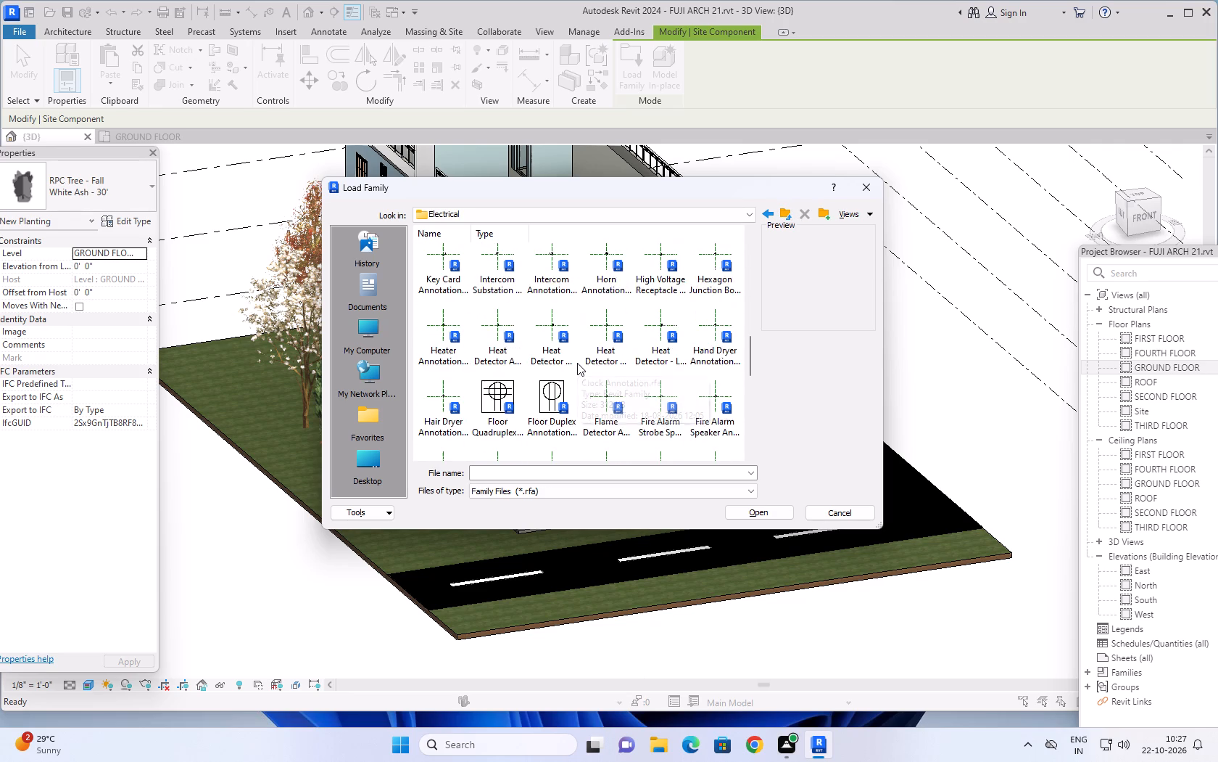
scroll(577, 363, "up", 11)
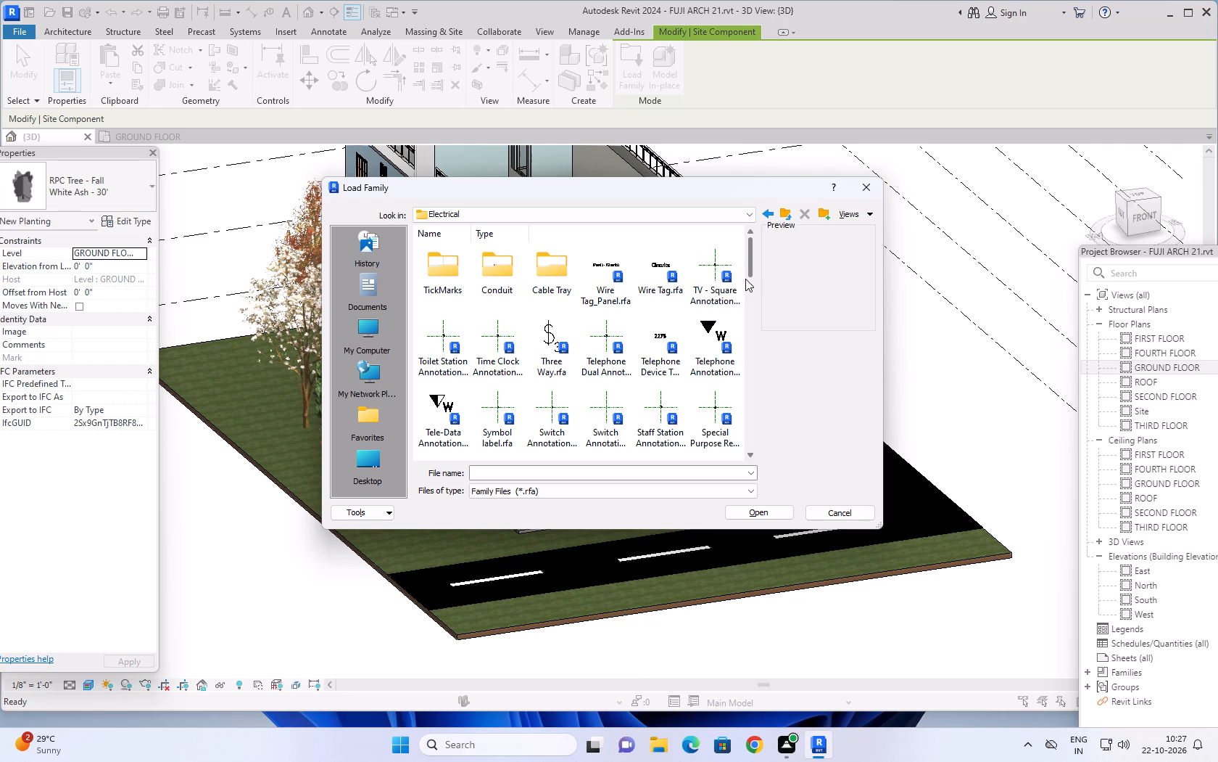
scroll(542, 316, "up", 5)
scroll(544, 314, "down", 15)
scroll(545, 319, "up", 5)
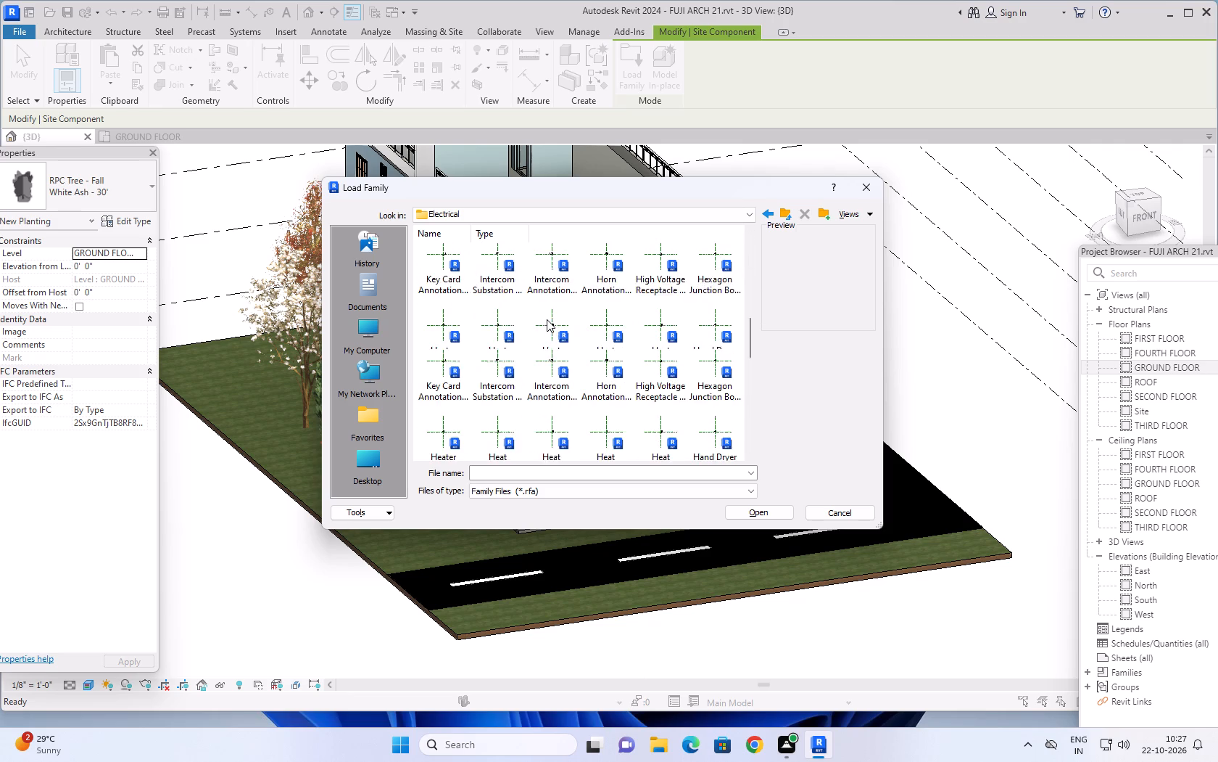
scroll(547, 319, "up", 16)
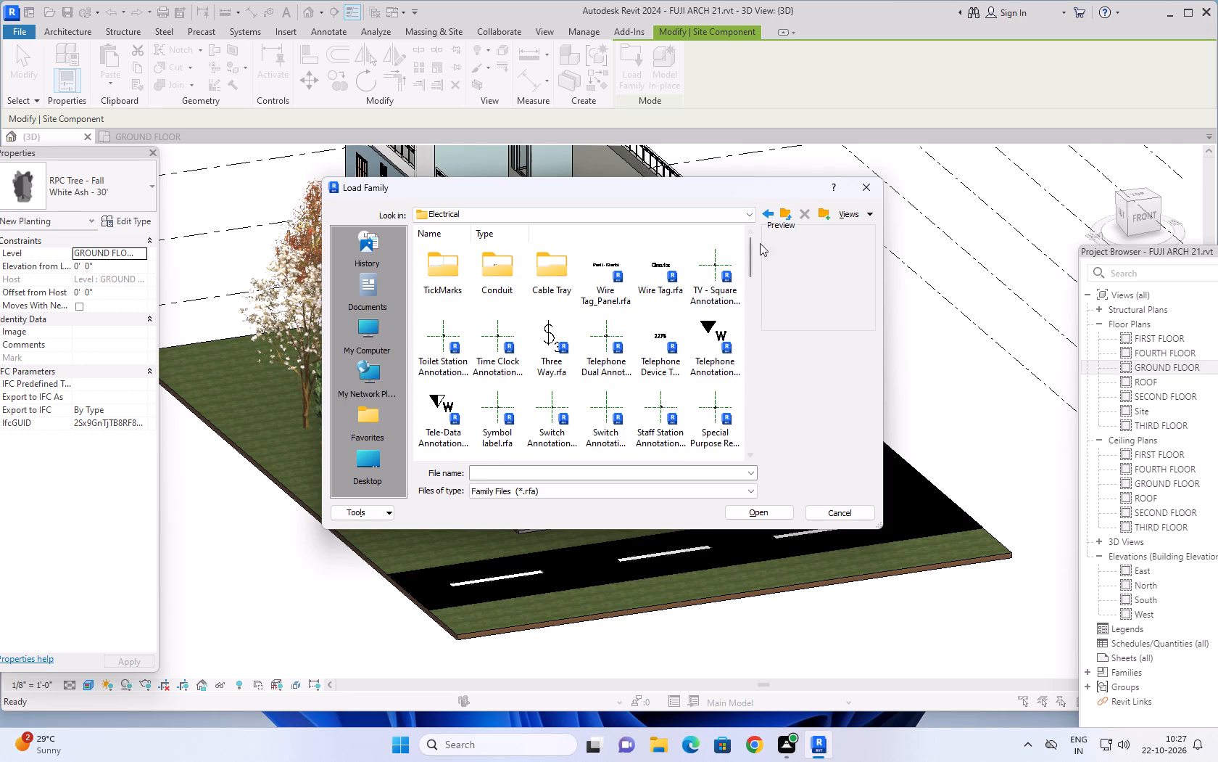
left_click(784, 211)
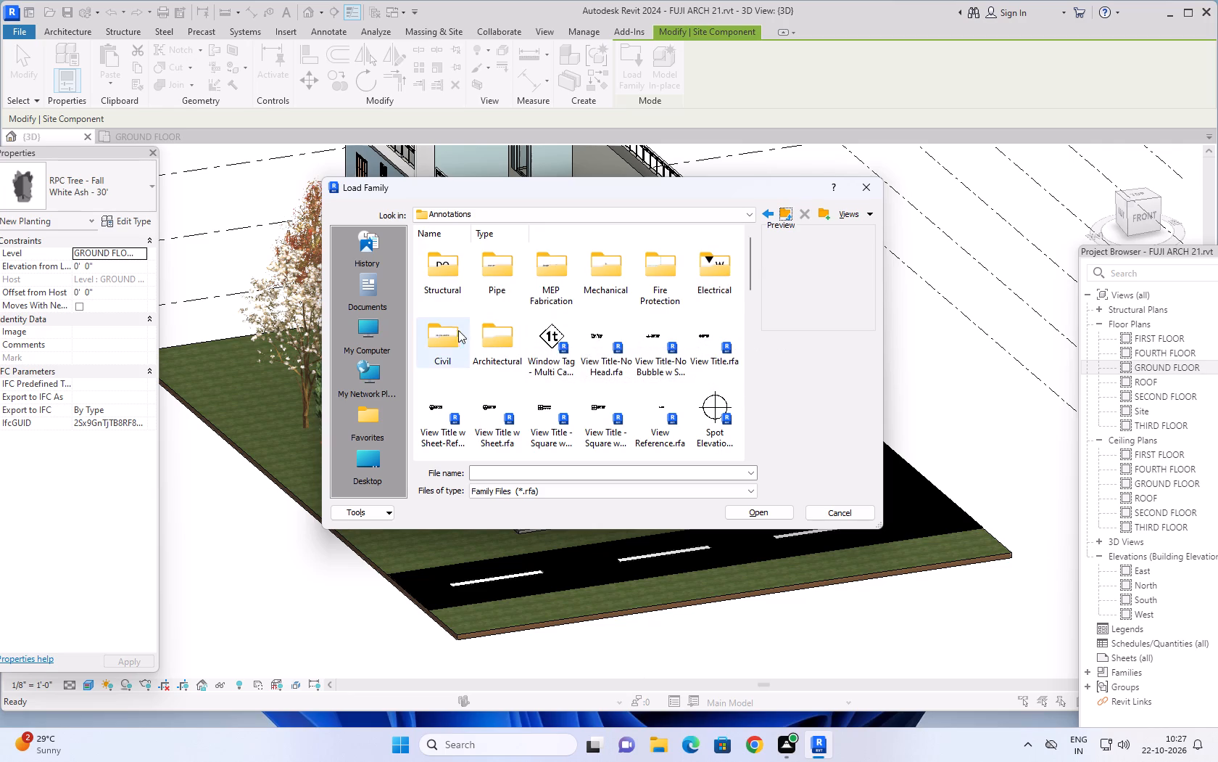
double_click(702, 278)
scroll(509, 317, "up", 1)
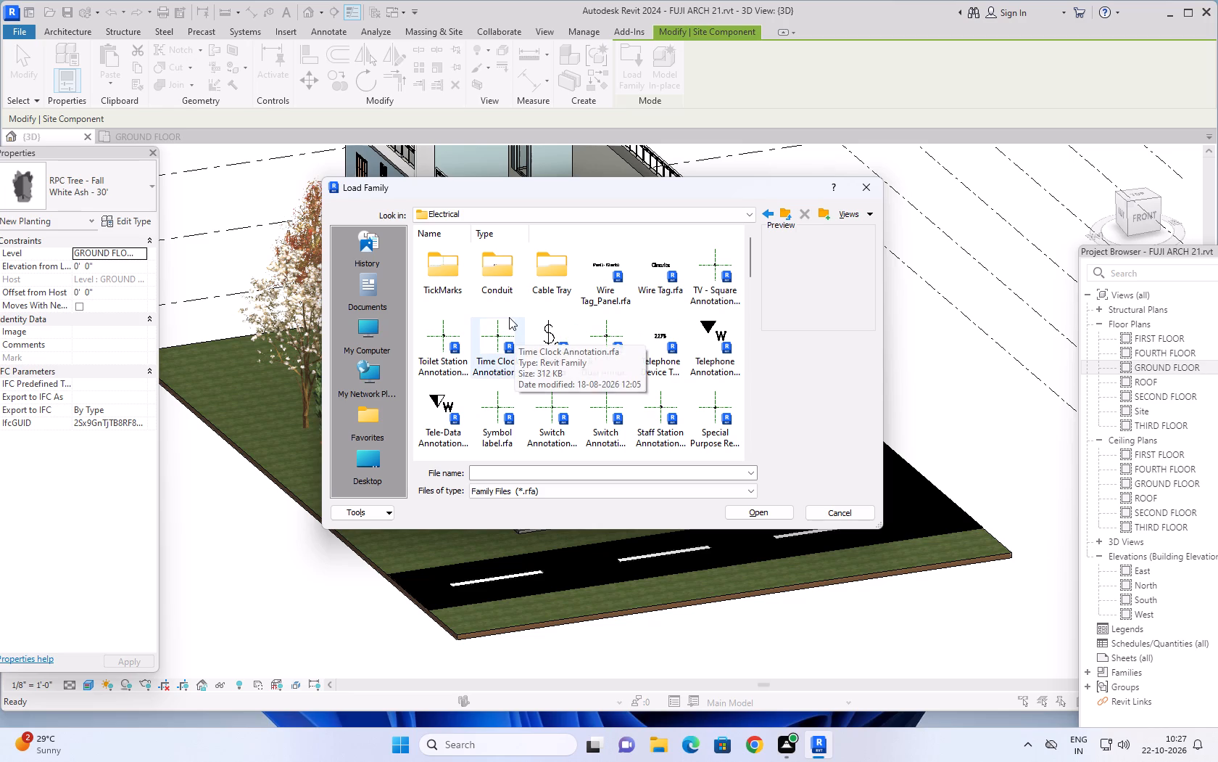
scroll(509, 317, "up", 3)
scroll(509, 316, "down", 9)
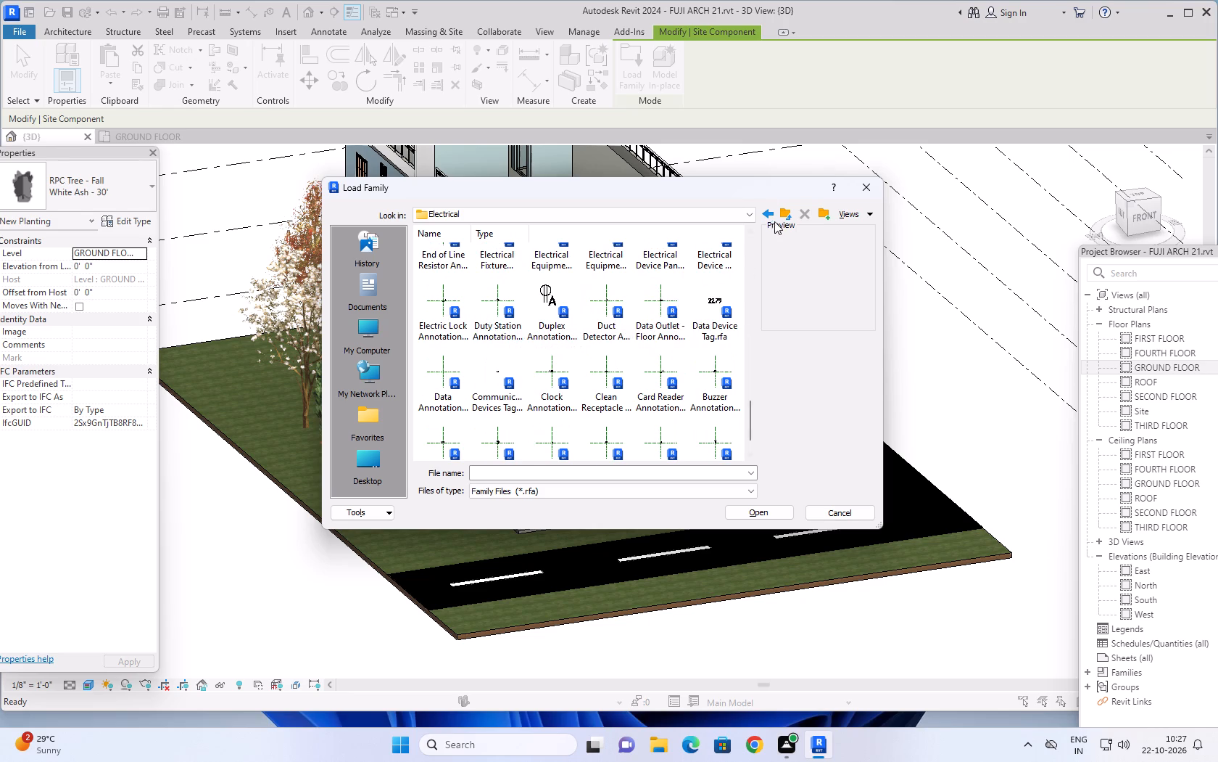
left_click(786, 209)
scroll(586, 318, "up", 4)
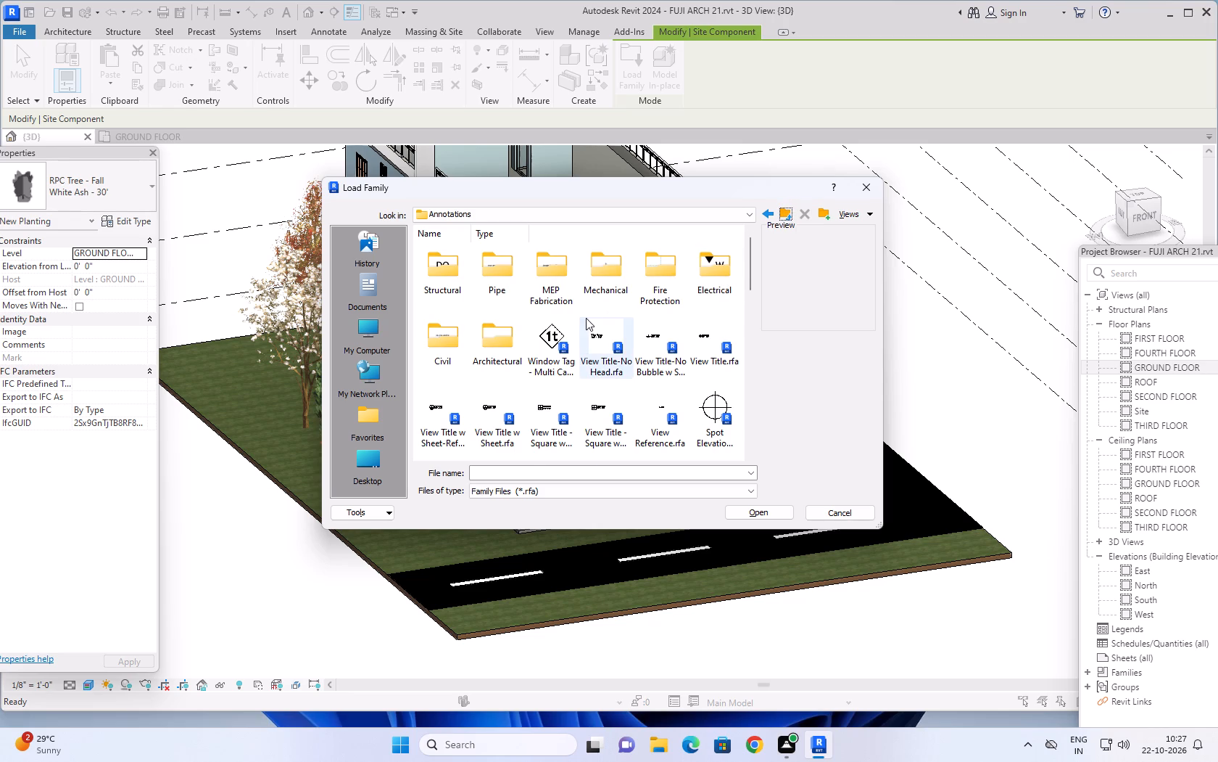
Check the Fire Protection and Mechanical subfolders of Annotations for a suitable family.
double_click(666, 271)
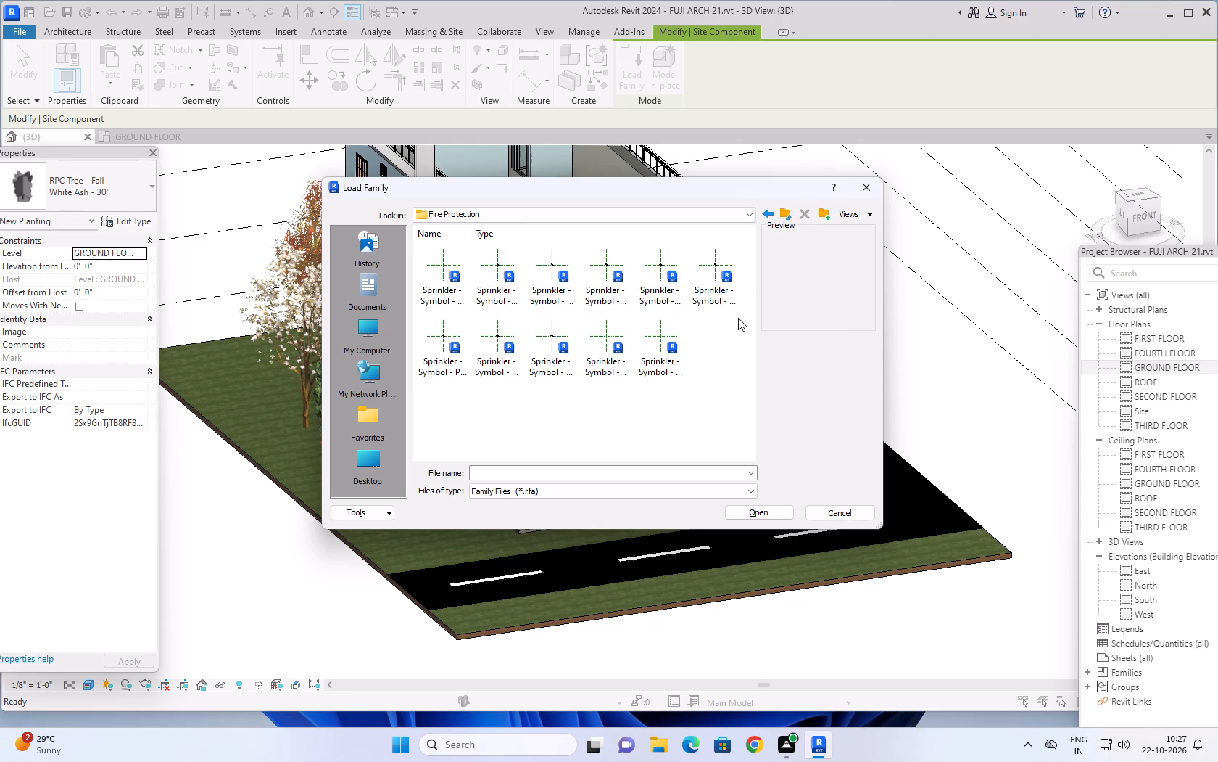
left_click(784, 215)
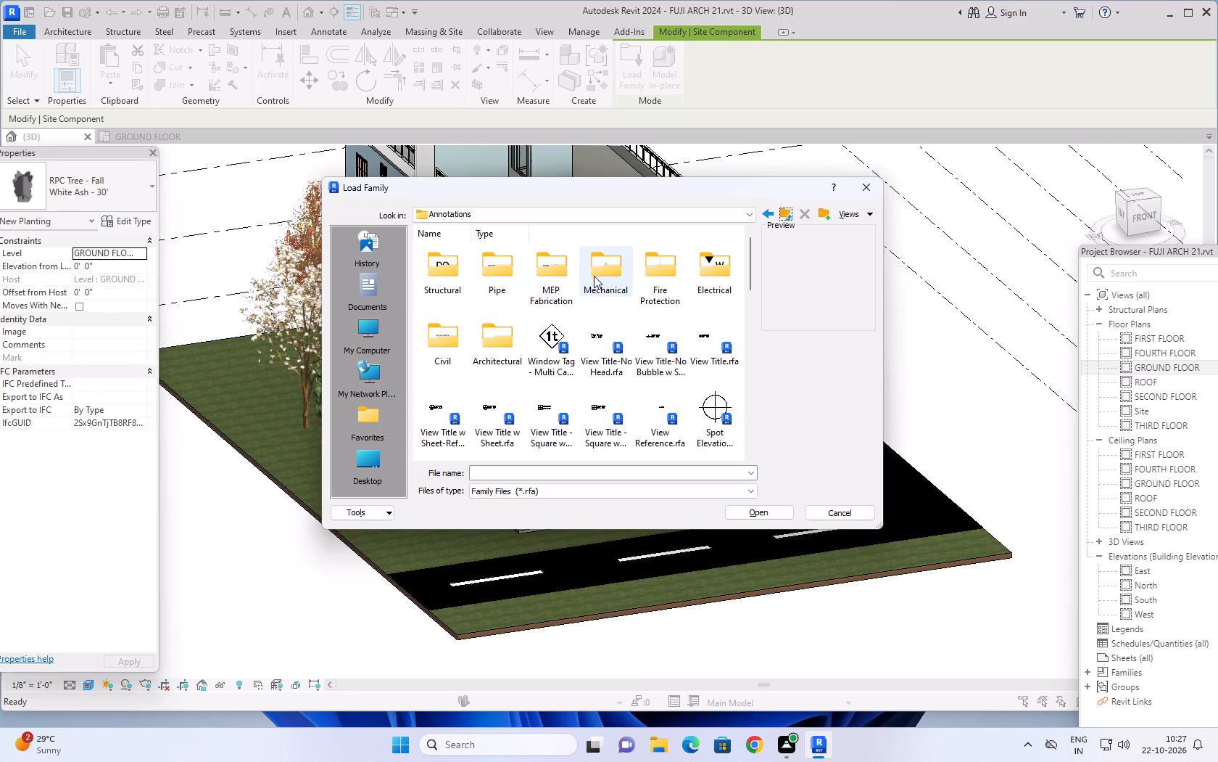
scroll(594, 274, "up", 3)
double_click(589, 261)
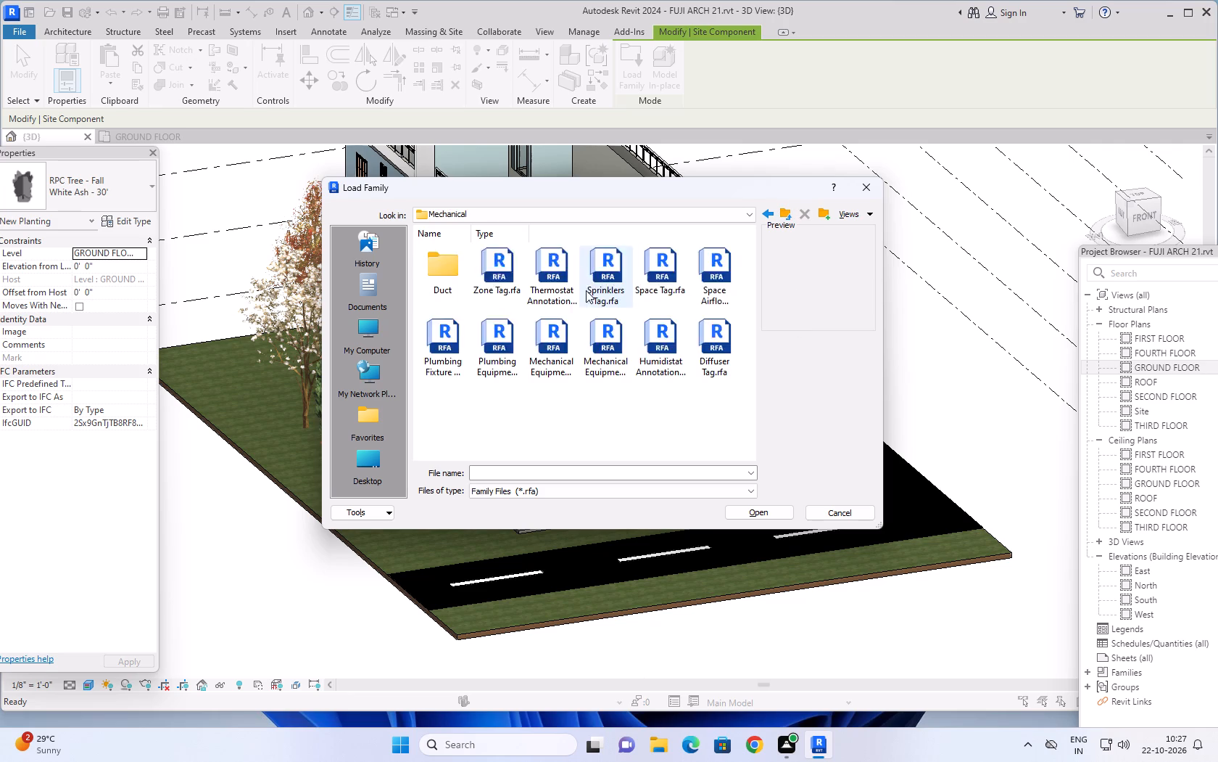
left_click(784, 212)
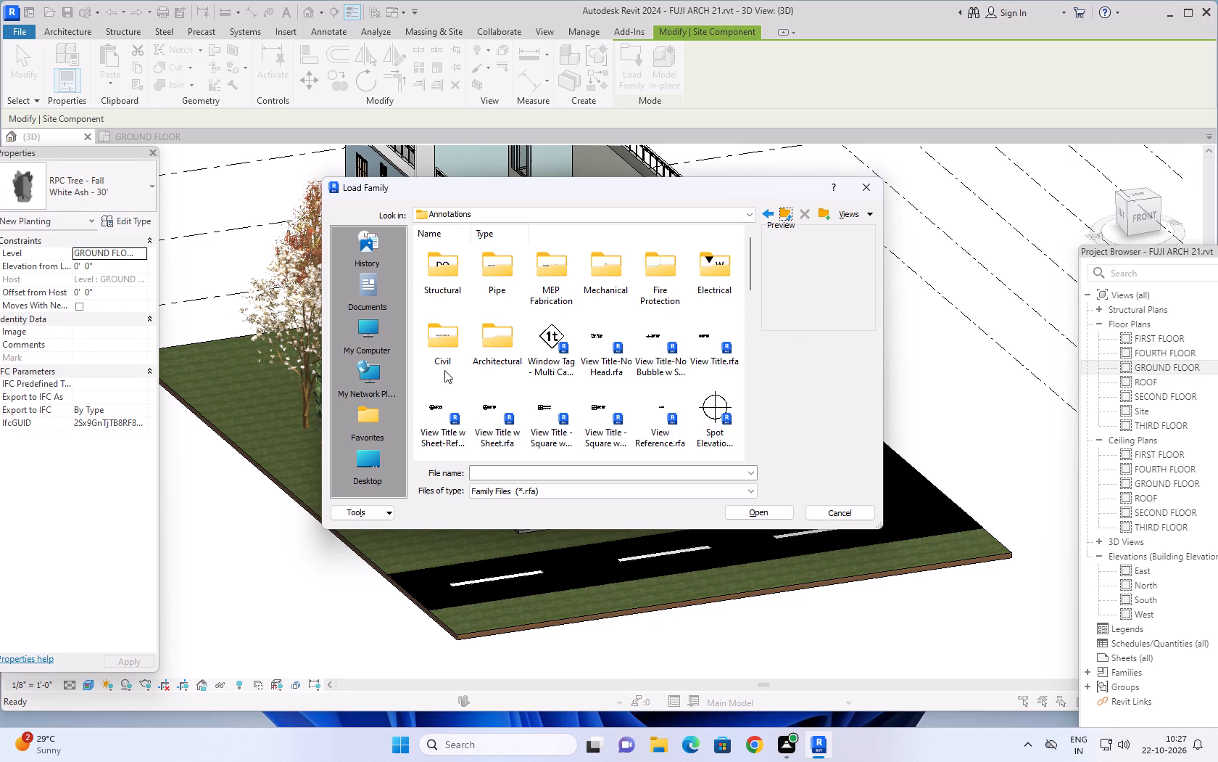
Look through the family files in the main Annotations folder once more for a usable component.
scroll(478, 364, "down", 9)
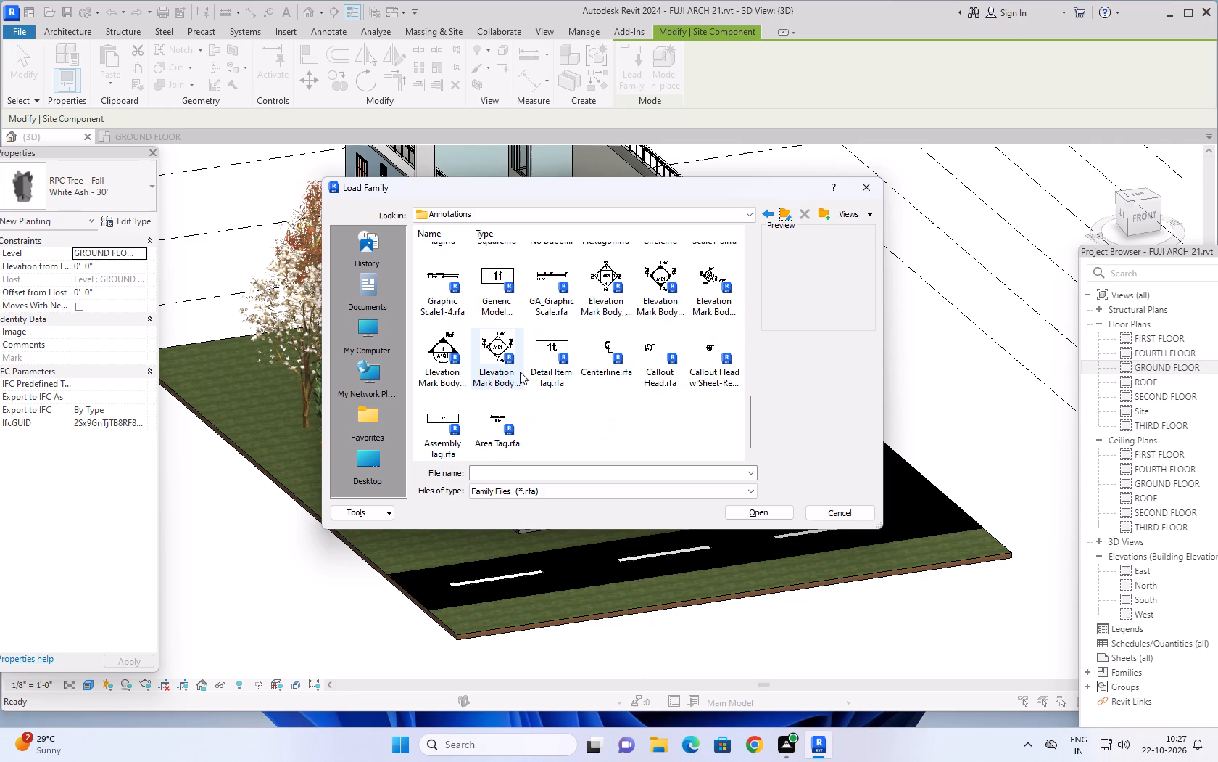
scroll(520, 372, "down", 2)
scroll(520, 372, "up", 15)
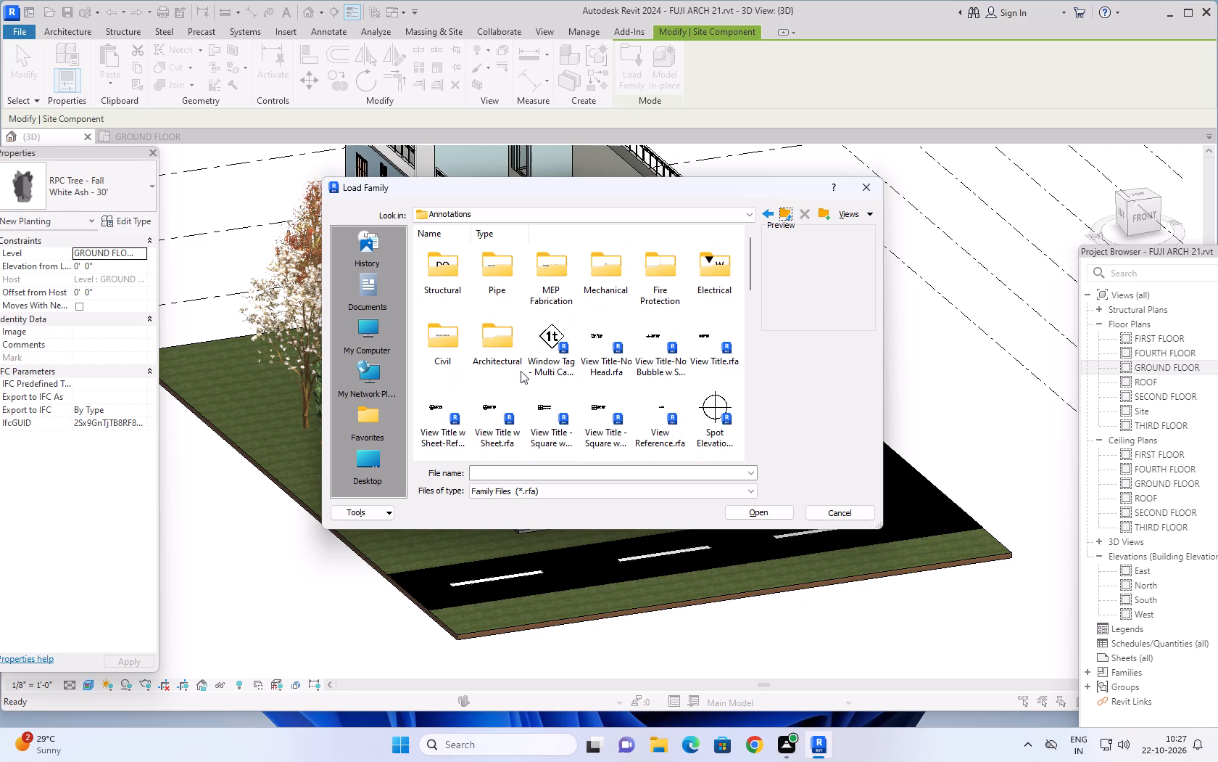
Return to the US library folder and look through the Detail Items folder for a suitable site component.
left_click(787, 210)
scroll(589, 322, "up", 3)
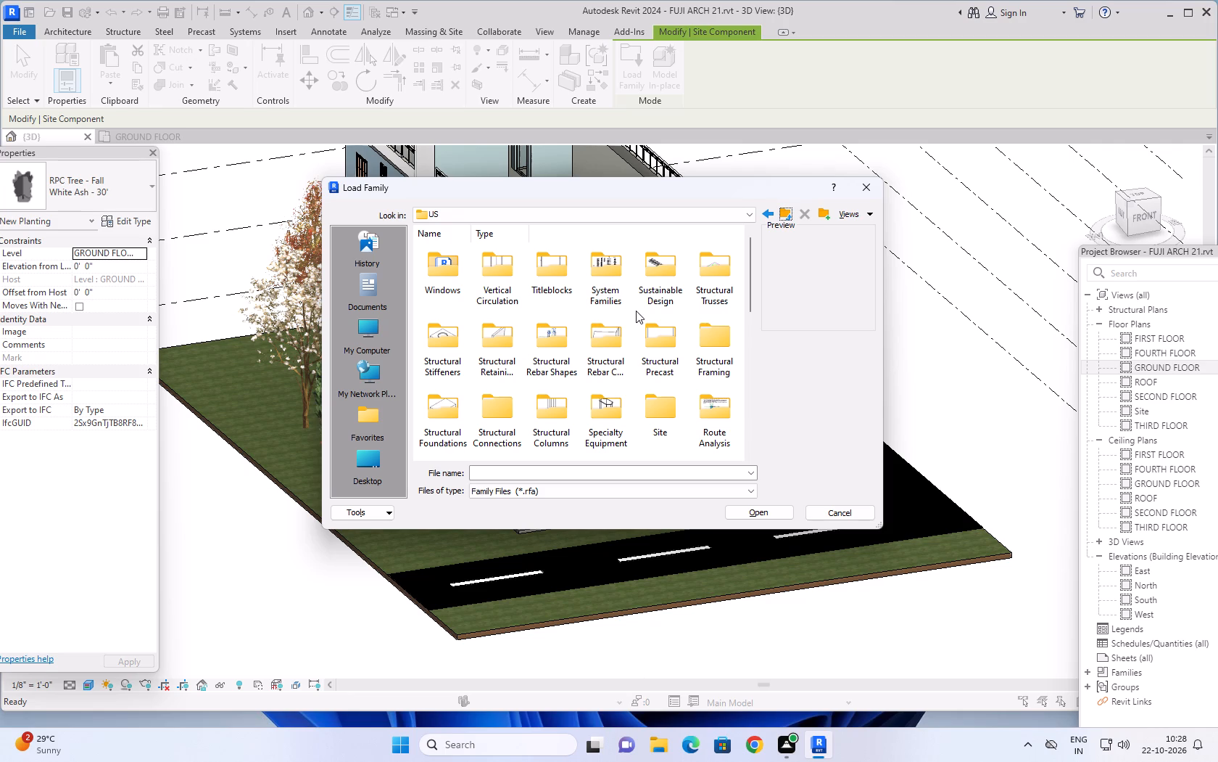
scroll(671, 377, "down", 1)
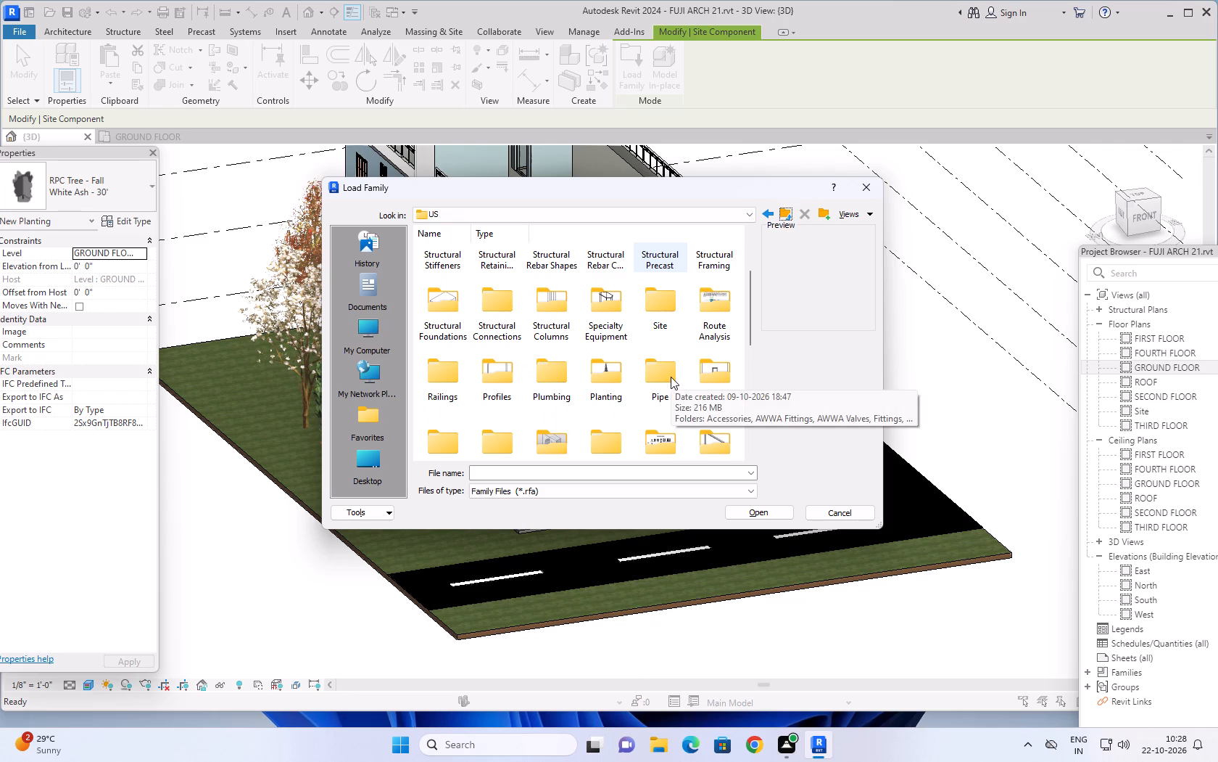
scroll(669, 382, "down", 1)
double_click(731, 415)
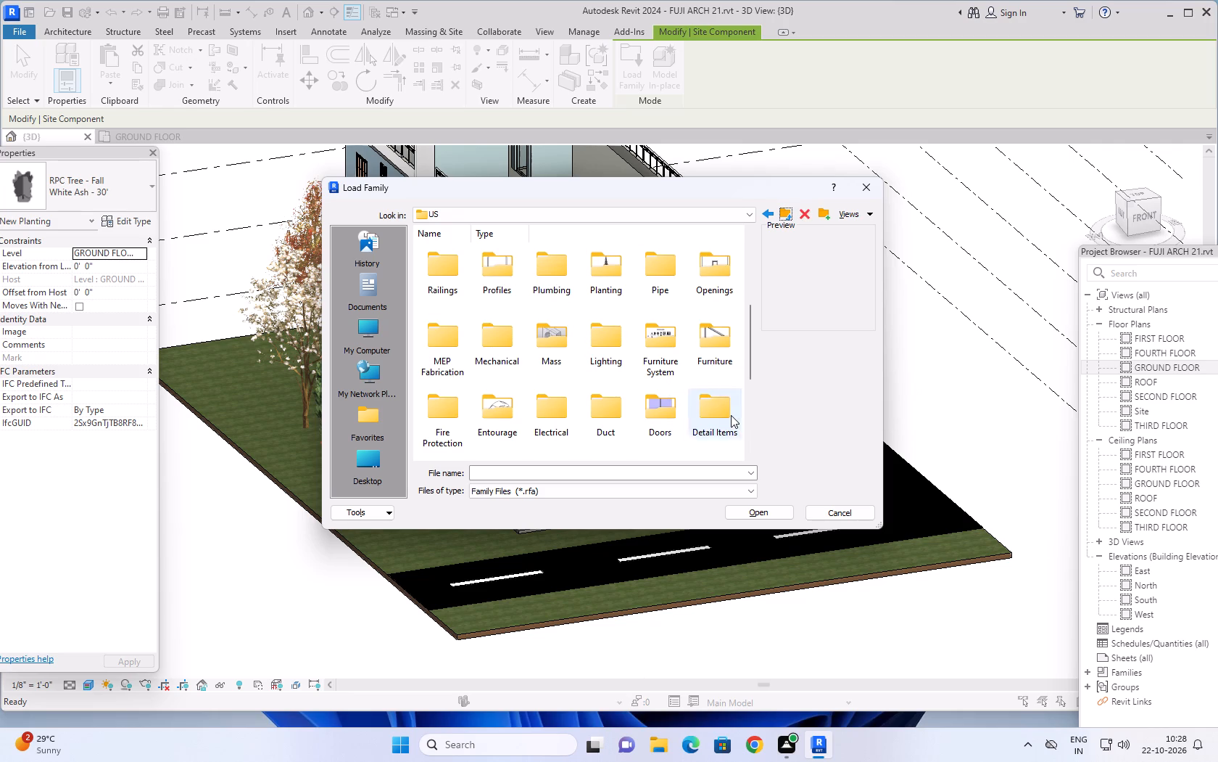
scroll(490, 323, "down", 3)
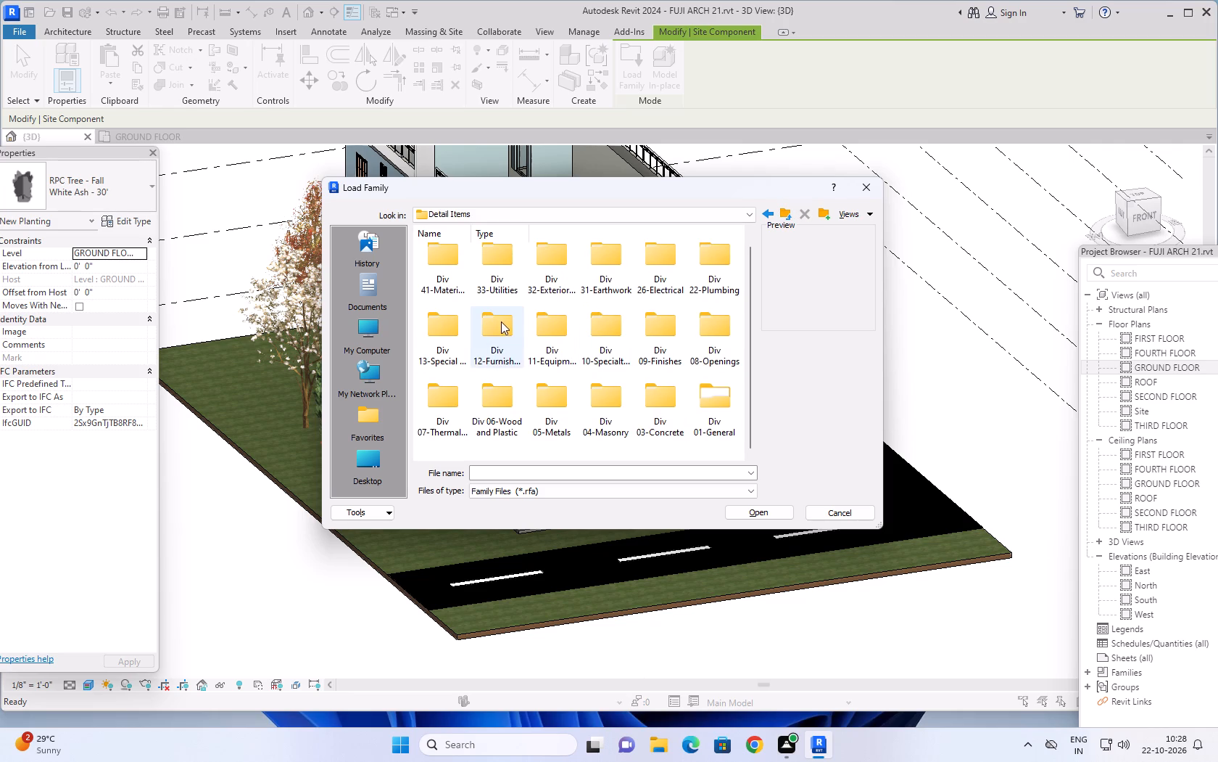
scroll(501, 321, "down", 4)
scroll(548, 341, "up", 5)
scroll(552, 345, "down", 3)
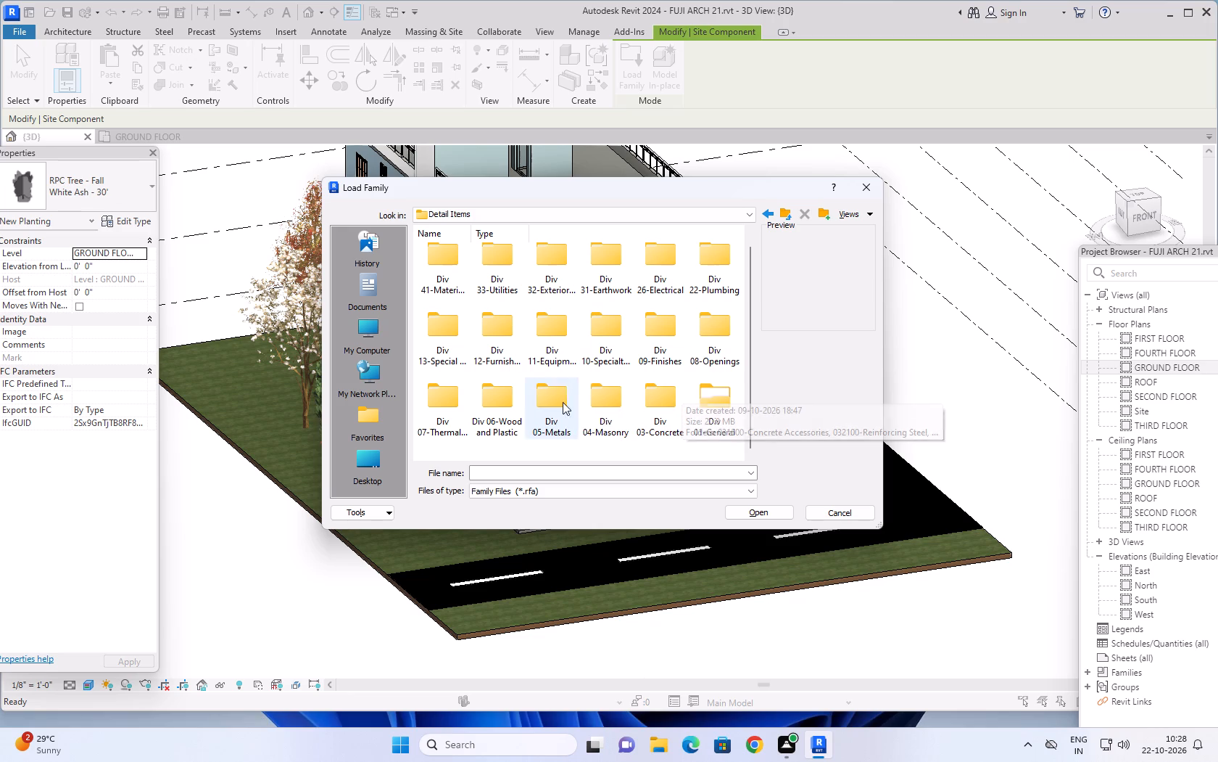
left_click(790, 208)
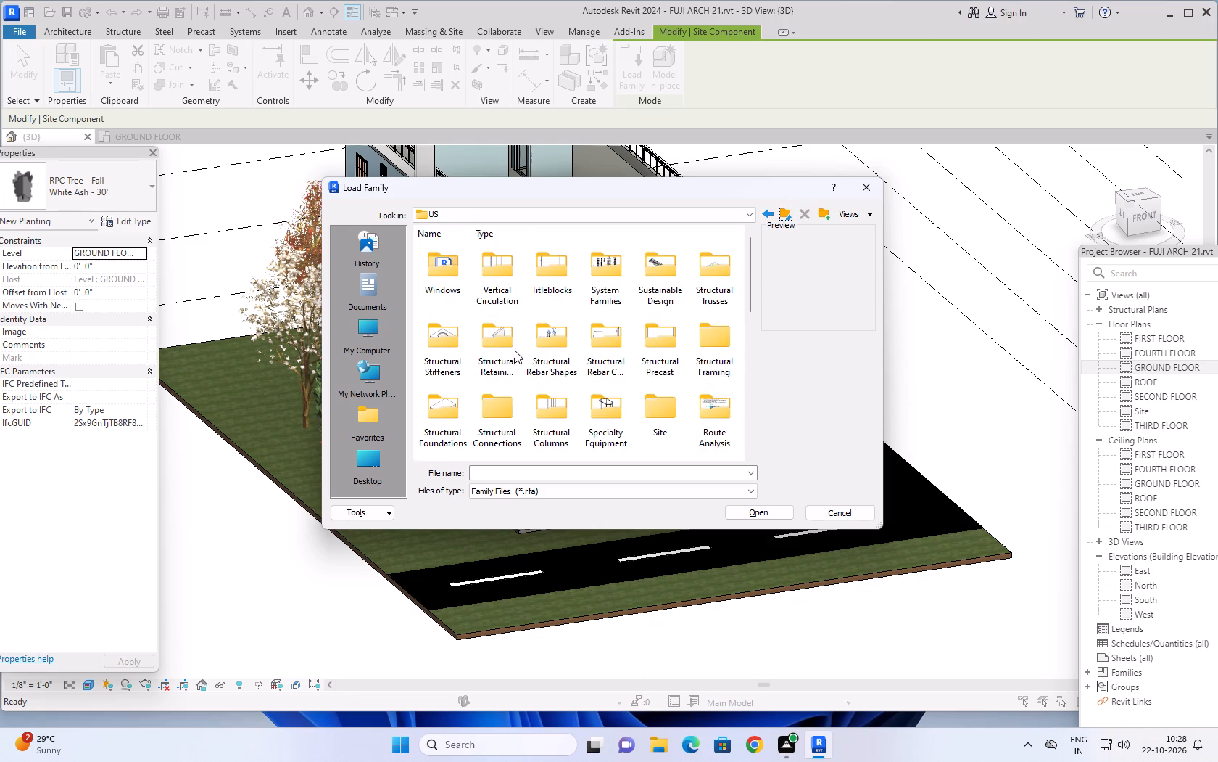
Look through the Wall Cabinets, Shelving and Base Cabinets subfolders of Casework, then return to the US folder.
scroll(515, 350, "down", 6)
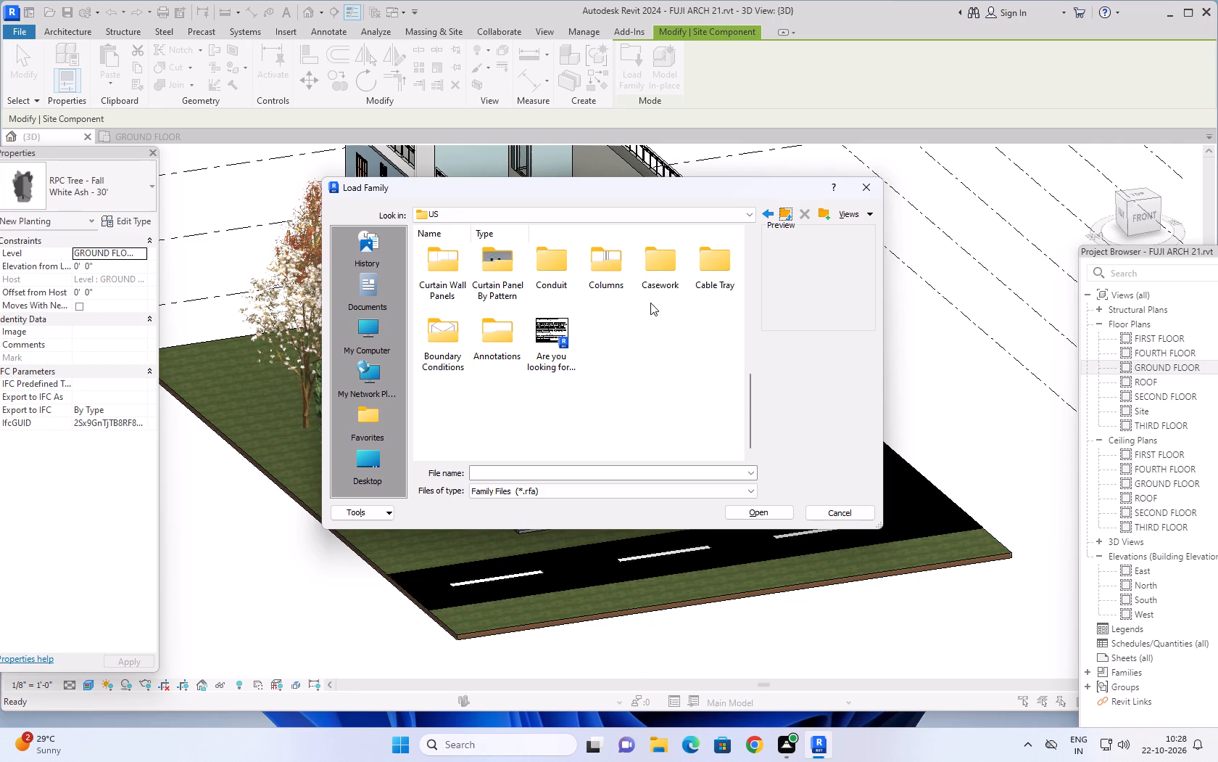
double_click(660, 269)
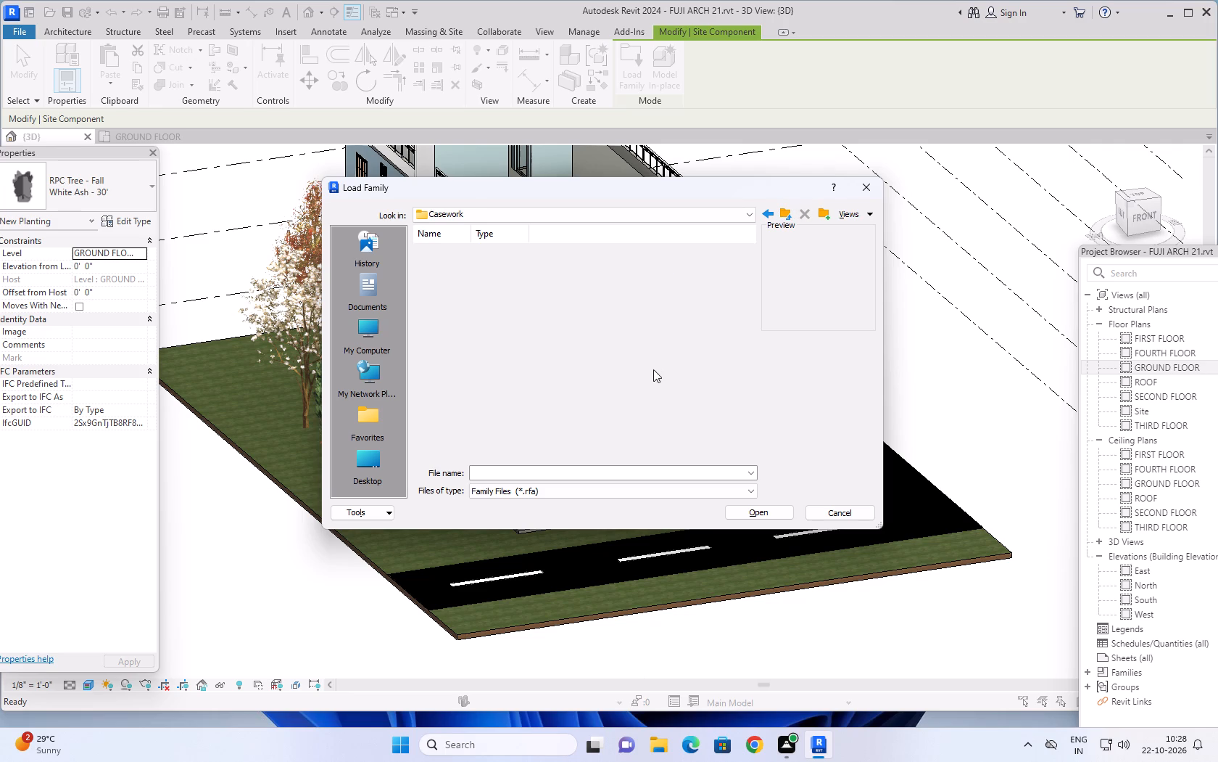
double_click(455, 280)
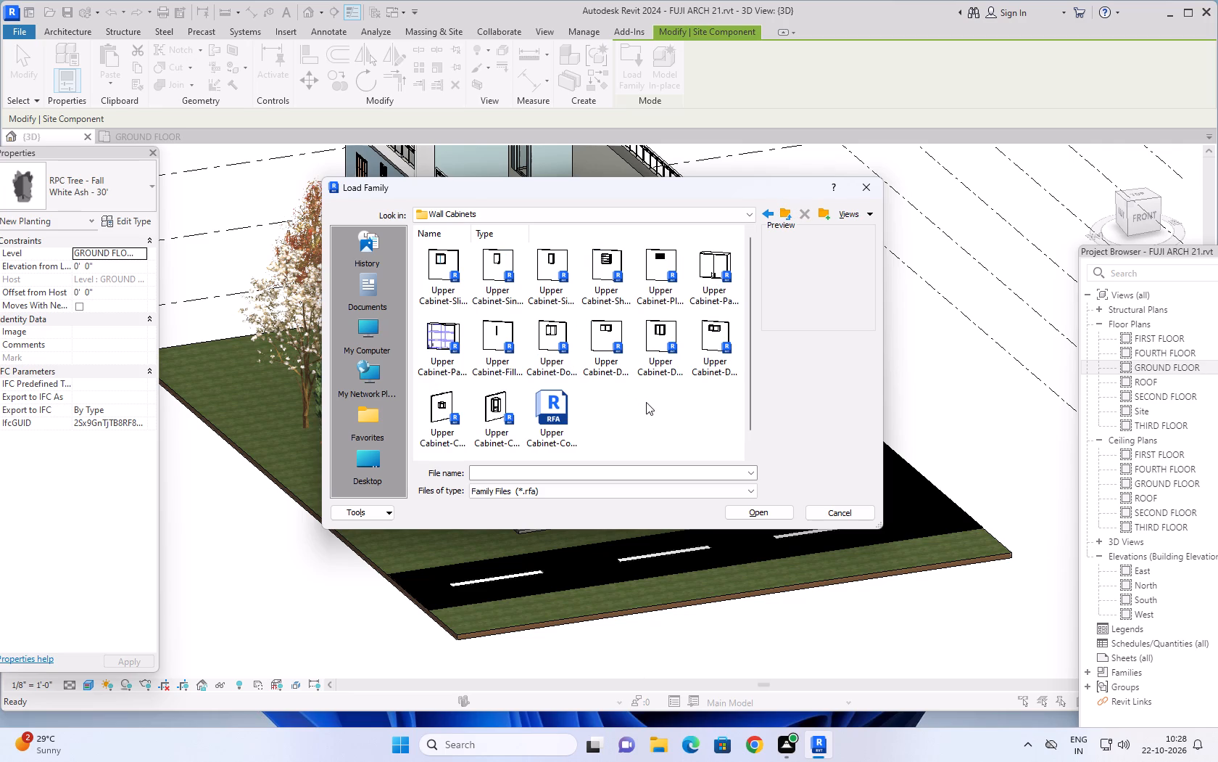
left_click(781, 214)
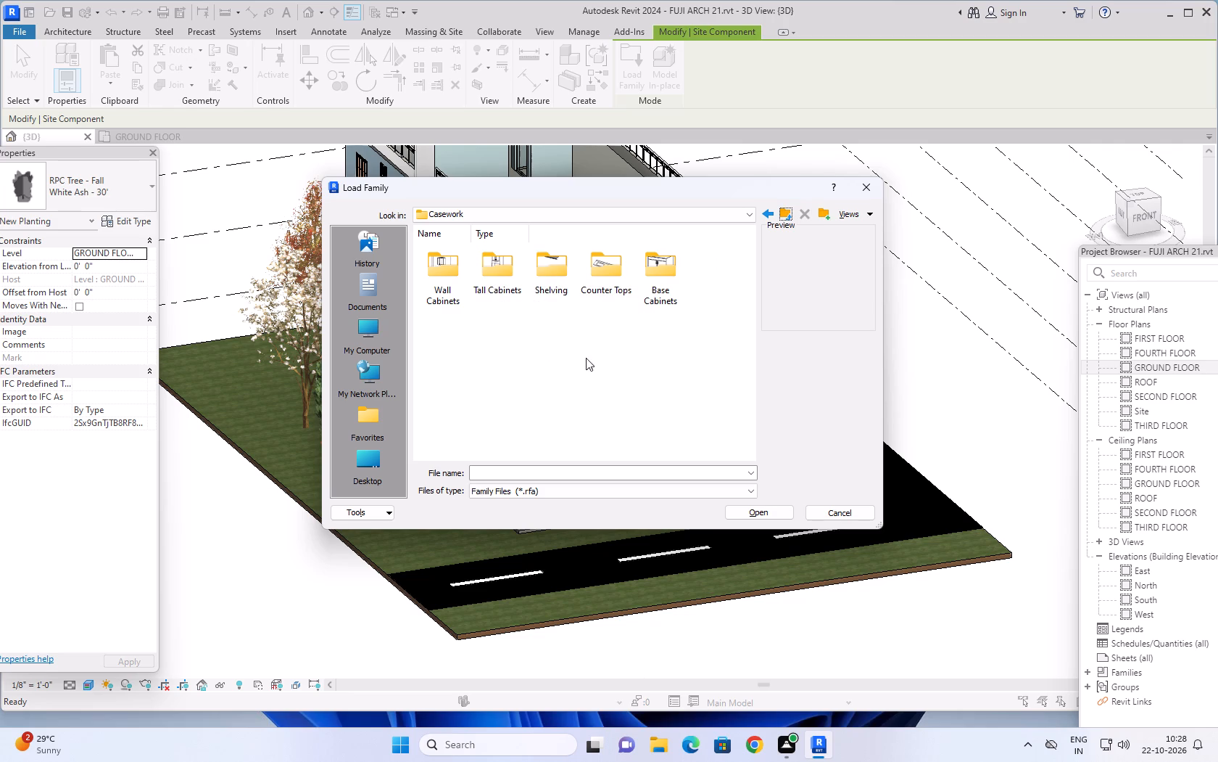
double_click(559, 274)
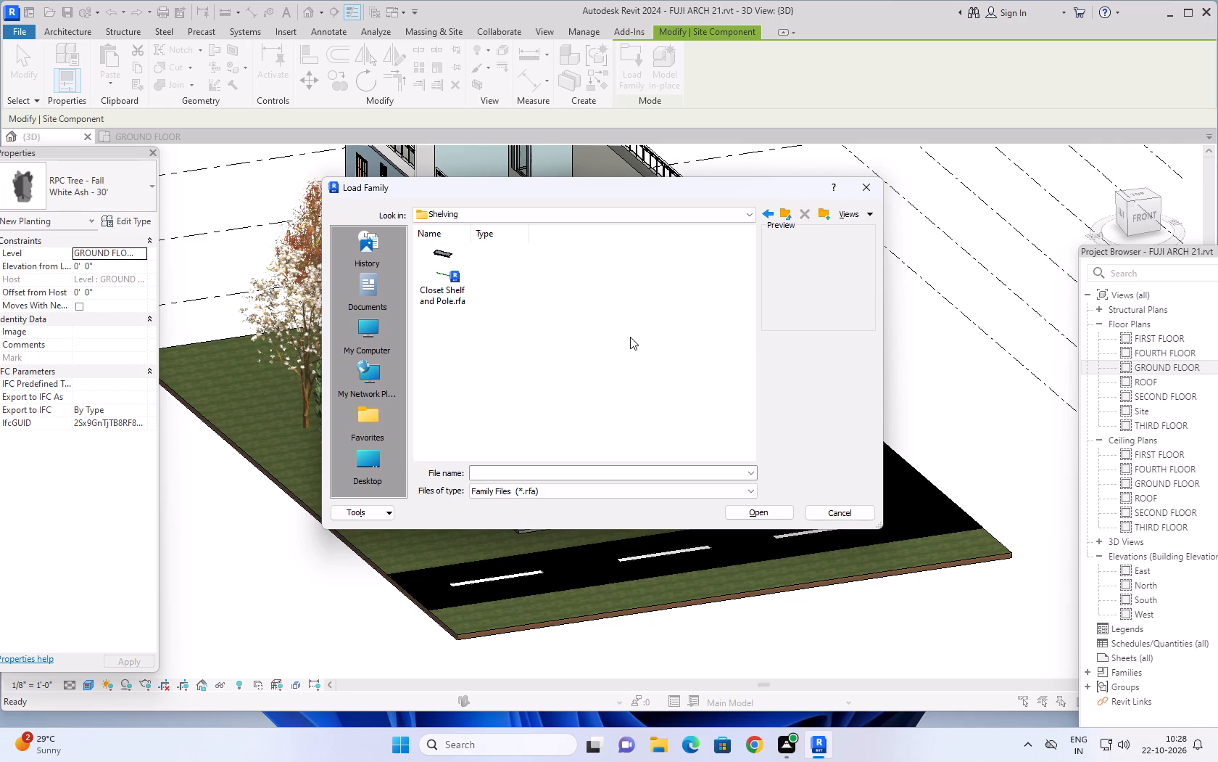
left_click(788, 213)
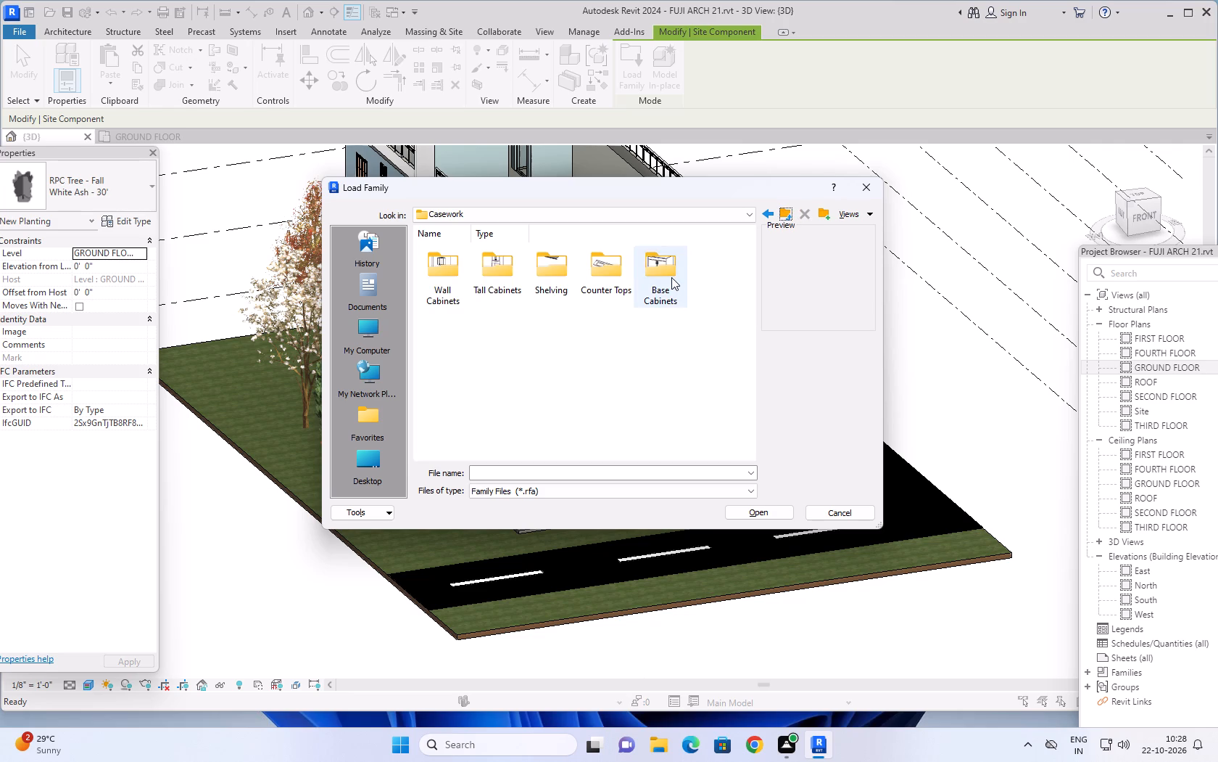
double_click(671, 277)
scroll(608, 320, "down", 2)
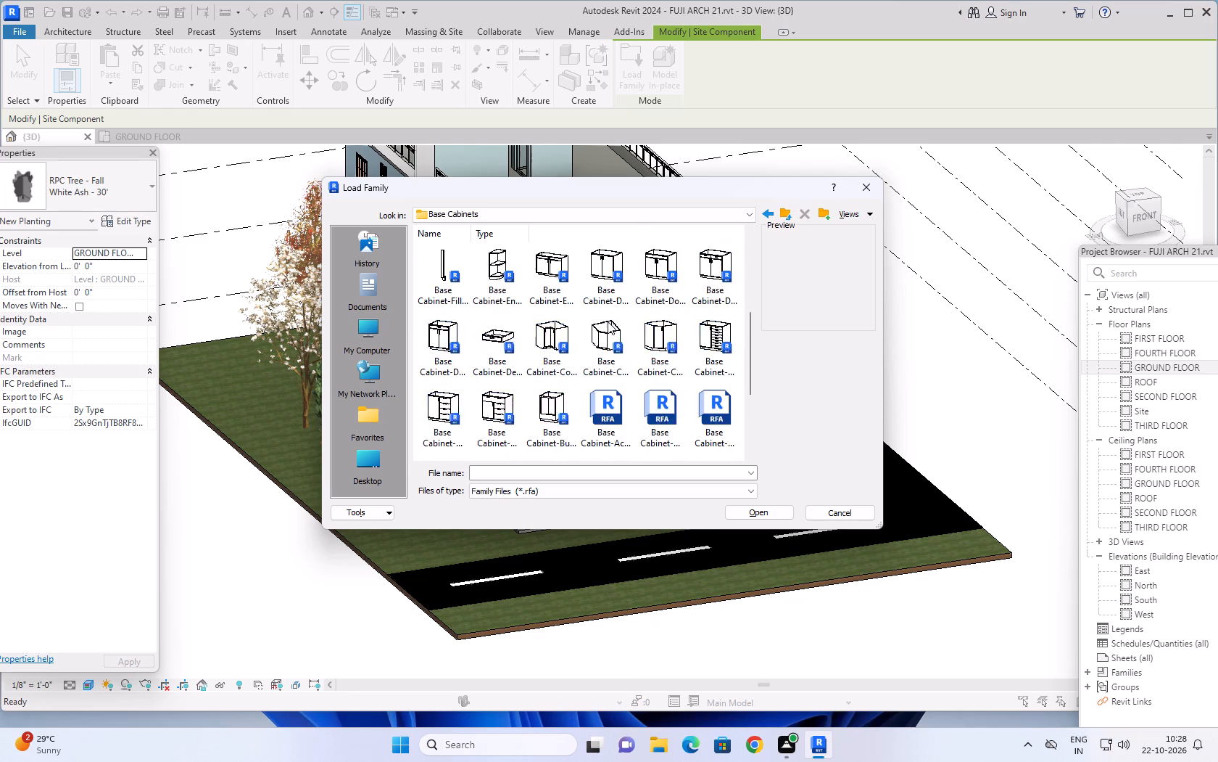
scroll(608, 321, "down", 4)
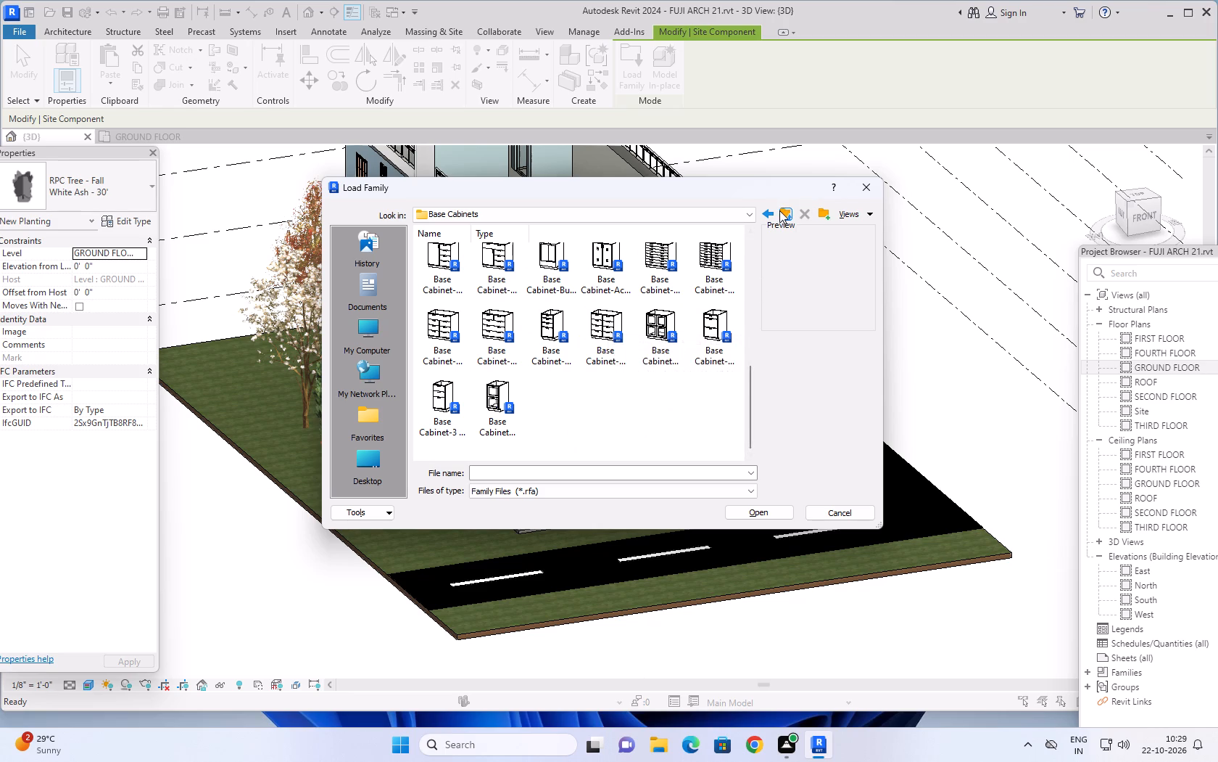
left_click(782, 211)
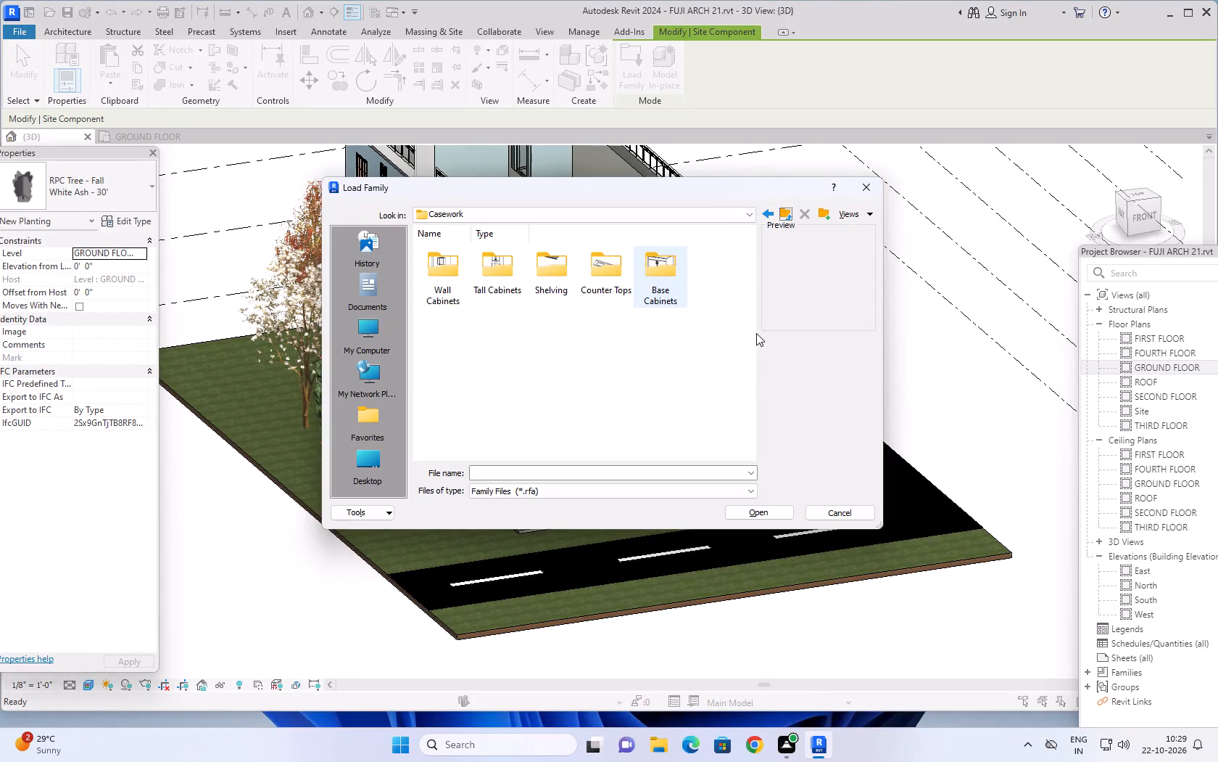
left_click(786, 213)
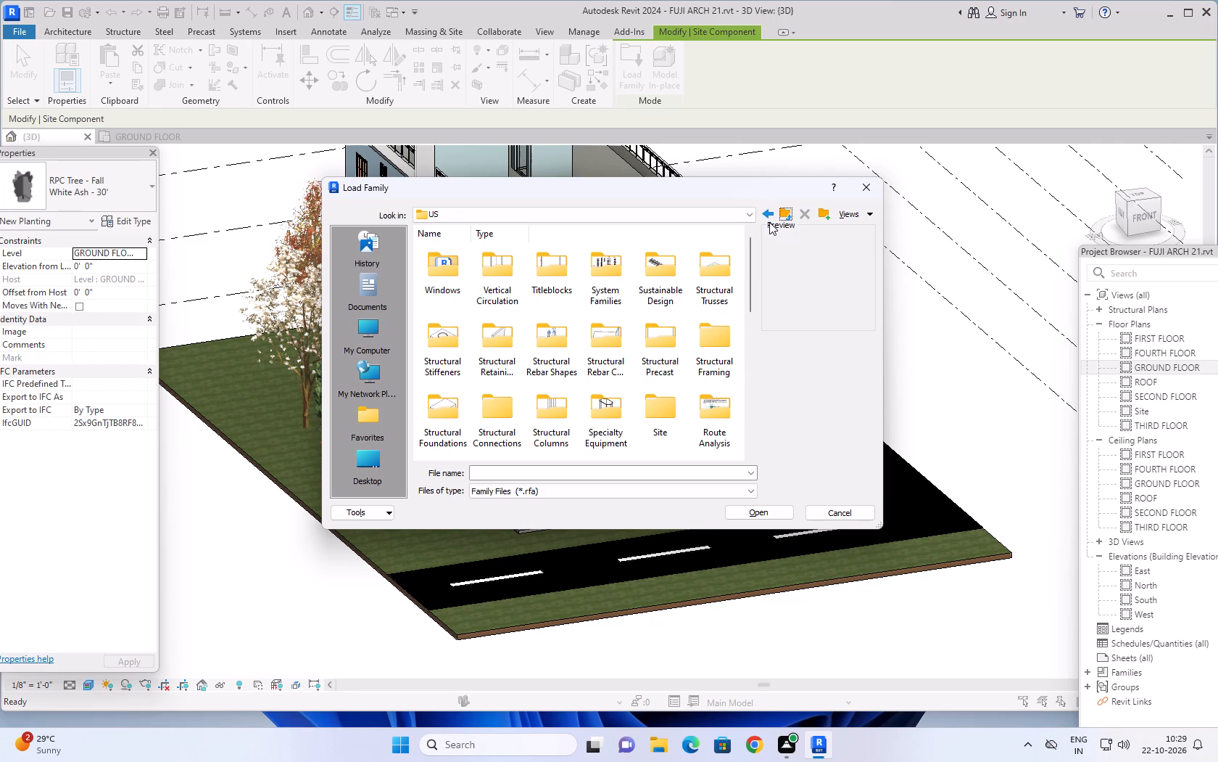
Check the Site and Planting folders of the US library for a usable component family.
double_click(674, 403)
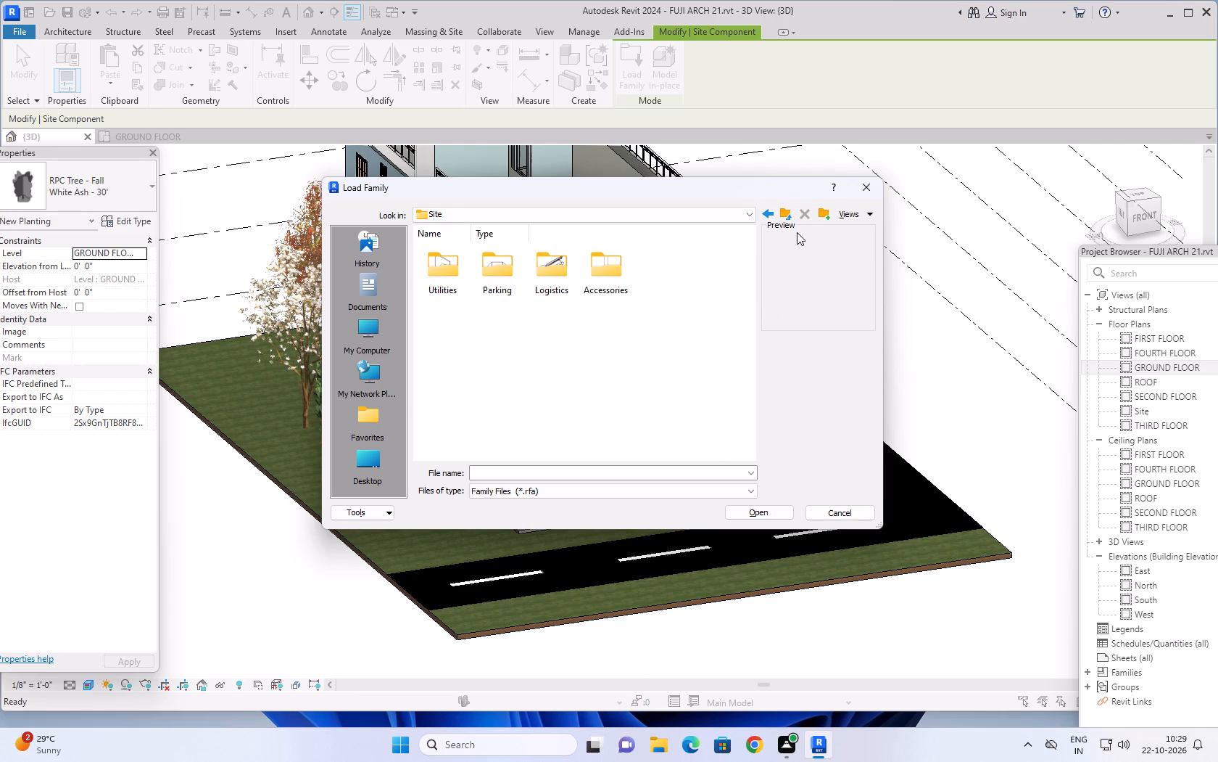
left_click(784, 205)
left_click(784, 212)
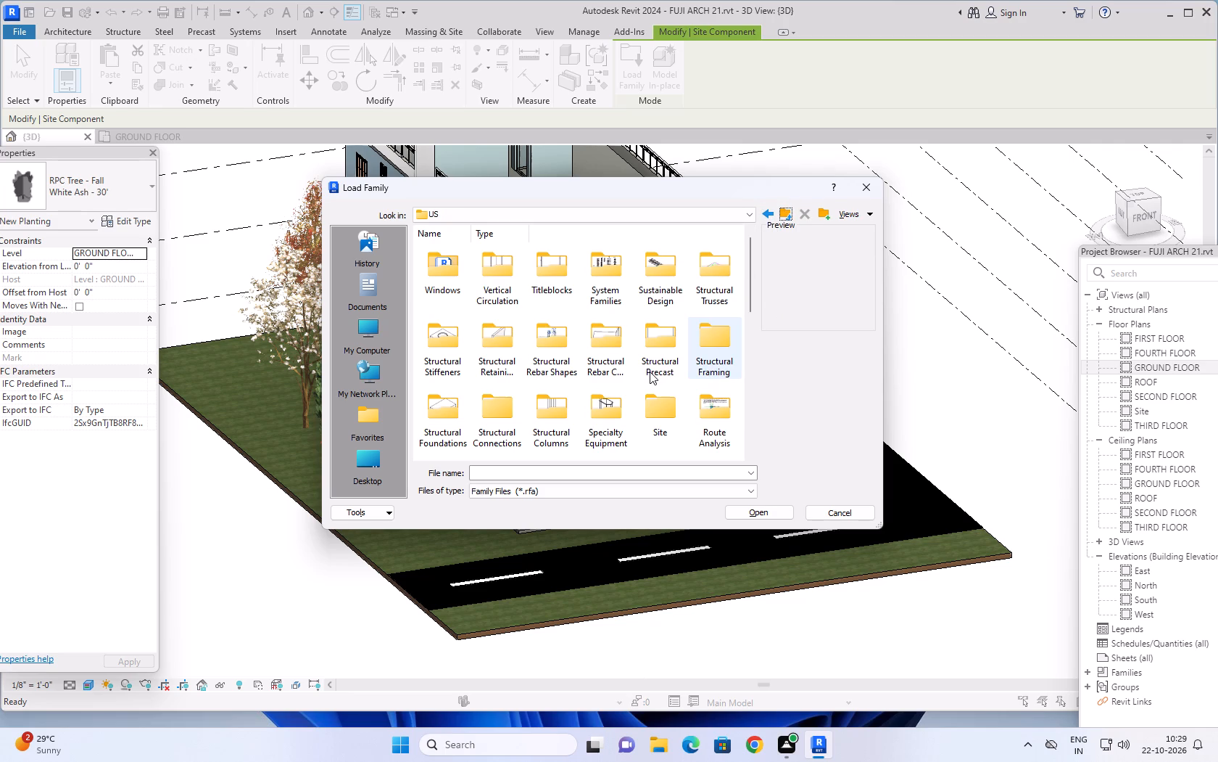
scroll(658, 362, "down", 1)
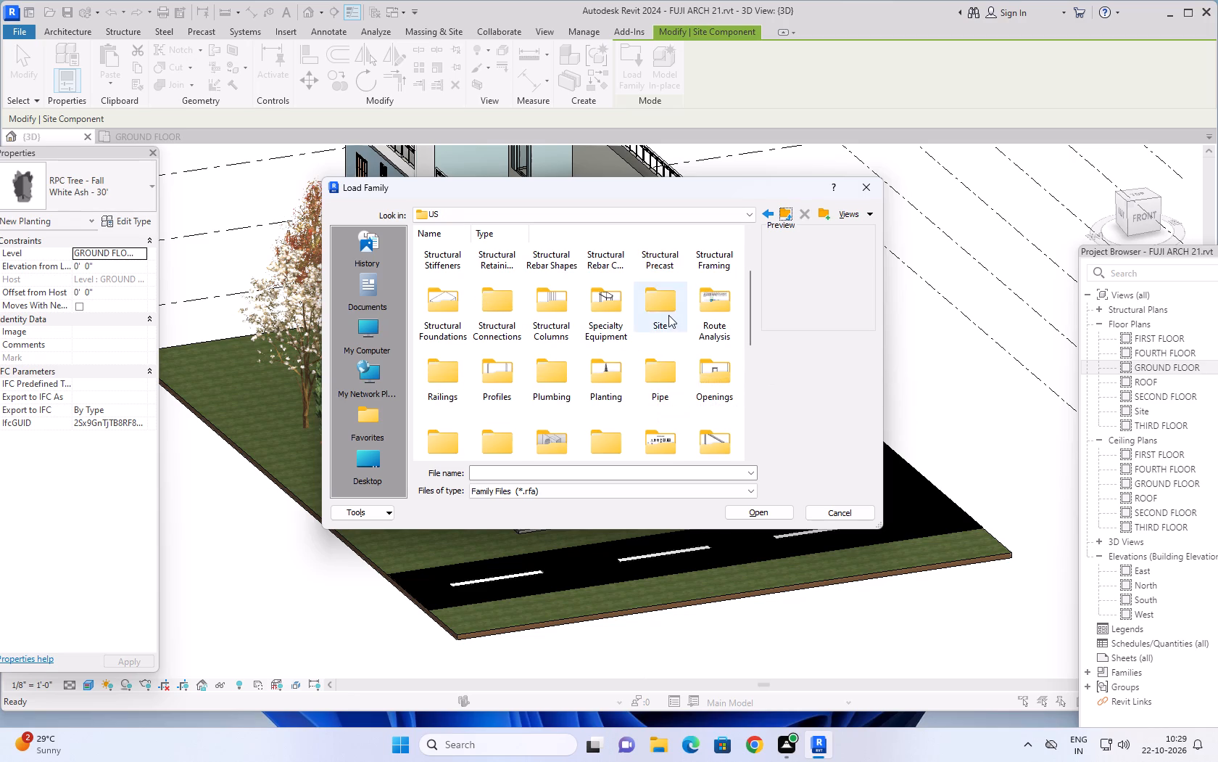
double_click(668, 315)
left_click(789, 213)
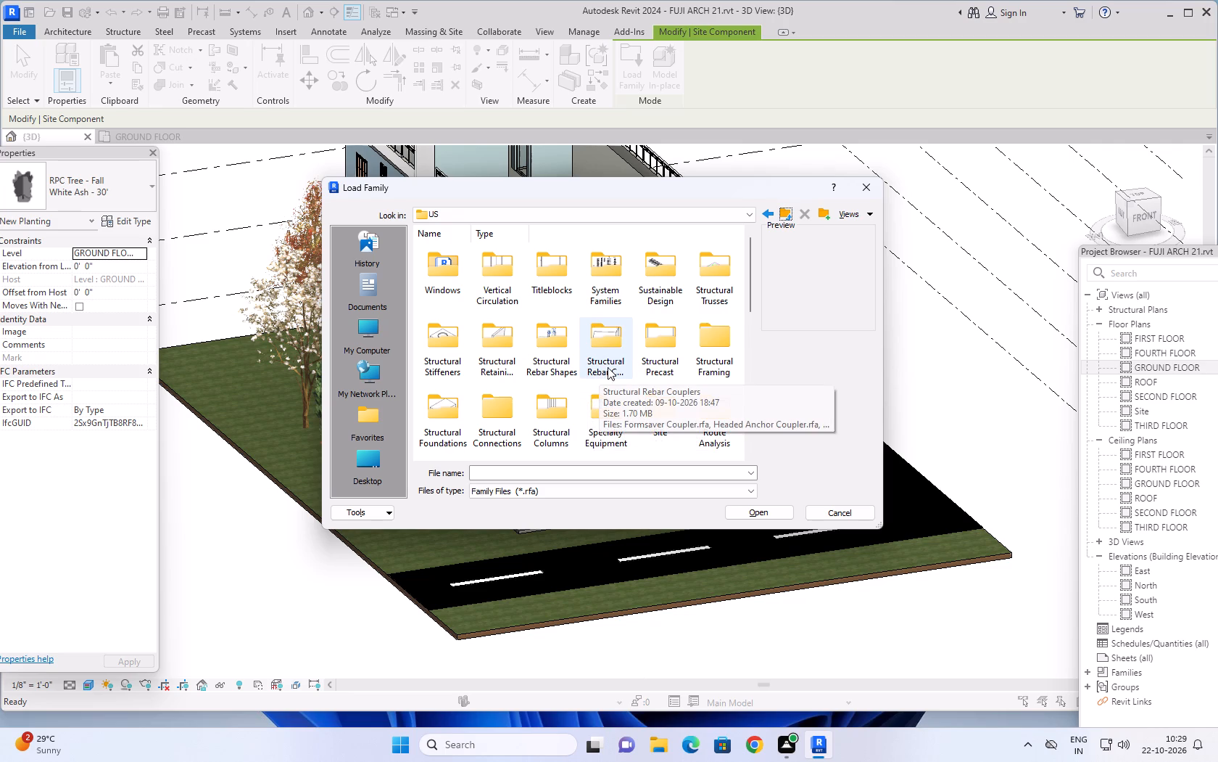
scroll(599, 370, "down", 1)
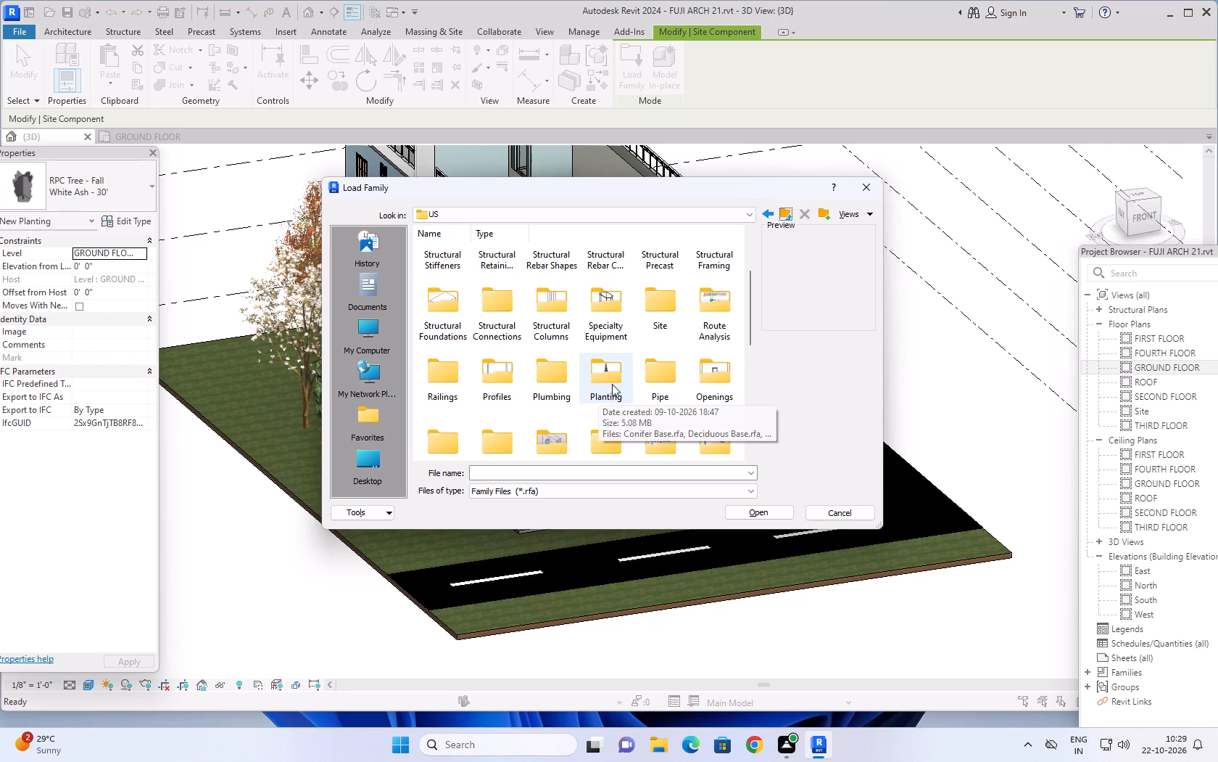
double_click(616, 376)
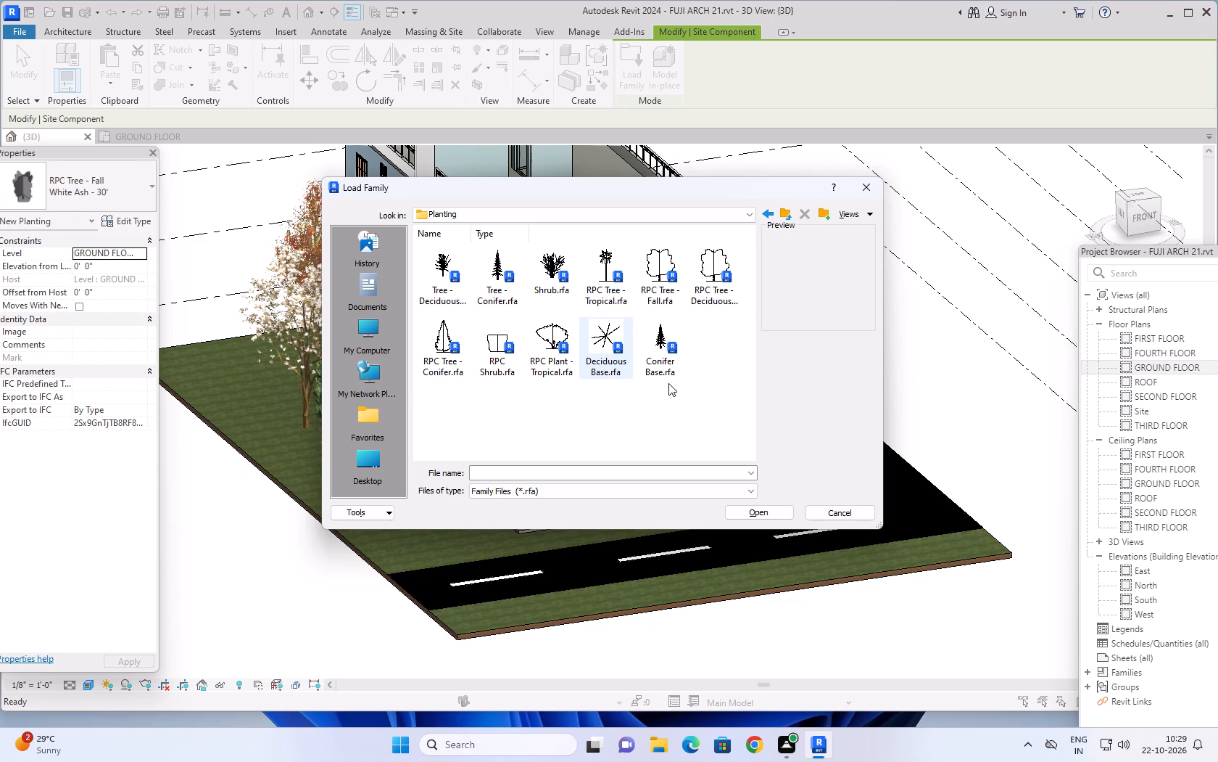
left_click(783, 213)
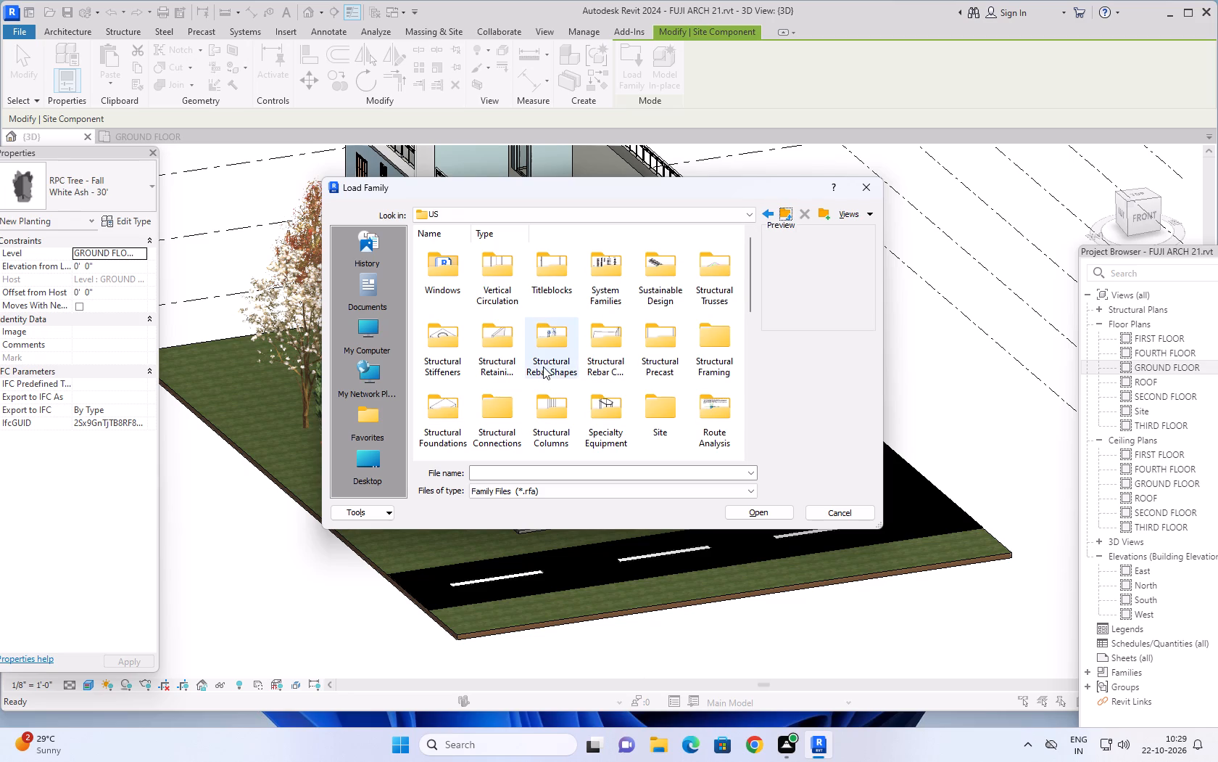
Check the Openings and Casework folders of the US library for a suitable family.
scroll(546, 366, "down", 1)
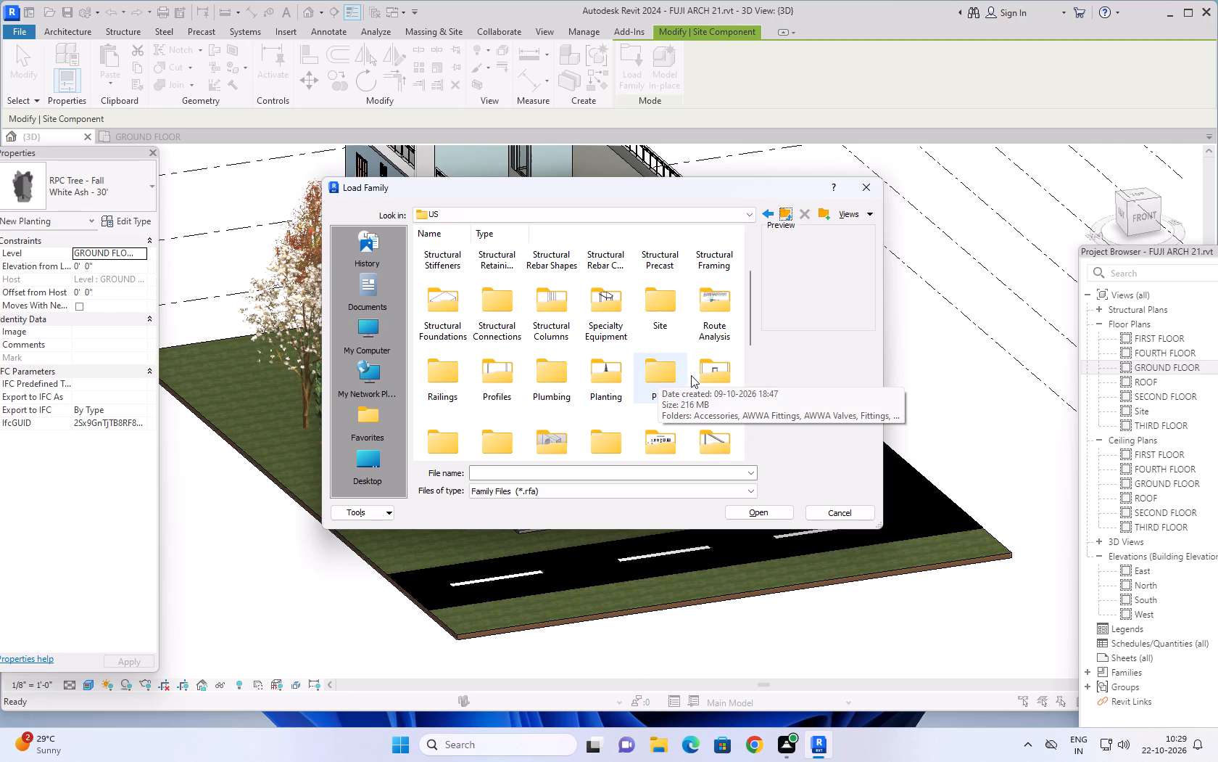
scroll(594, 398, "down", 1)
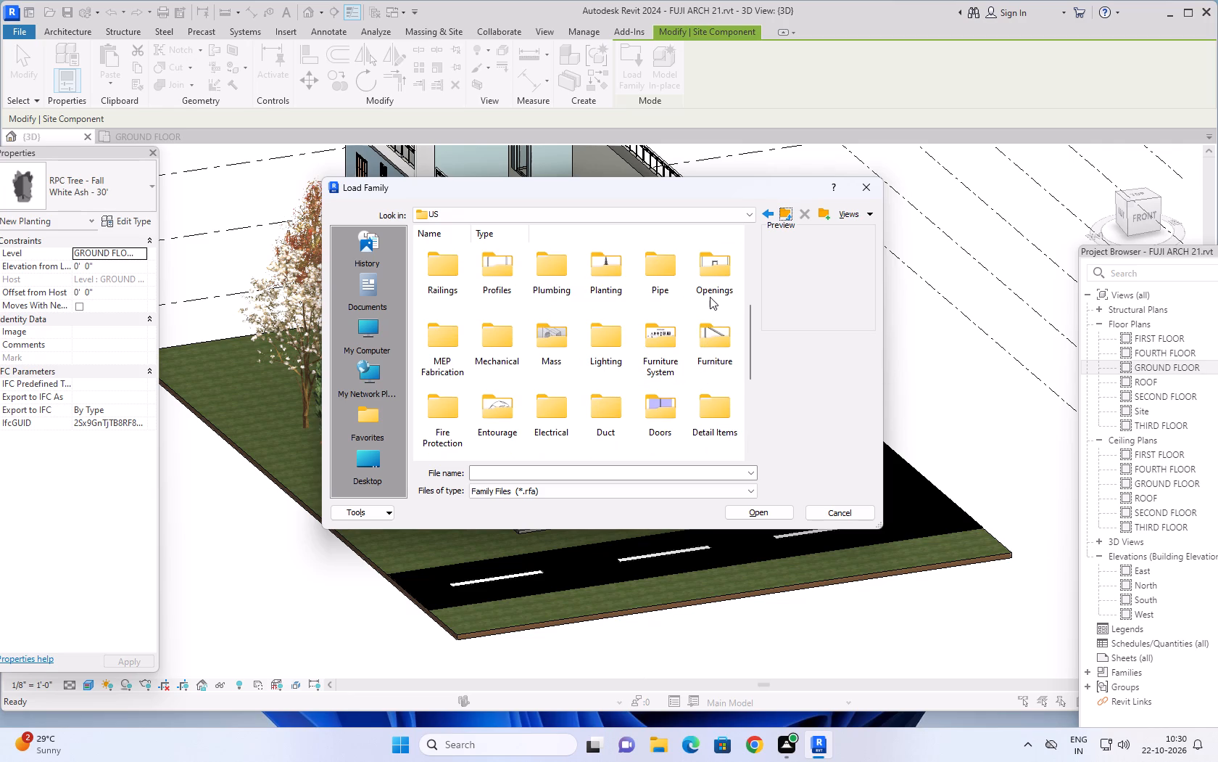
left_click(713, 276)
double_click(713, 275)
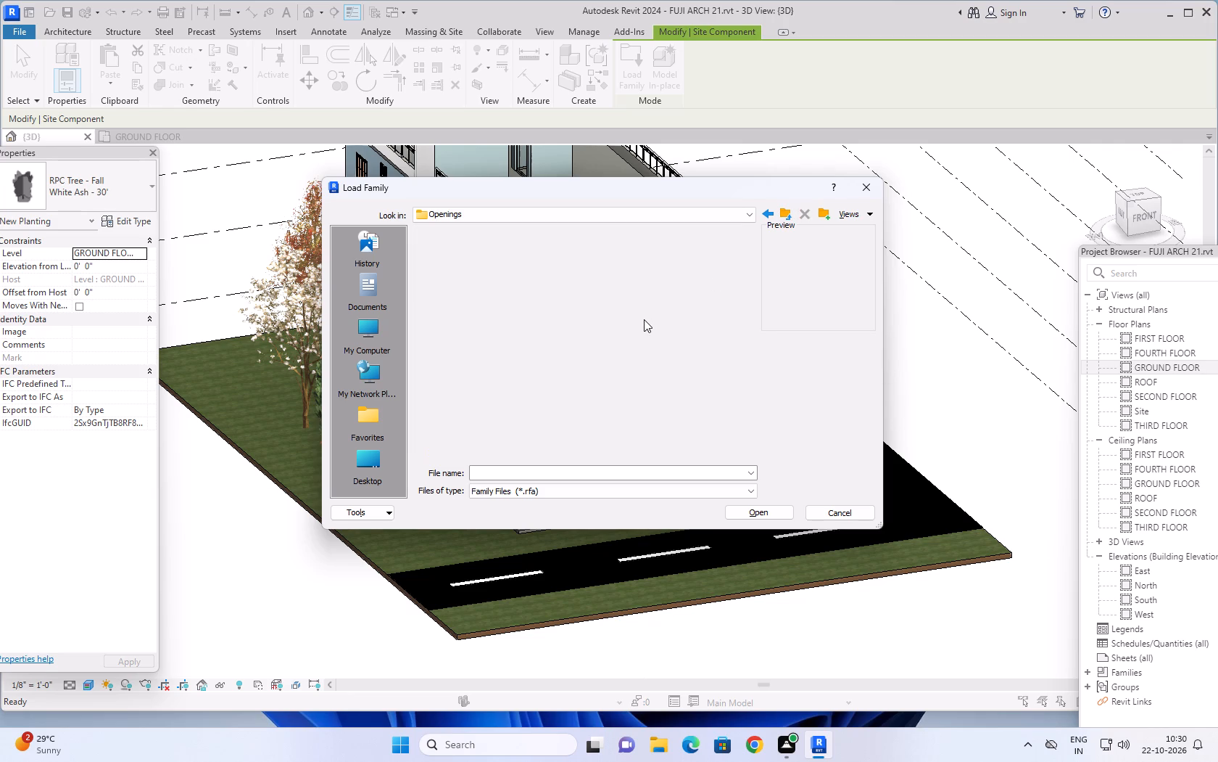
left_click(786, 208)
scroll(600, 322, "down", 2)
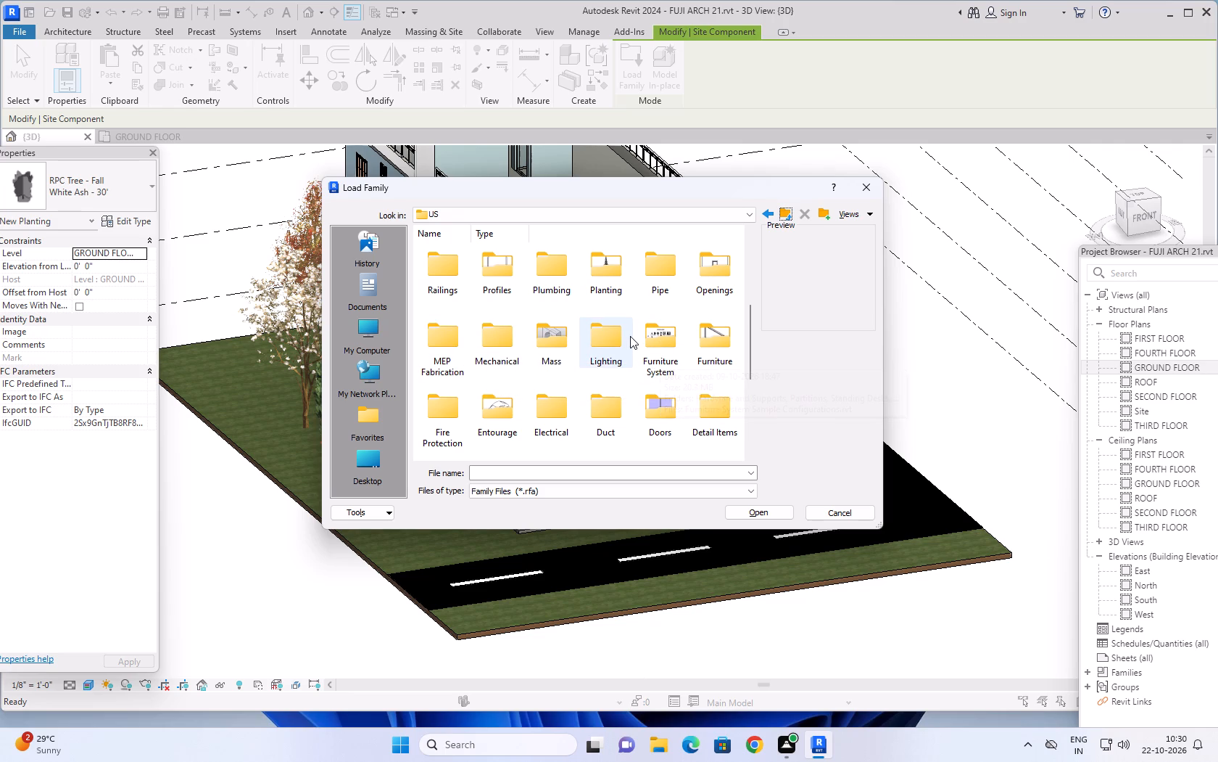
scroll(636, 363, "down", 1)
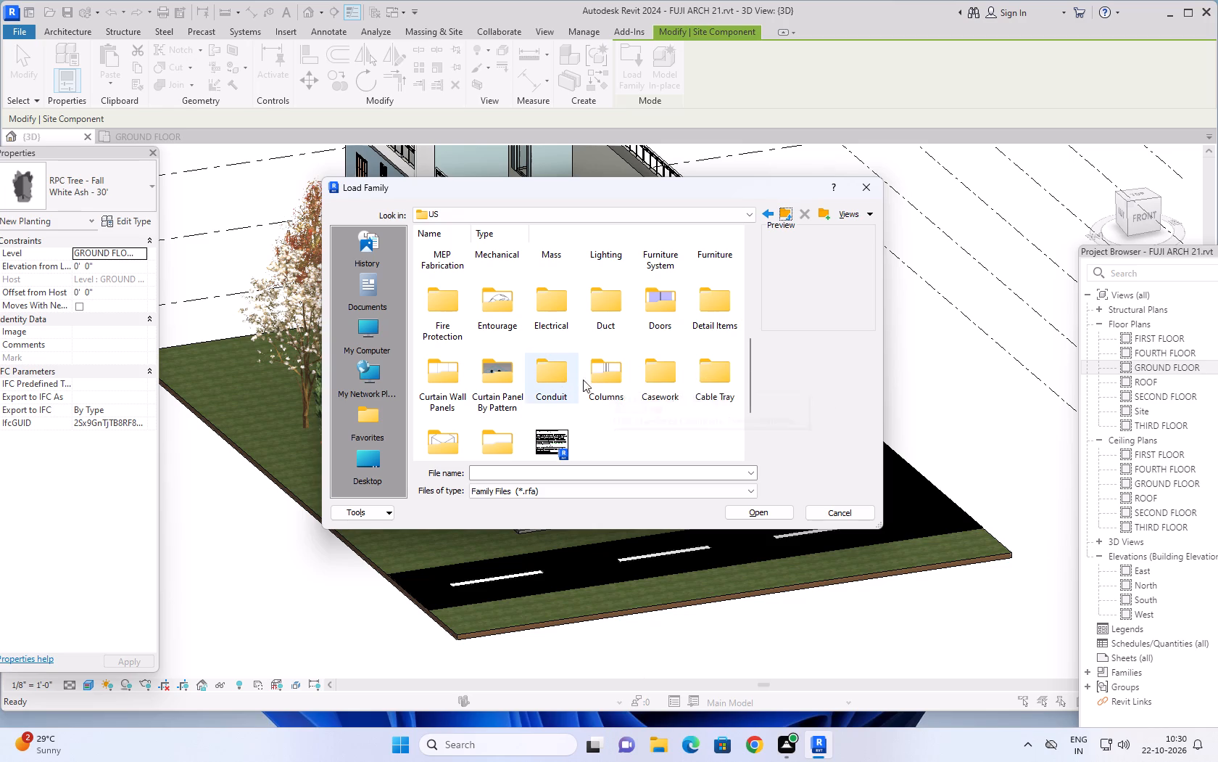
double_click(667, 379)
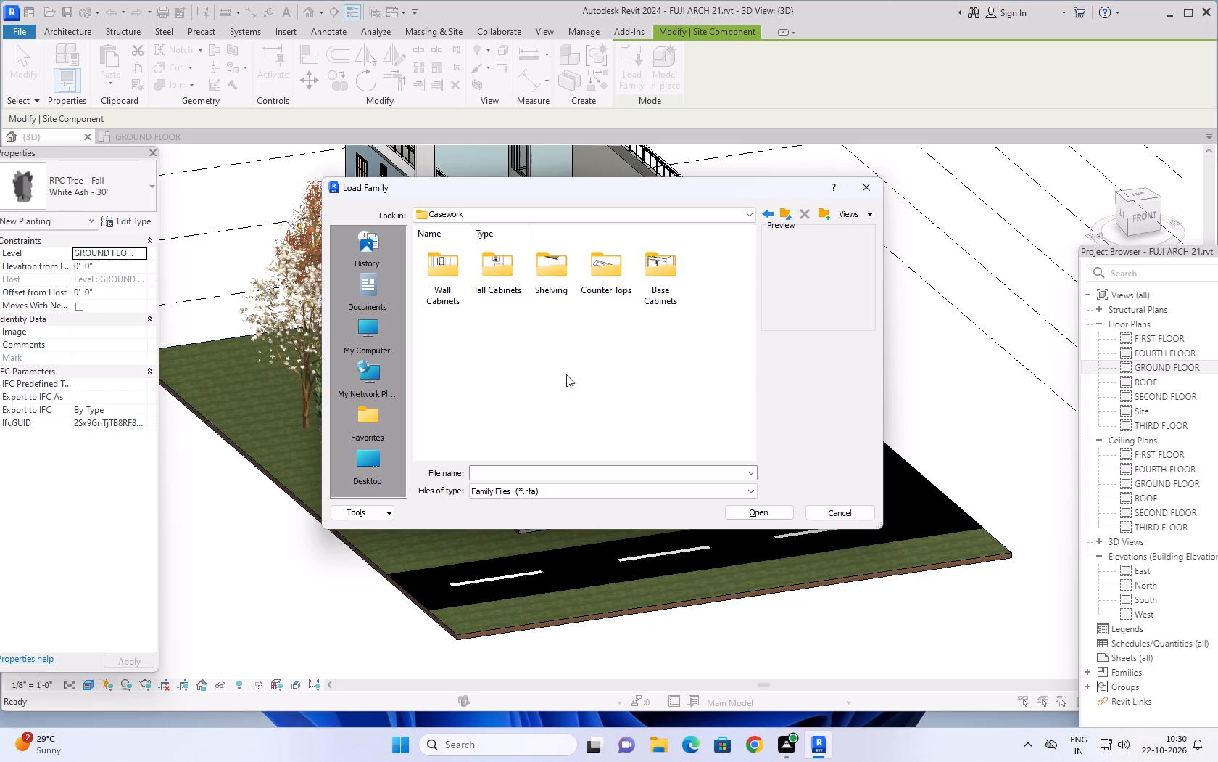
left_click(782, 211)
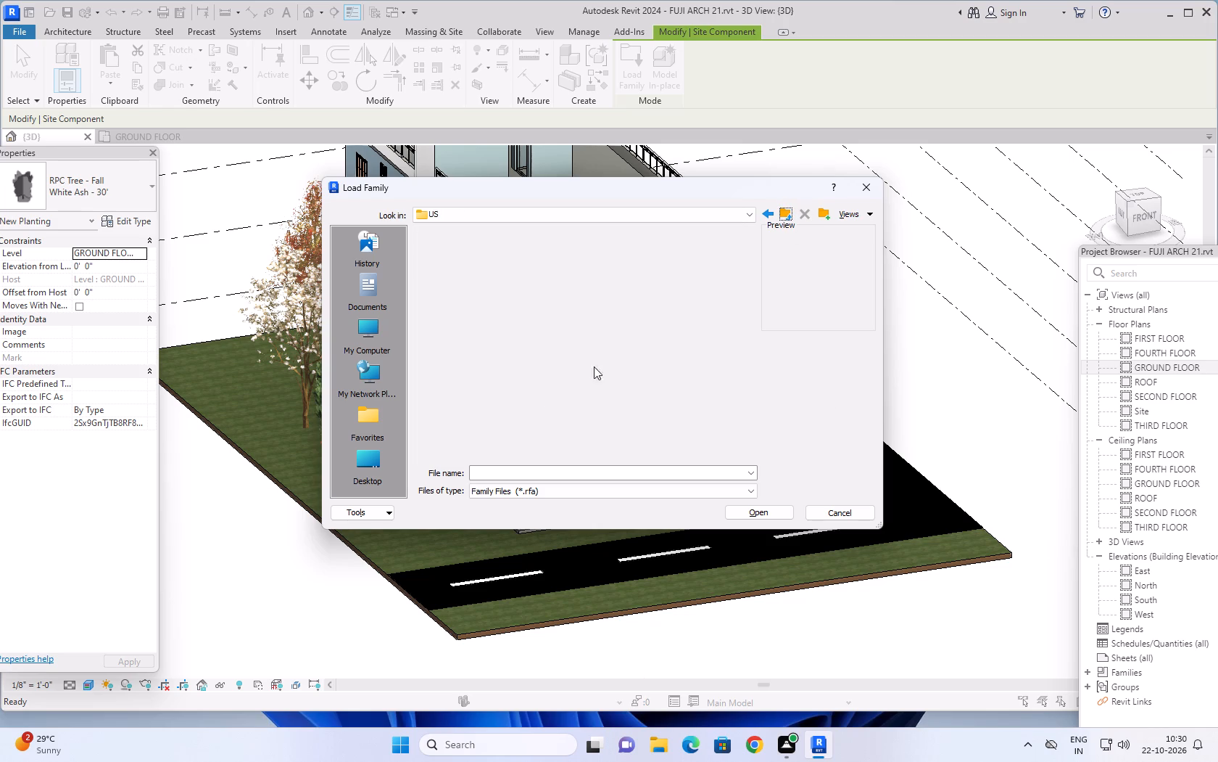
Look through the Annotations folder of the US library for a usable family, then return to the US folder.
scroll(500, 380, "up", 3)
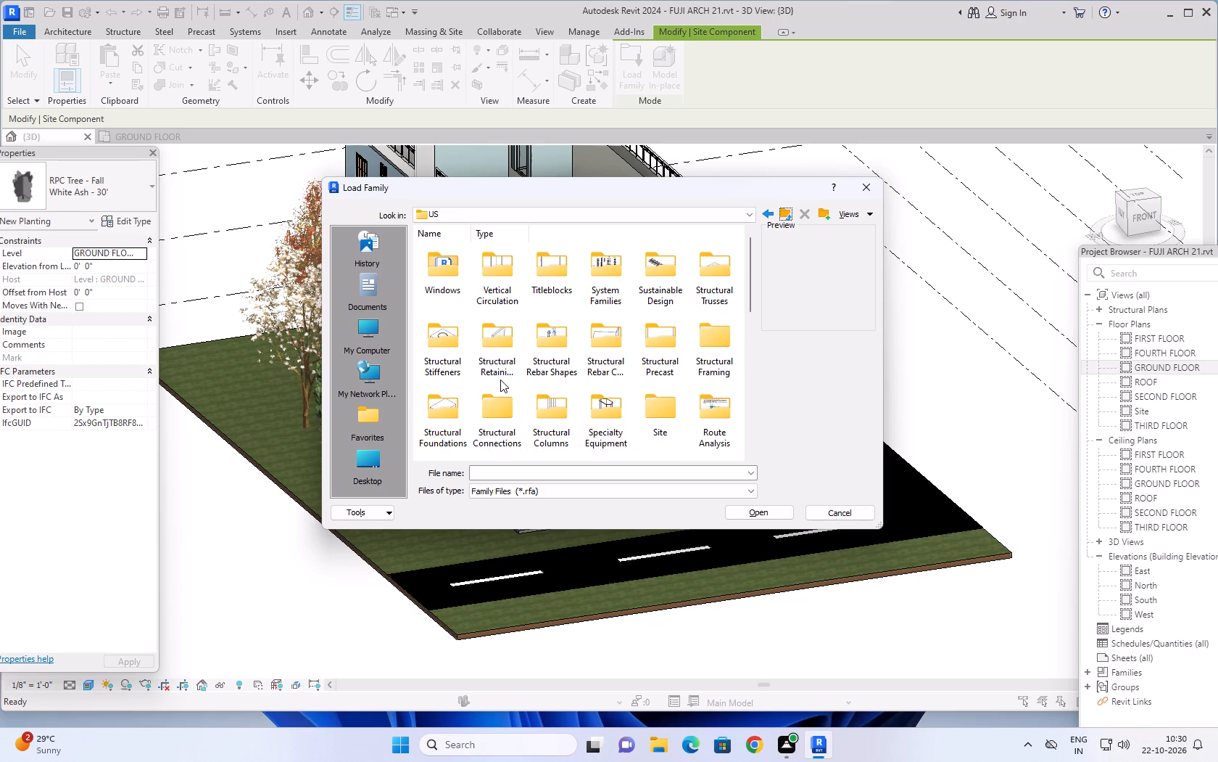
scroll(500, 380, "up", 5)
scroll(544, 343, "down", 11)
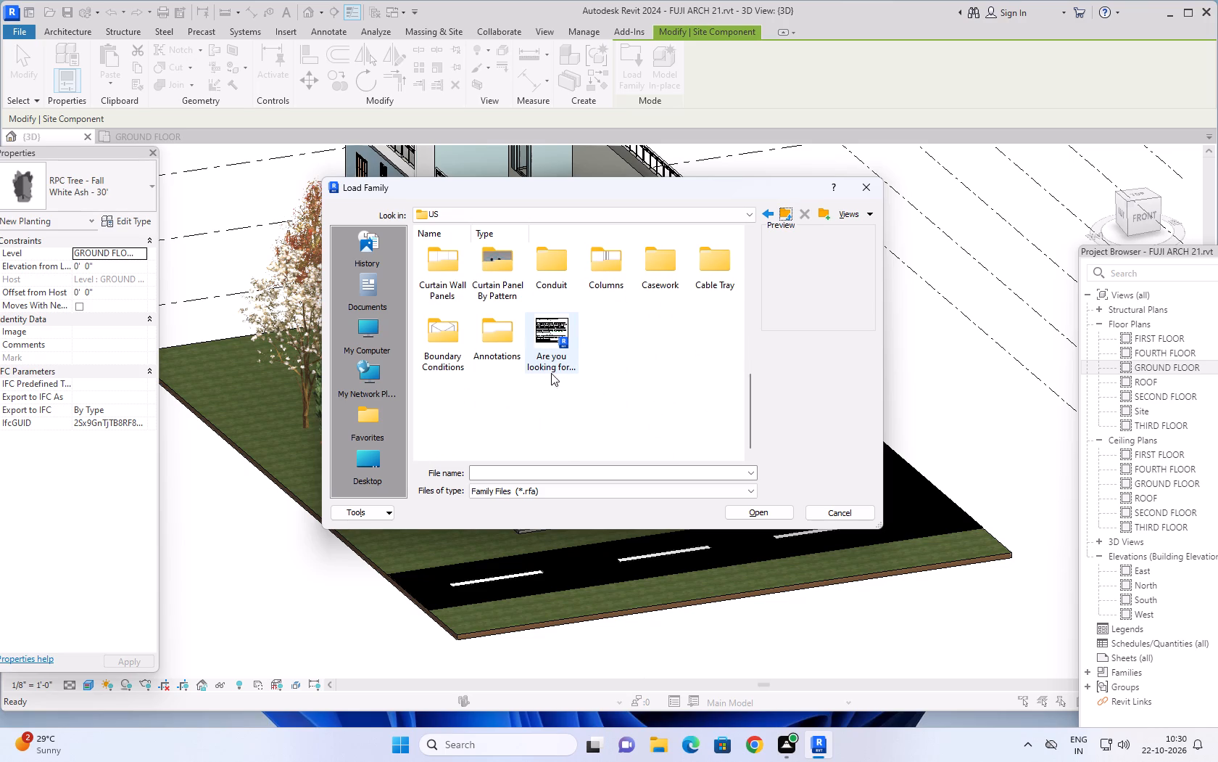
double_click(497, 348)
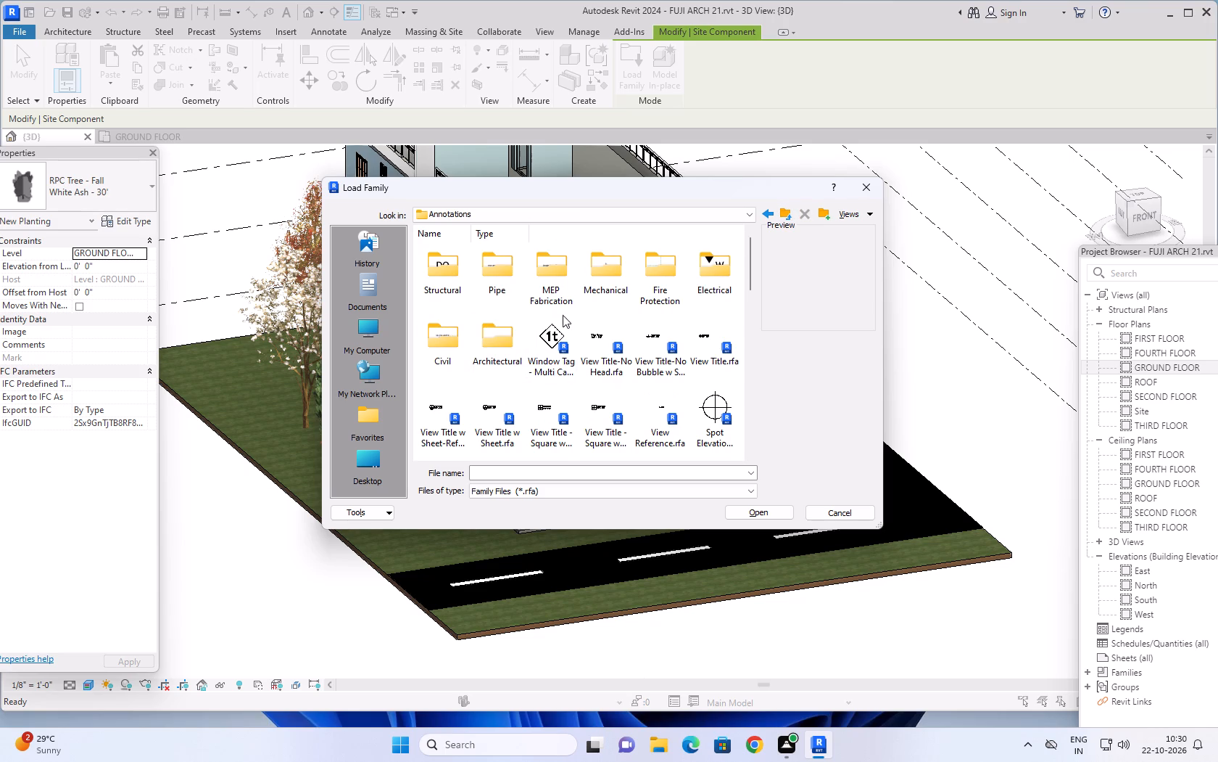
scroll(563, 315, "down", 6)
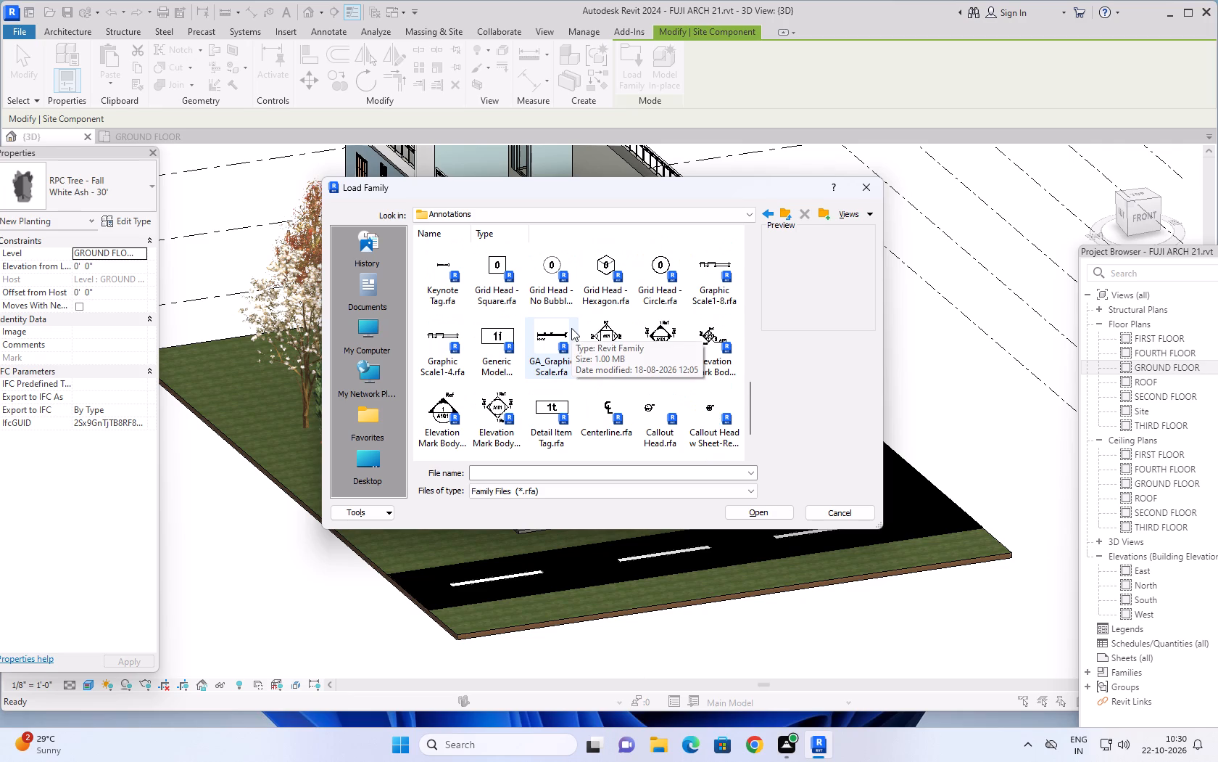
scroll(571, 328, "down", 6)
left_click(780, 214)
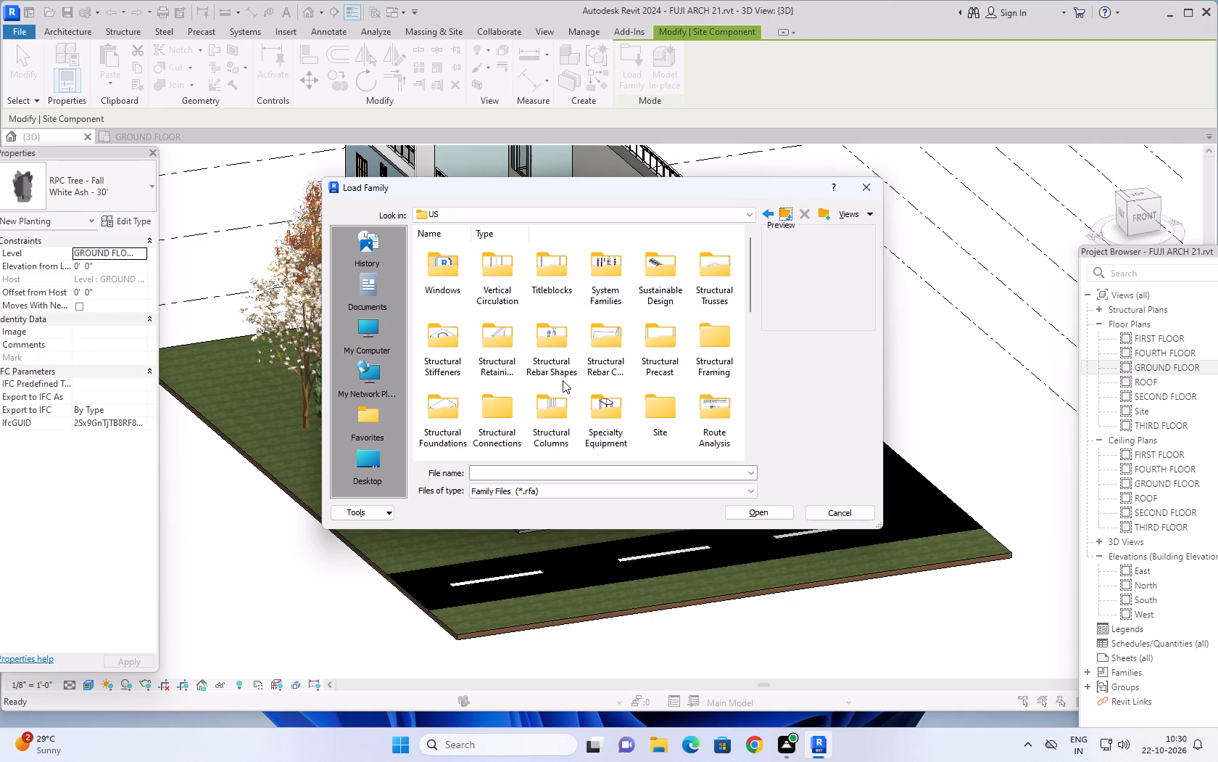
Scan the category folders of the US library for one that could contain site components such as vehicles.
scroll(563, 380, "up", 4)
scroll(615, 335, "up", 5)
scroll(615, 335, "down", 8)
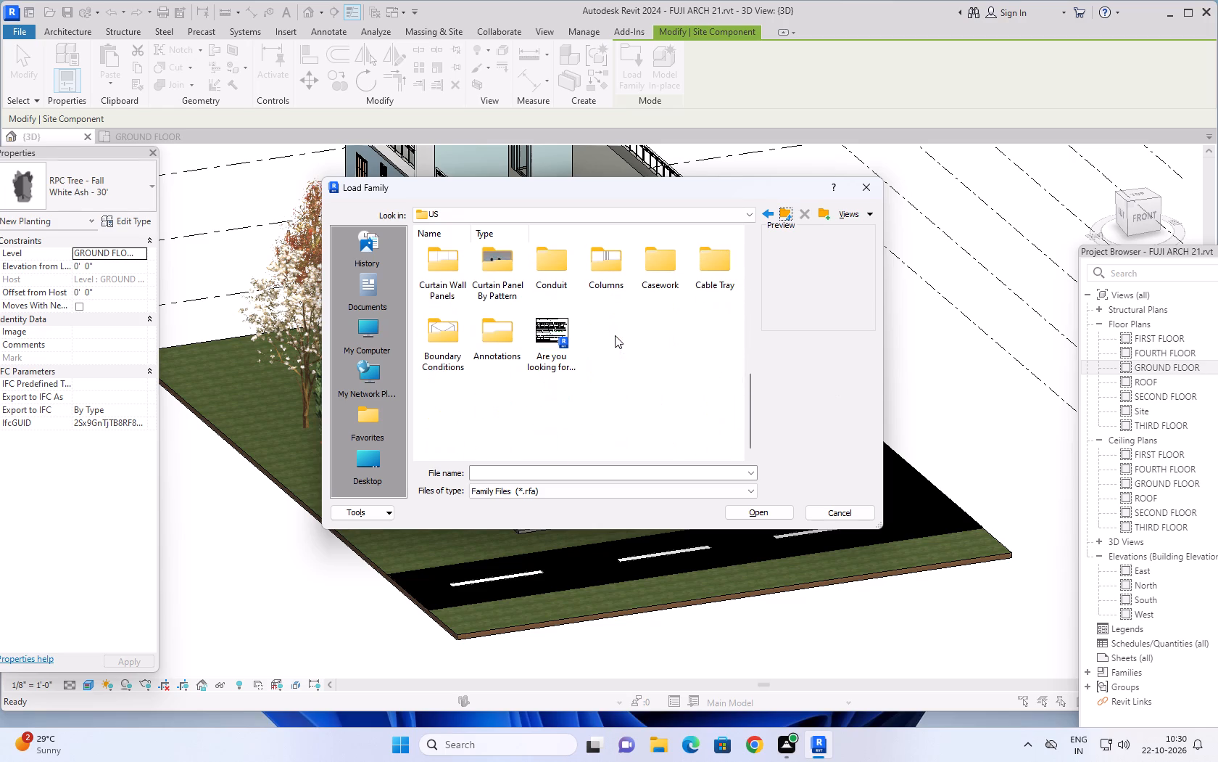
scroll(615, 335, "down", 1)
scroll(621, 355, "up", 5)
scroll(621, 355, "down", 2)
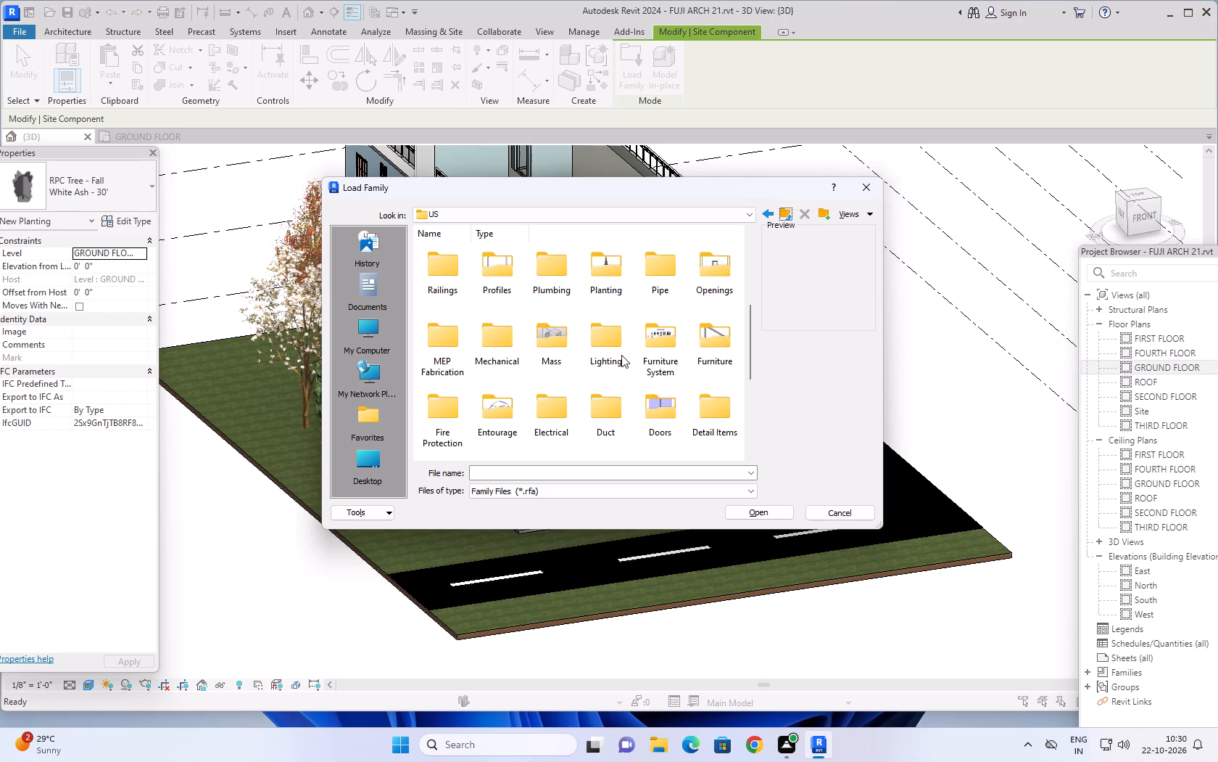
scroll(621, 355, "down", 7)
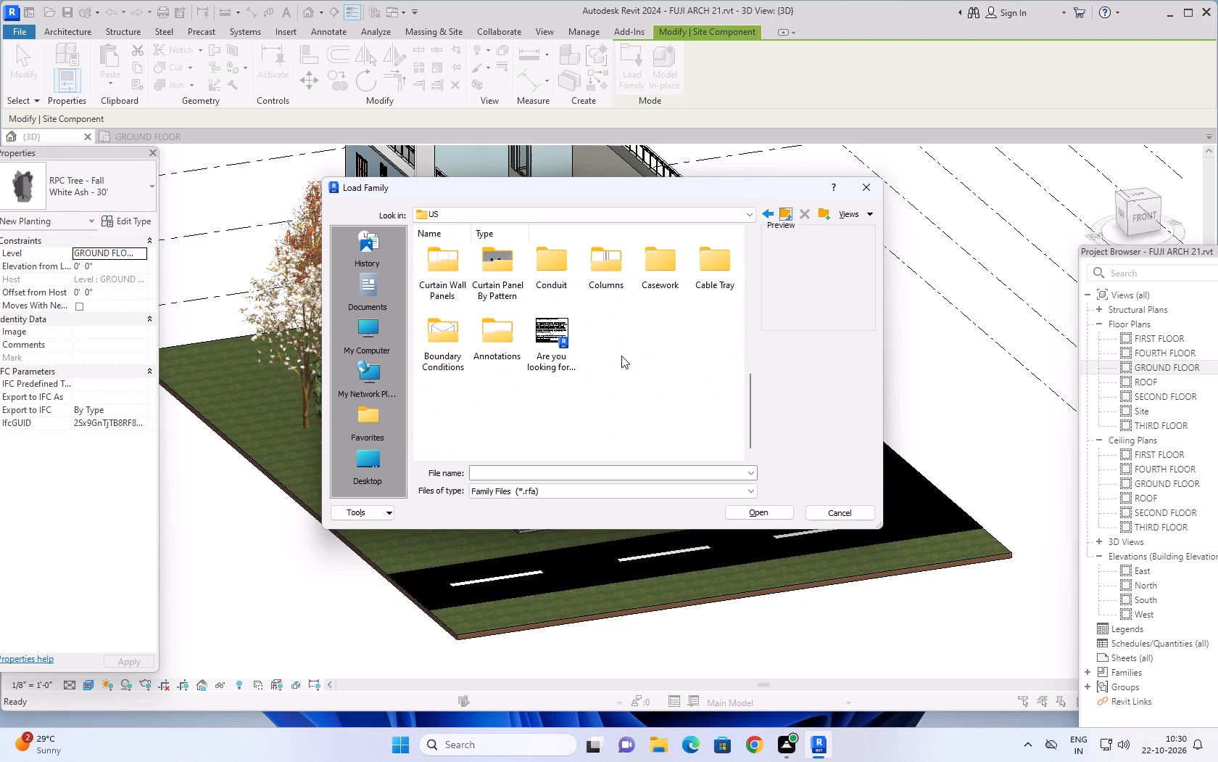
scroll(621, 356, "down", 2)
scroll(621, 356, "up", 6)
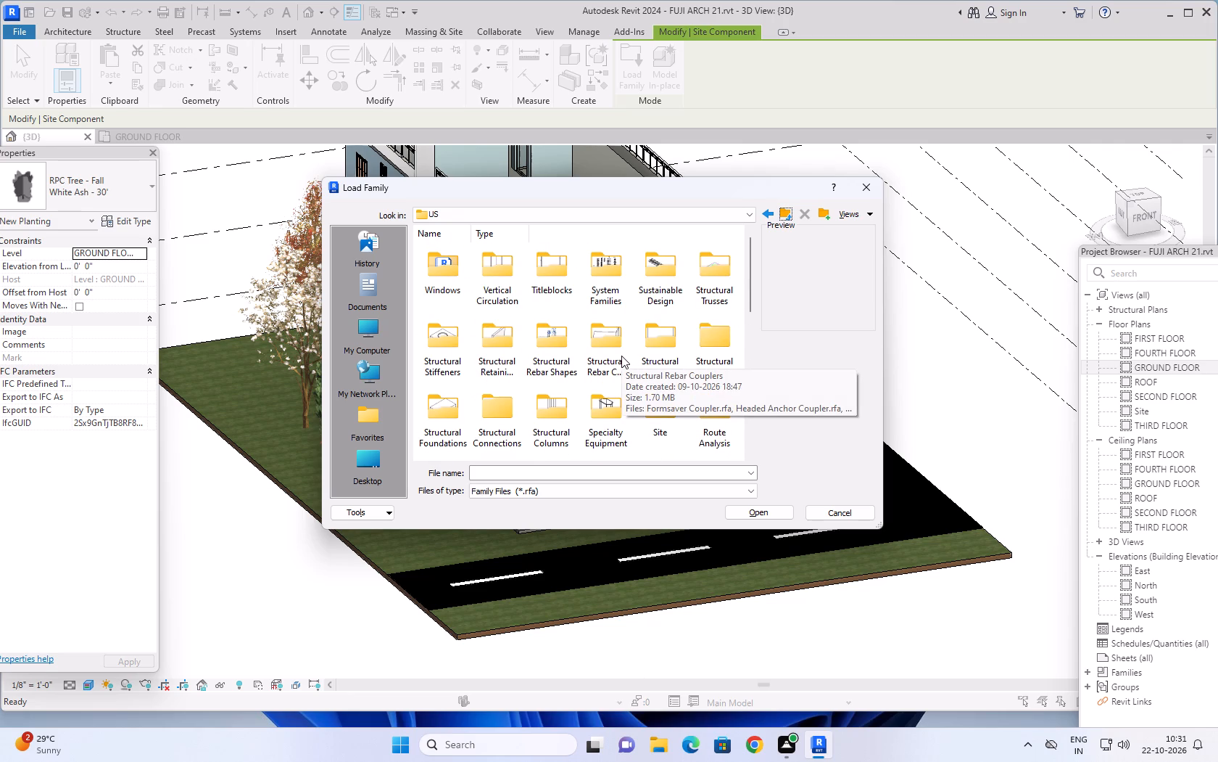
scroll(621, 356, "down", 7)
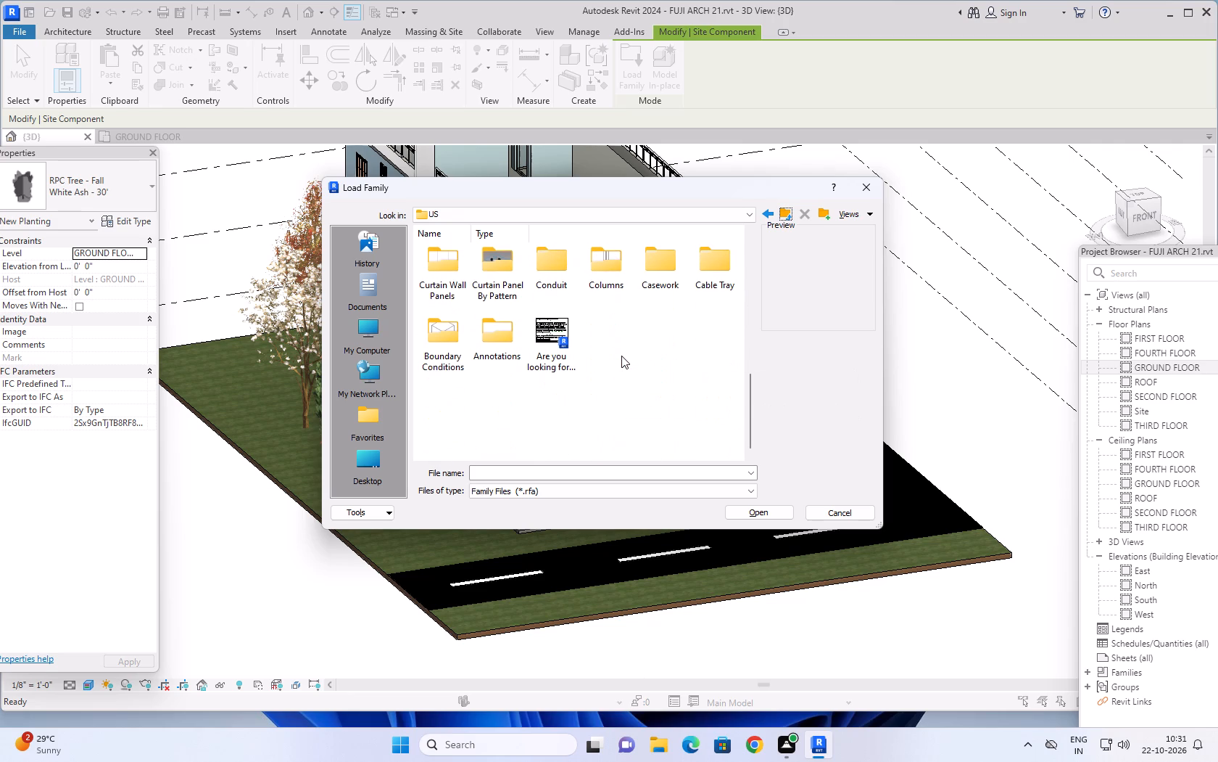
scroll(623, 349, "down", 2)
scroll(623, 352, "up", 1)
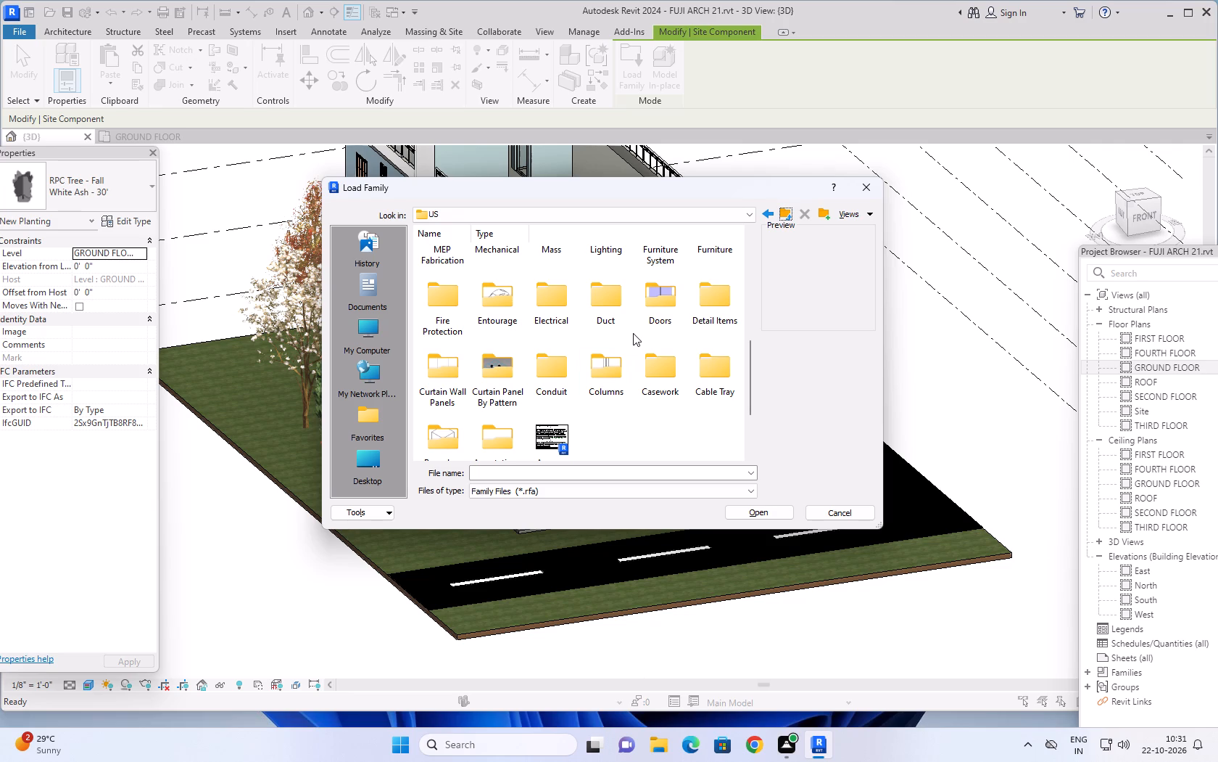
scroll(631, 333, "down", 3)
scroll(627, 343, "up", 2)
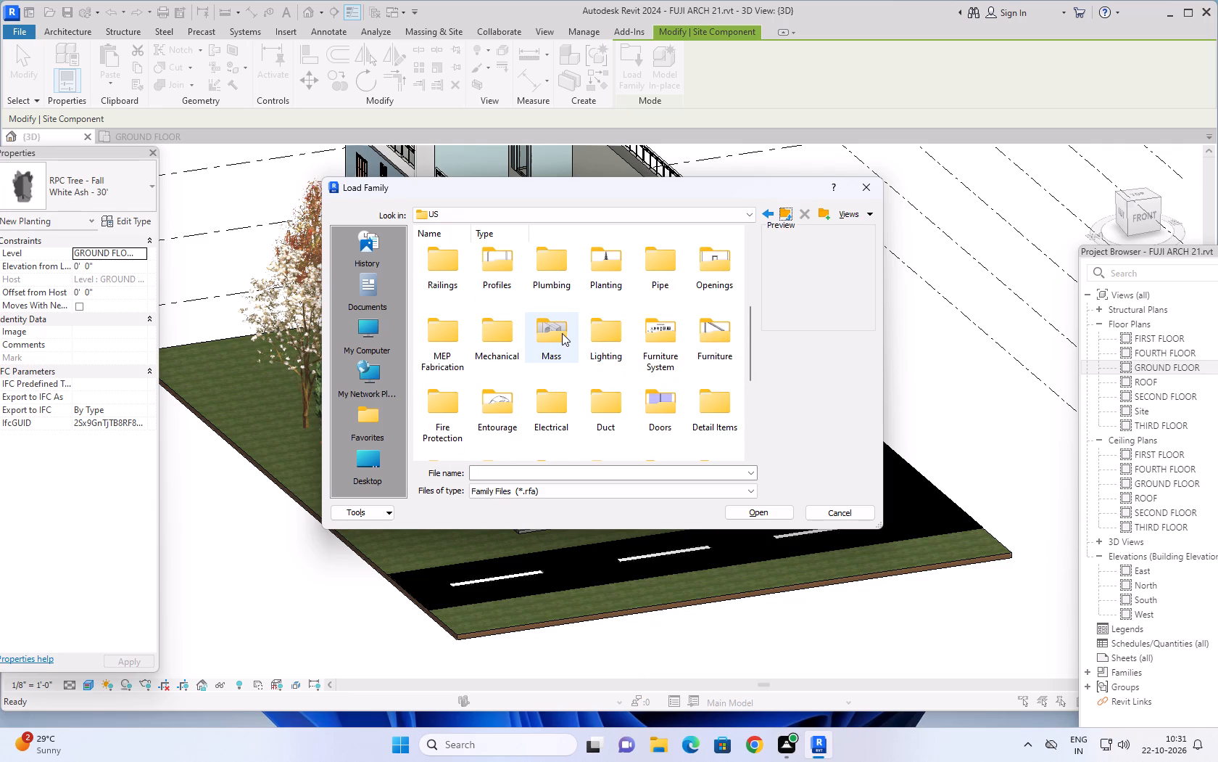
Check the Standing Desks, Storage, Work Surfaces, Partitions and Hardware and Supports subfolders of Furniture System, then return to the US folder.
double_click(674, 343)
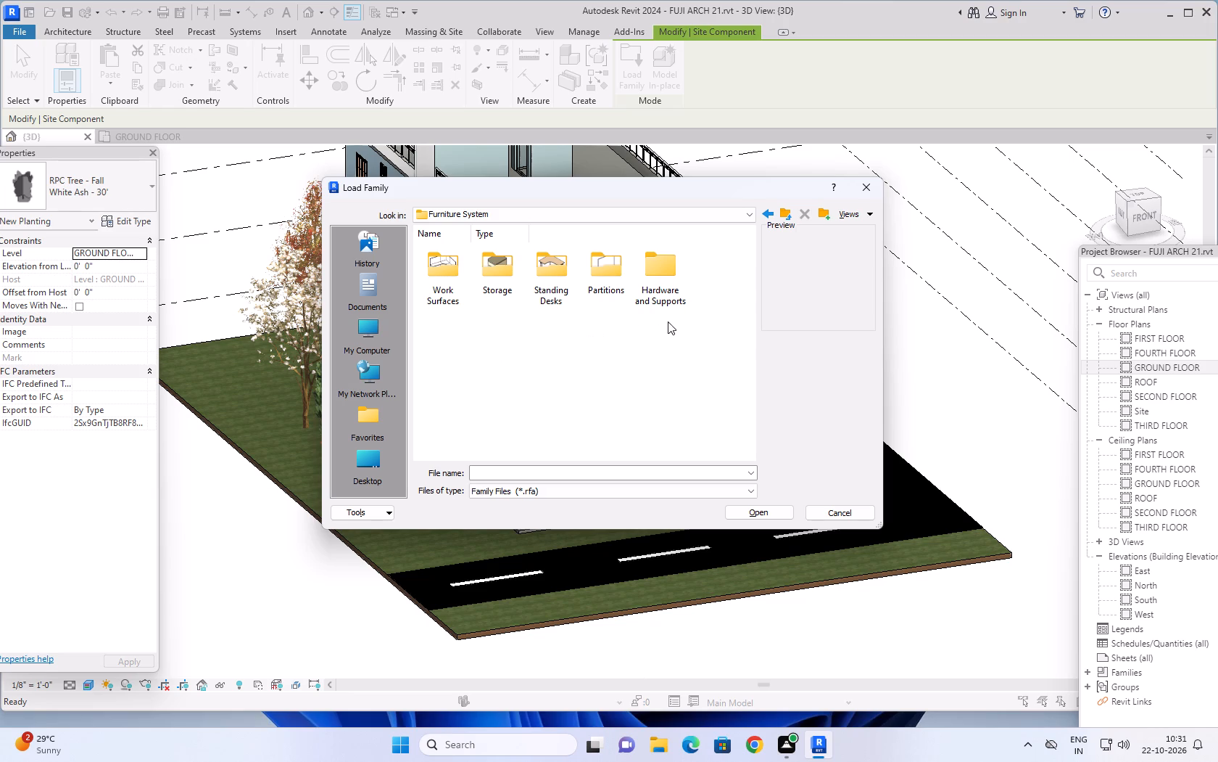
double_click(539, 269)
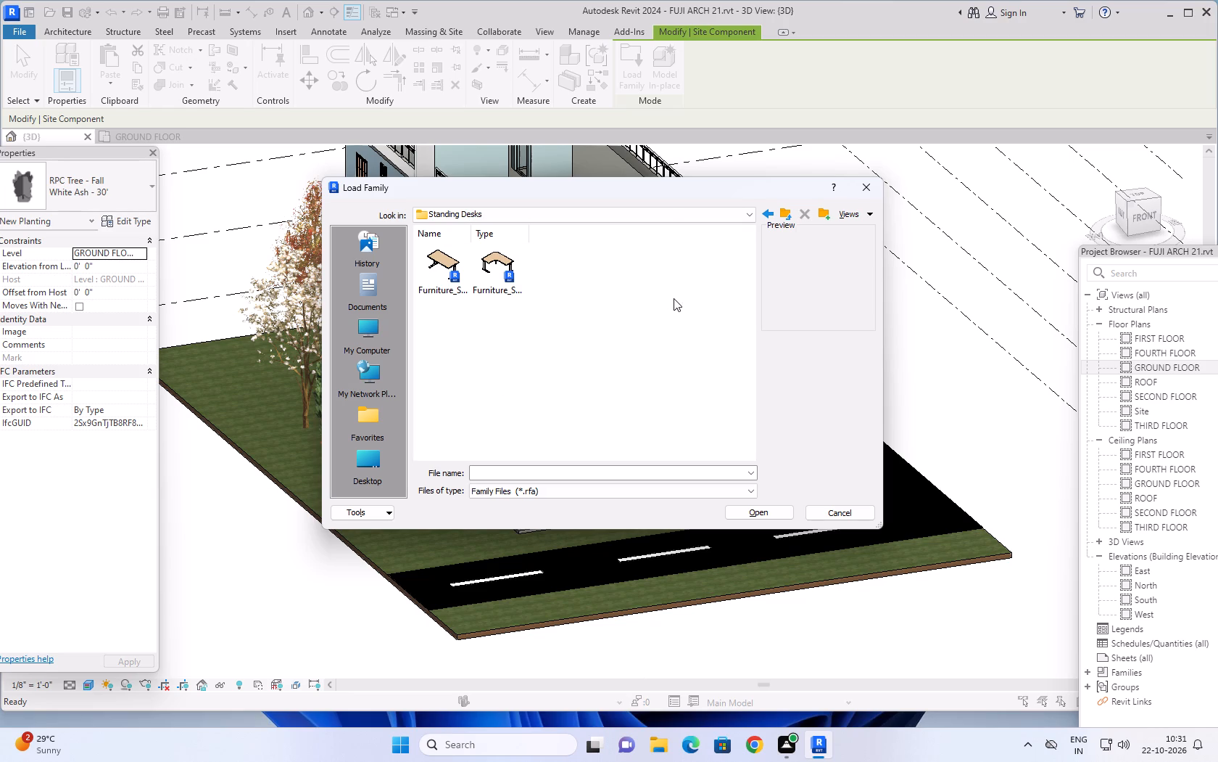
left_click(788, 210)
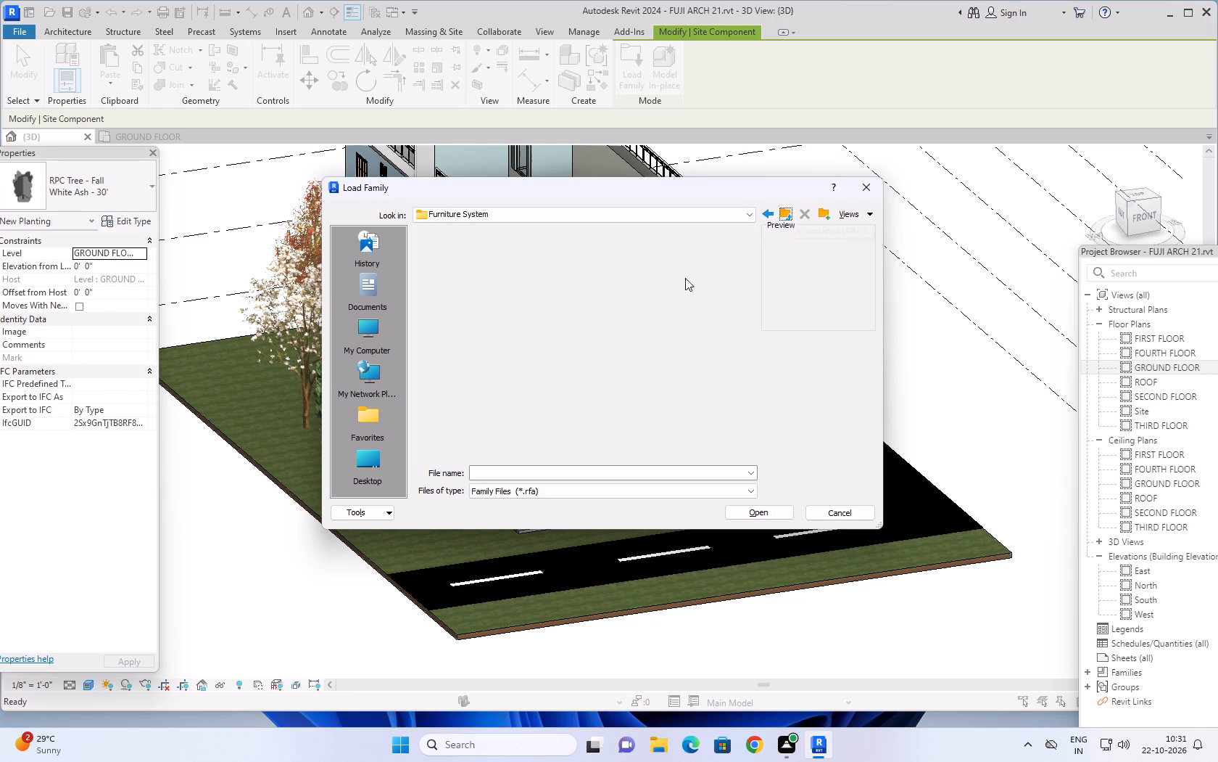
double_click(502, 279)
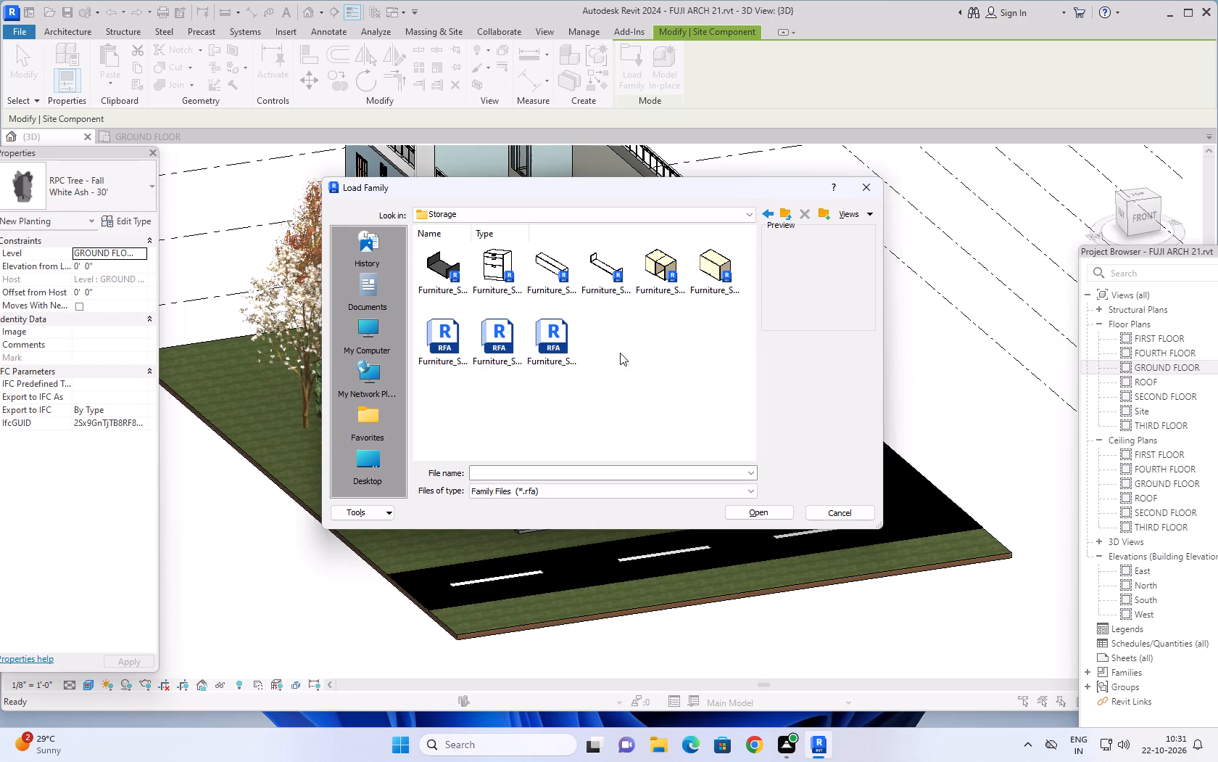
left_click(785, 213)
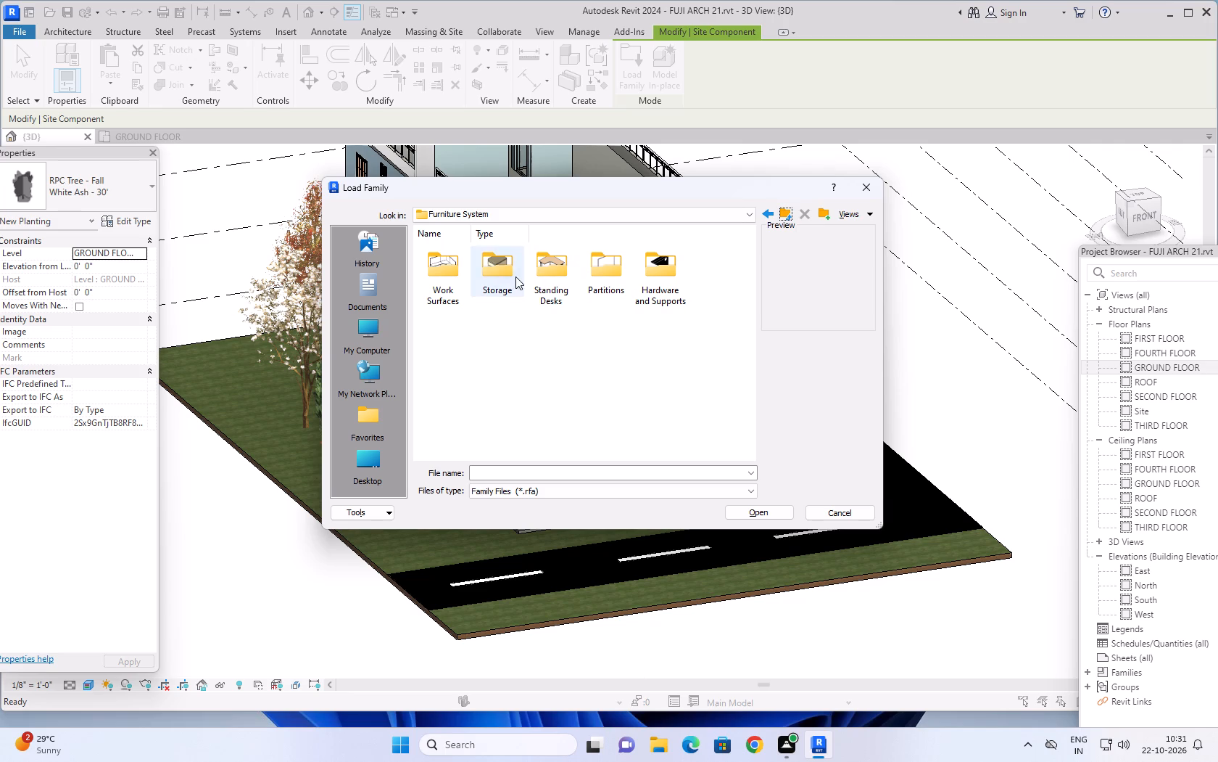
double_click(452, 280)
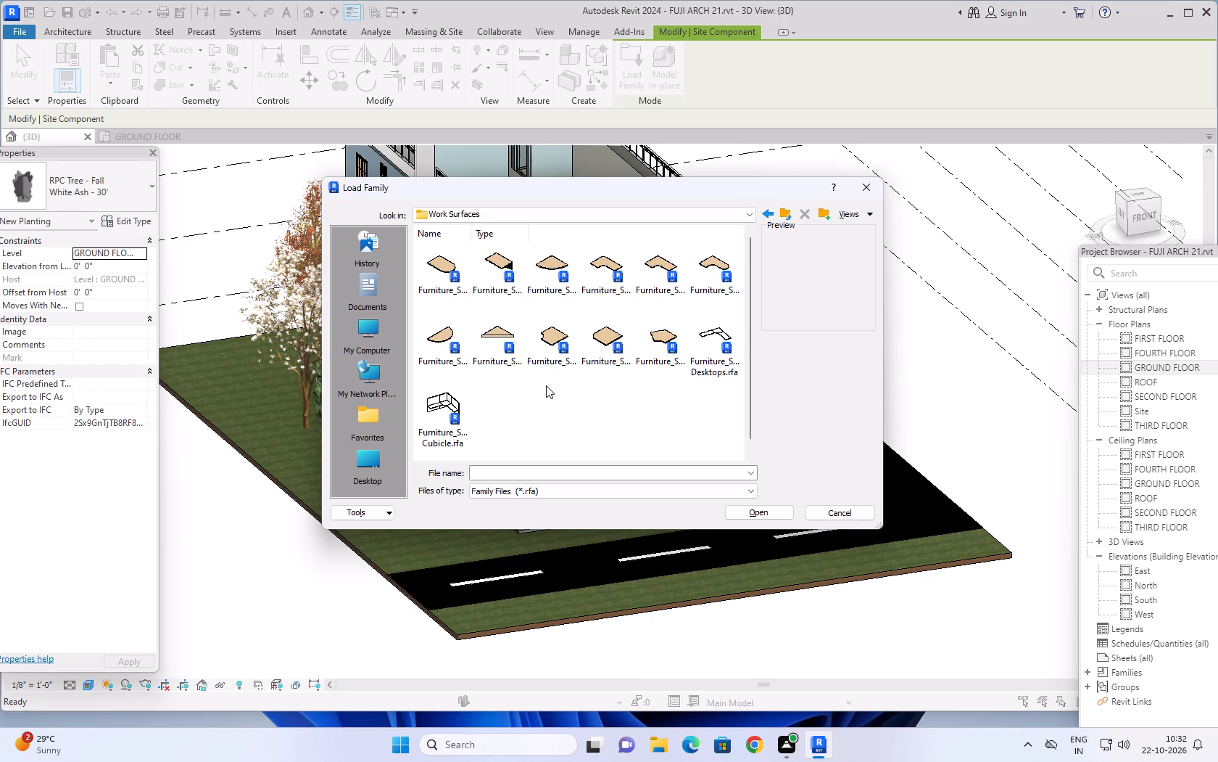
left_click(785, 211)
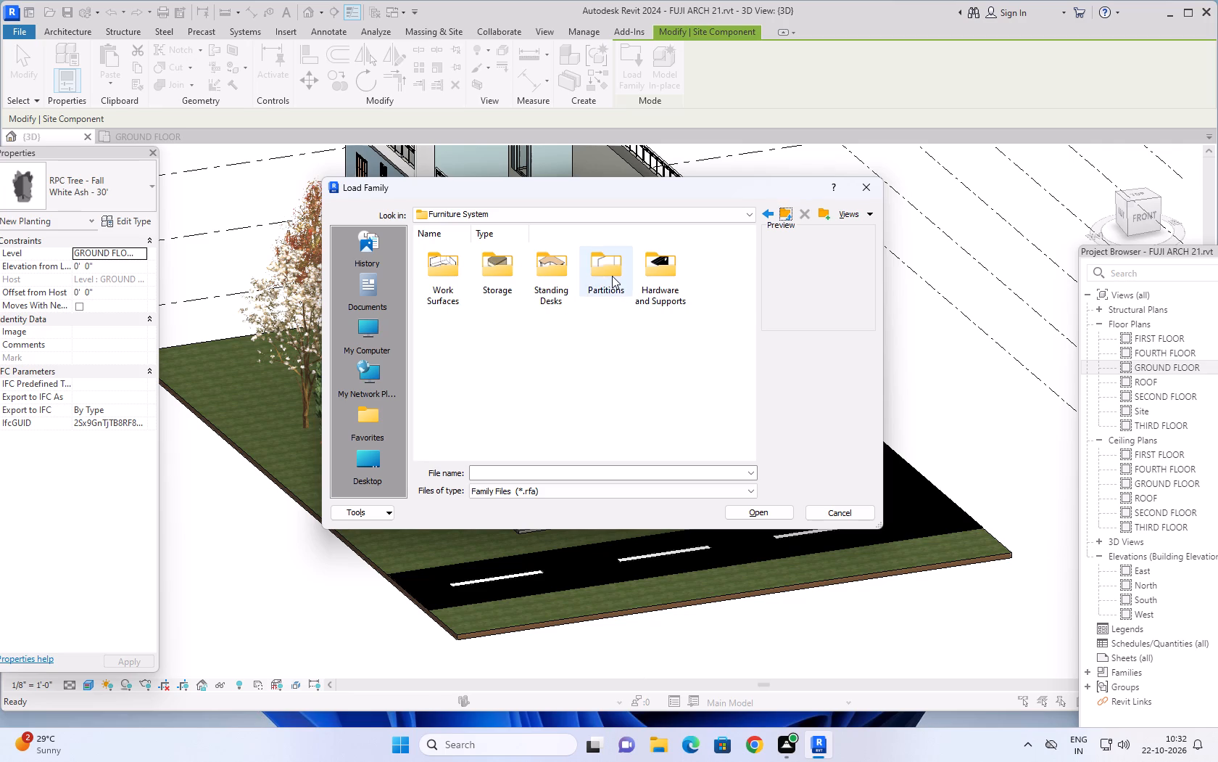
double_click(613, 276)
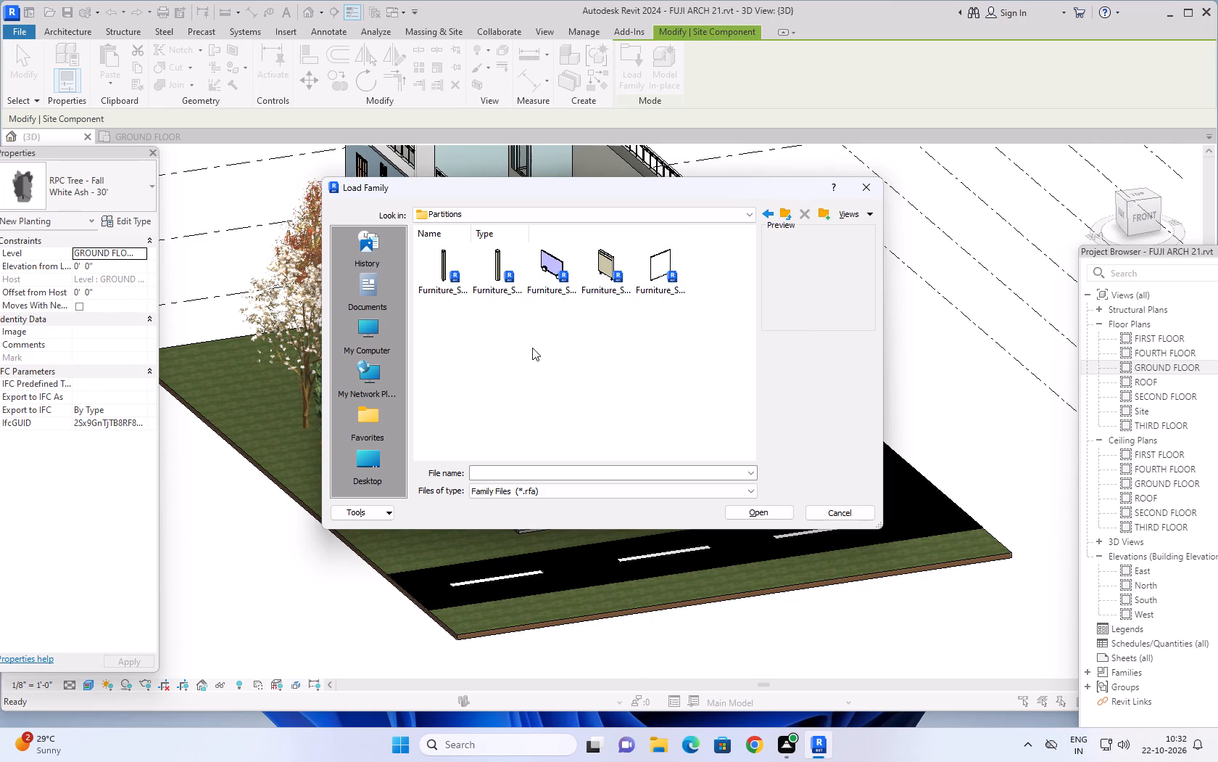
scroll(548, 345, "down", 2)
left_click(784, 213)
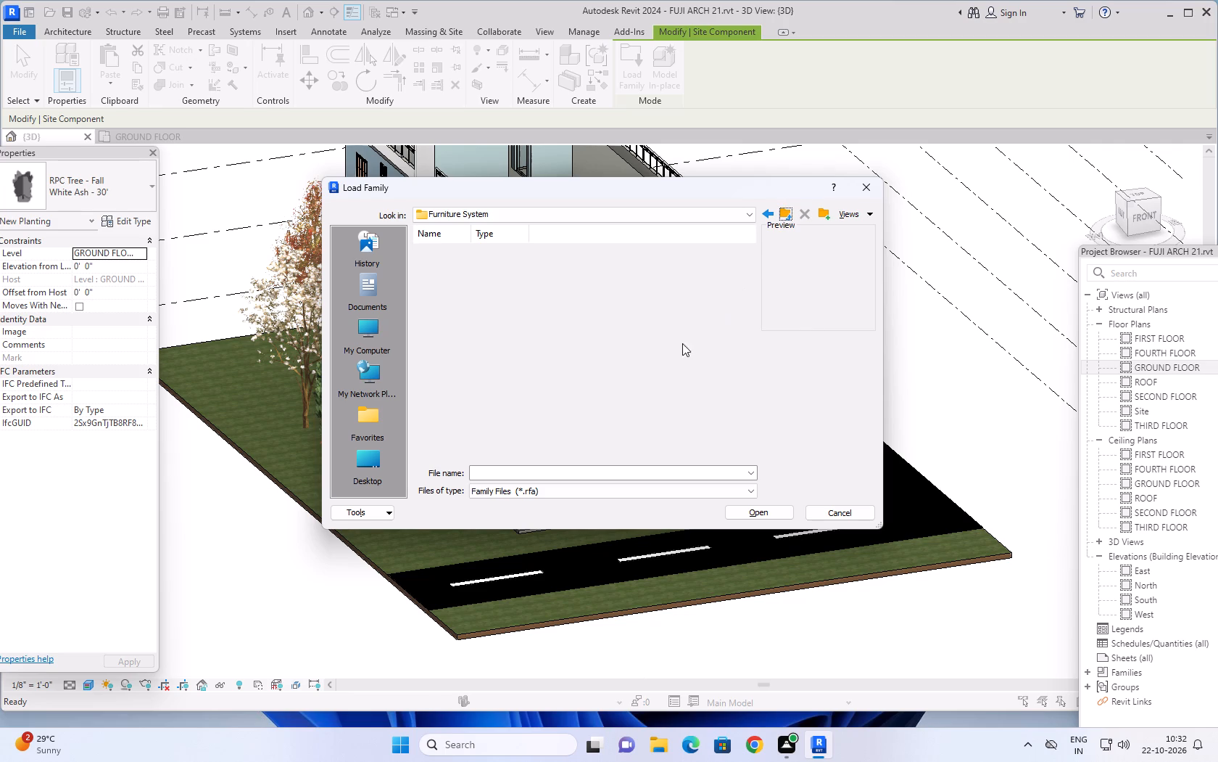
double_click(665, 281)
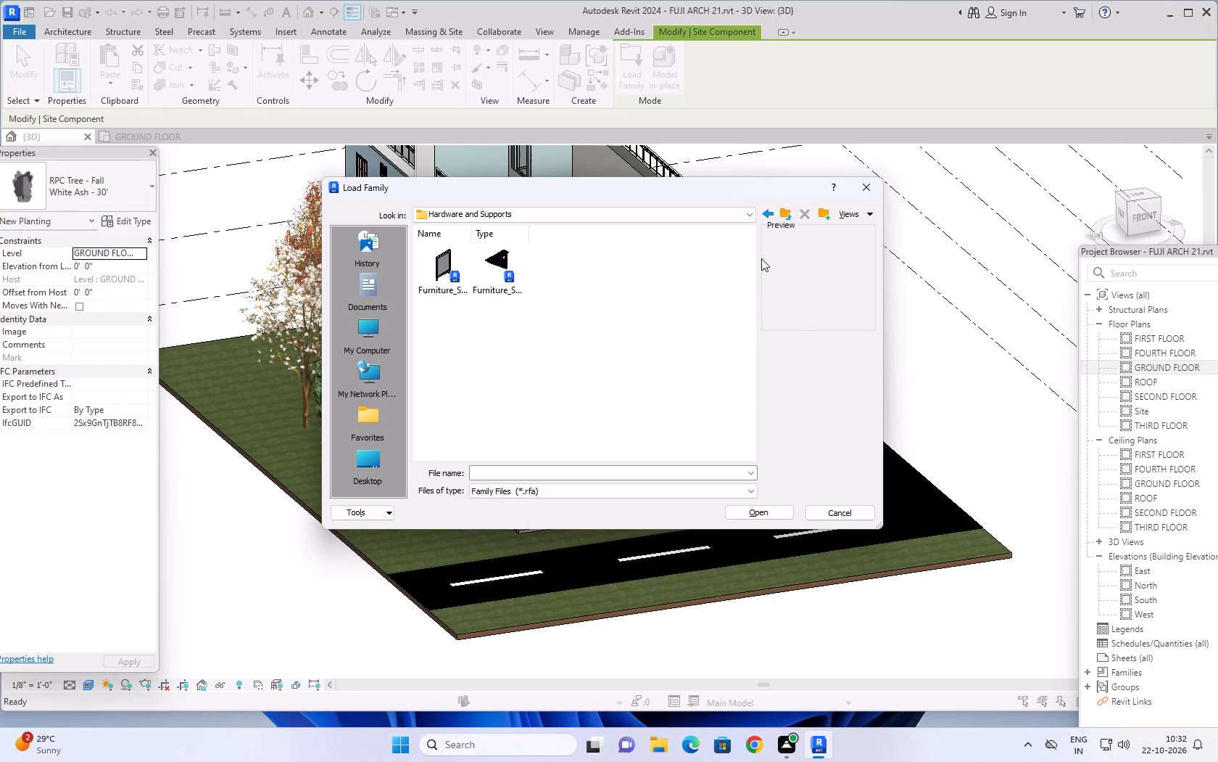
left_click(788, 211)
left_click(788, 211)
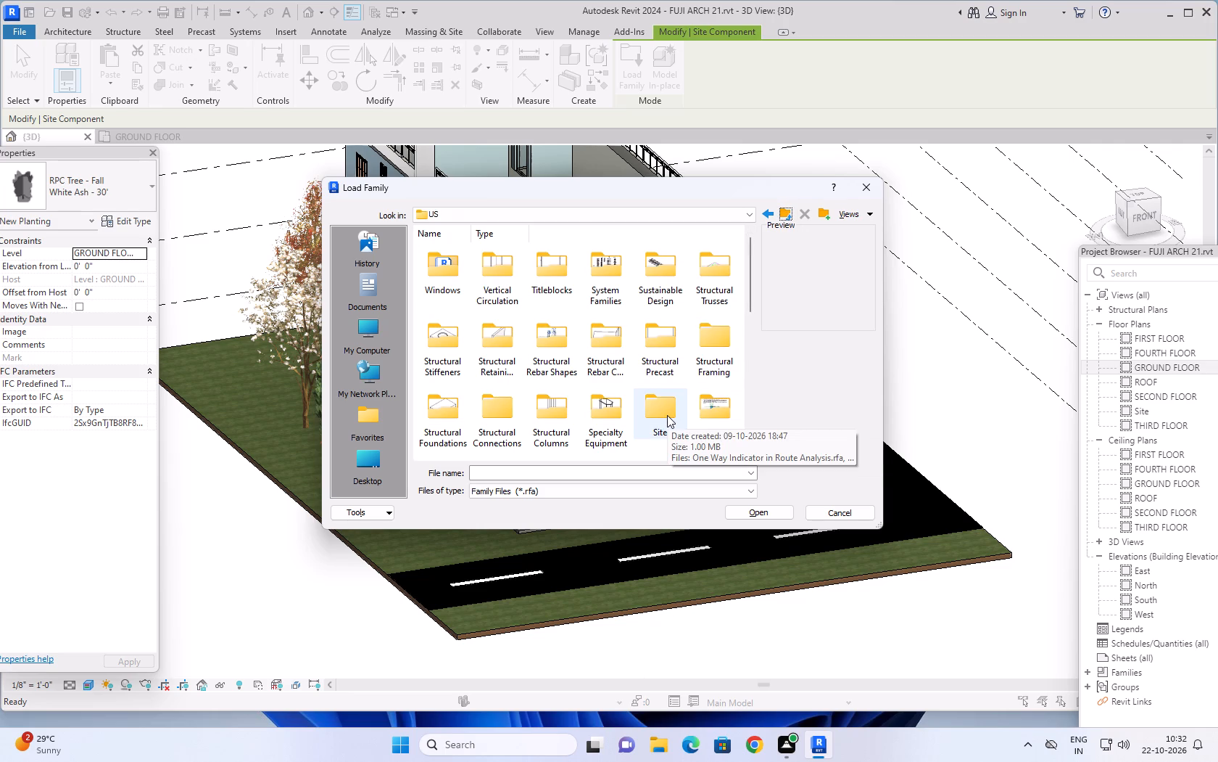
Look through the Store Fixtures, Office Equipment and Lab subfolders of Specialty Equipment for a usable site family.
double_click(608, 409)
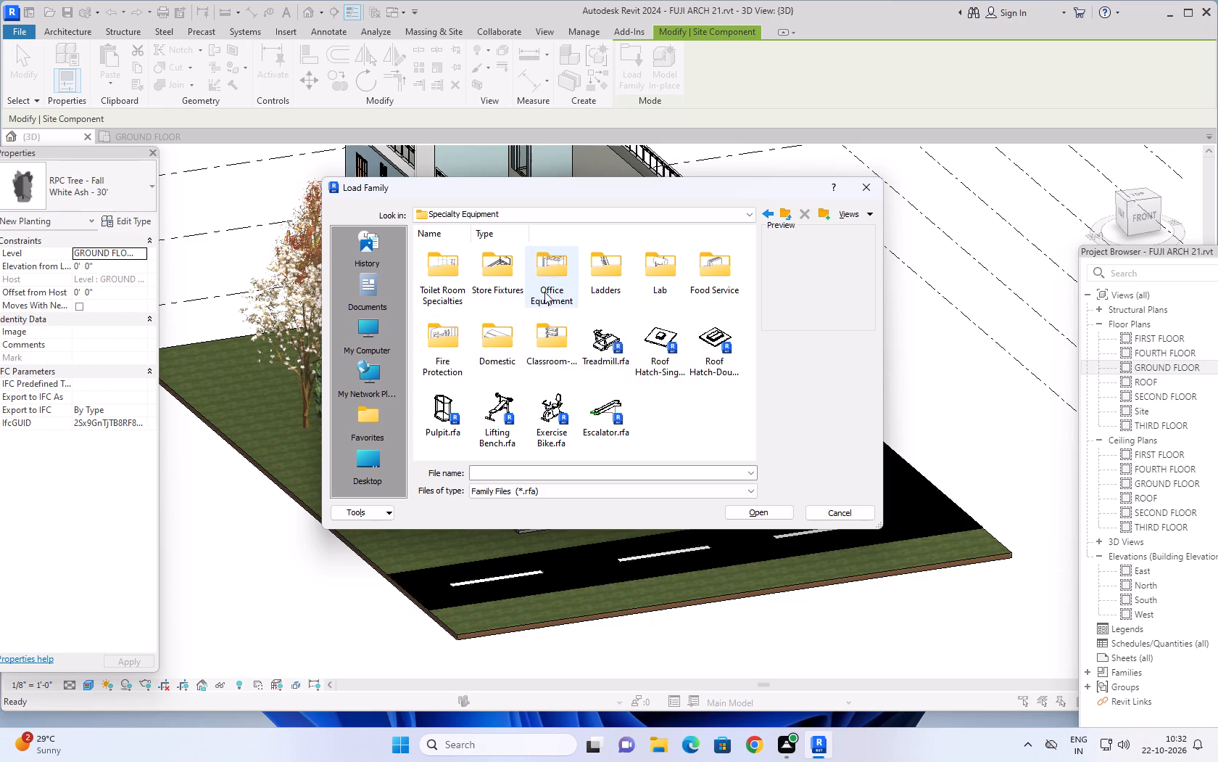
scroll(573, 351, "down", 4)
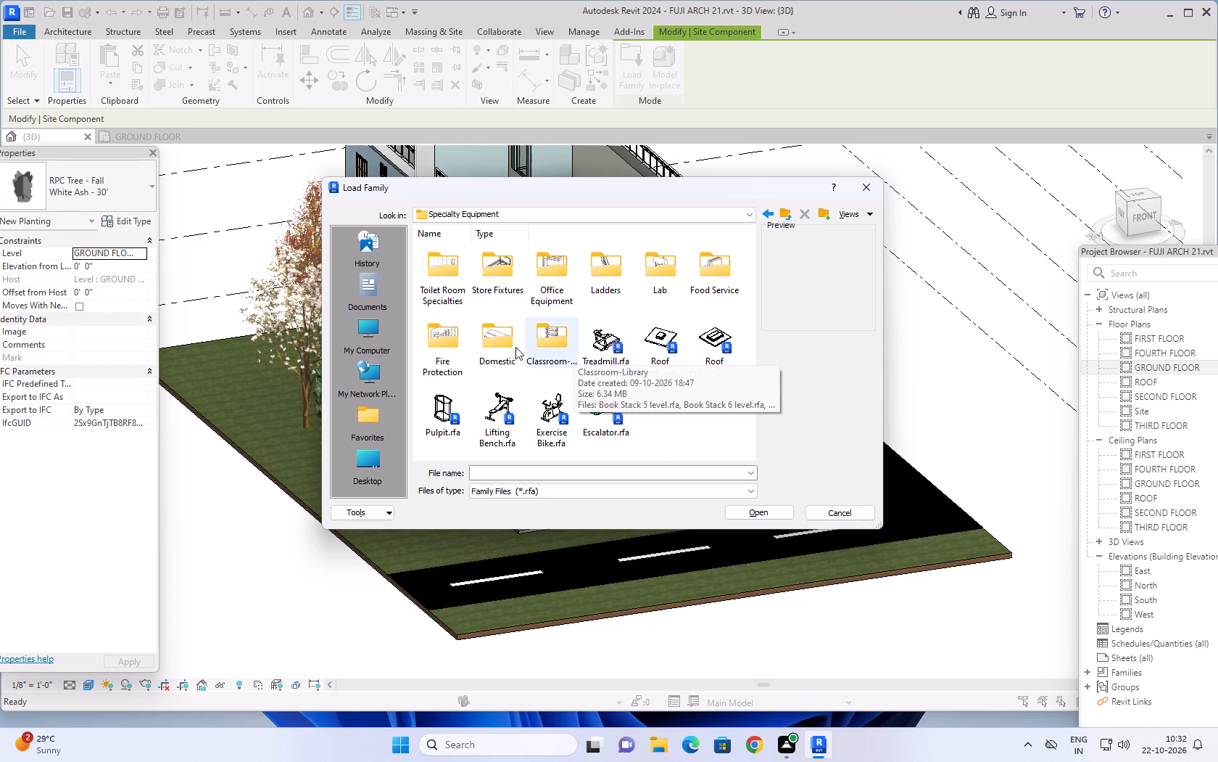
double_click(496, 283)
scroll(573, 320, "down", 2)
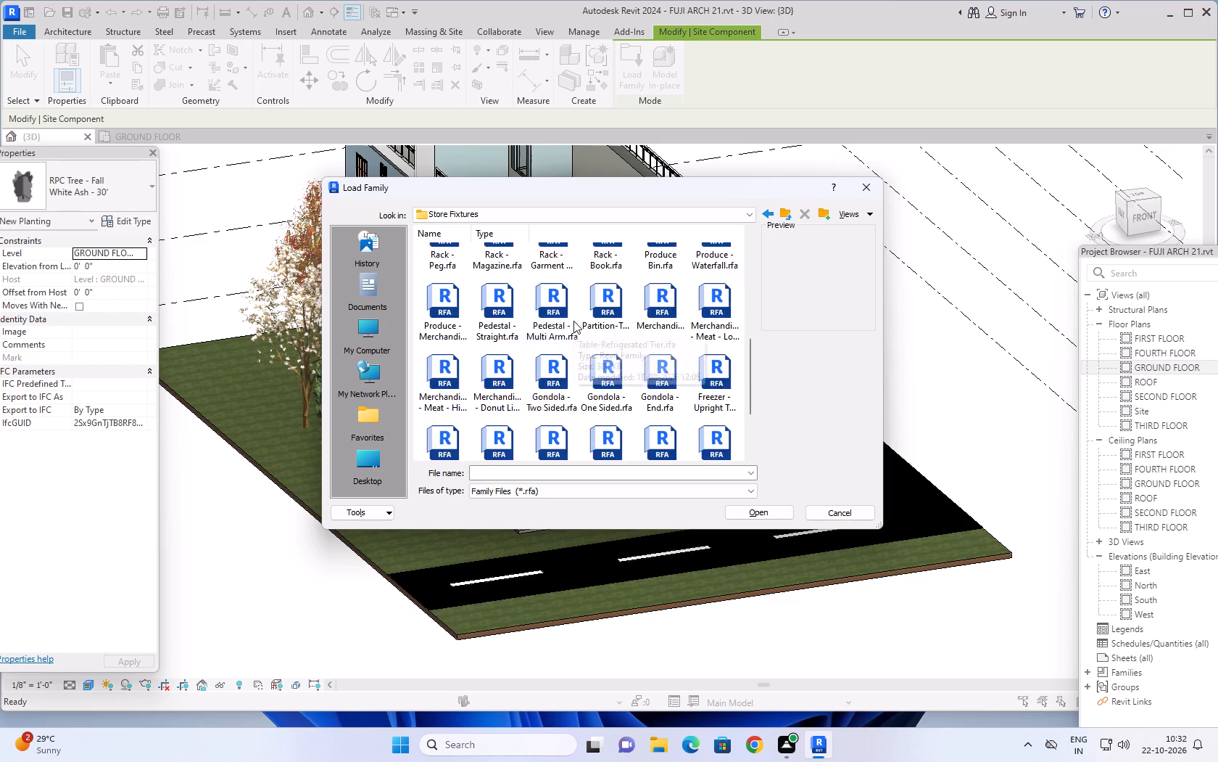
scroll(573, 321, "down", 9)
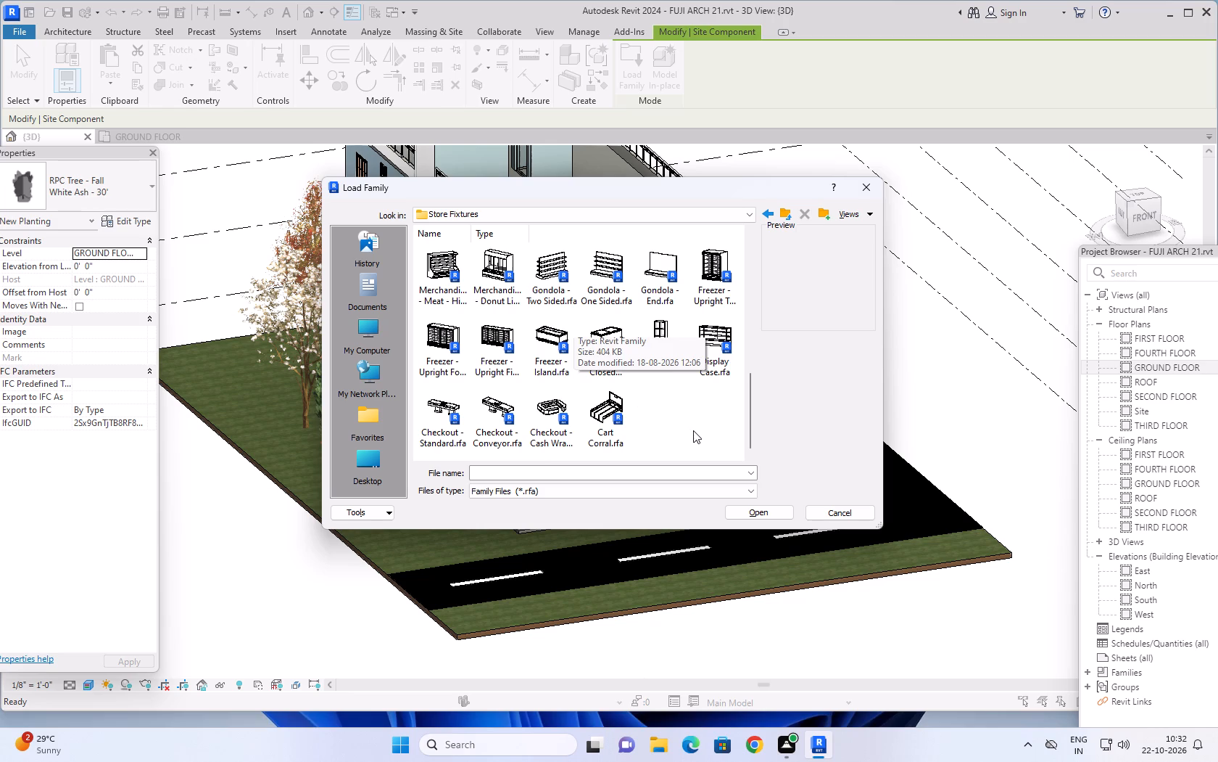
scroll(693, 430, "up", 4)
scroll(636, 389, "up", 5)
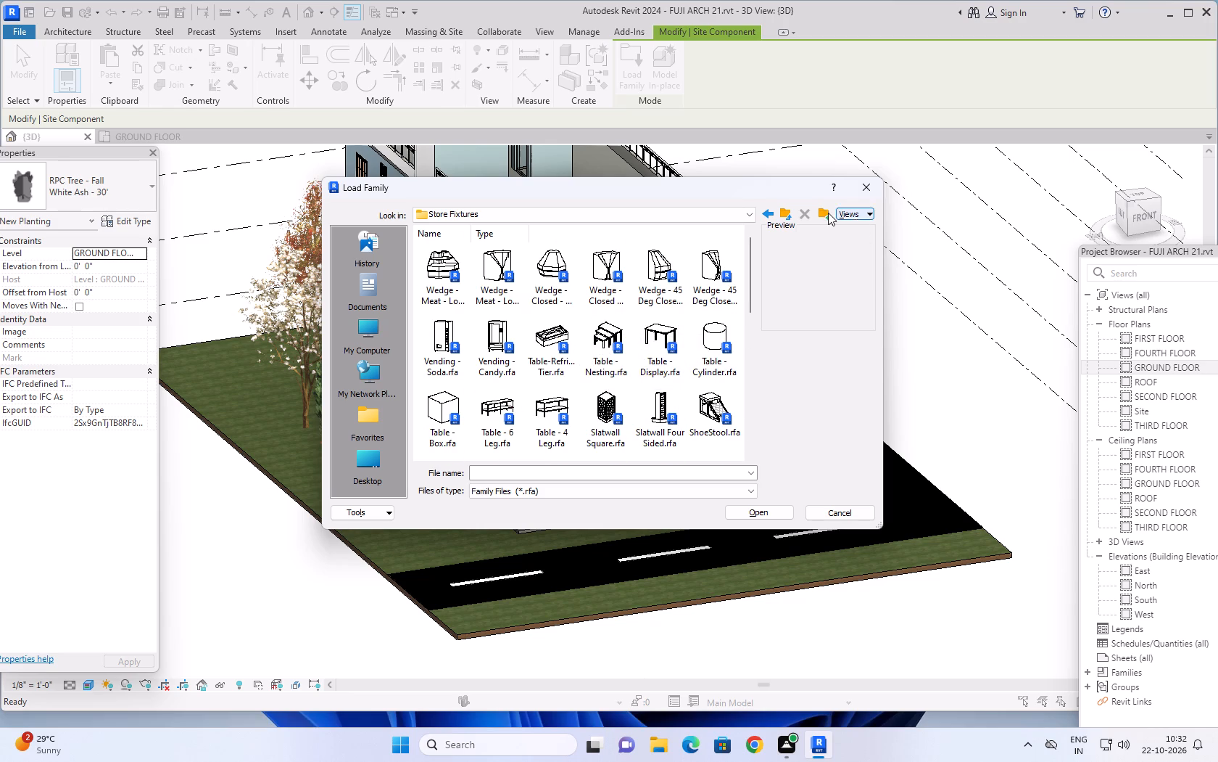
left_click(786, 210)
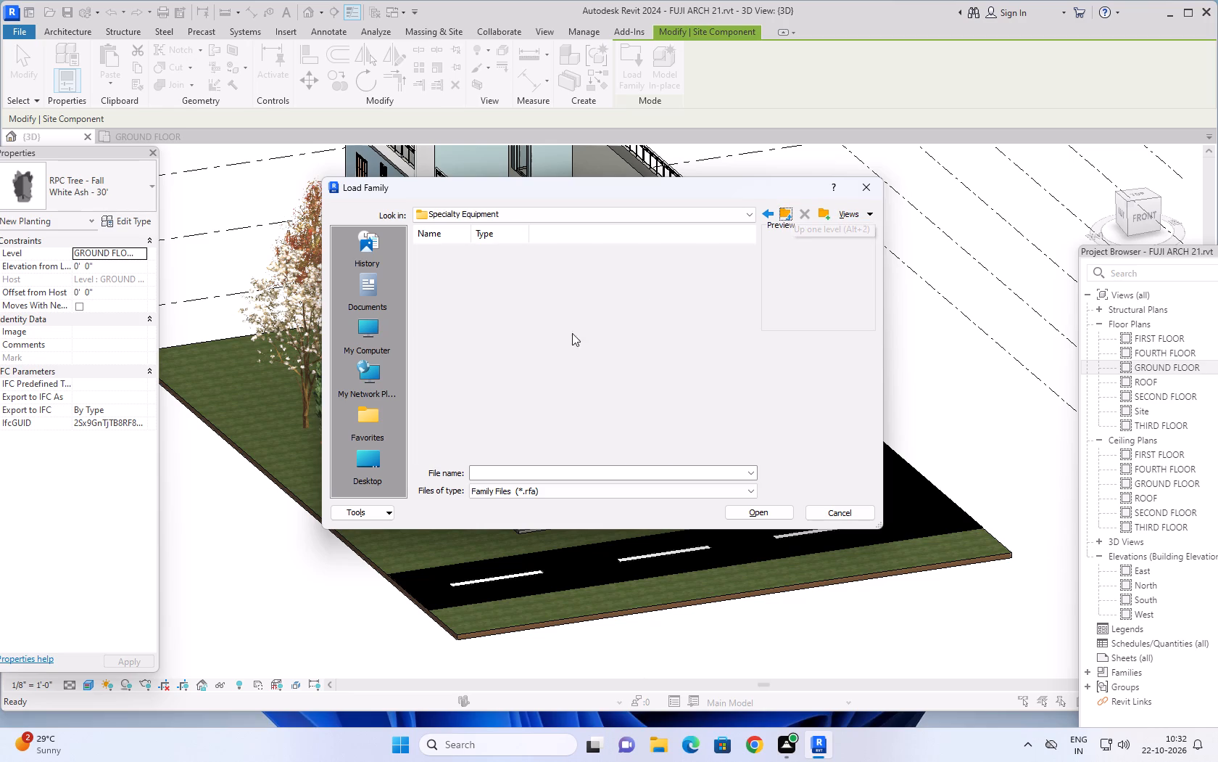
double_click(554, 271)
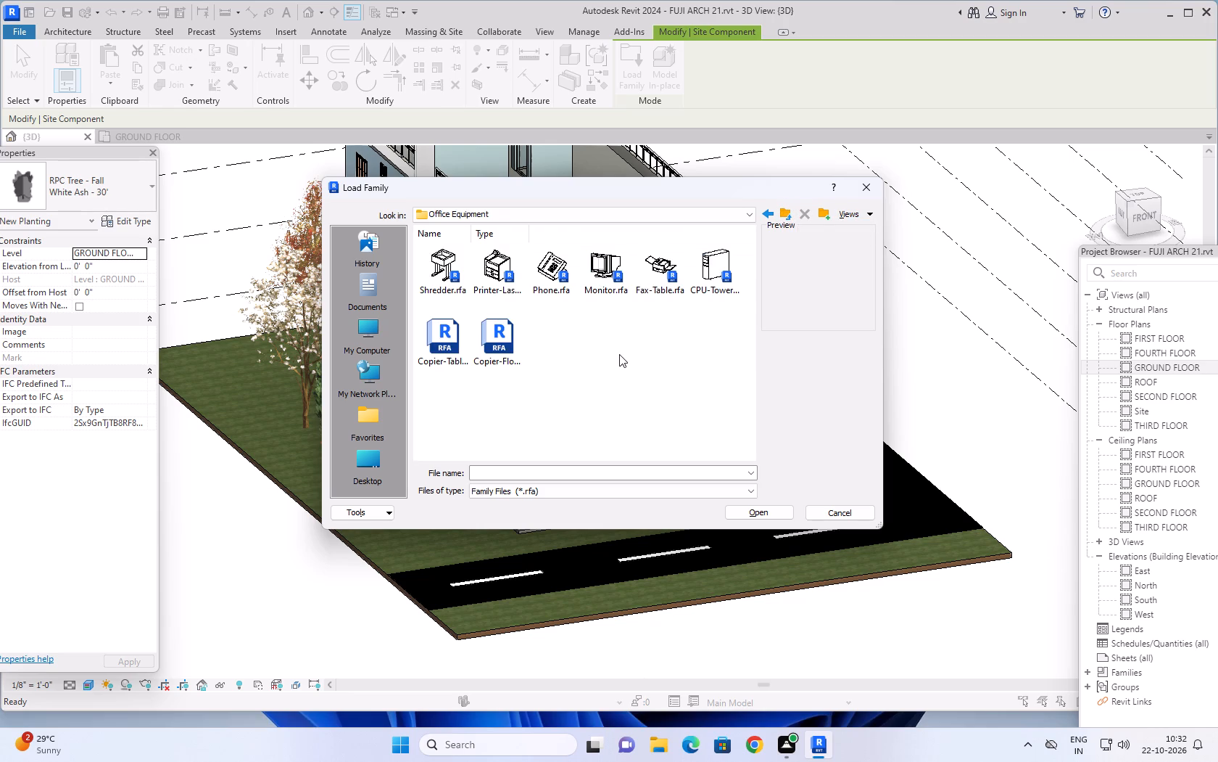
left_click(785, 209)
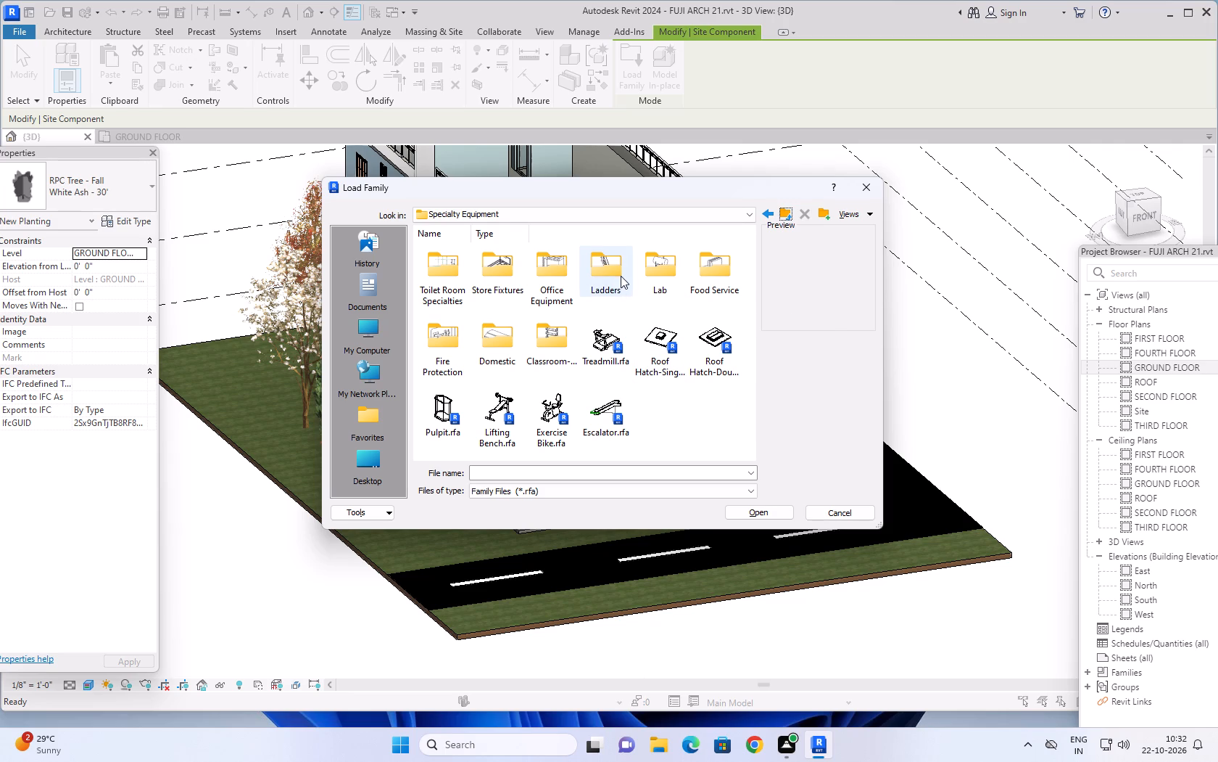
double_click(660, 263)
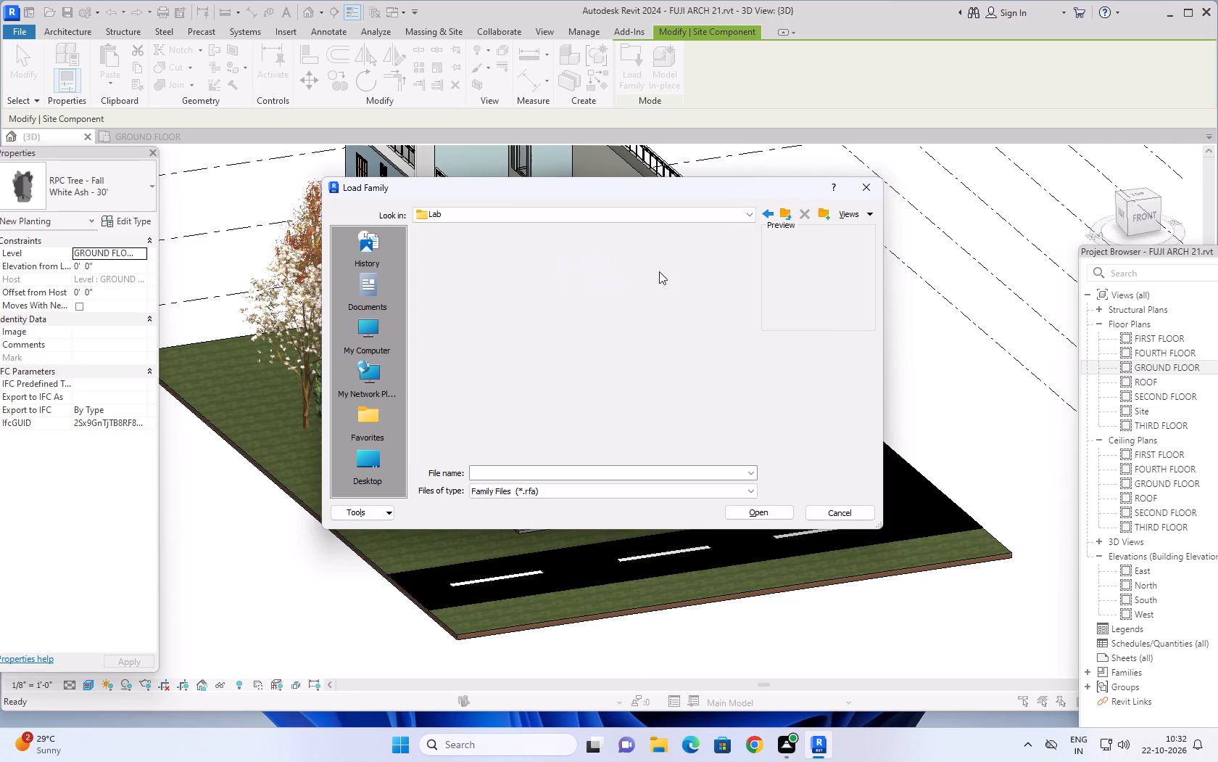
scroll(613, 320, "down", 7)
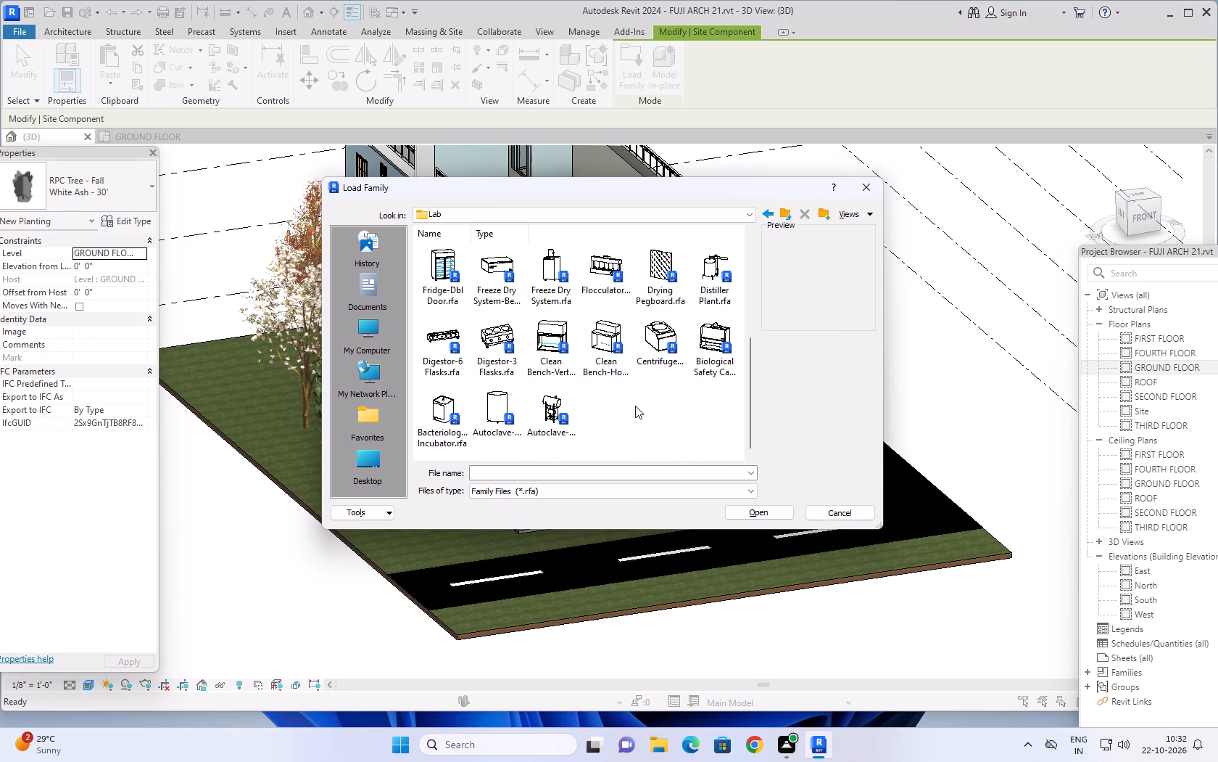
scroll(635, 406, "up", 10)
left_click(786, 212)
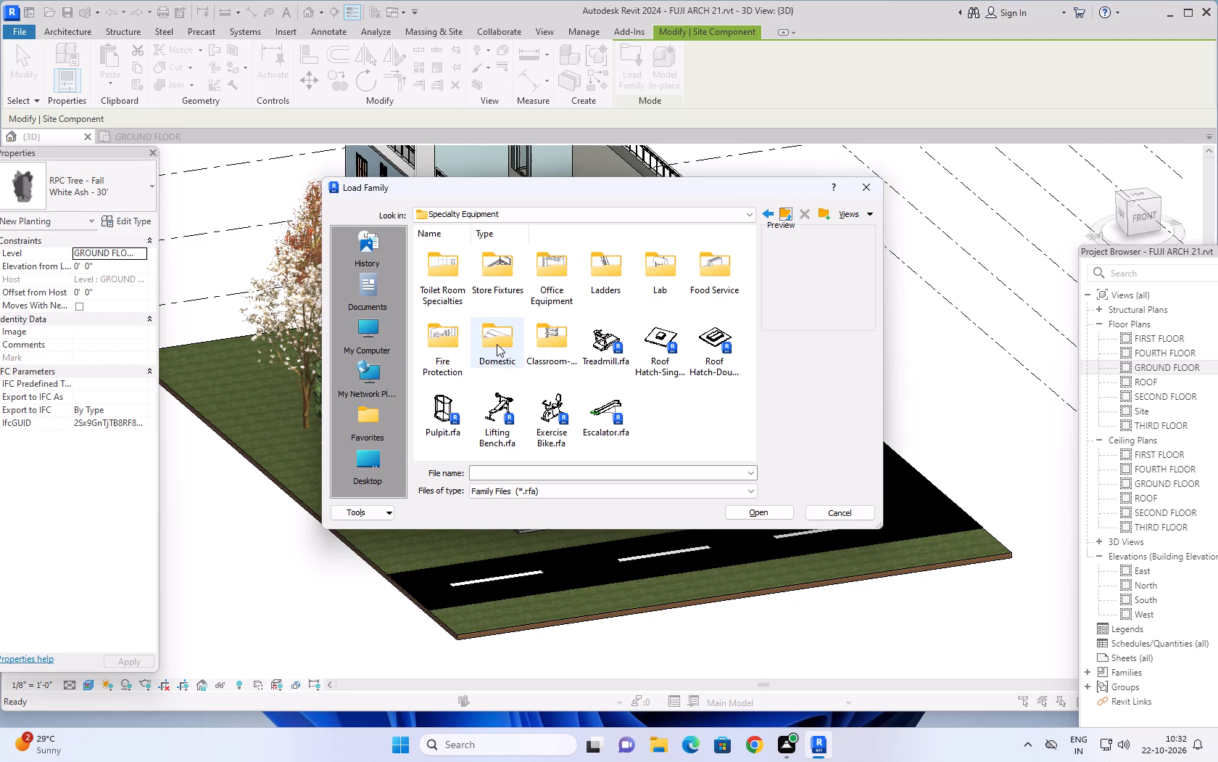
Check the Domestic and Classroom-Library subfolders of Specialty Equipment for a suitable family.
double_click(500, 344)
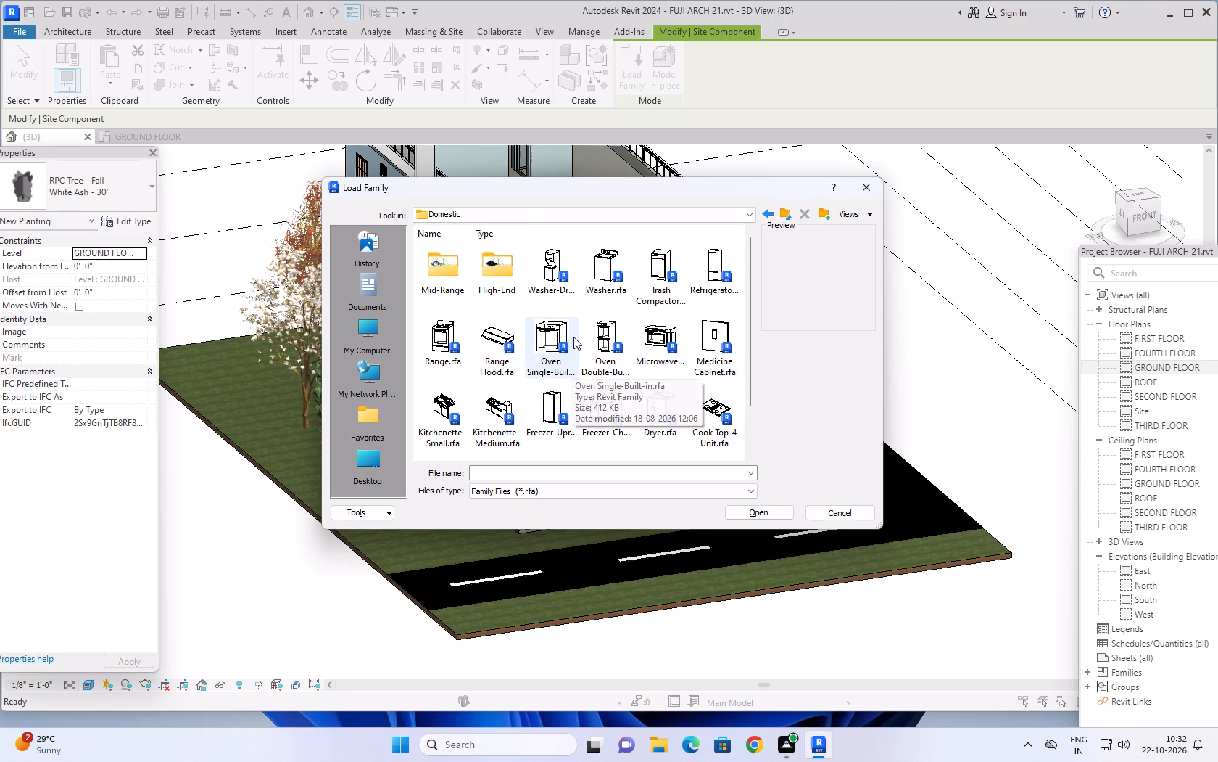
scroll(573, 337, "down", 5)
scroll(573, 413, "up", 9)
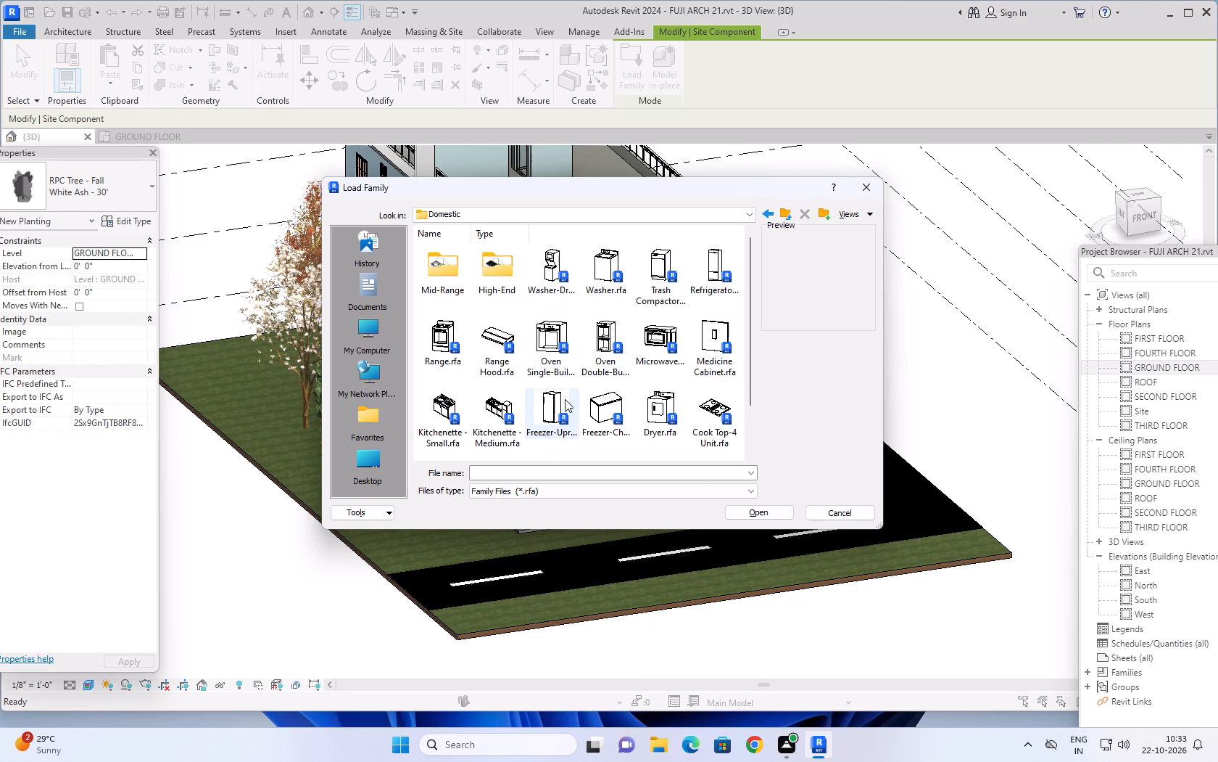
left_click(790, 215)
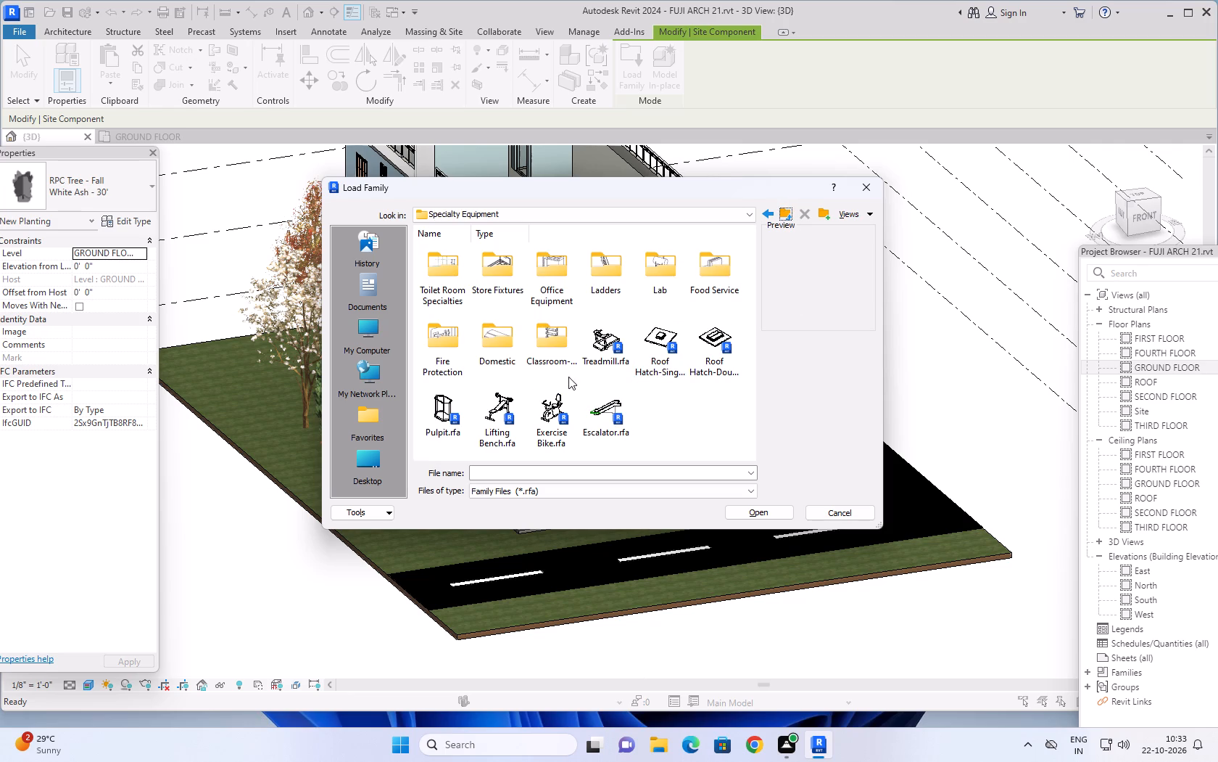
double_click(554, 339)
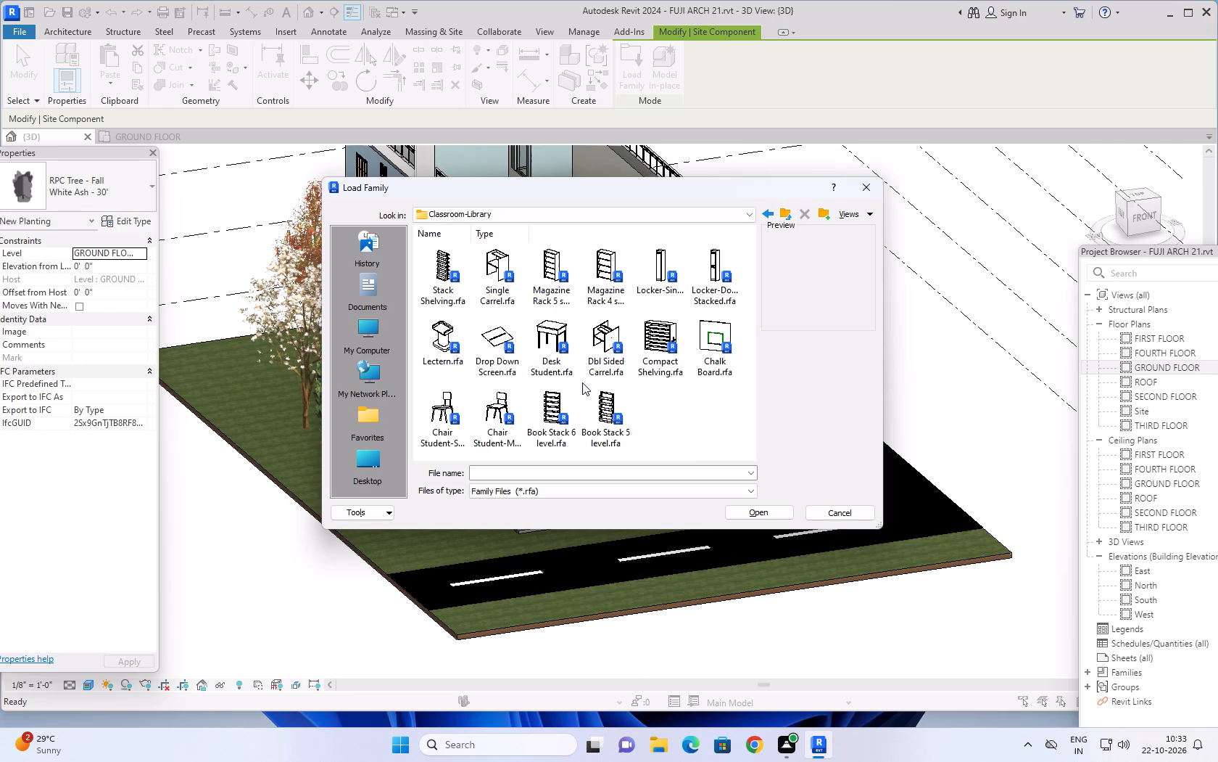
scroll(582, 382, "down", 4)
scroll(668, 413, "up", 3)
left_click(787, 211)
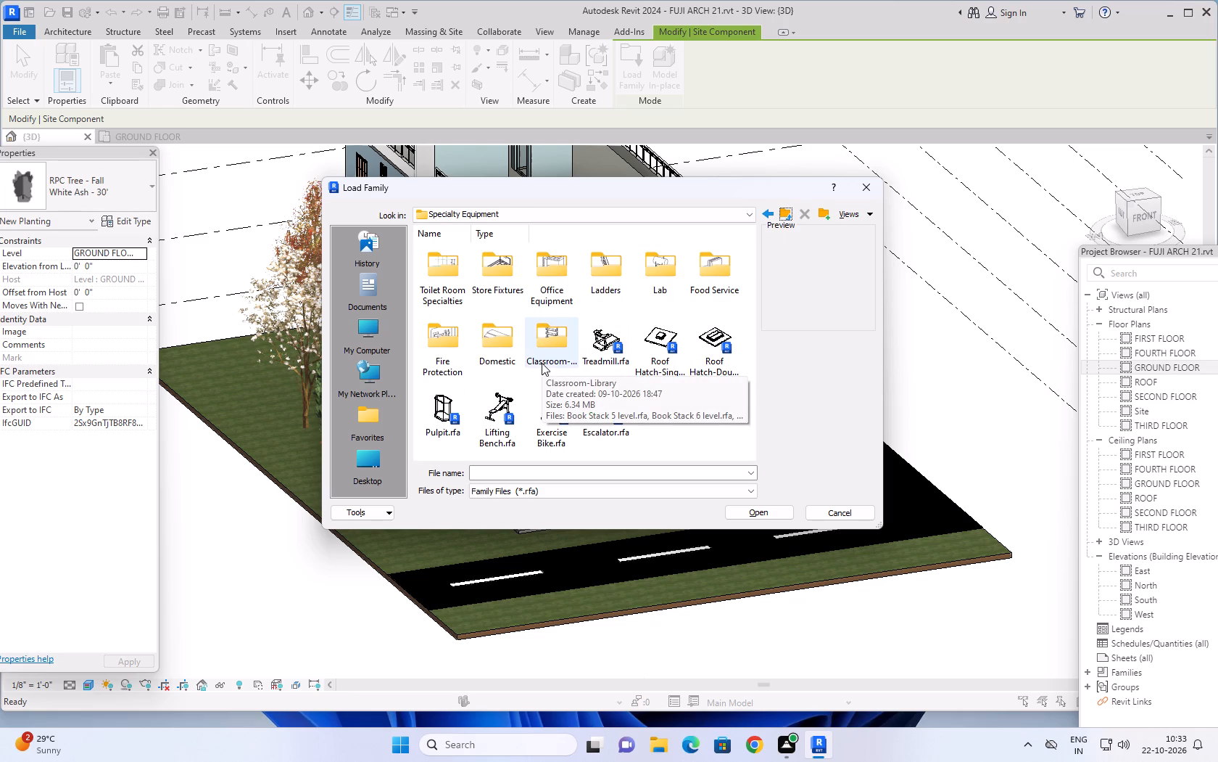
Recheck the Store Fixtures families and the remaining Specialty Equipment contents, then return to the US folder.
double_click(505, 278)
scroll(507, 325, "down", 1)
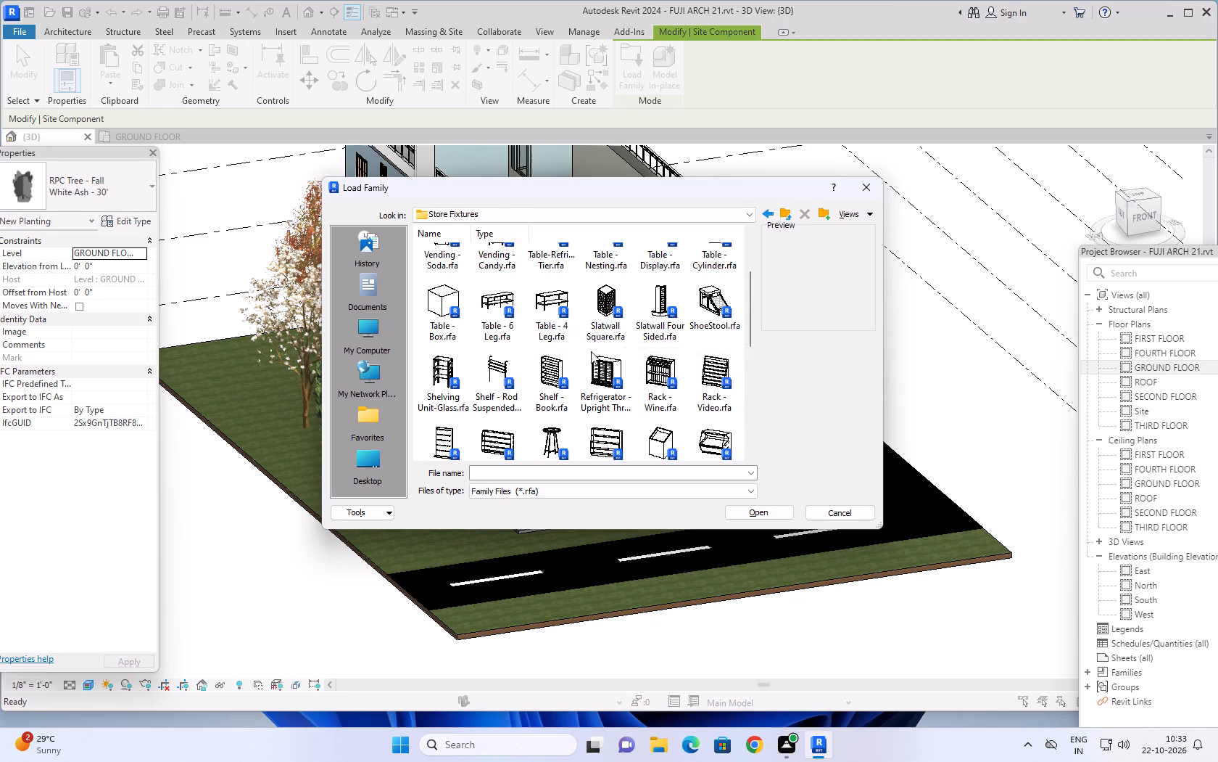
scroll(600, 353, "down", 1)
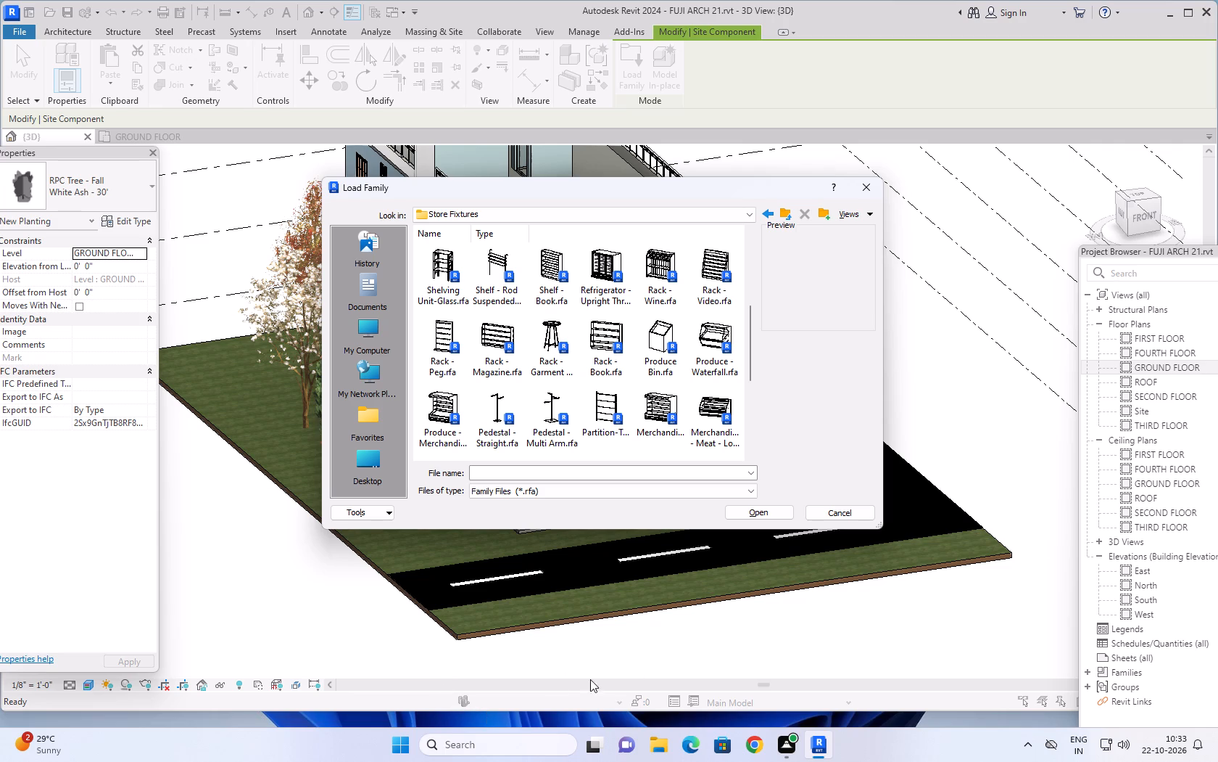
scroll(614, 407, "down", 4)
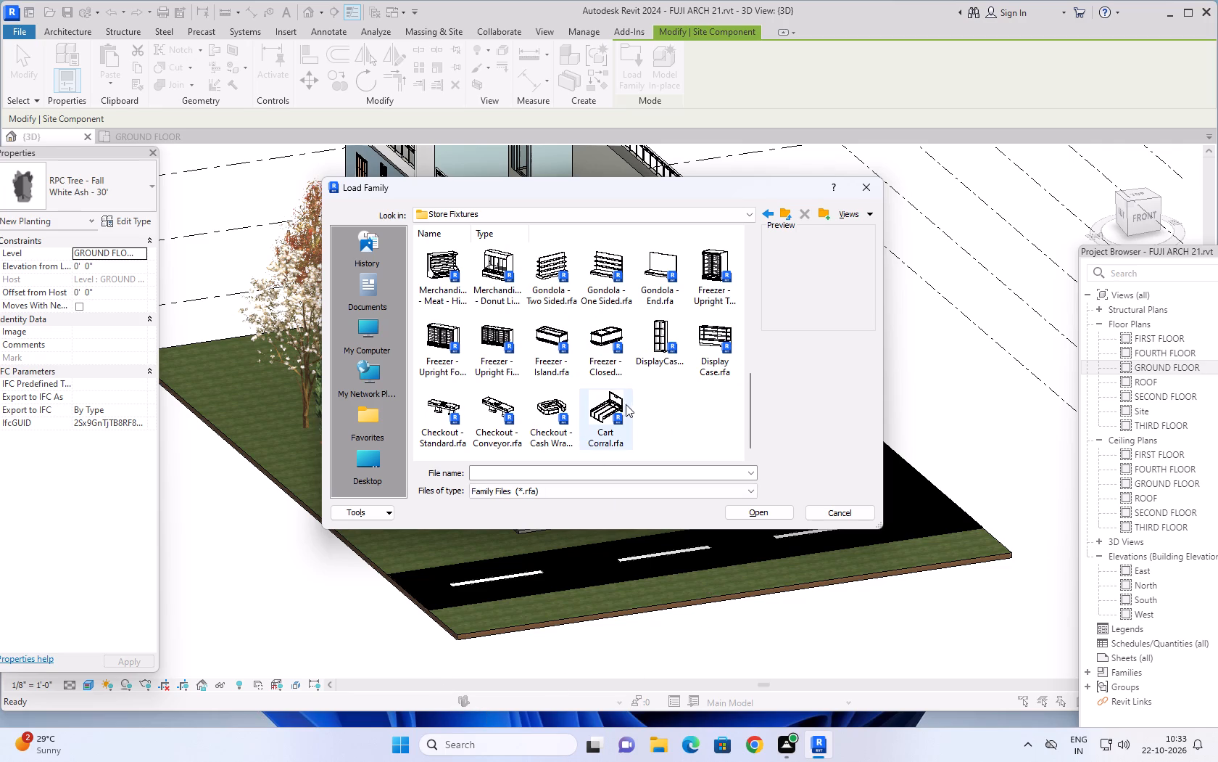
scroll(627, 401, "down", 2)
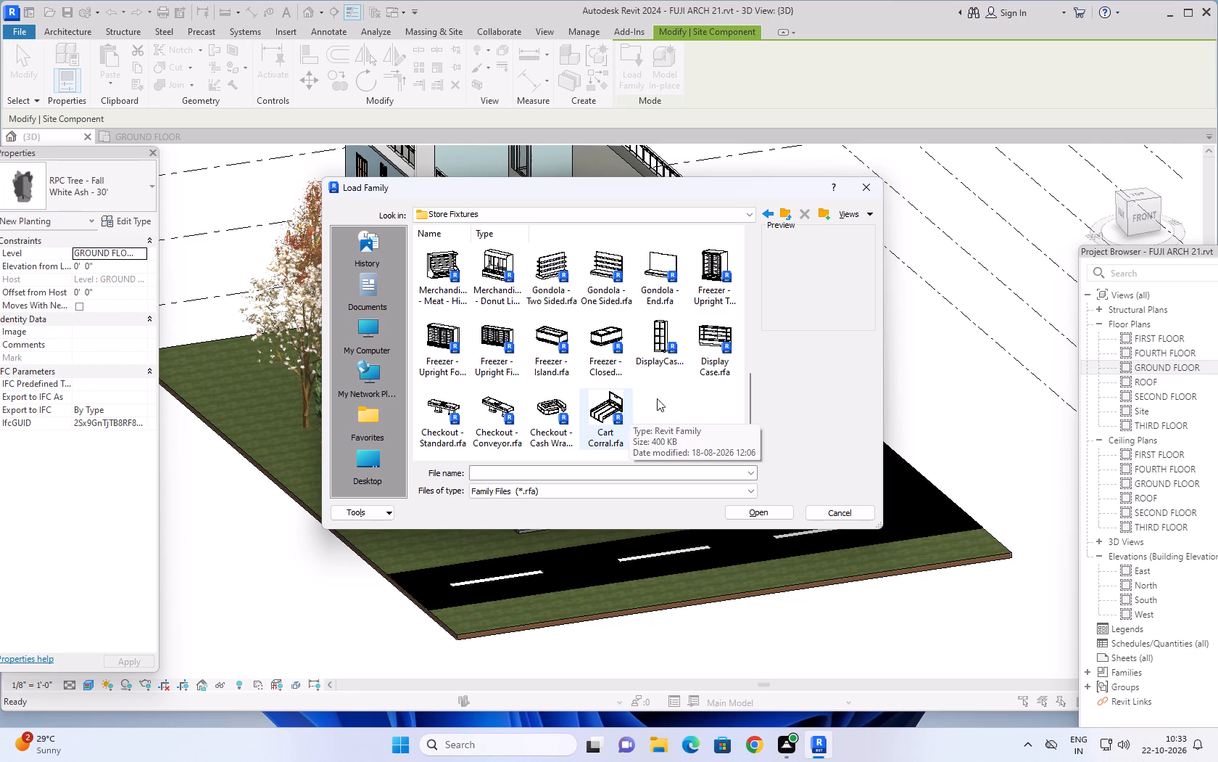
left_click(784, 212)
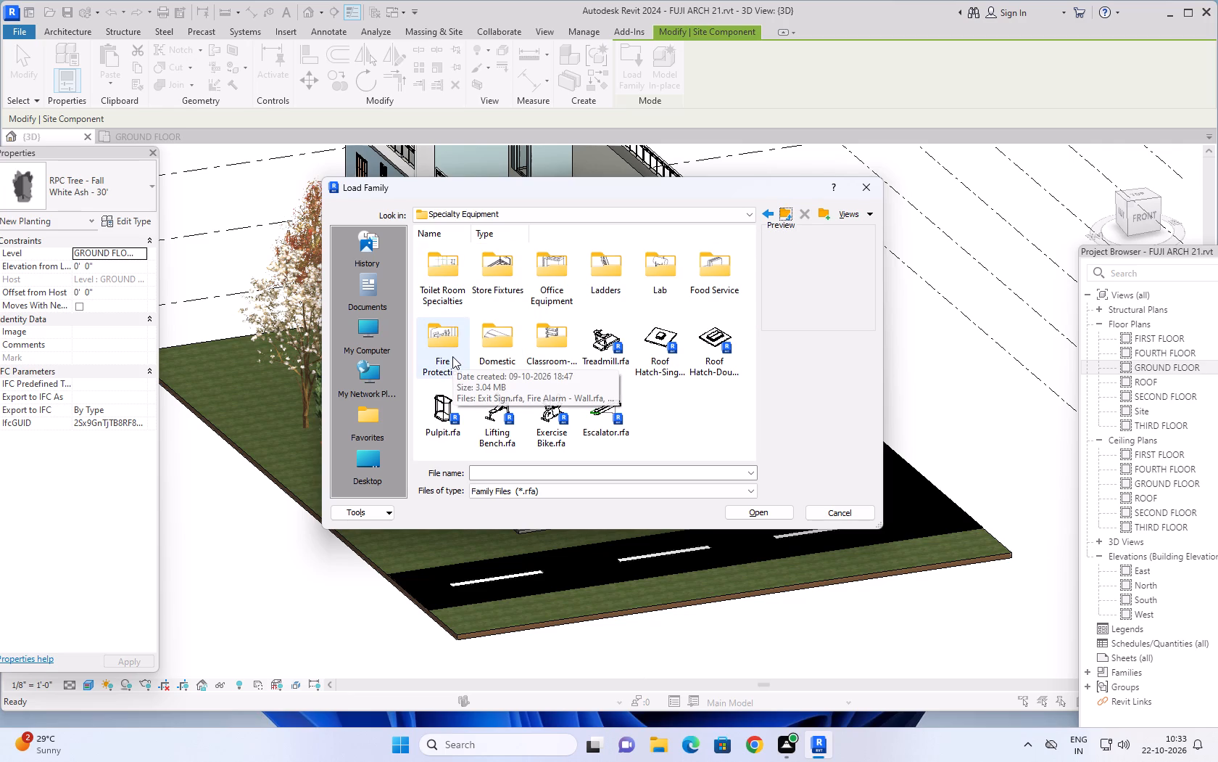
left_click(434, 351)
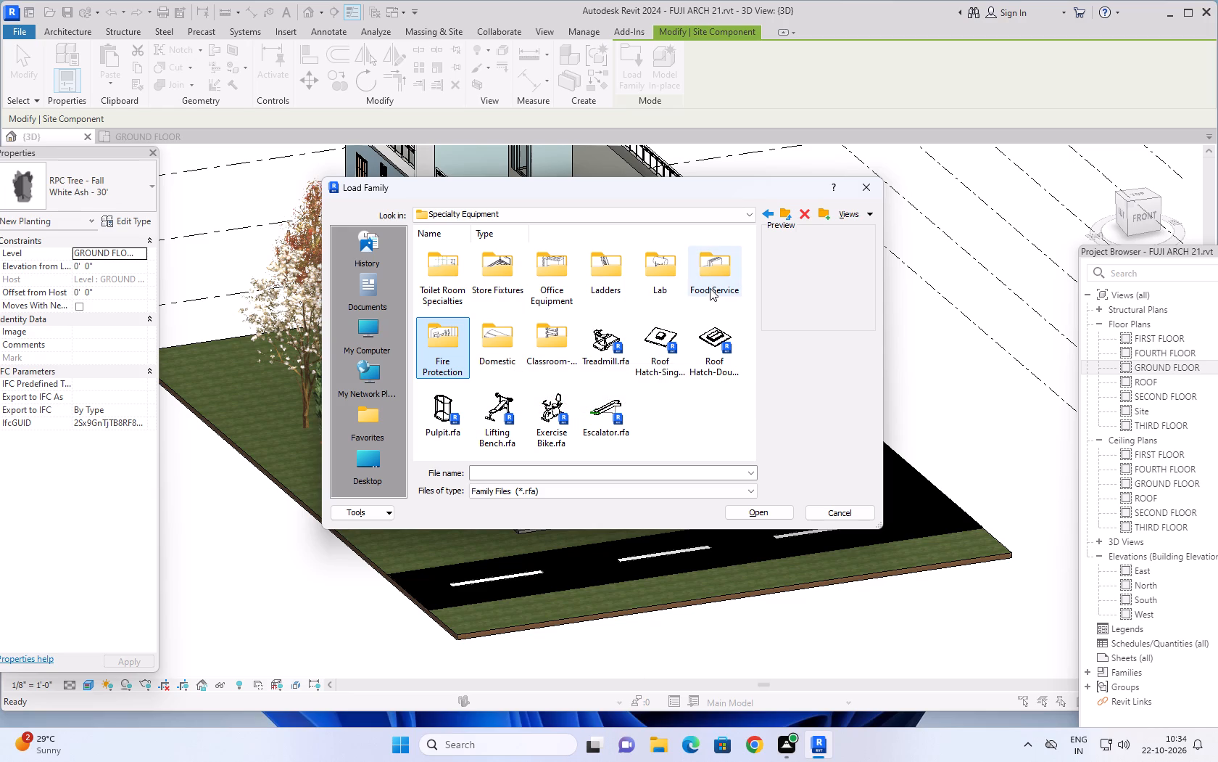
scroll(505, 353, "down", 4)
scroll(546, 389, "up", 4)
left_click(787, 217)
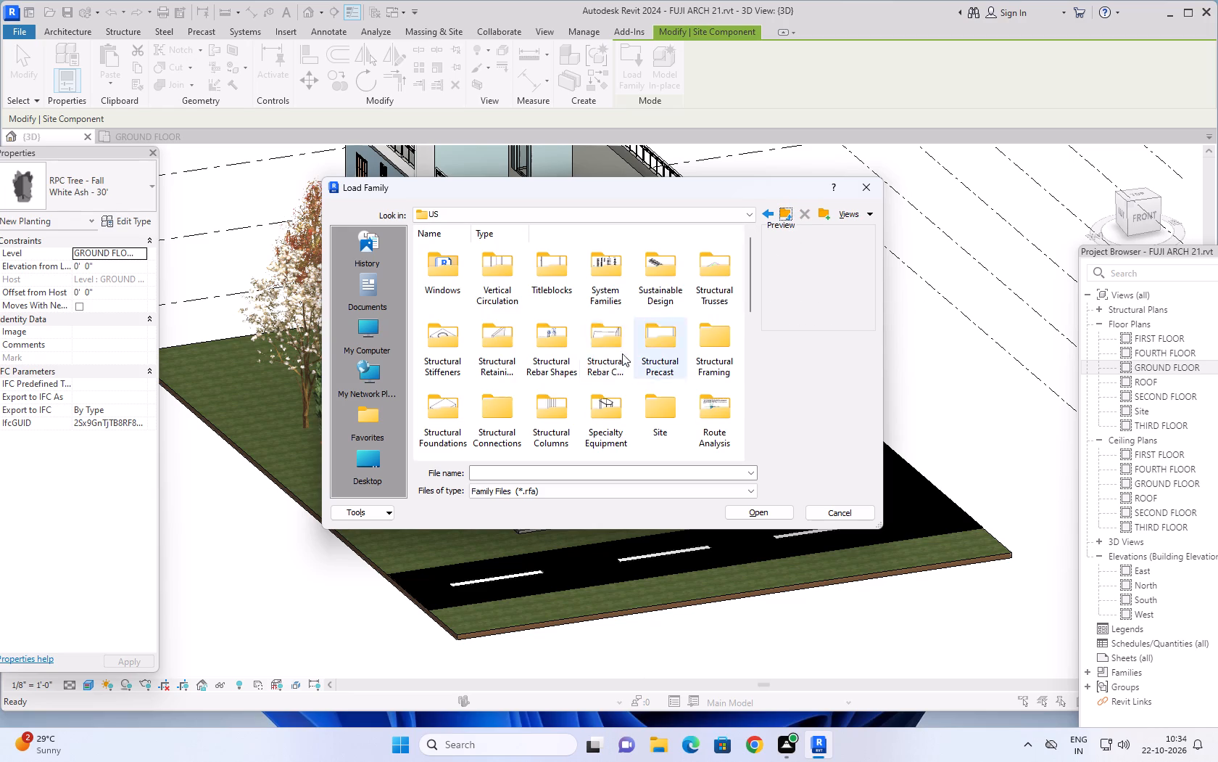
Check the Route Analysis folder of the US library, then return to the US folder.
scroll(486, 364, "down", 1)
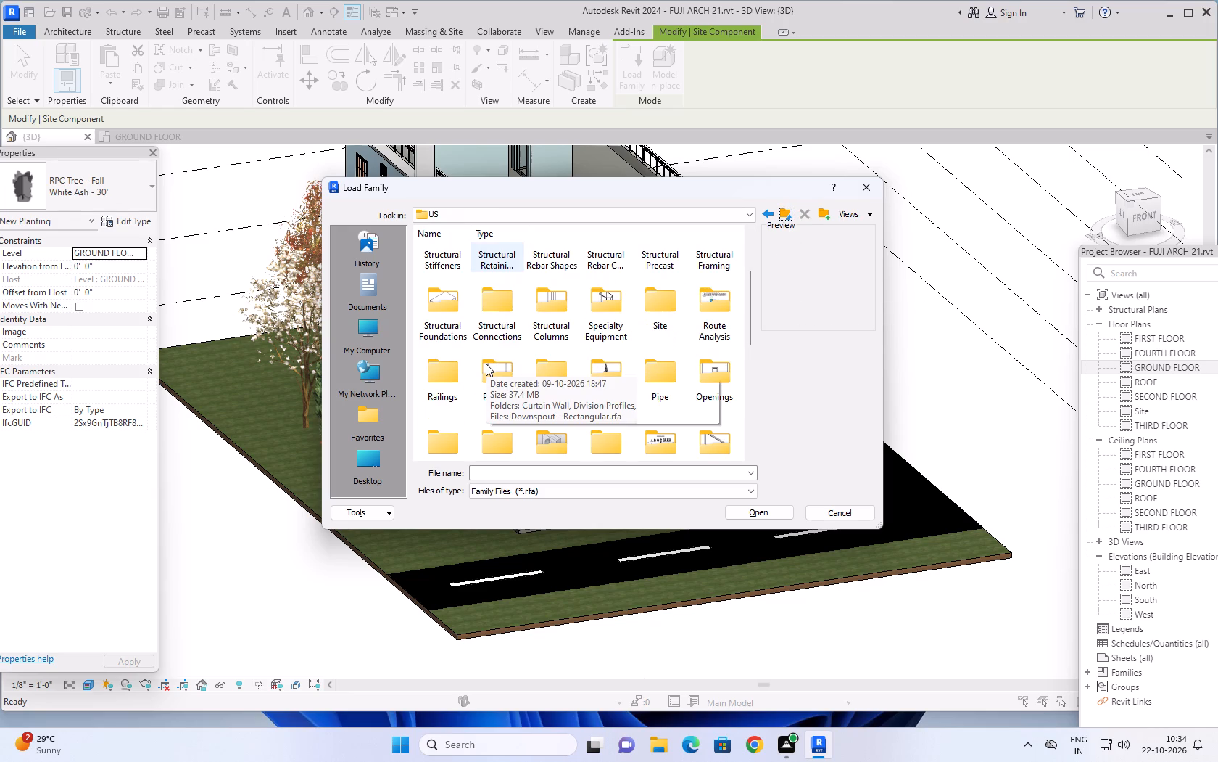
double_click(710, 306)
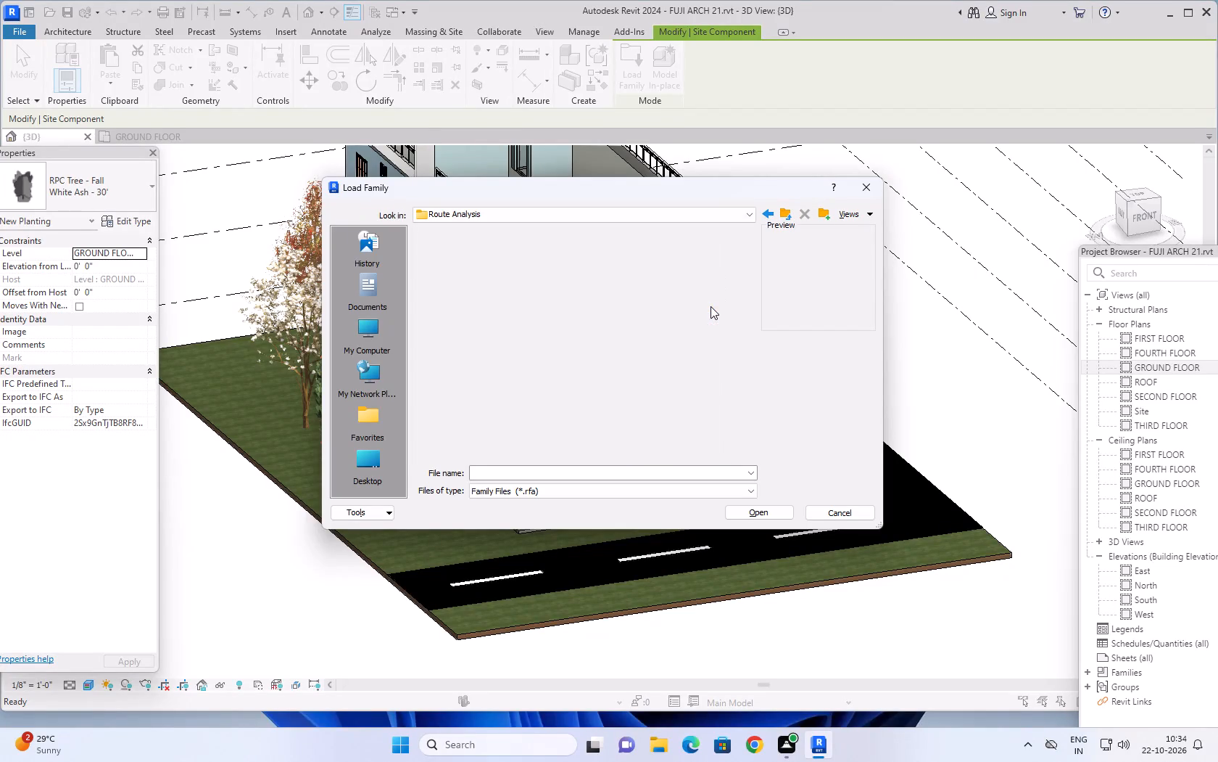
left_click(789, 213)
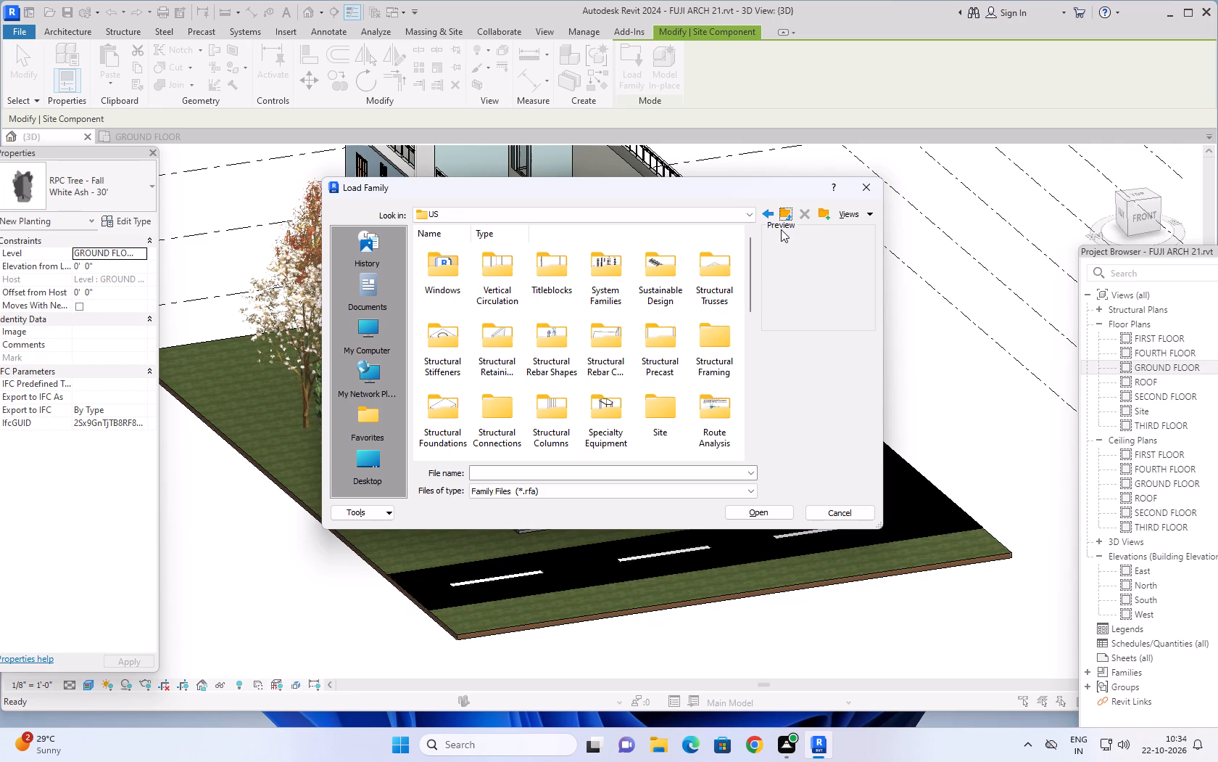
Look through the Division Profiles, Wall, Stairs, Slab, Roofs and Railings subfolders of the US Profiles folder for a usable site family.
scroll(668, 314, "down", 1)
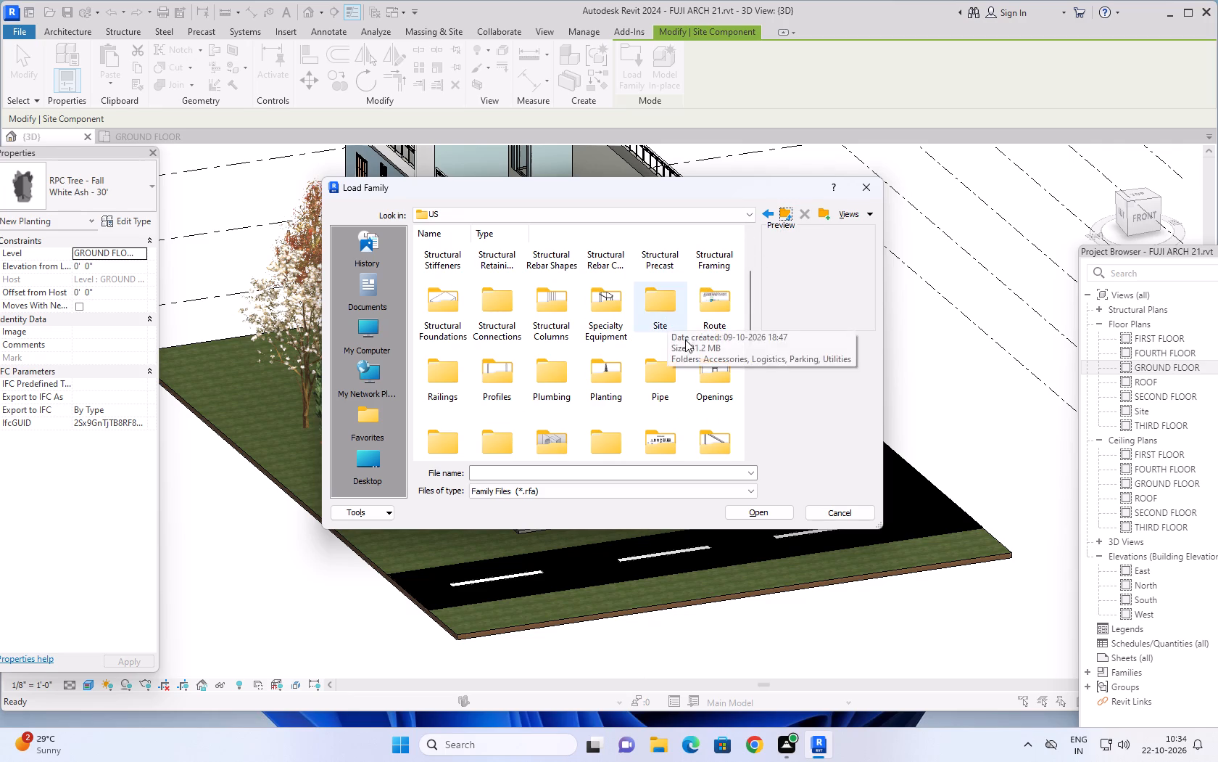
double_click(500, 367)
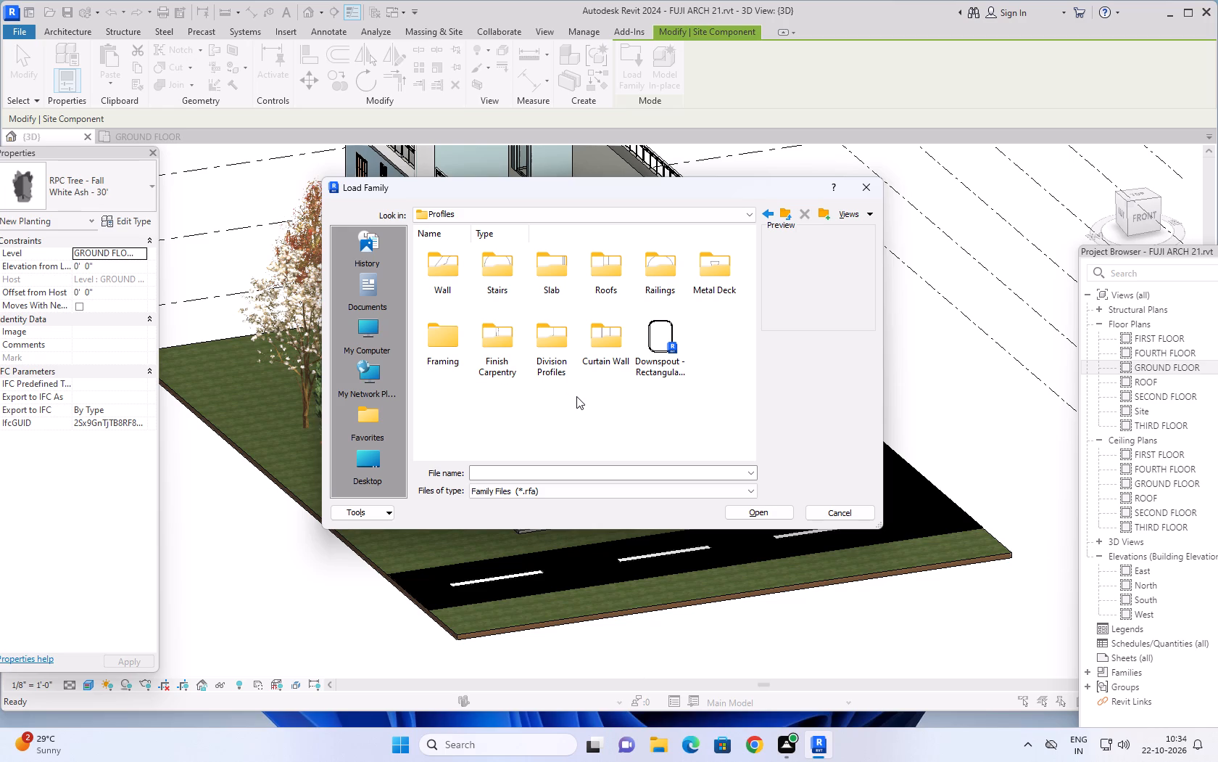
double_click(557, 347)
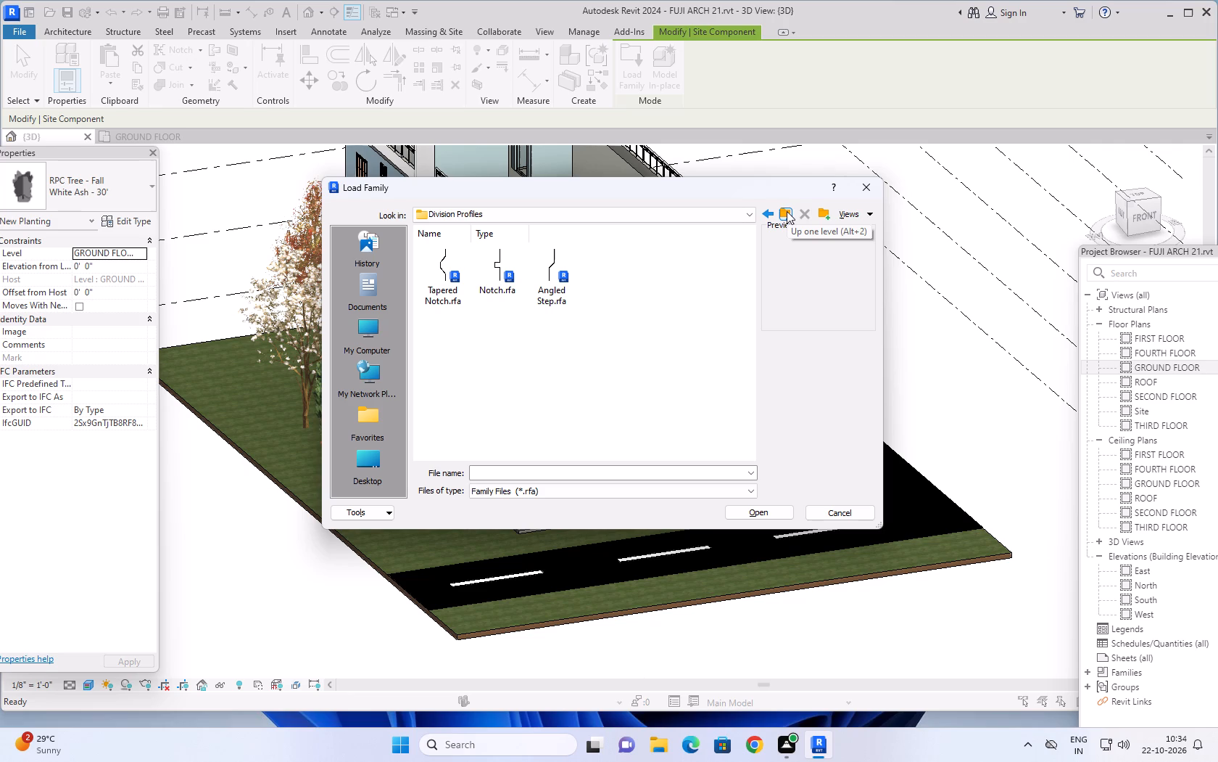
left_click(787, 210)
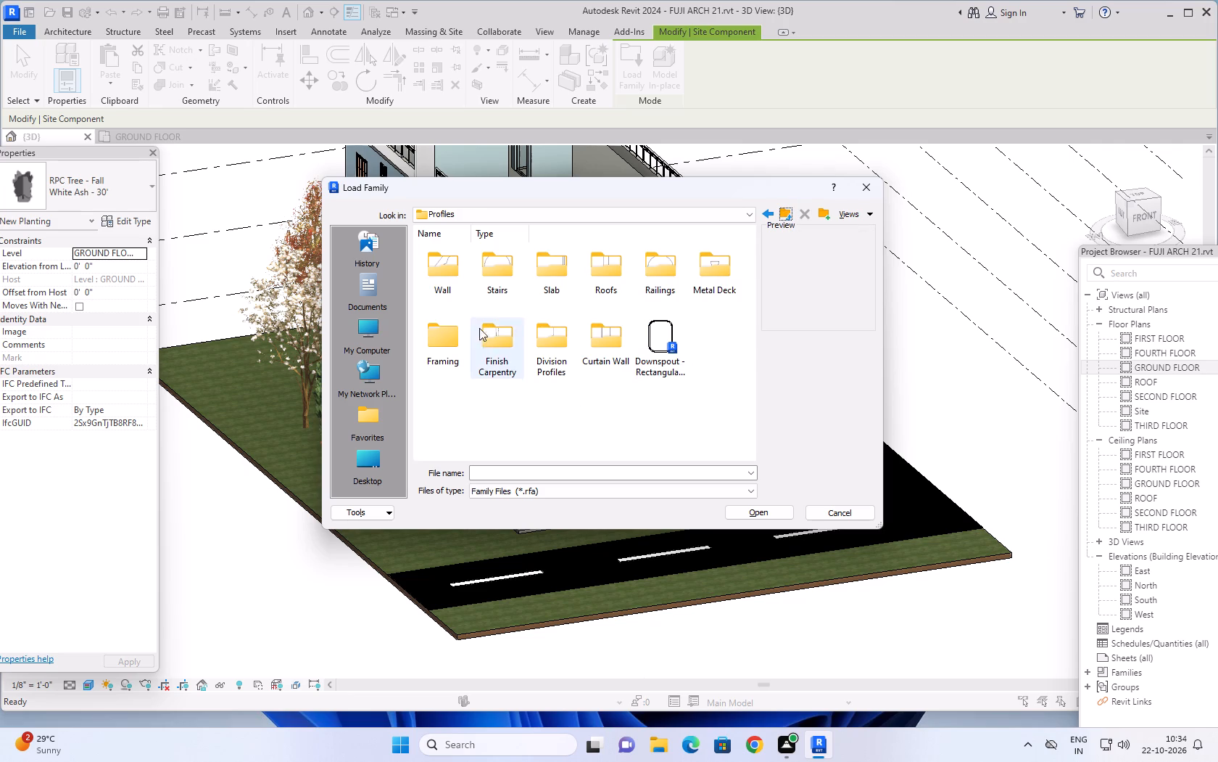
double_click(454, 277)
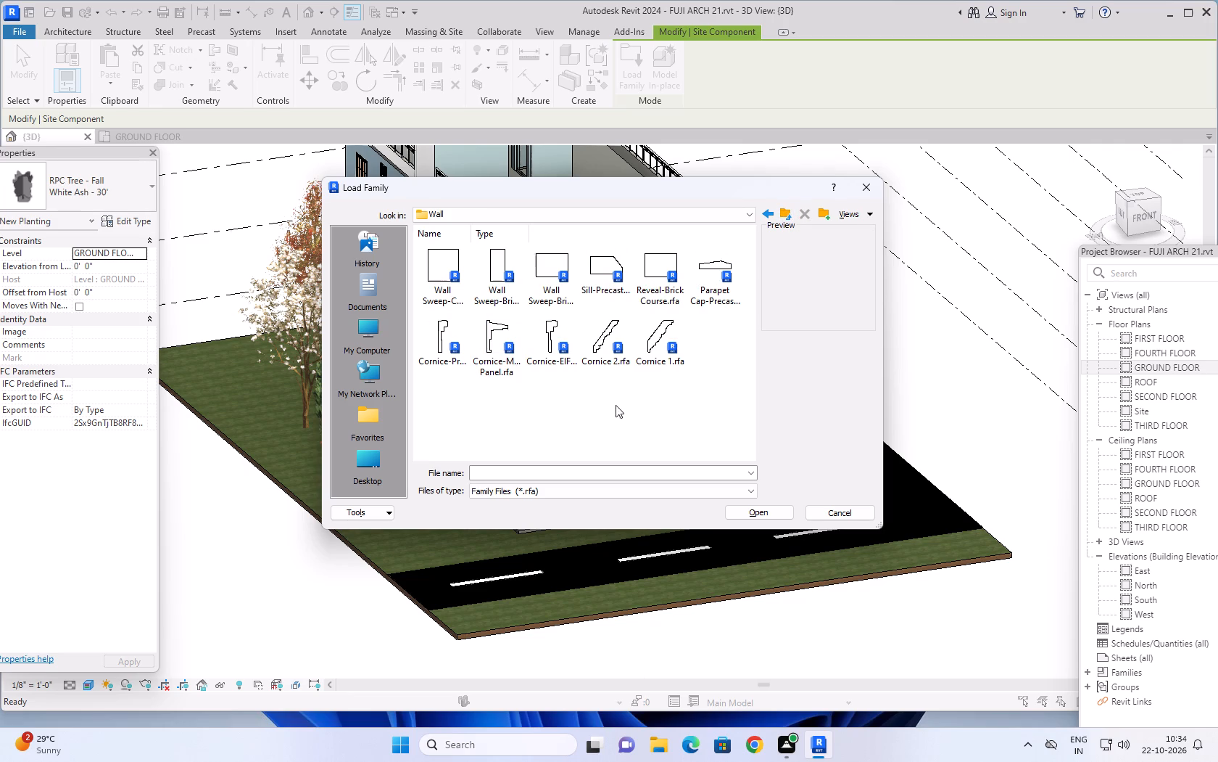
left_click(787, 208)
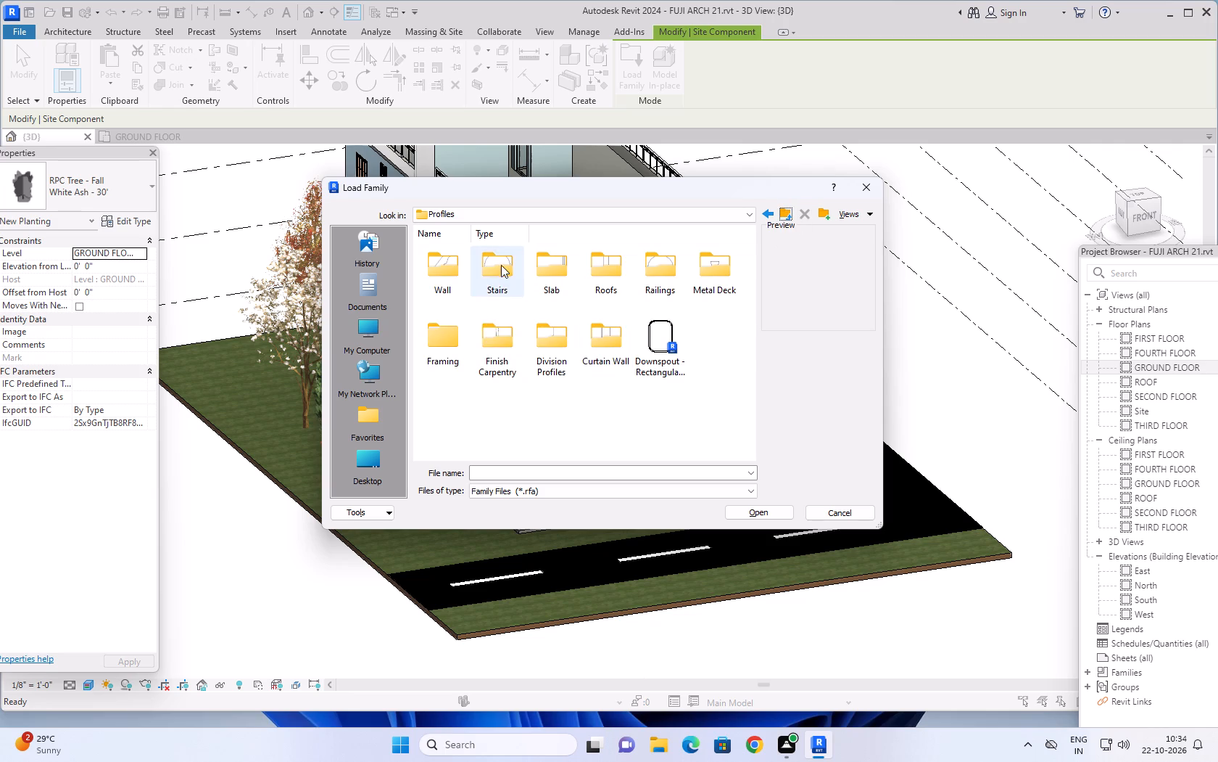
double_click(502, 263)
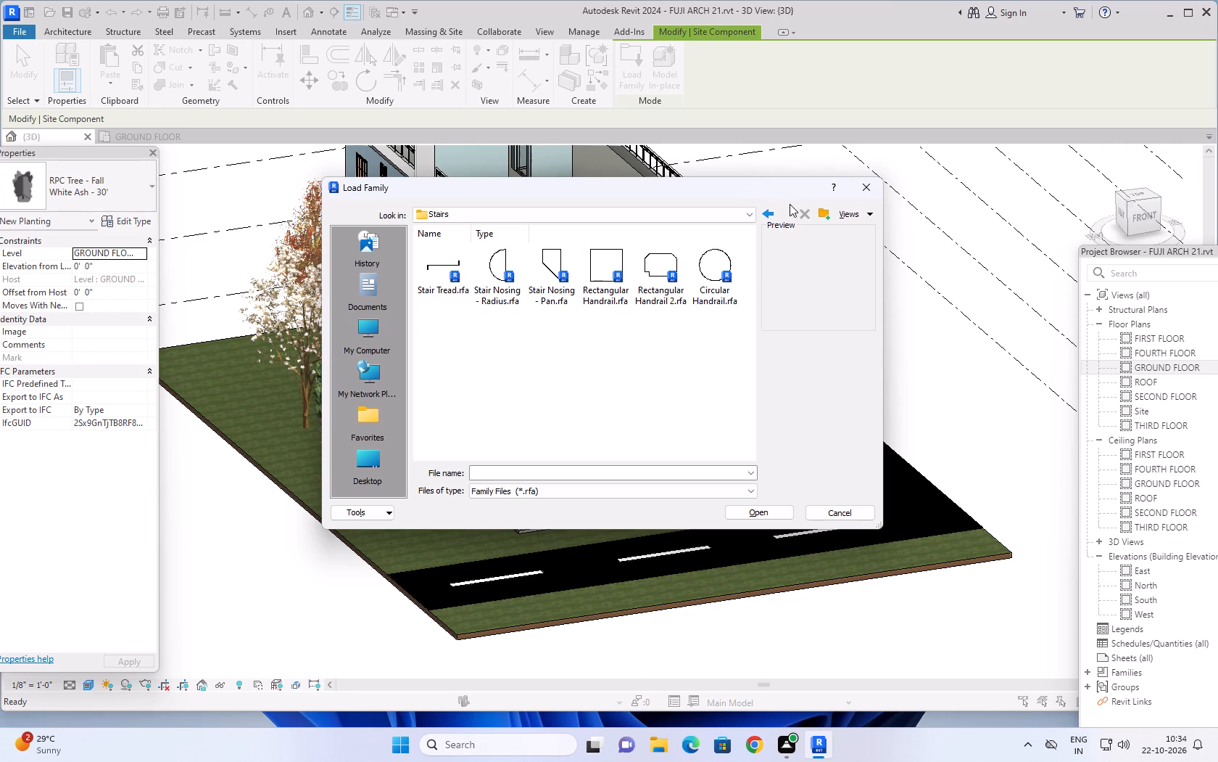
left_click(787, 212)
double_click(561, 276)
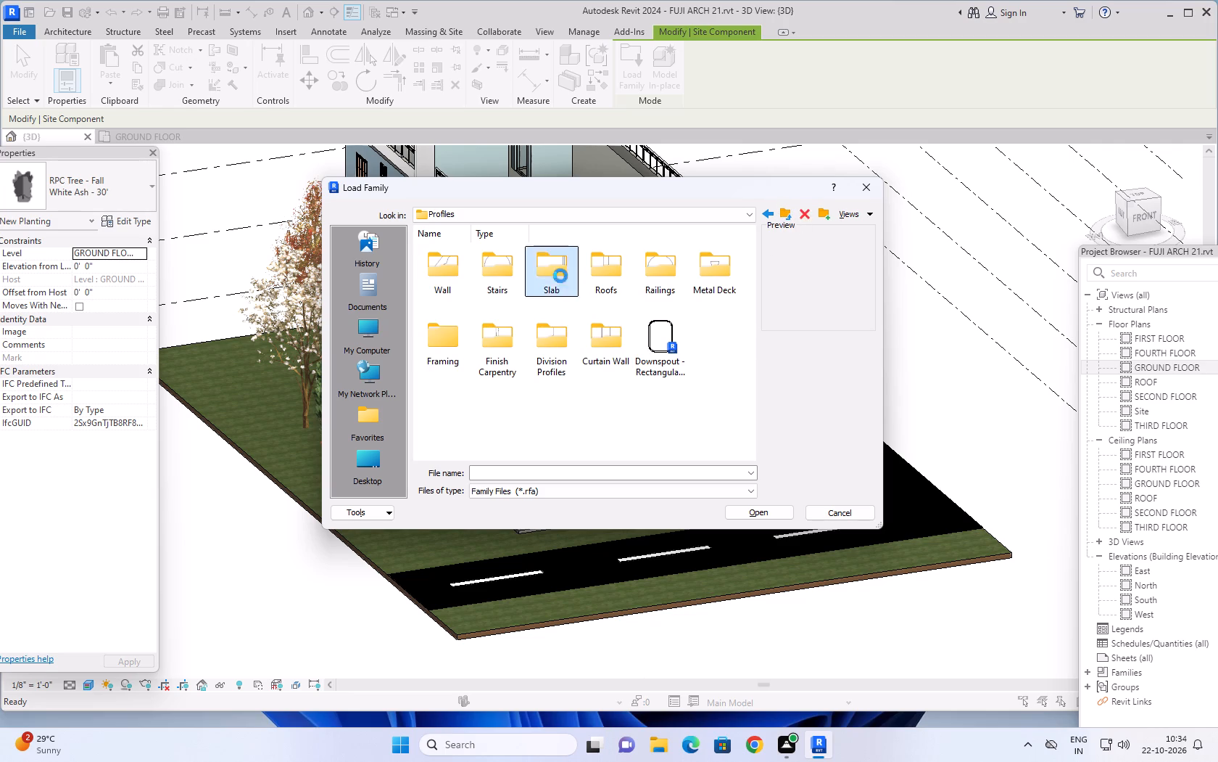
left_click(790, 214)
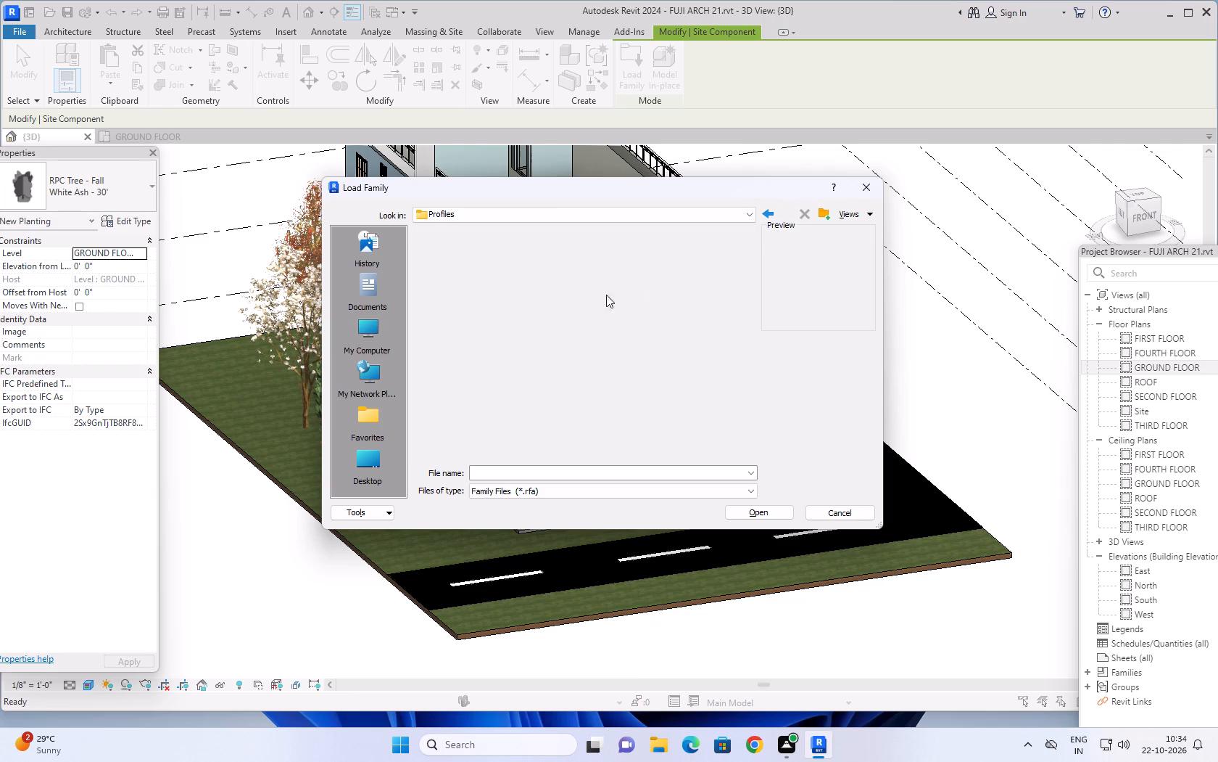
double_click(602, 276)
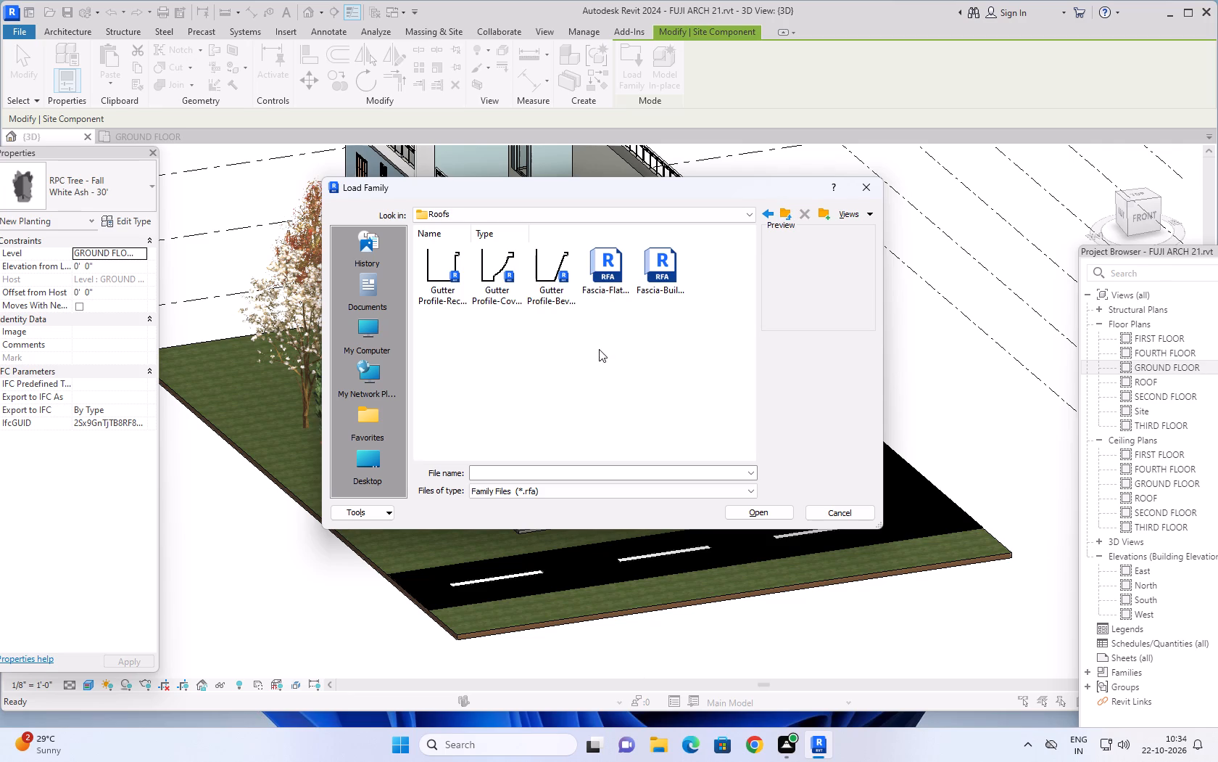
left_click(783, 213)
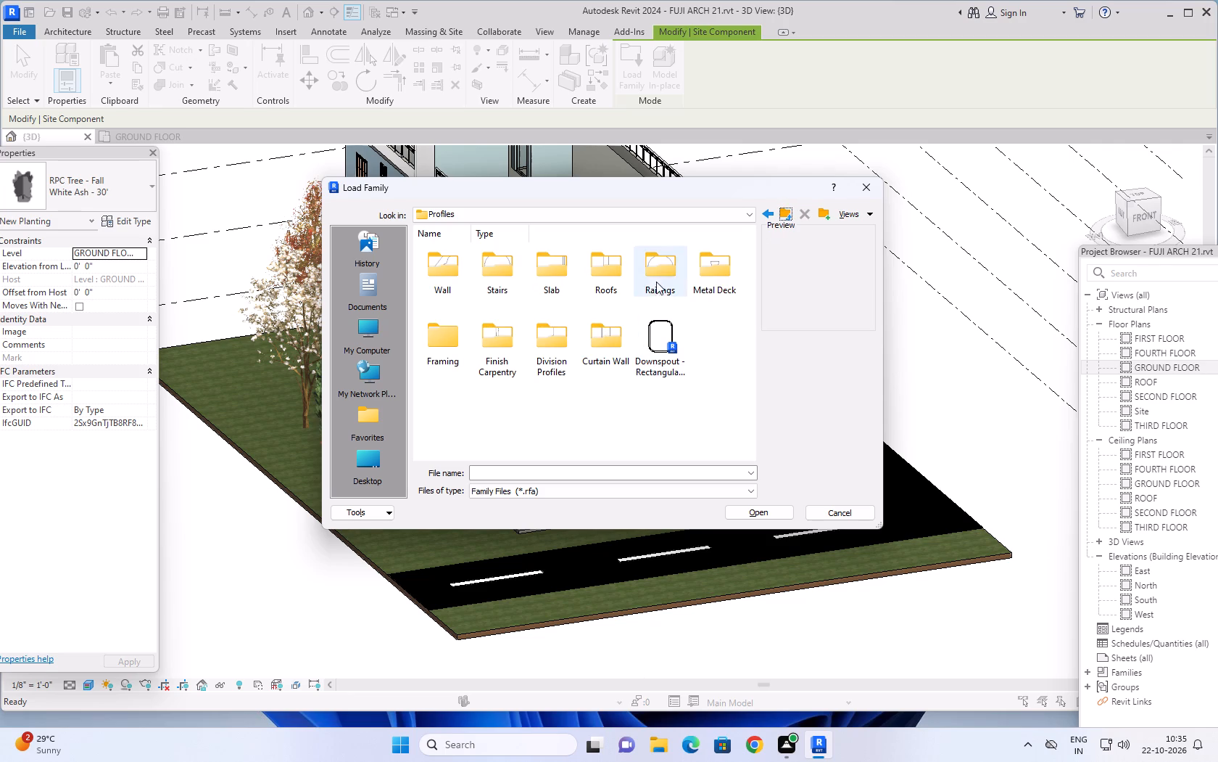
double_click(662, 269)
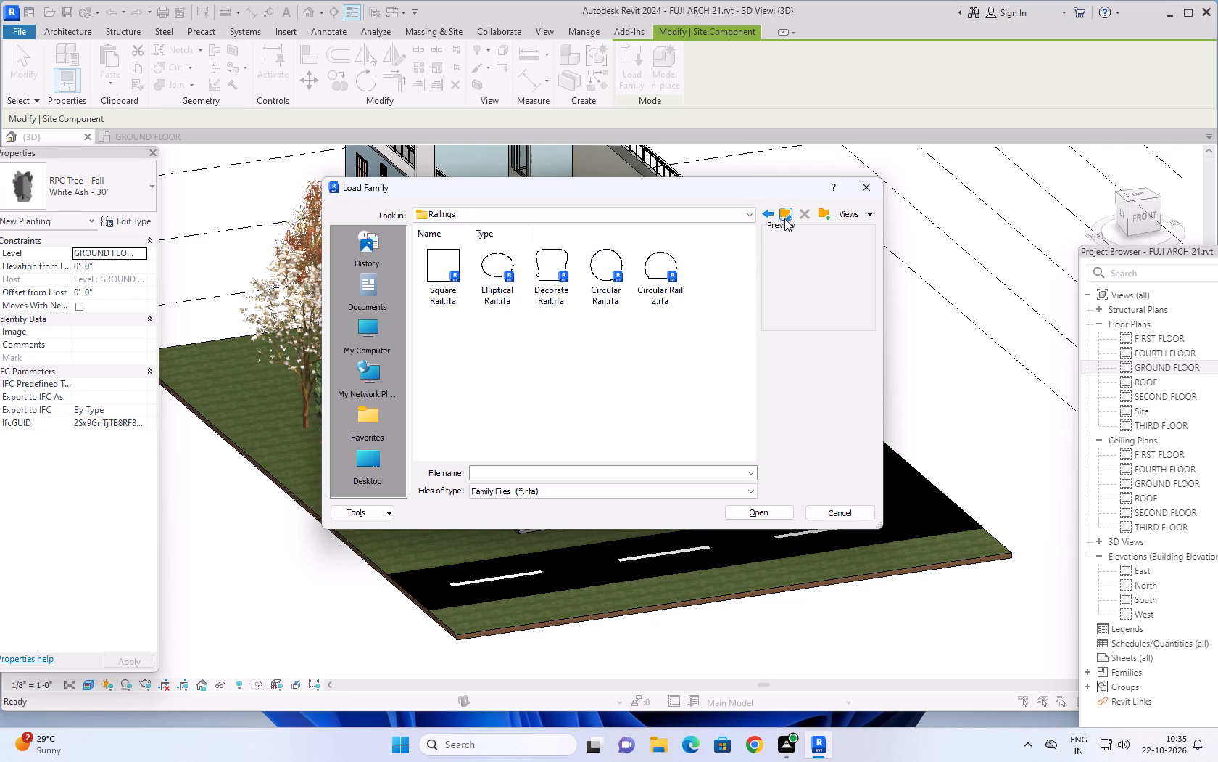
left_click(786, 212)
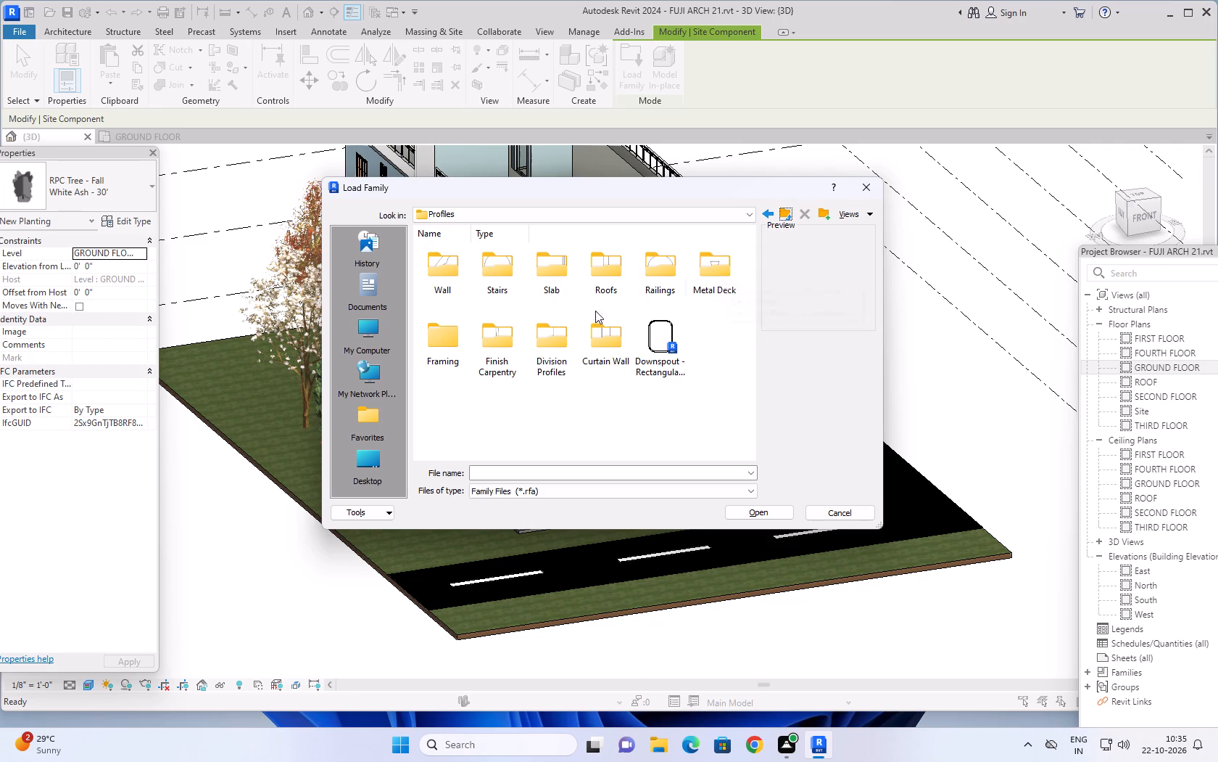
Check the Framing Wood subfolder and recheck Division Profiles within Profiles, then return to the US folder.
double_click(447, 336)
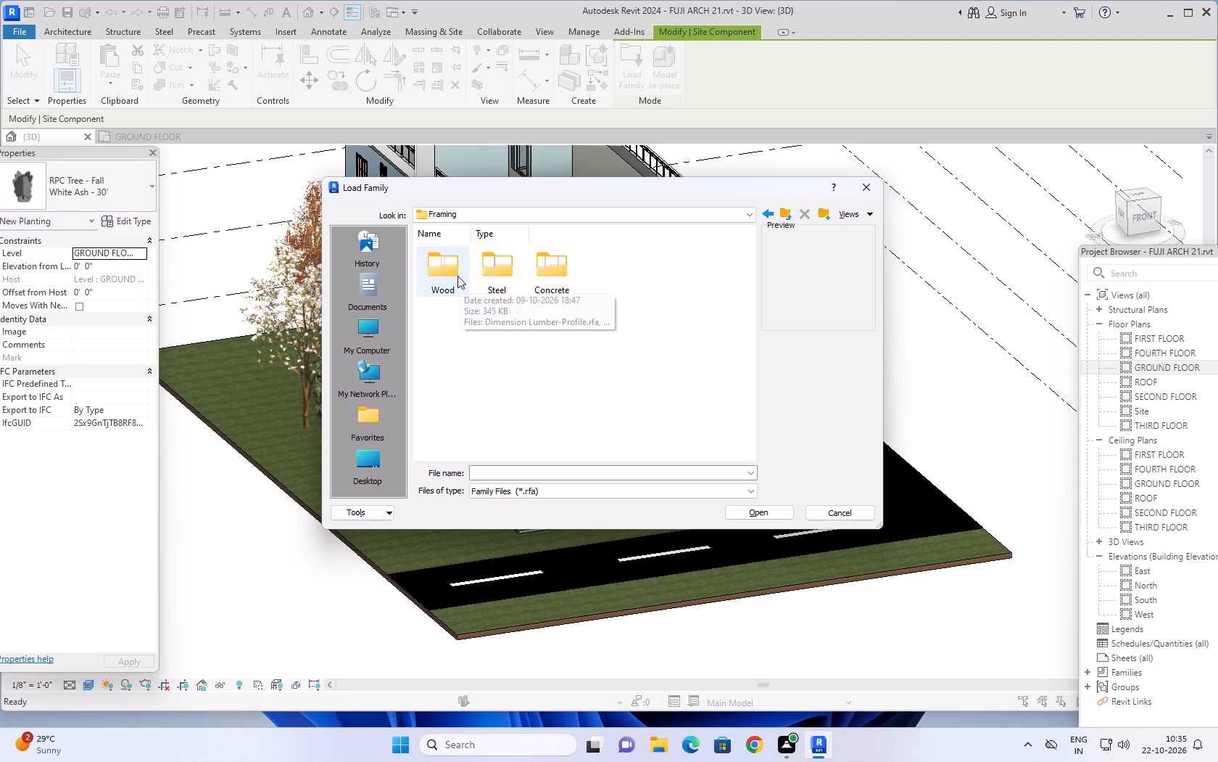
double_click(457, 276)
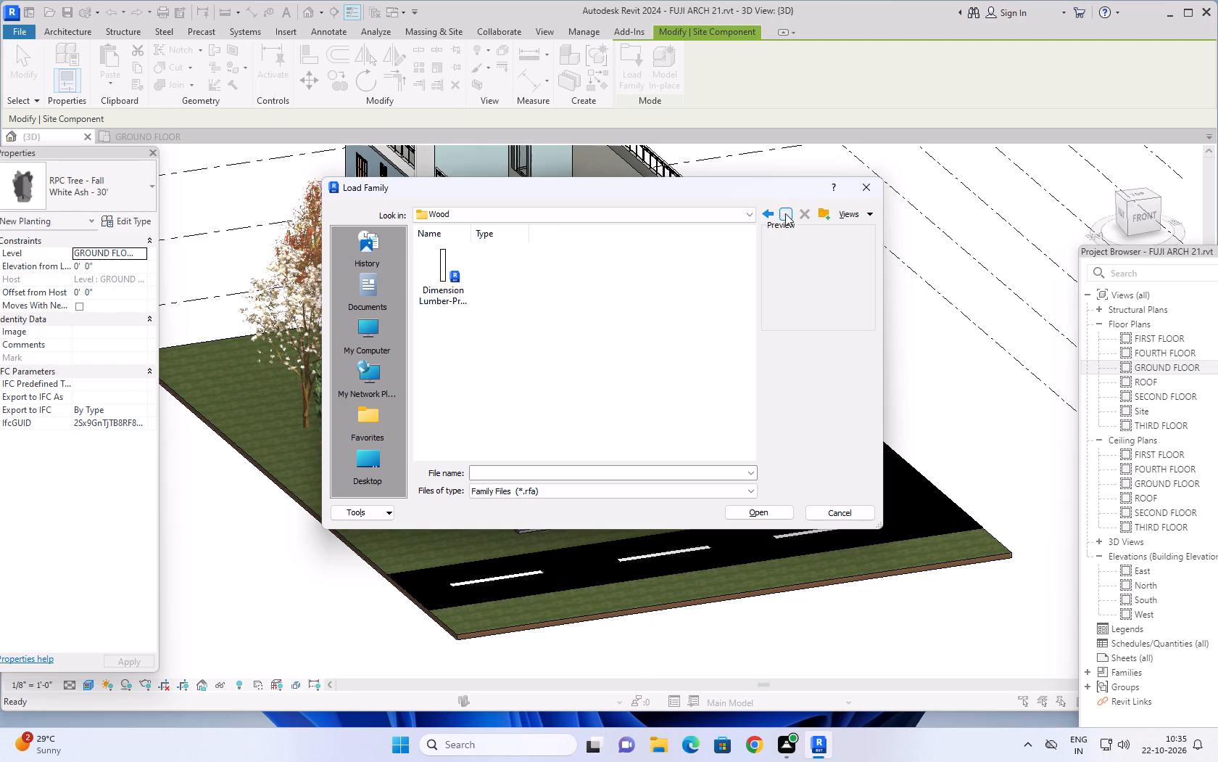
left_click(785, 213)
left_click(785, 213)
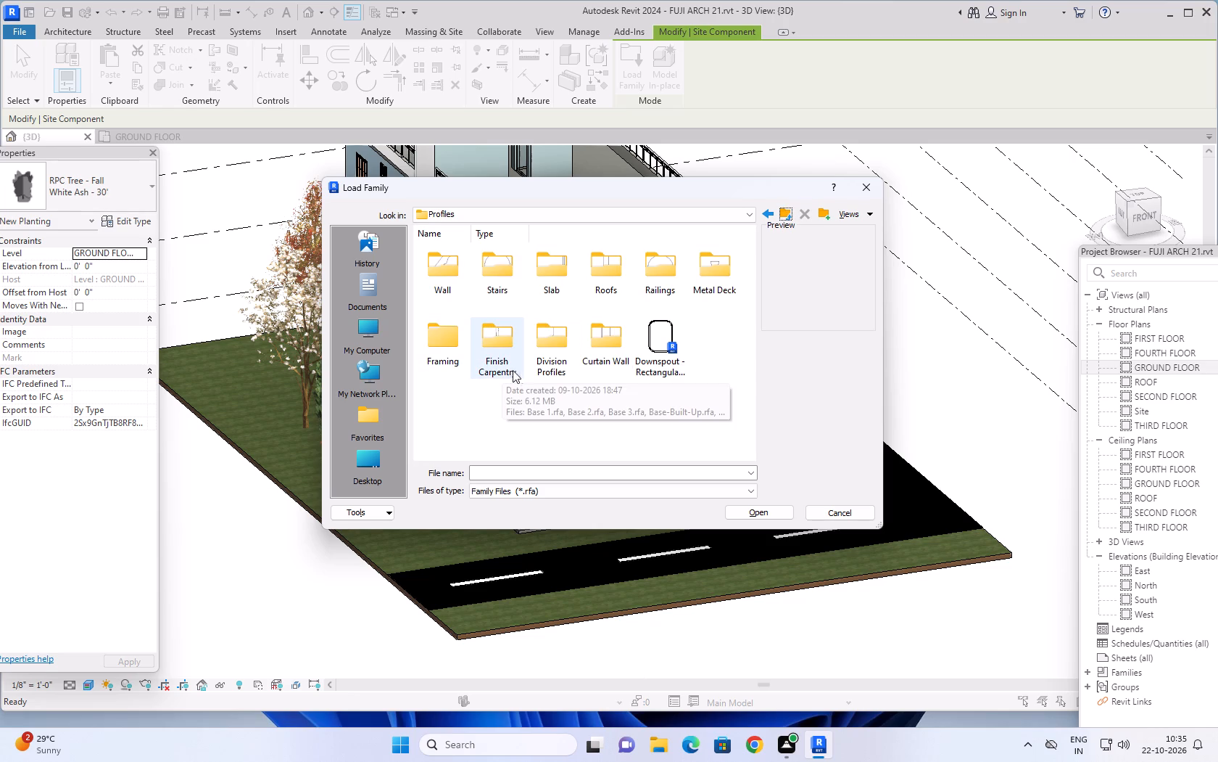
left_click(554, 345)
double_click(552, 345)
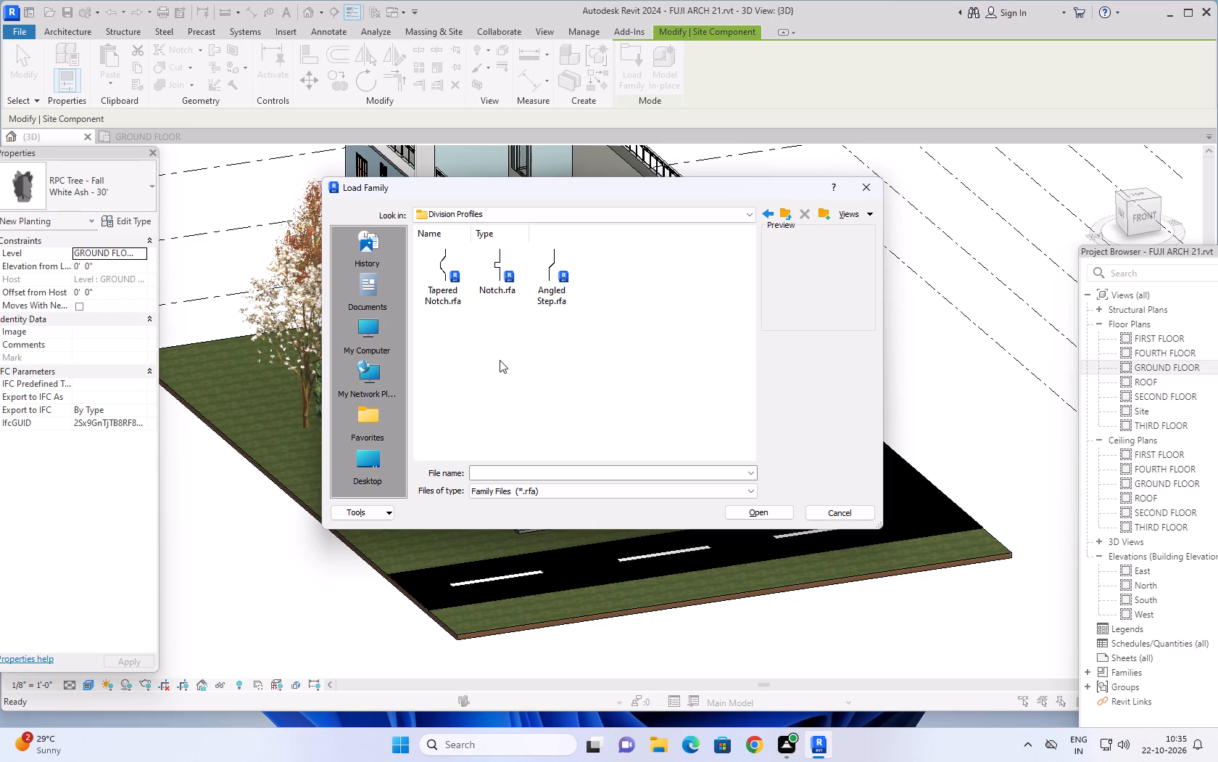
left_click(784, 212)
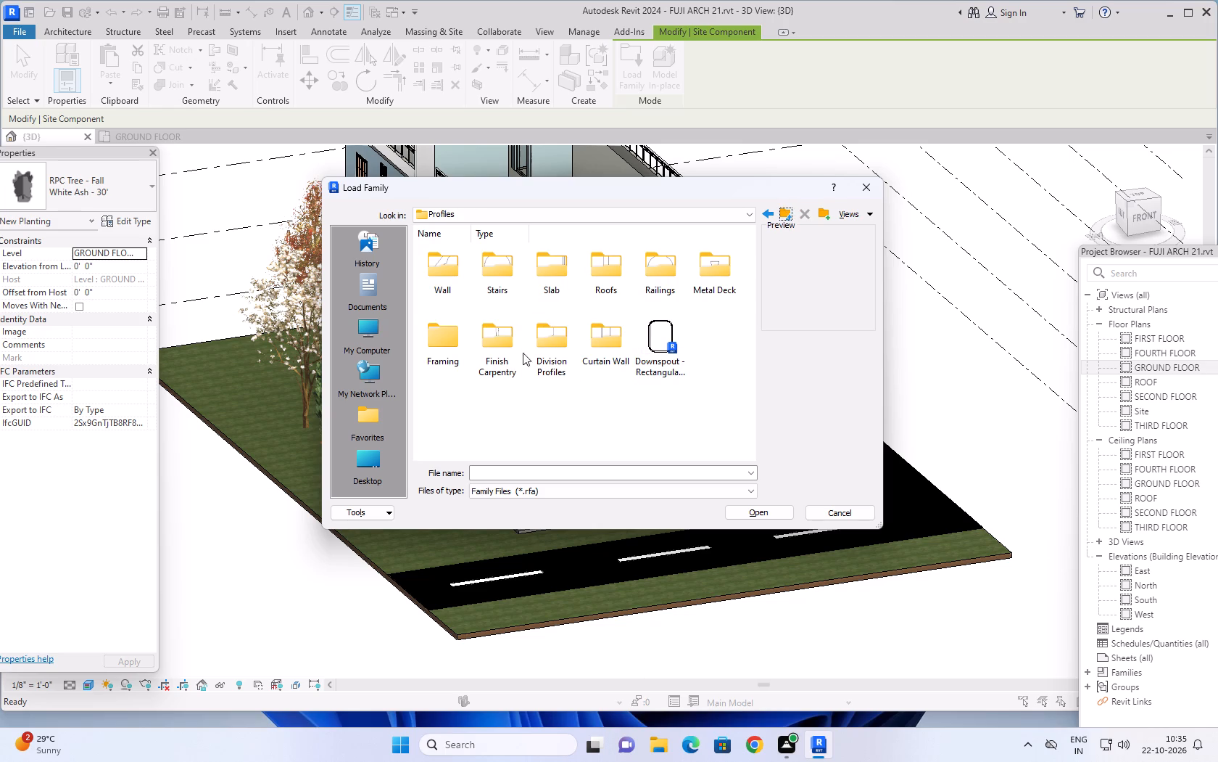
left_click(784, 208)
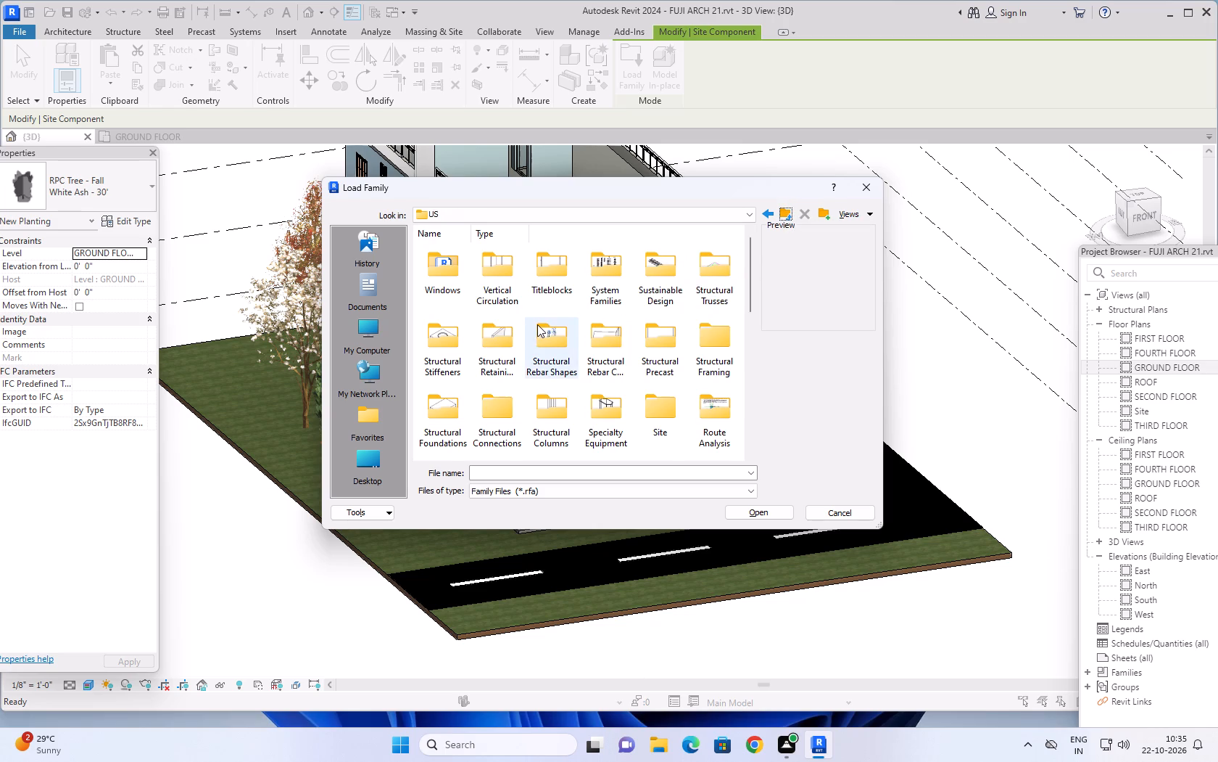
Check the Furniture System and Furniture folders of the US library for a usable site family, then return to the US folder.
scroll(537, 324, "down", 1)
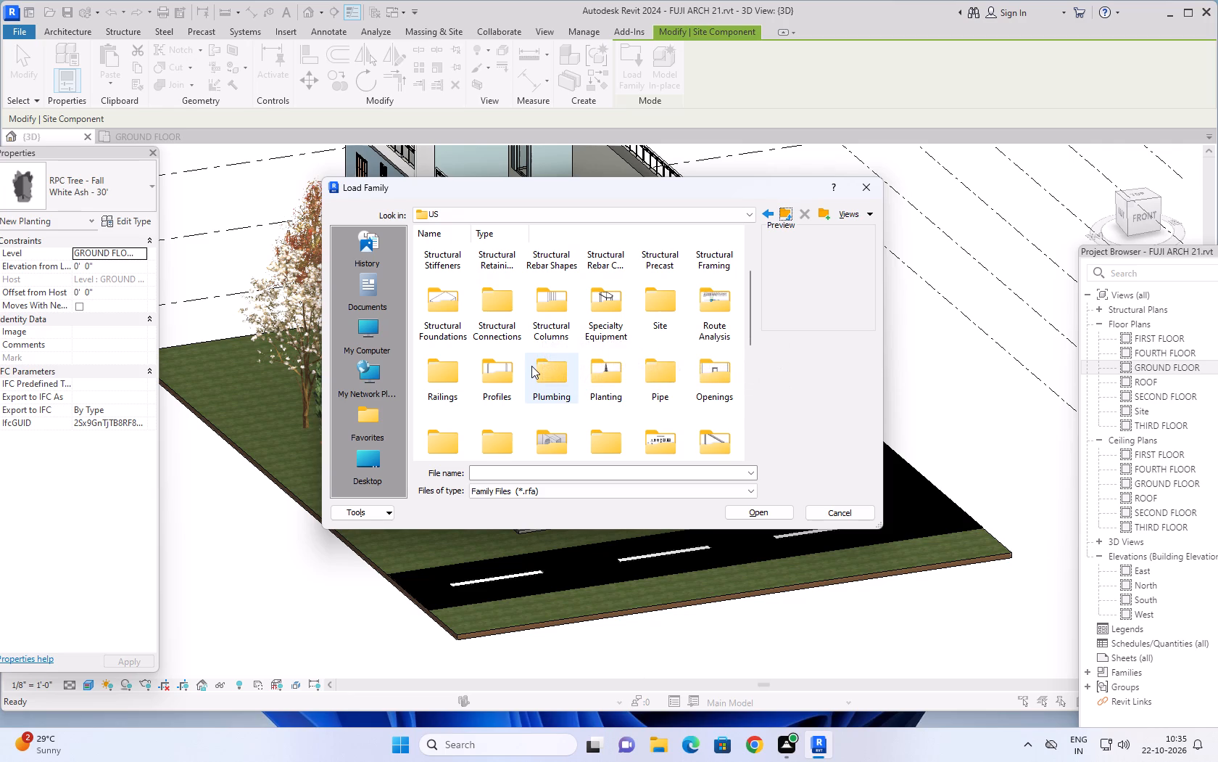
scroll(561, 357, "down", 1)
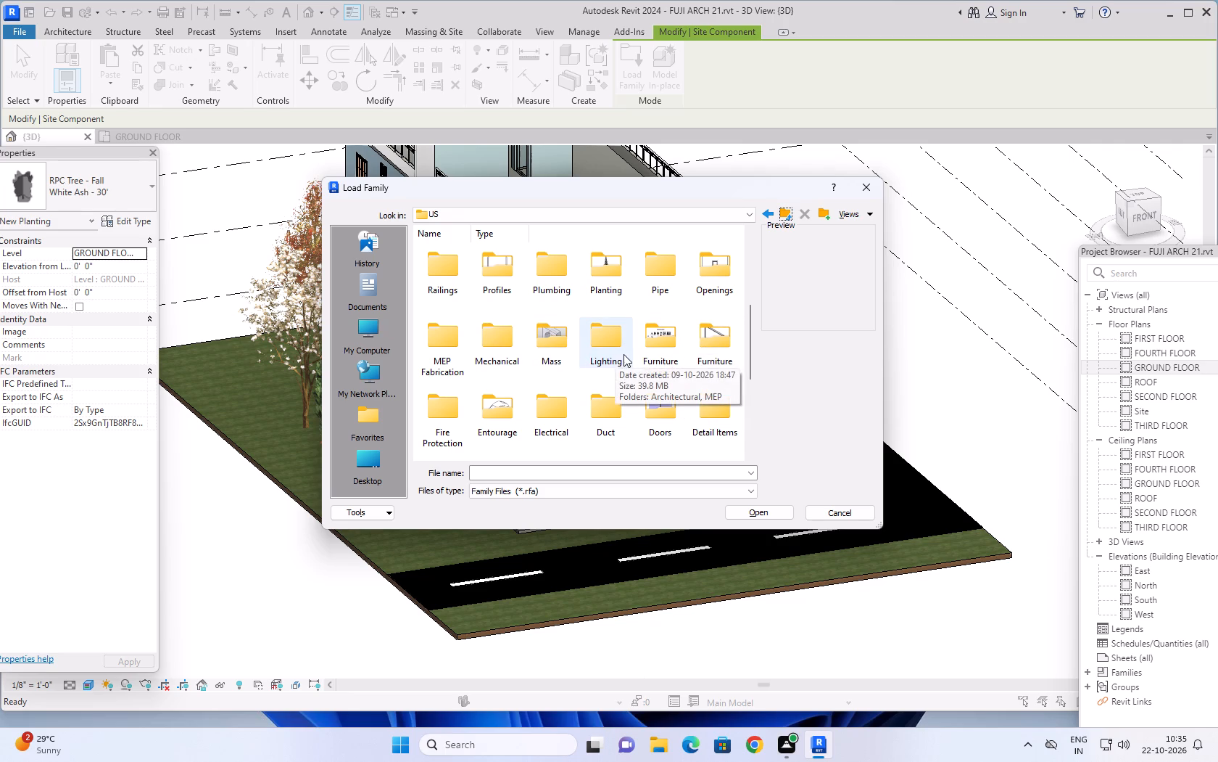
double_click(669, 345)
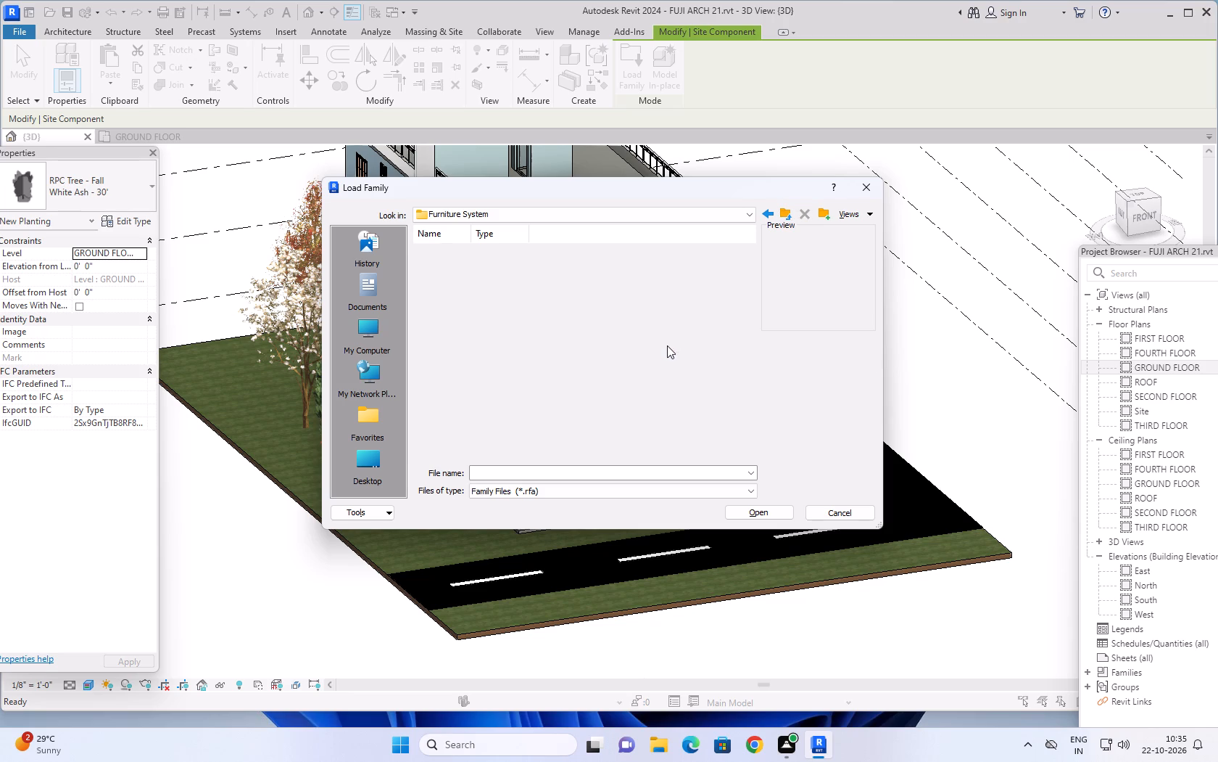
left_click(783, 213)
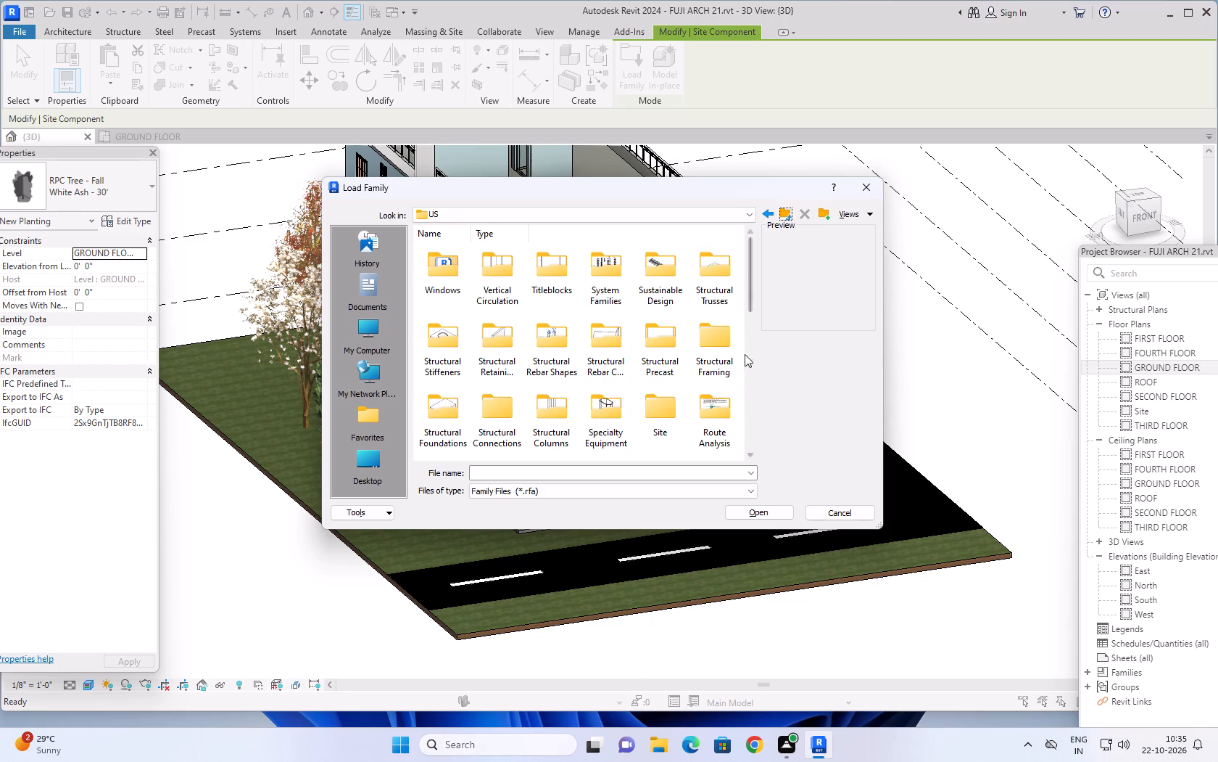
scroll(709, 355, "down", 3)
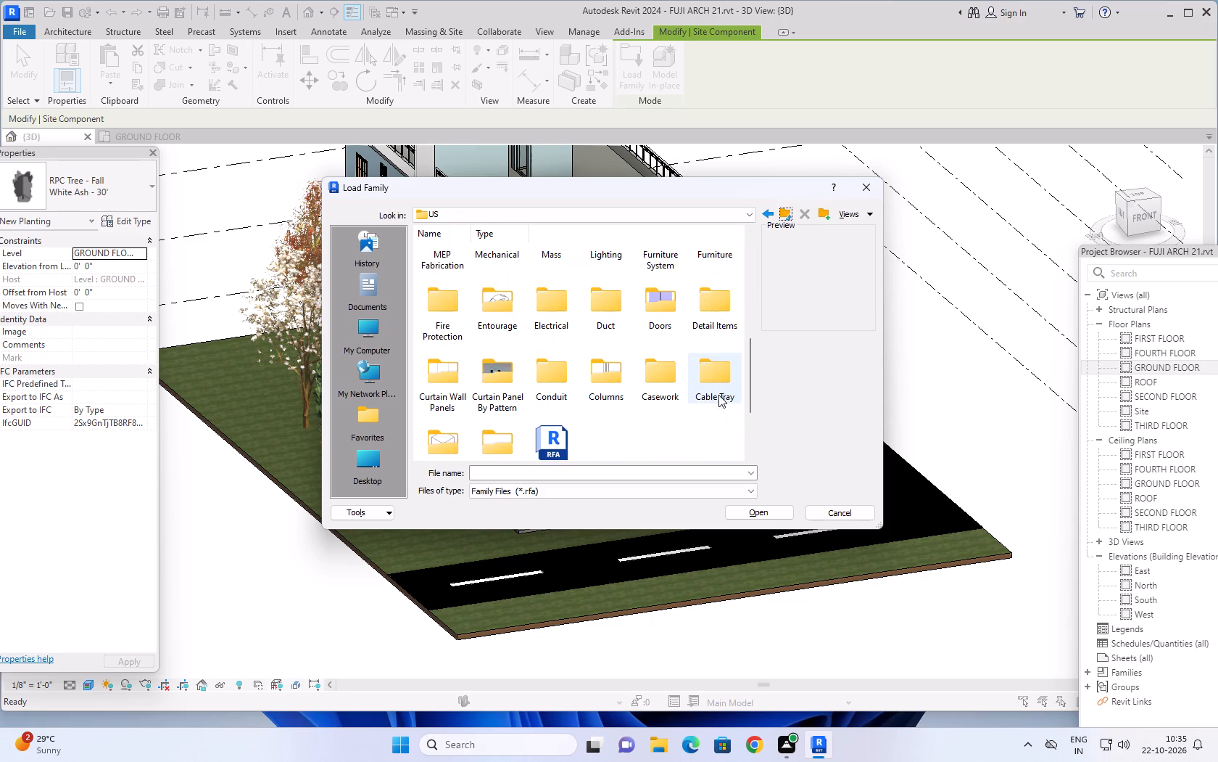
scroll(716, 353, "down", 3)
scroll(718, 395, "up", 2)
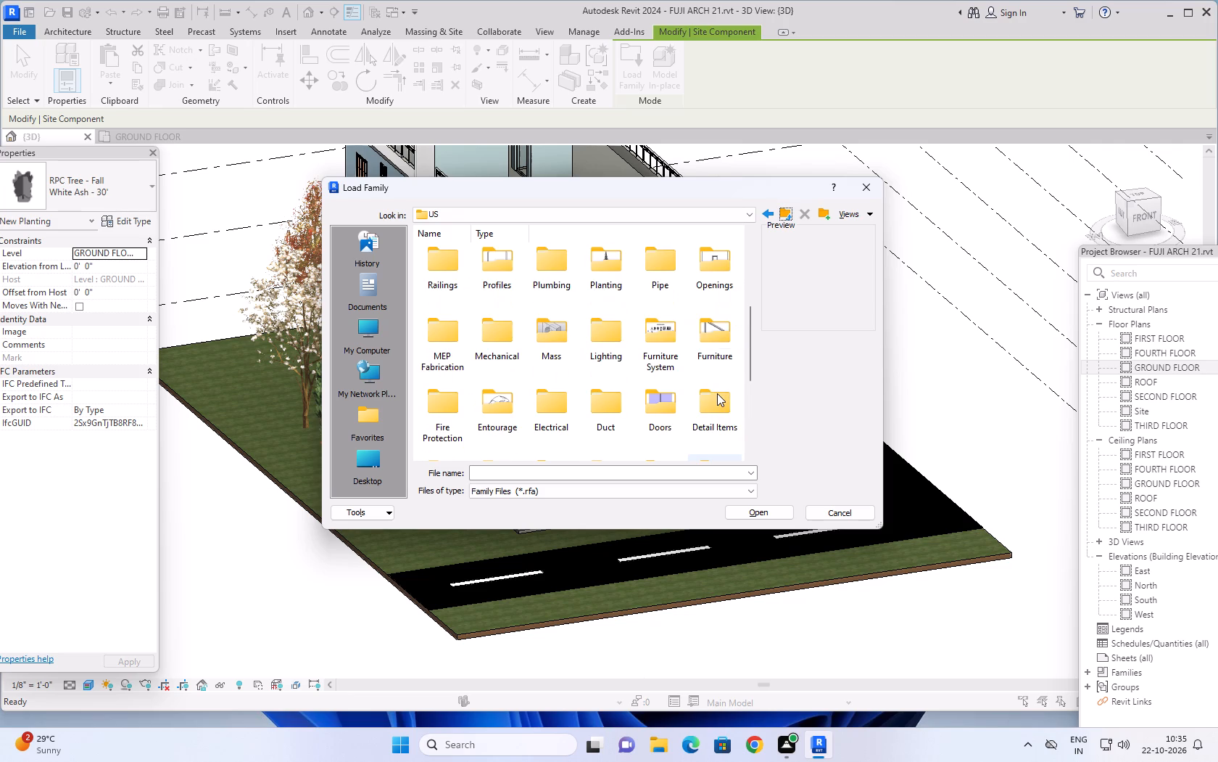
double_click(723, 337)
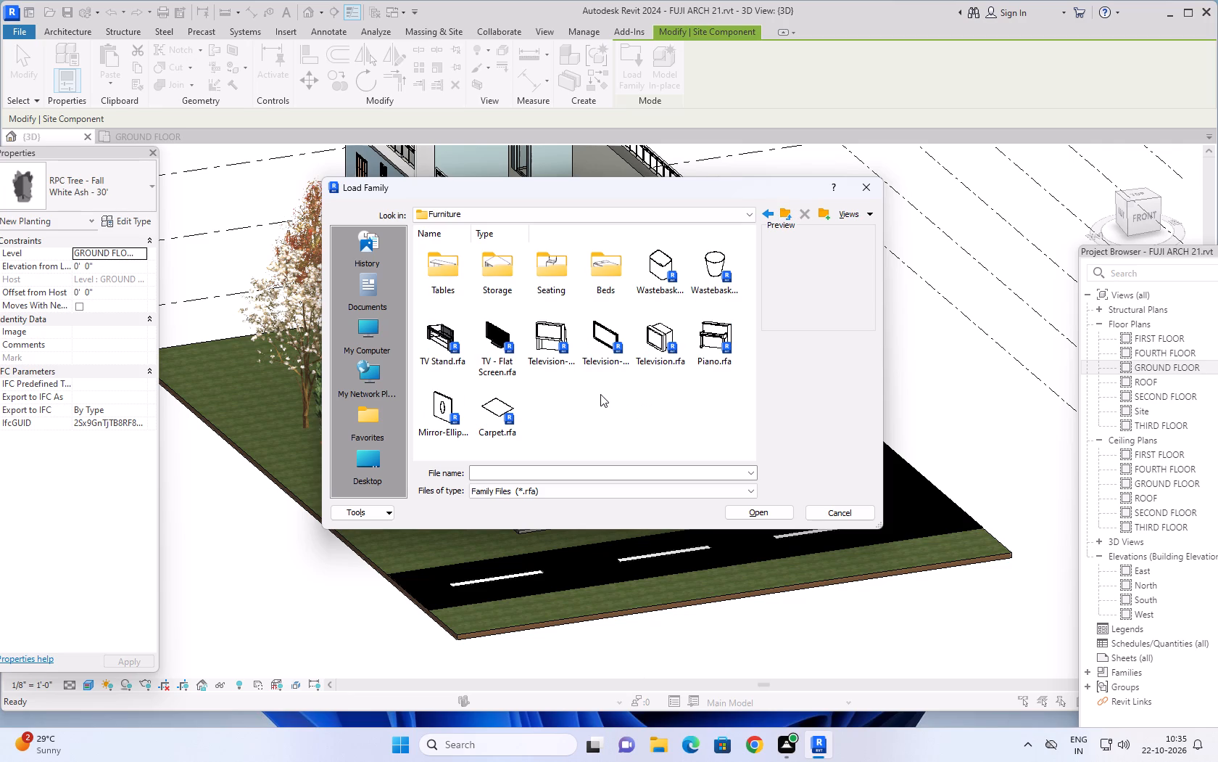
left_click(784, 219)
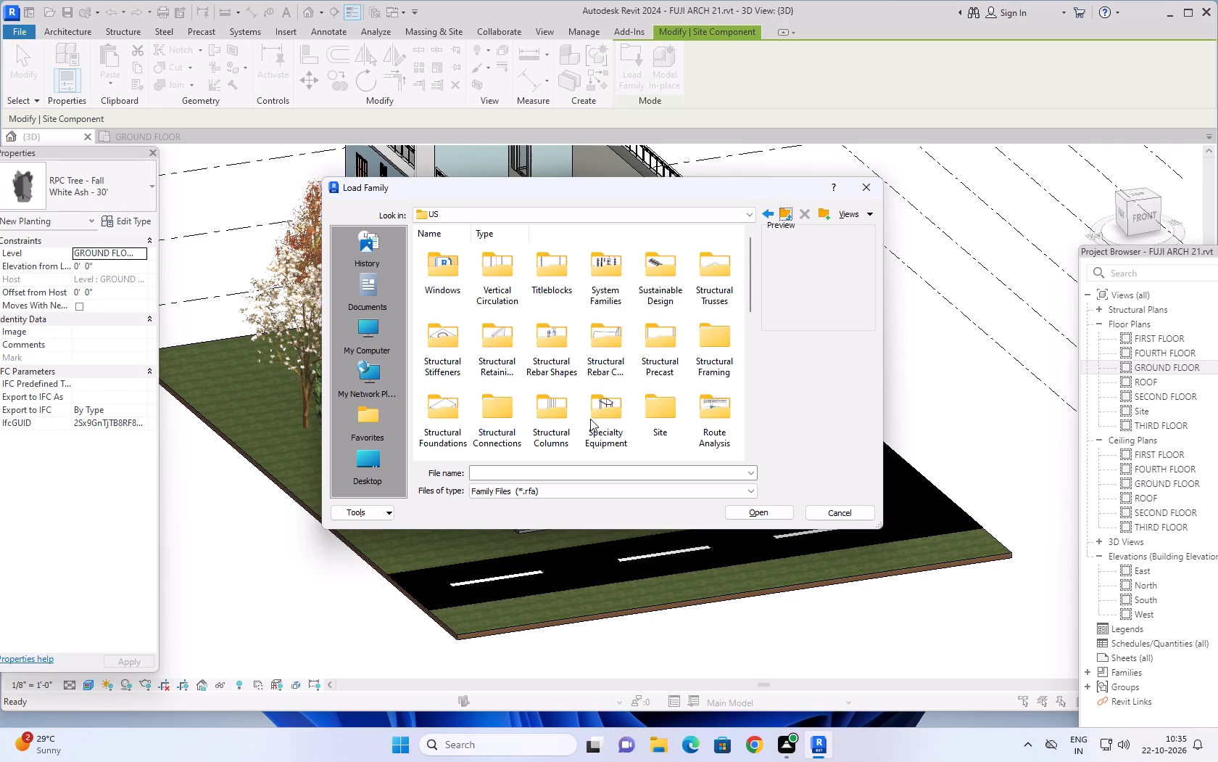
Scan the remaining US library folders and check the Fittings subfolder of Cable Tray for a usable site family.
scroll(597, 405, "down", 4)
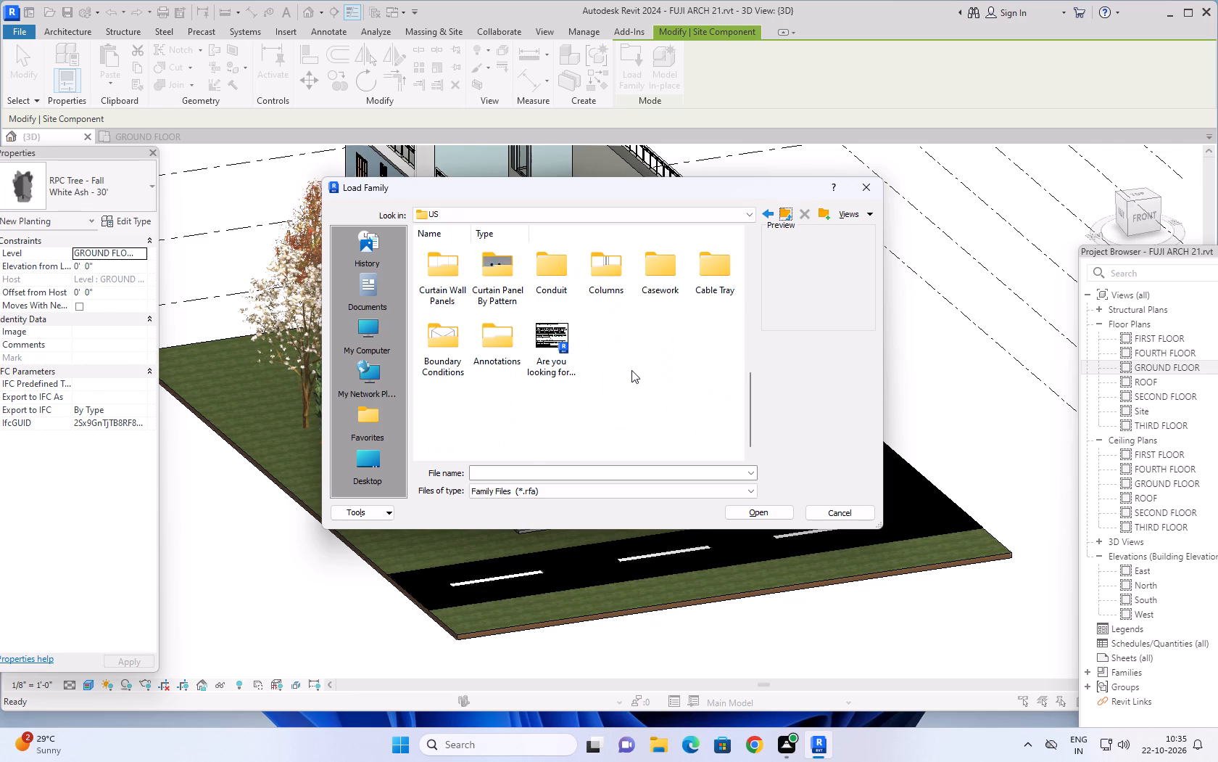
scroll(633, 367, "down", 1)
scroll(633, 367, "up", 1)
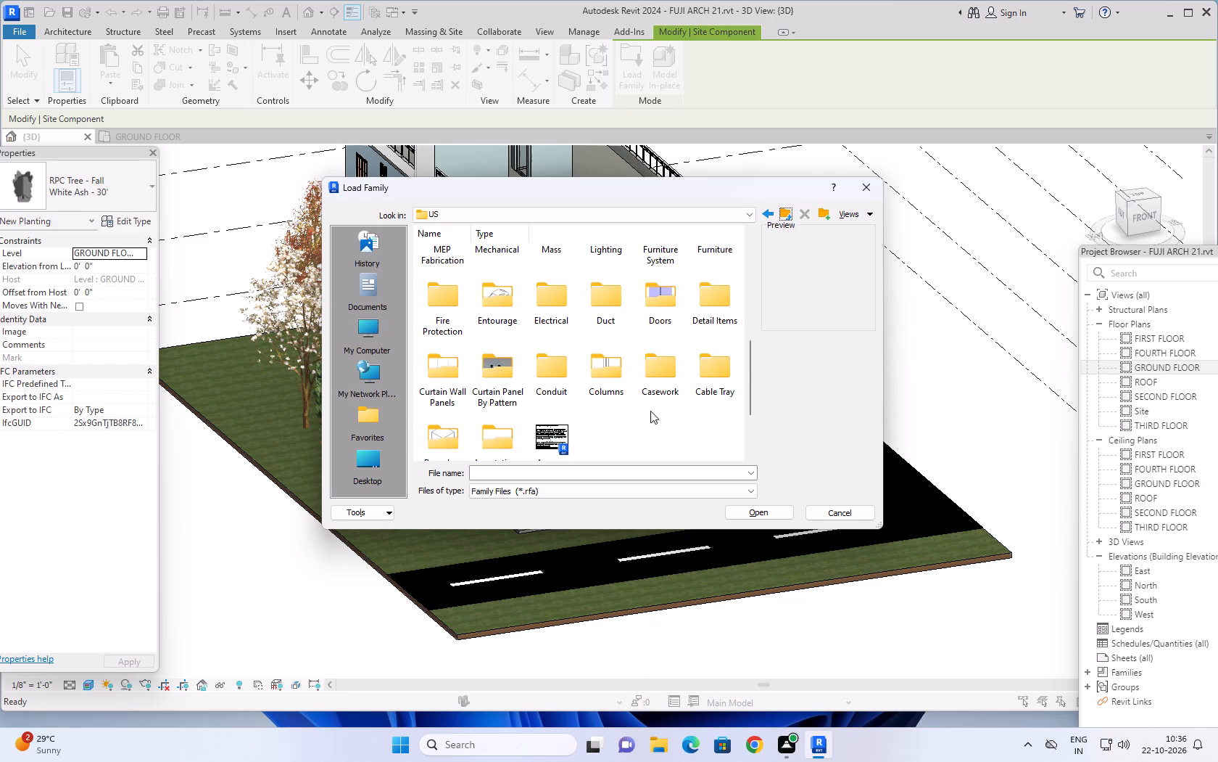
scroll(650, 411, "down", 2)
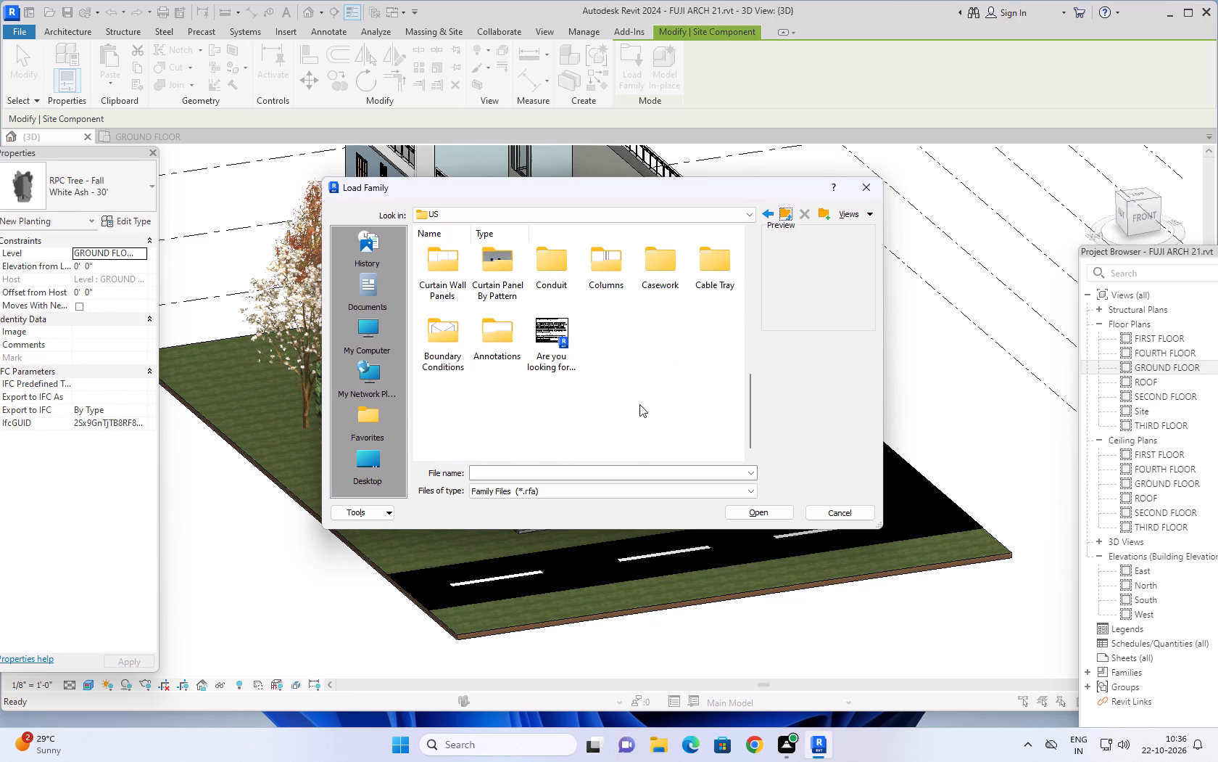
scroll(614, 414, "up", 2)
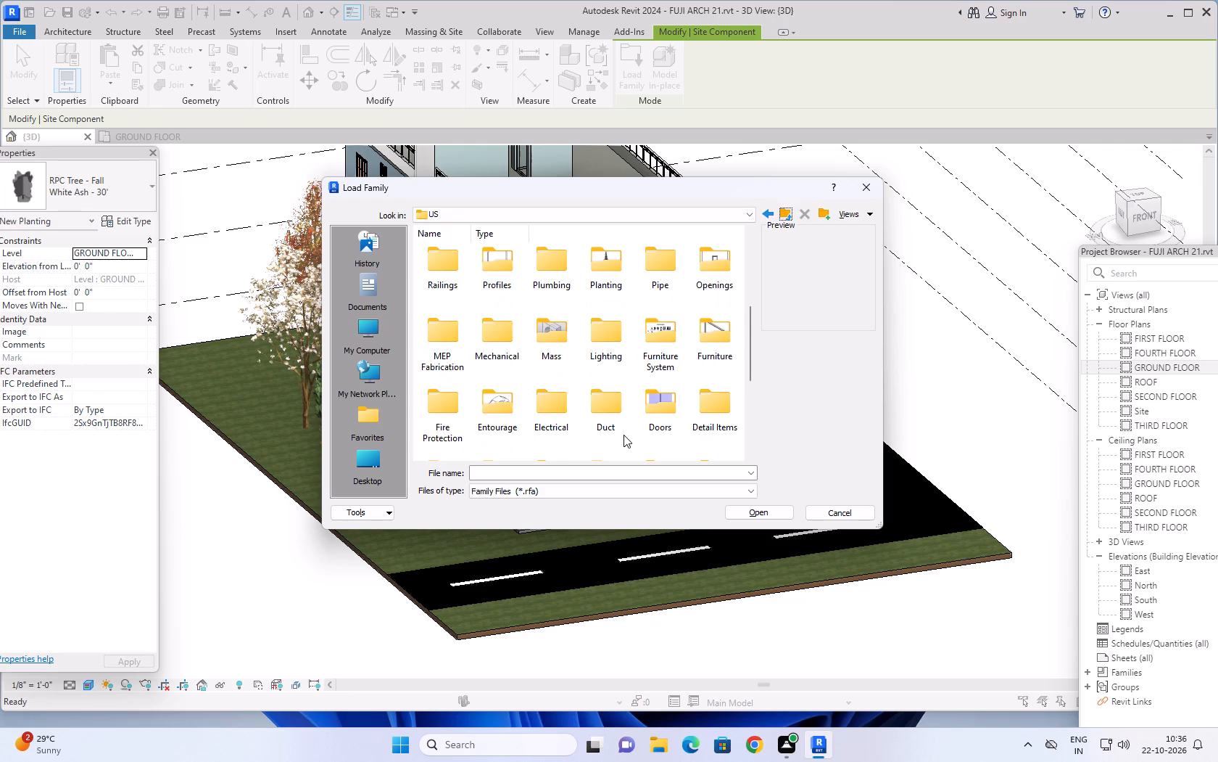
scroll(625, 434, "down", 5)
scroll(636, 422, "up", 1)
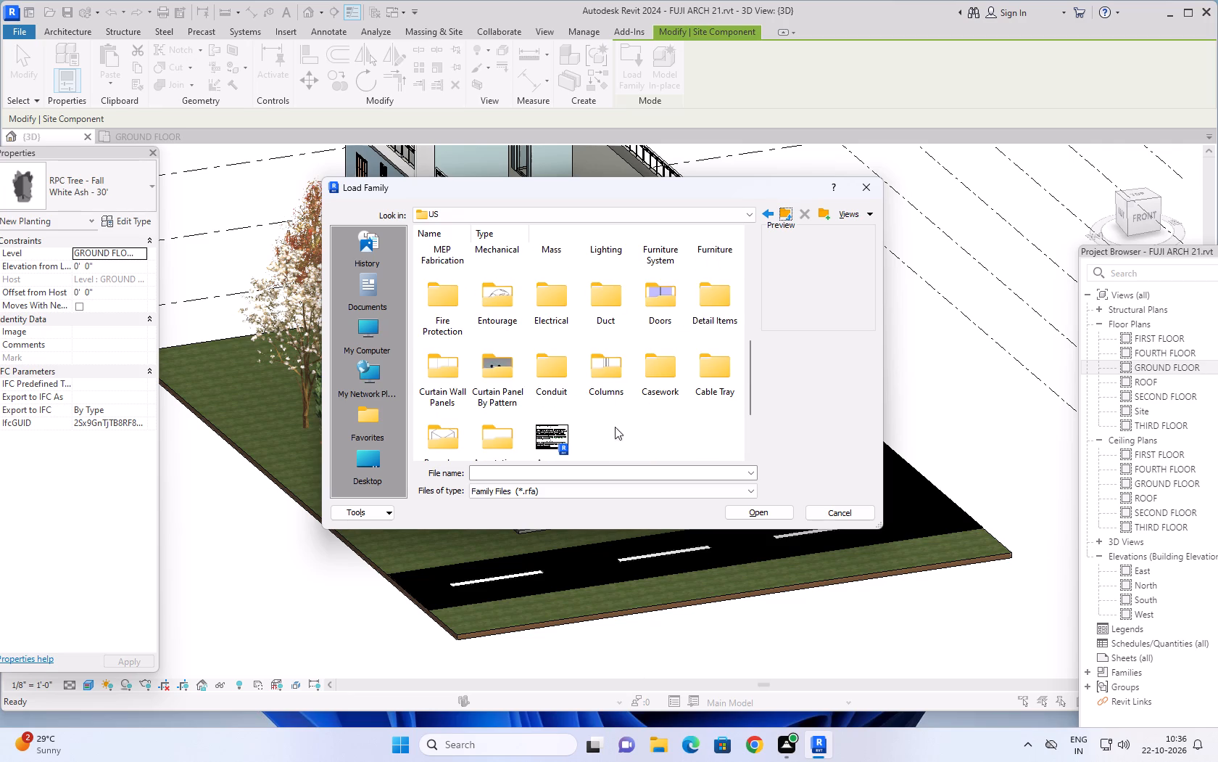
scroll(652, 427, "down", 4)
scroll(654, 420, "up", 1)
double_click(714, 369)
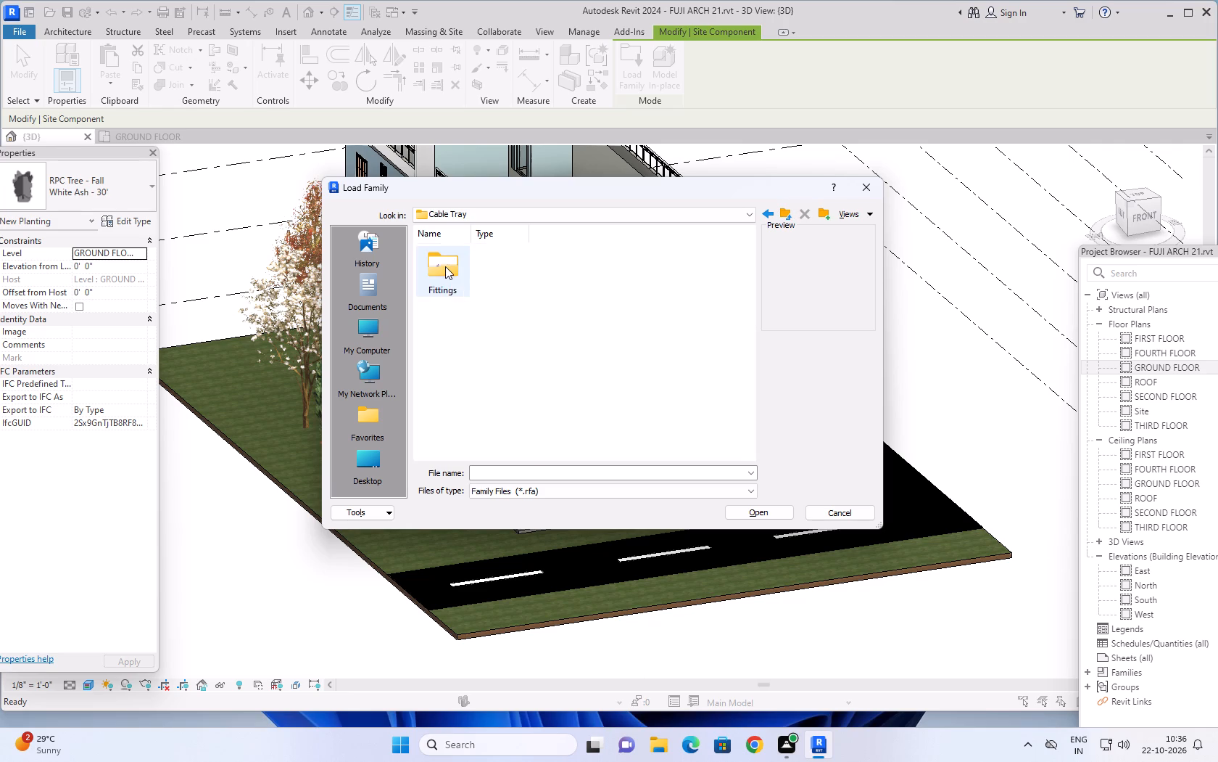
double_click(445, 266)
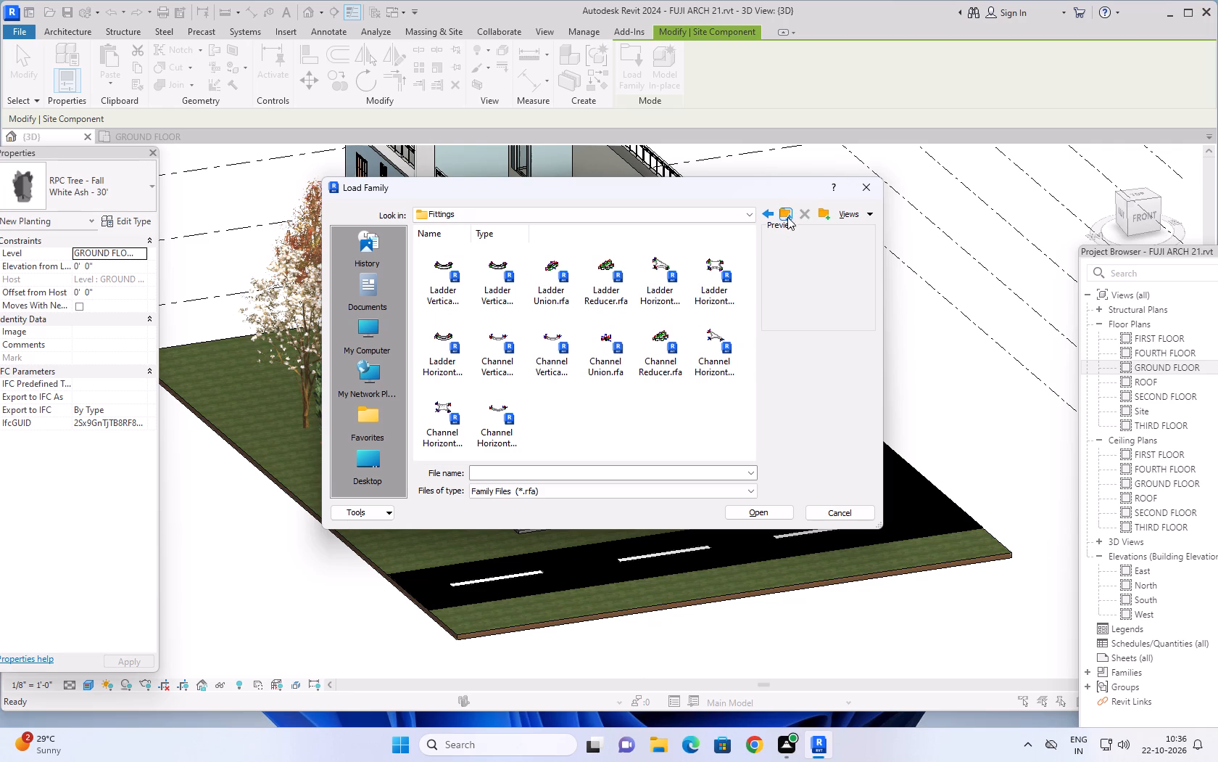
Check the Annotations folder and its Architectural subfolder in the US library for a usable site family, then return to the US folder.
left_click(787, 216)
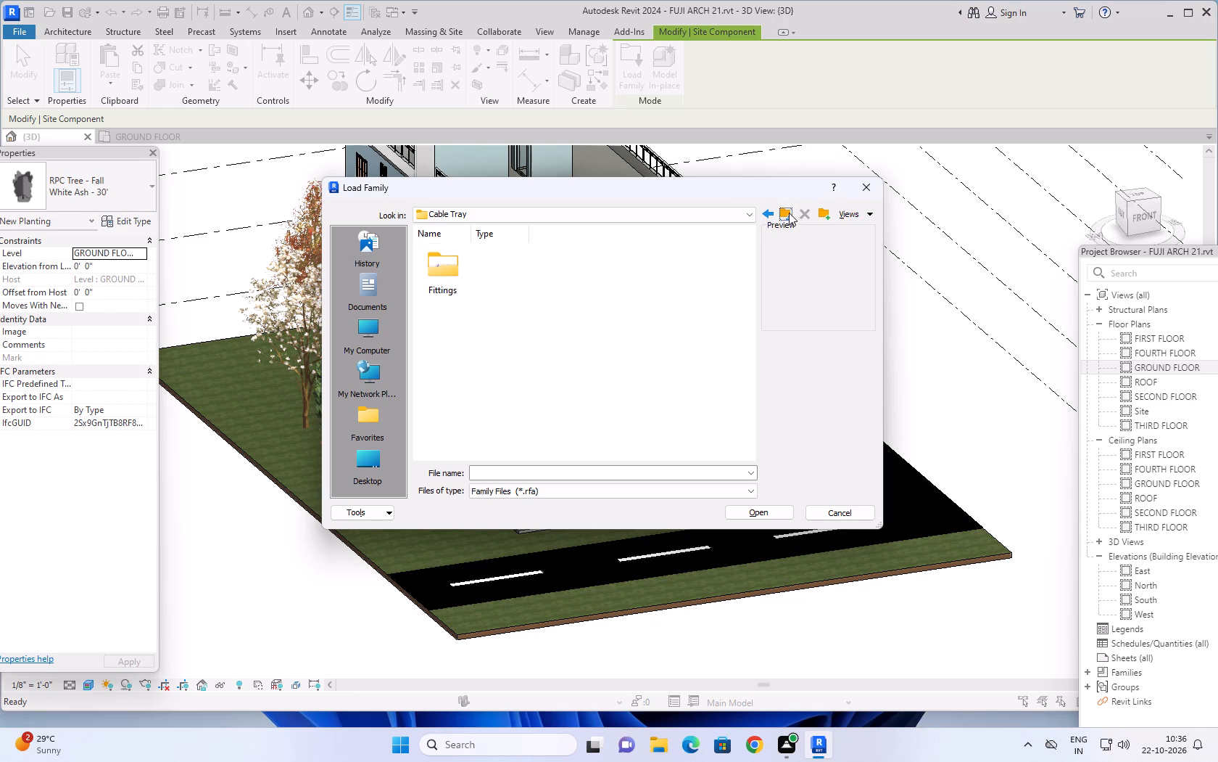
left_click(789, 213)
scroll(501, 369, "down", 6)
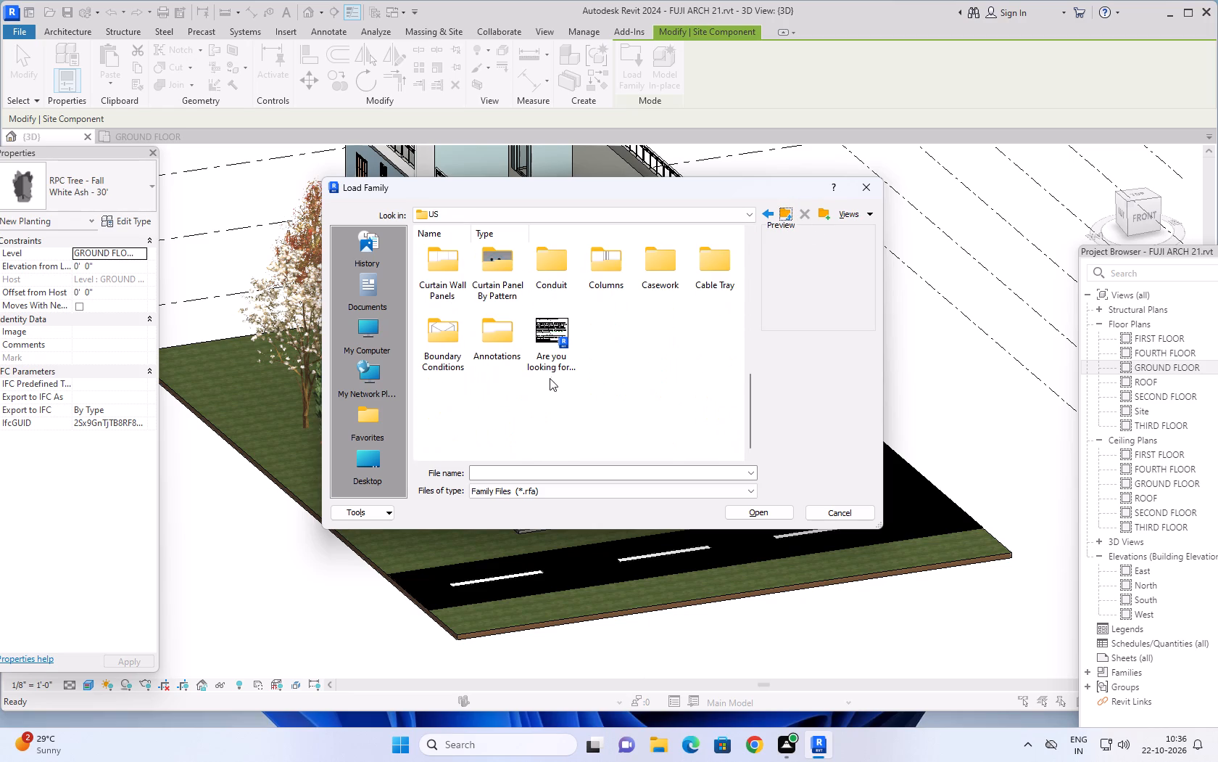
double_click(497, 335)
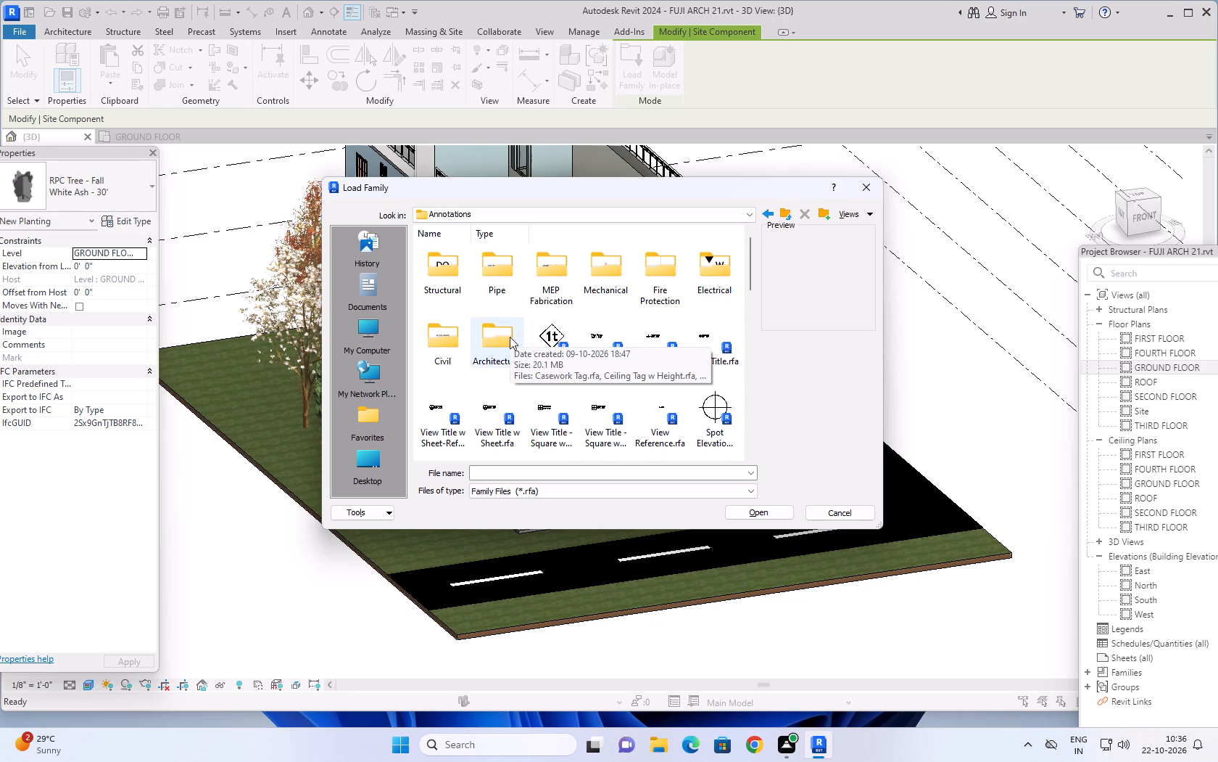
scroll(598, 331, "down", 3)
scroll(570, 351, "up", 8)
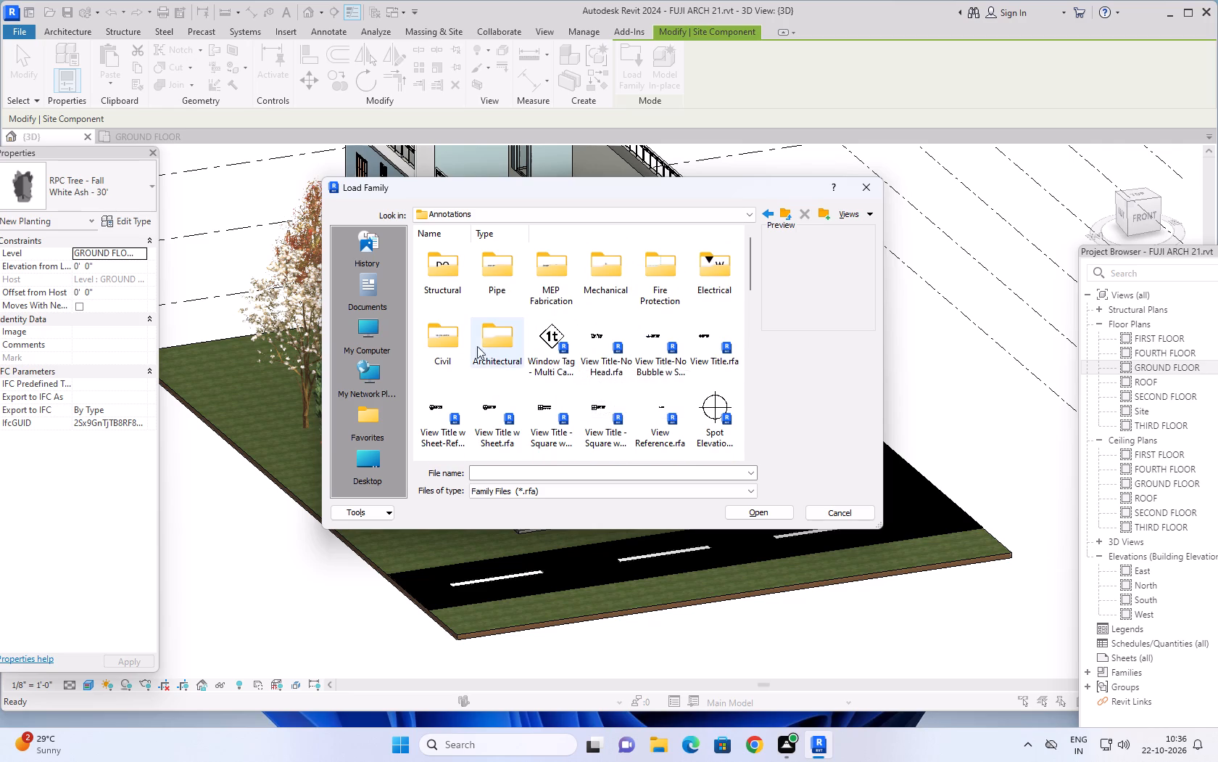
double_click(486, 331)
scroll(579, 357, "up", 3)
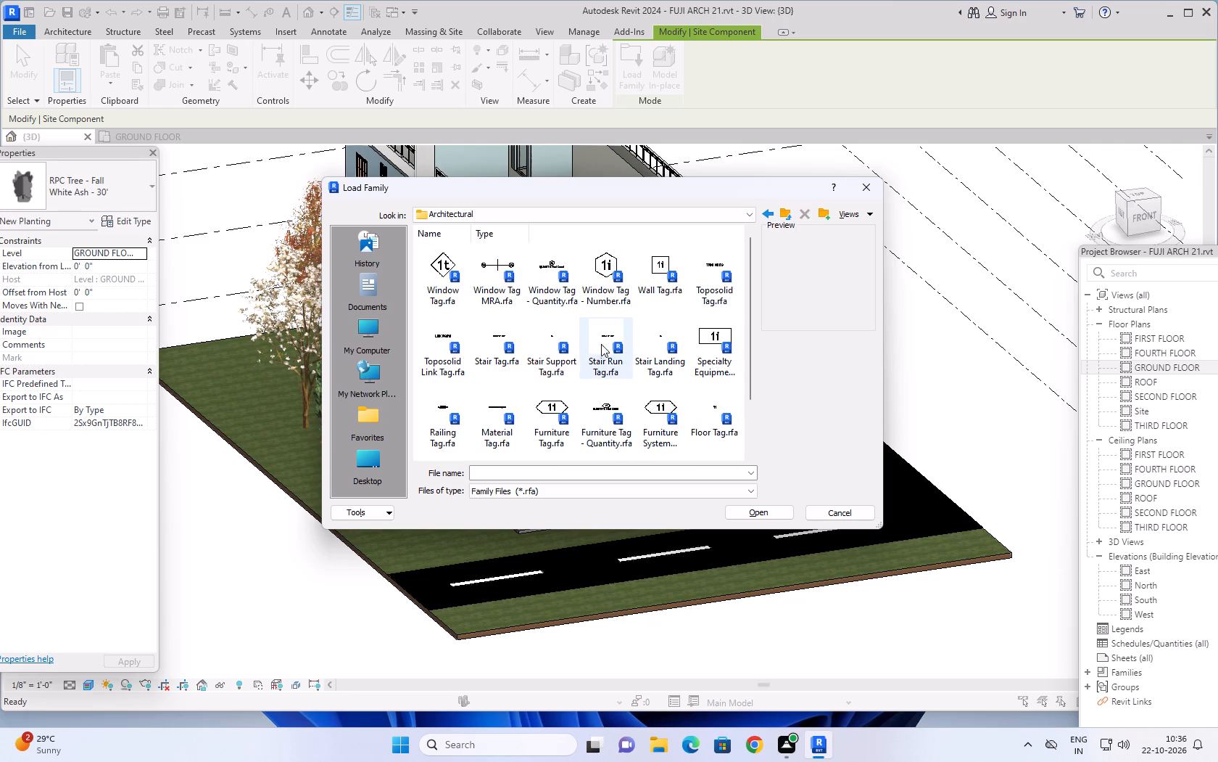
scroll(602, 344, "down", 10)
left_click(787, 210)
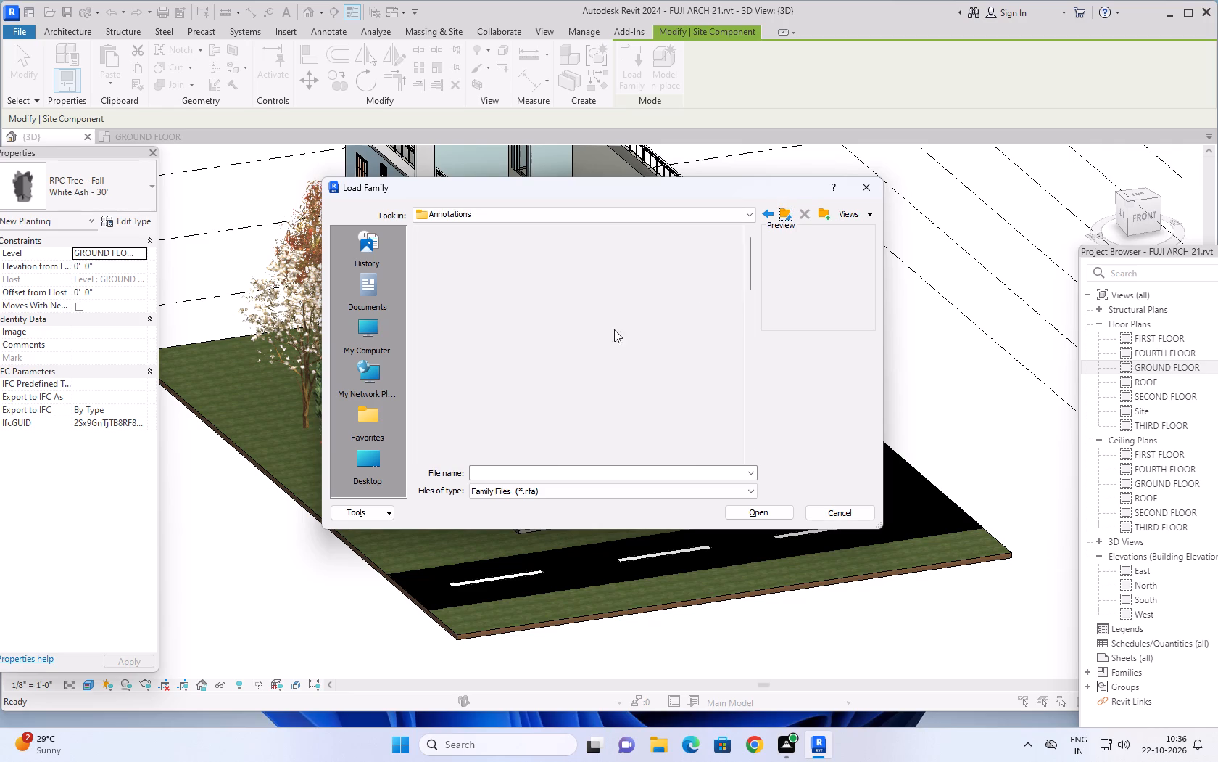
left_click(784, 214)
Examine the Specialty Equipment folder of the US library for a usable site family, then return to the US folder.
scroll(616, 352, "up", 2)
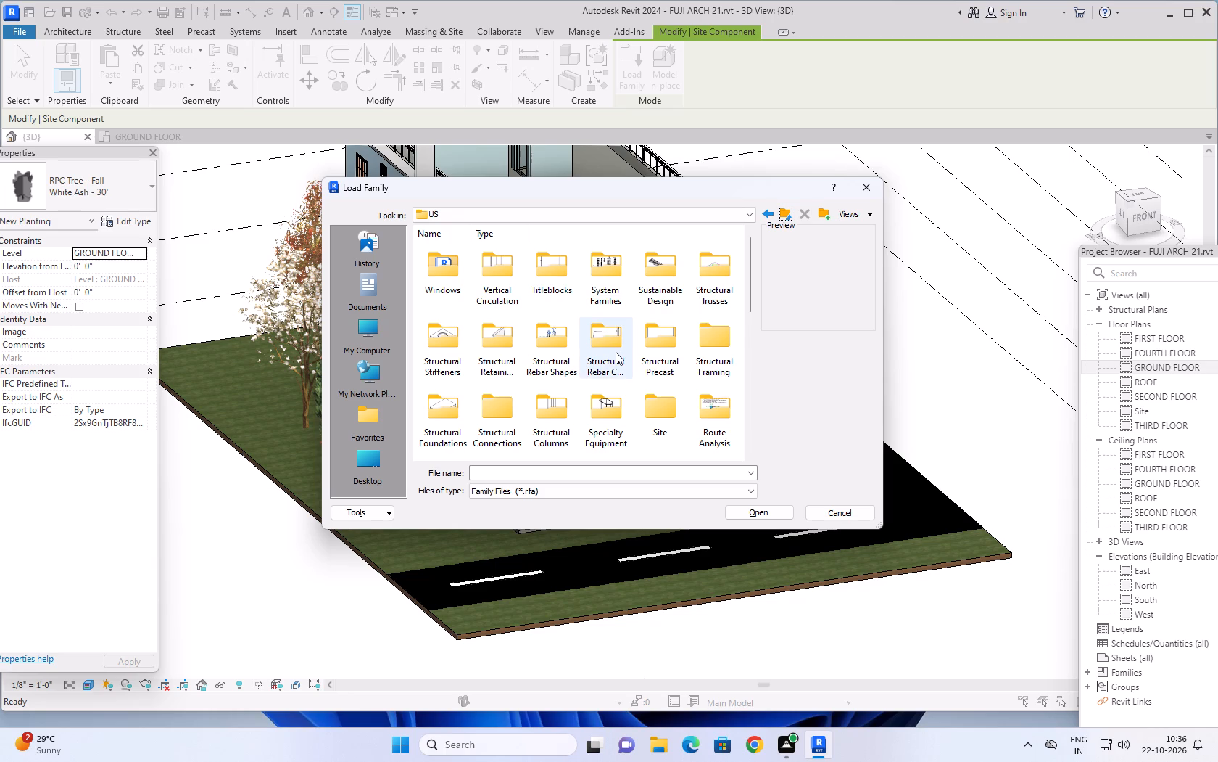
scroll(616, 352, "up", 2)
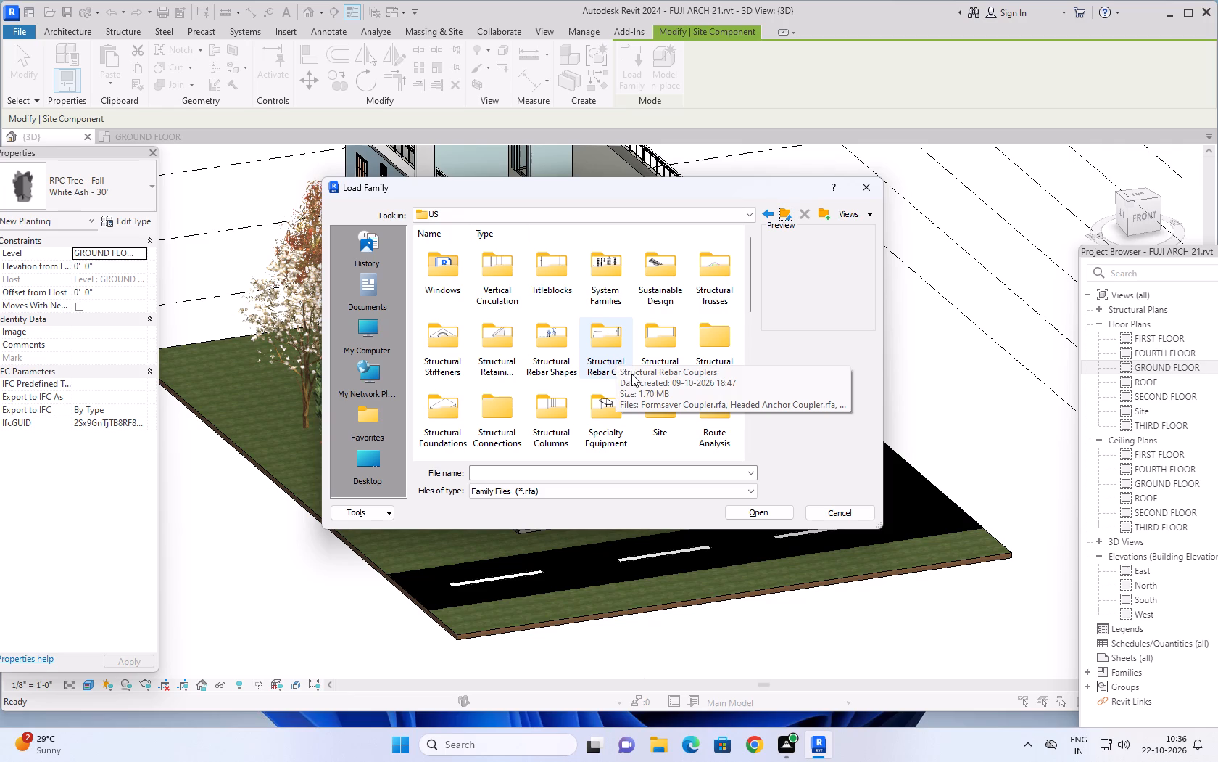
scroll(627, 388, "up", 3)
scroll(515, 353, "down", 1)
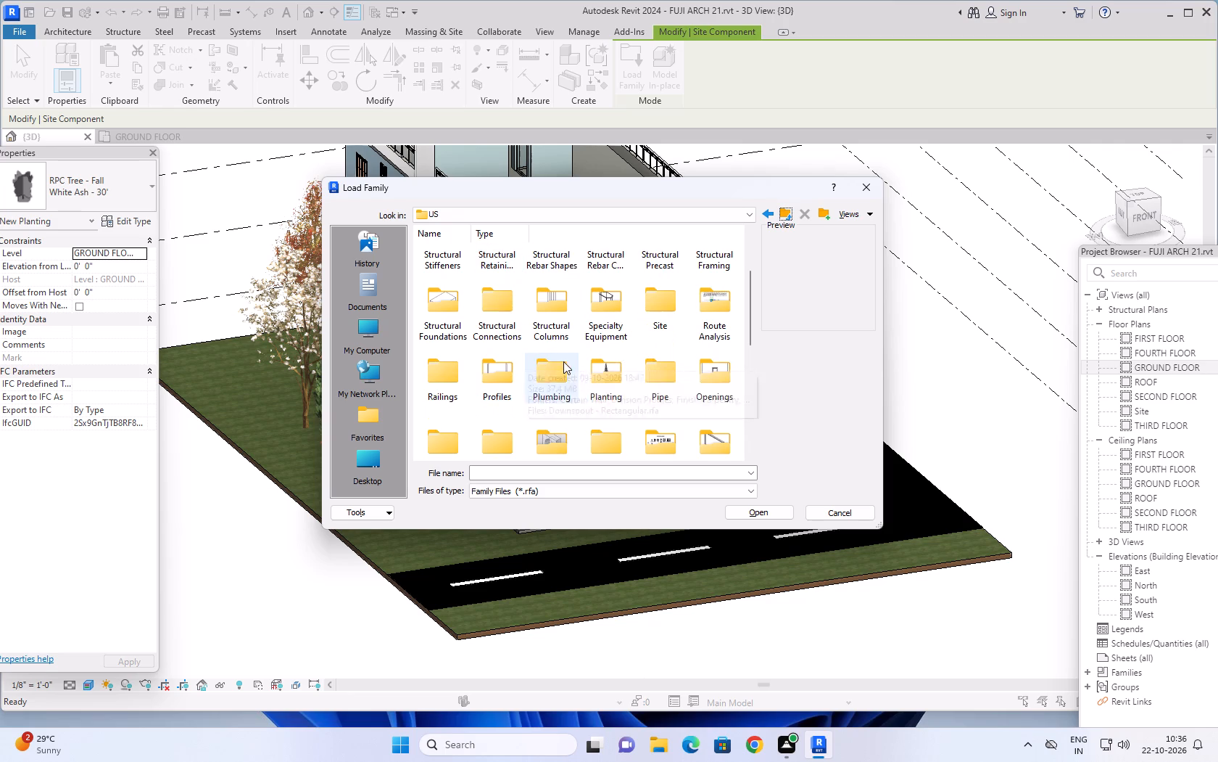
scroll(563, 361, "up", 2)
double_click(596, 408)
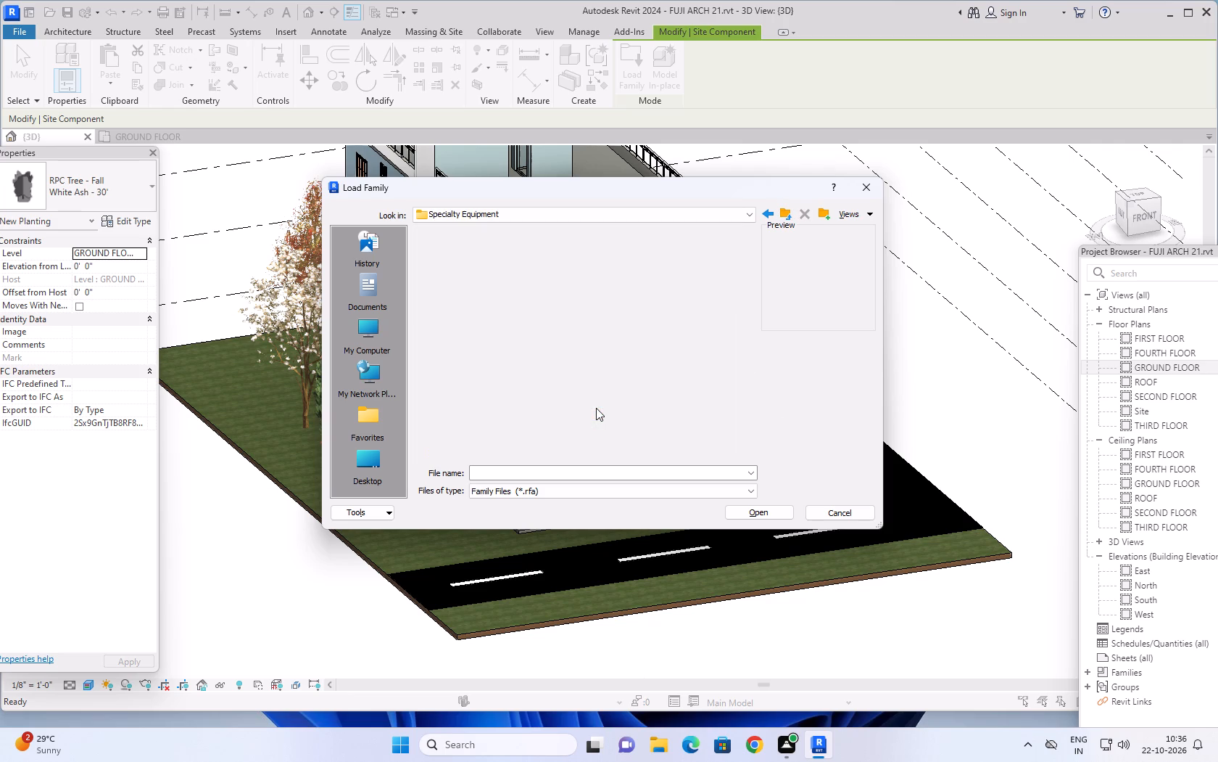
scroll(635, 397, "up", 1)
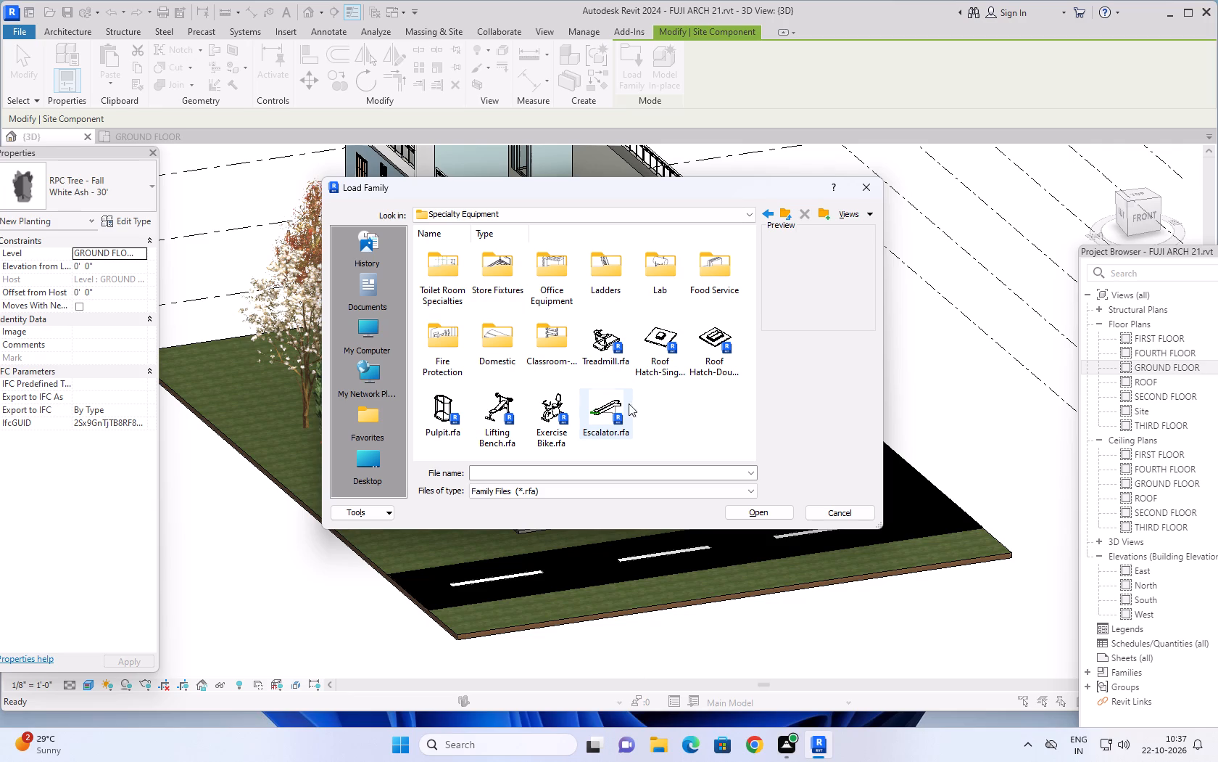
scroll(664, 415, "down", 2)
scroll(665, 416, "up", 7)
scroll(793, 380, "down", 1)
scroll(800, 382, "up", 3)
scroll(709, 417, "down", 4)
scroll(703, 419, "up", 4)
scroll(695, 409, "down", 3)
scroll(697, 411, "up", 3)
left_click(786, 210)
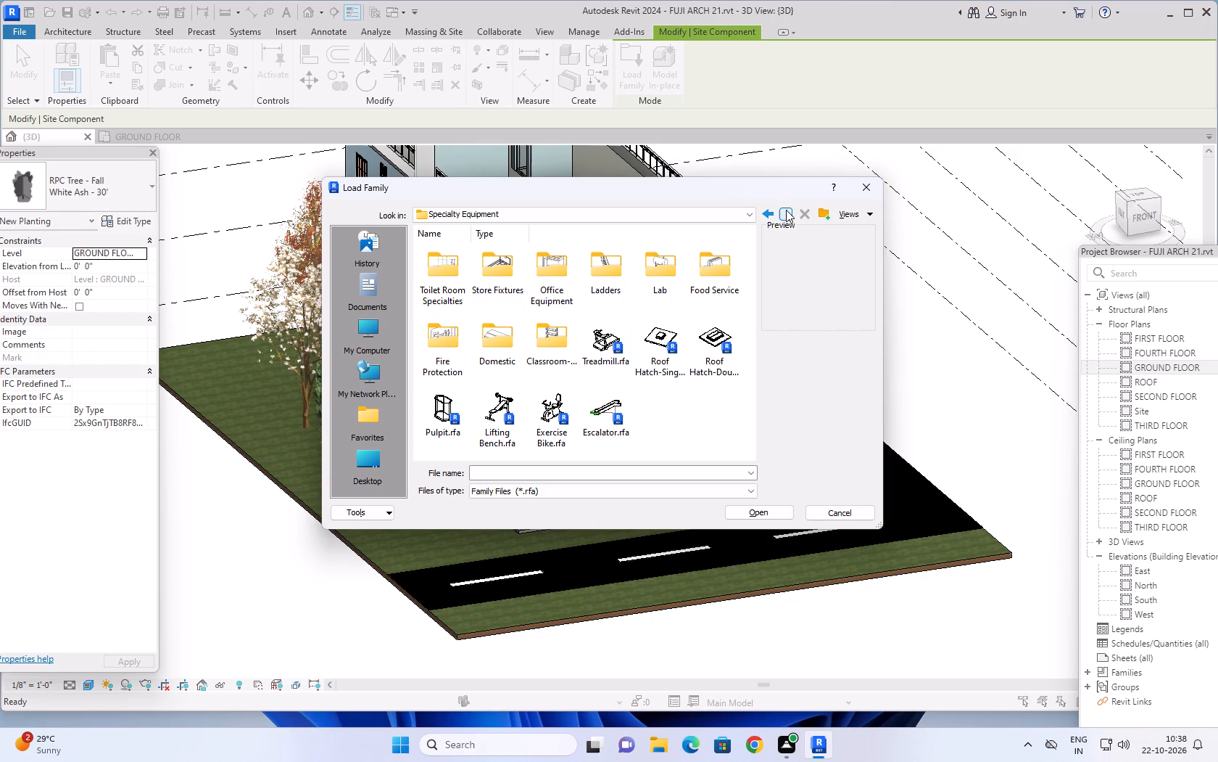
Check the Vertical Circulation folder and recheck Annotations for a usable site family, then close the family loading dialog without loading anything.
scroll(602, 321, "up", 4)
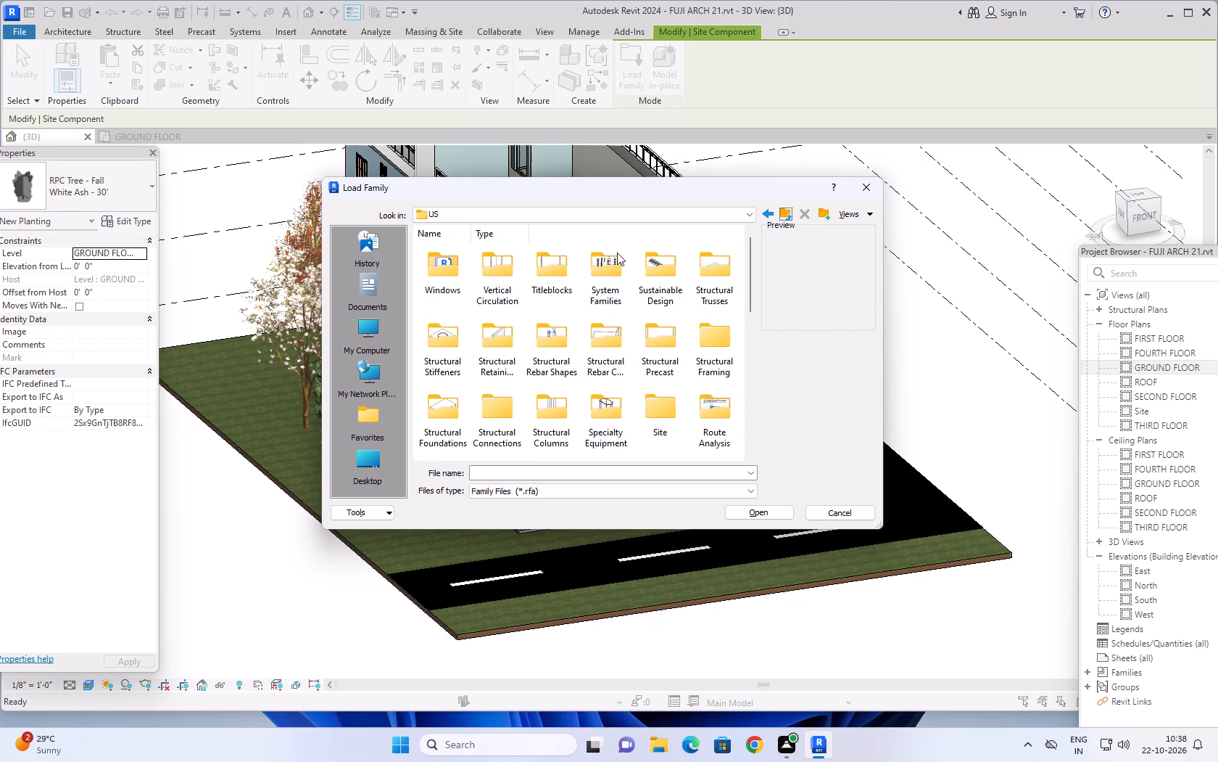
double_click(499, 272)
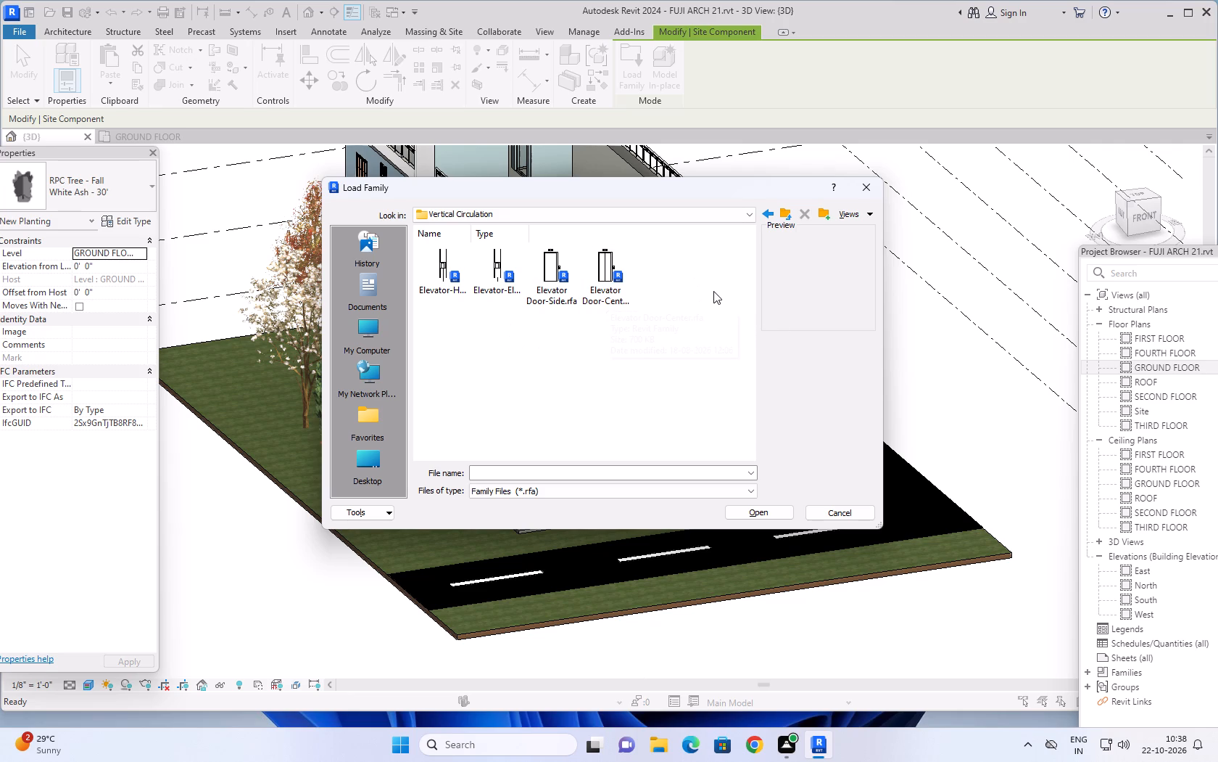
left_click(788, 215)
scroll(531, 287, "up", 4)
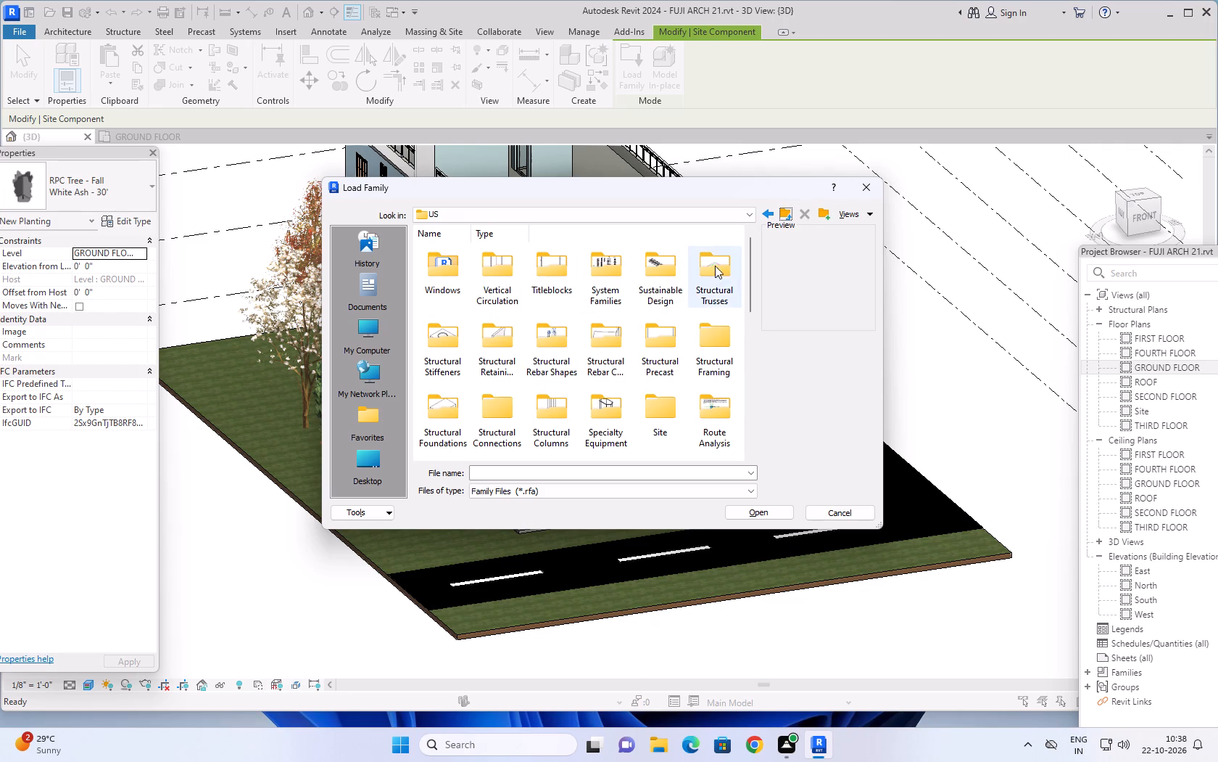
scroll(663, 295, "down", 7)
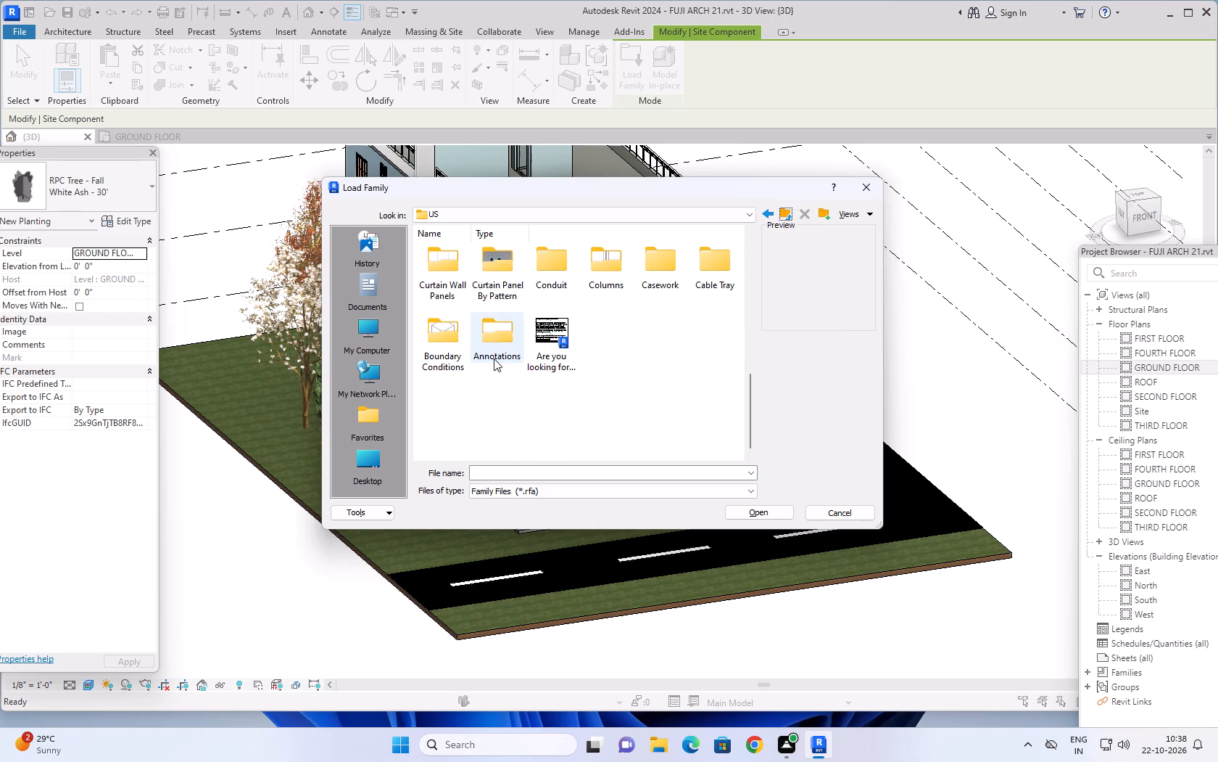
double_click(491, 343)
scroll(531, 325, "down", 2)
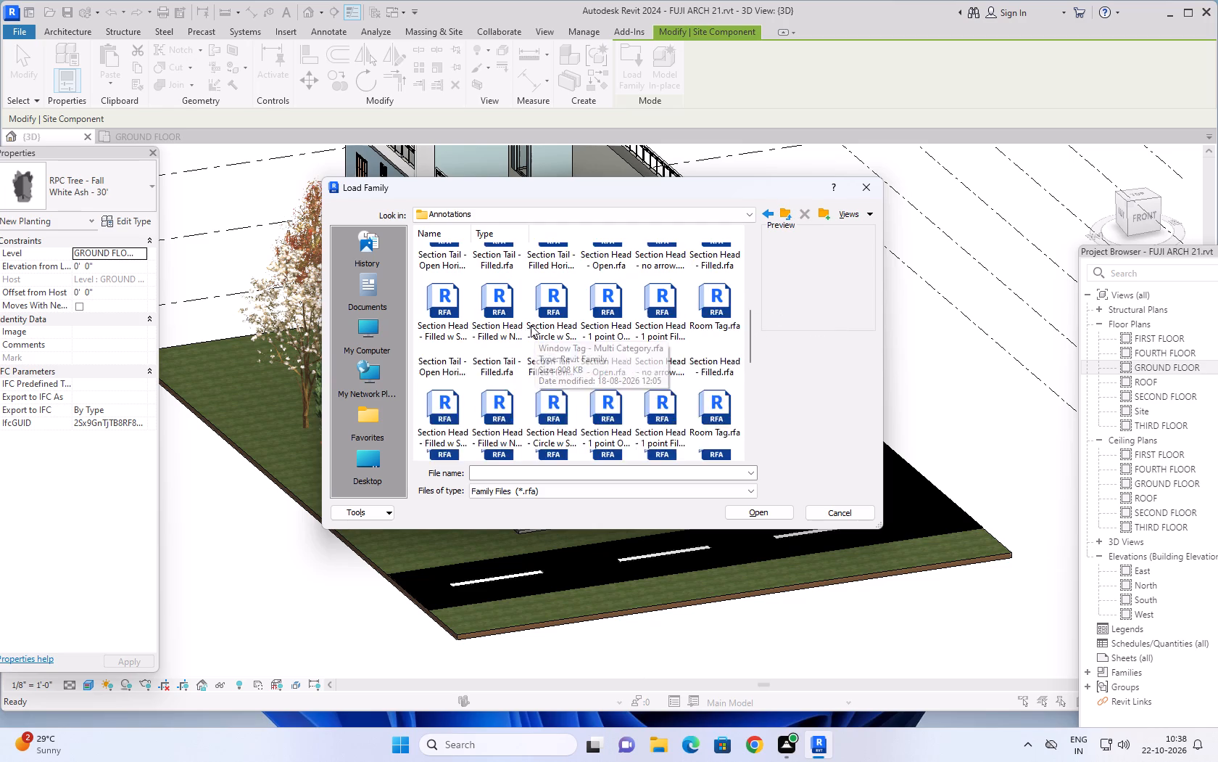
scroll(531, 325, "down", 9)
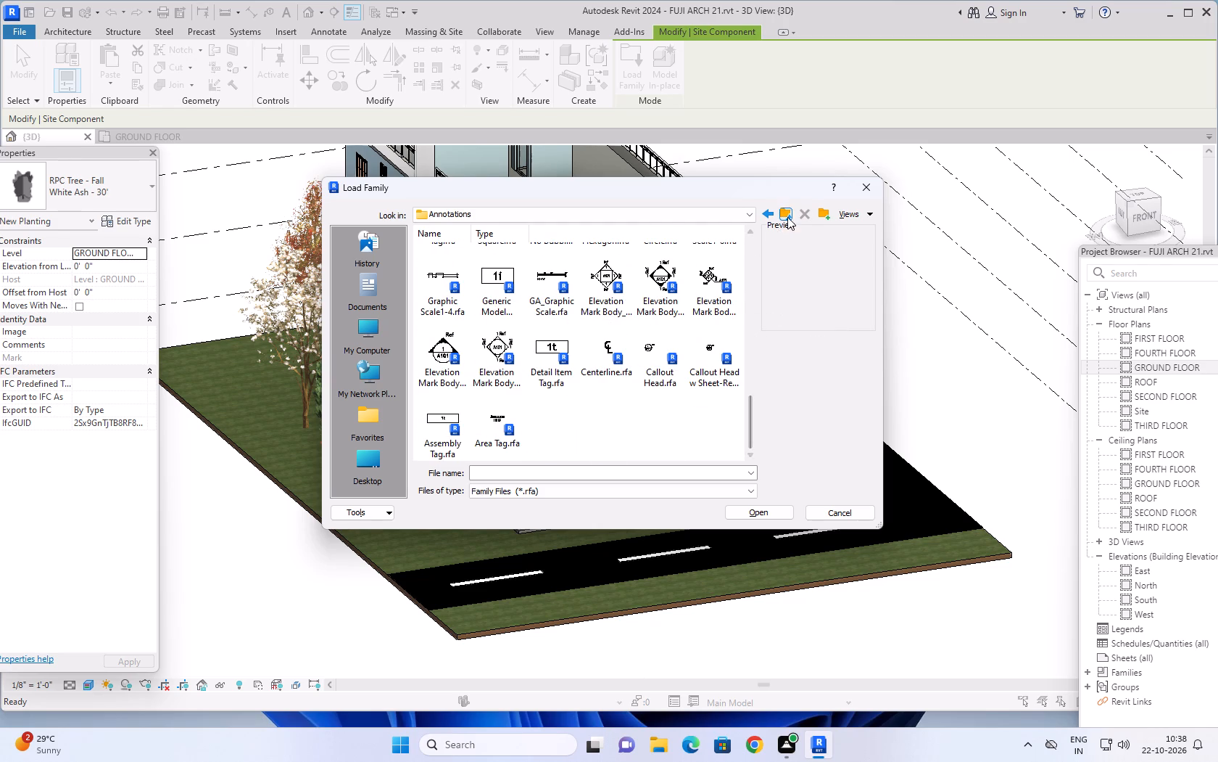
left_click(788, 212)
left_click(866, 189)
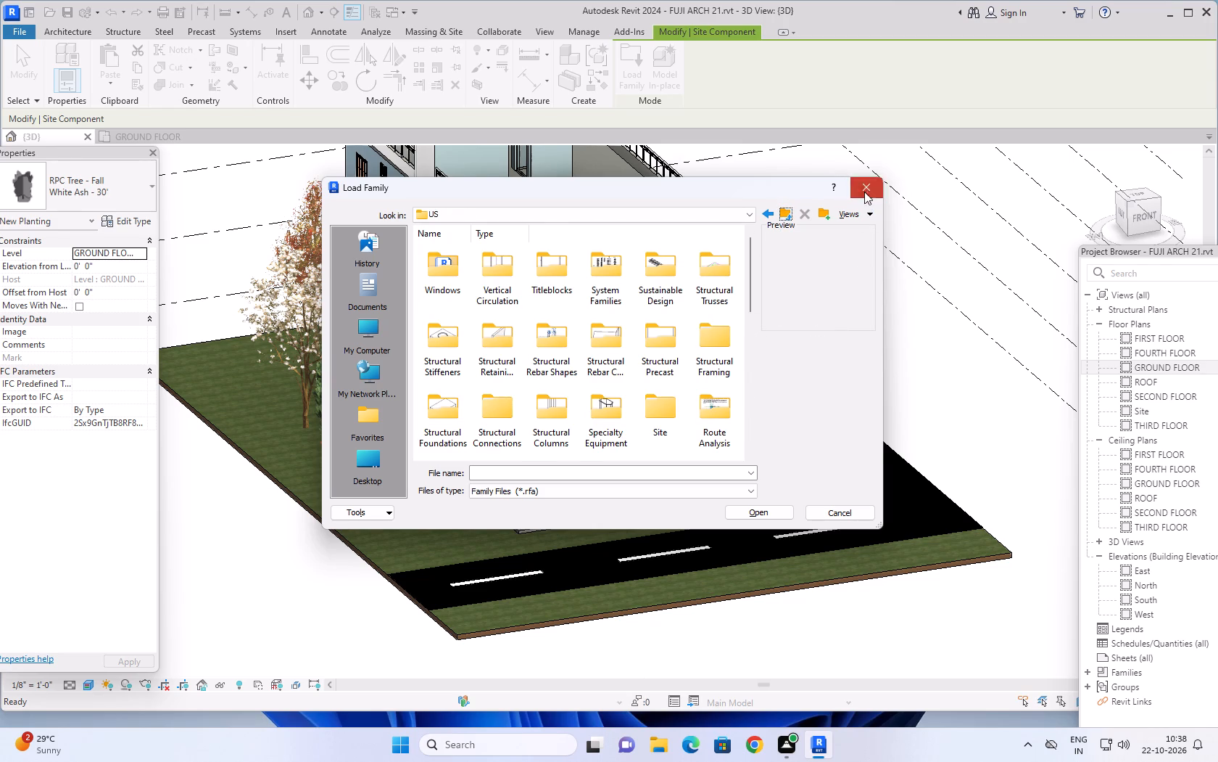
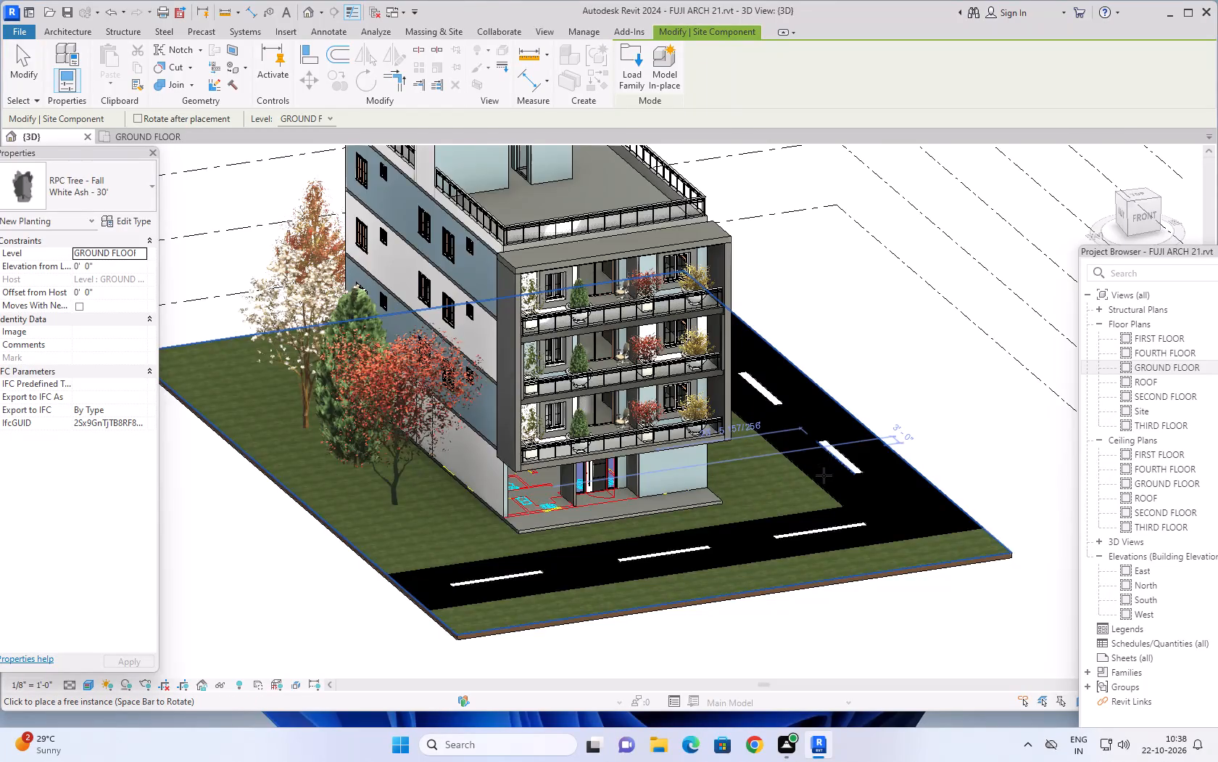
End the site component placement without placing another tree.
key("Escape")
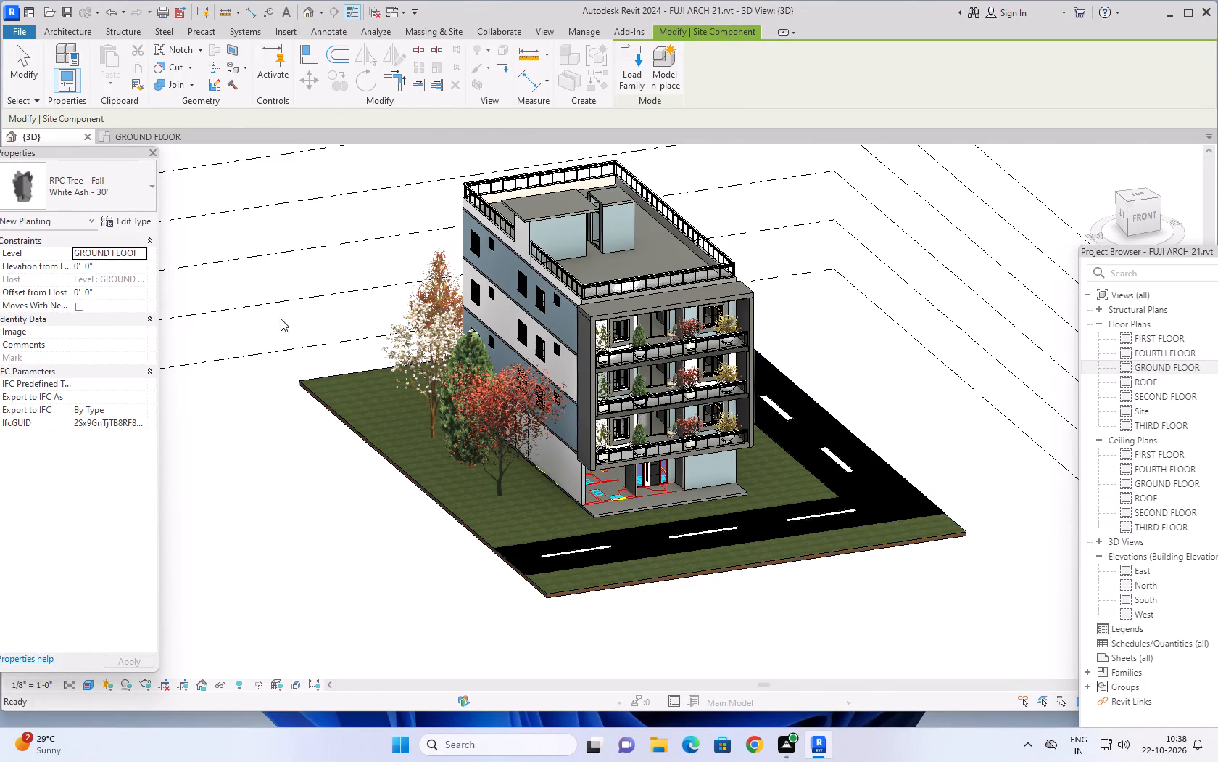
key("Escape")
key("Escape")
key("Escape")
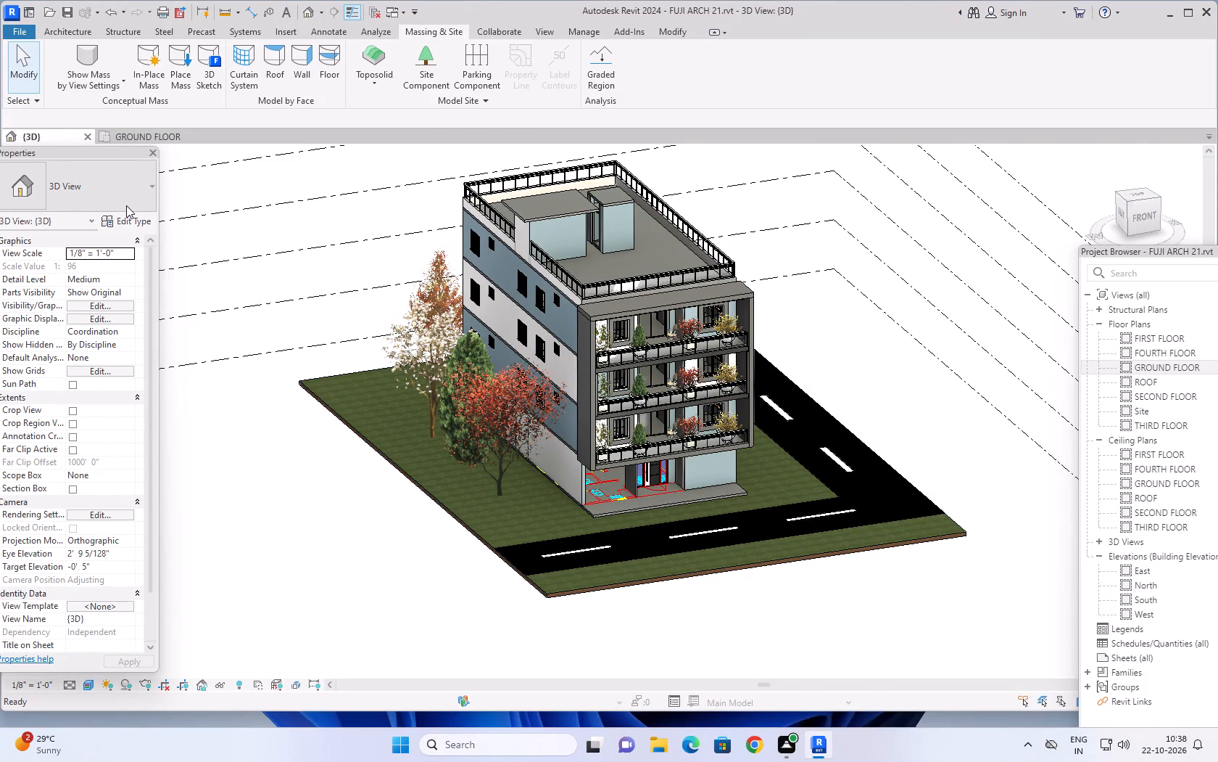
left_click(81, 30)
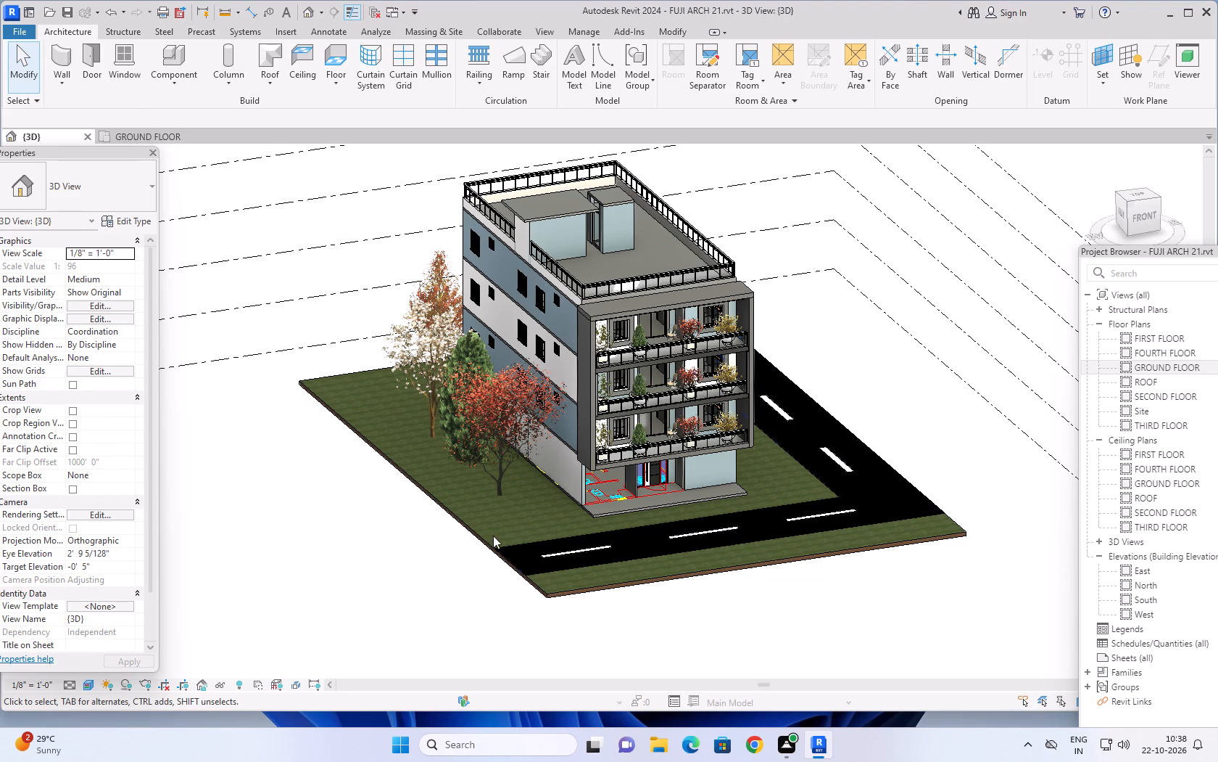
key("Escape")
key("Escape")
Examine the building front, side walls, trees and road from several angles in the 3D view.
middle_click_drag(944, 355, 920, 430)
scroll(871, 452, "up", 2)
middle_click_drag(838, 458, 841, 451)
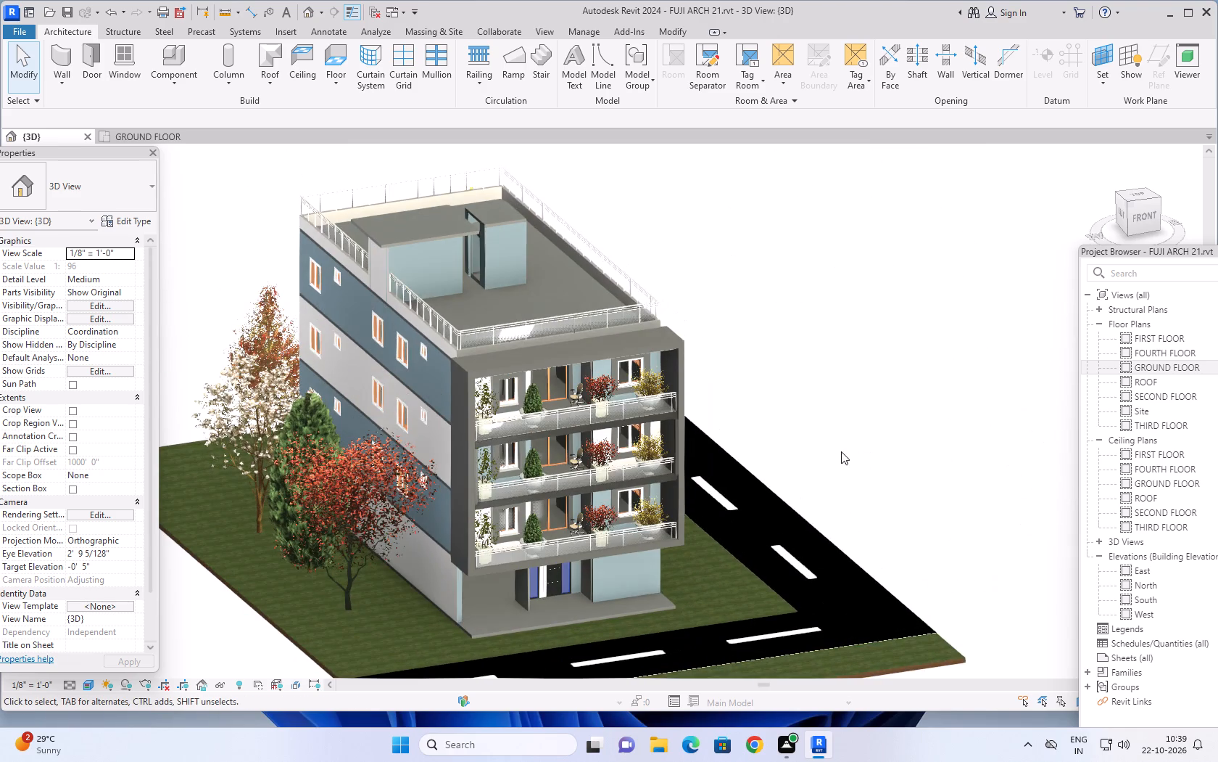
middle_click_drag(841, 451, 866, 417)
middle_click_drag(793, 448, 947, 372)
middle_click_drag(919, 442, 874, 401, "shift")
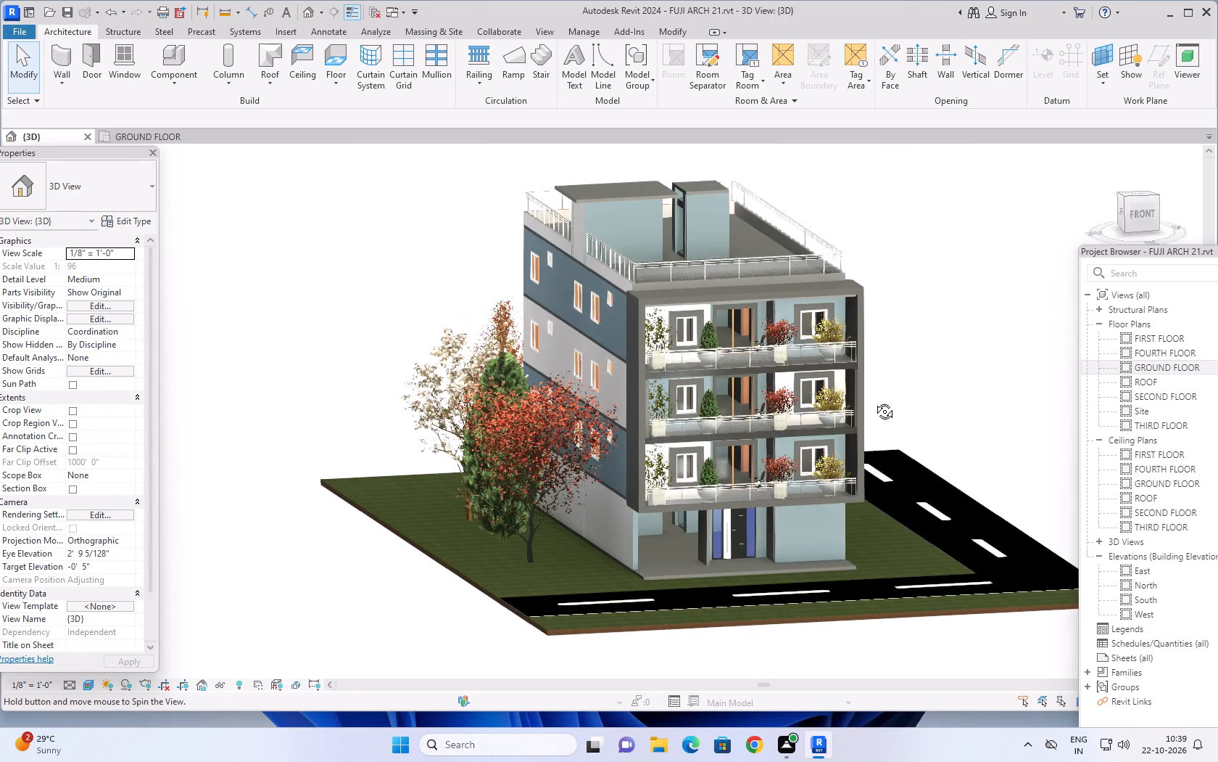
middle_click_drag(874, 401, 874, 396, "shift")
scroll(882, 428, "up", 3)
middle_click_drag(930, 441, 927, 447, "shift")
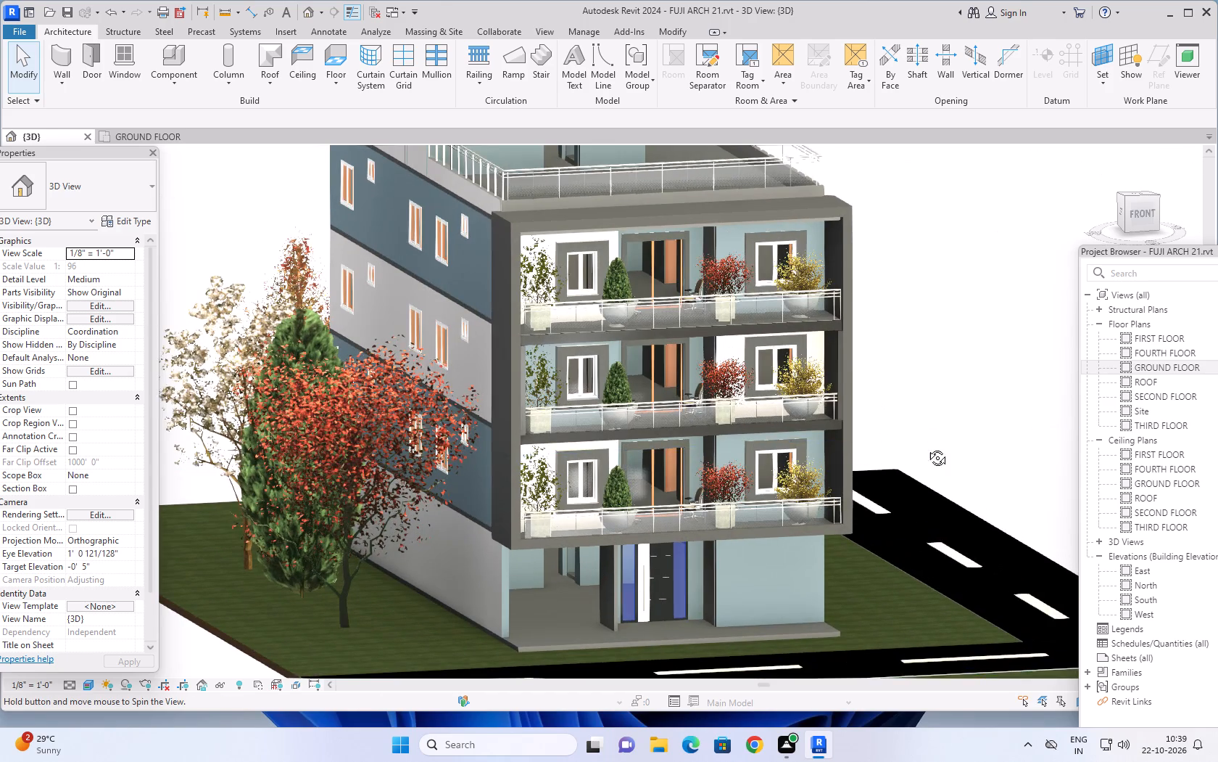
middle_click_drag(927, 447, 812, 462, "shift")
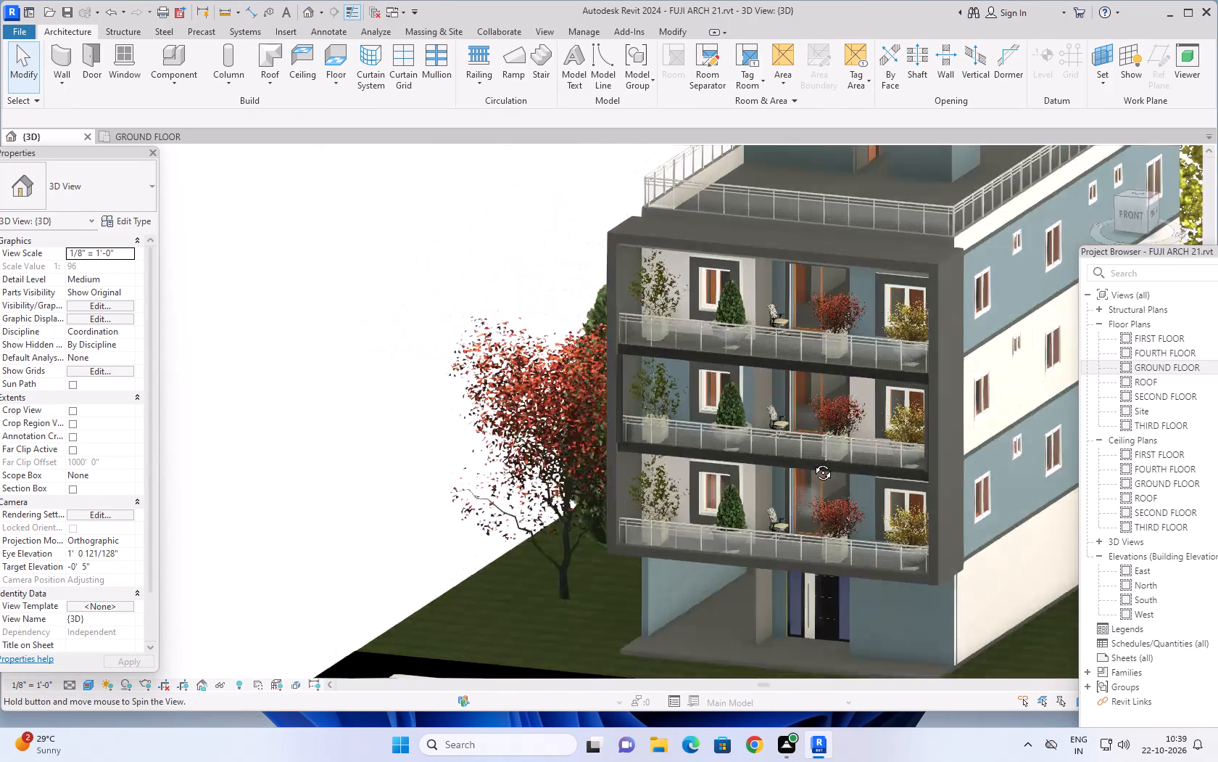
middle_click_drag(812, 462, 773, 388, "shift")
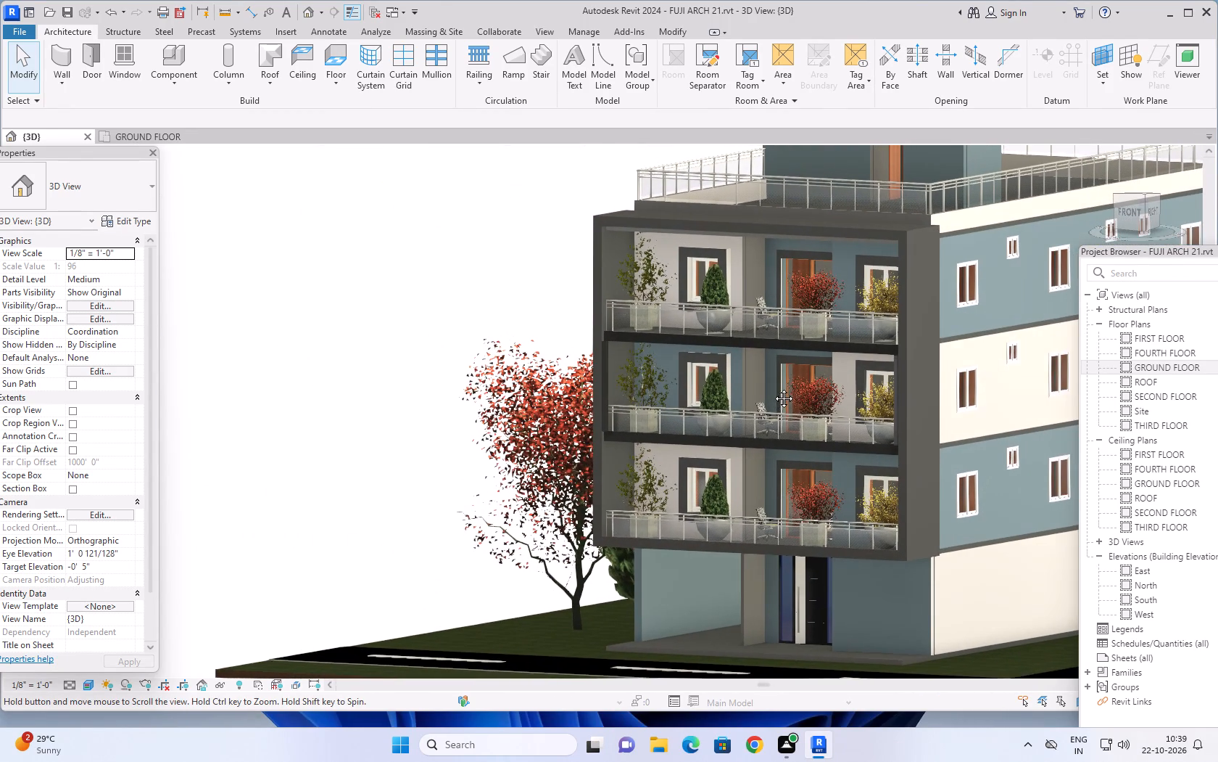
middle_click_drag(773, 388, 855, 407, "shift")
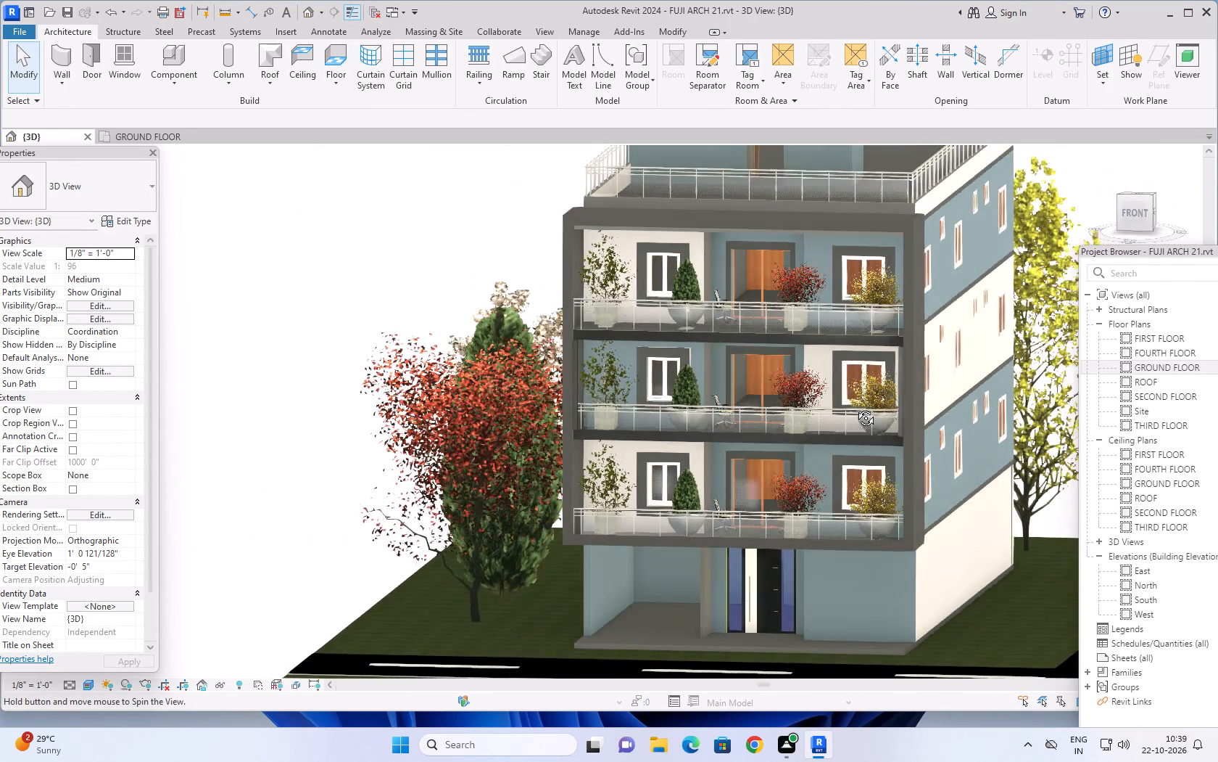
middle_click_drag(855, 407, 934, 394, "shift")
middle_click_drag(892, 385, 990, 372)
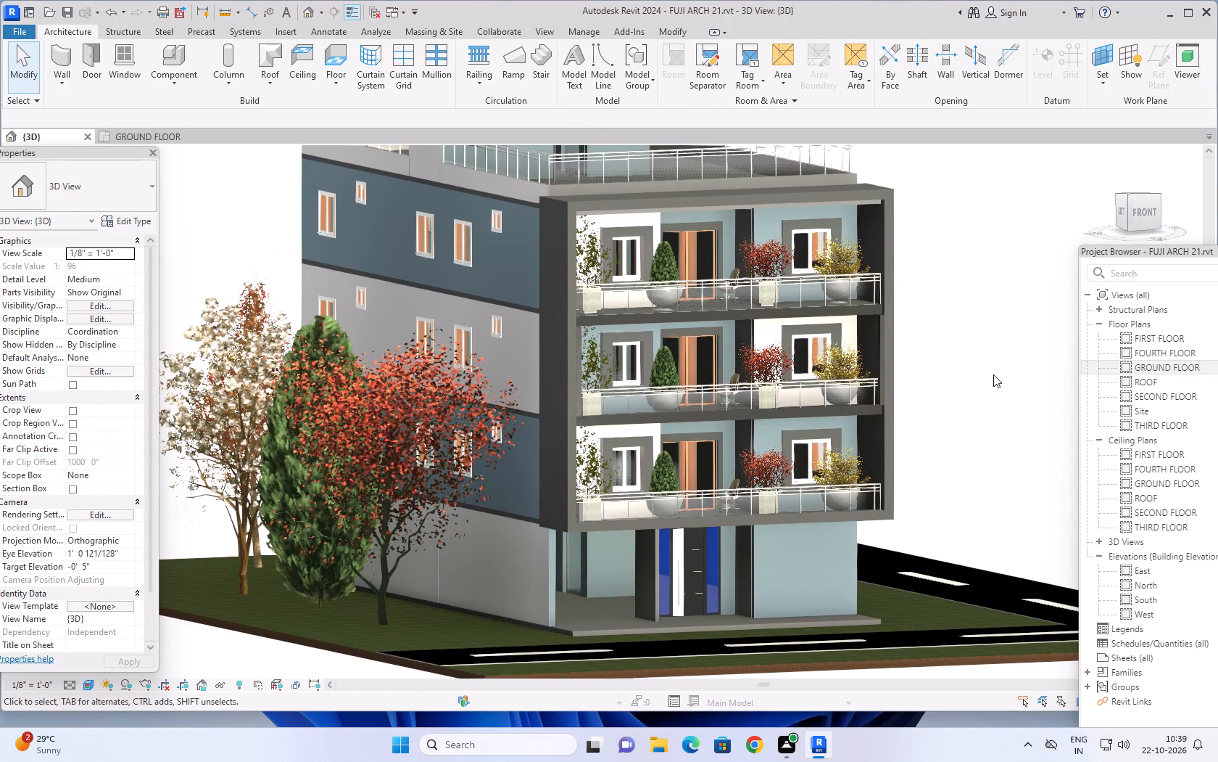
scroll(993, 376, "down", 2)
middle_click_drag(990, 360, 952, 412)
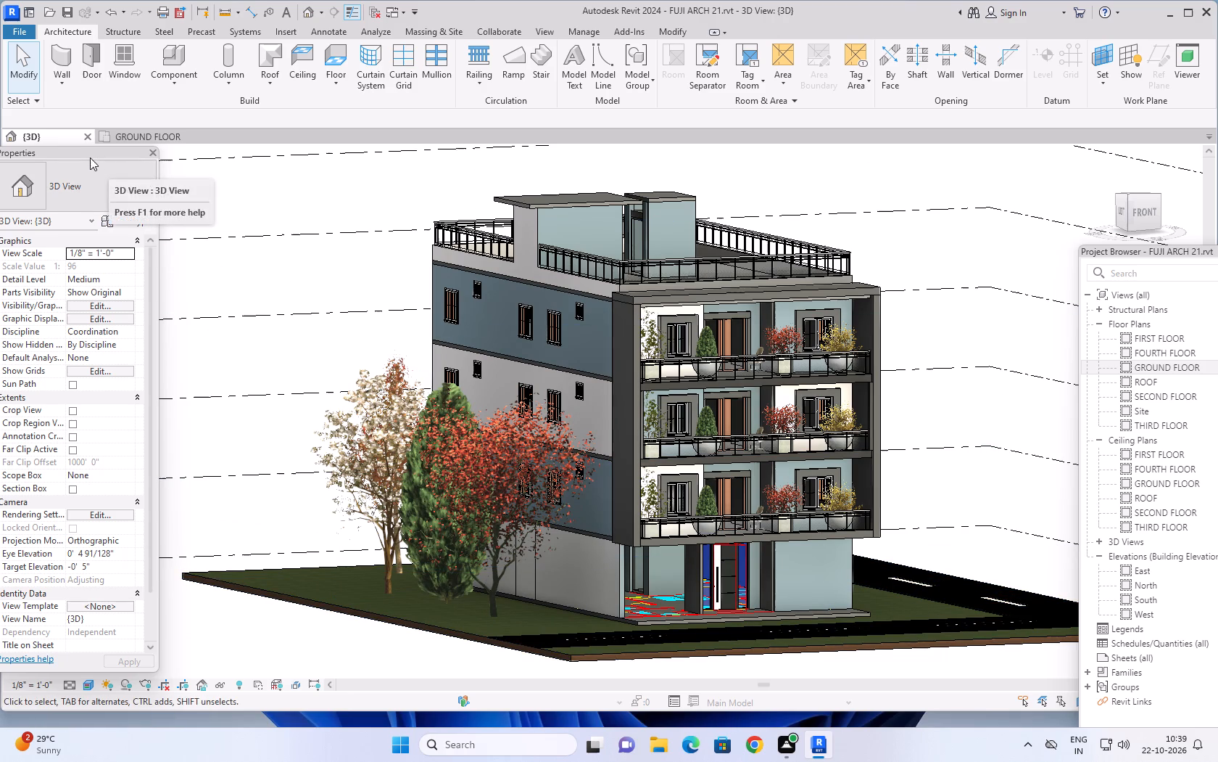
key("Escape")
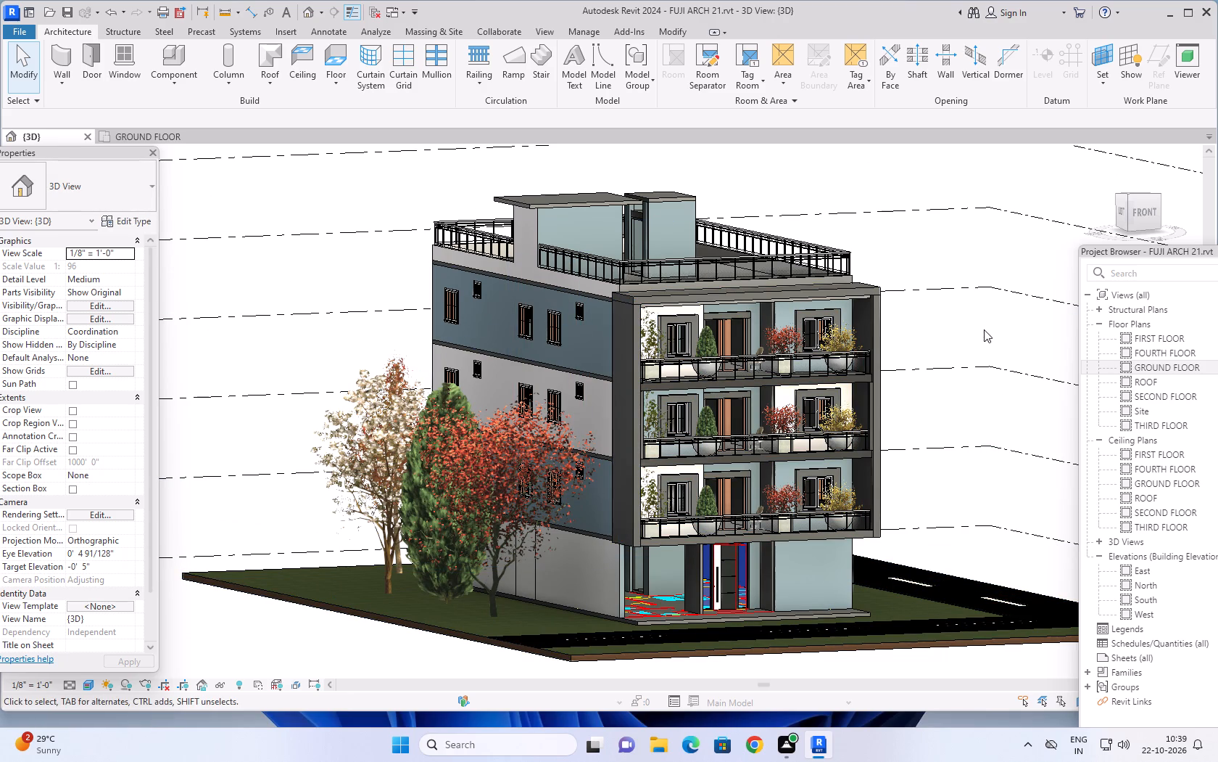
key("Escape")
middle_click_drag(982, 377, 948, 330)
scroll(943, 335, "down", 1)
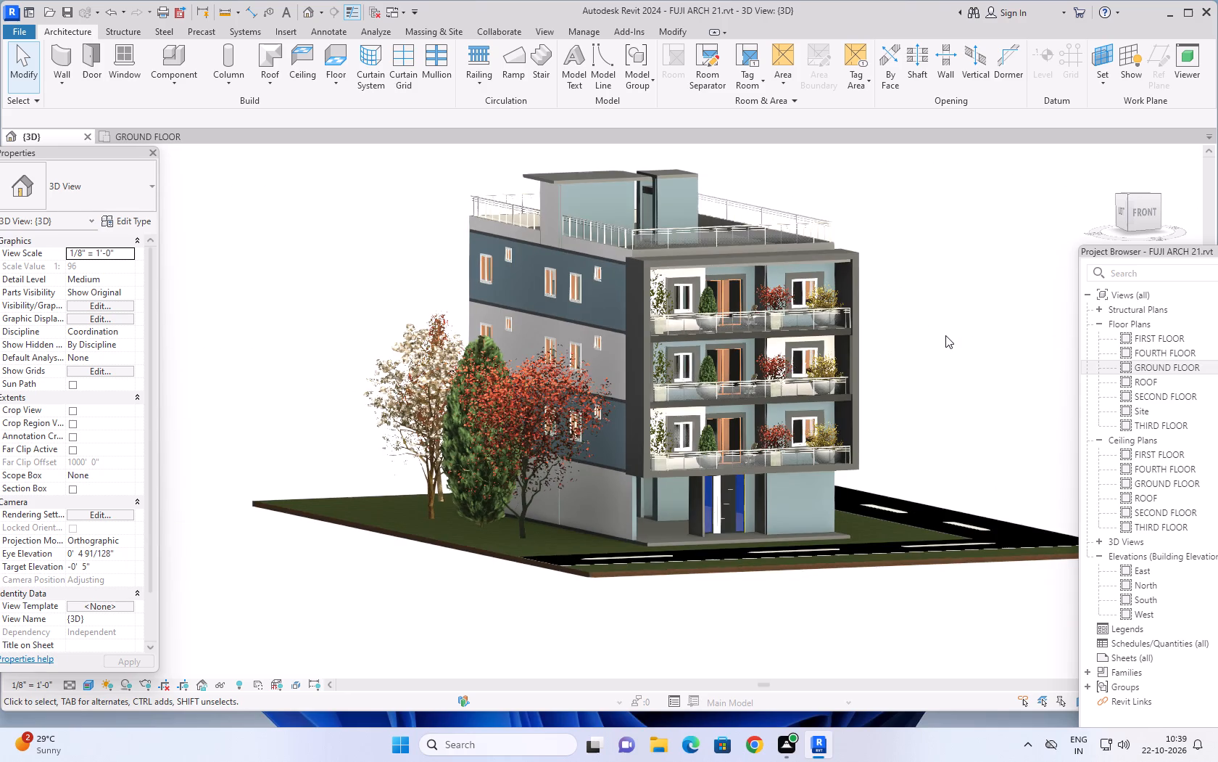
middle_click_drag(953, 306, 920, 386)
scroll(889, 411, "up", 1)
middle_click_drag(888, 411, 890, 411)
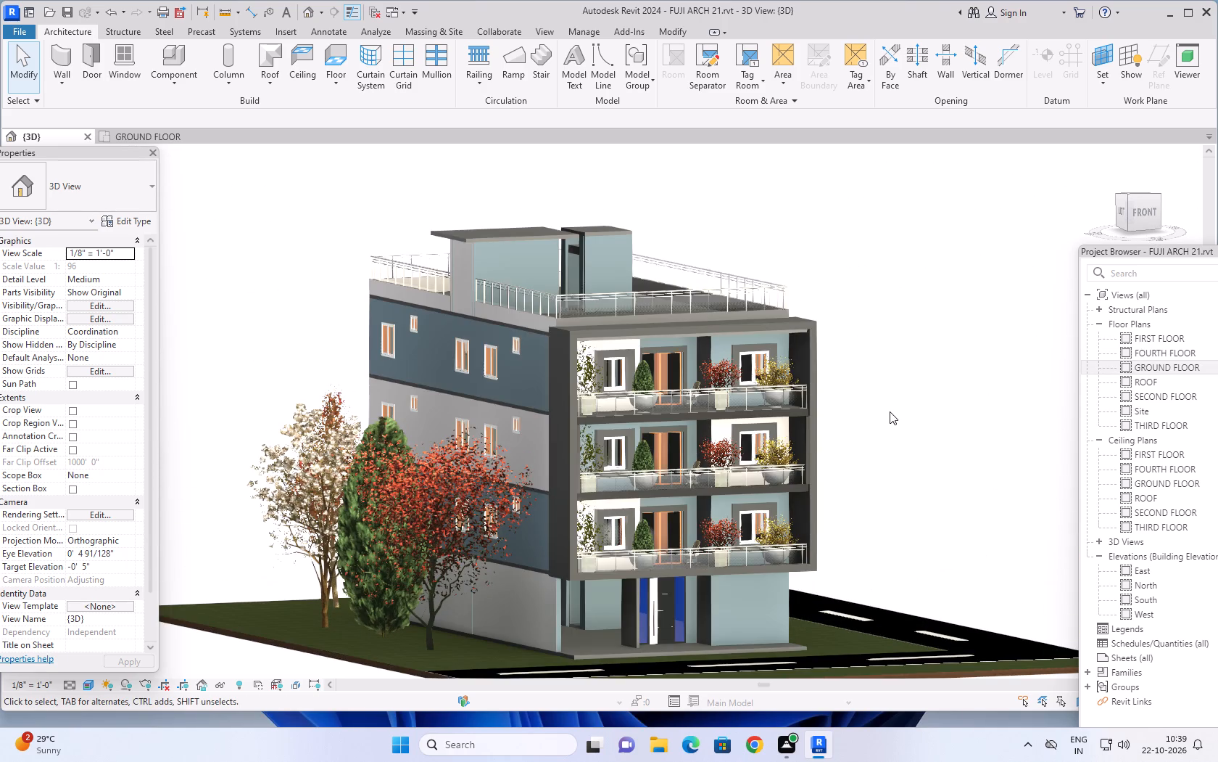
middle_click_drag(890, 411, 952, 387)
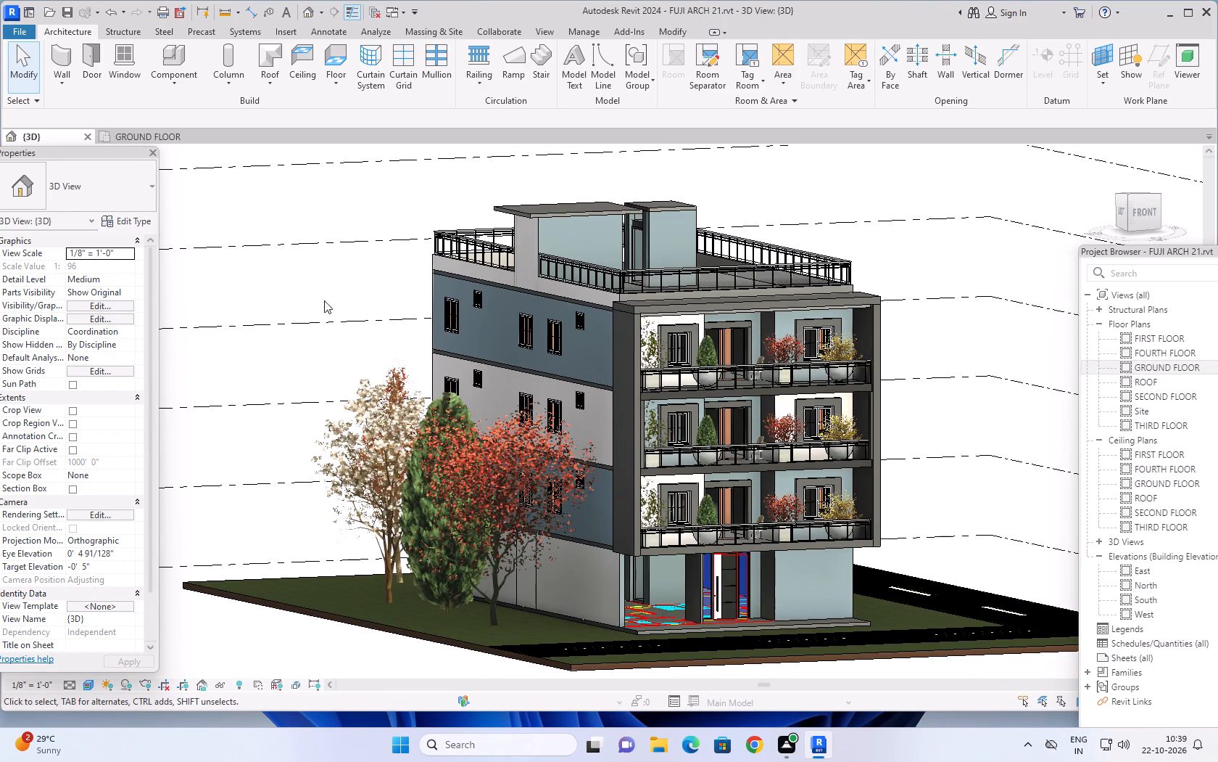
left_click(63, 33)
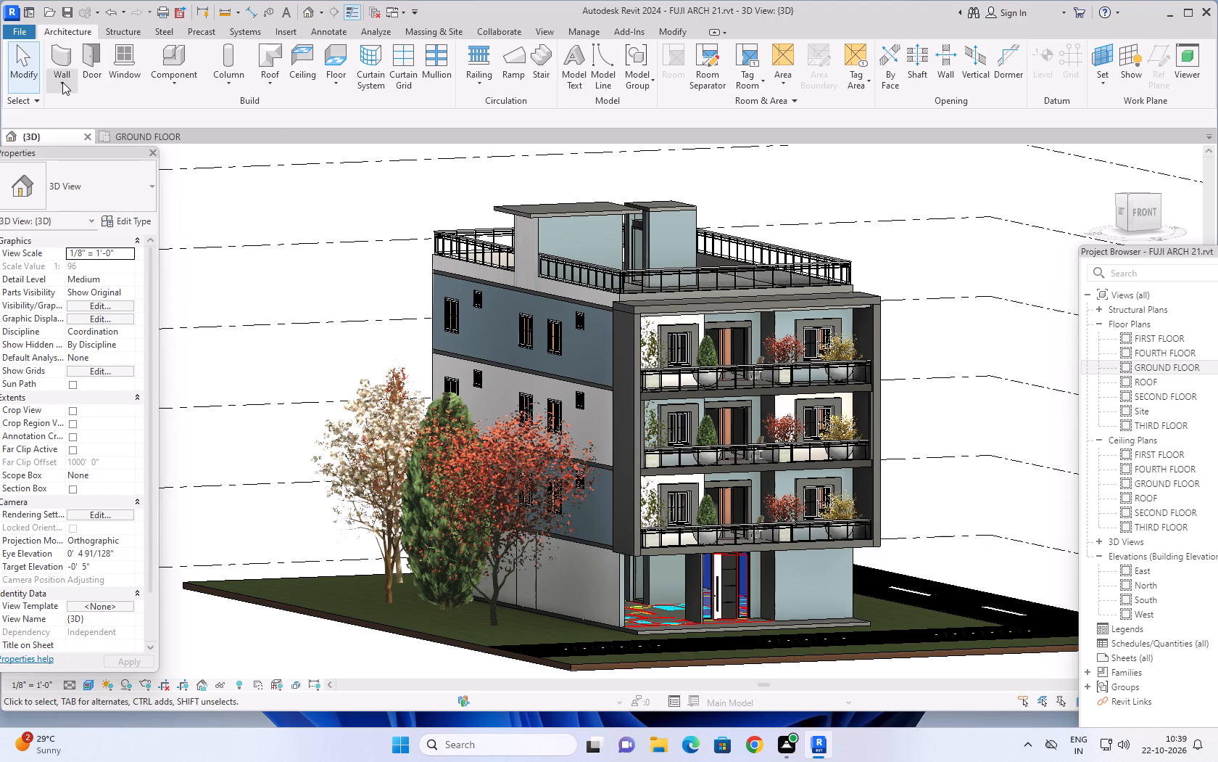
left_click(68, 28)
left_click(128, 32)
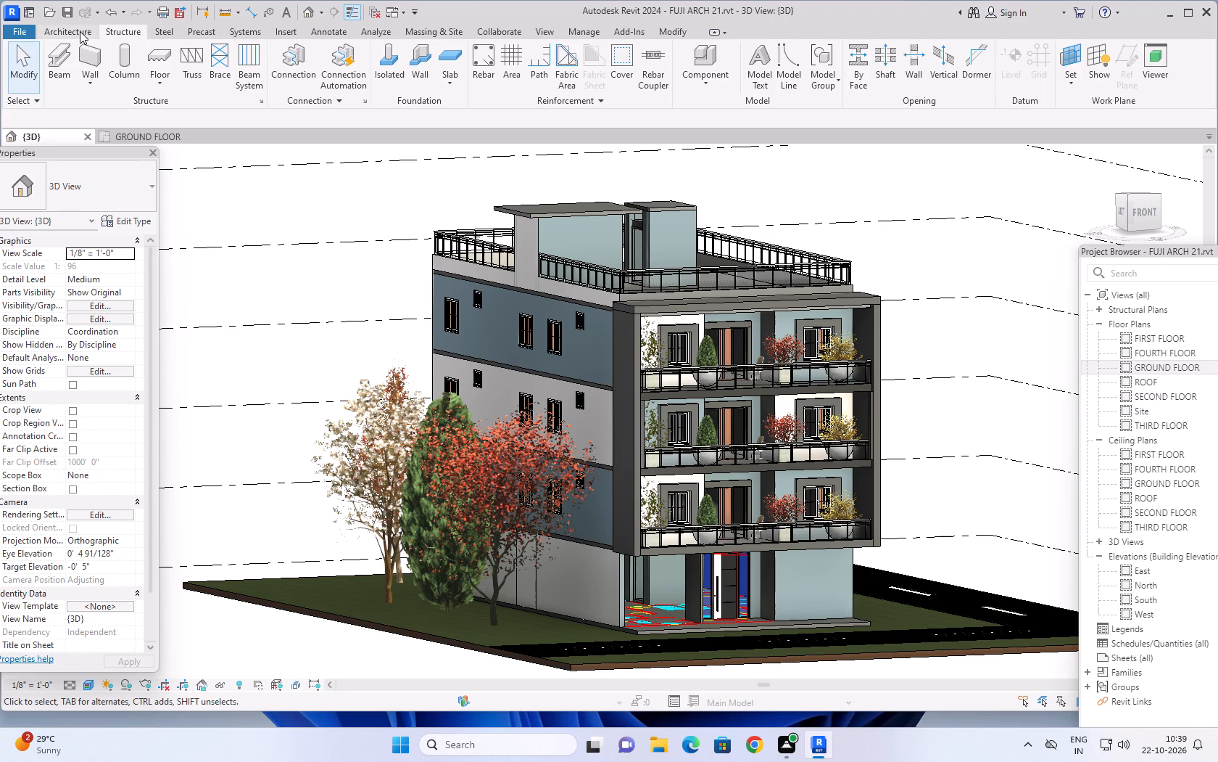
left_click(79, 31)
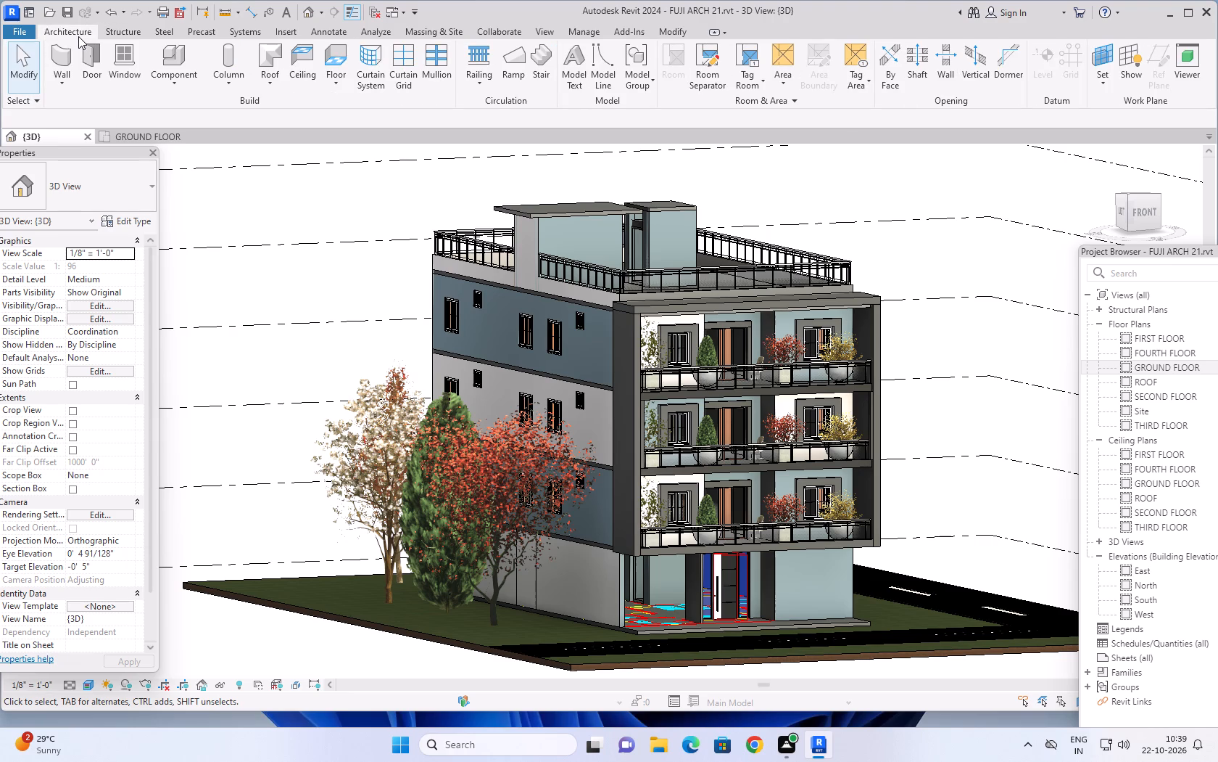
Switch to Chrome and search Google for "car jpg image for revit family free download".
left_click(756, 743)
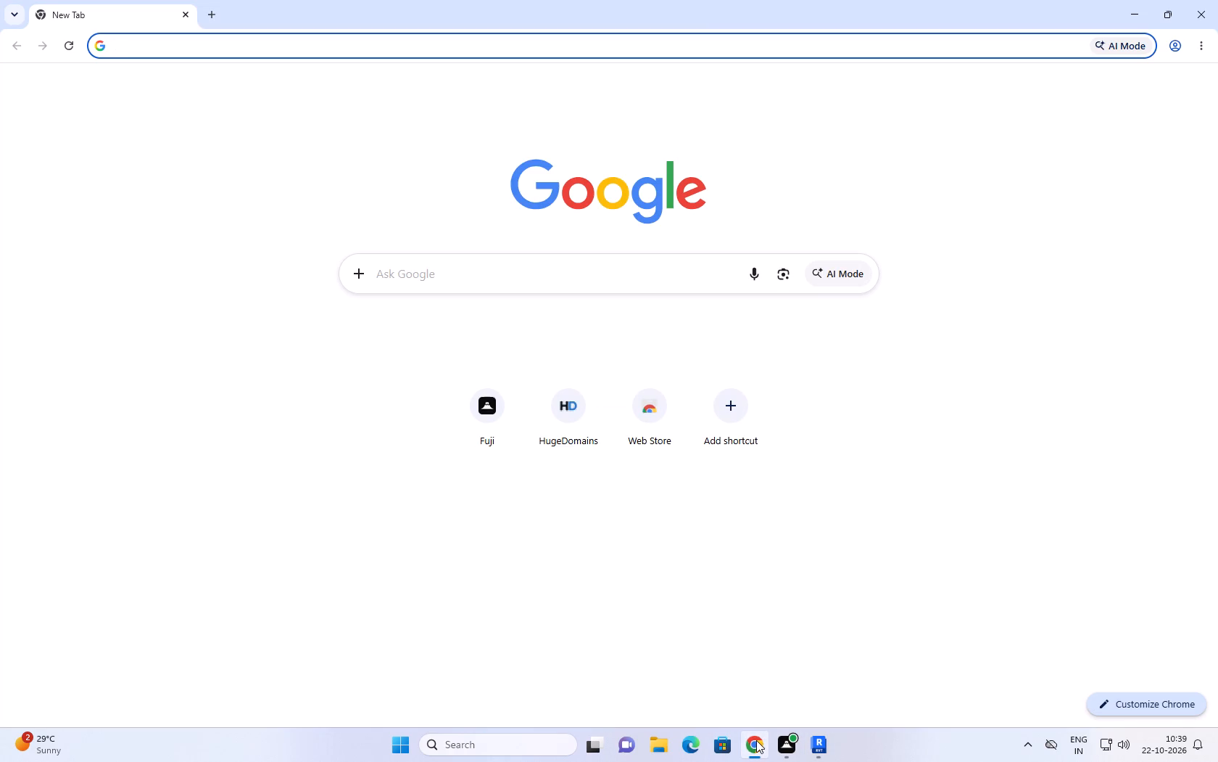
left_click(590, 273)
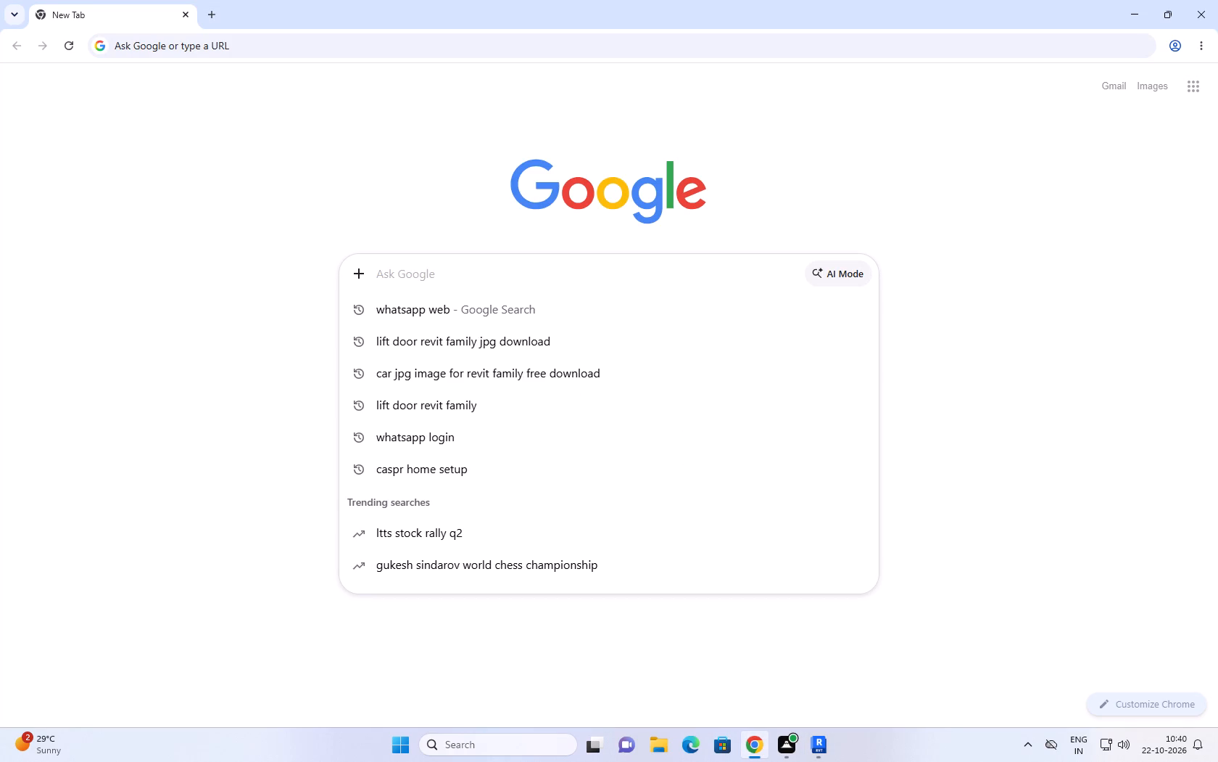
left_click(555, 373)
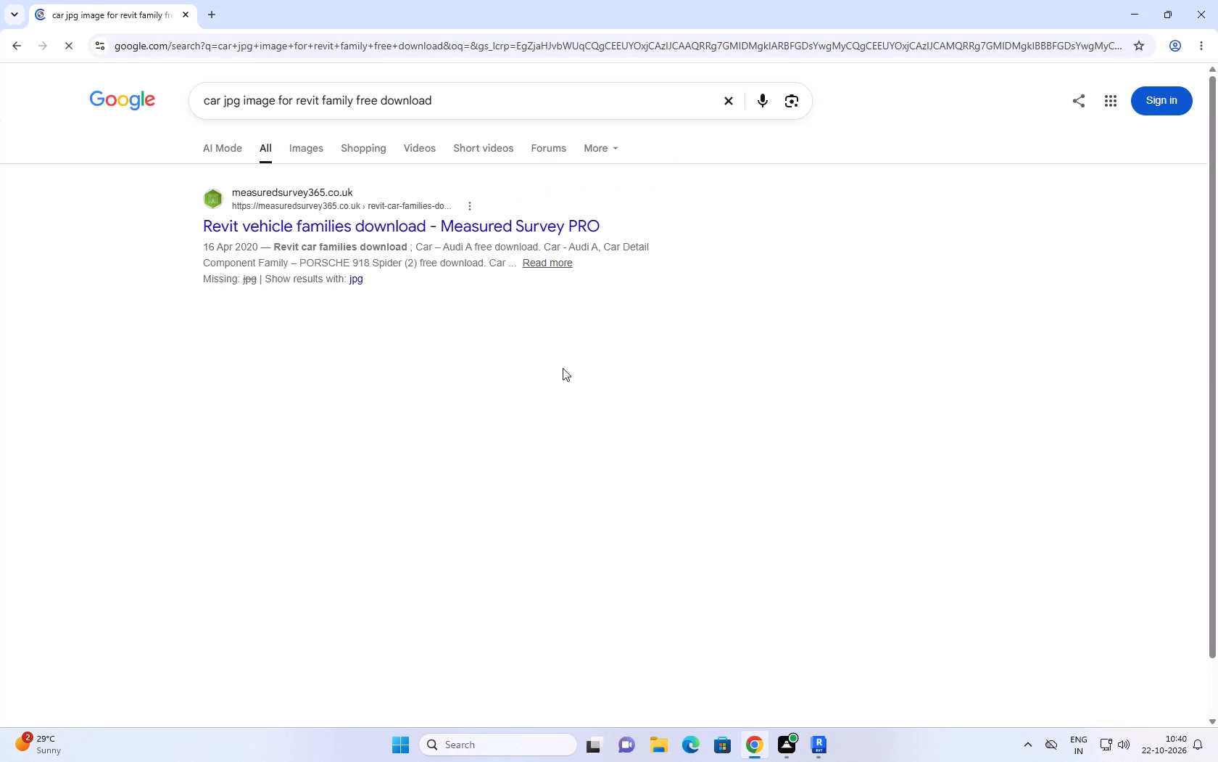
Open the Measured Survey PRO vehicle families page and download the BMW M3 – 2010 COUPE car family.
left_click(418, 229)
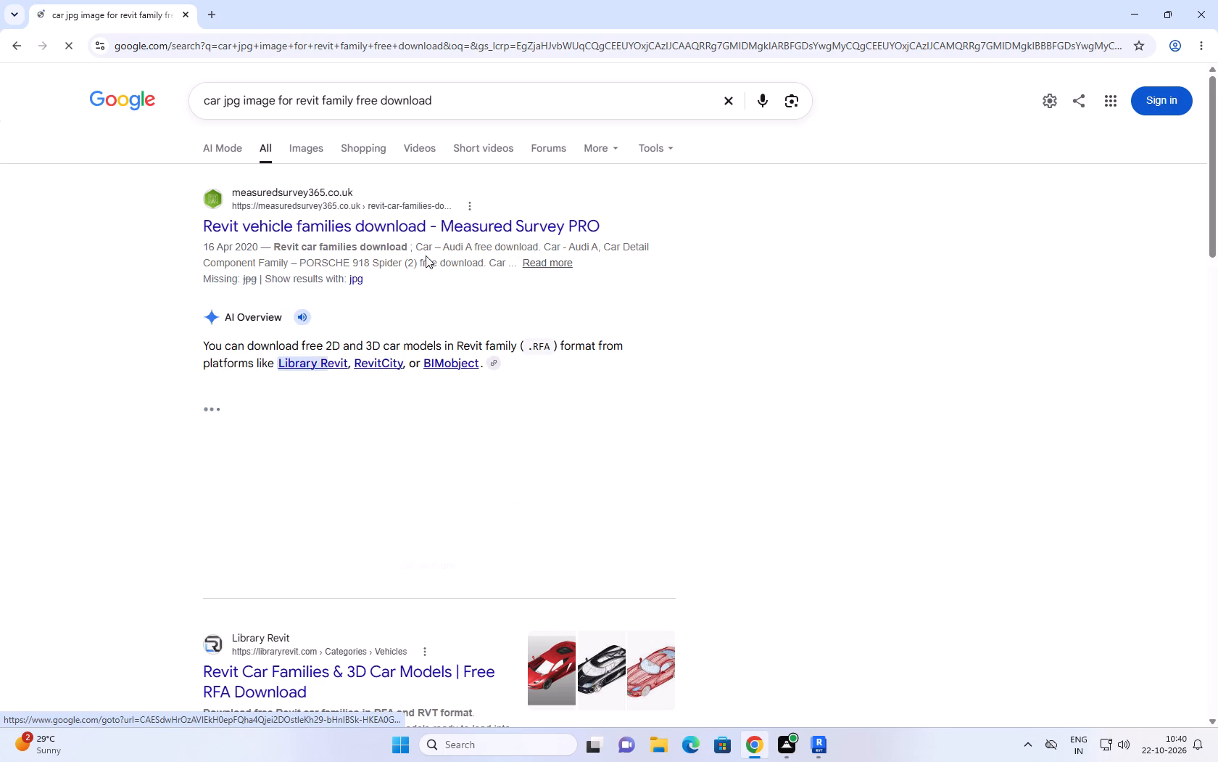
scroll(493, 431, "down", 7)
scroll(515, 372, "up", 9)
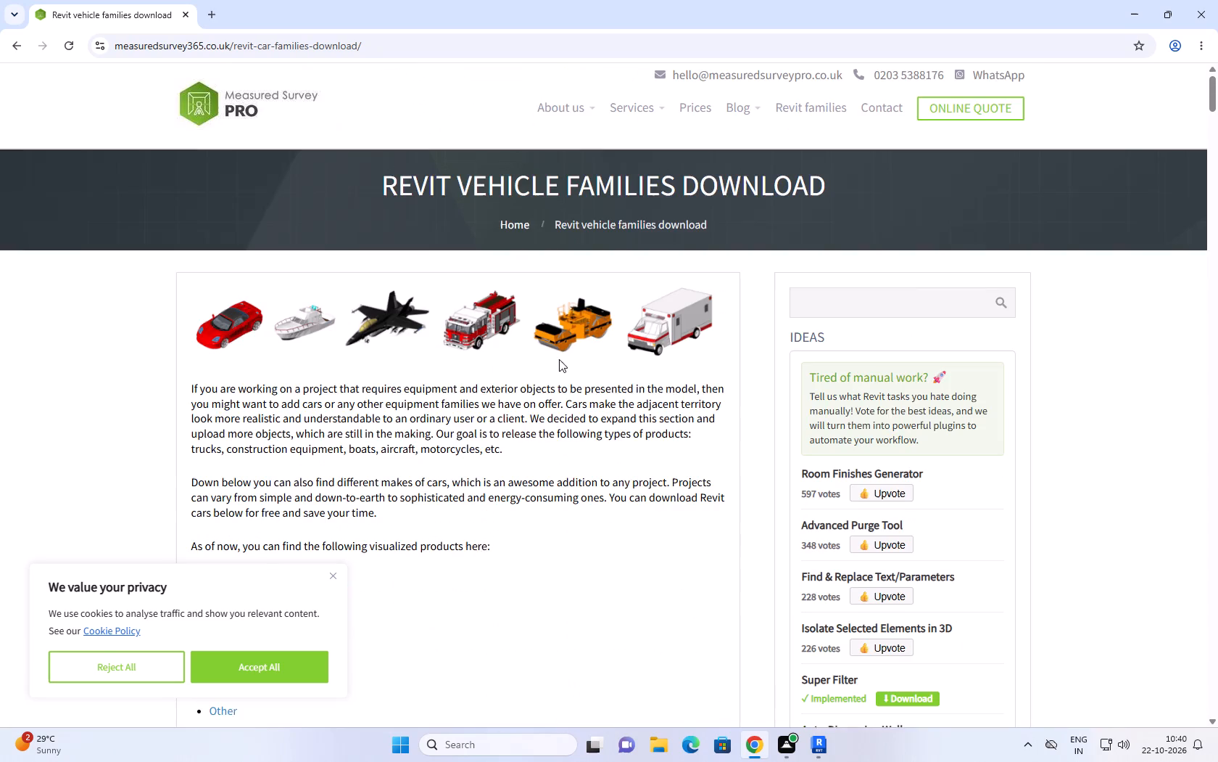
scroll(559, 359, "up", 4)
scroll(700, 337, "down", 6)
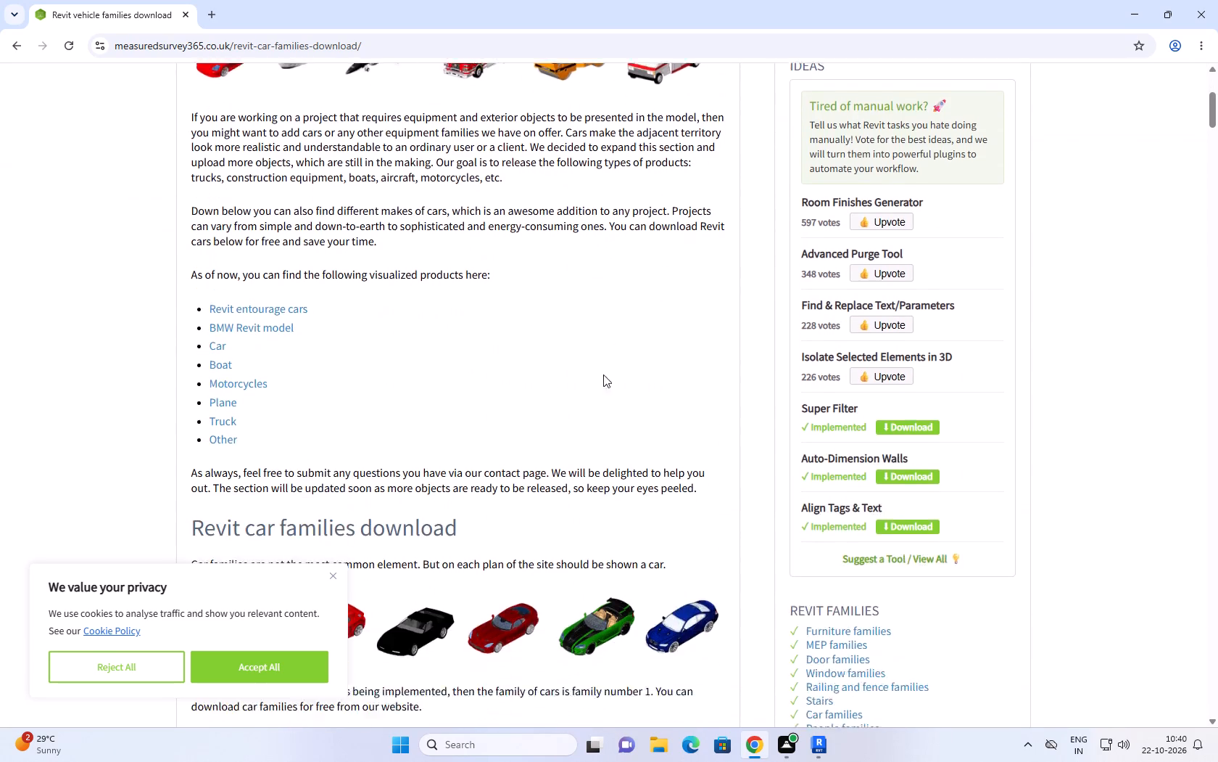
scroll(603, 374, "down", 8)
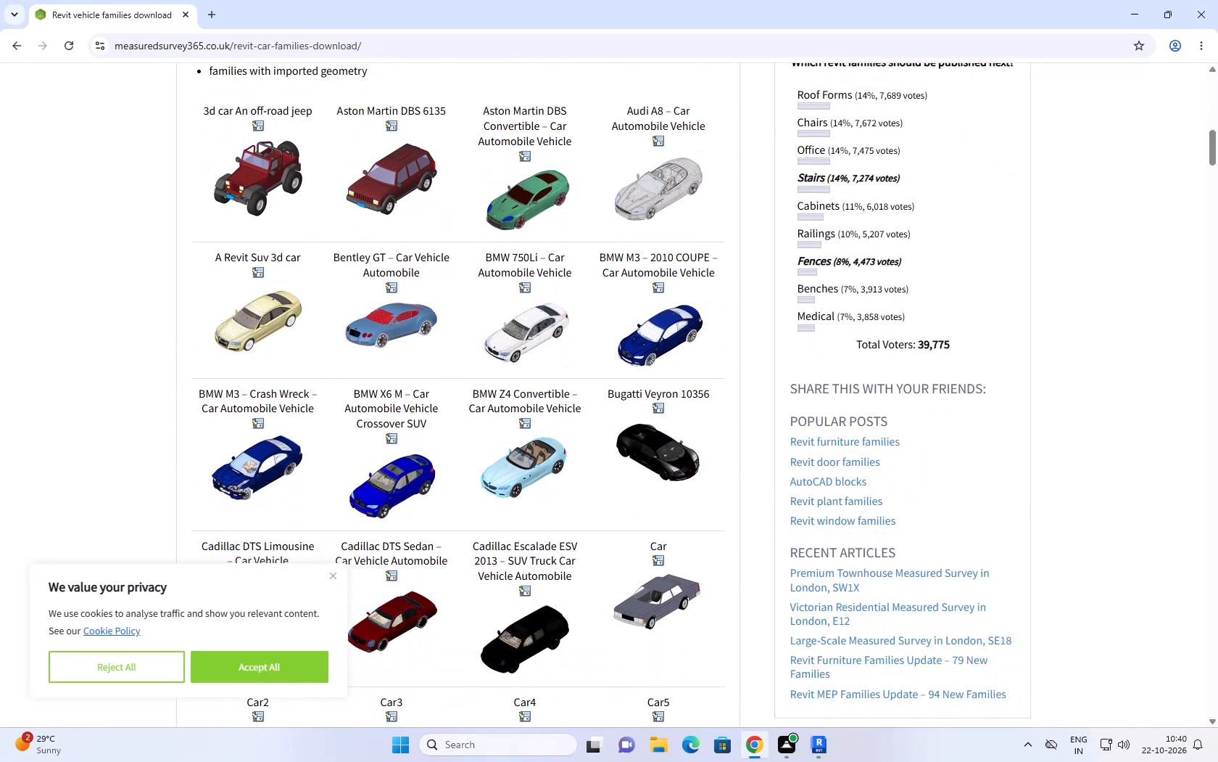
left_click(658, 287)
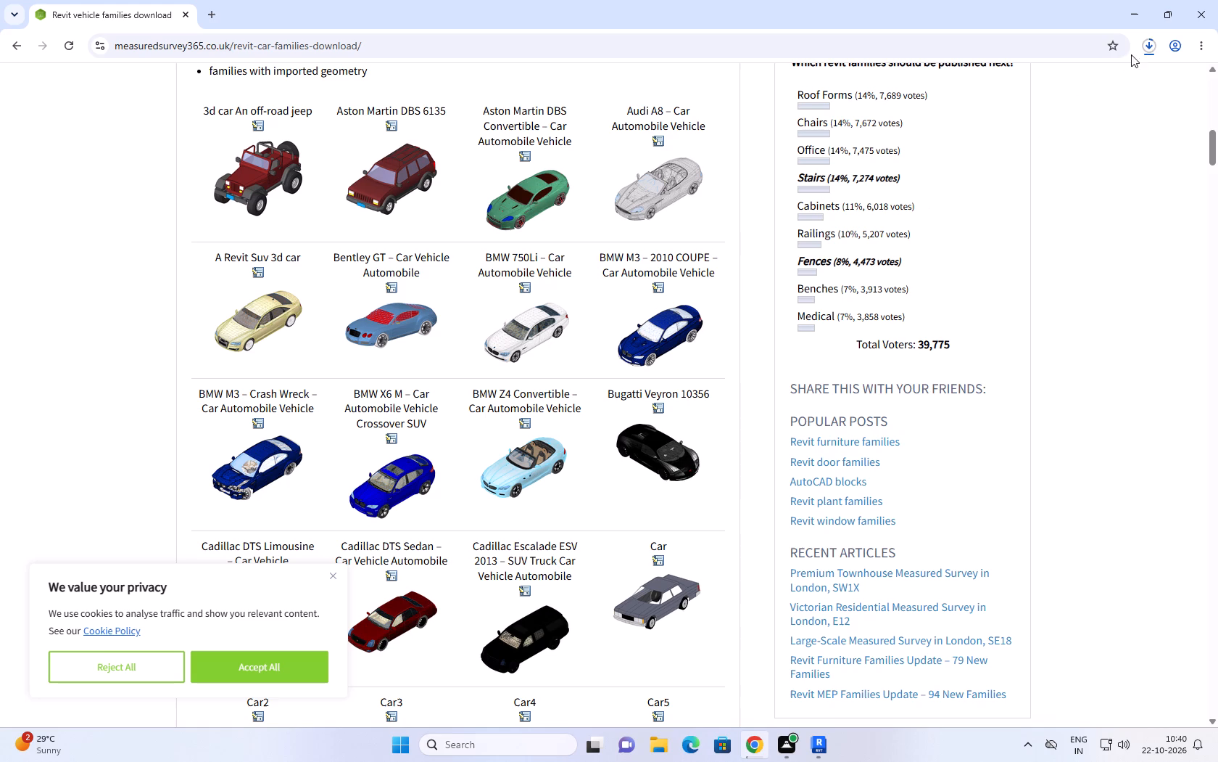
Open the downloaded BMW M3 2010 Coupe family in Revit and upgrade it to Revit 2024.
left_click(1155, 41)
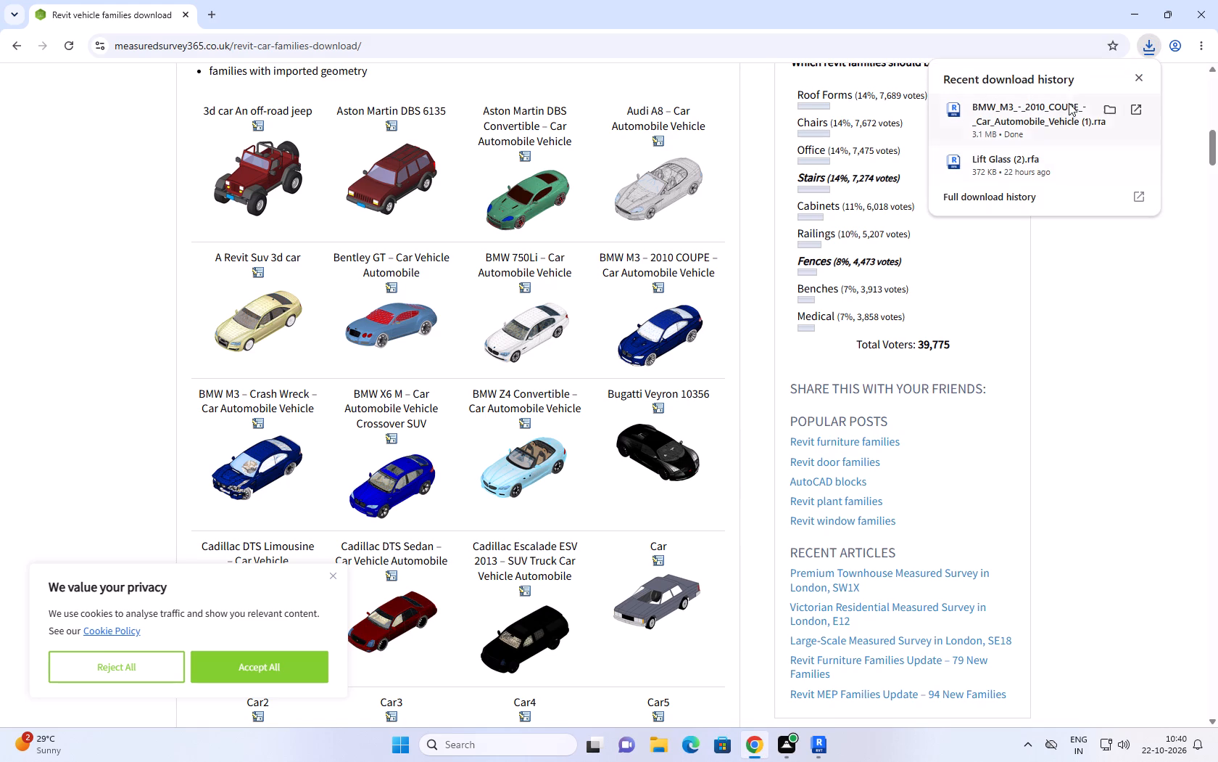
left_click(1138, 107)
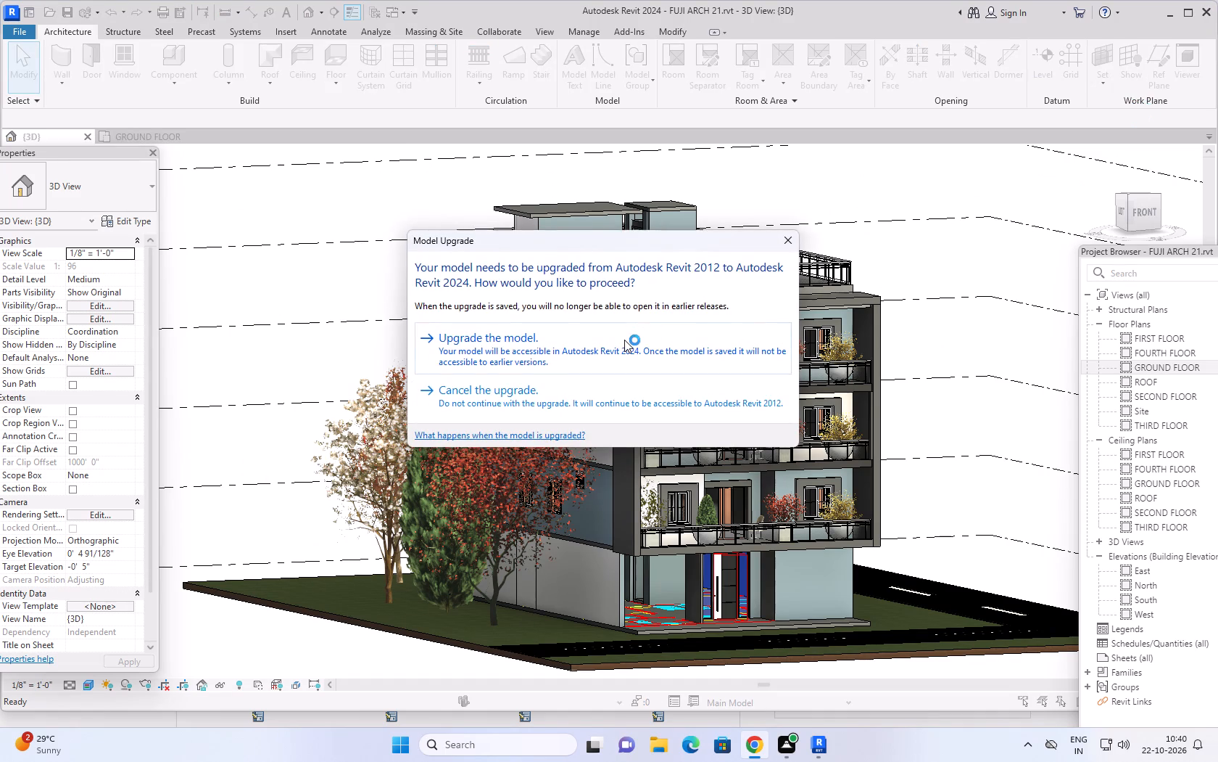
left_click(624, 340)
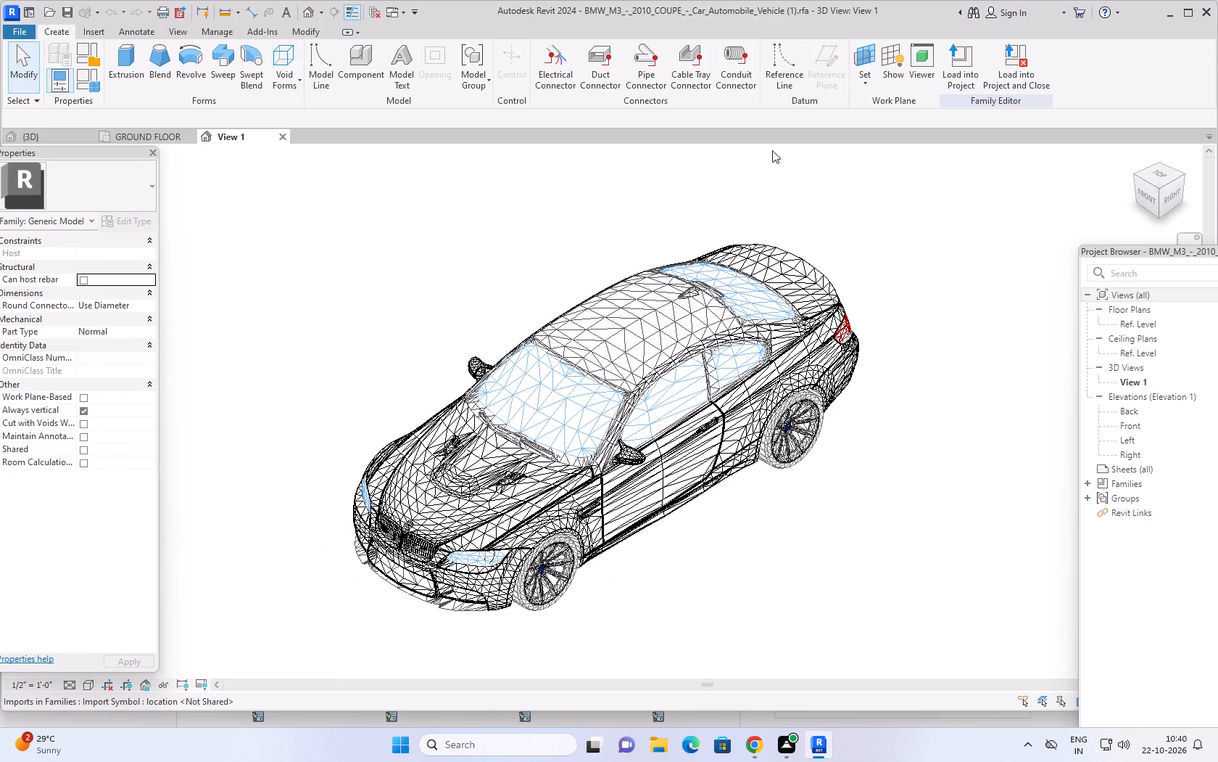
Load the BMW M3 car family into the FUJI ARCH 21 project.
left_click(791, 276)
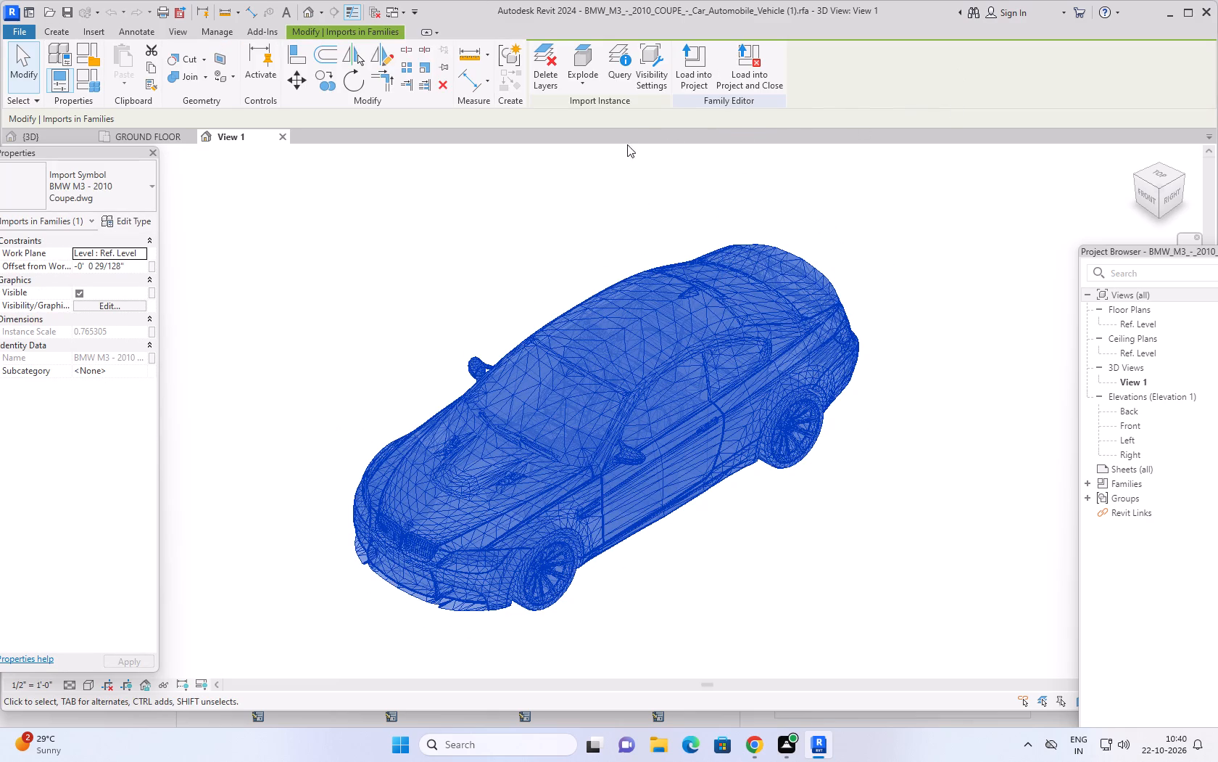
left_click(690, 66)
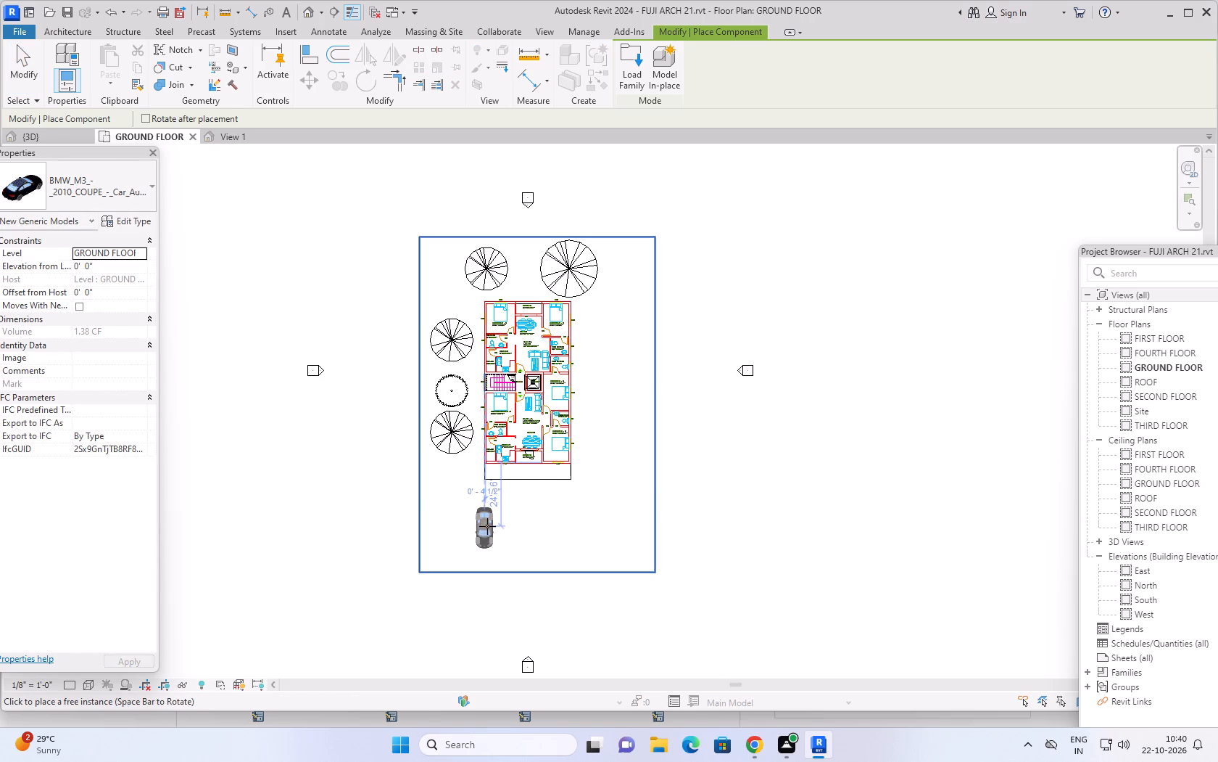
Place a BMW M3 car parallel to the building's front wall, about 15'-0" in front of it near the west corner.
key("space")
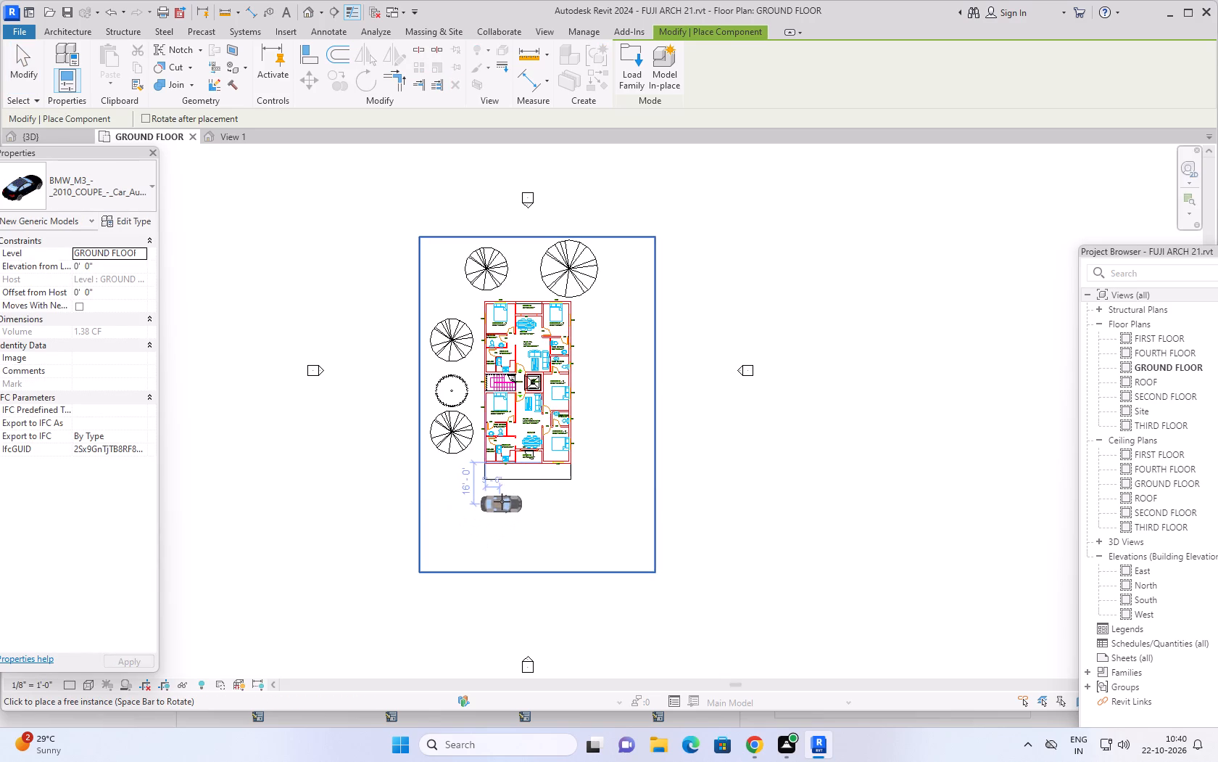
scroll(502, 501, "up", 4)
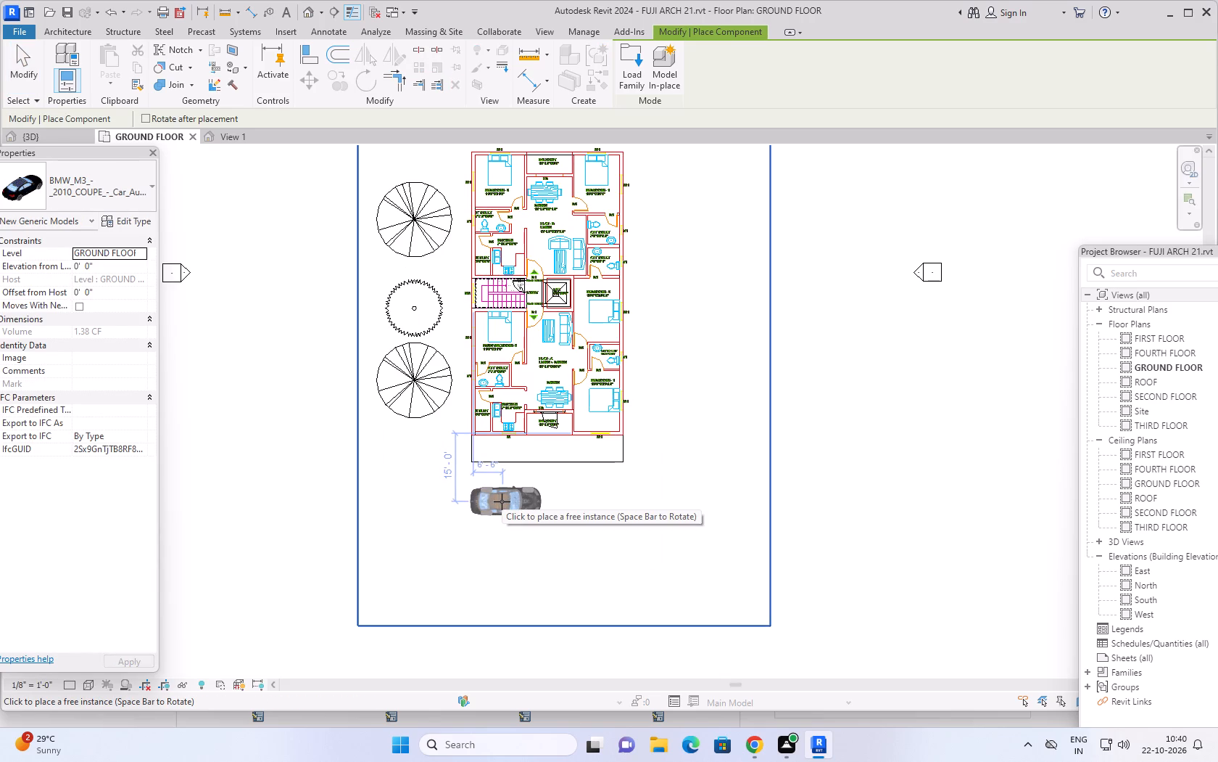
scroll(502, 501, "up", 3)
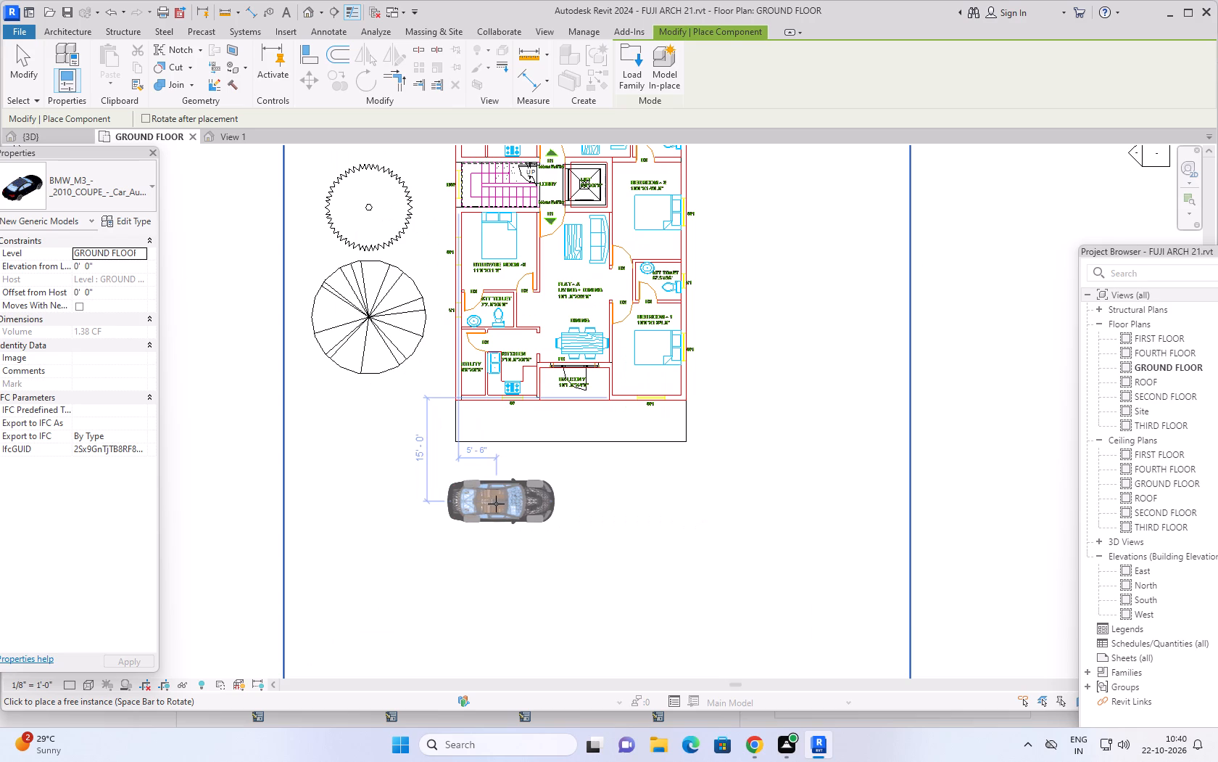
scroll(496, 504, "up", 3)
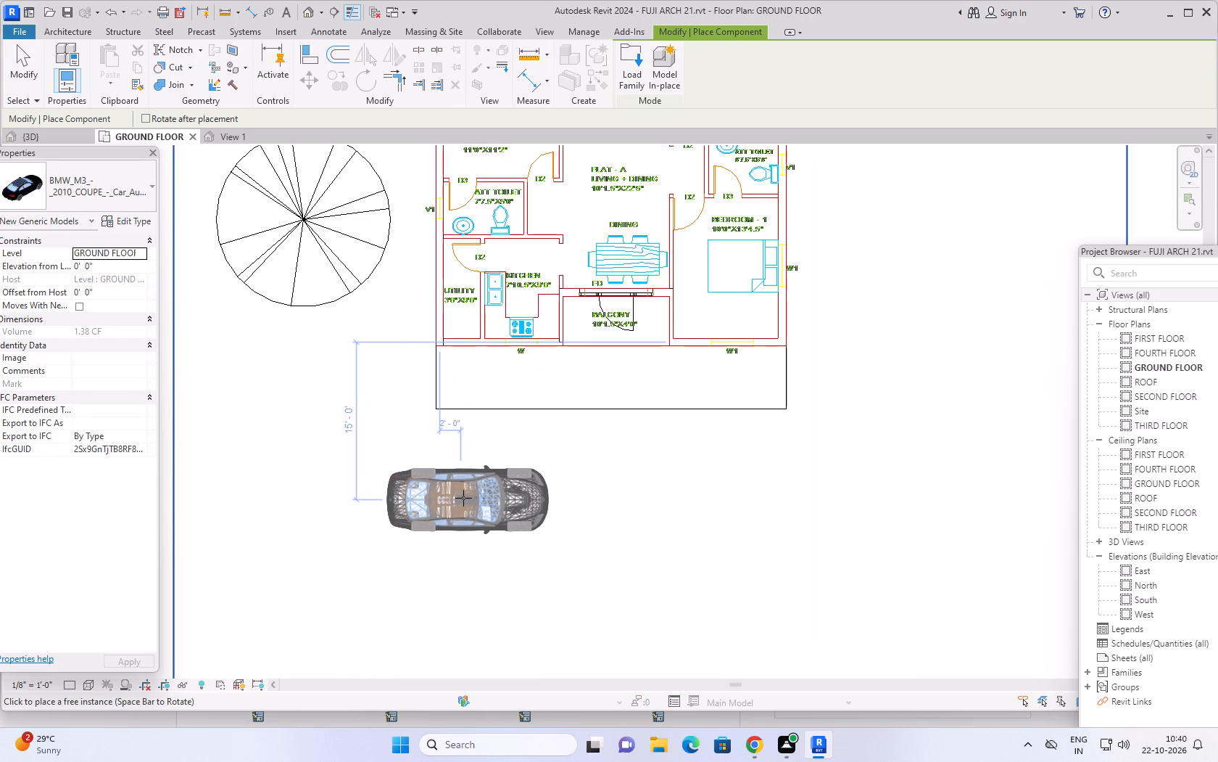
left_click(463, 499)
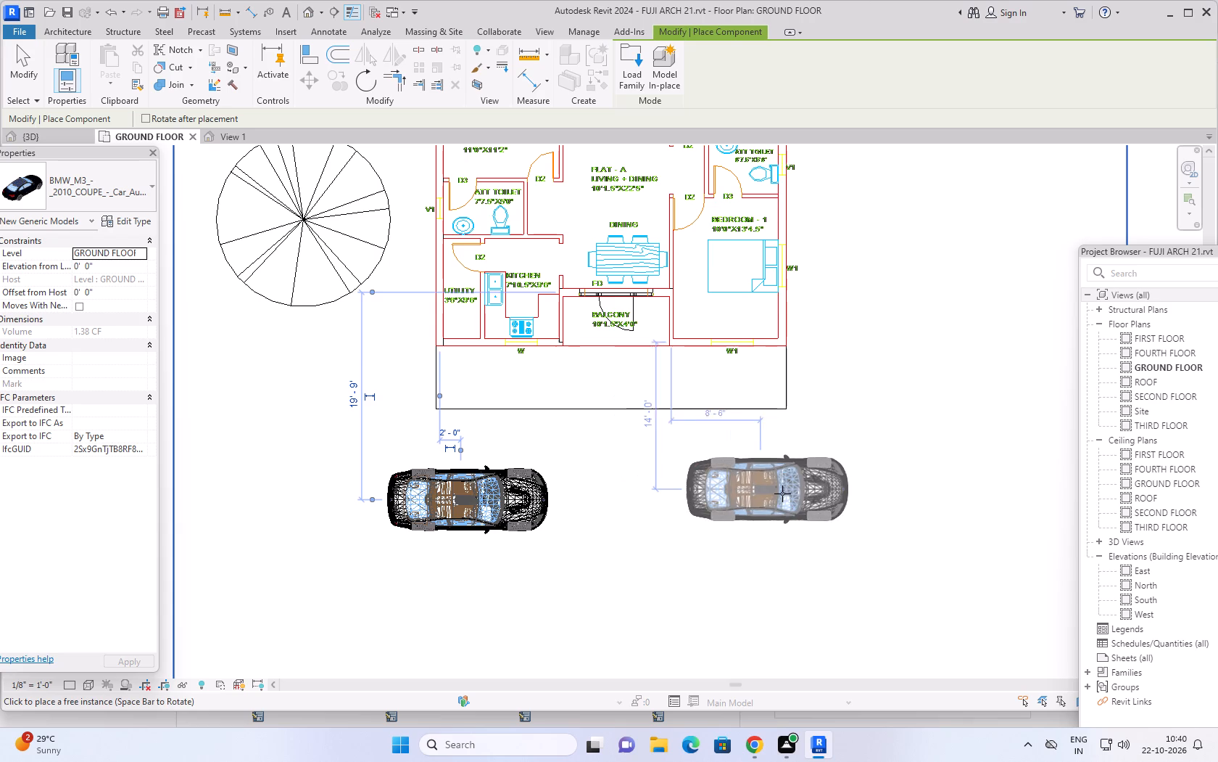
Place a second BMW M3 facing the opposite way, about 28'-6" in front of the building near its east corner.
scroll(858, 504, "down", 5)
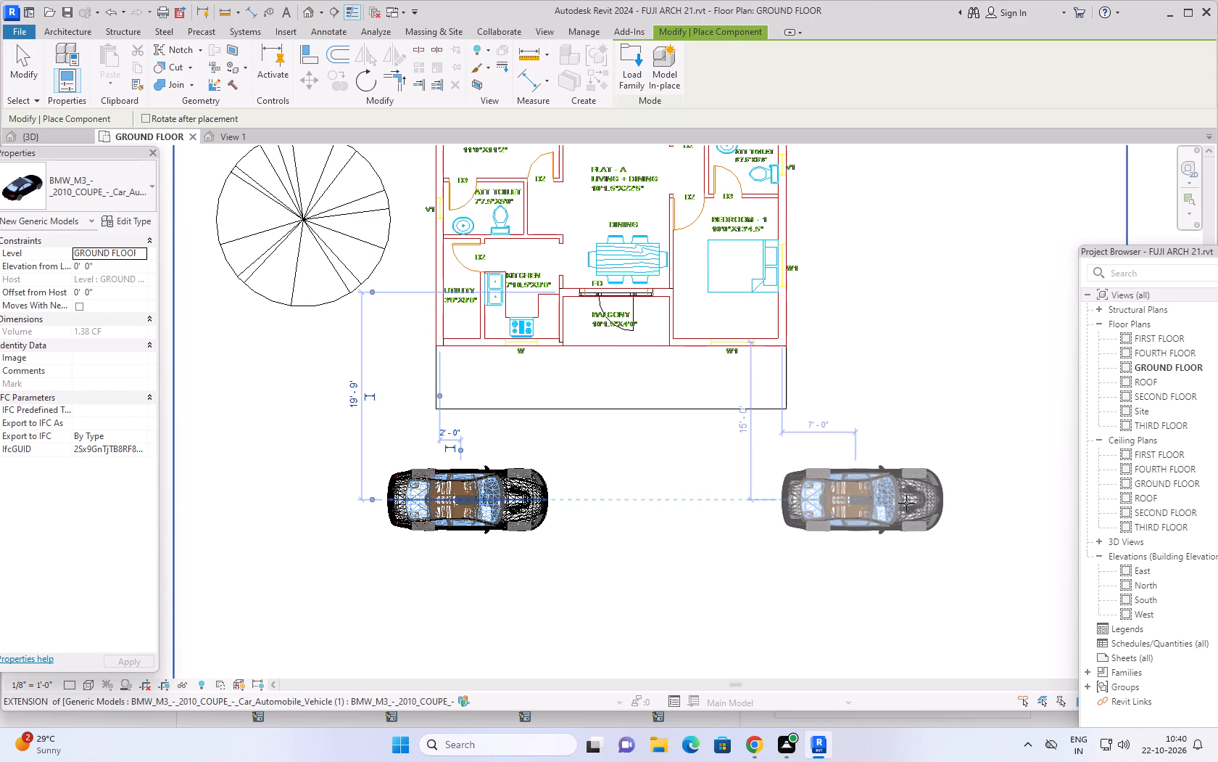
scroll(914, 507, "down", 2)
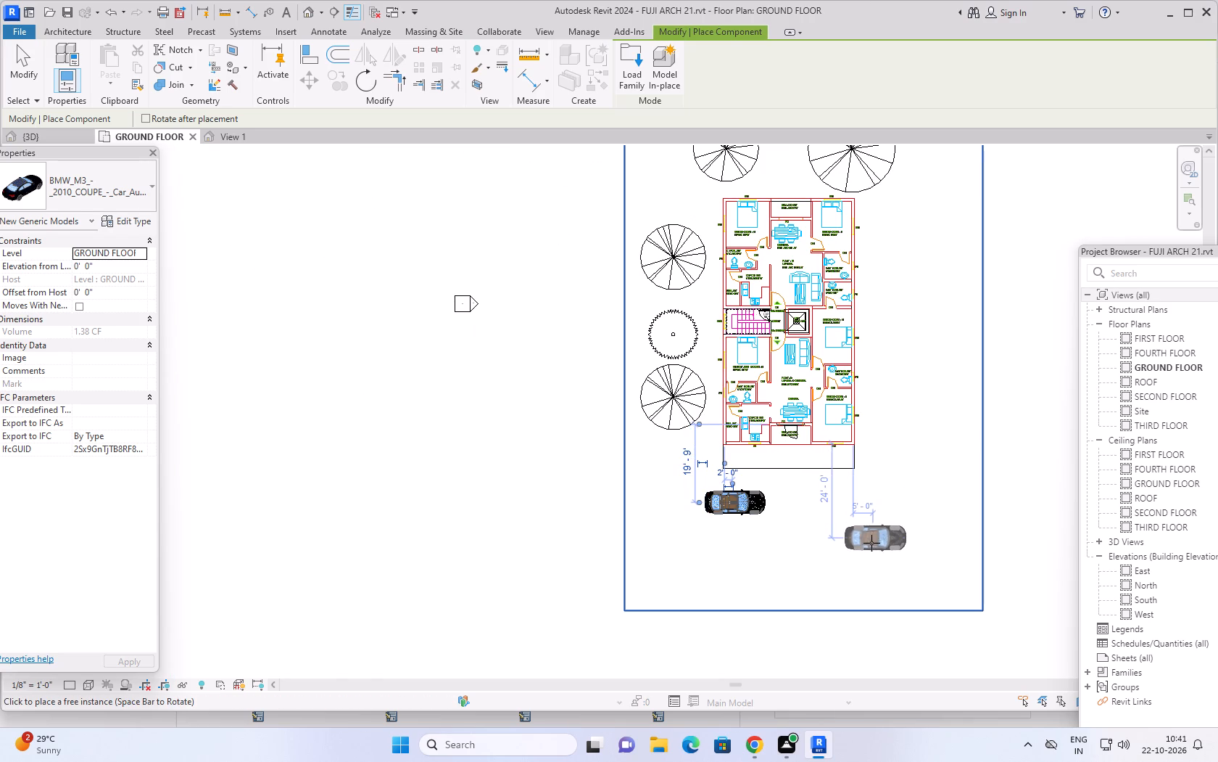
key("space")
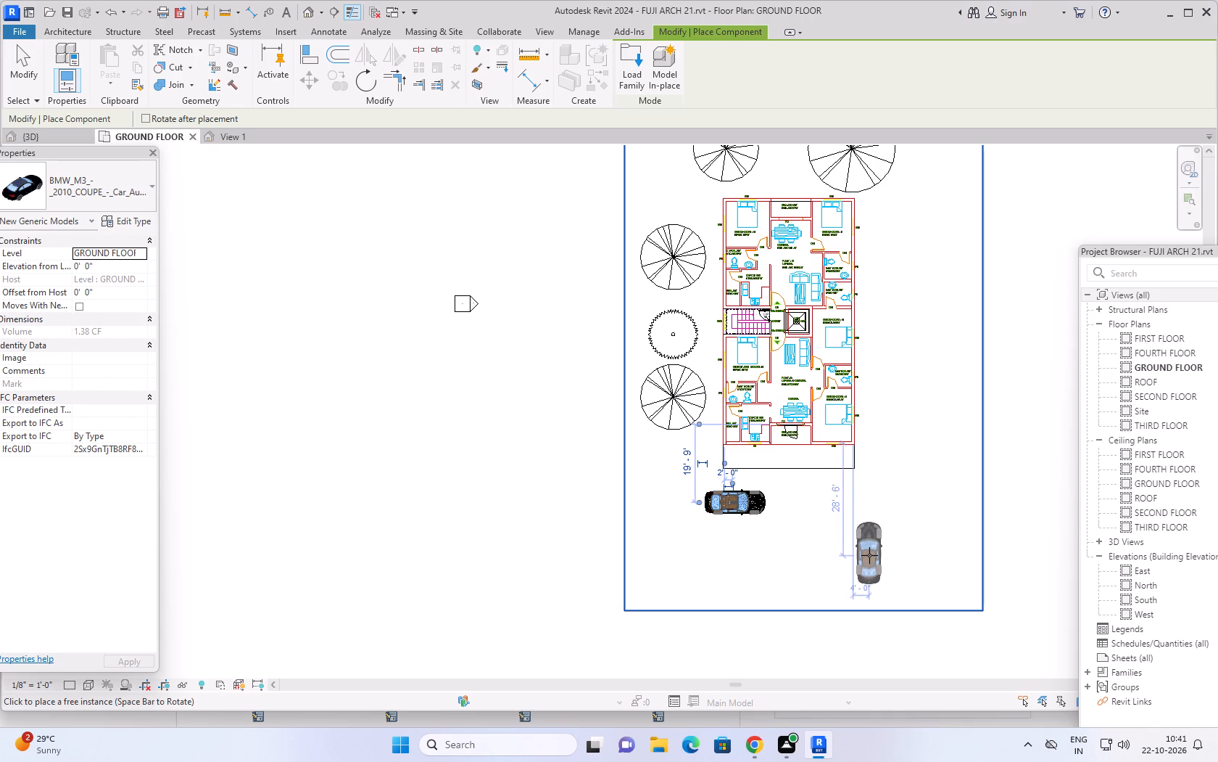
key("space")
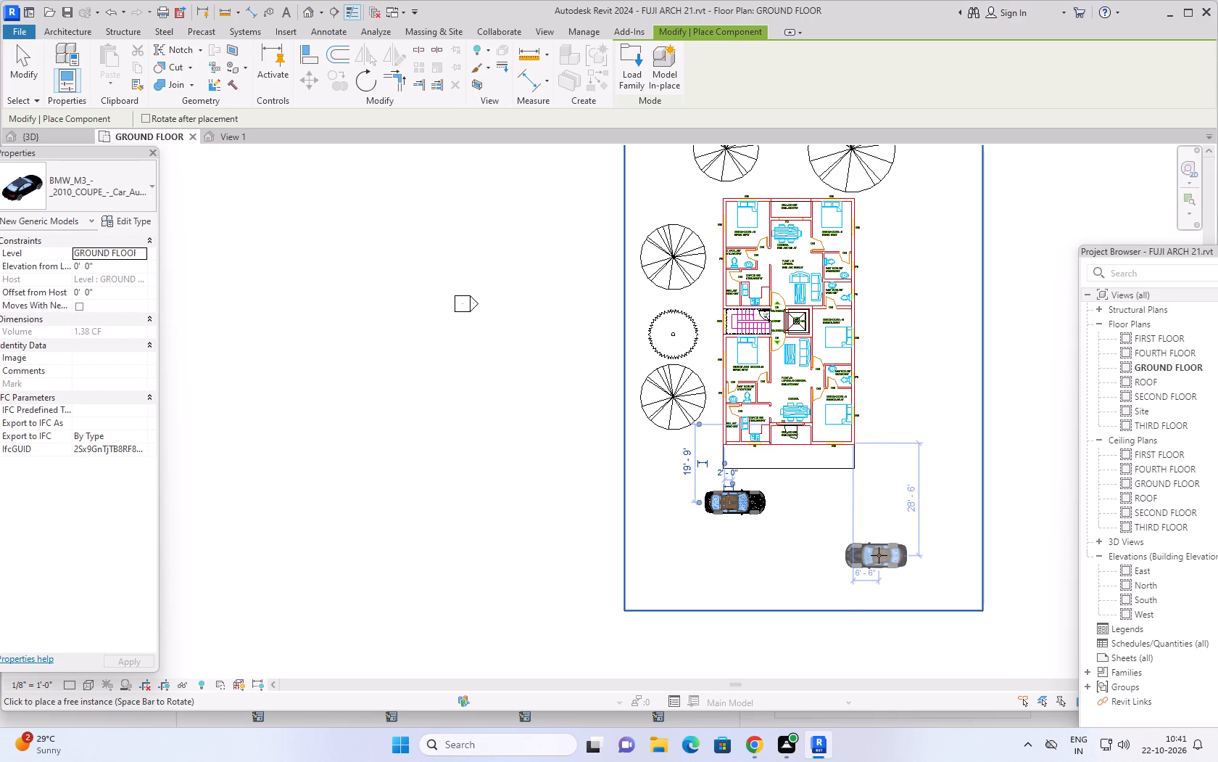
left_click(879, 555)
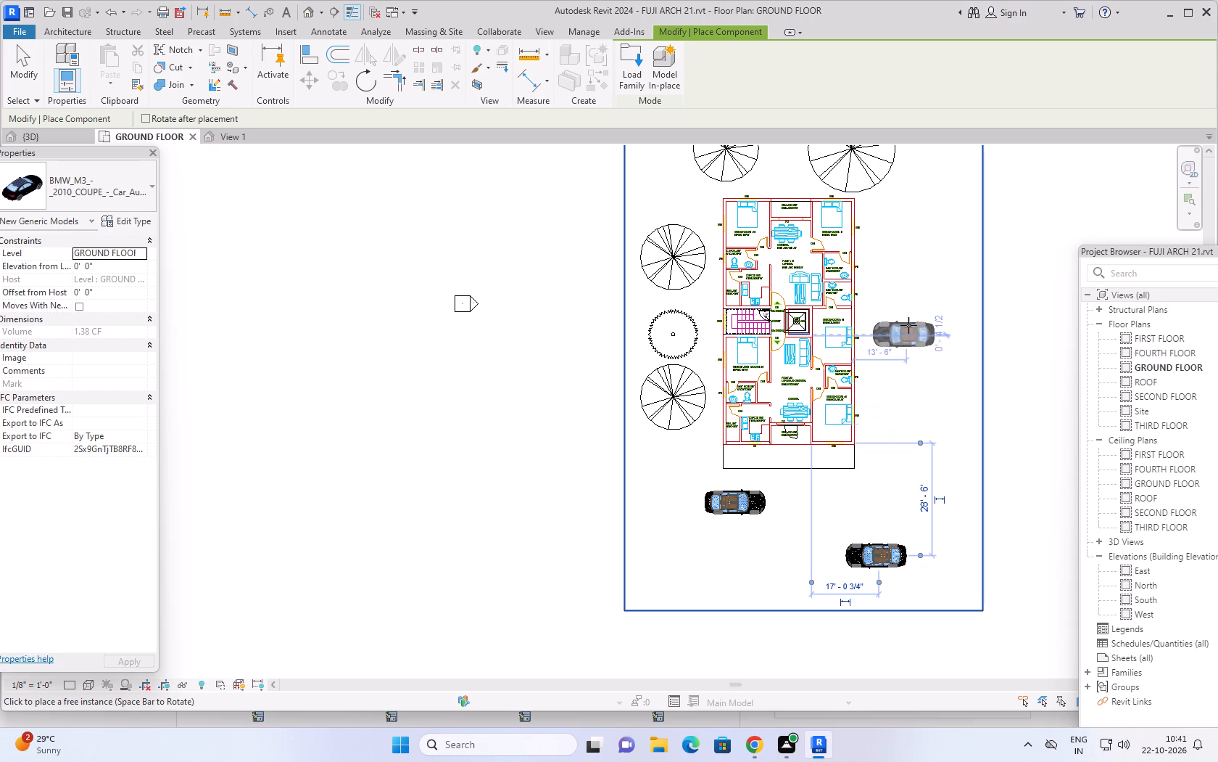
Place a third BMW M3 parallel to the building's east side, about 16'-6" from its wall, and finish placing components.
key("space")
key("space")
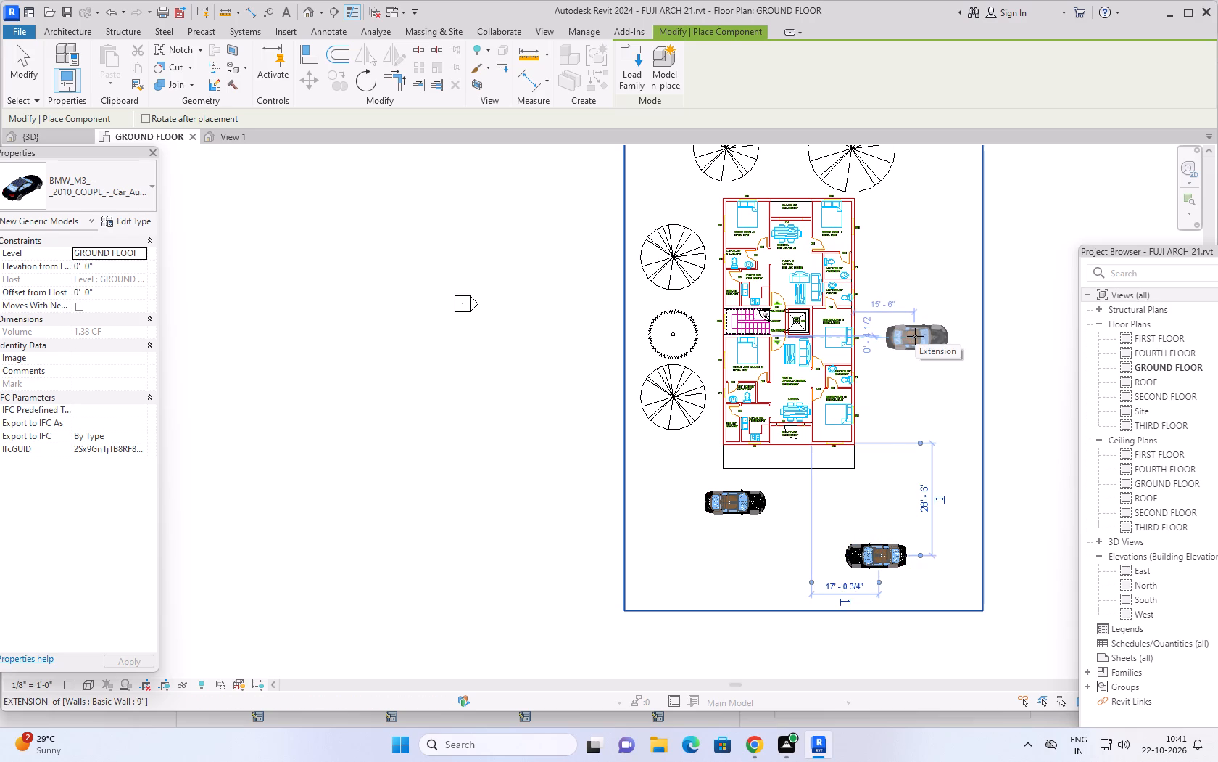
key("space")
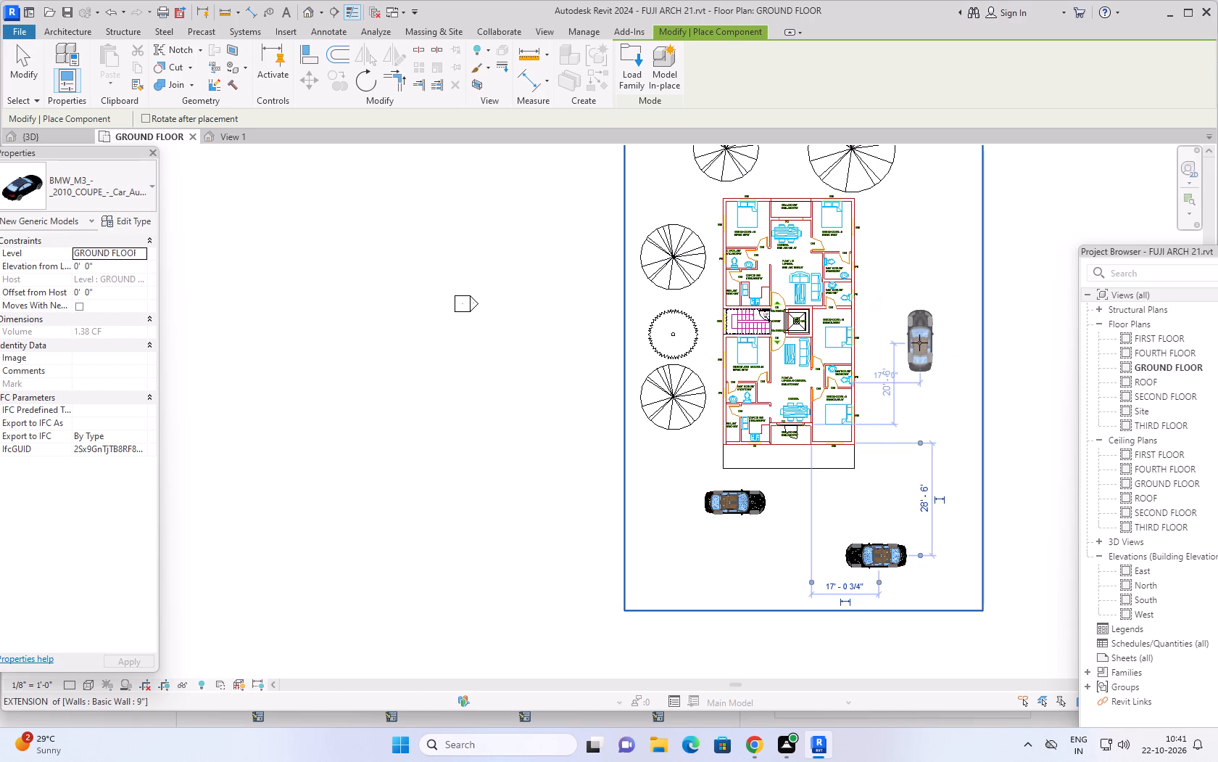
left_click(919, 345)
key("Escape")
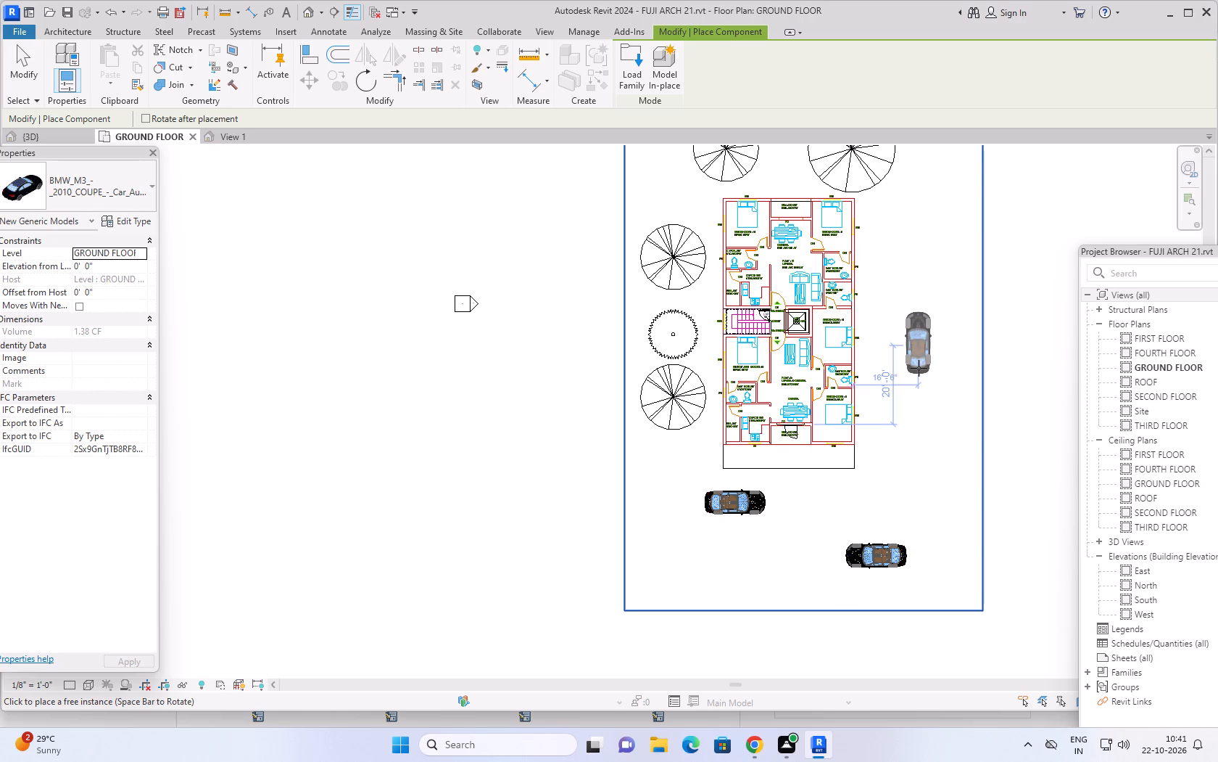
key("Escape")
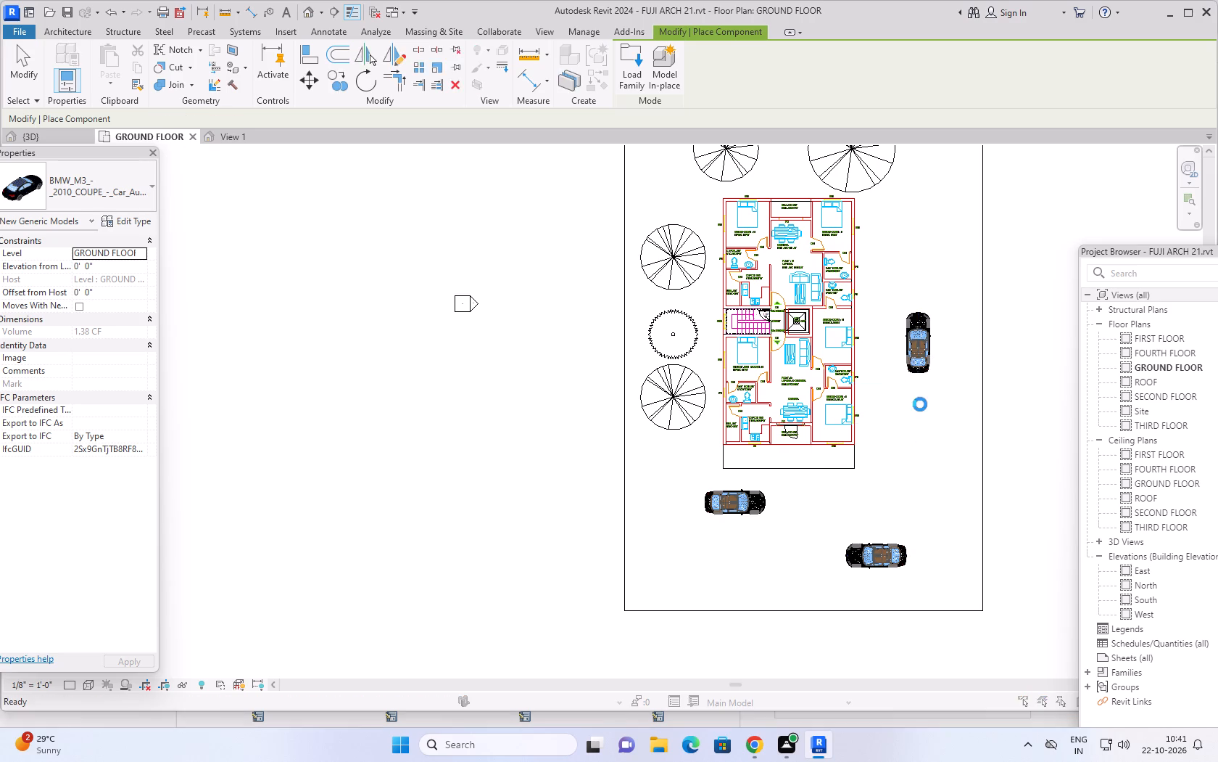
key("Escape")
key("Escape")
key("Escape")
key("Escape")
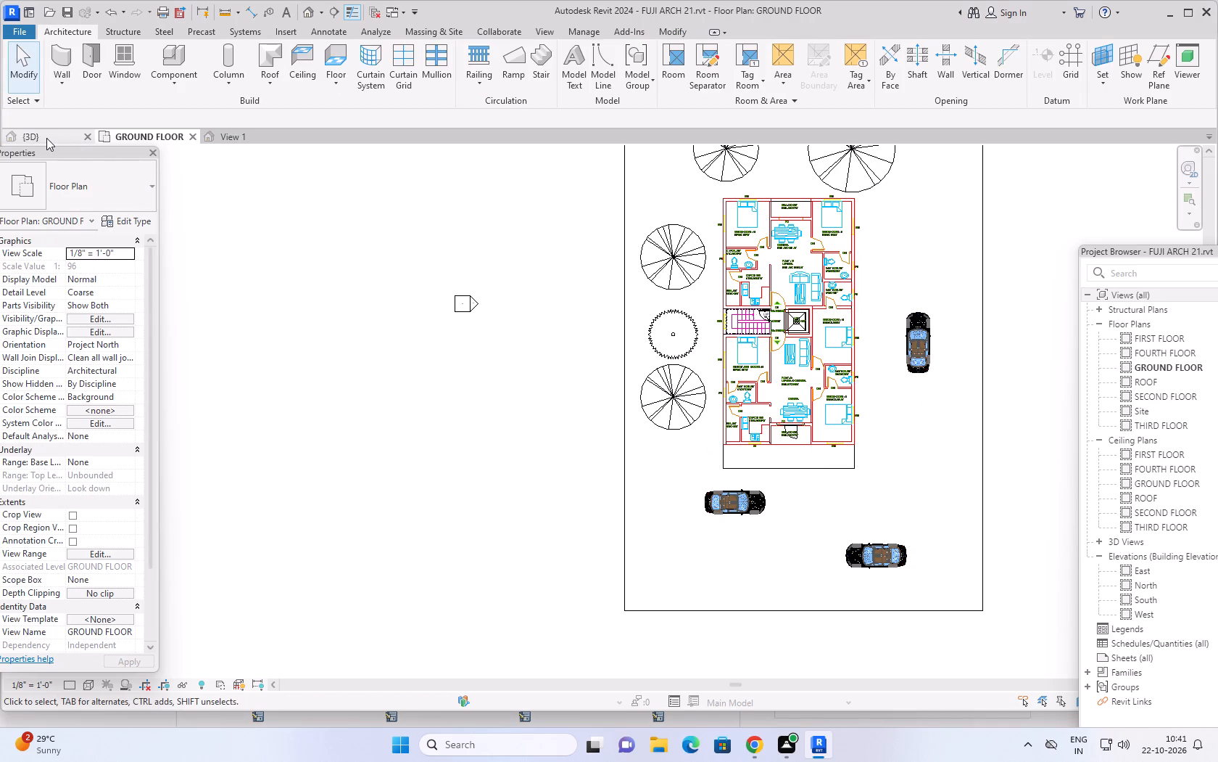
Examine the three placed cars against the roads and building in the 3D view.
left_click(46, 138)
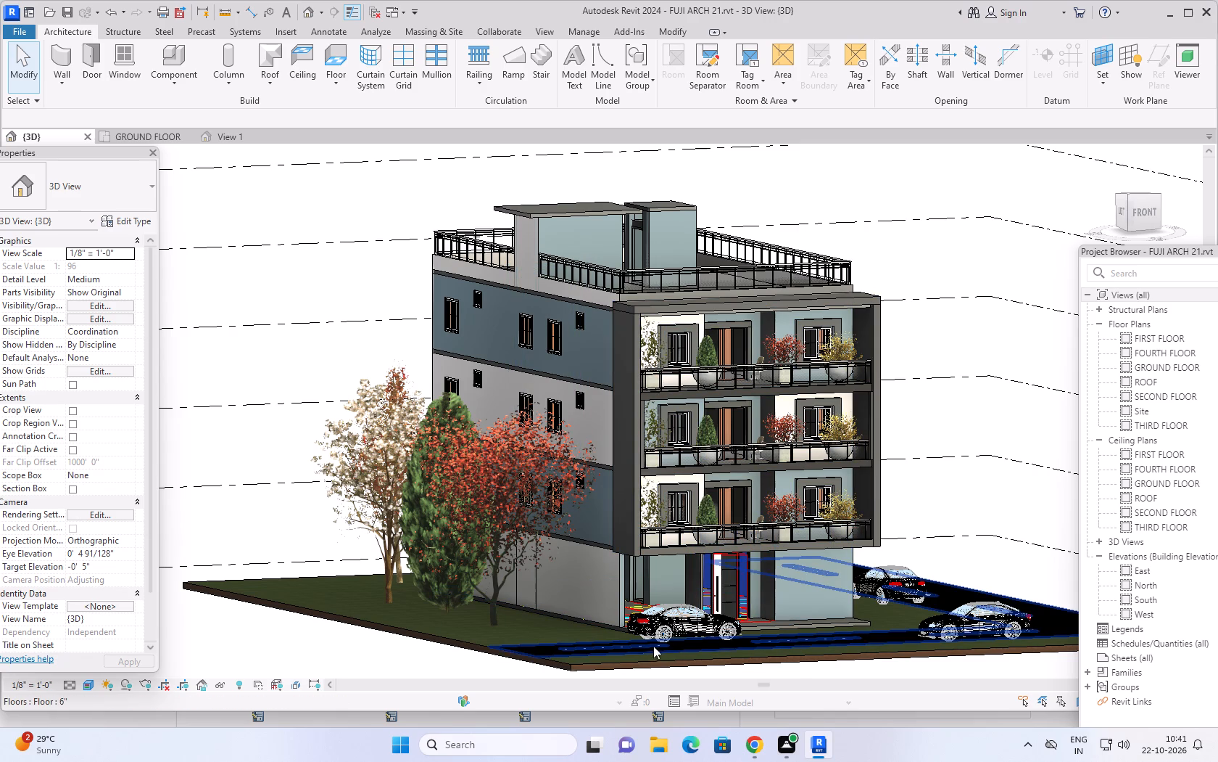
scroll(669, 655, "up", 11)
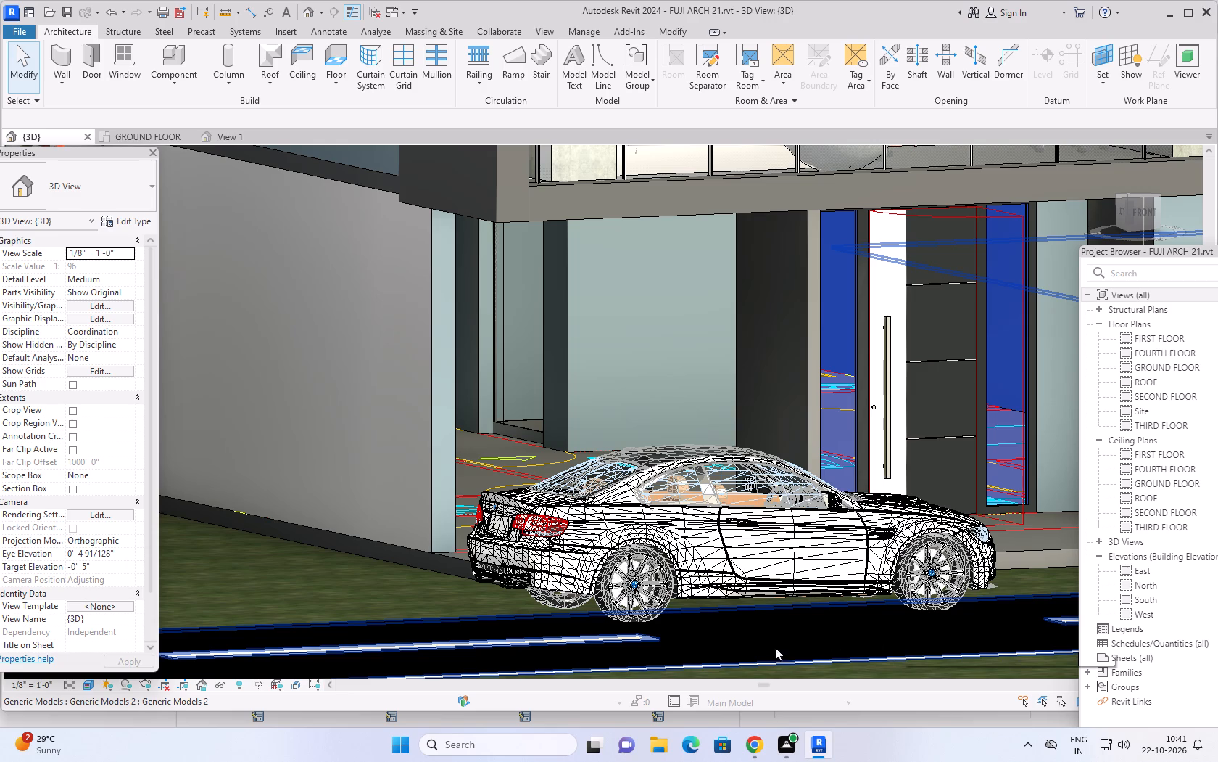
middle_click_drag(501, 607, 628, 628)
key("space")
key("space")
key("space")
key("space")
key("space")
key("space")
key("space")
scroll(750, 585, "down", 3)
scroll(821, 584, "down", 4)
middle_click_drag(795, 591, 610, 530)
scroll(763, 583, "down", 1)
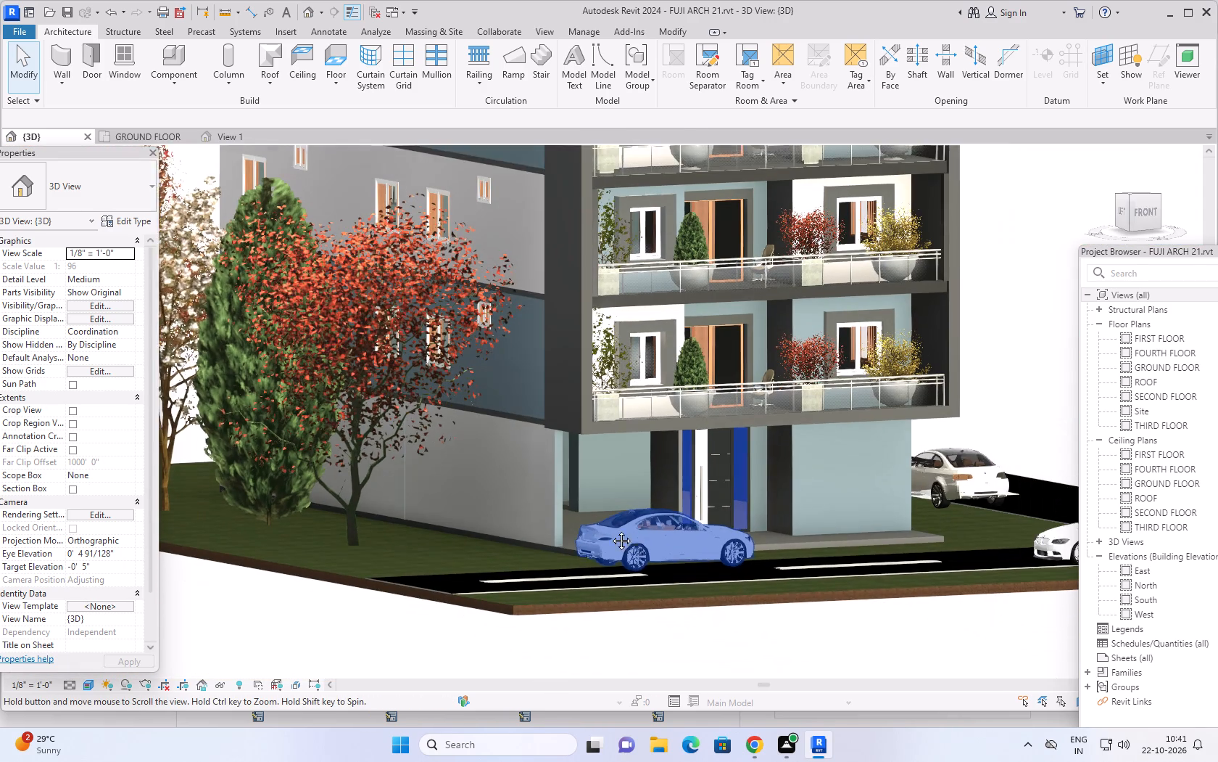
middle_click_drag(610, 530, 594, 529)
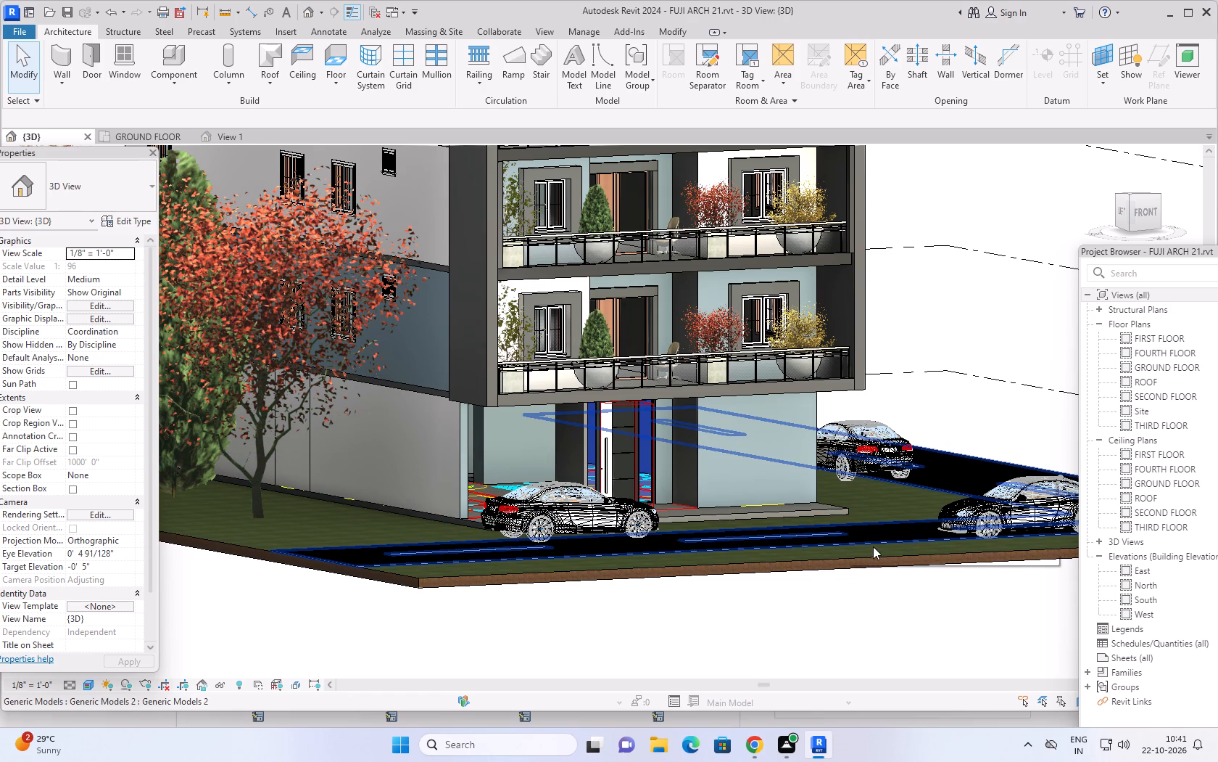
middle_click_drag(869, 538, 799, 557, "shift")
scroll(851, 532, "down", 2)
middle_click_drag(844, 528, 649, 541)
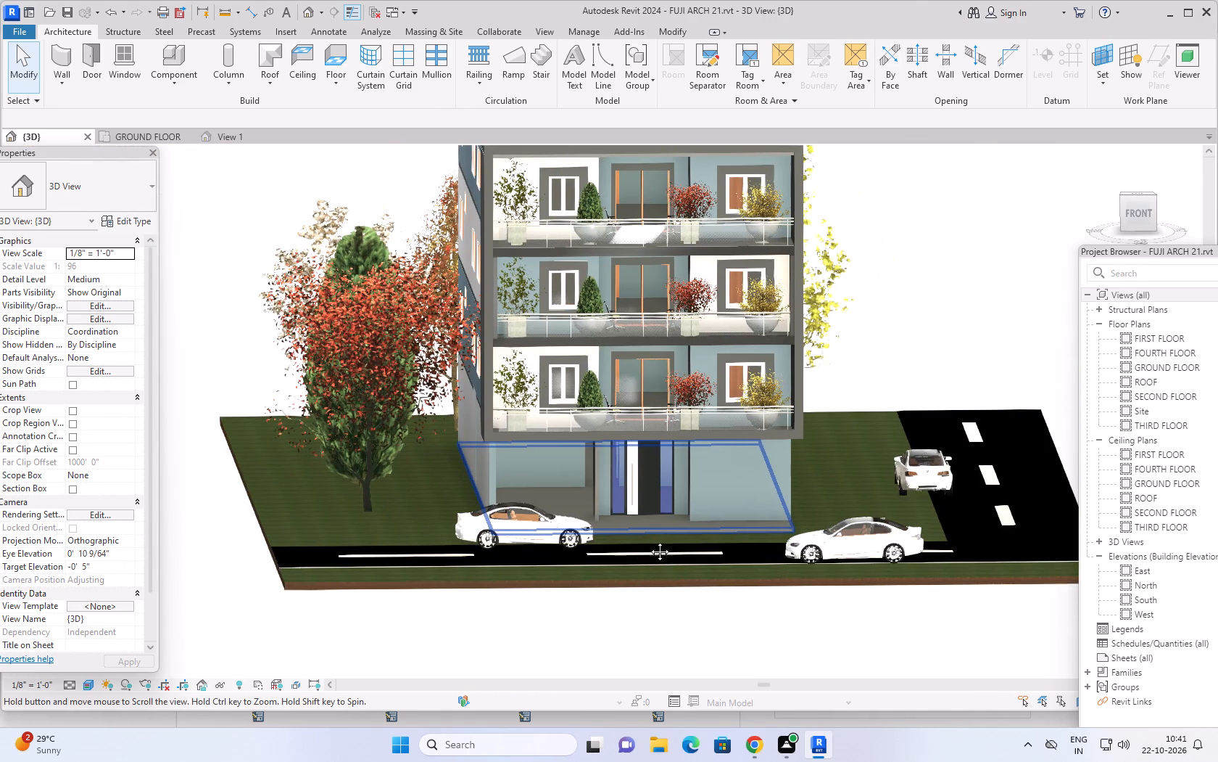
middle_click_drag(649, 541, 628, 544)
Nudge the east-side car away from the building onto the side road, about 20'-0" from the wall.
left_click(869, 478)
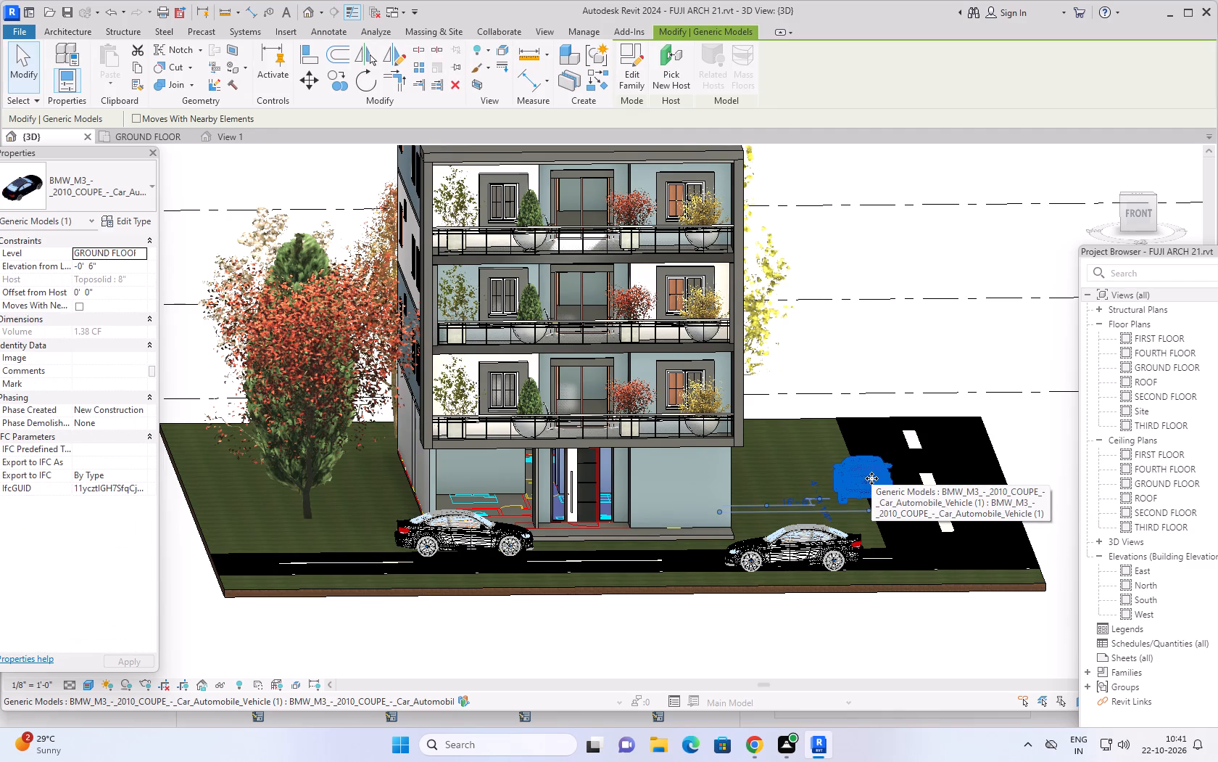
key("Right")
key("Right")
key("Right")
key("Right")
key("Right")
key("Right")
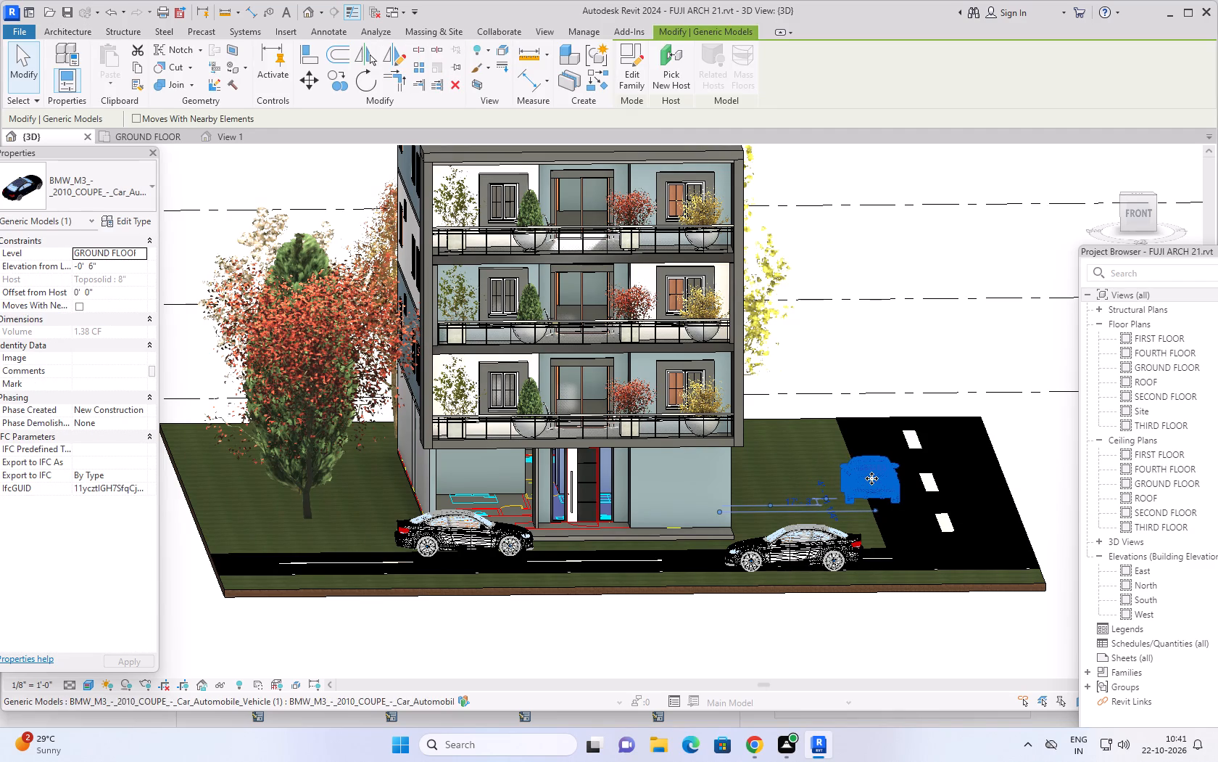
key("Right")
key("Right")
key("Right")
key("Right")
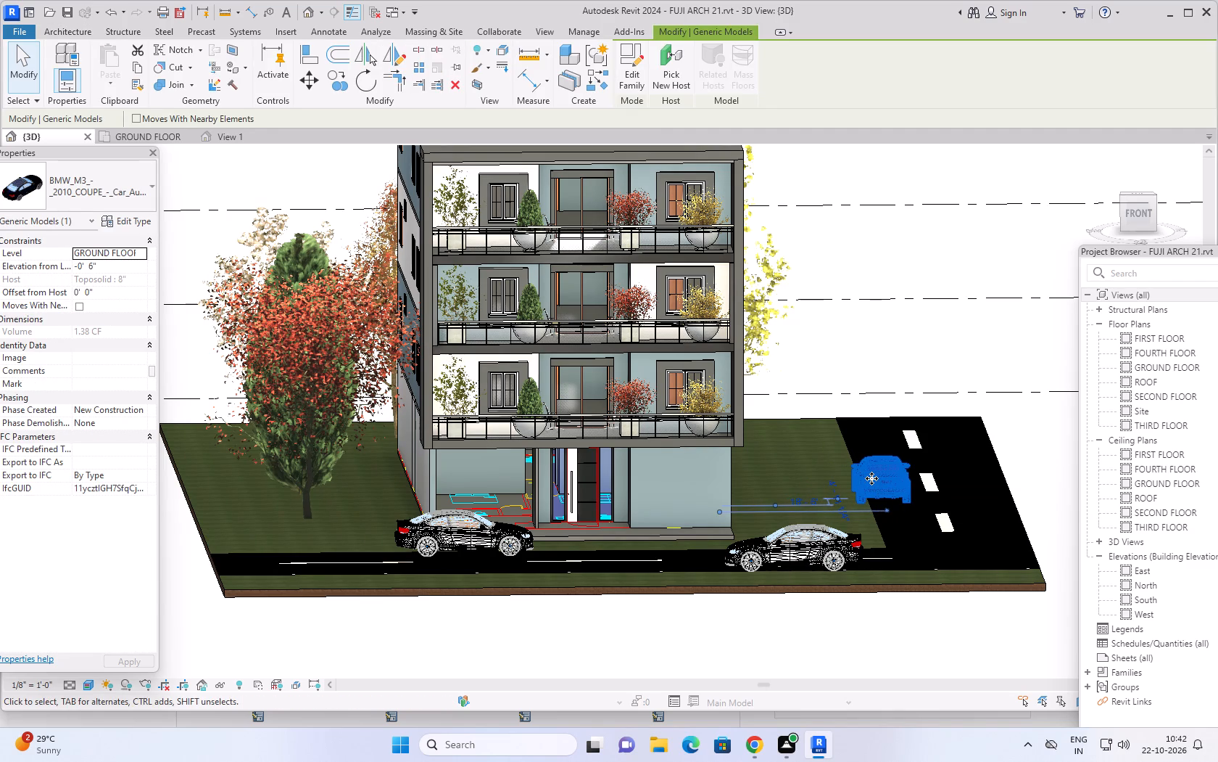
key("Right")
key("Right")
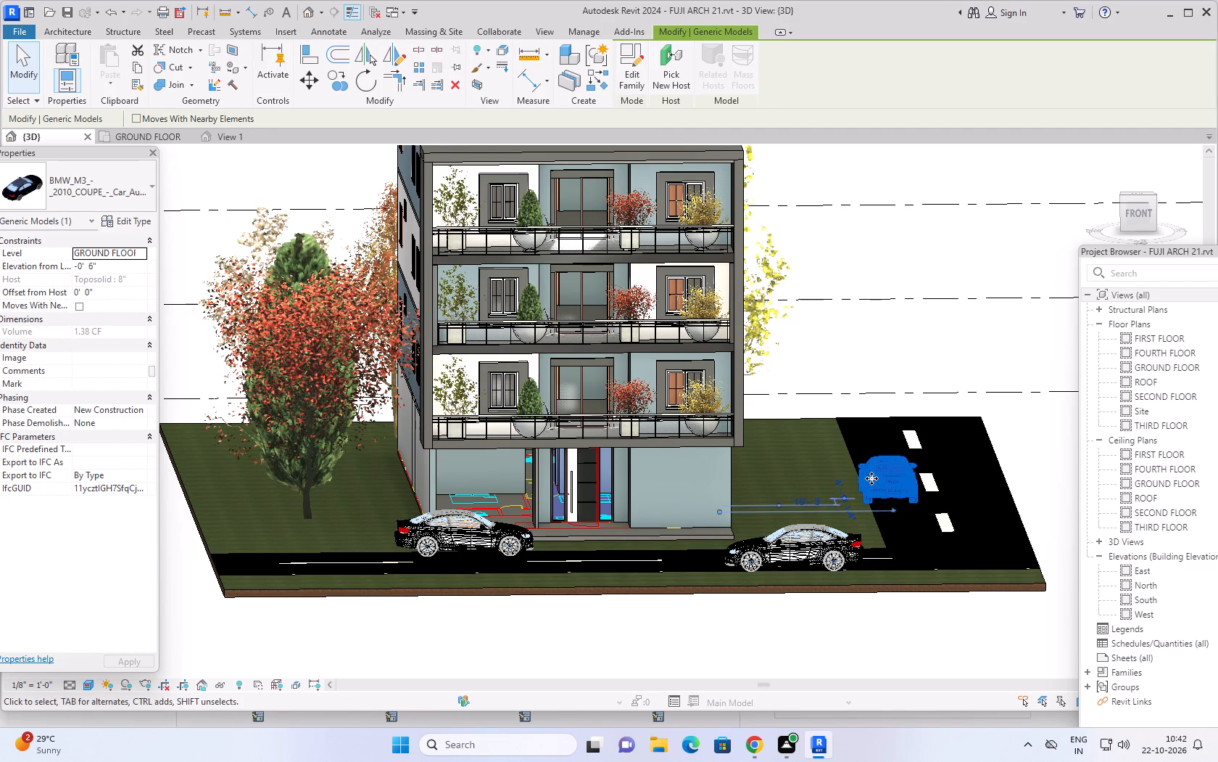
key("Right")
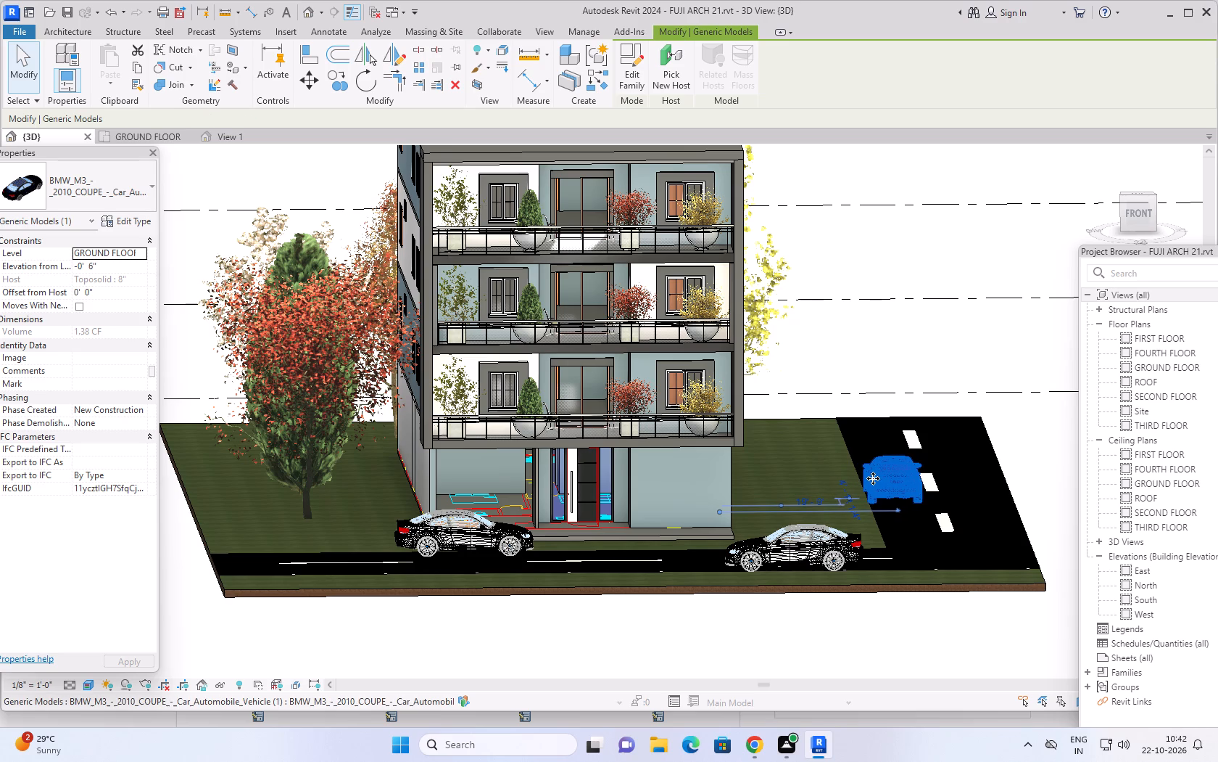
key("Right")
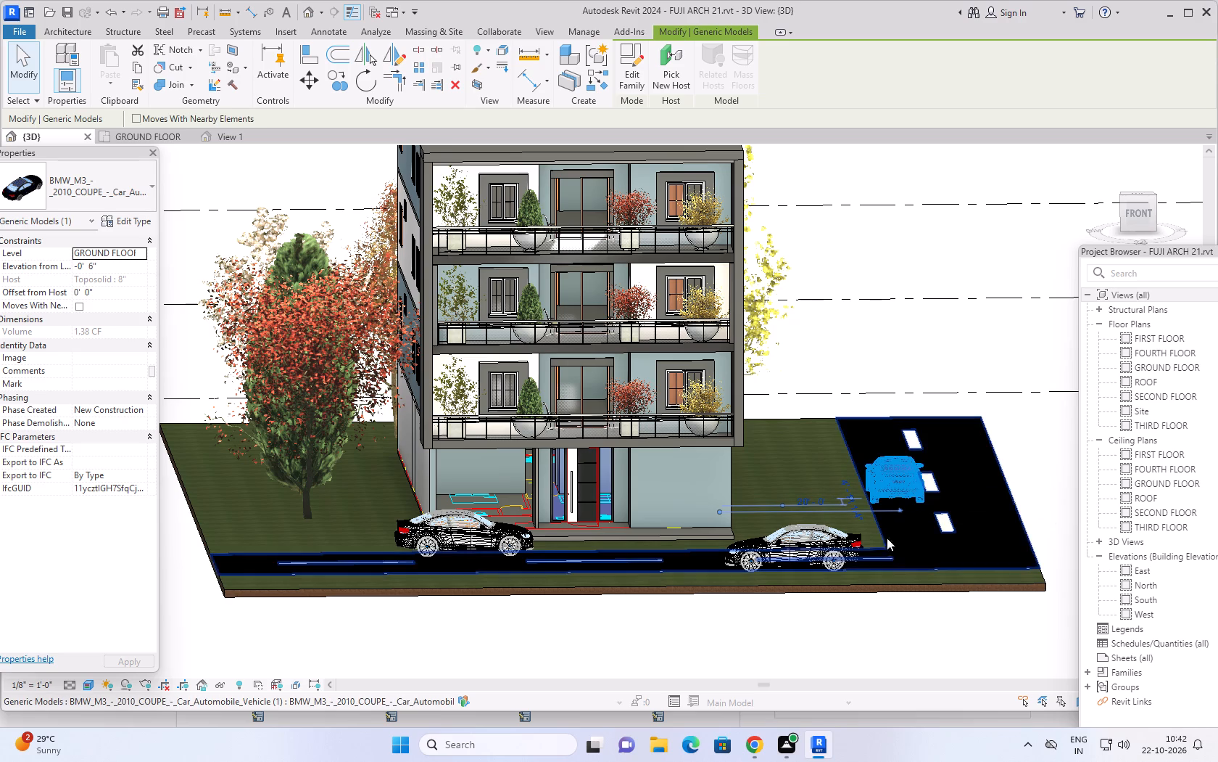
Nudge the front car near the building's west corner away from the building onto the front road, about 18'-6" from the front wall.
left_click_drag(1138, 196, 1139, 227)
left_click(1135, 192)
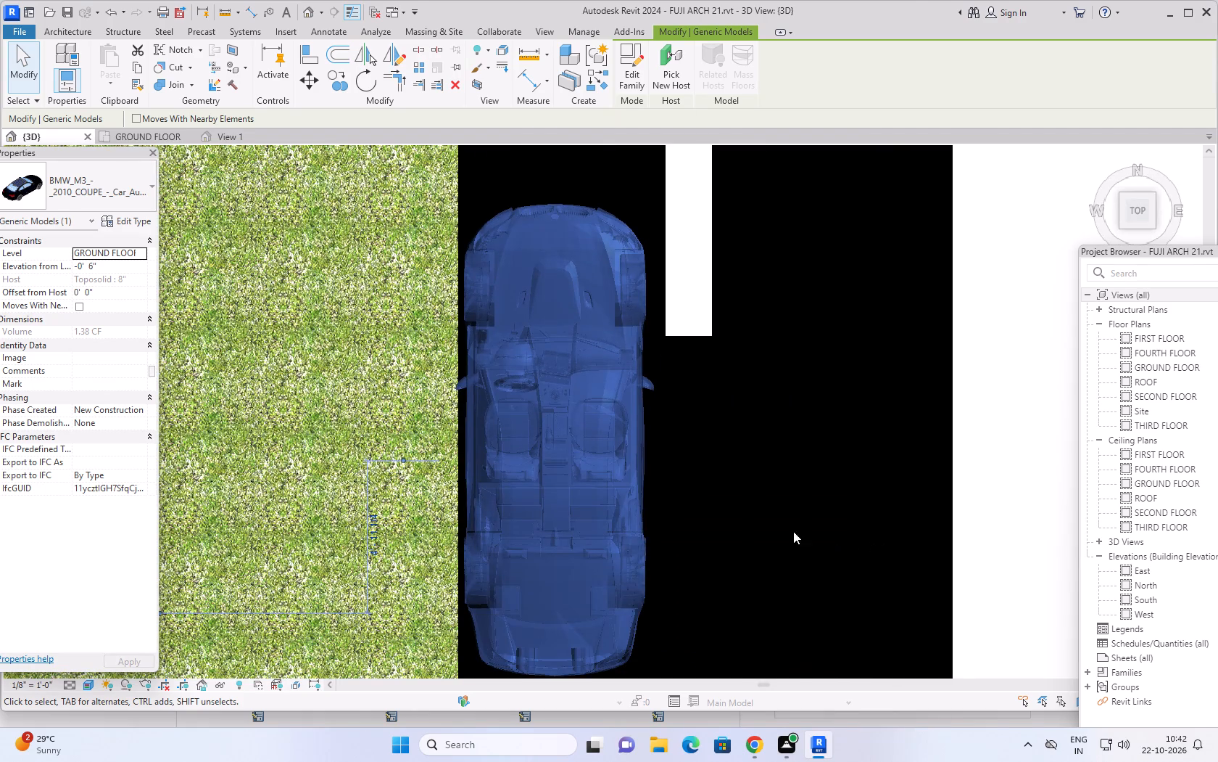
scroll(783, 518, "down", 9)
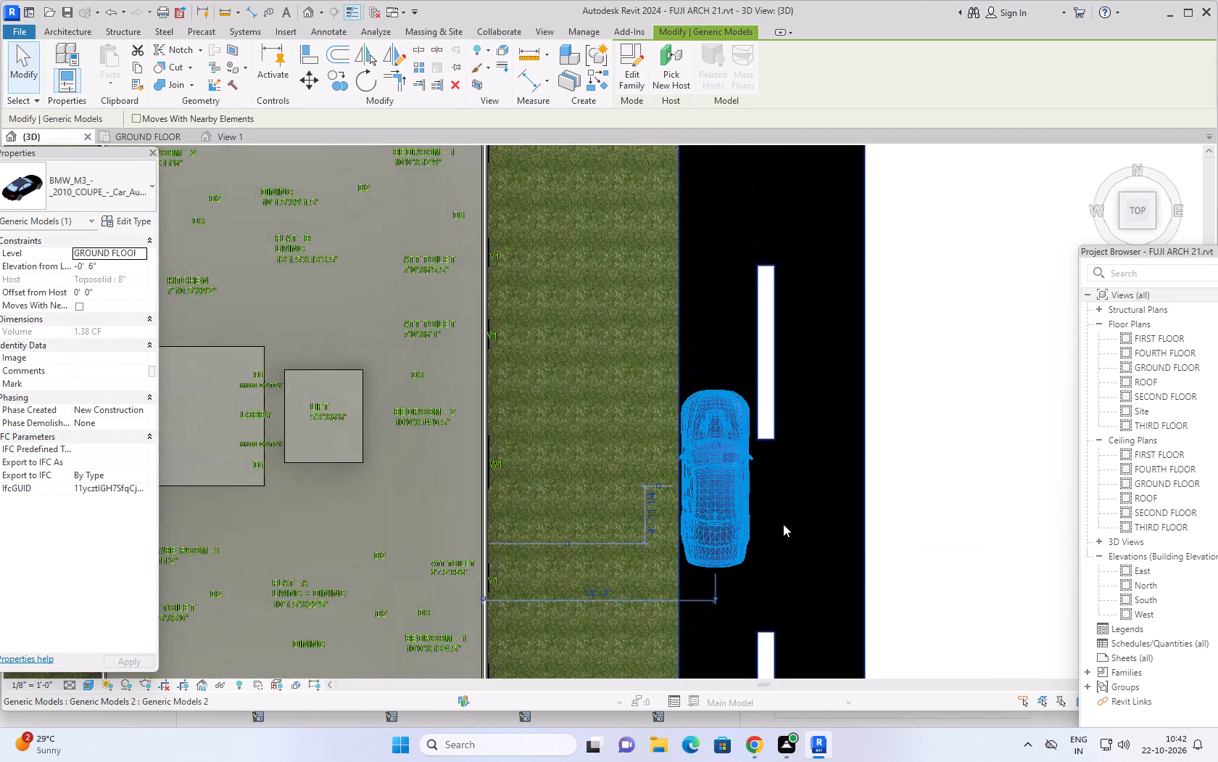
scroll(783, 524, "down", 6)
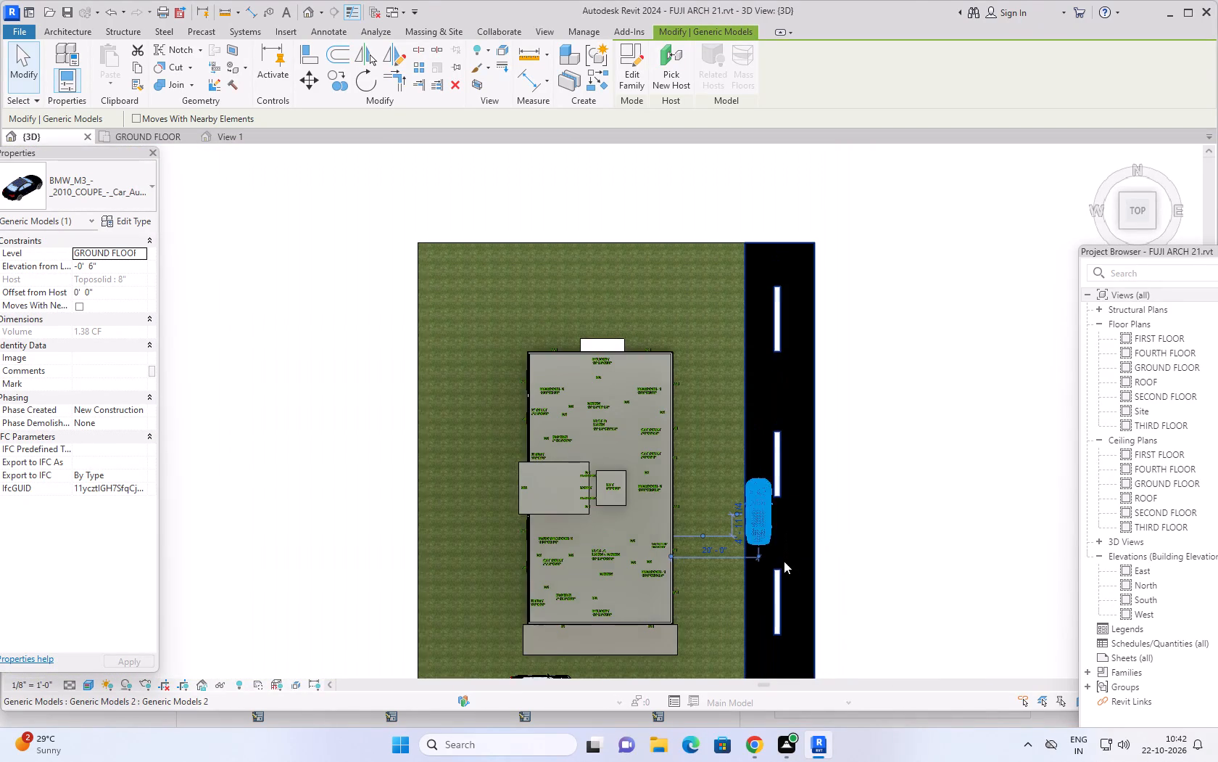
middle_click_drag(849, 594, 839, 516)
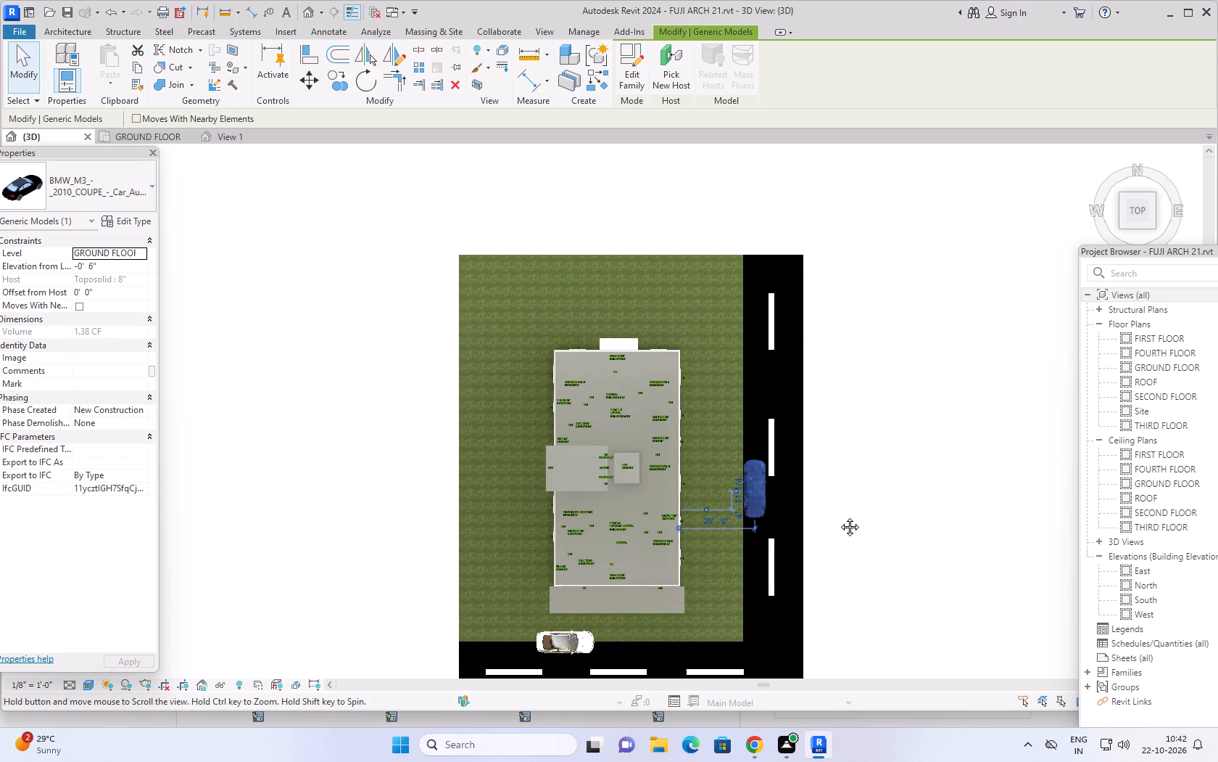
middle_click_drag(839, 516, 838, 464)
scroll(838, 464, "down", 1)
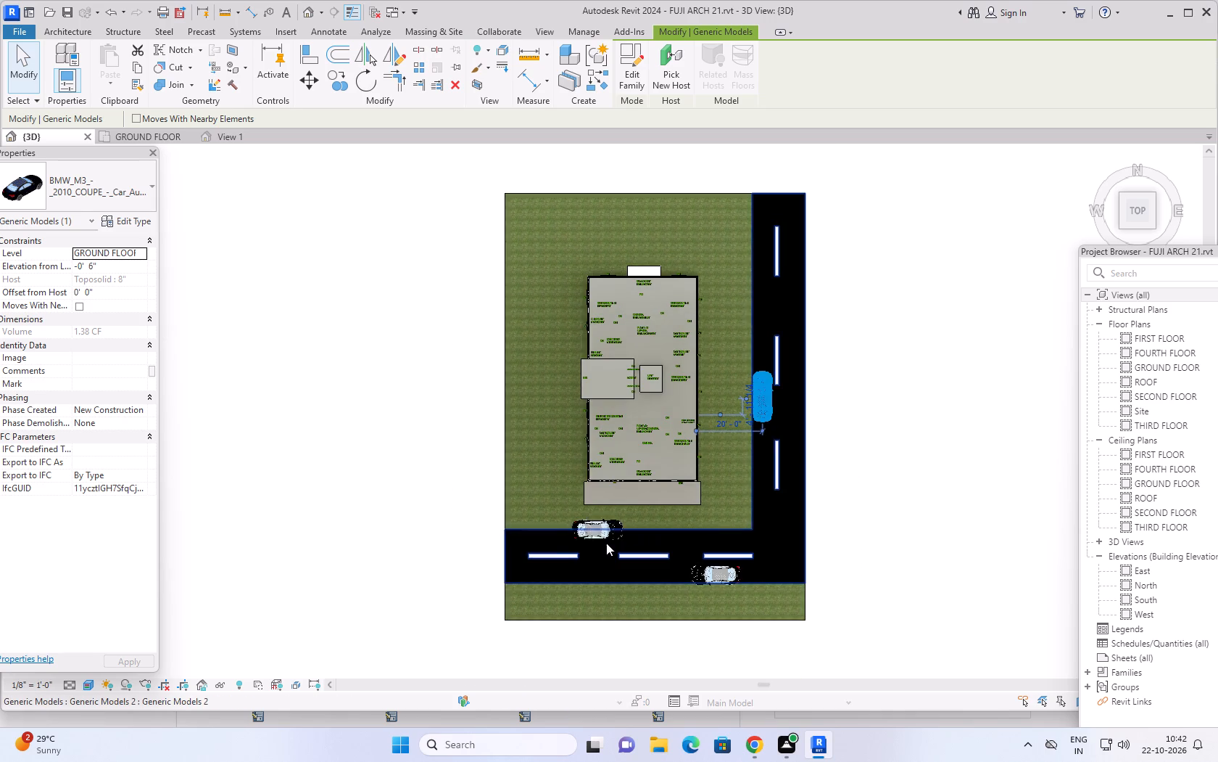
scroll(605, 543, "up", 3)
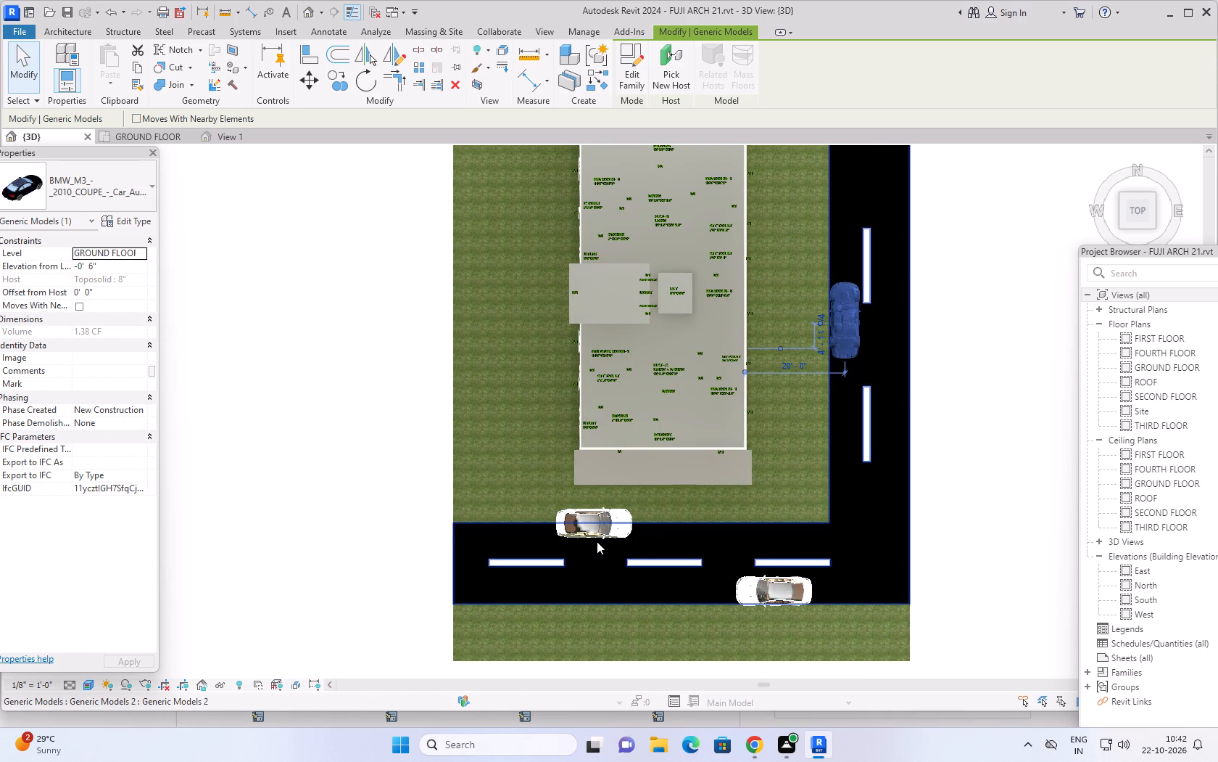
left_click(597, 538)
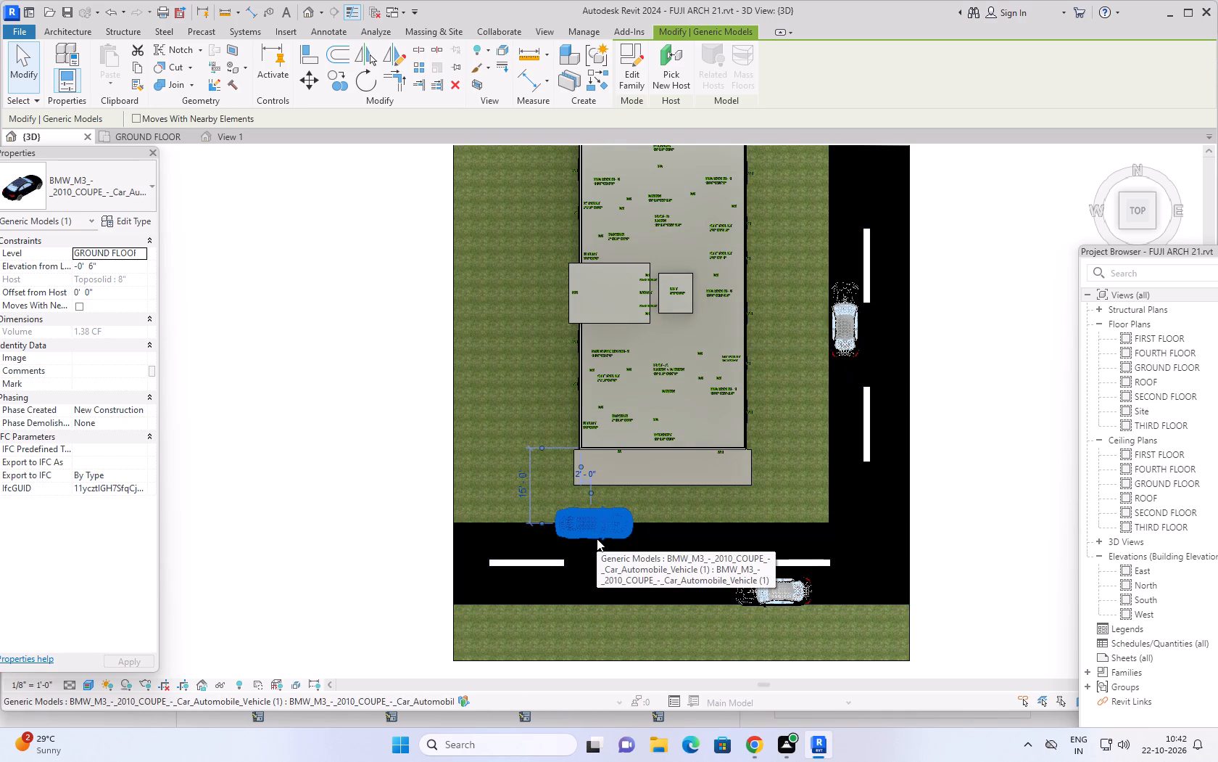
key("Down")
key("Down")
key("Down")
key("Down")
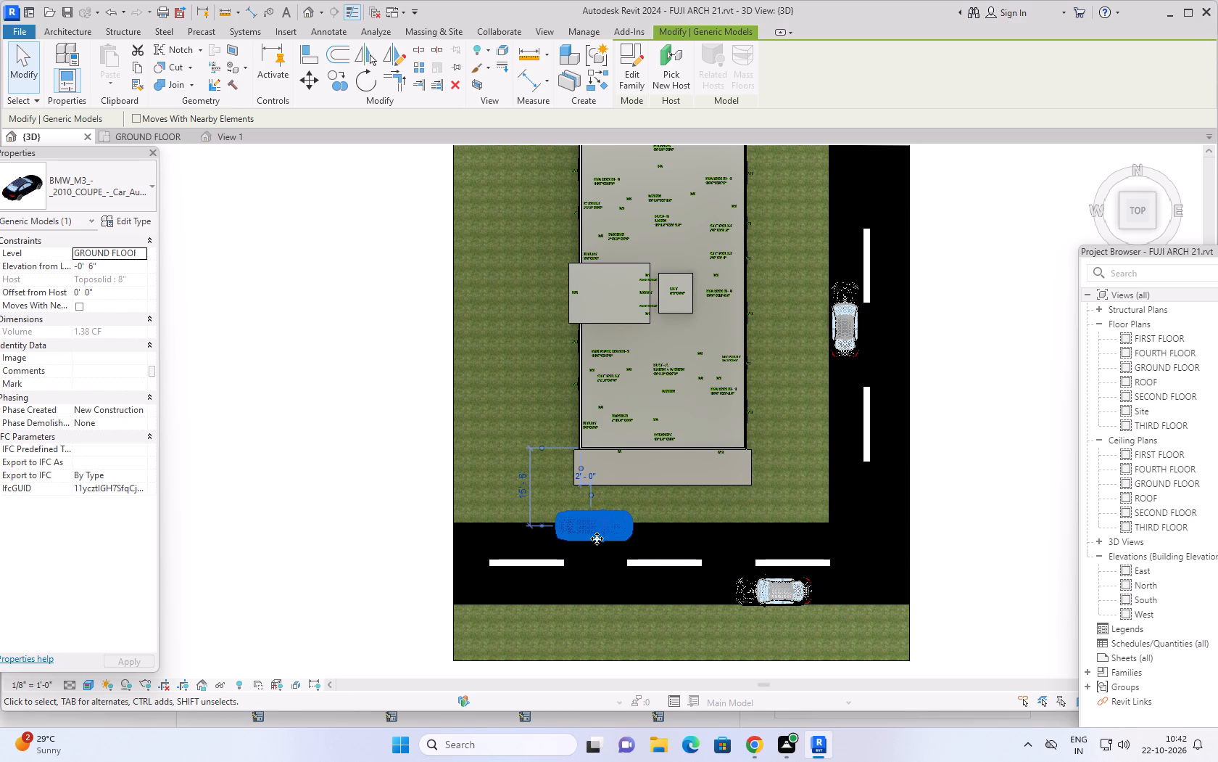
key("Down")
key("Down")
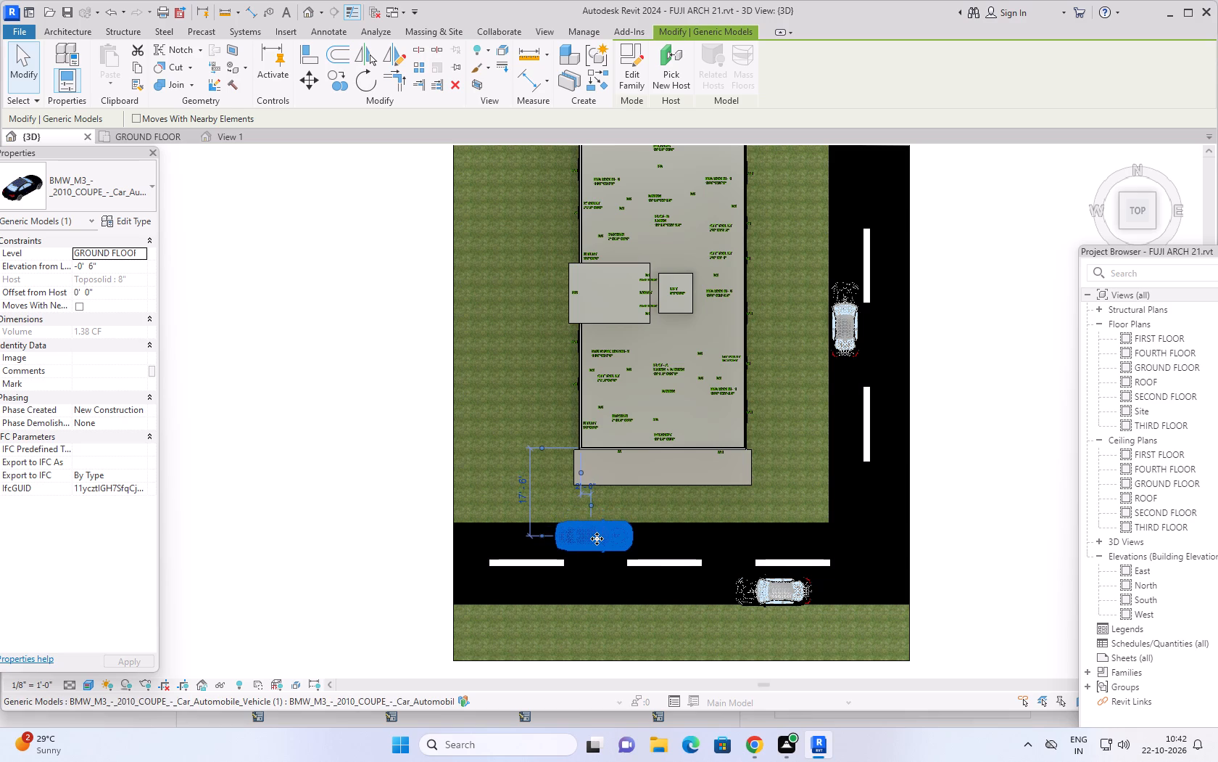
key("Down")
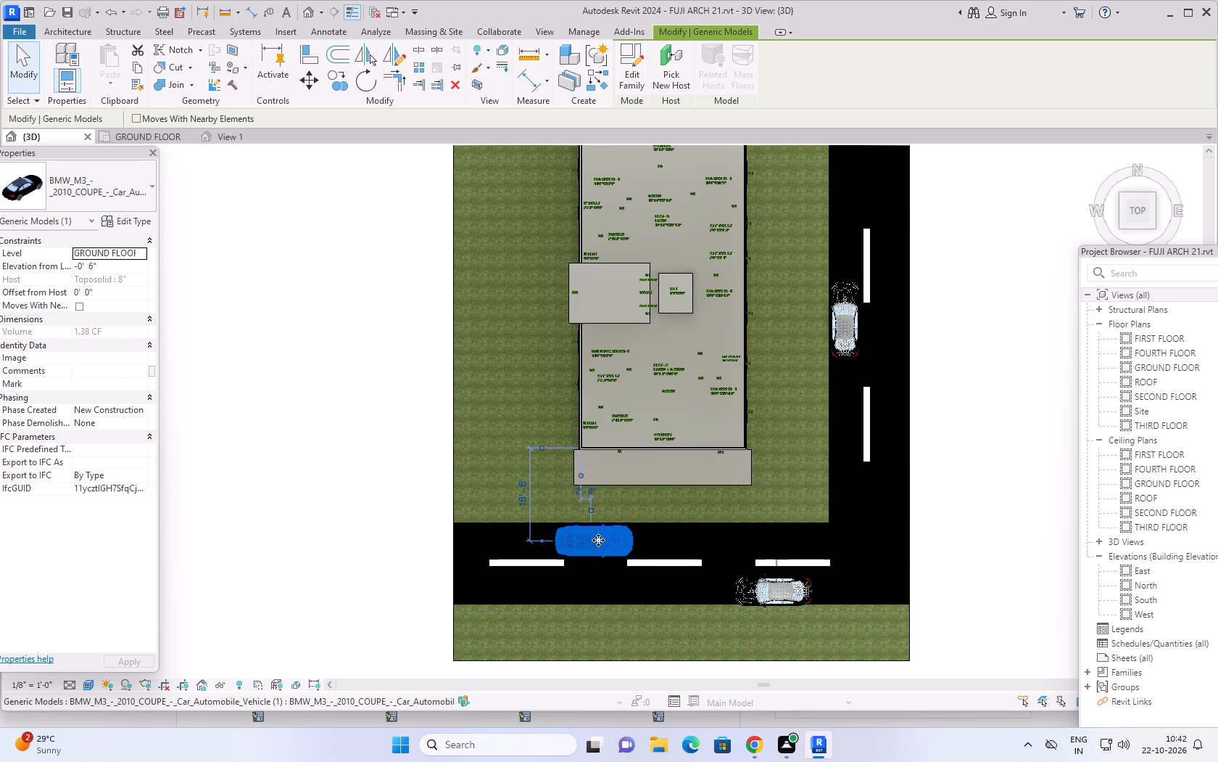
Nudge the opposite-facing front car slightly toward the building, to about 27'-6" from the front wall, and clear the selection.
left_click(776, 594)
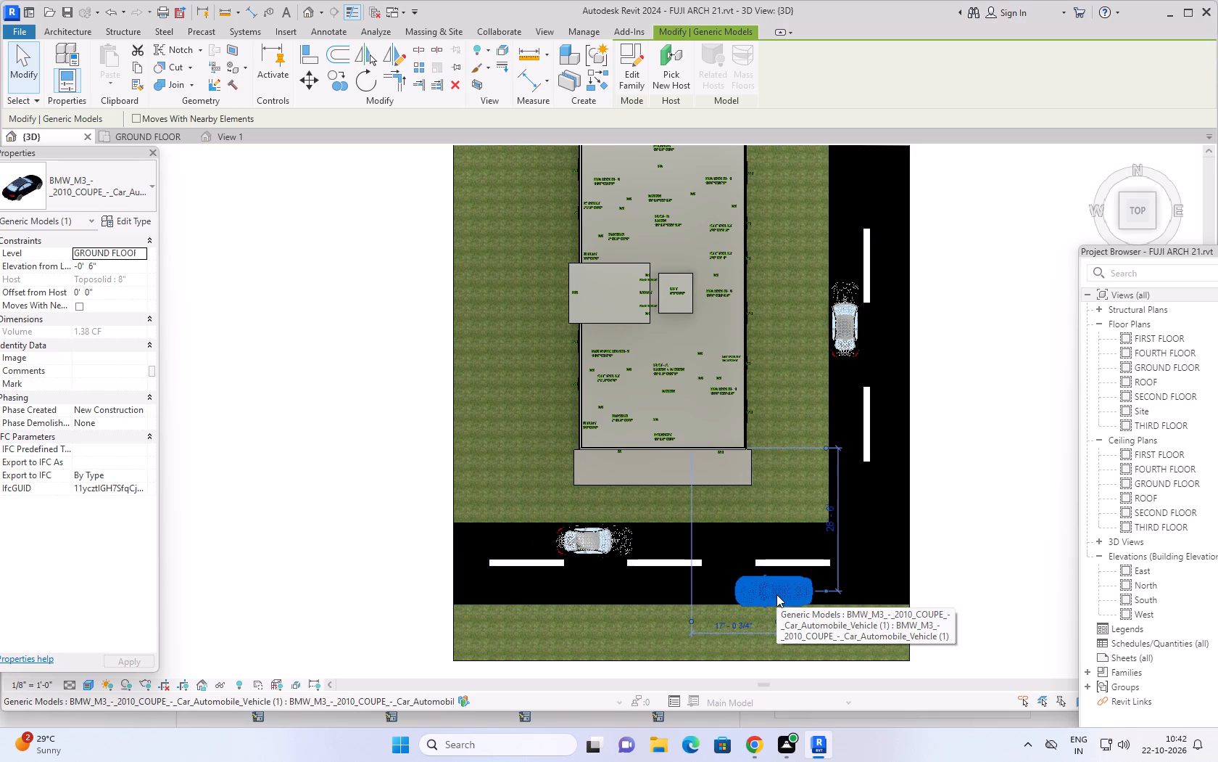
key("Up")
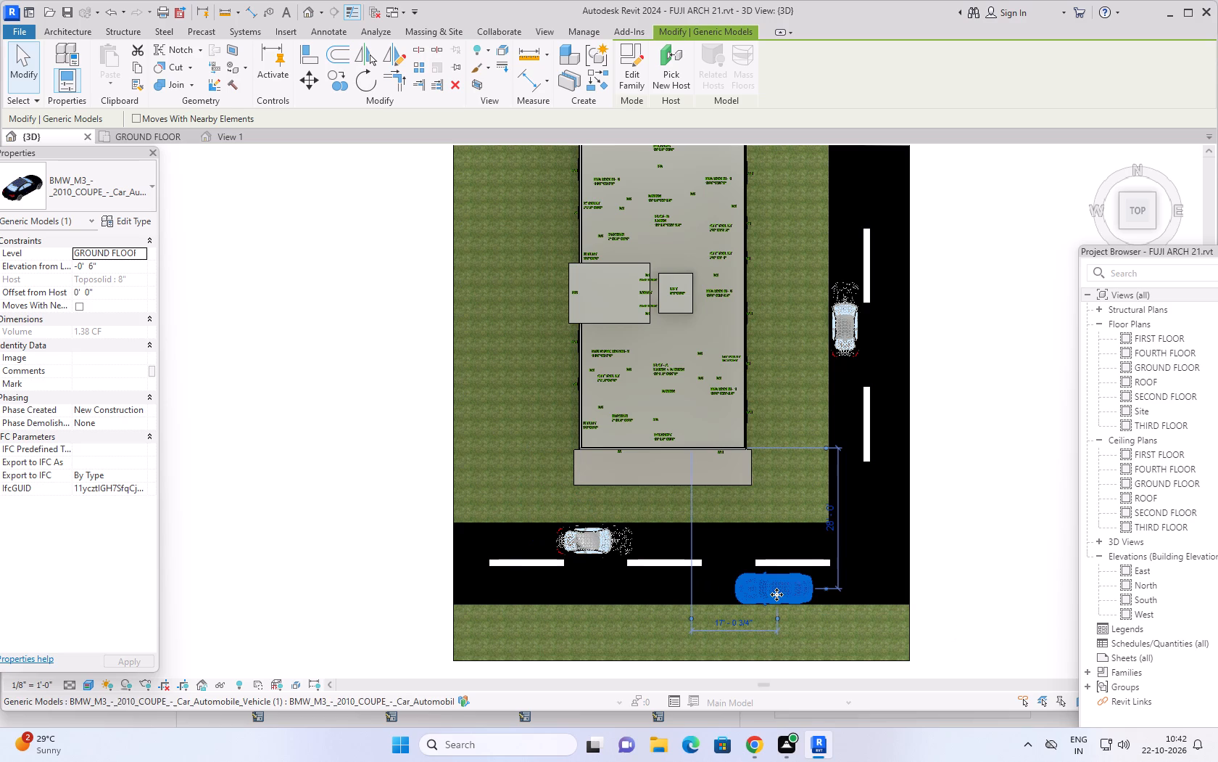
key("Up")
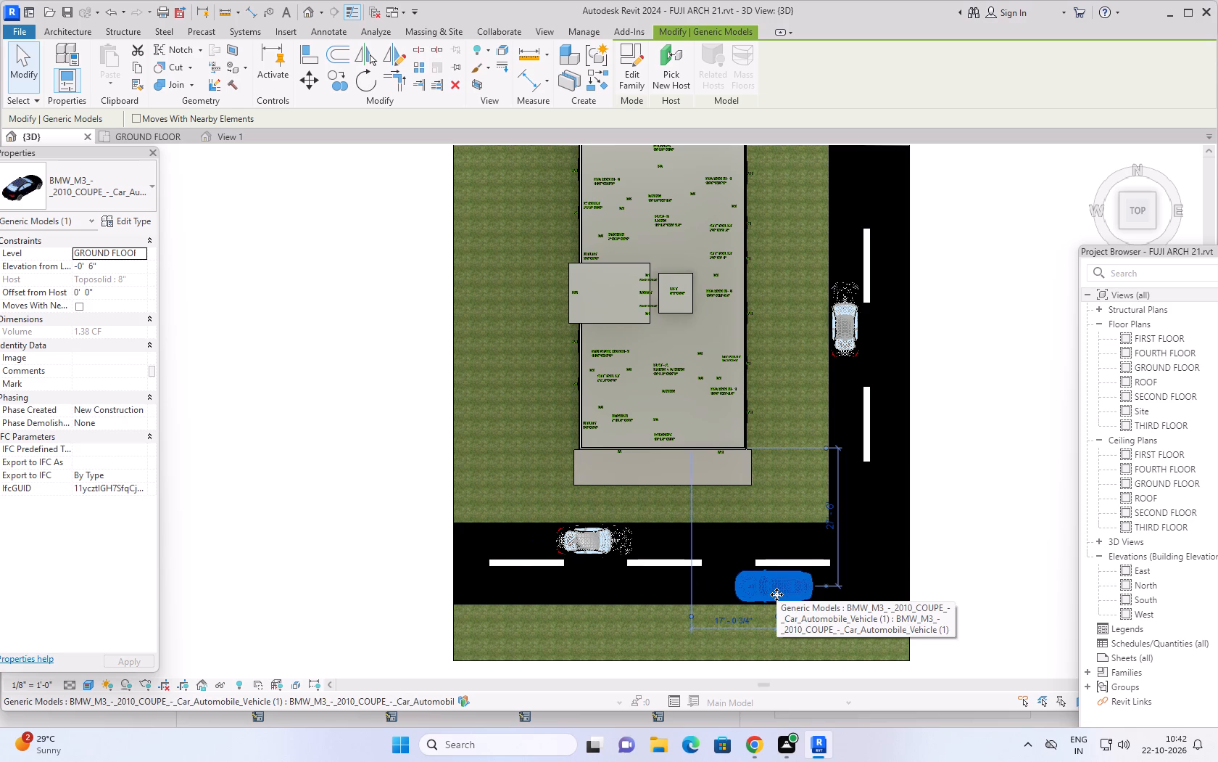
left_click(900, 536)
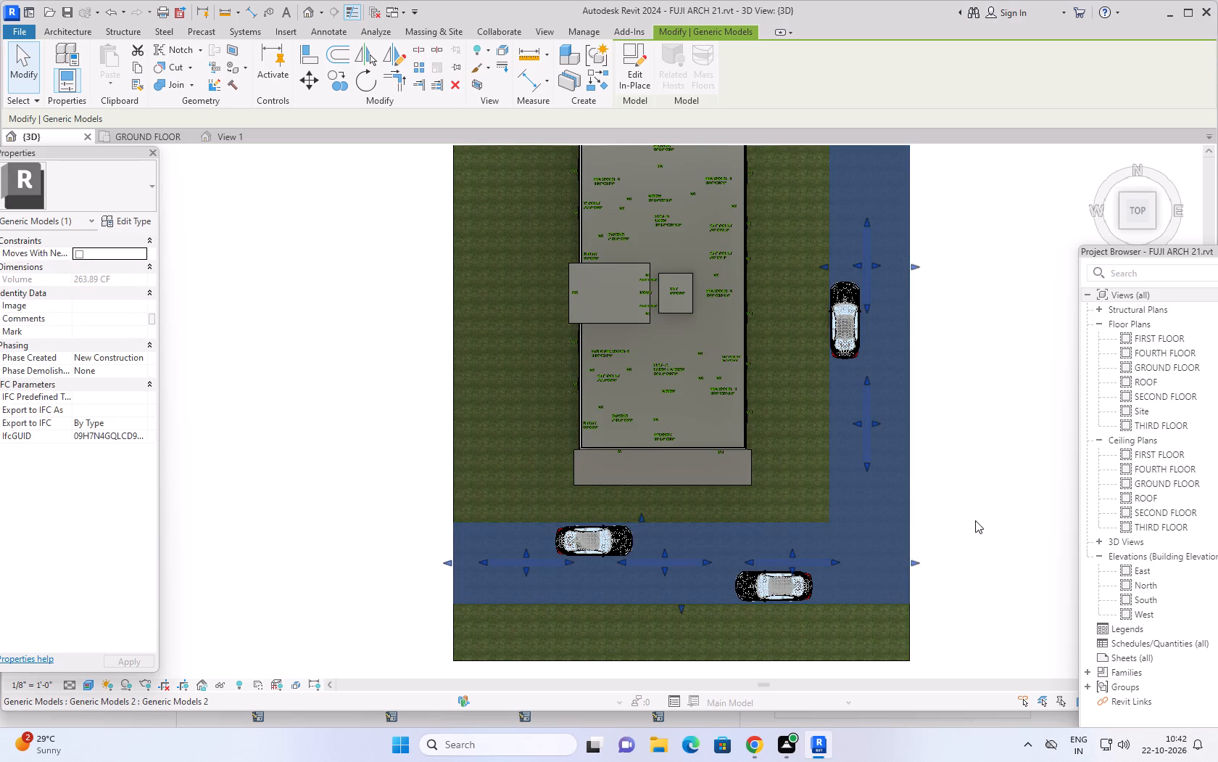
left_click(975, 520)
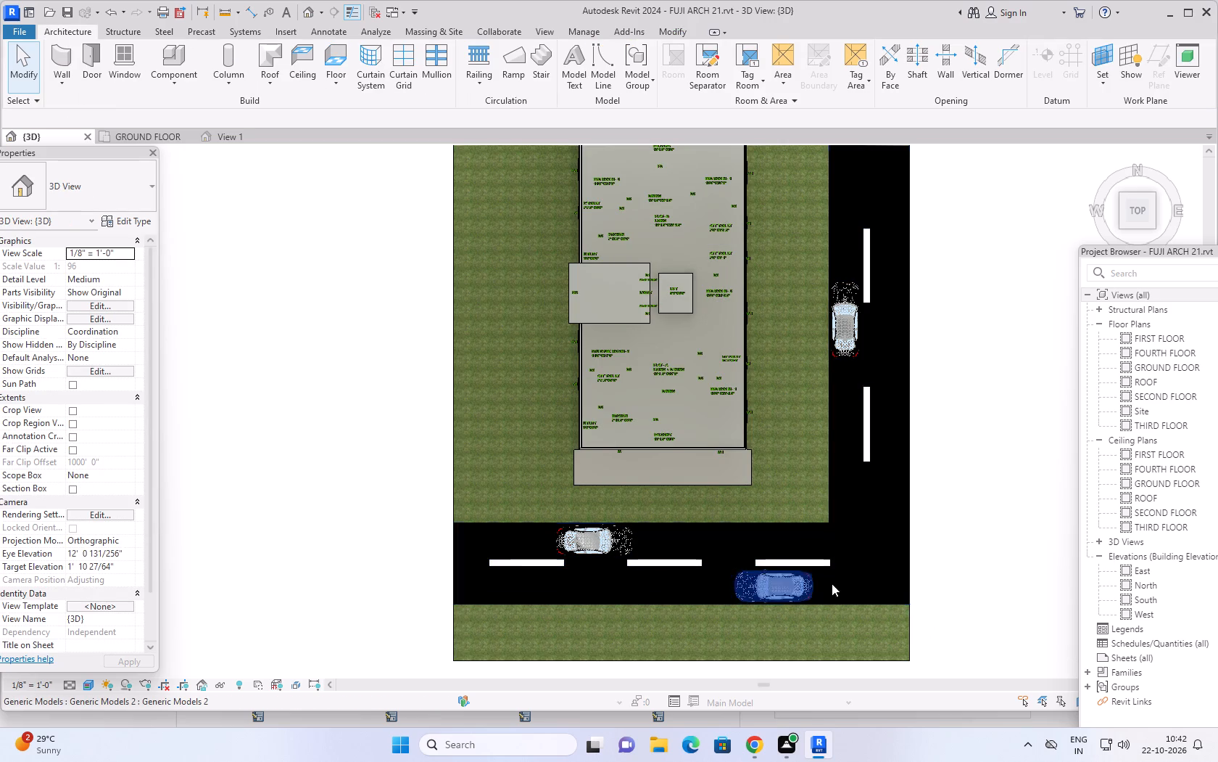
Examine the repositioned cars on the front and side roads from several angles in the 3D view.
middle_click_drag(956, 560, 941, 534, "shift")
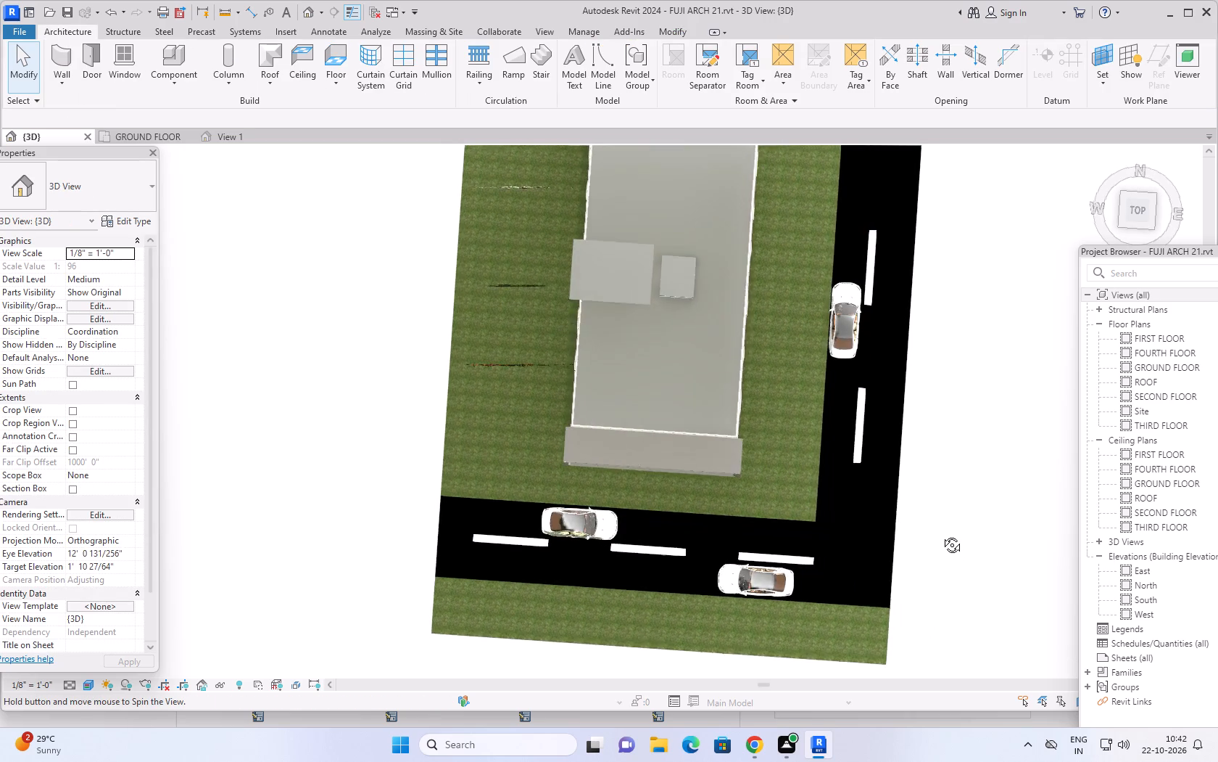
middle_click_drag(941, 534, 958, 462, "shift")
middle_click_drag(945, 560, 966, 426)
middle_click_drag(850, 600, 914, 422, "shift")
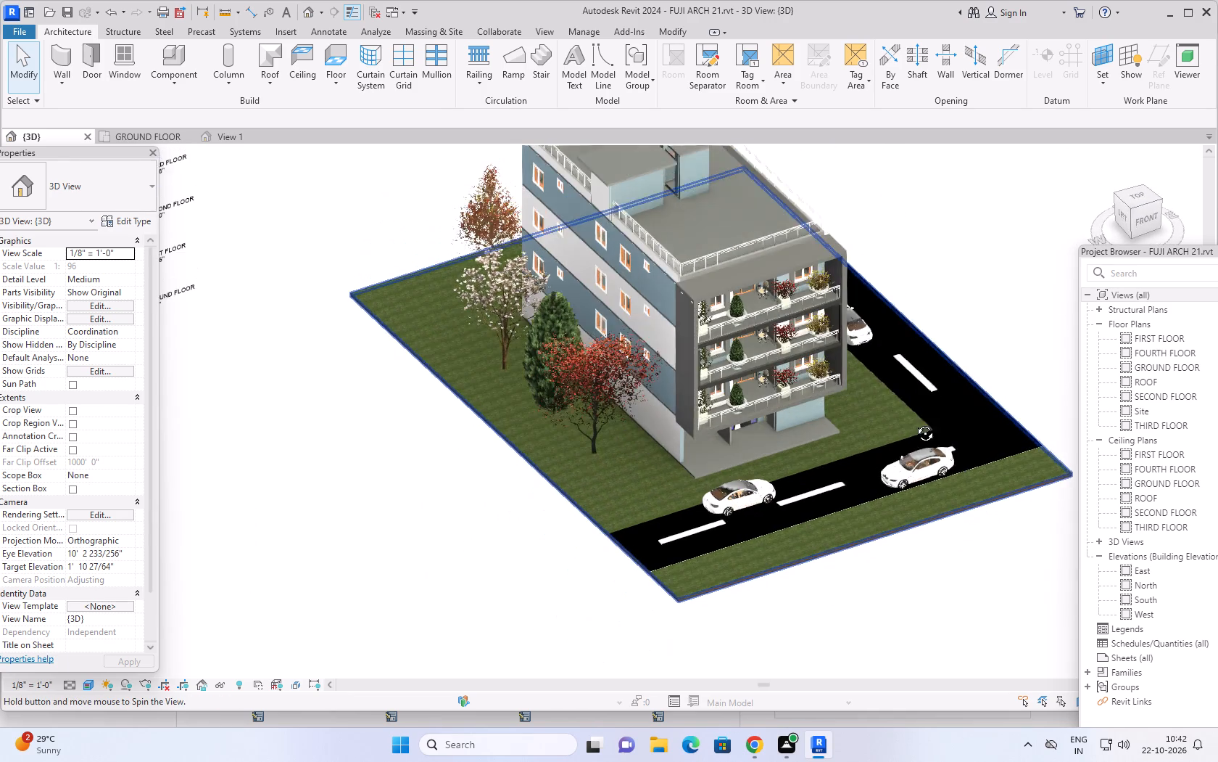
middle_click_drag(914, 422, 913, 418, "shift")
scroll(911, 464, "up", 5)
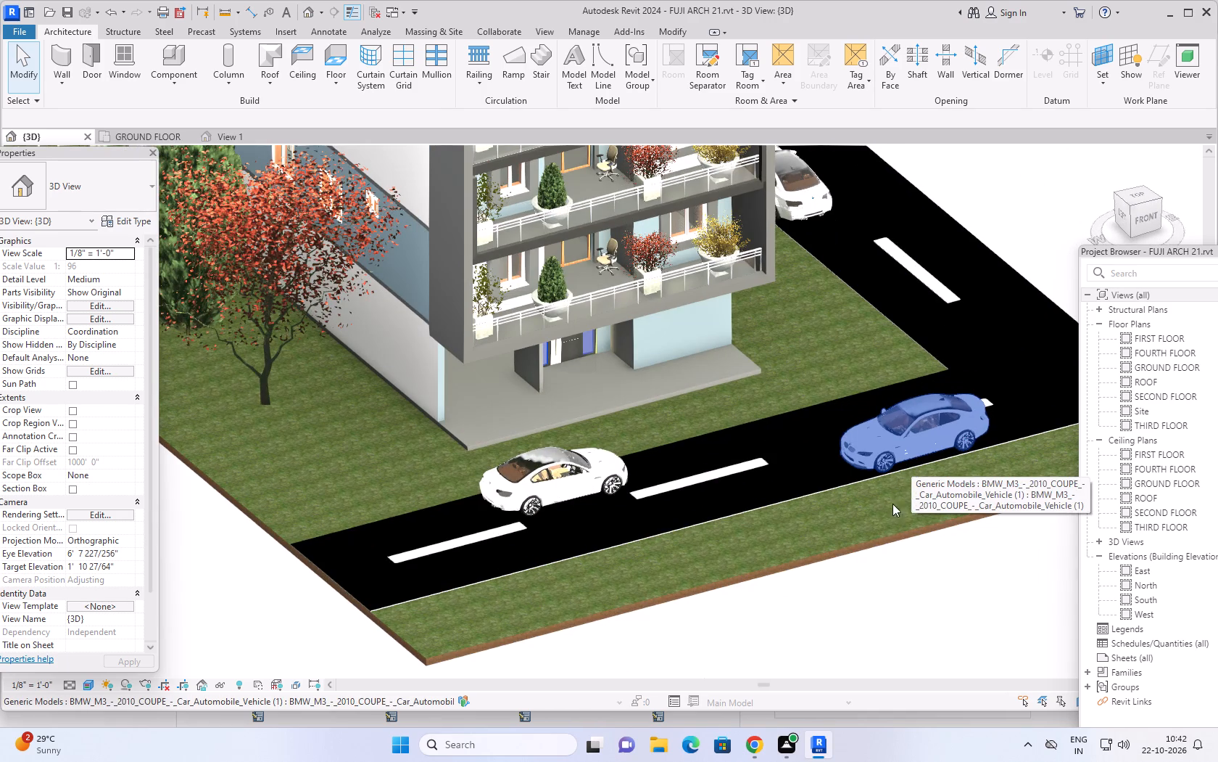
scroll(876, 525, "up", 3)
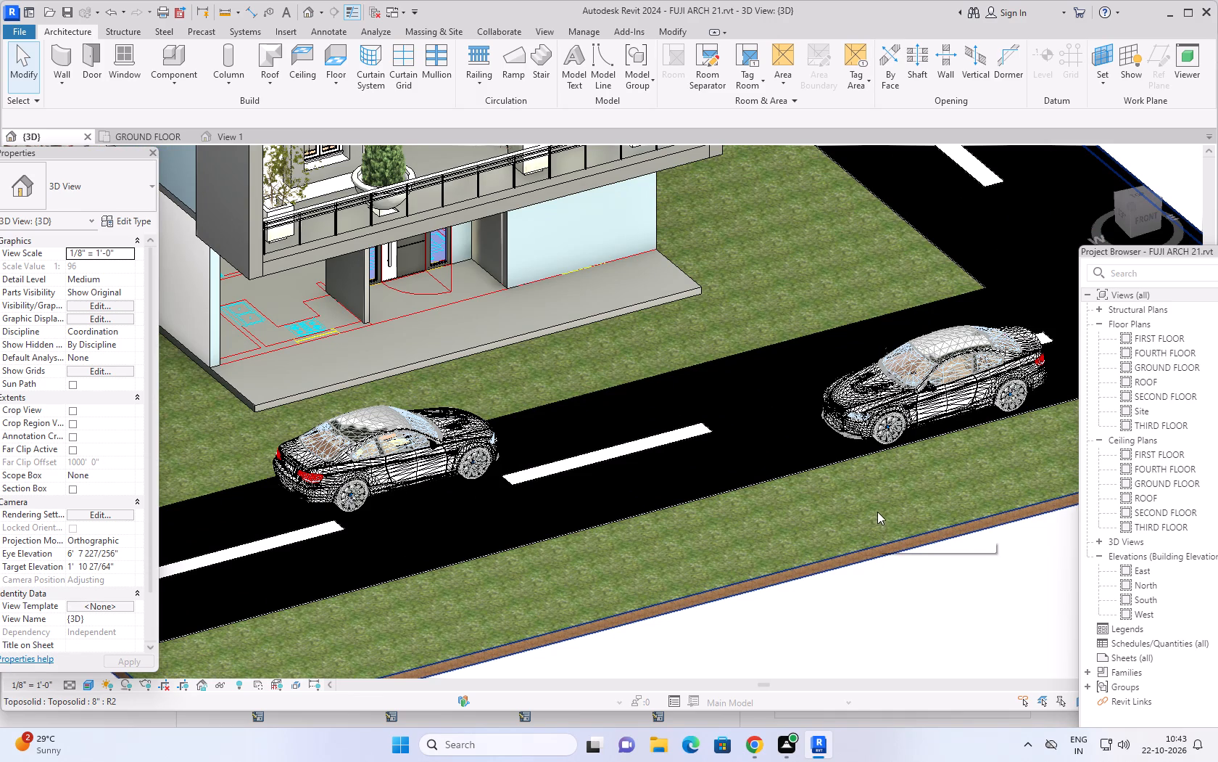
scroll(758, 498, "up", 1)
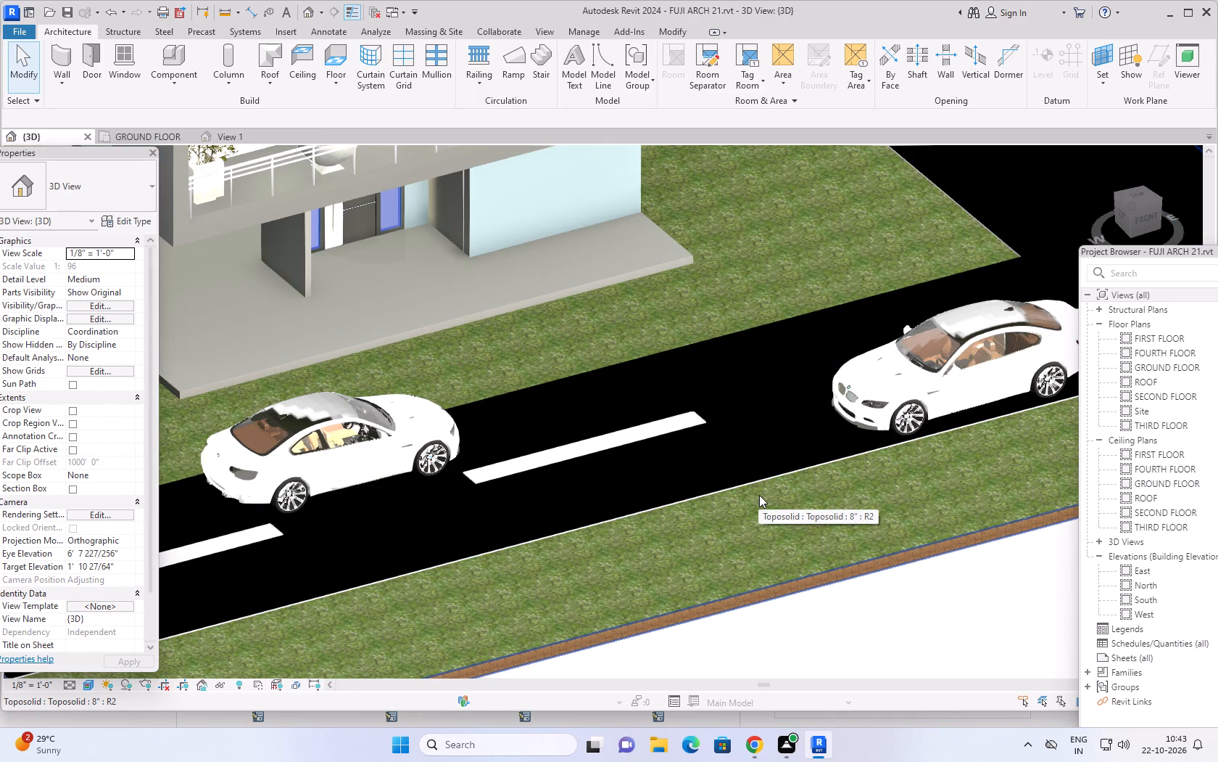
scroll(759, 495, "down", 1)
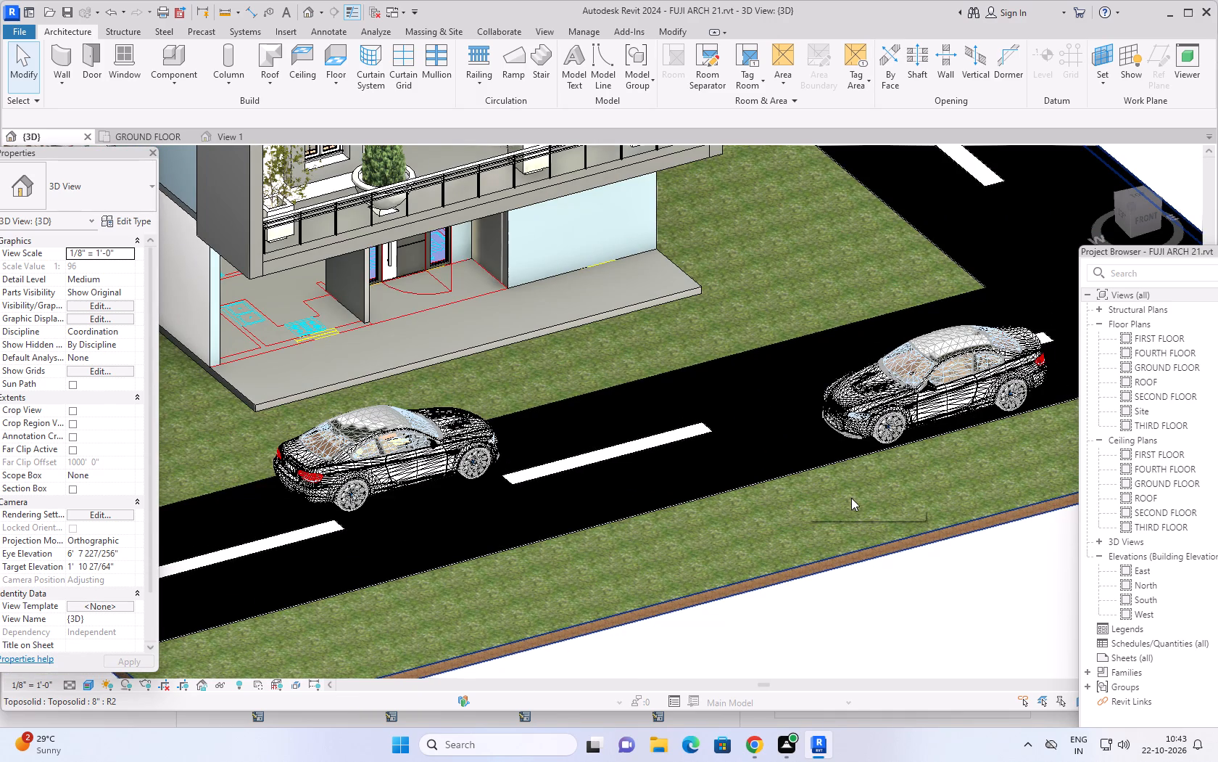
middle_click_drag(849, 499, 813, 468, "shift")
scroll(816, 468, "down", 1)
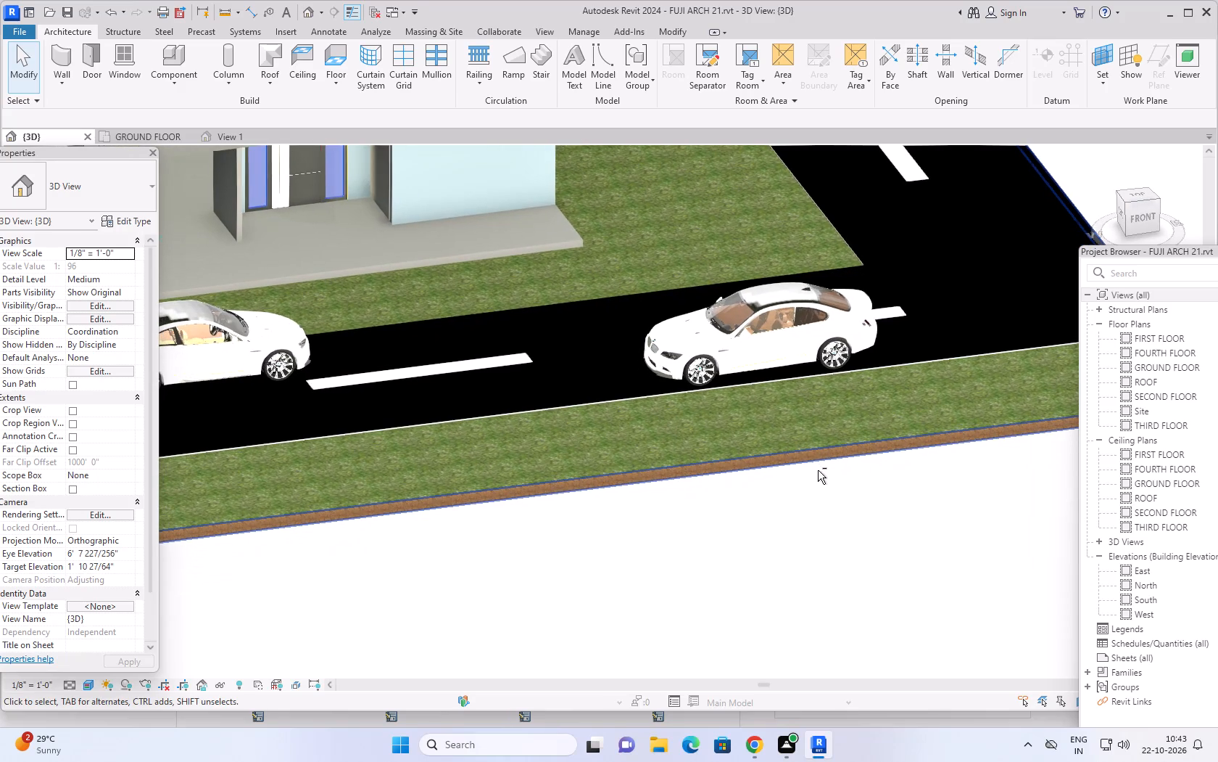
scroll(818, 470, "down", 4)
middle_click_drag(816, 521, 816, 513, "shift")
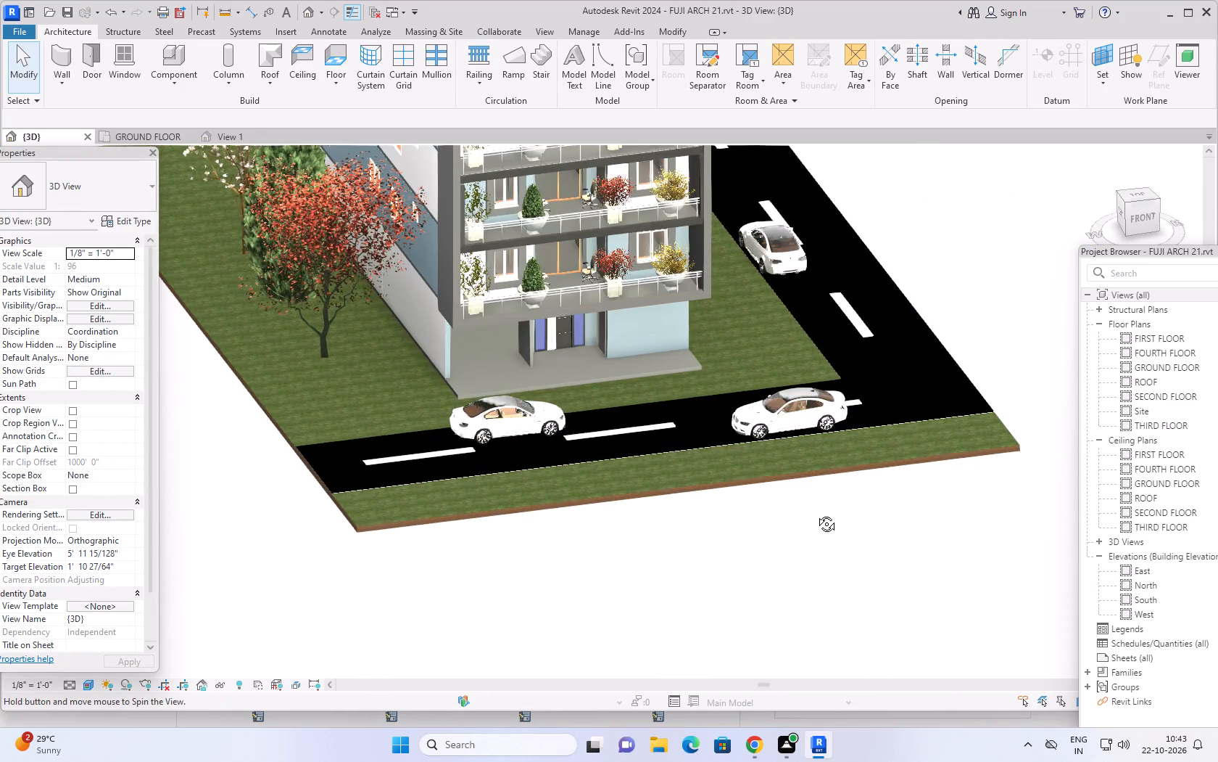
middle_click_drag(816, 513, 787, 466, "shift")
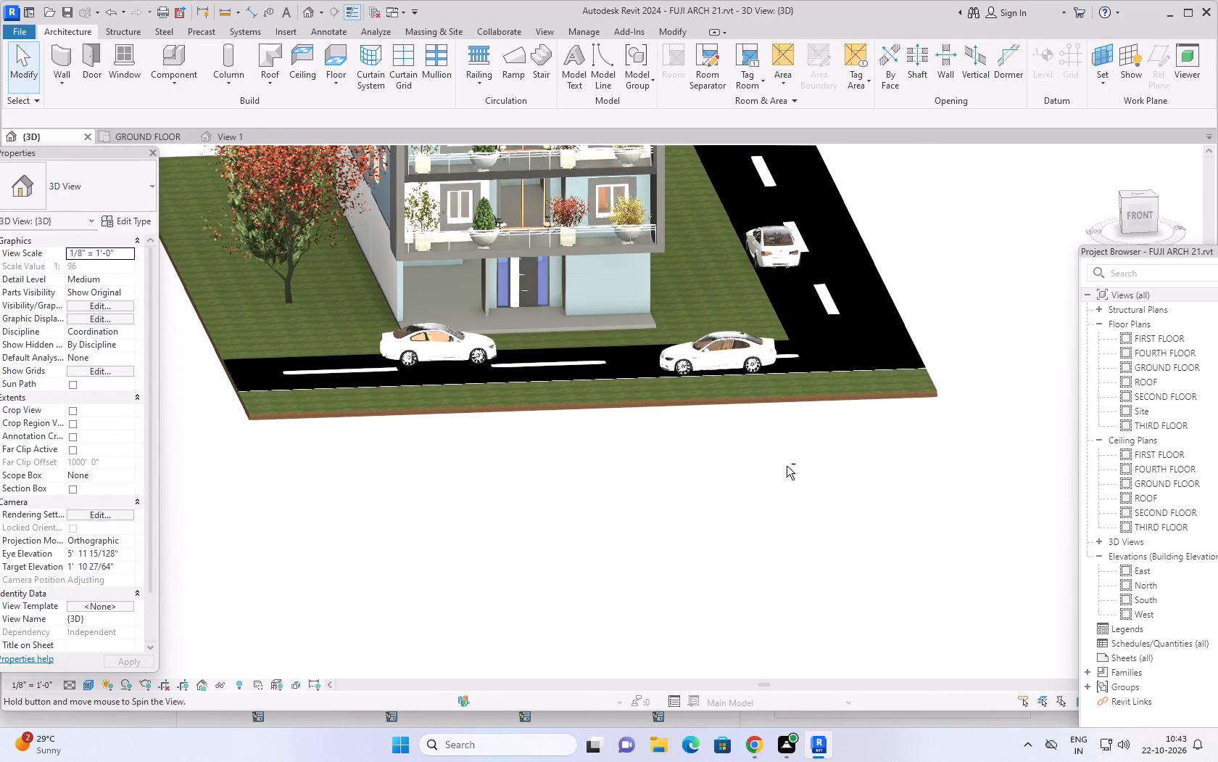
scroll(788, 466, "down", 2)
middle_click_drag(828, 437, 816, 517)
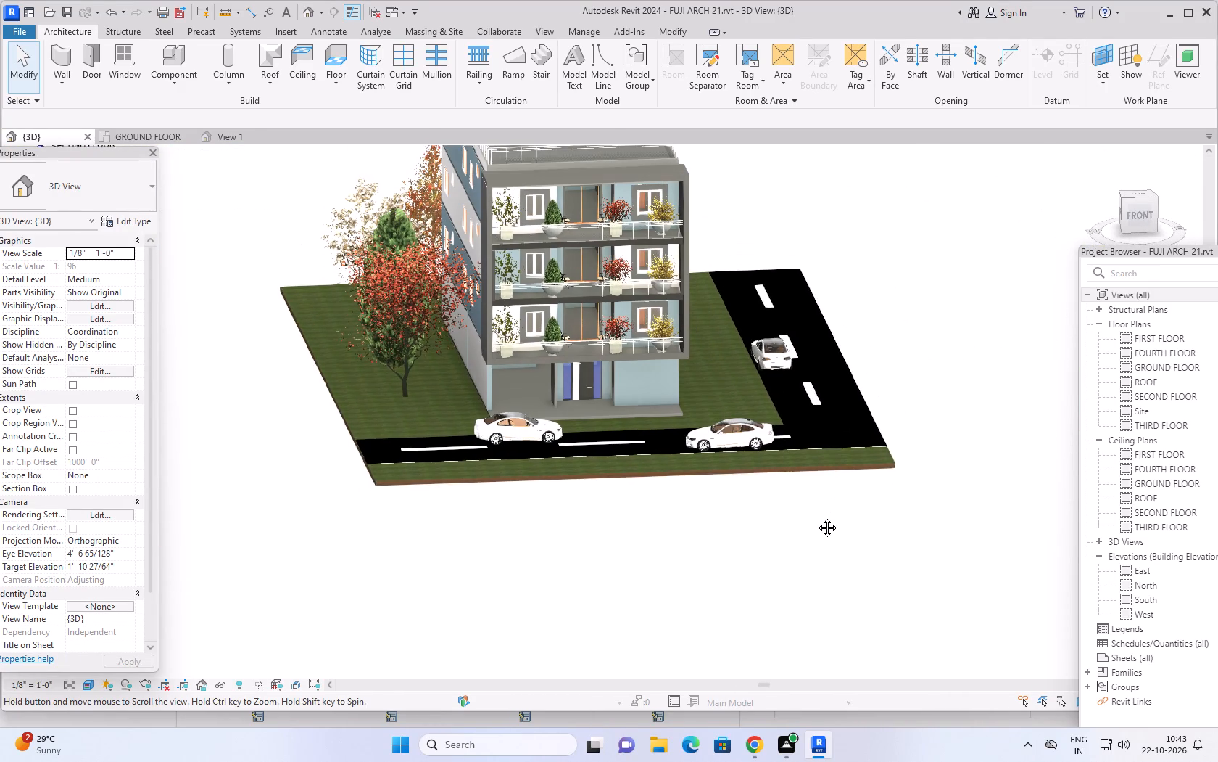
middle_click_drag(816, 517, 863, 567)
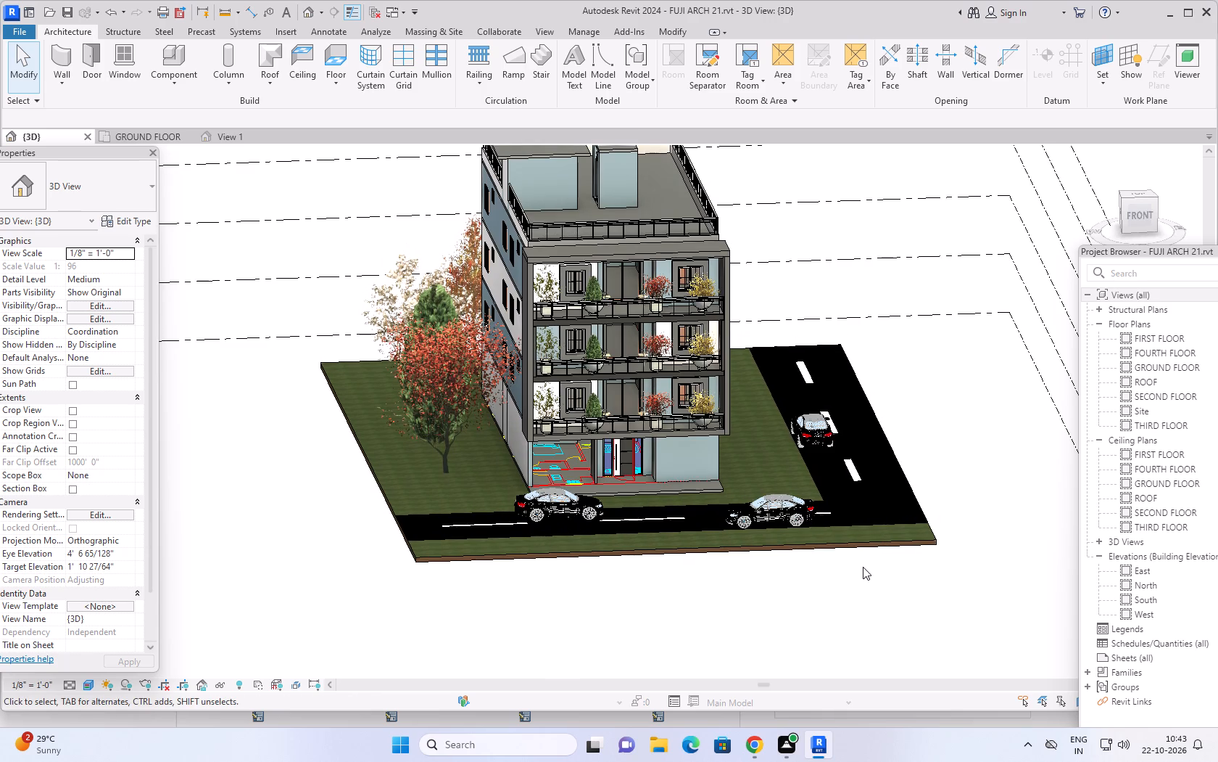
From the front view, raise the glass lift with hydraulic ram to 1'-3" above GROUND FLOOR and clear the selection.
left_click(1134, 216)
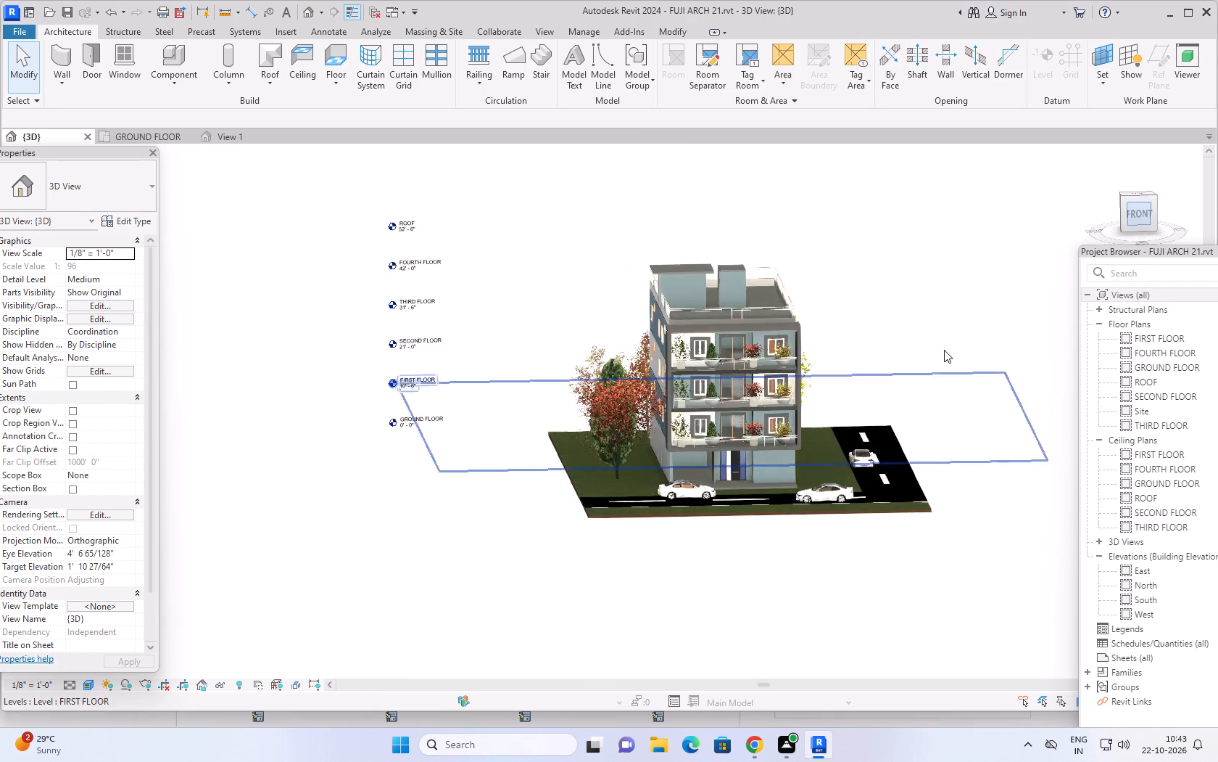
scroll(616, 403, "up", 4)
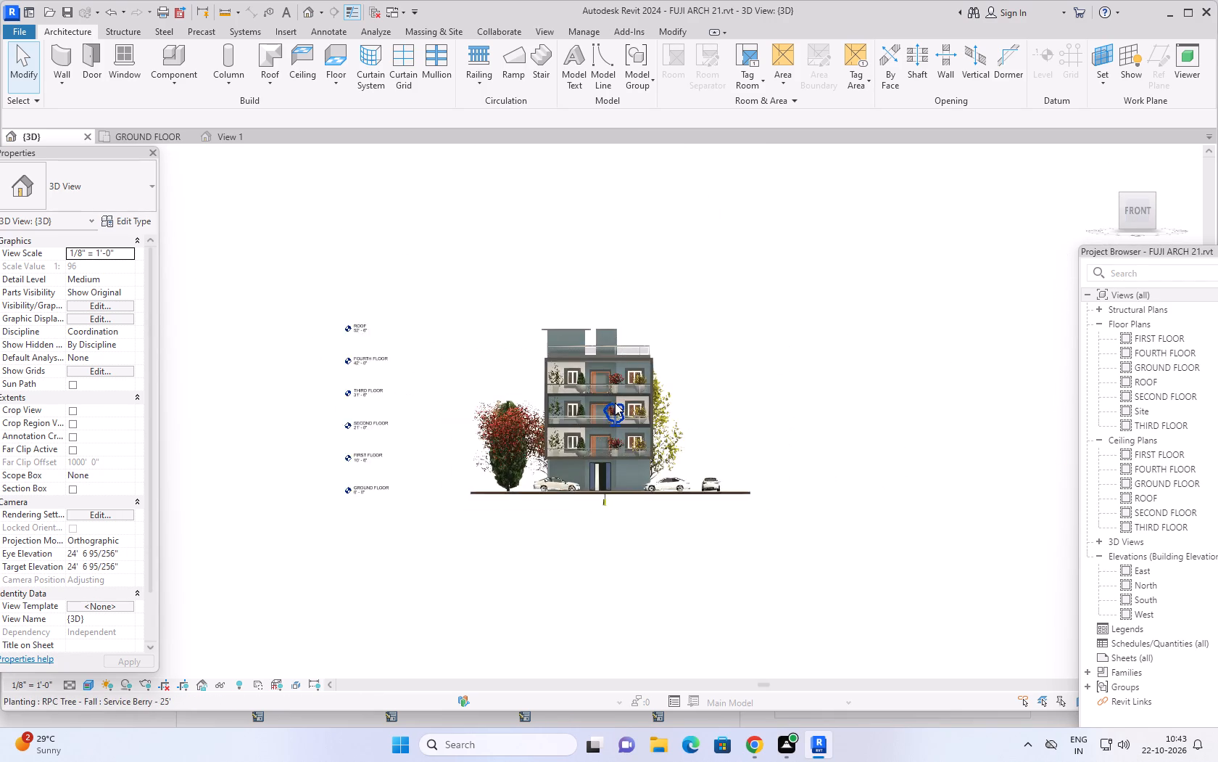
scroll(739, 381, "up", 2)
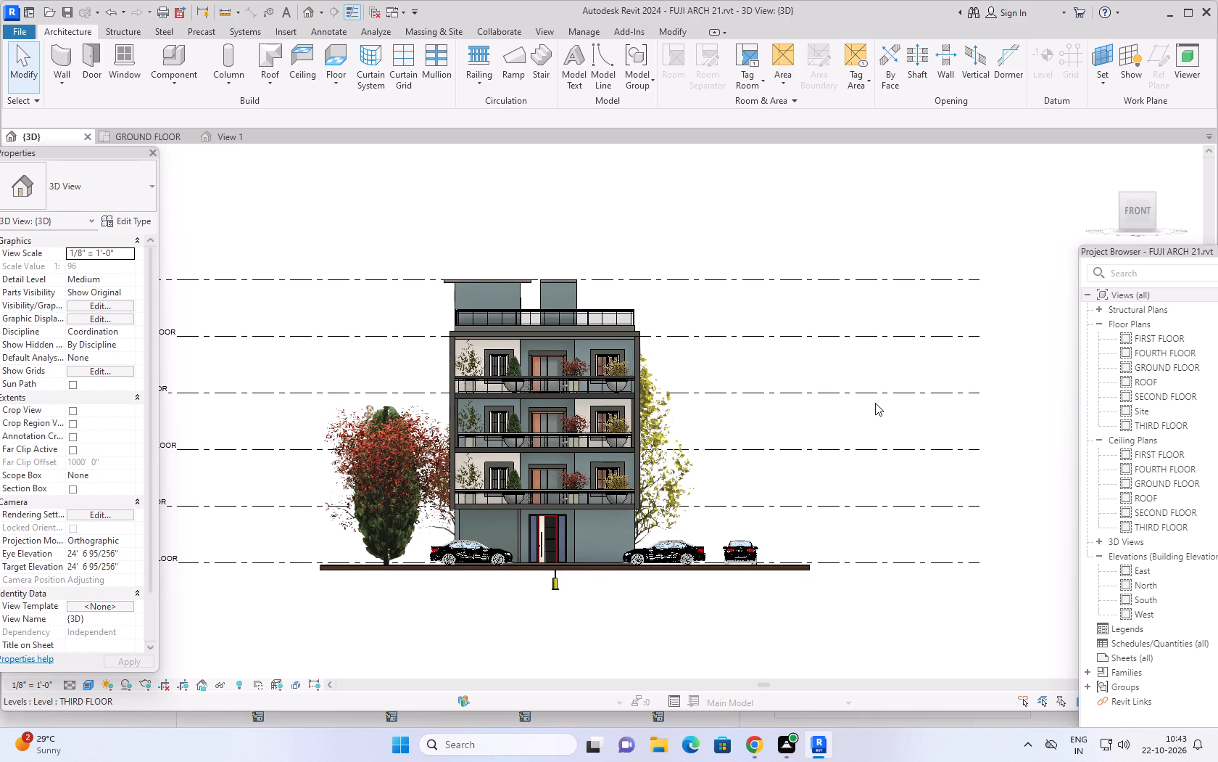
scroll(877, 405, "down", 1)
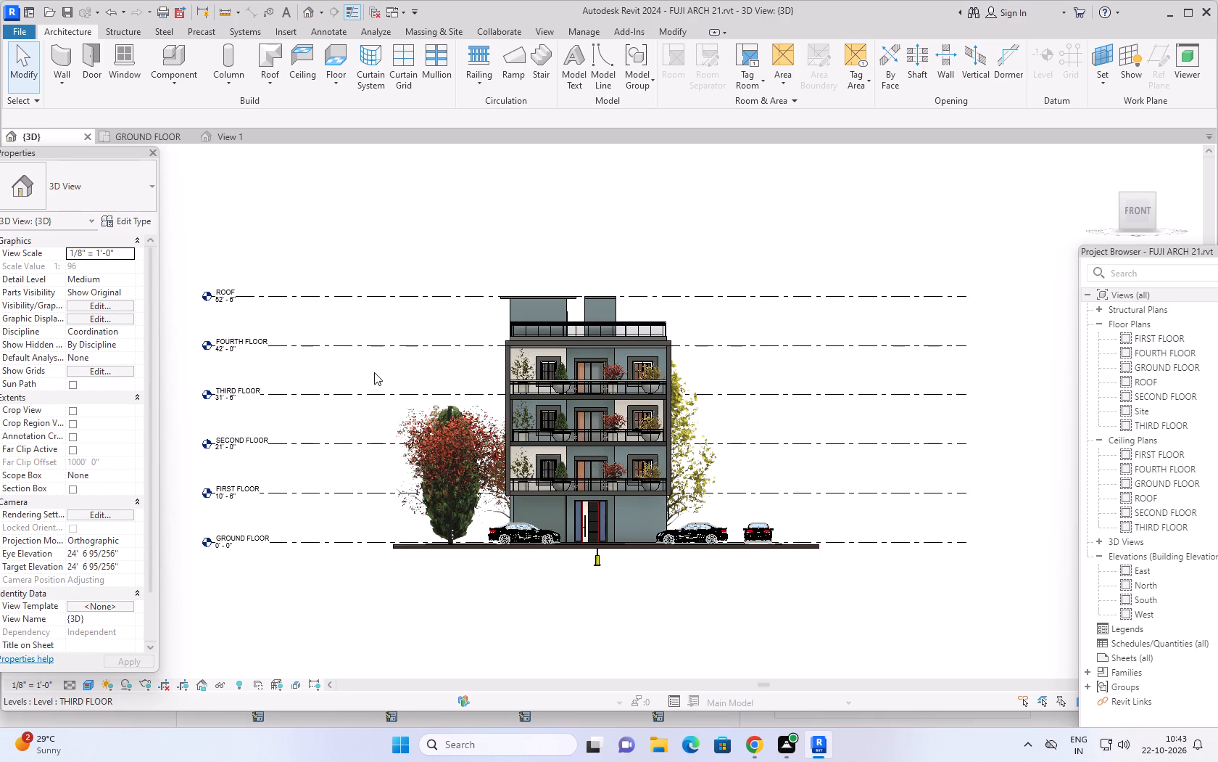
scroll(366, 371, "up", 2)
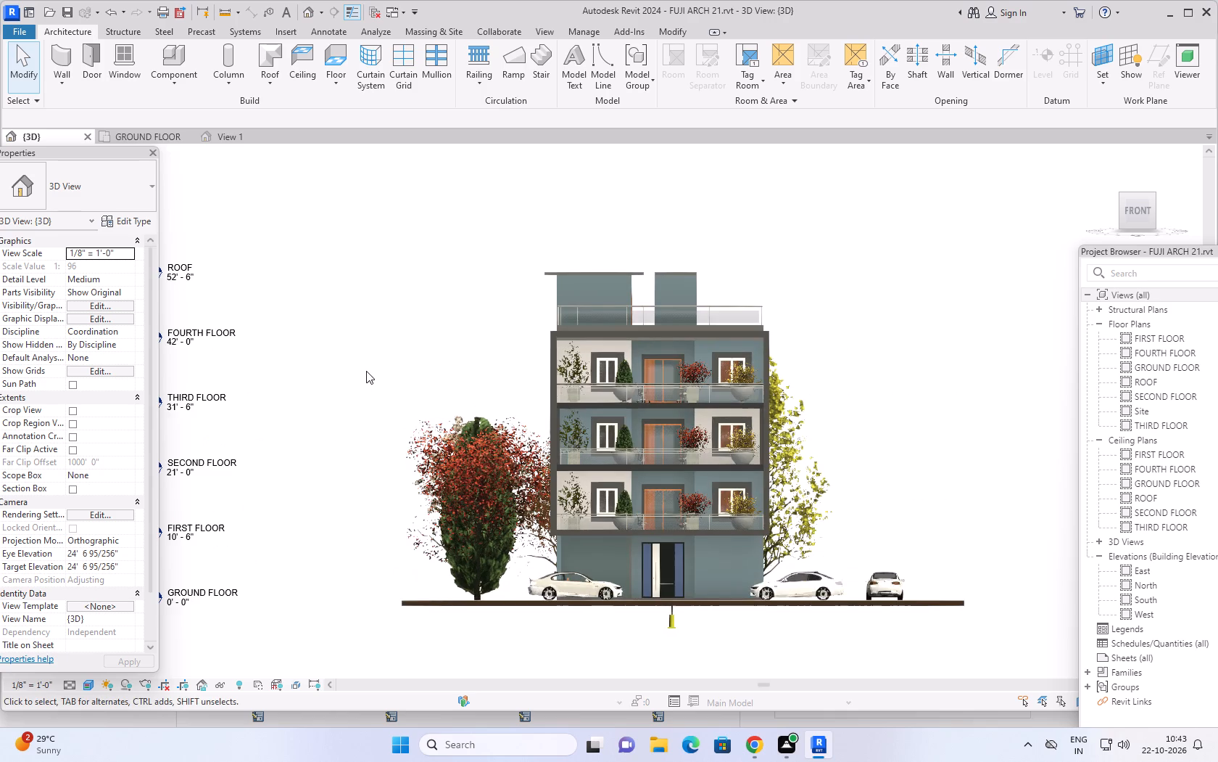
left_click(671, 626)
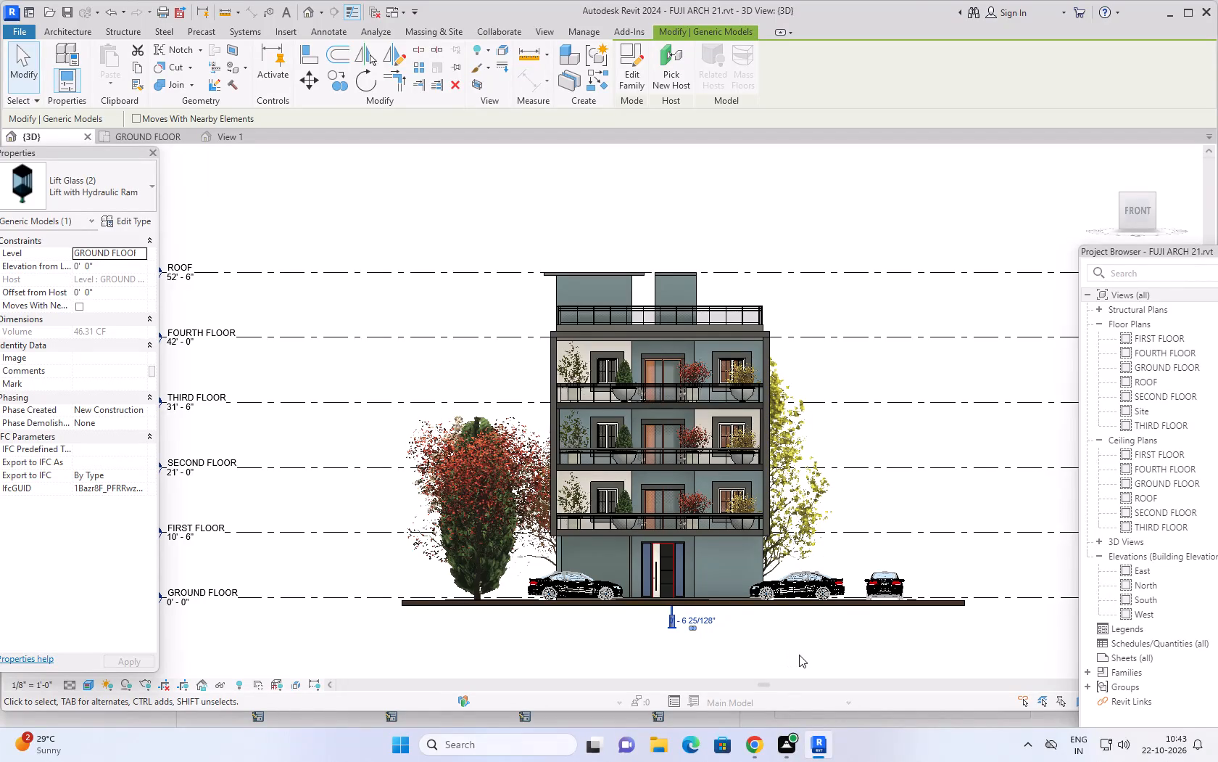
scroll(808, 655, "up", 1)
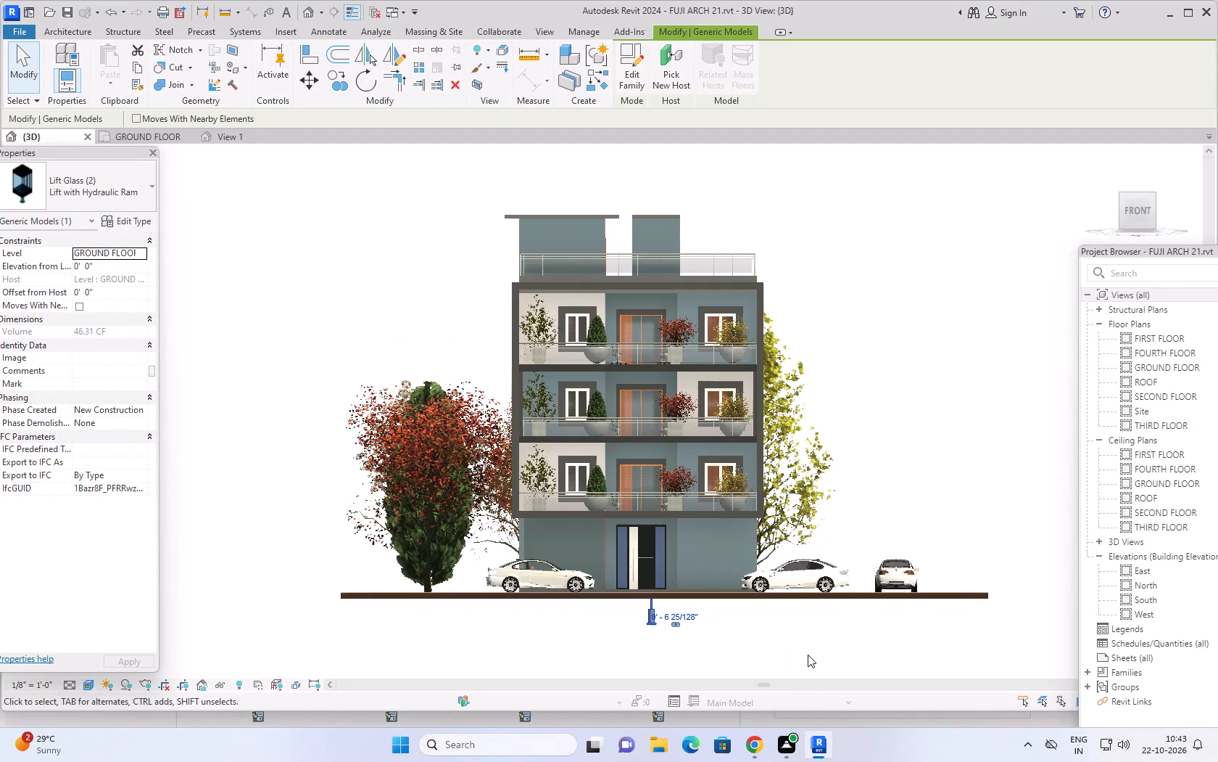
scroll(652, 615, "up", 2)
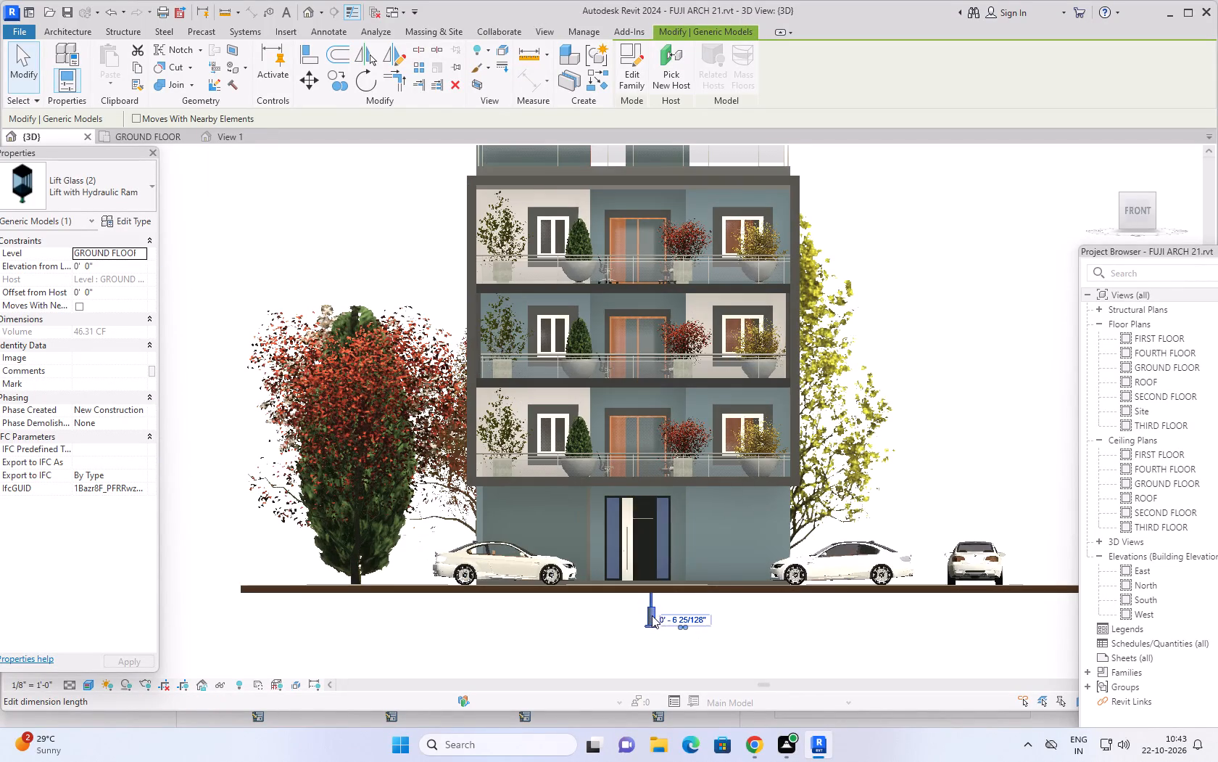
middle_click_drag(718, 623, 708, 687)
middle_click_drag(910, 450, 916, 509)
scroll(916, 509, "up", 1)
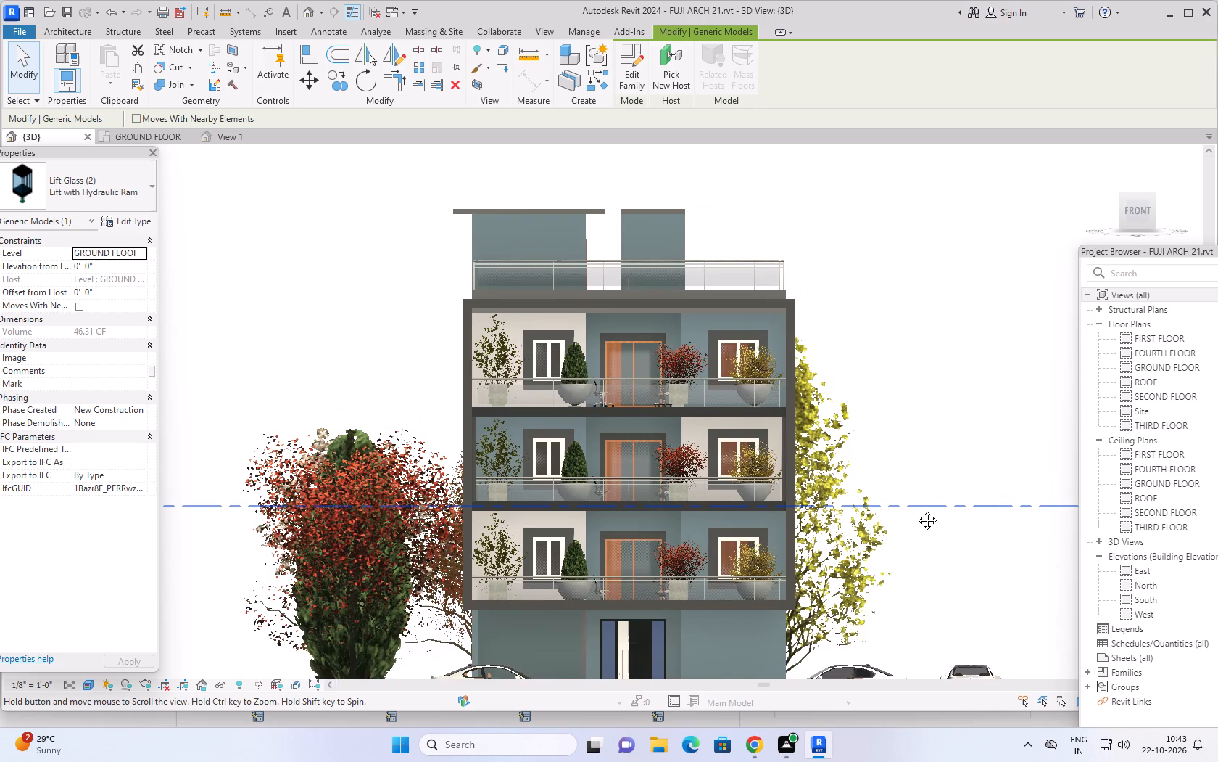
middle_click_drag(916, 509, 924, 448)
scroll(924, 448, "down", 1)
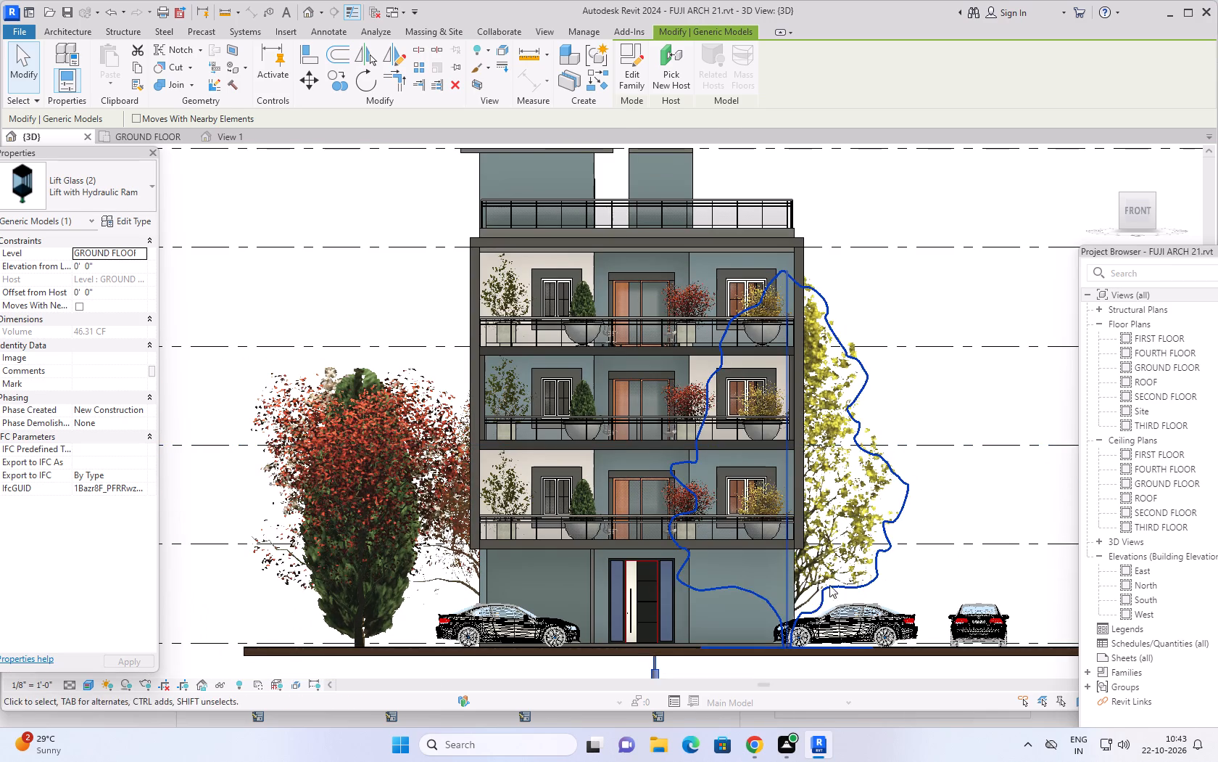
key("Escape")
left_click(657, 670)
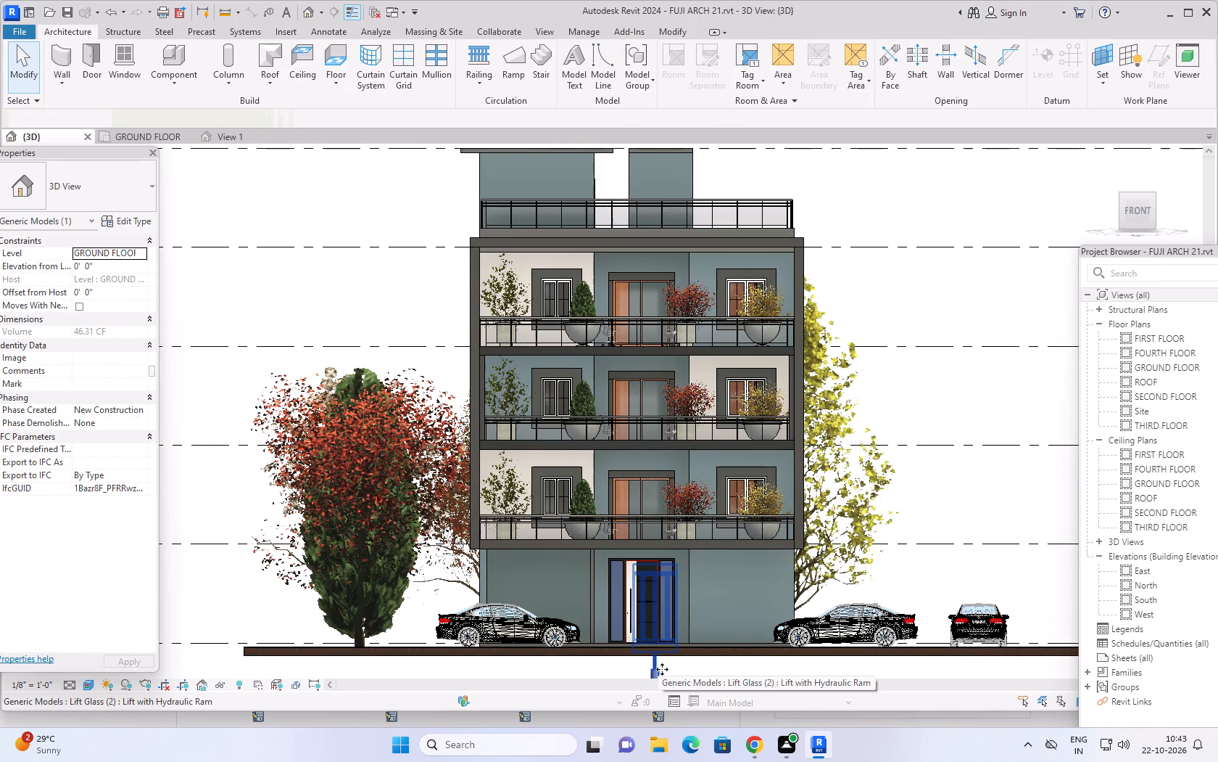
key("Up")
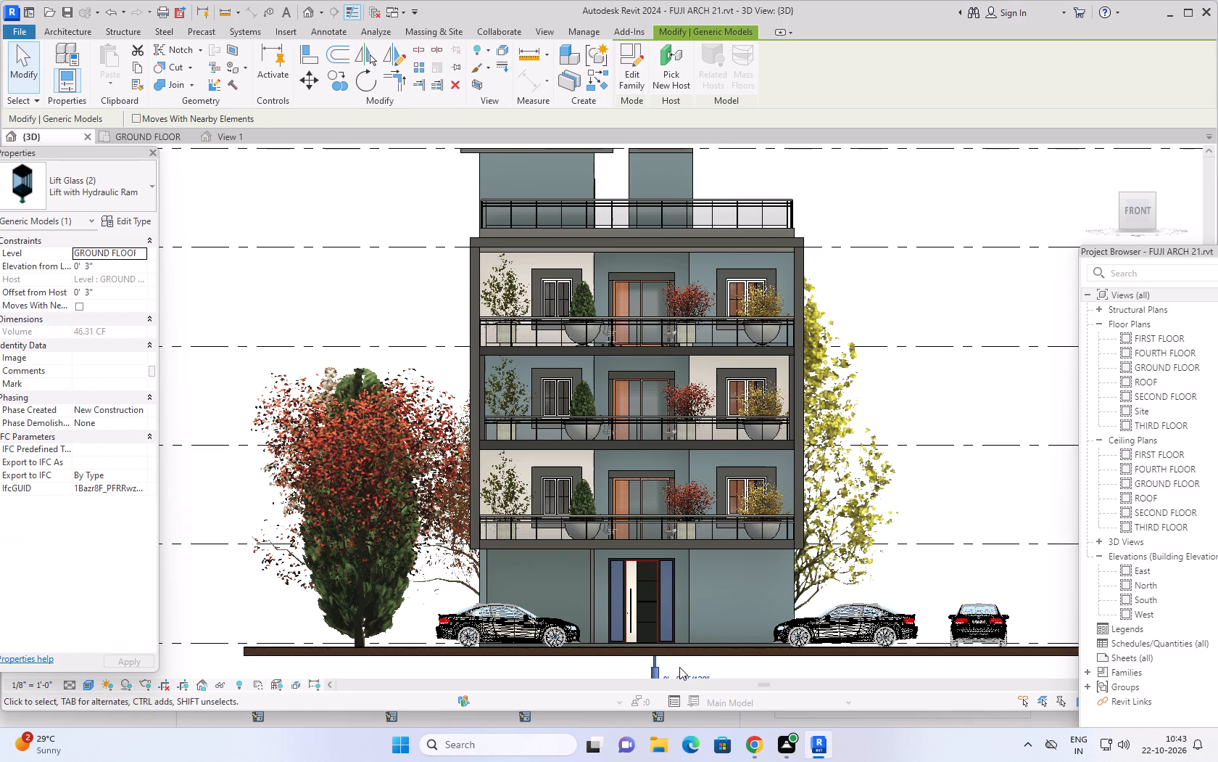
key("Up")
key("Up")
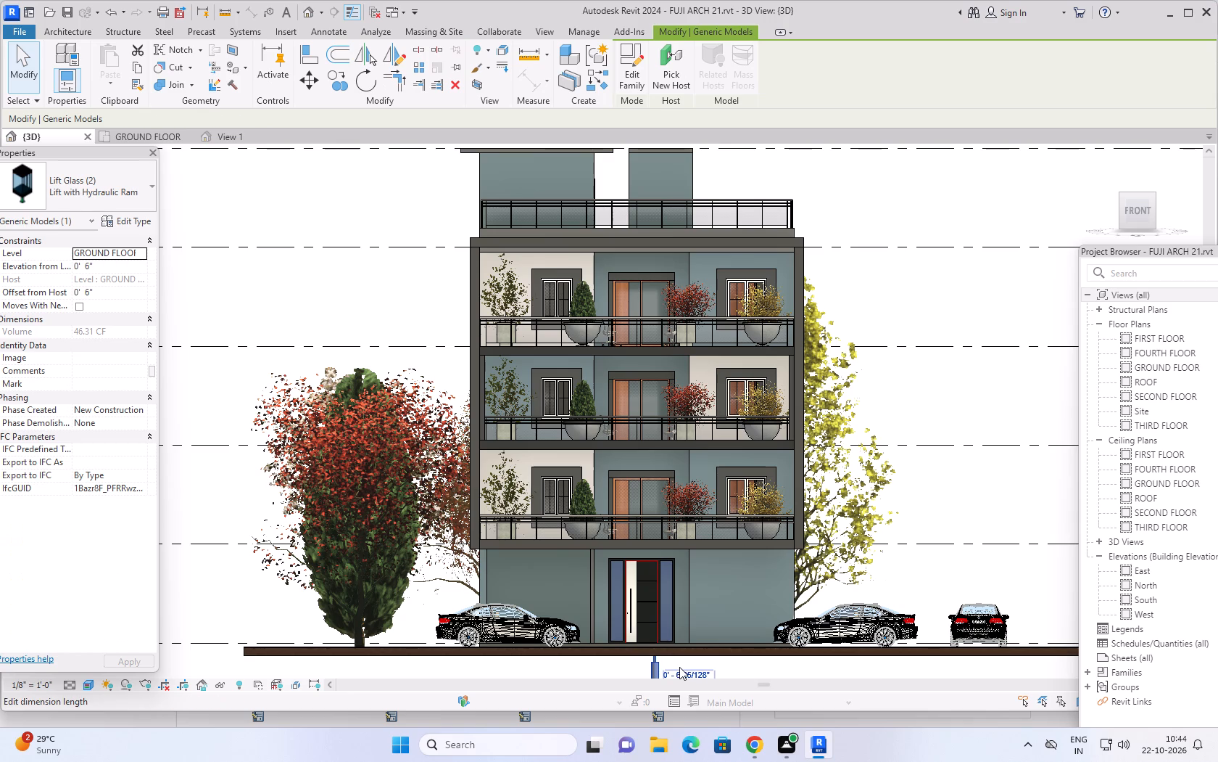
key("Up")
key("Up")
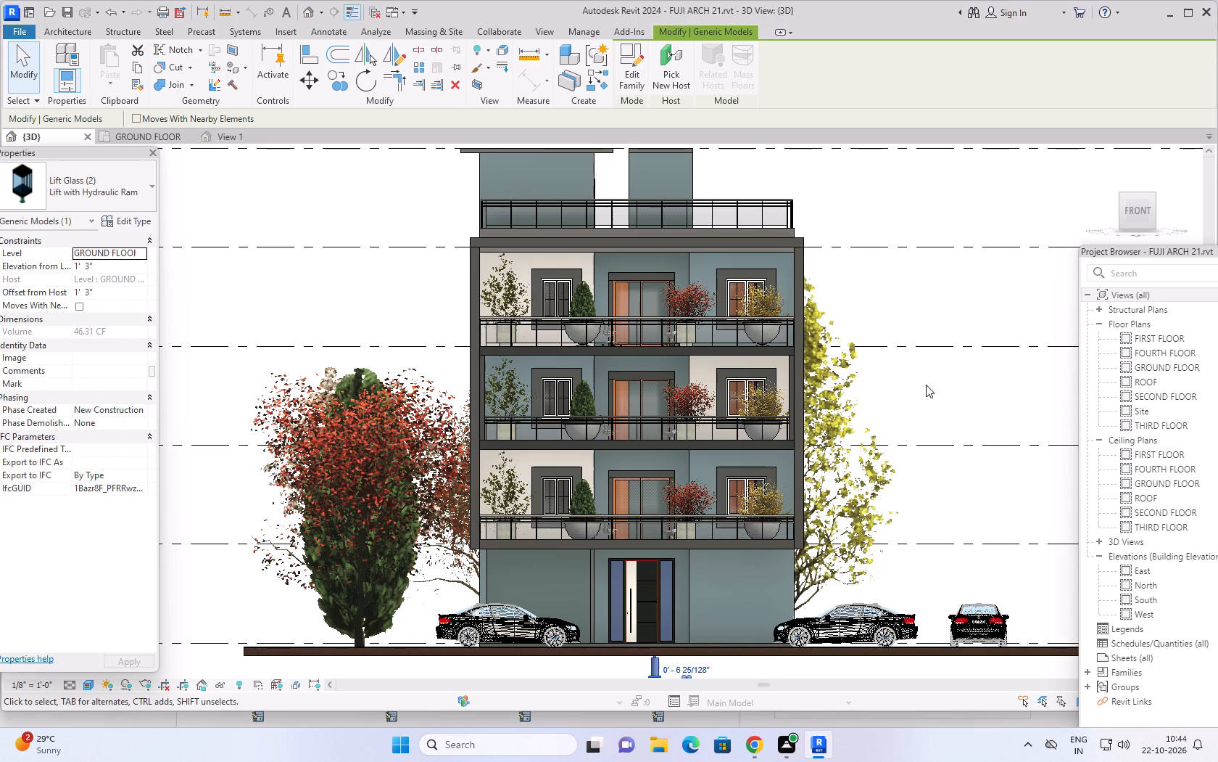
scroll(952, 409, "down", 2)
middle_click_drag(966, 403, 927, 419)
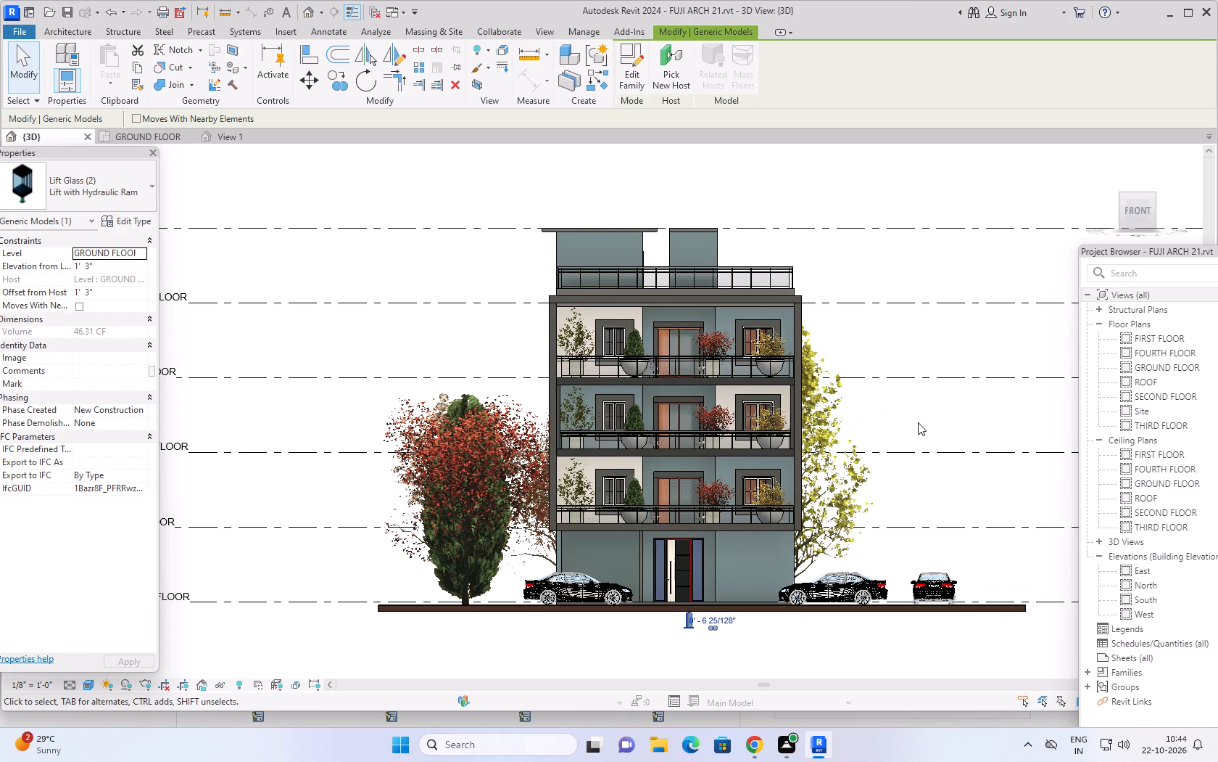
key("Escape")
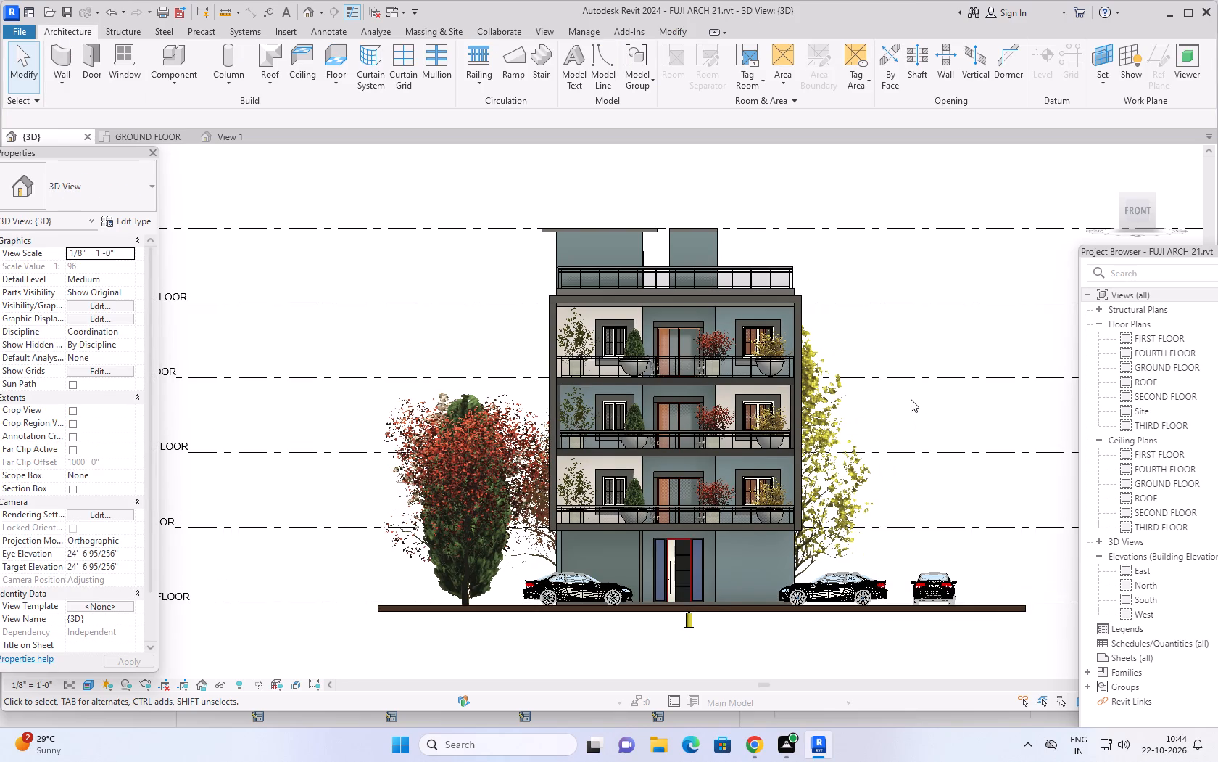
Examine the building, trees, roads and parked cars from the front, underside, left side and front-left corner in the 3D view.
scroll(911, 399, "down", 1)
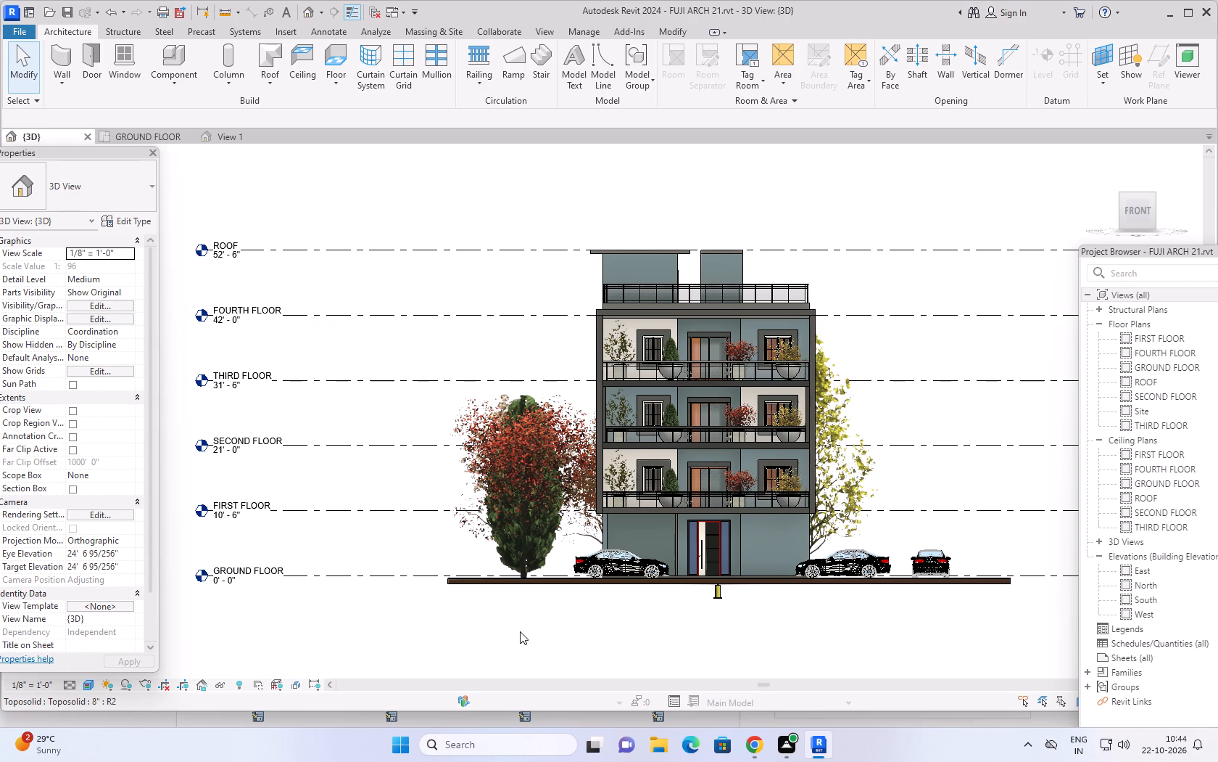
middle_click_drag(523, 622, 565, 663, "shift")
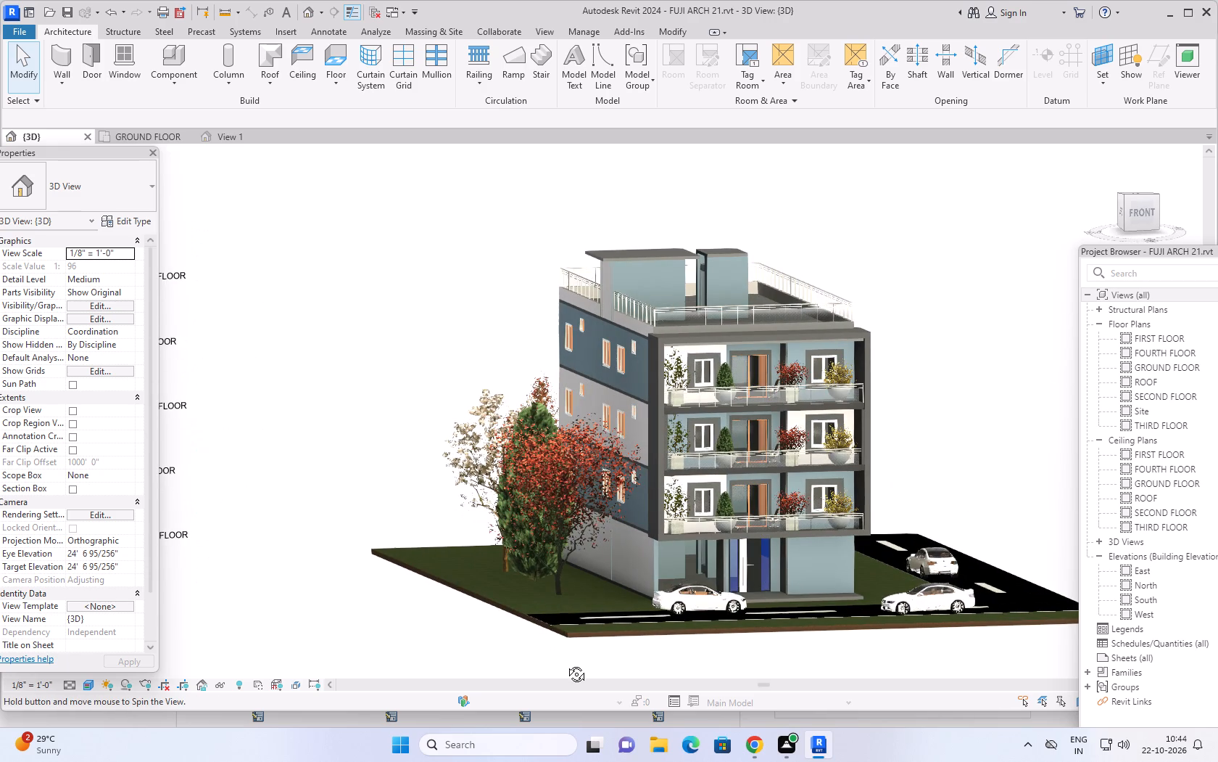
middle_click_drag(565, 663, 561, 670, "shift")
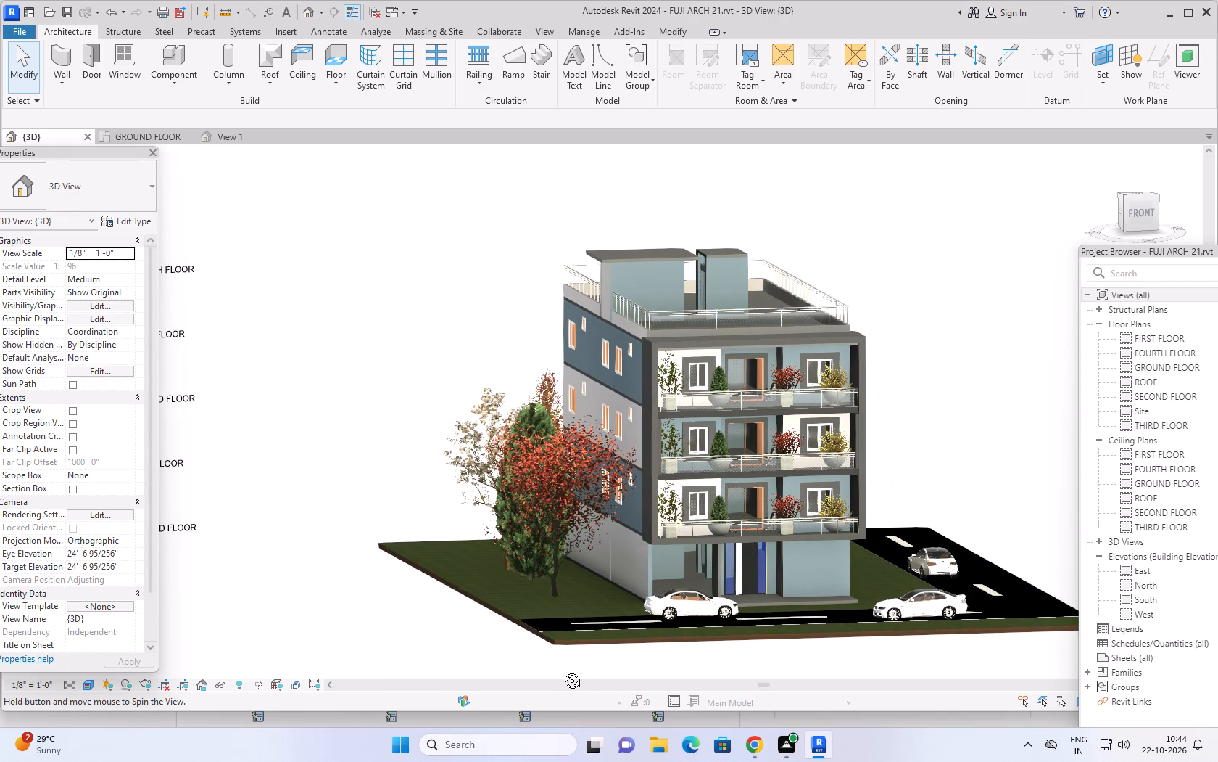
middle_click_drag(561, 670, 558, 670, "shift")
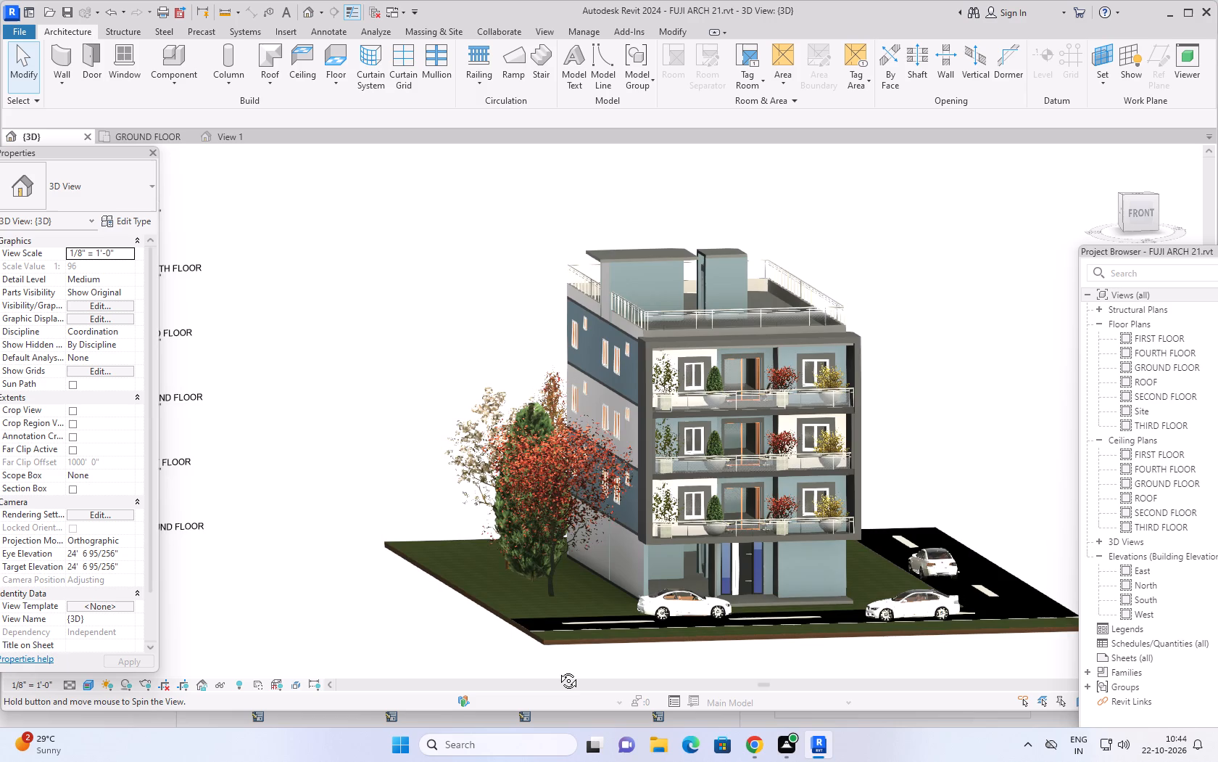
middle_click_drag(558, 670, 529, 660, "shift")
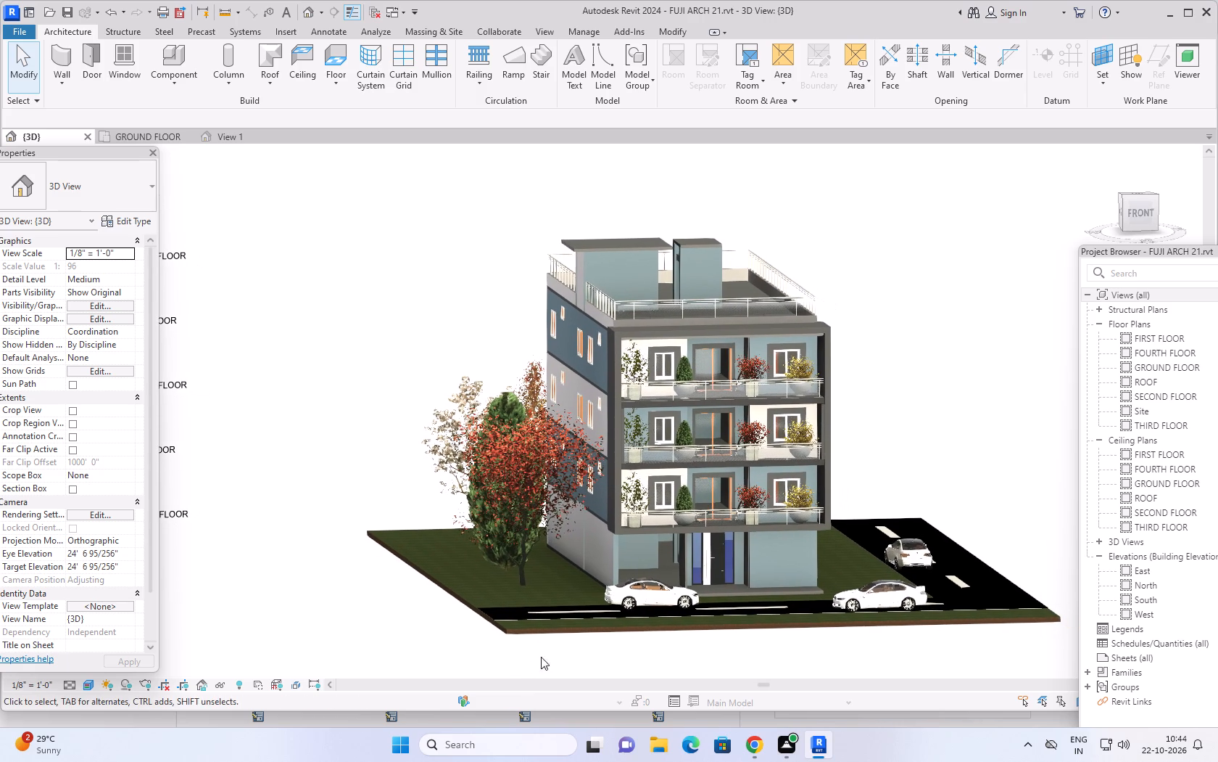
middle_click_drag(579, 657, 506, 620, "shift")
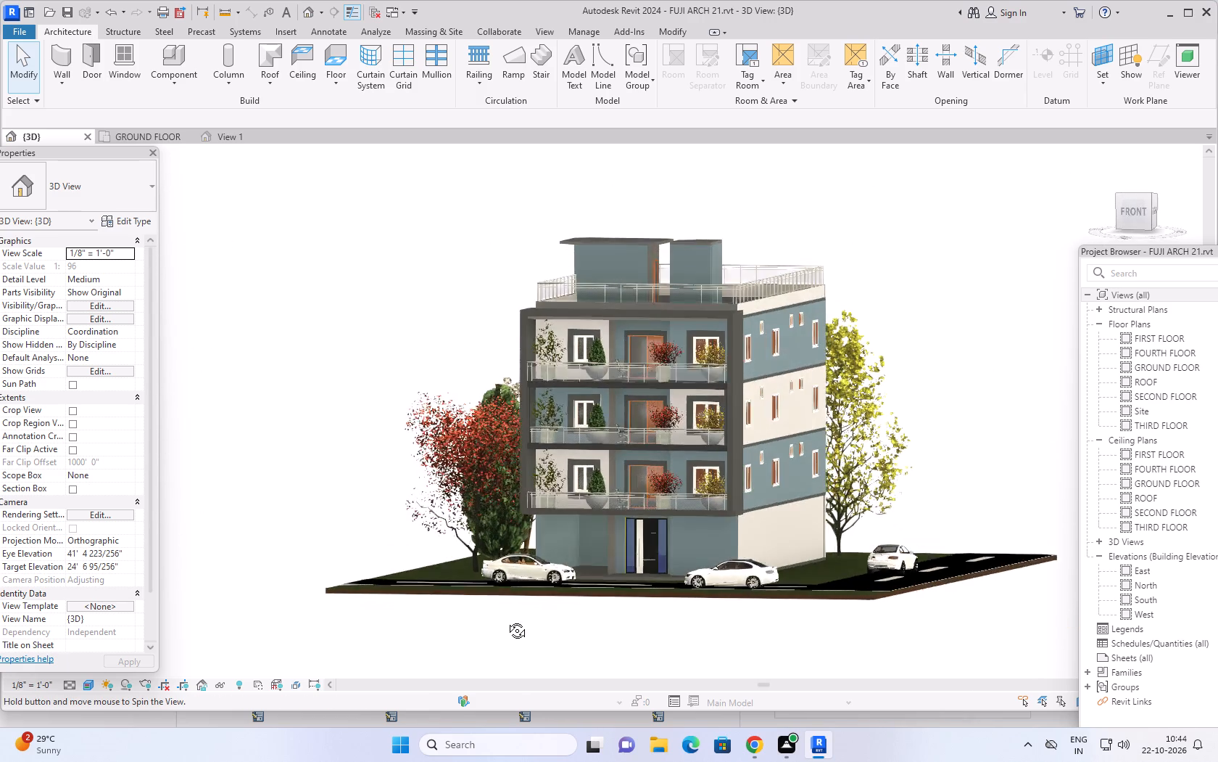
middle_click_drag(506, 620, 589, 566, "shift")
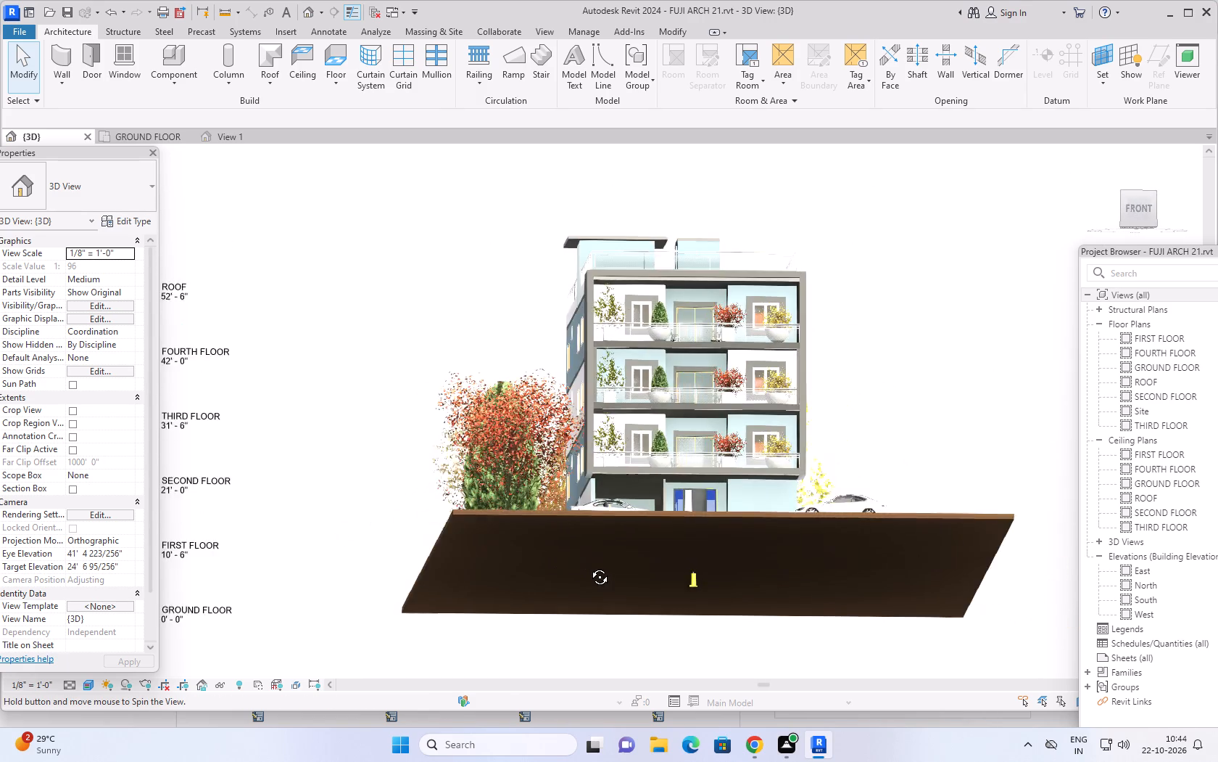
middle_click_drag(589, 566, 744, 638, "shift")
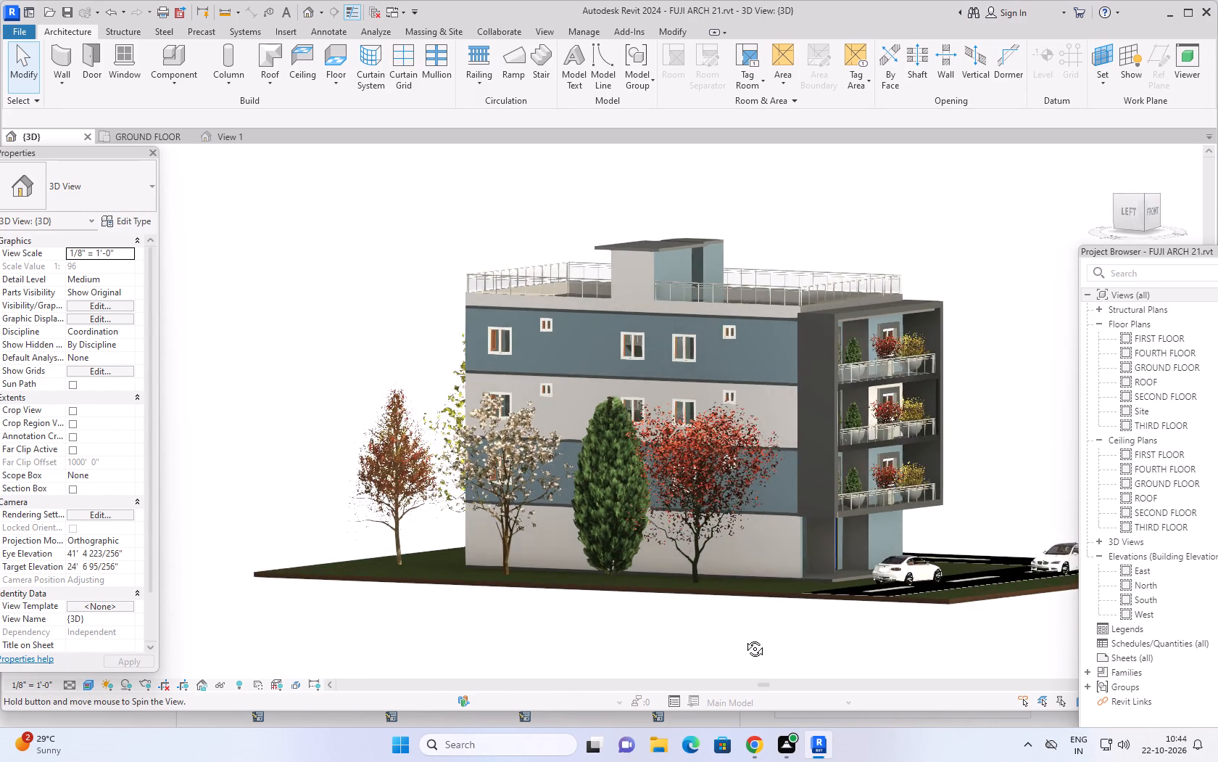
middle_click_drag(744, 638, 770, 641, "shift")
middle_click_drag(803, 625, 802, 625, "shift")
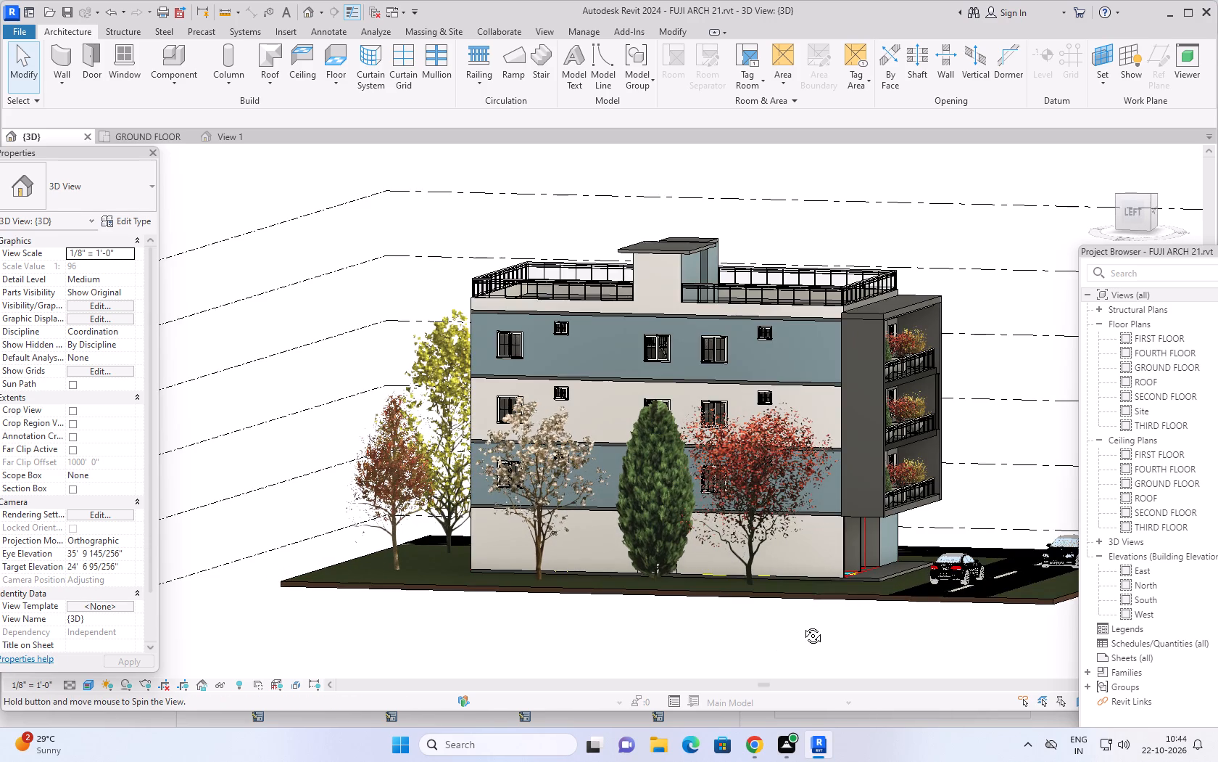
middle_click_drag(802, 625, 648, 641, "shift")
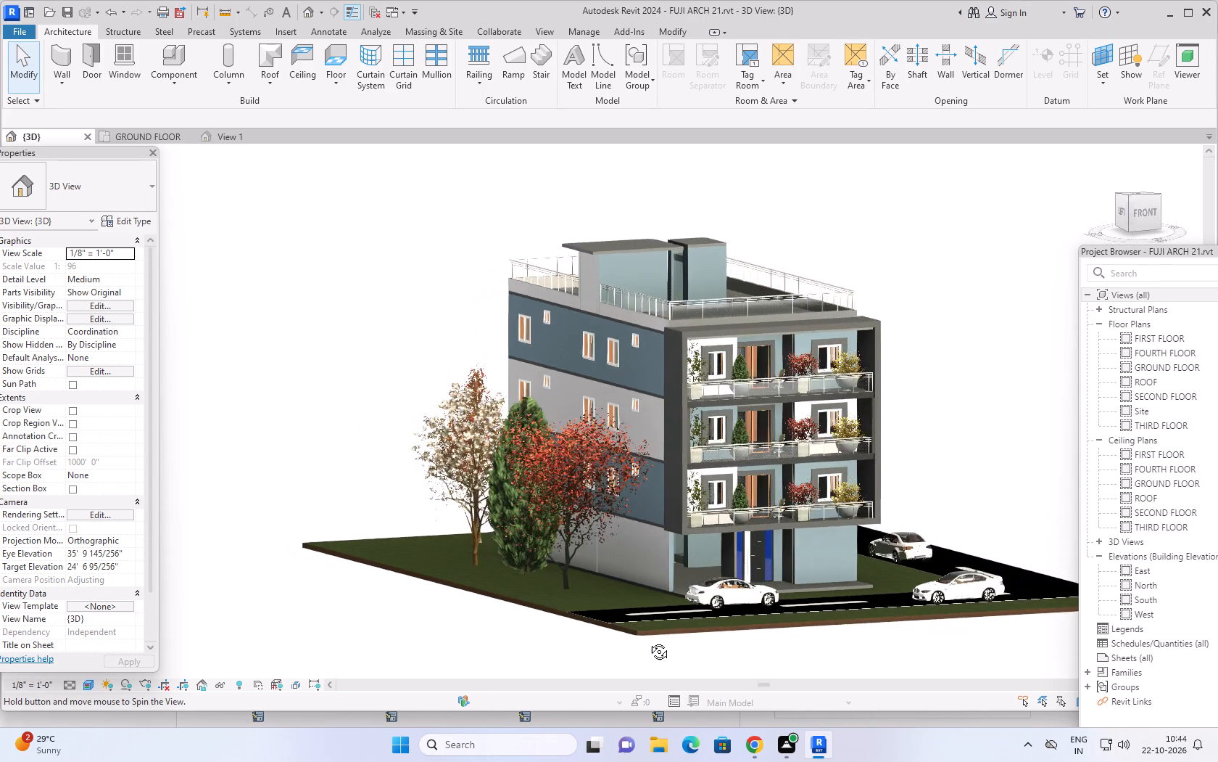
middle_click_drag(648, 641, 623, 645, "shift")
scroll(842, 521, "up", 1)
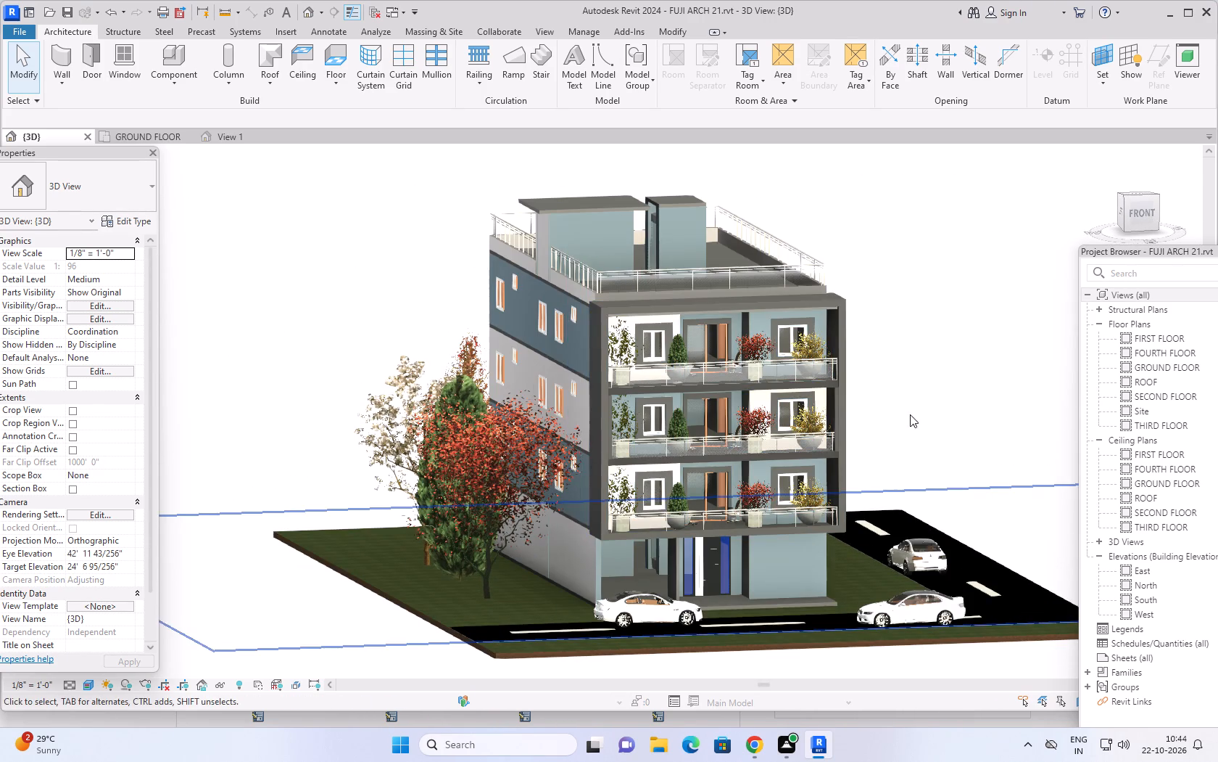
middle_click_drag(903, 405, 940, 443, "shift")
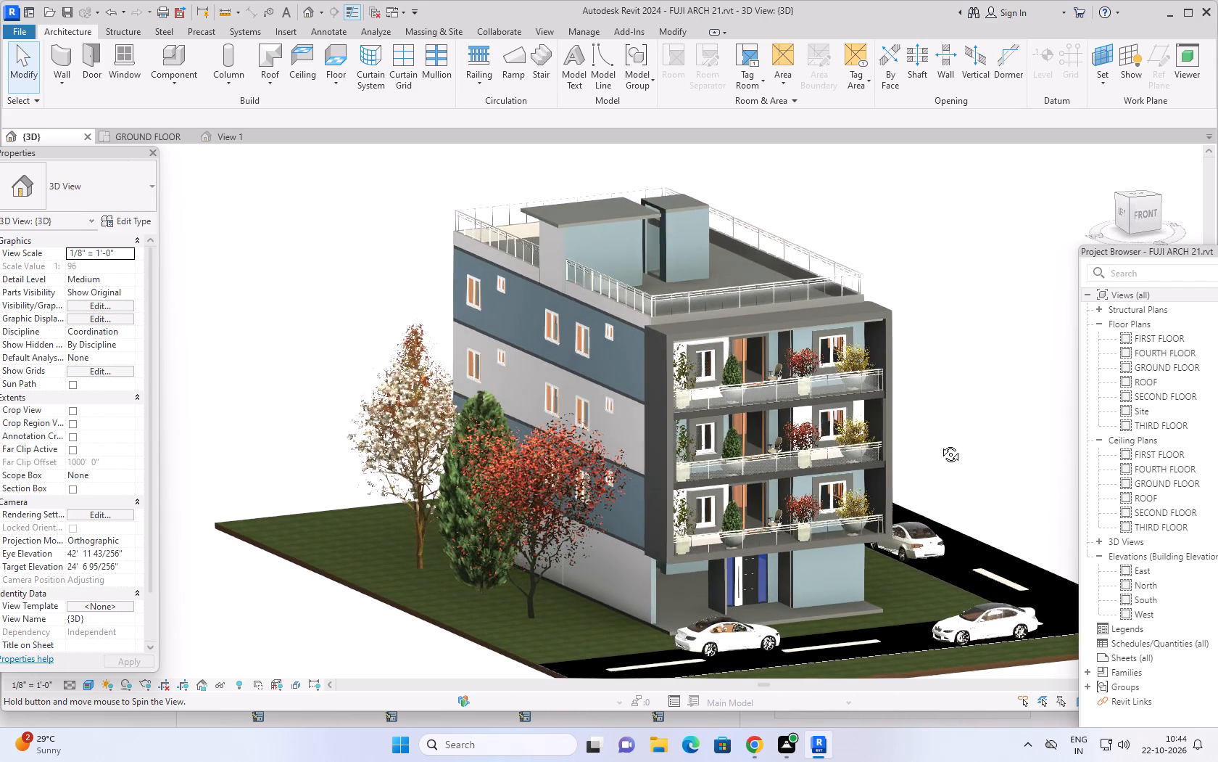
middle_click_drag(940, 443, 942, 457, "shift")
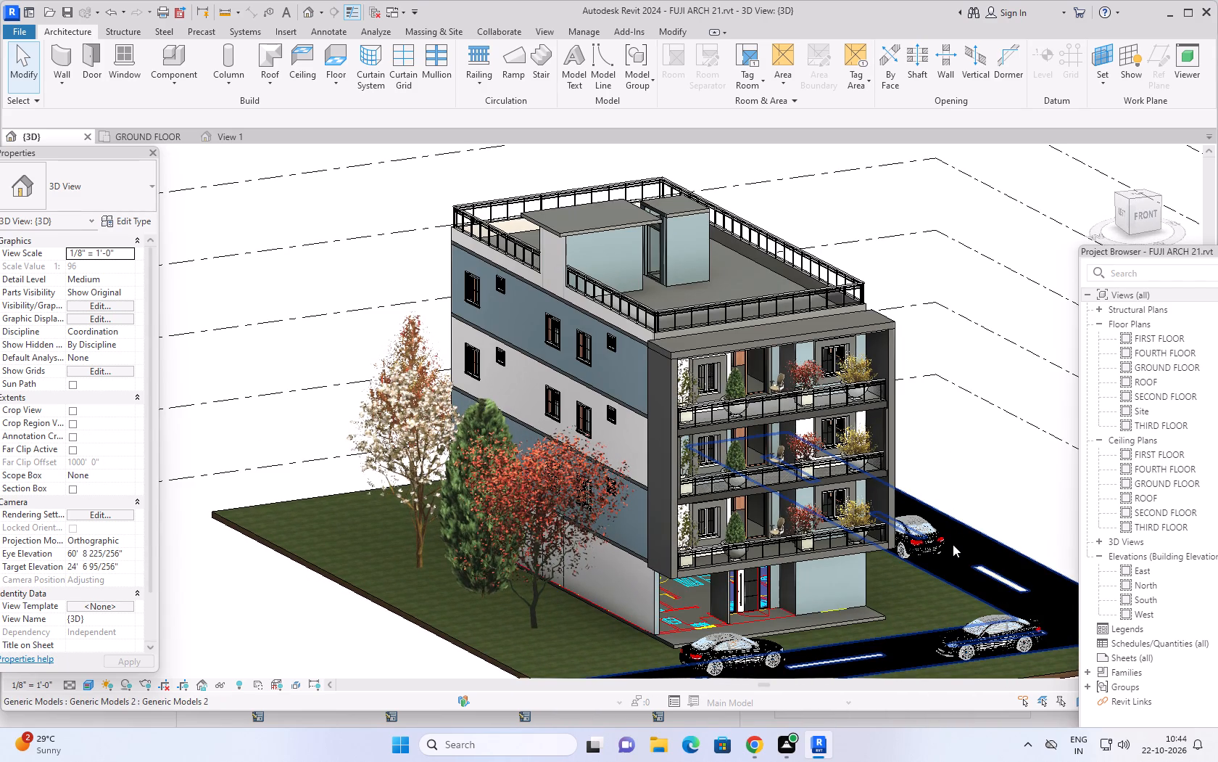
scroll(952, 546, "up", 1)
middle_click_drag(958, 463, 932, 435)
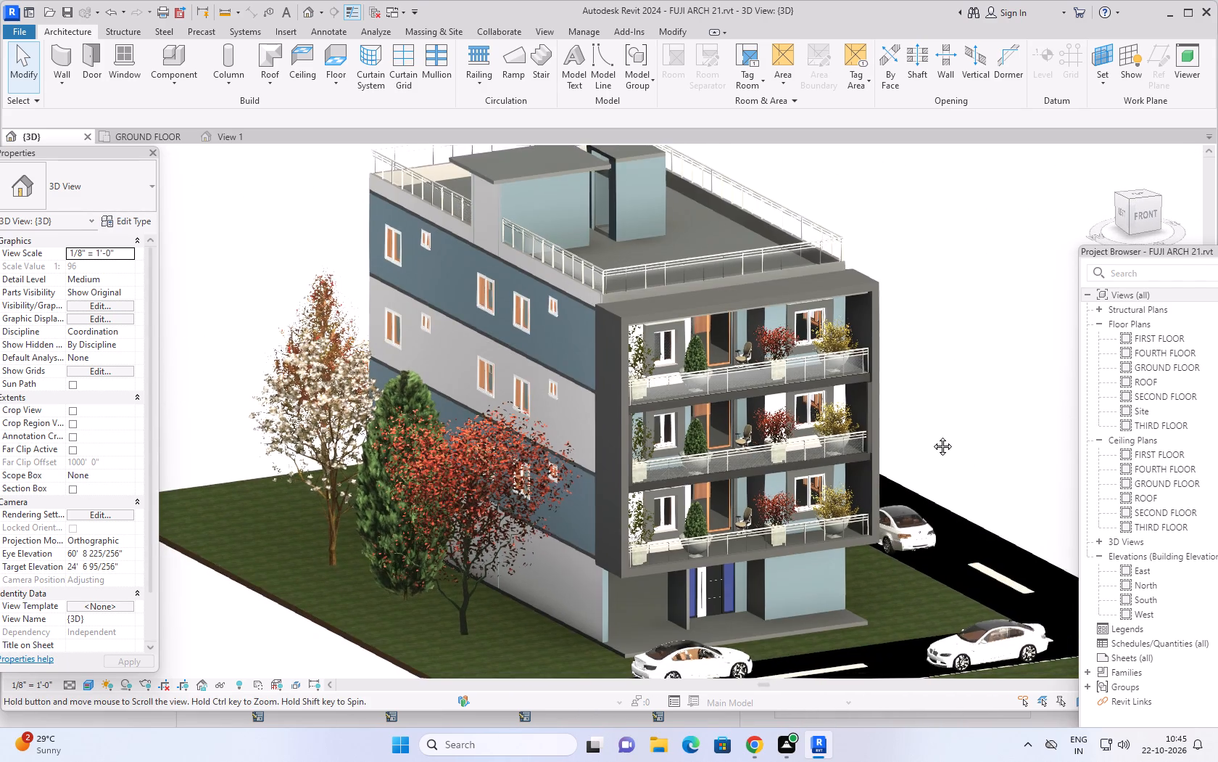
middle_click_drag(932, 435, 895, 390)
middle_click_drag(911, 419, 916, 408, "shift")
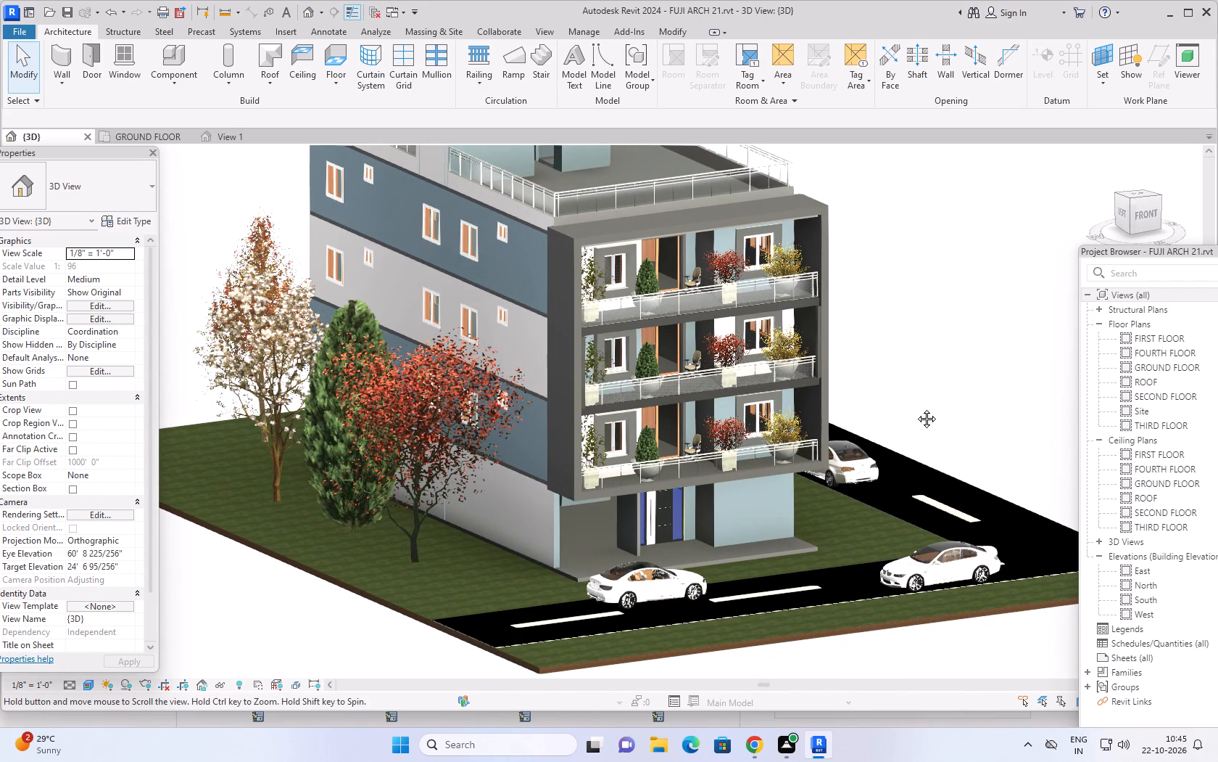
middle_click_drag(916, 408, 916, 409, "shift")
scroll(916, 409, "up", 1)
middle_click_drag(924, 404, 911, 412)
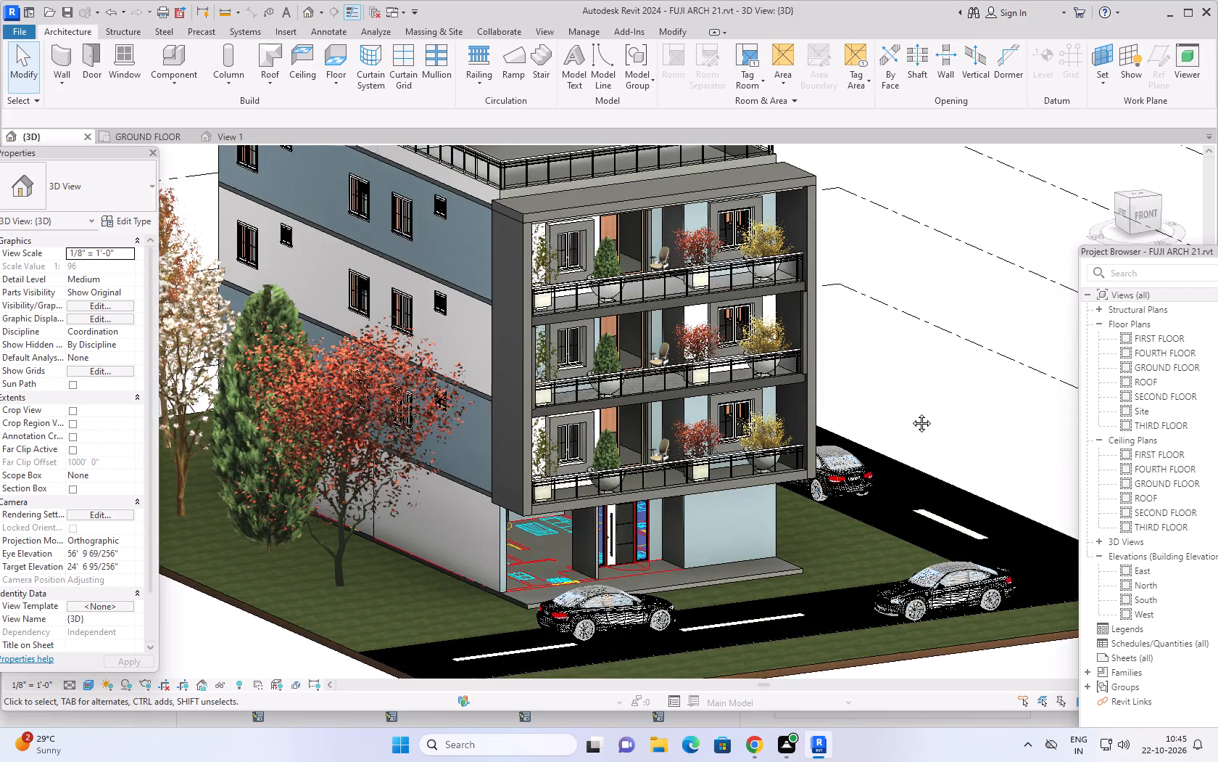
middle_click_drag(911, 412, 903, 421)
scroll(903, 421, "down", 2)
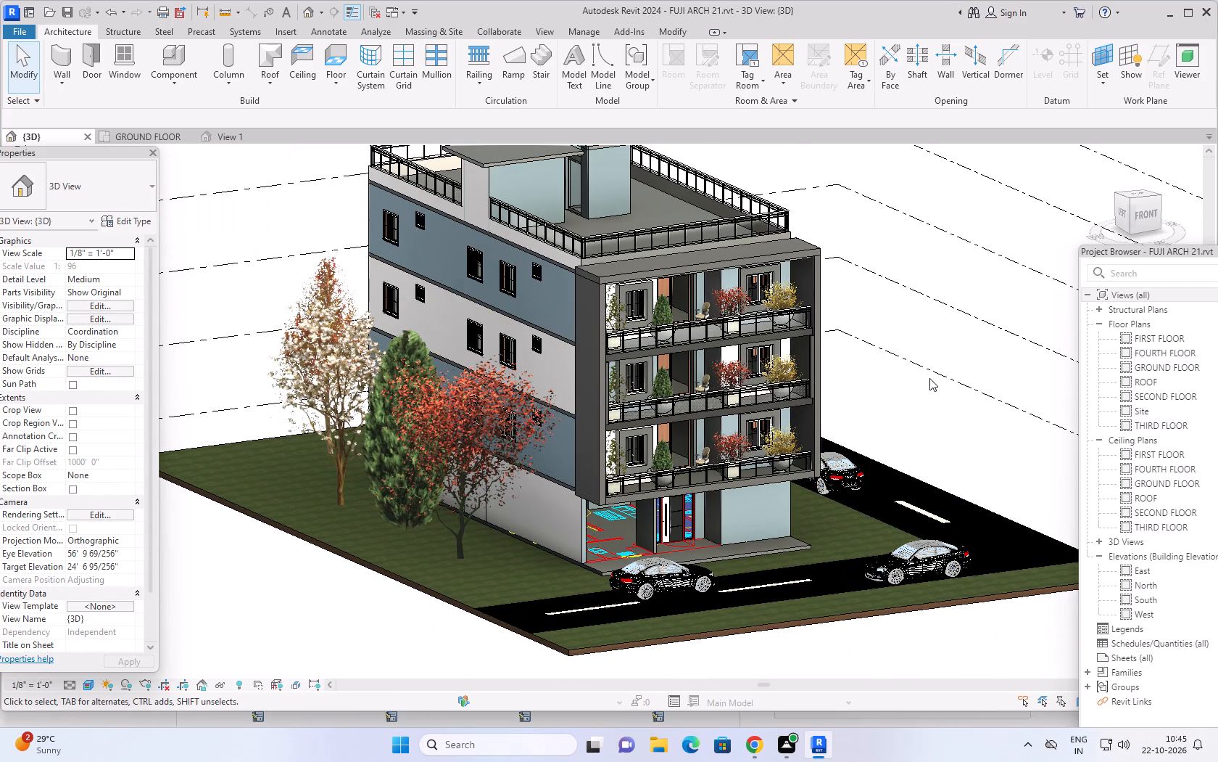
middle_click_drag(929, 374, 886, 411)
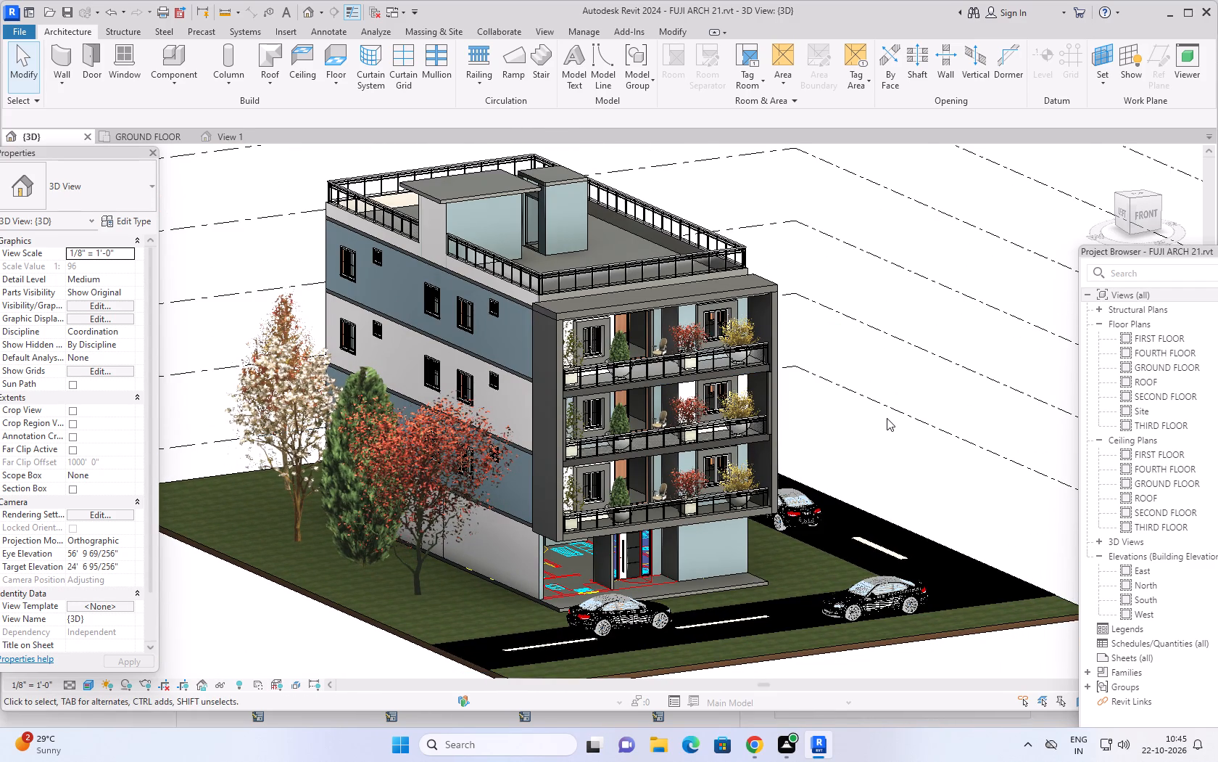
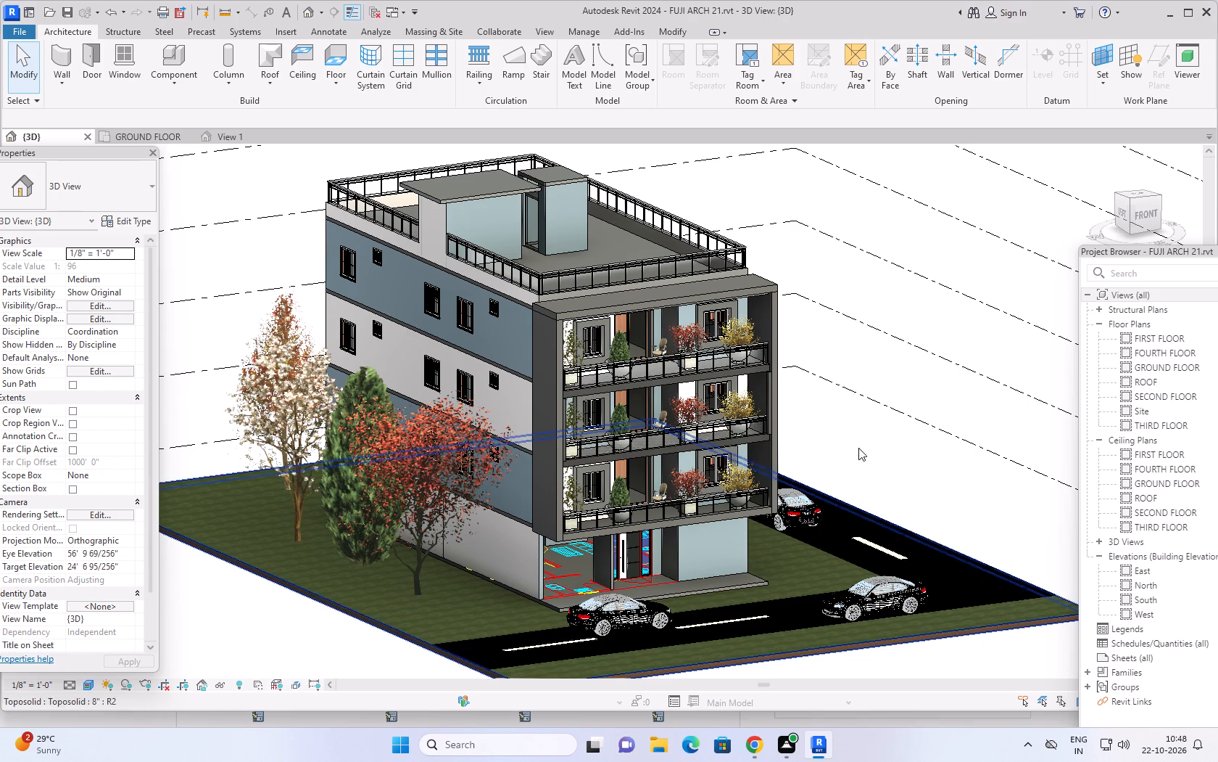
Examine the whole building, roof, balconies, trees and road layout from the front, above and the front-left corner in the 3D view.
scroll(835, 435, "down", 2)
middle_click_drag(869, 422, 805, 438)
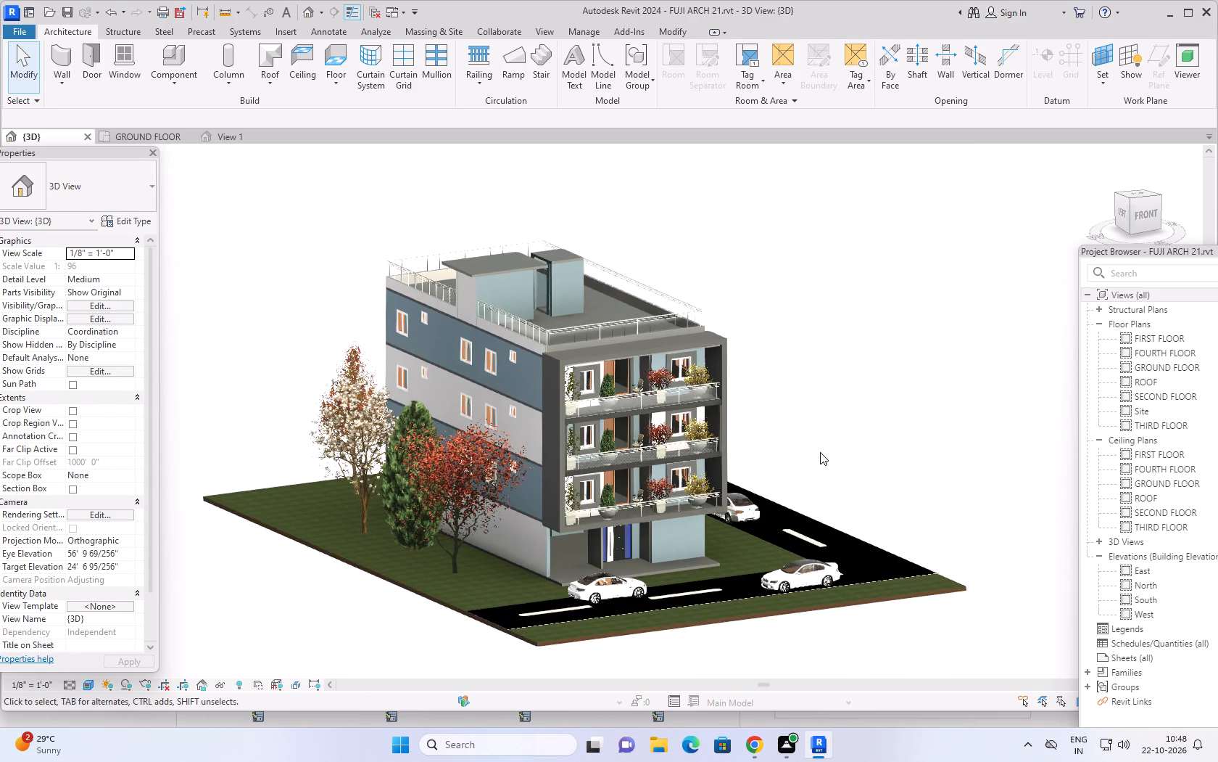
middle_click_drag(822, 441, 737, 471)
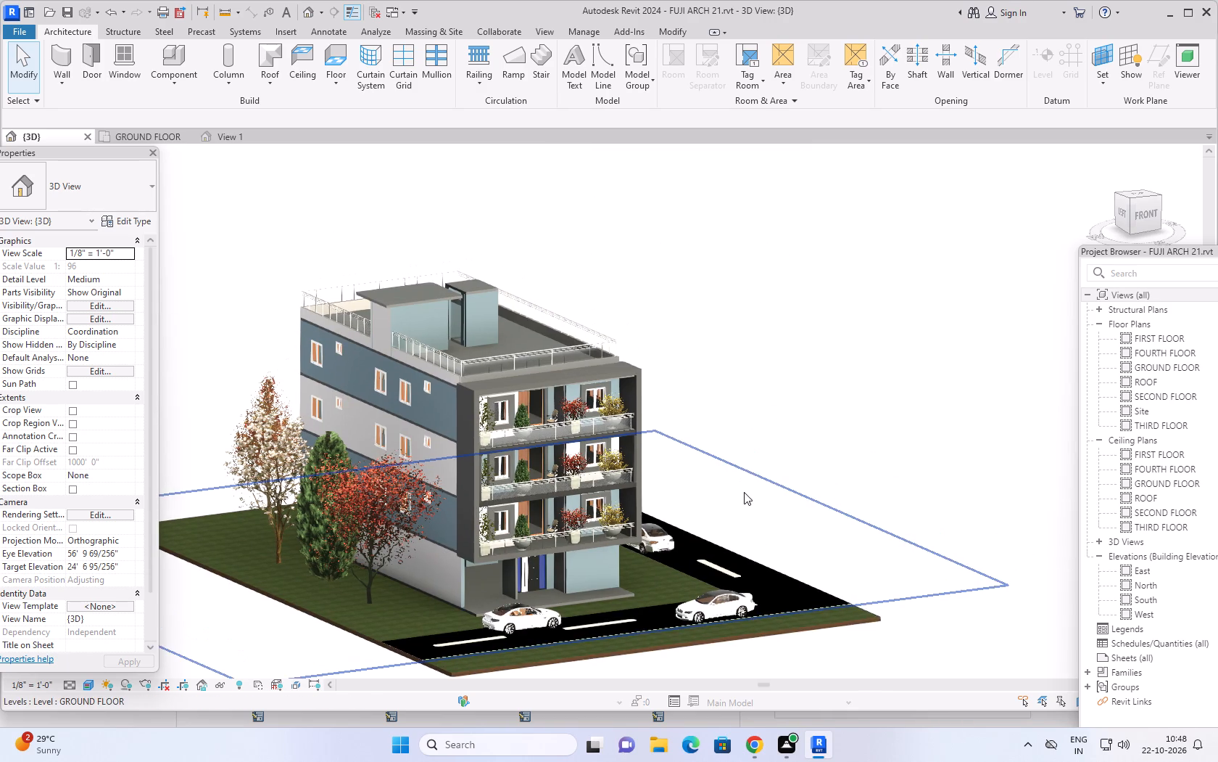
middle_click_drag(744, 494, 756, 489)
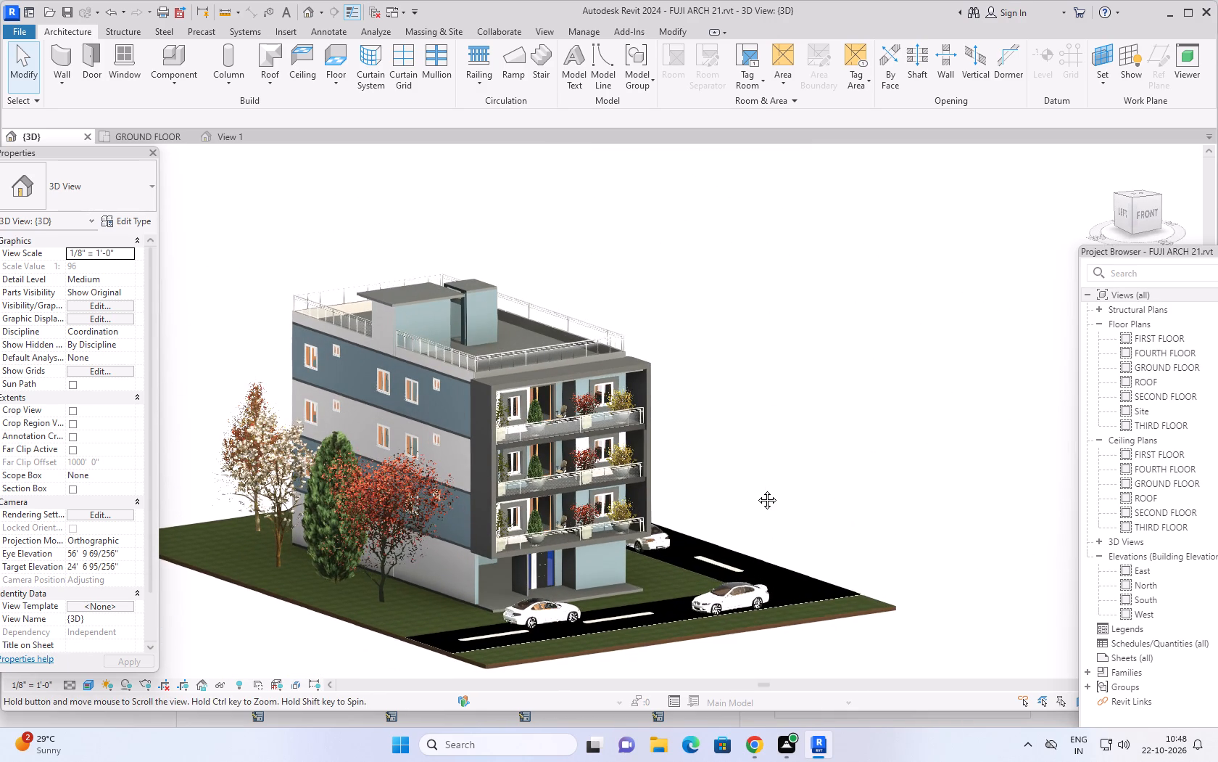
middle_click_drag(756, 489, 755, 497)
scroll(696, 541, "up", 2)
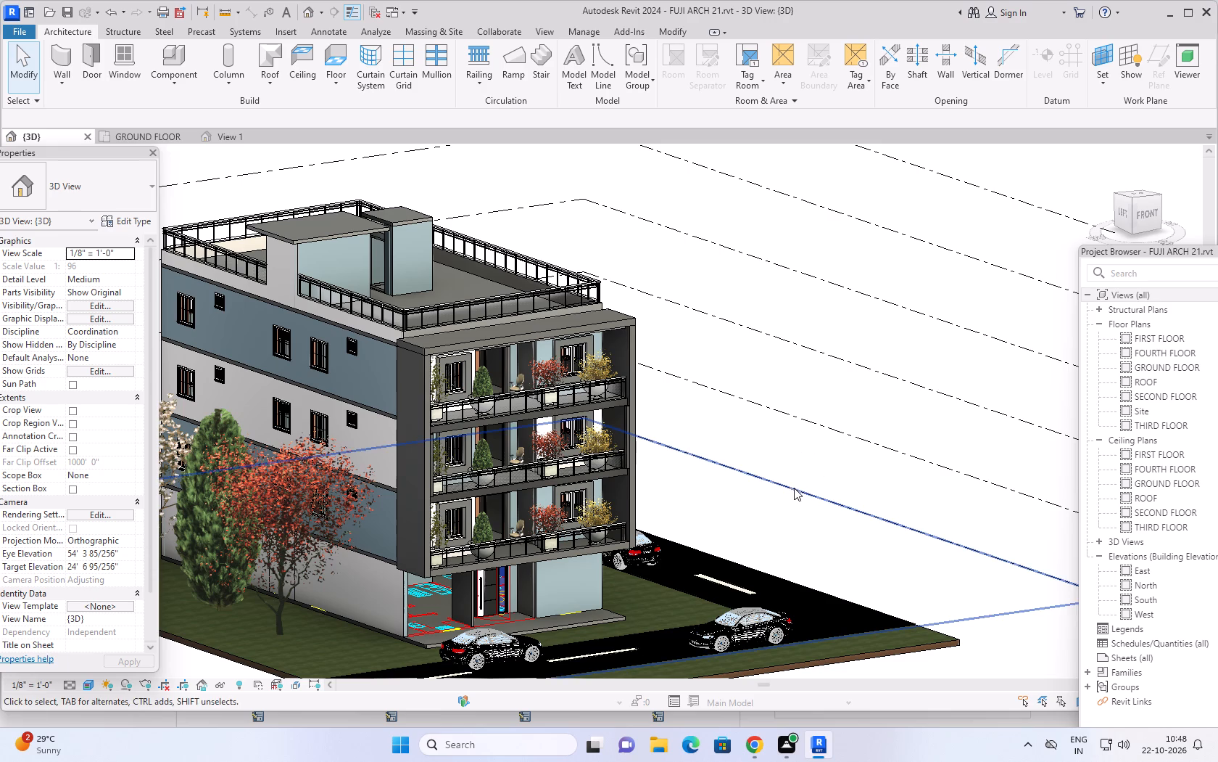
scroll(812, 496, "down", 1)
middle_click_drag(760, 512, 860, 472)
middle_click_drag(862, 488, 745, 627, "shift")
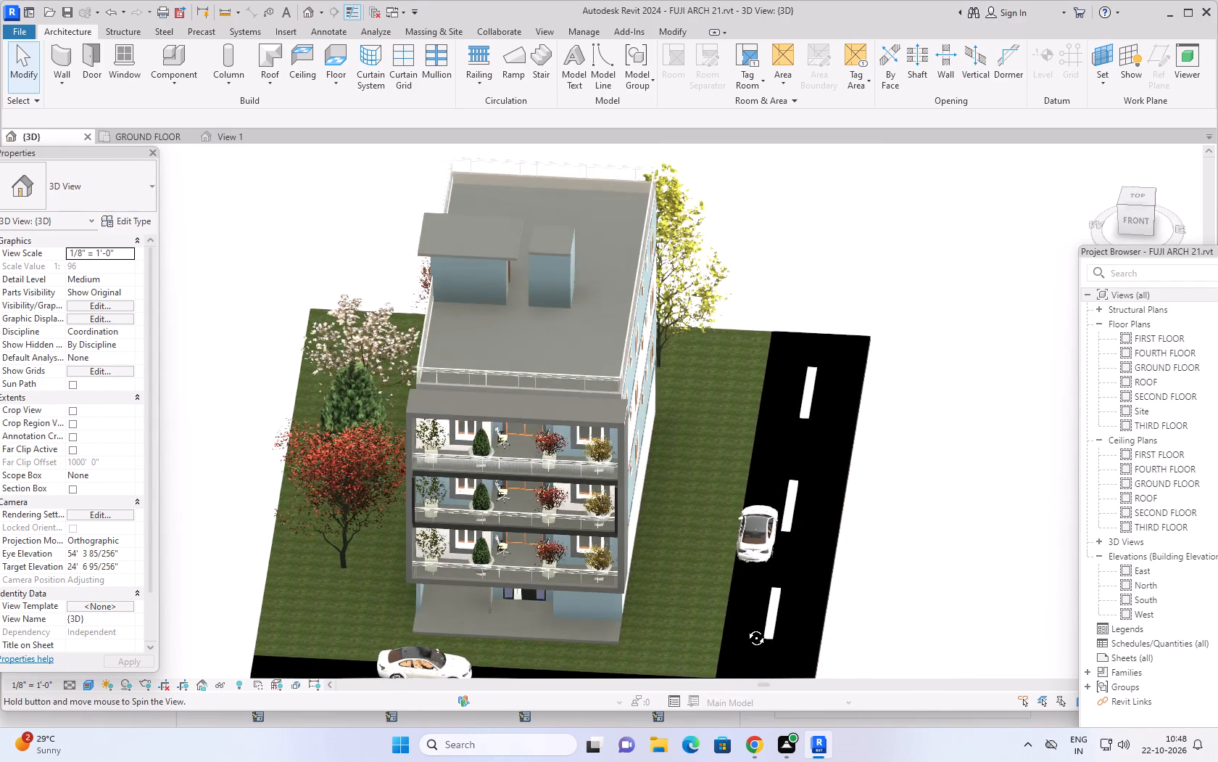
middle_click_drag(745, 627, 714, 552, "shift")
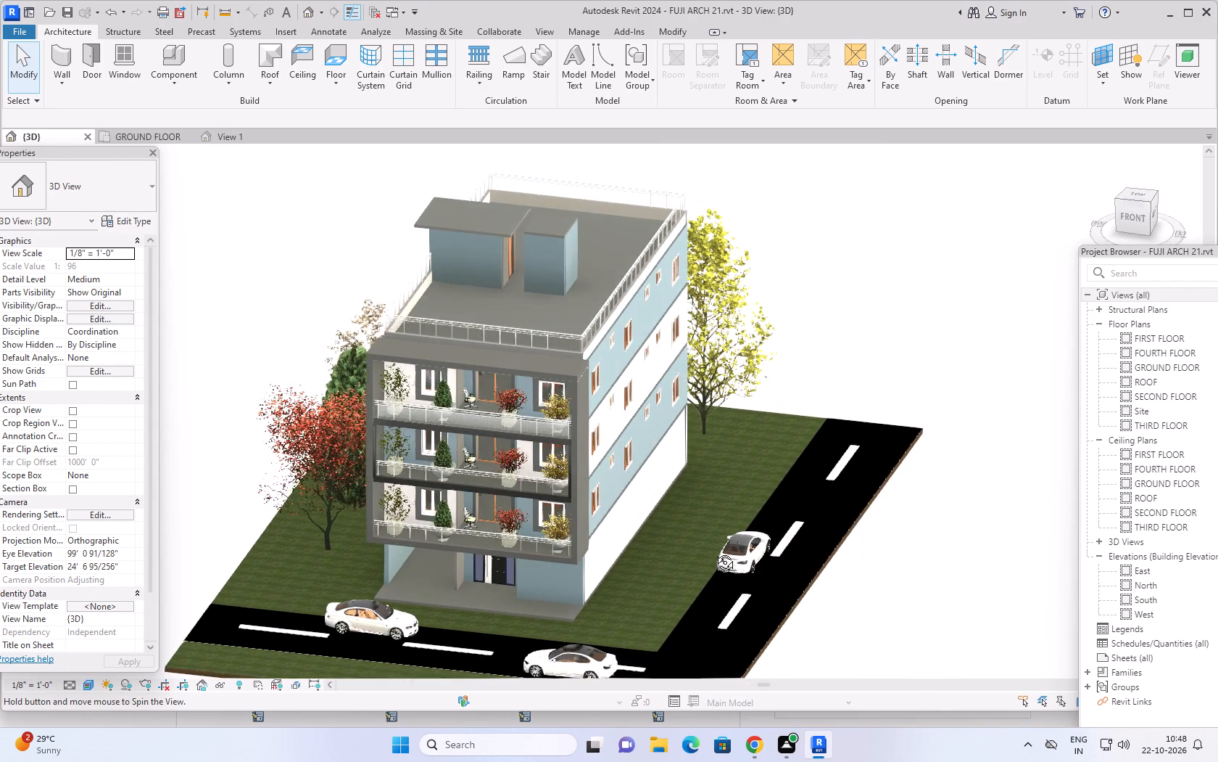
middle_click_drag(714, 552, 832, 540, "shift")
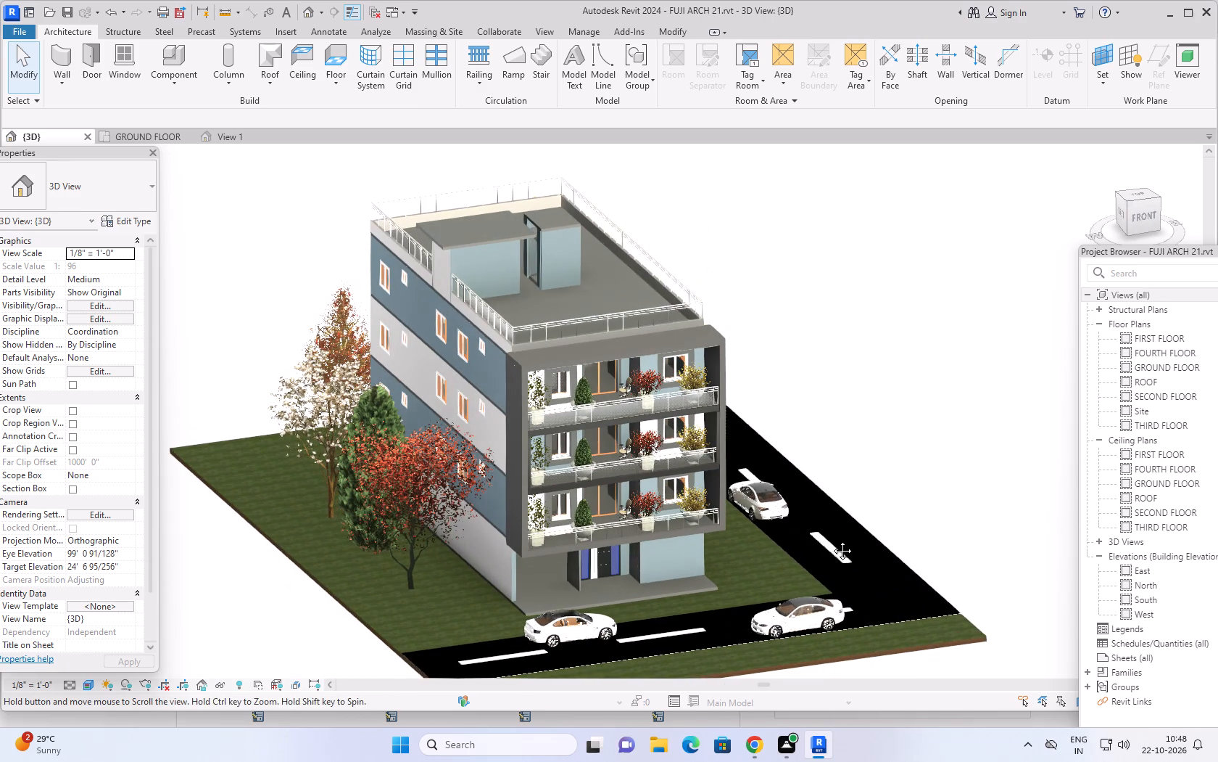
middle_click_drag(832, 540, 830, 540, "shift")
scroll(682, 644, "up", 5)
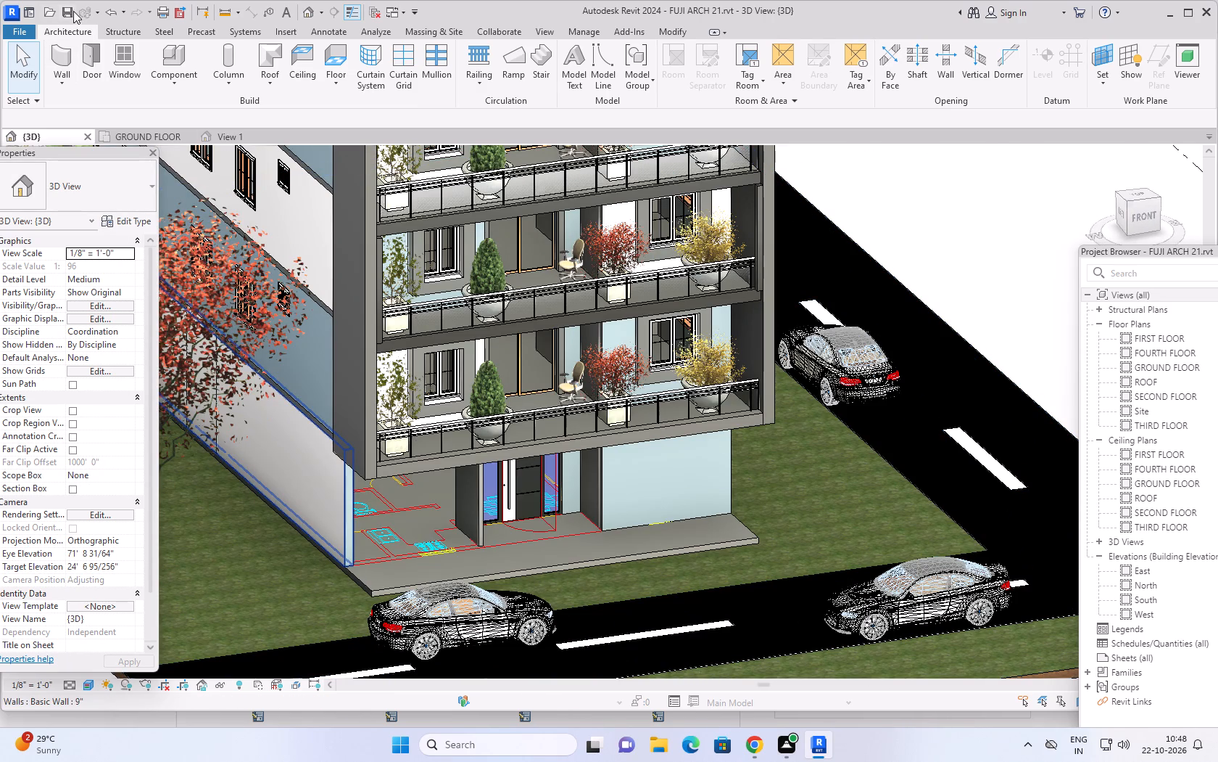
left_click(72, 28)
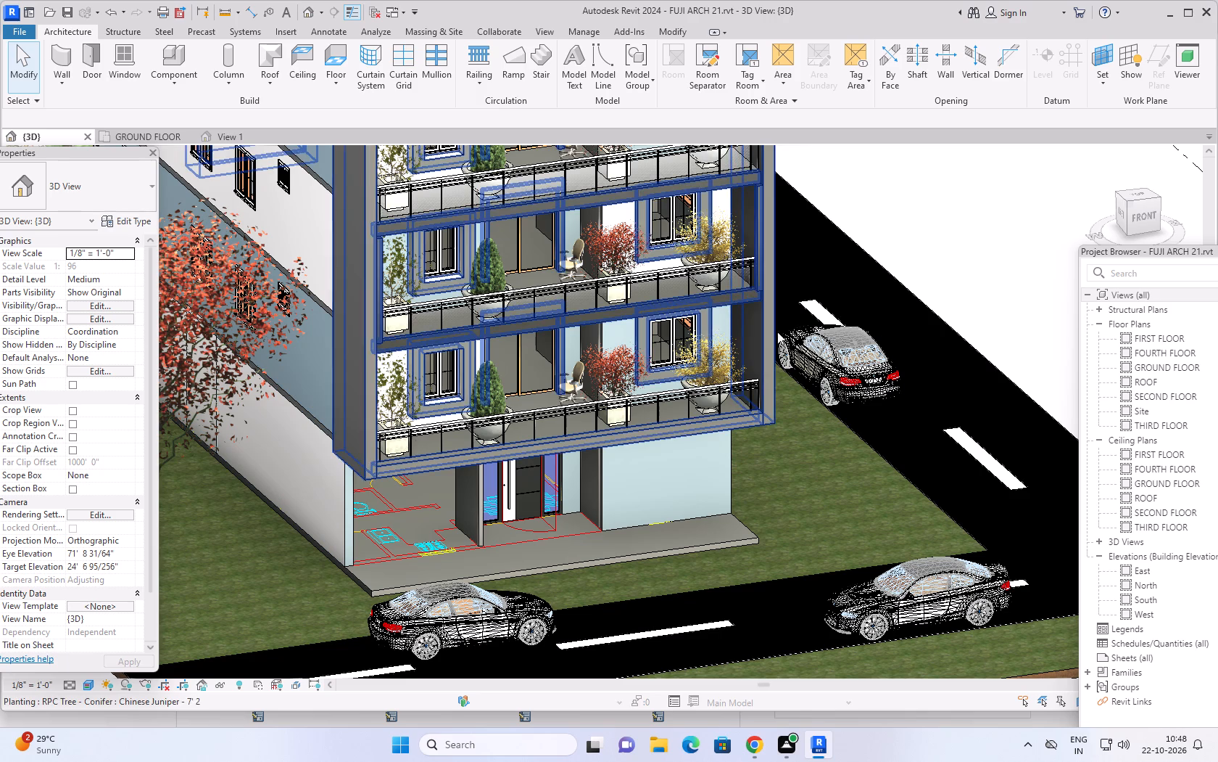
scroll(775, 478, "down", 4)
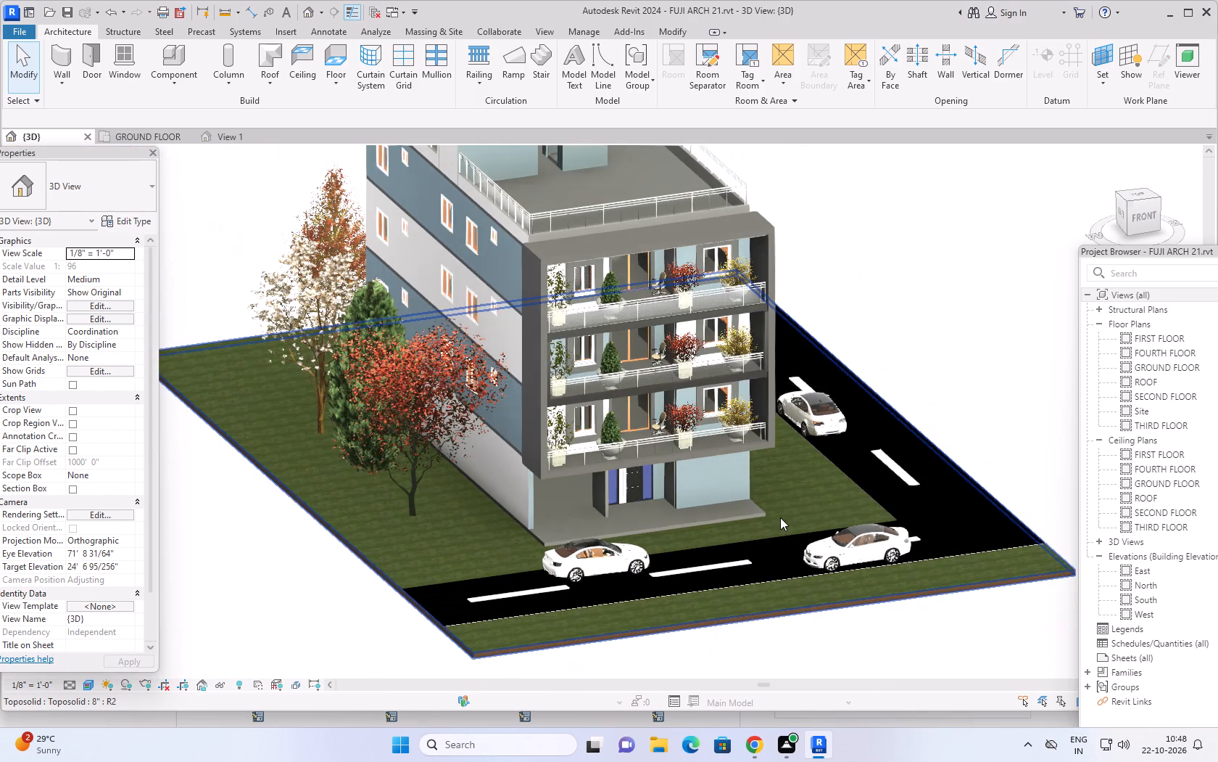
Examine the front road's end at the site edge, its lane markings, the parked cars and the ground-floor entrance up close.
middle_click_drag(782, 522, 847, 493, "shift")
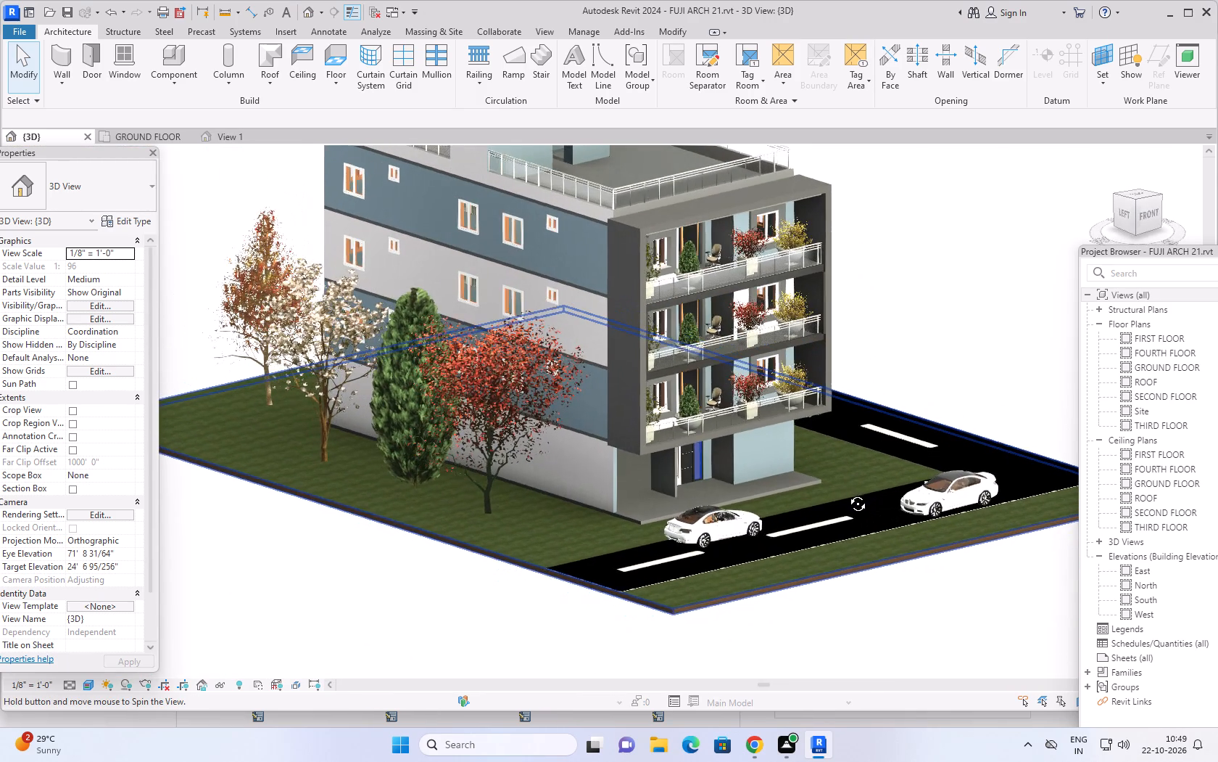
middle_click_drag(847, 493, 851, 494, "shift")
scroll(647, 589, "up", 8)
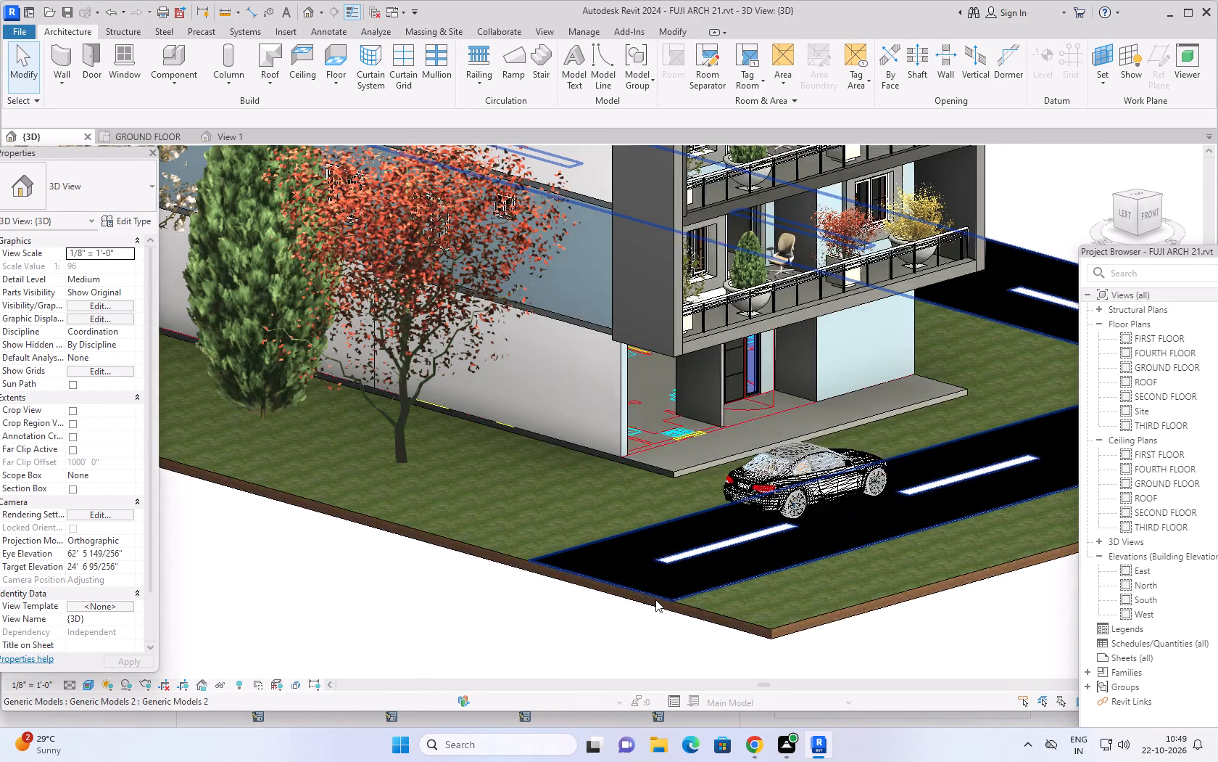
scroll(666, 594, "up", 5)
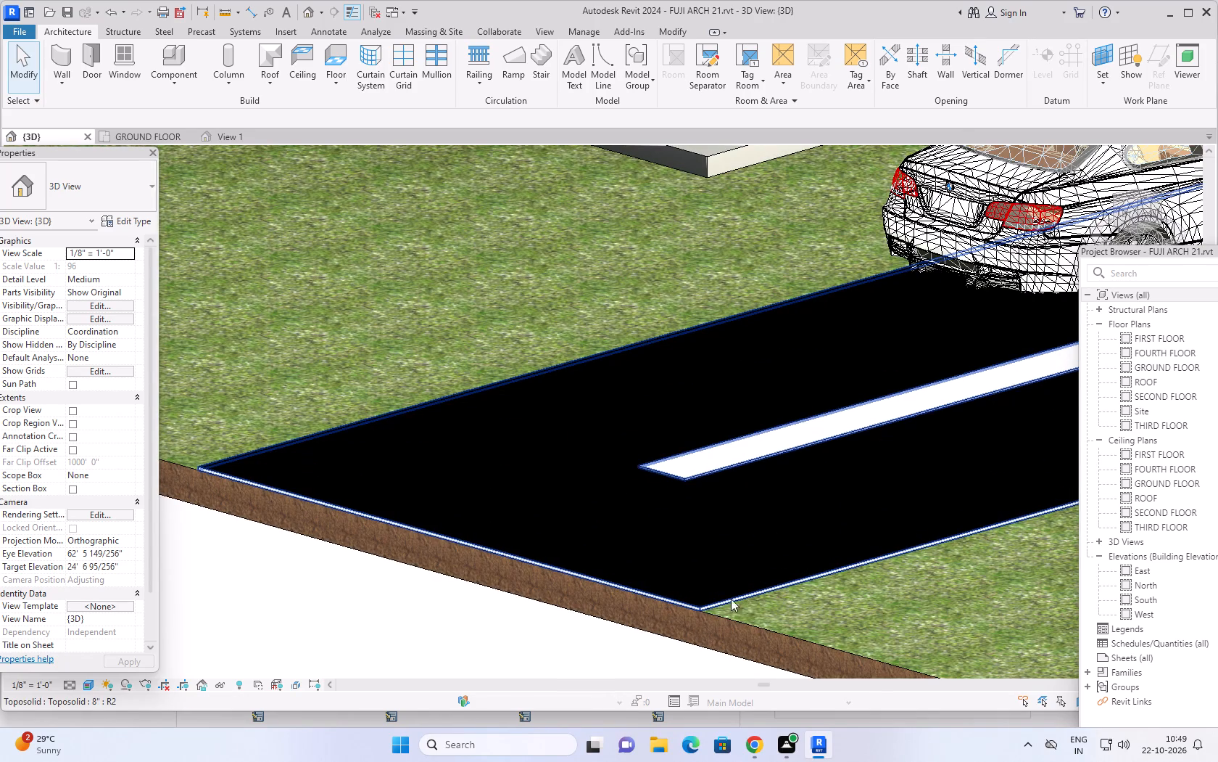
scroll(771, 583, "down", 7)
scroll(855, 560, "down", 3)
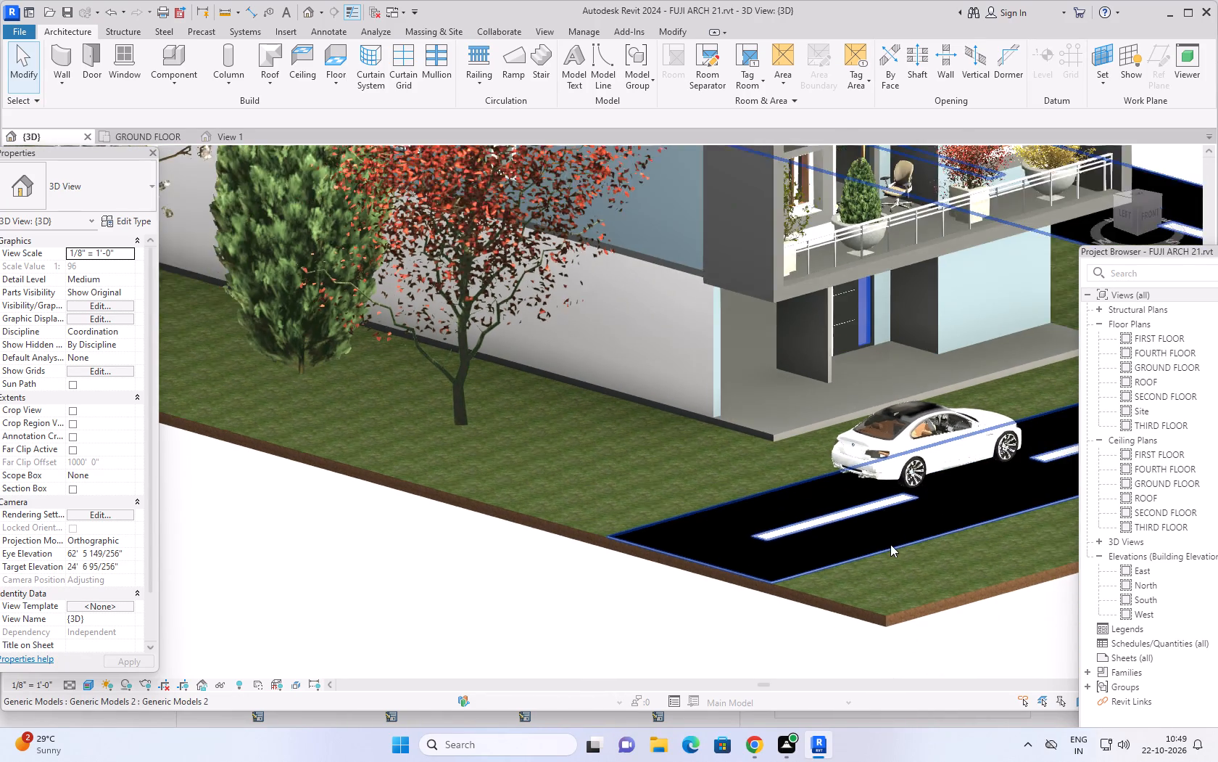
middle_click_drag(940, 518, 729, 588)
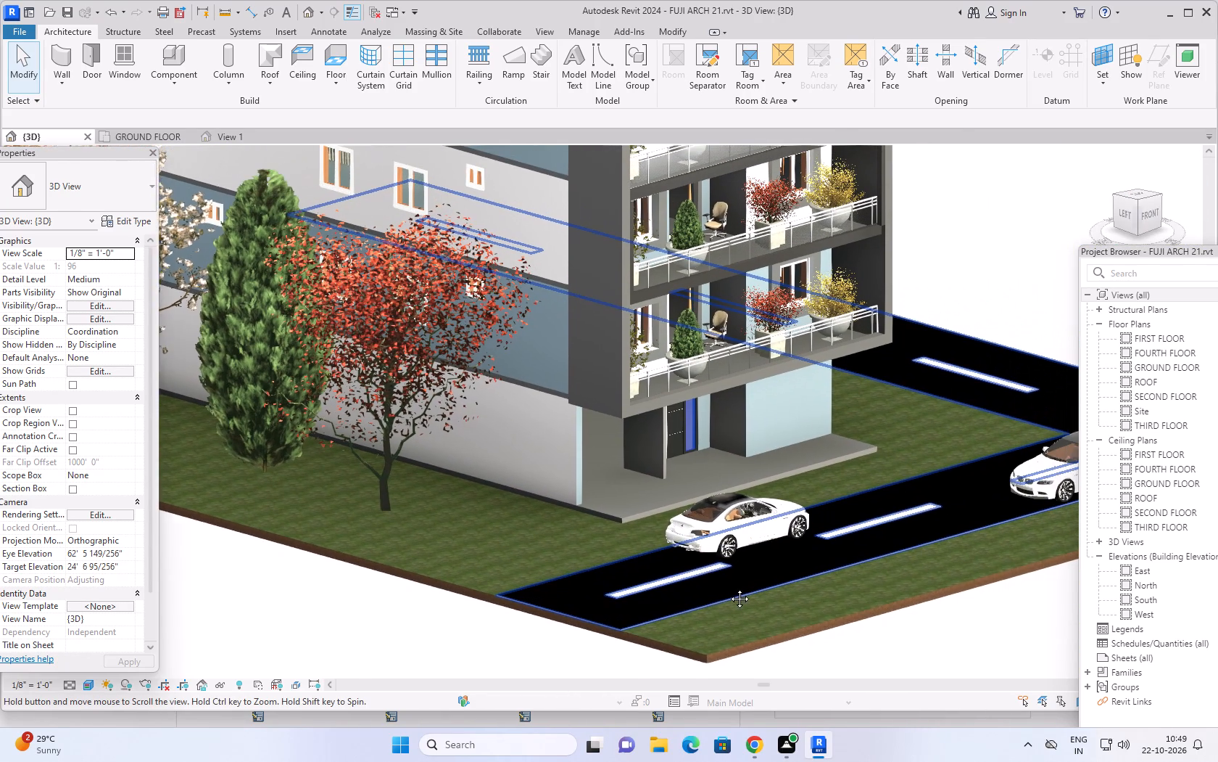
middle_click_drag(729, 588, 702, 596)
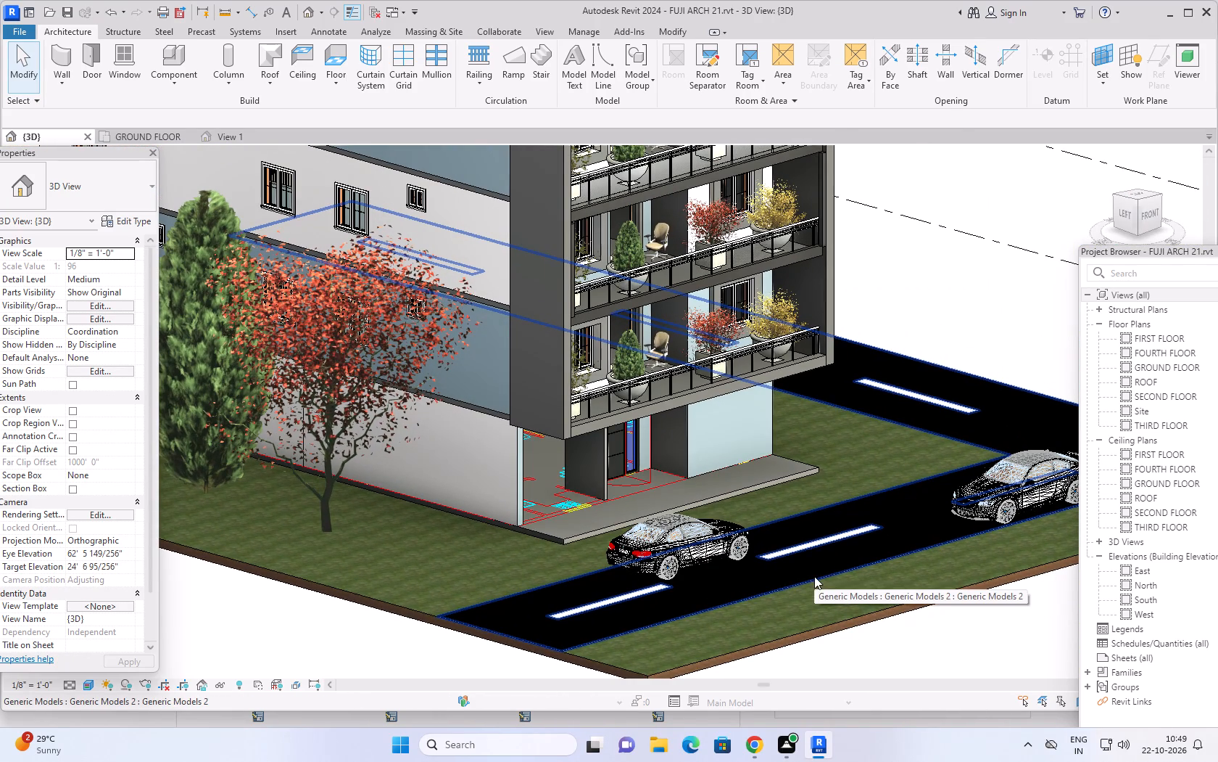
middle_click_drag(822, 578, 732, 524, "shift")
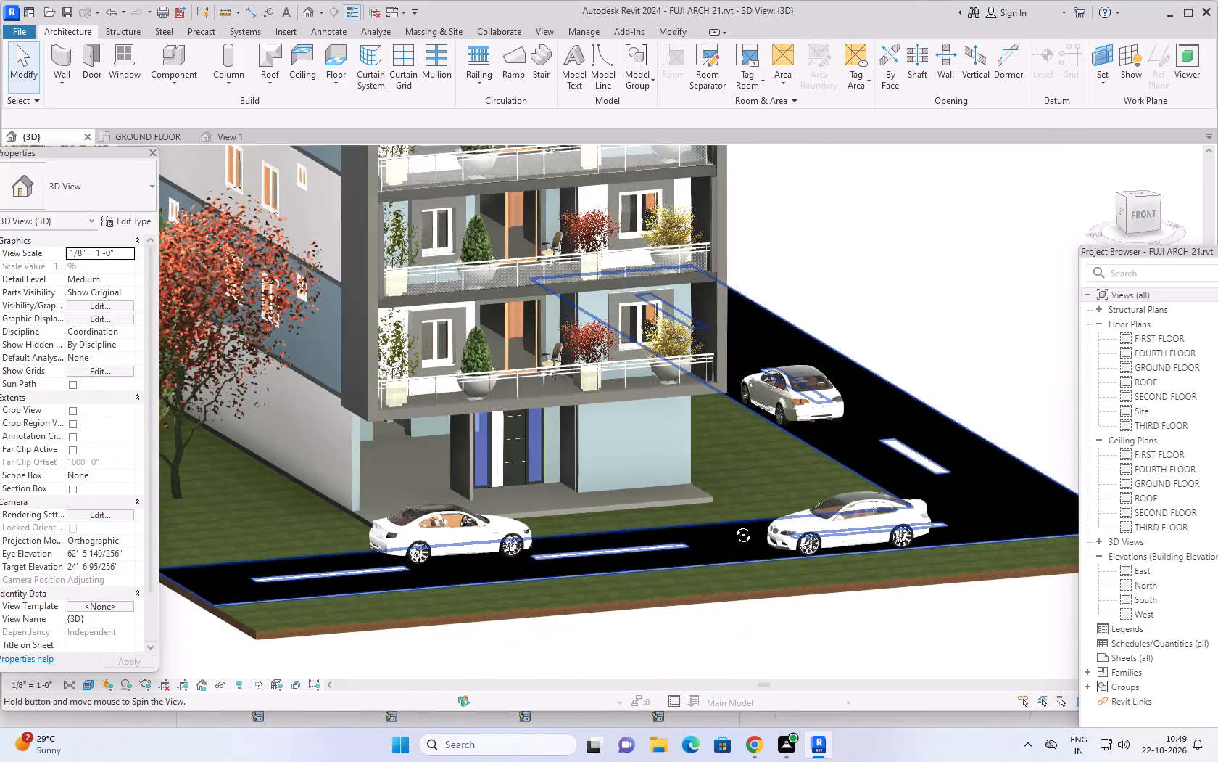
middle_click_drag(732, 524, 731, 517, "shift")
scroll(731, 517, "up", 1, "shift")
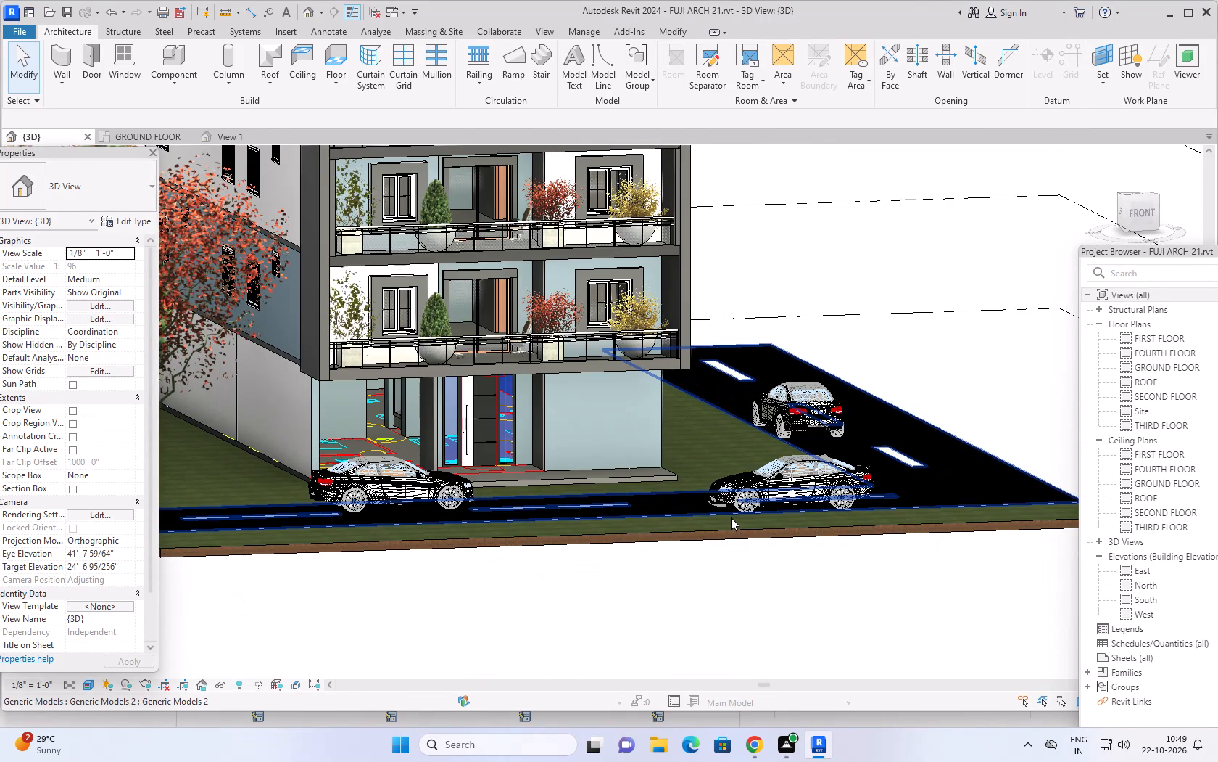
middle_click_drag(696, 425, 781, 530)
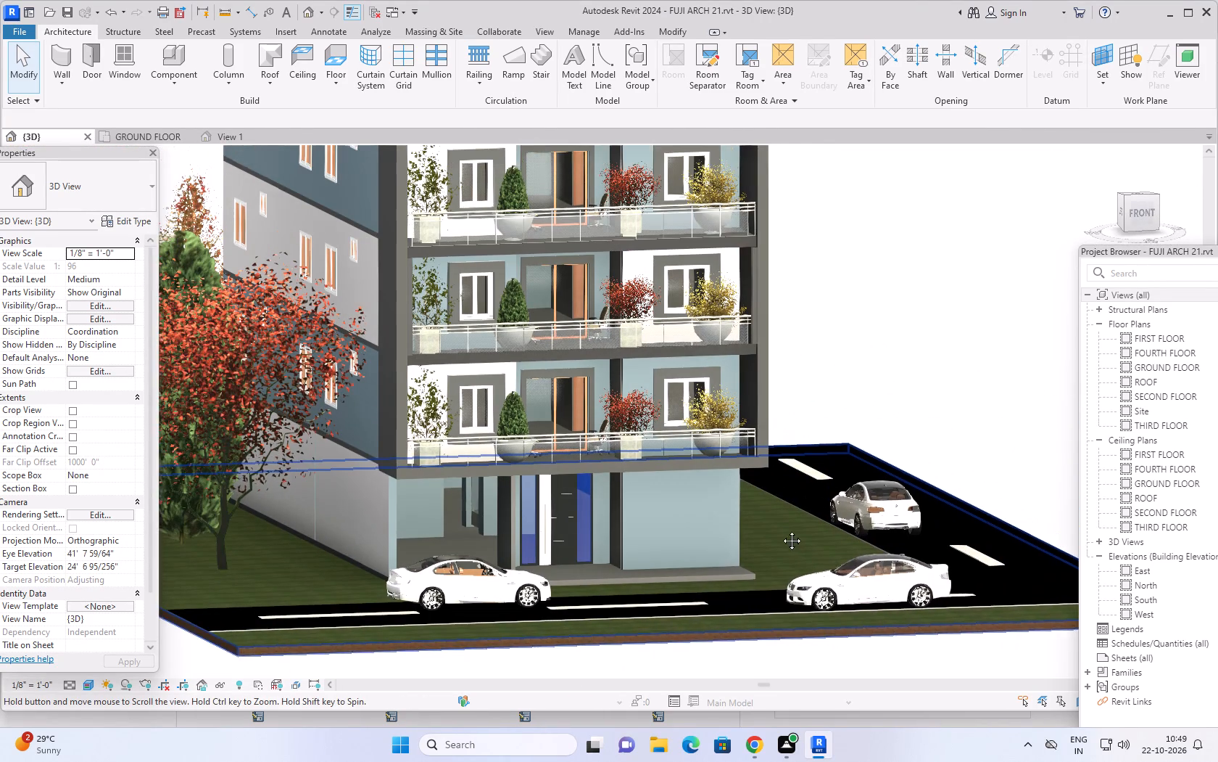
middle_click_drag(781, 530, 795, 535)
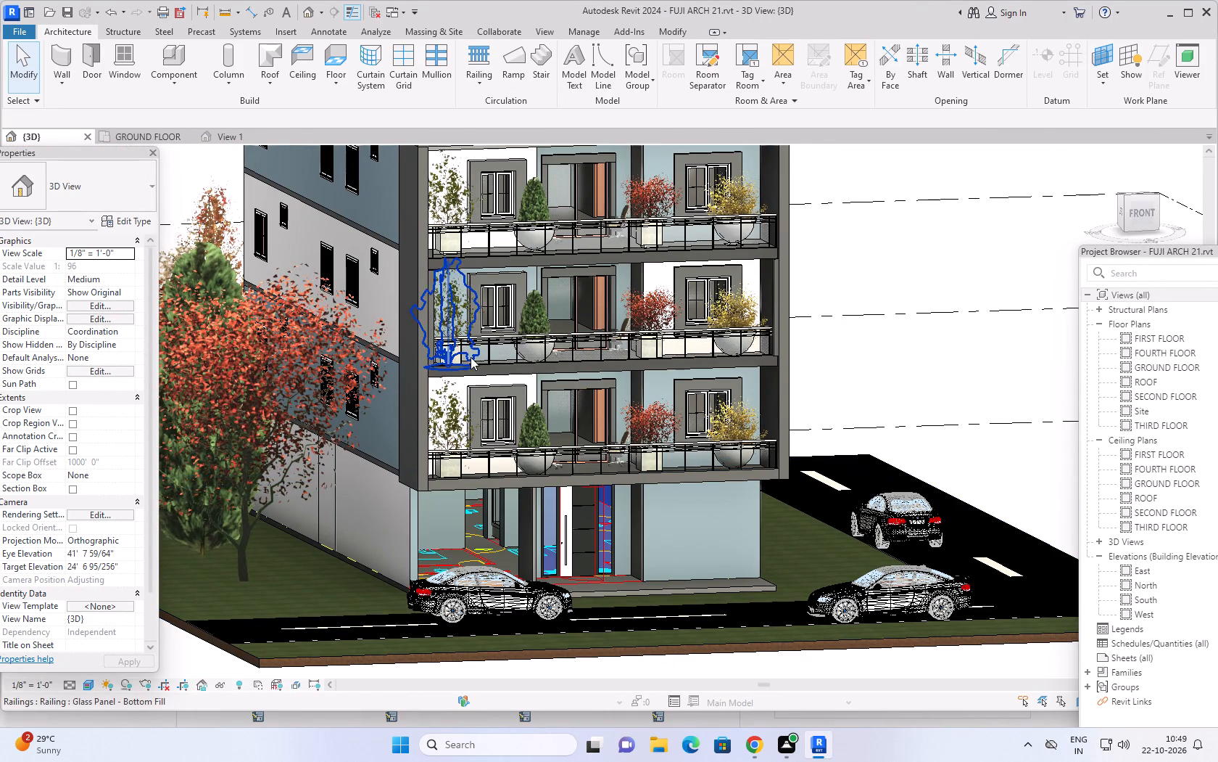
Frame the entire building and site from slightly left of the front in the 3D view for the rendering.
scroll(645, 420, "down", 1)
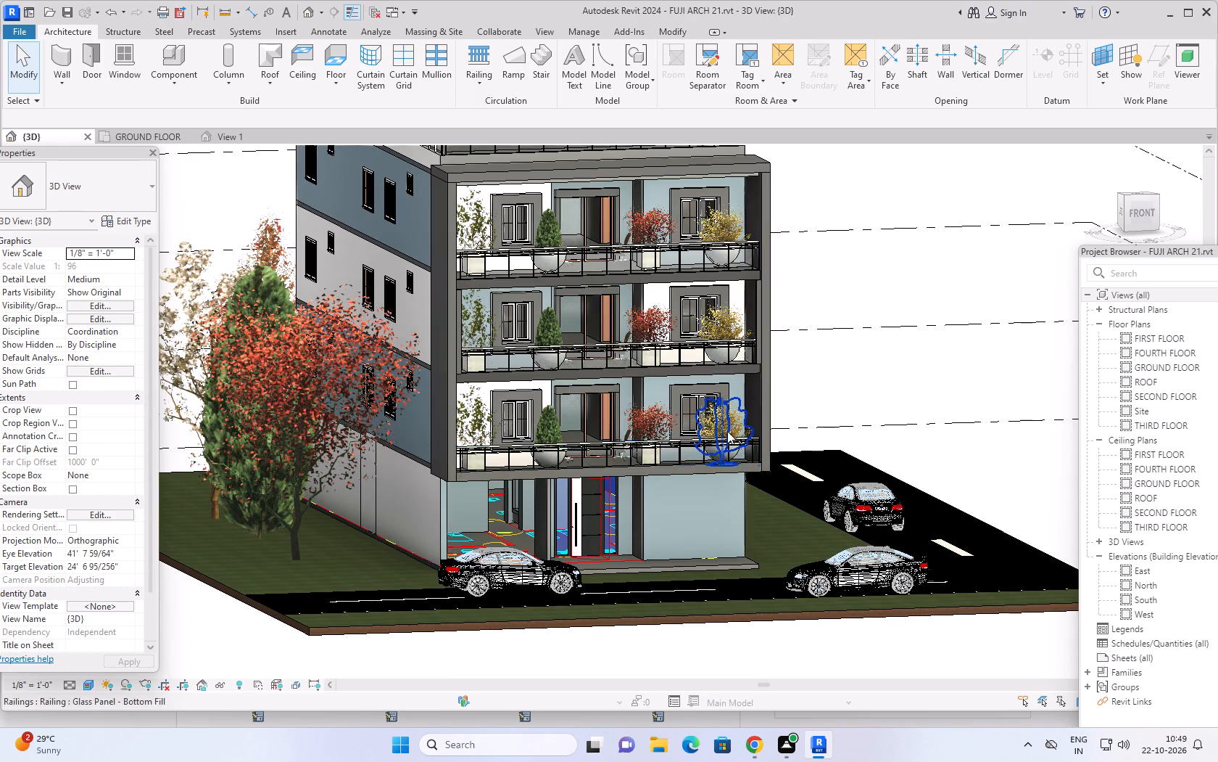
scroll(663, 464, "down", 1)
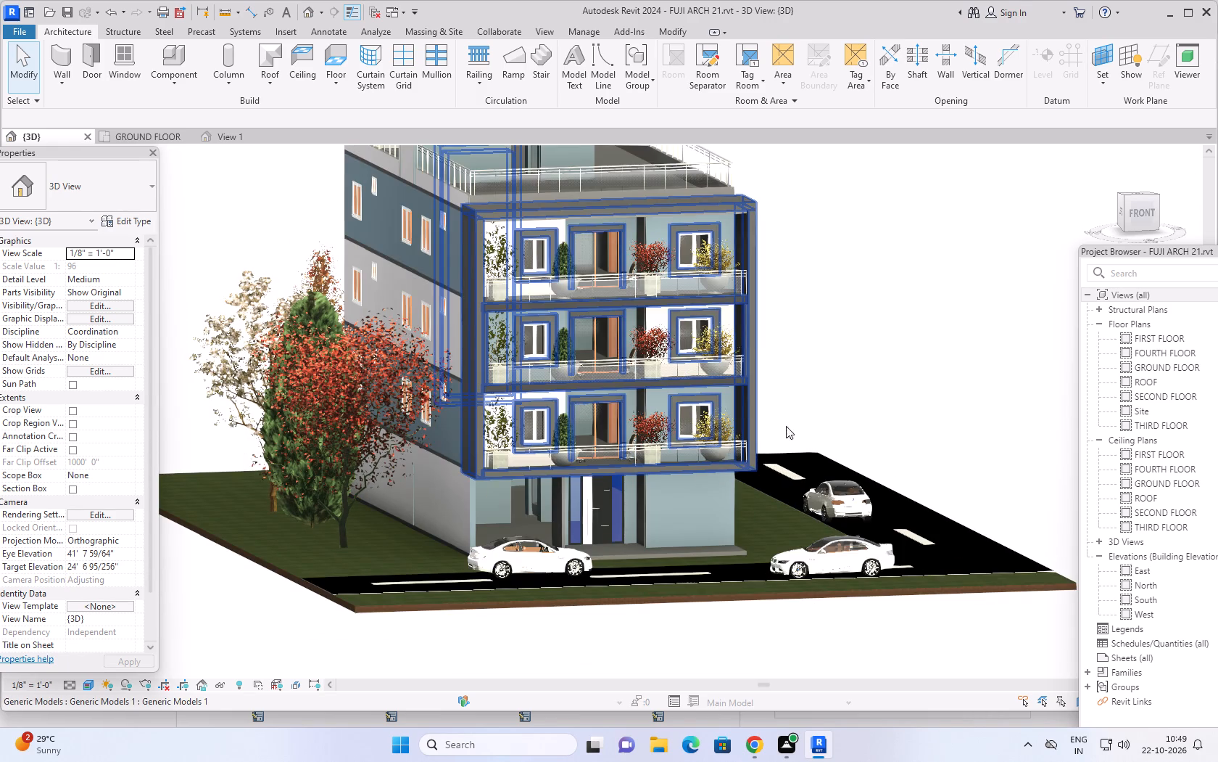
middle_click_drag(820, 370, 898, 438)
middle_click_drag(892, 439, 853, 434, "shift")
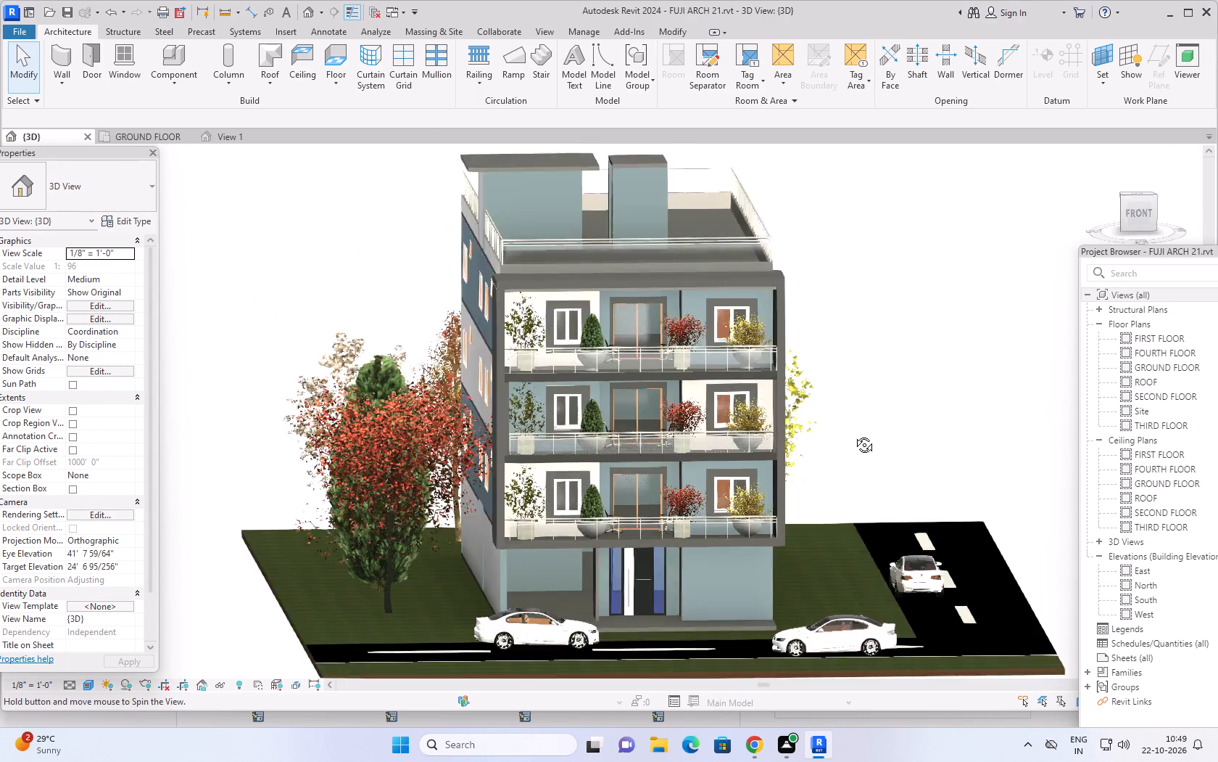
middle_click_drag(853, 434, 869, 425, "shift")
scroll(875, 429, "down", 2)
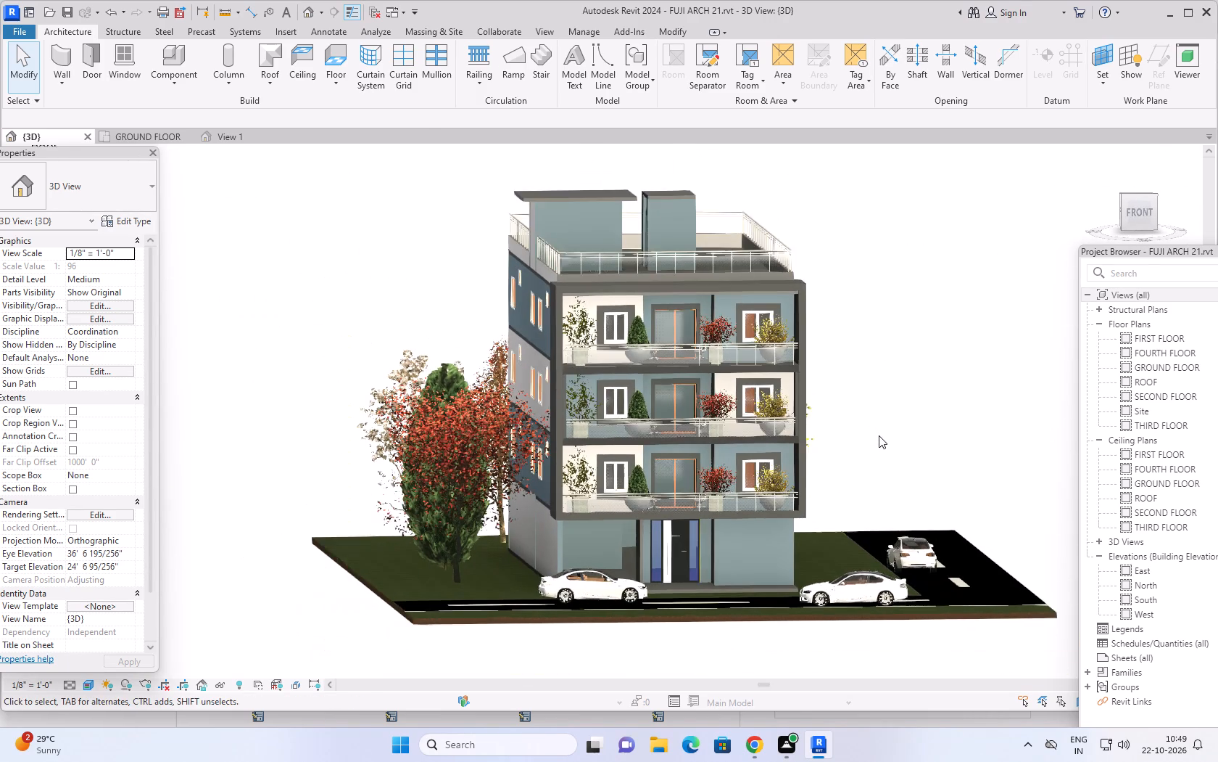
middle_click_drag(879, 443, 891, 446)
middle_click_drag(905, 371, 861, 374)
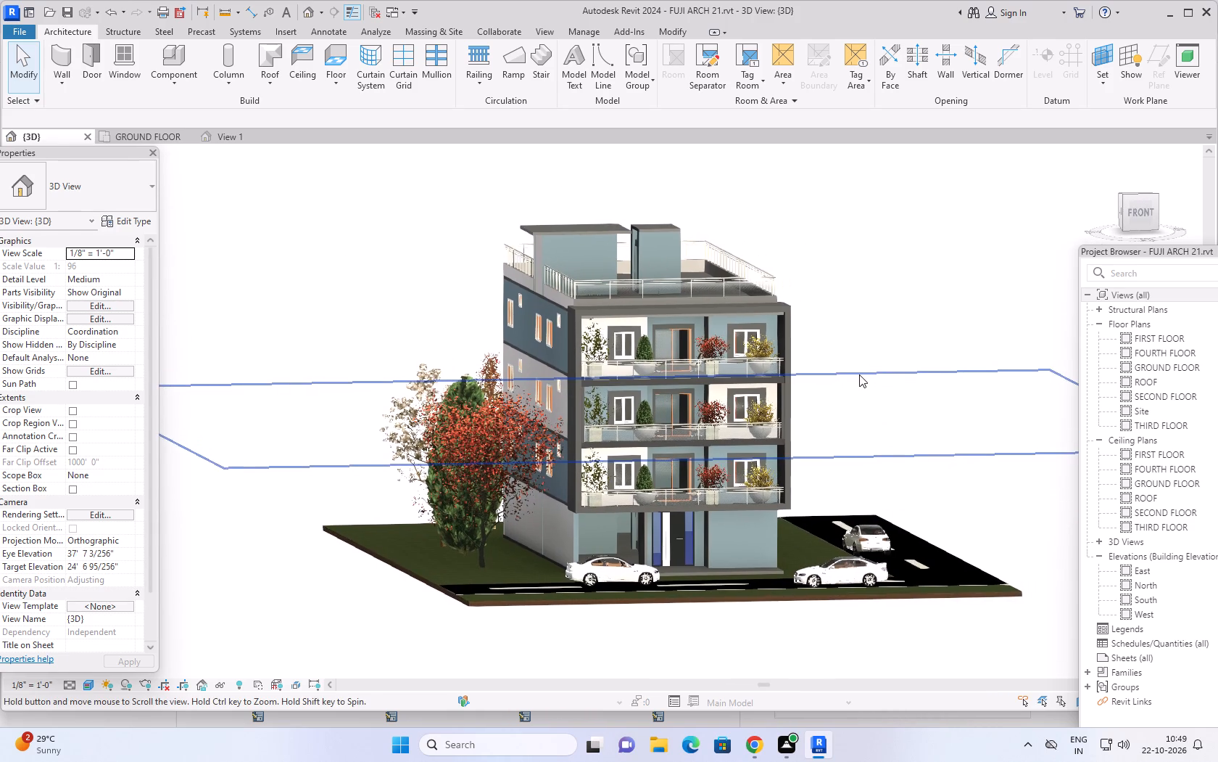
middle_click_drag(859, 374, 888, 381)
right_click_drag(859, 376, 879, 381, "shift")
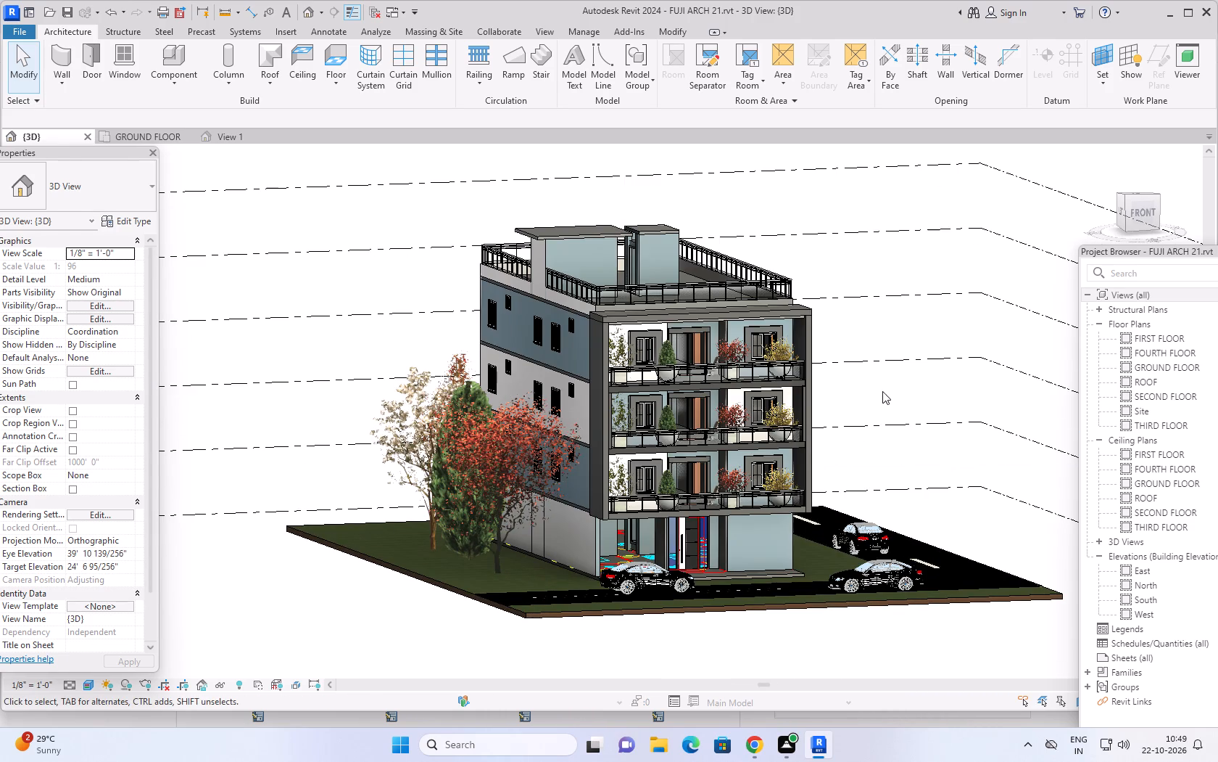
Open the Rendering settings and set the quality to Medium and the output resolution to Printer at 300 DPI.
type("rr")
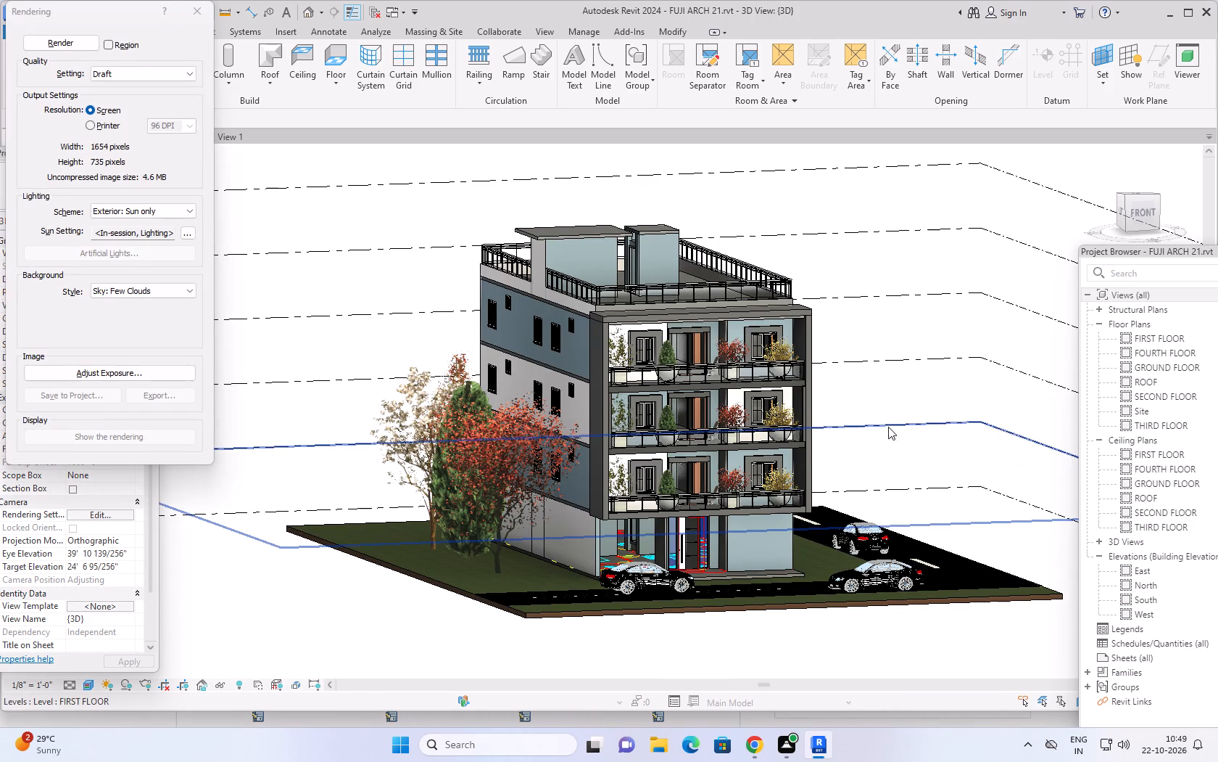
left_click(136, 75)
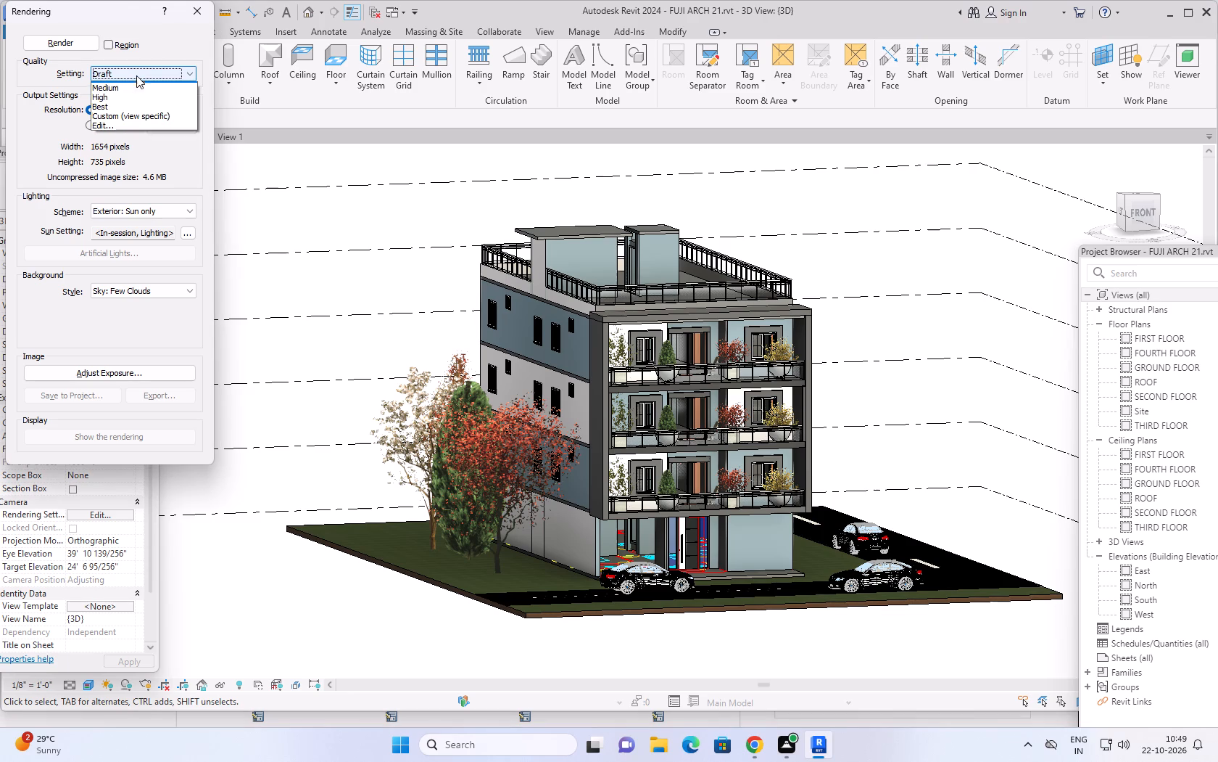
left_click(137, 93)
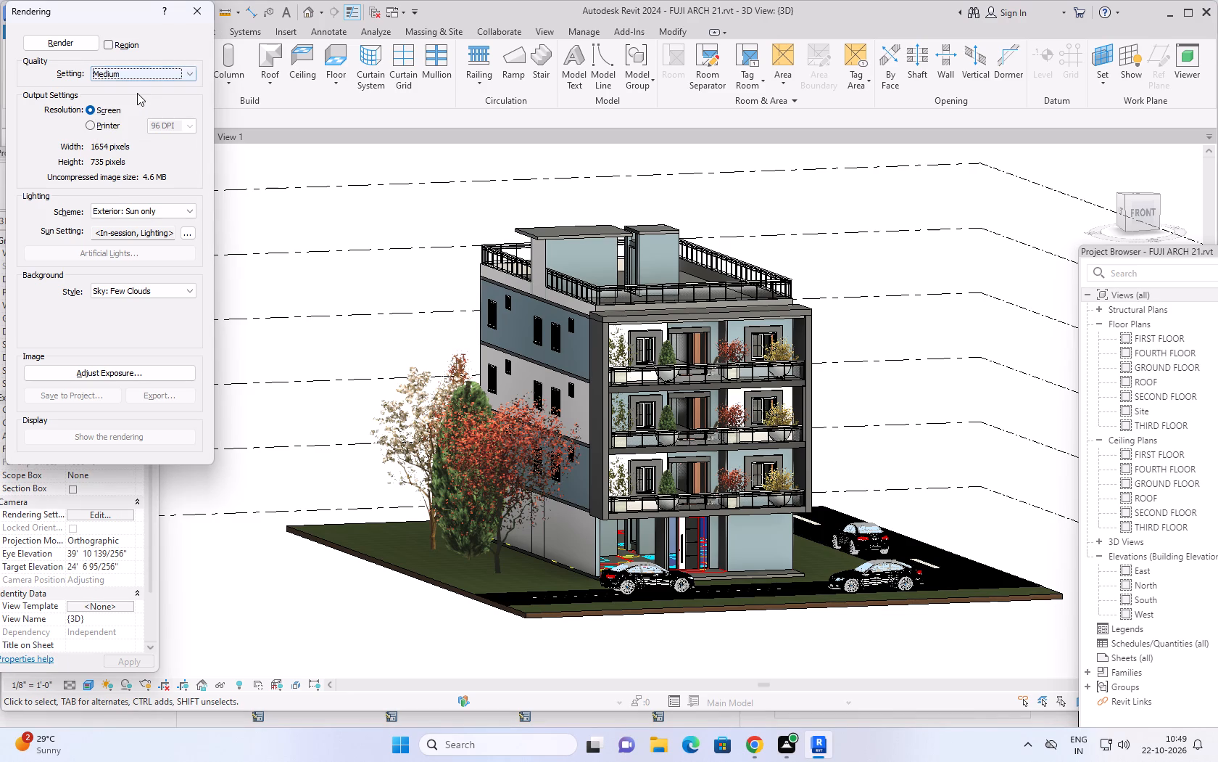
left_click(89, 125)
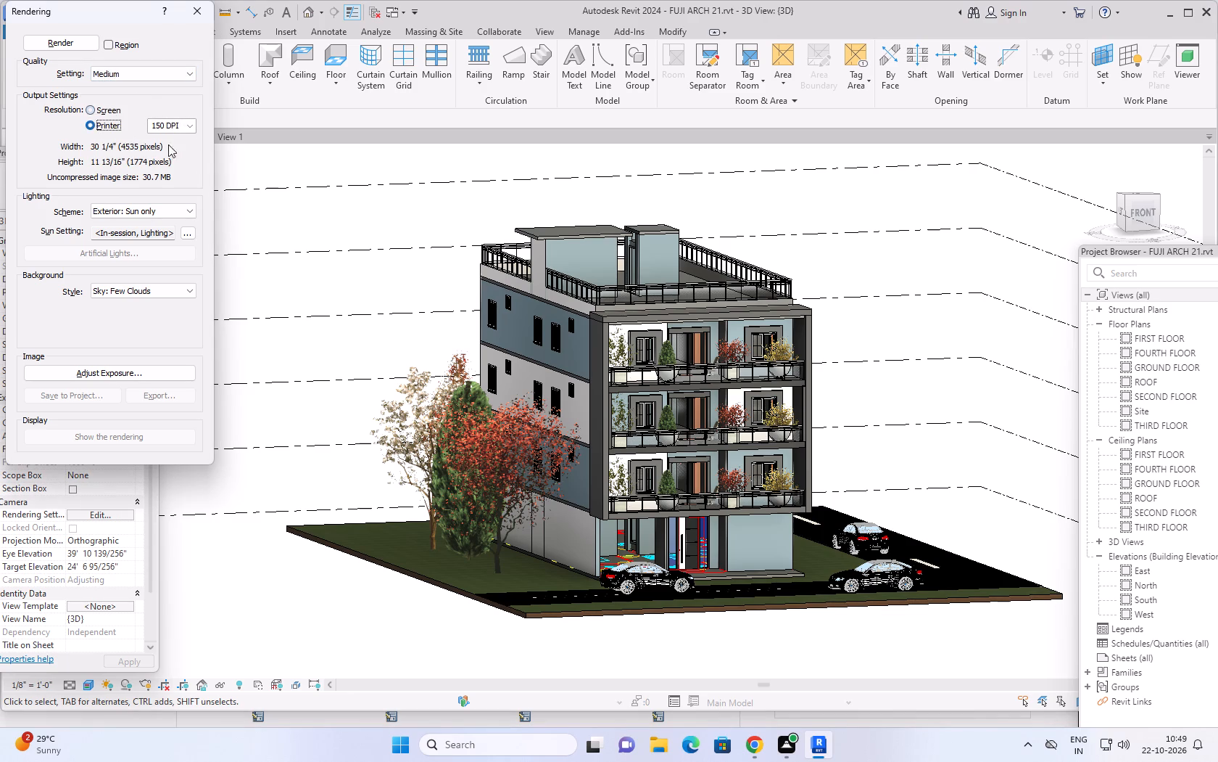
left_click(182, 128)
left_click(190, 124)
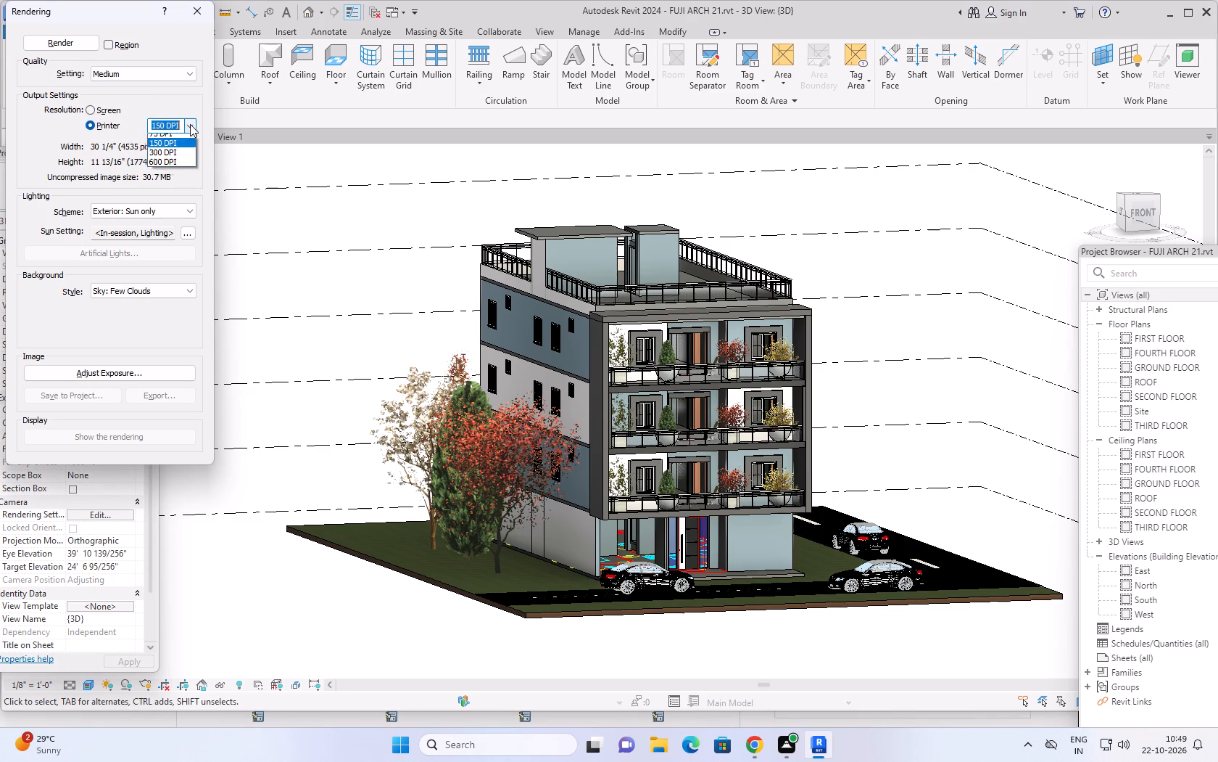
left_click(179, 155)
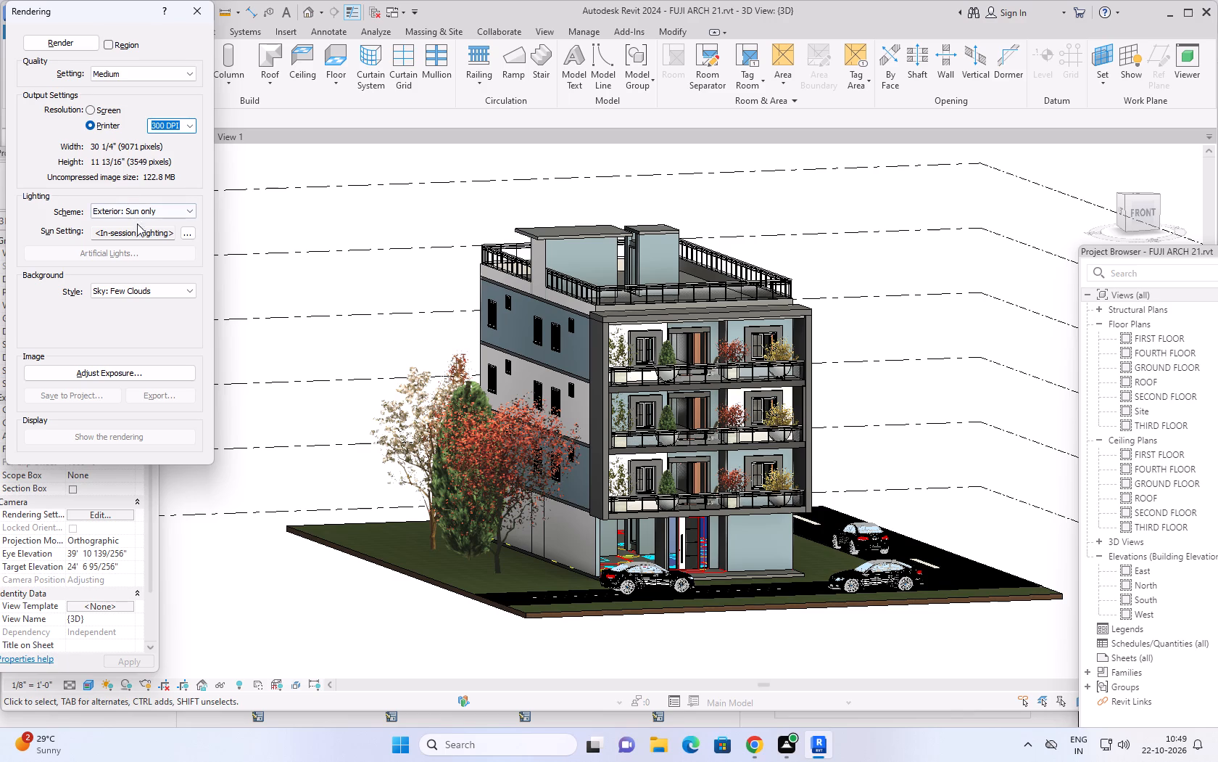
Keep the lighting scheme at Exterior: Sun only, set the background to Sky: No Clouds, and start rendering the view.
left_click(181, 211)
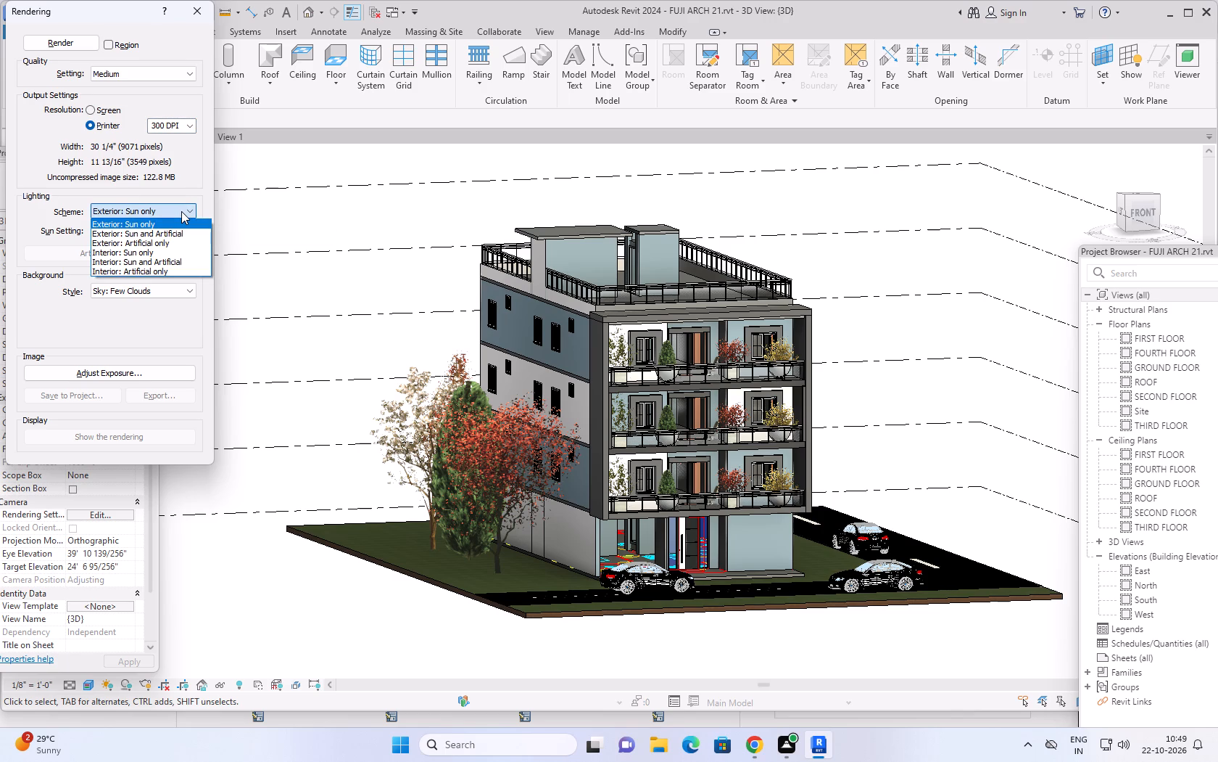
left_click(170, 223)
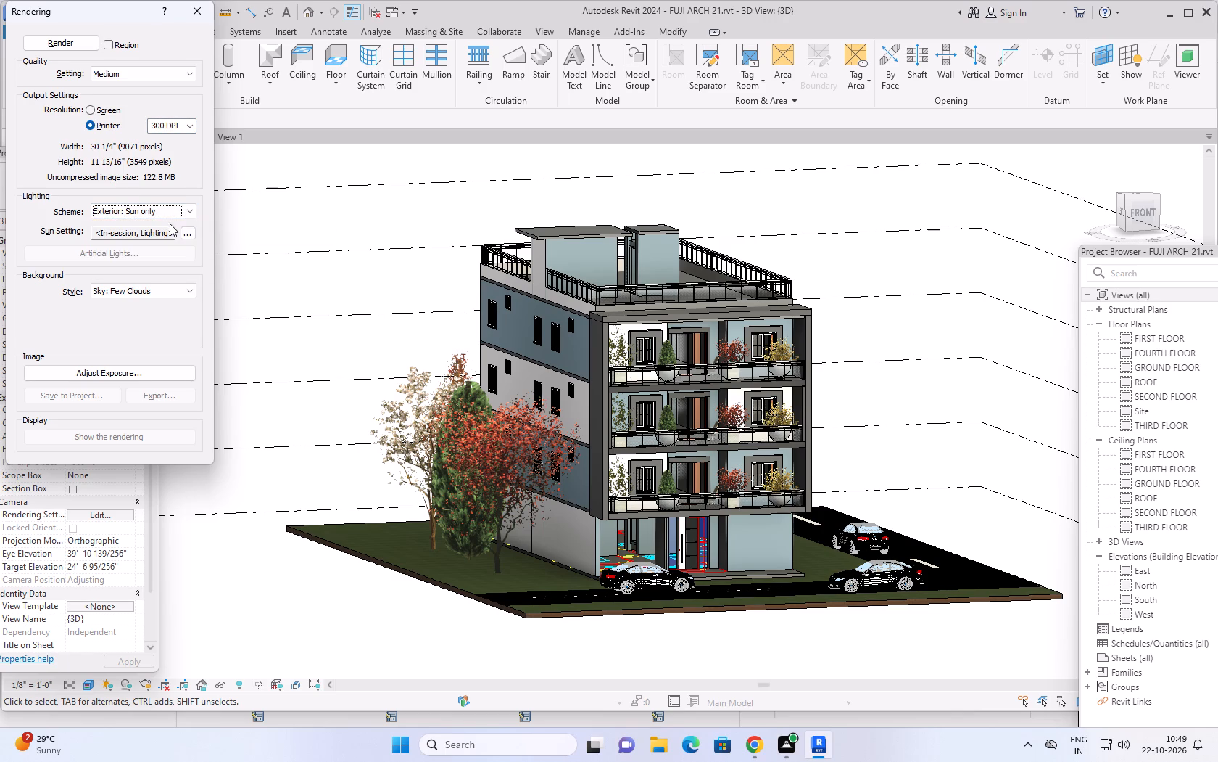
left_click(170, 290)
left_click(157, 307)
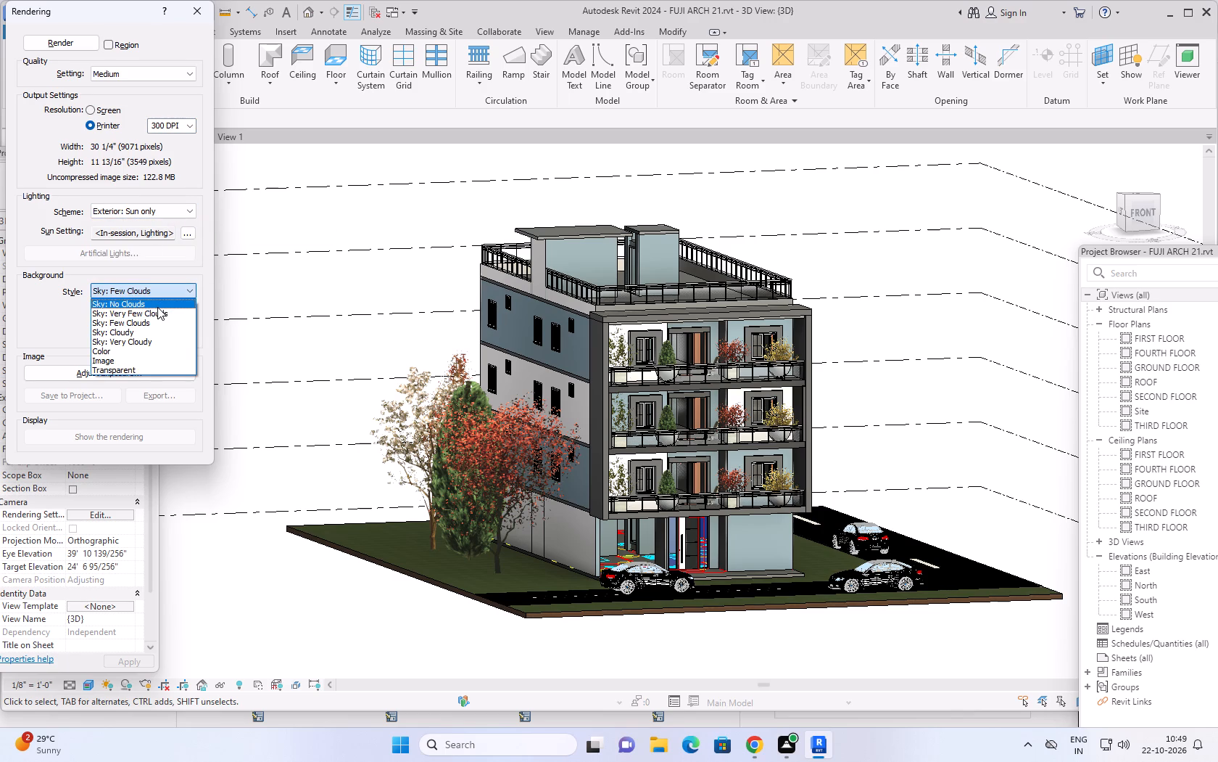
scroll(111, 353, "down", 1)
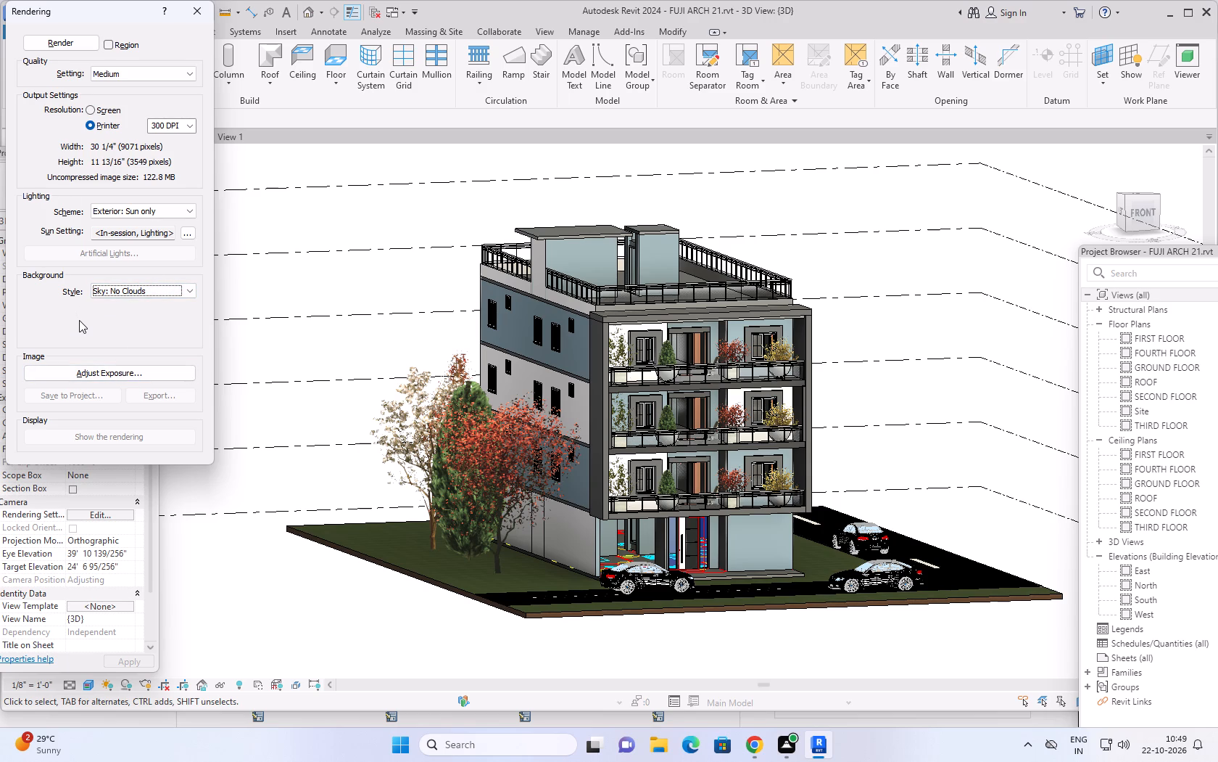
left_click(61, 41)
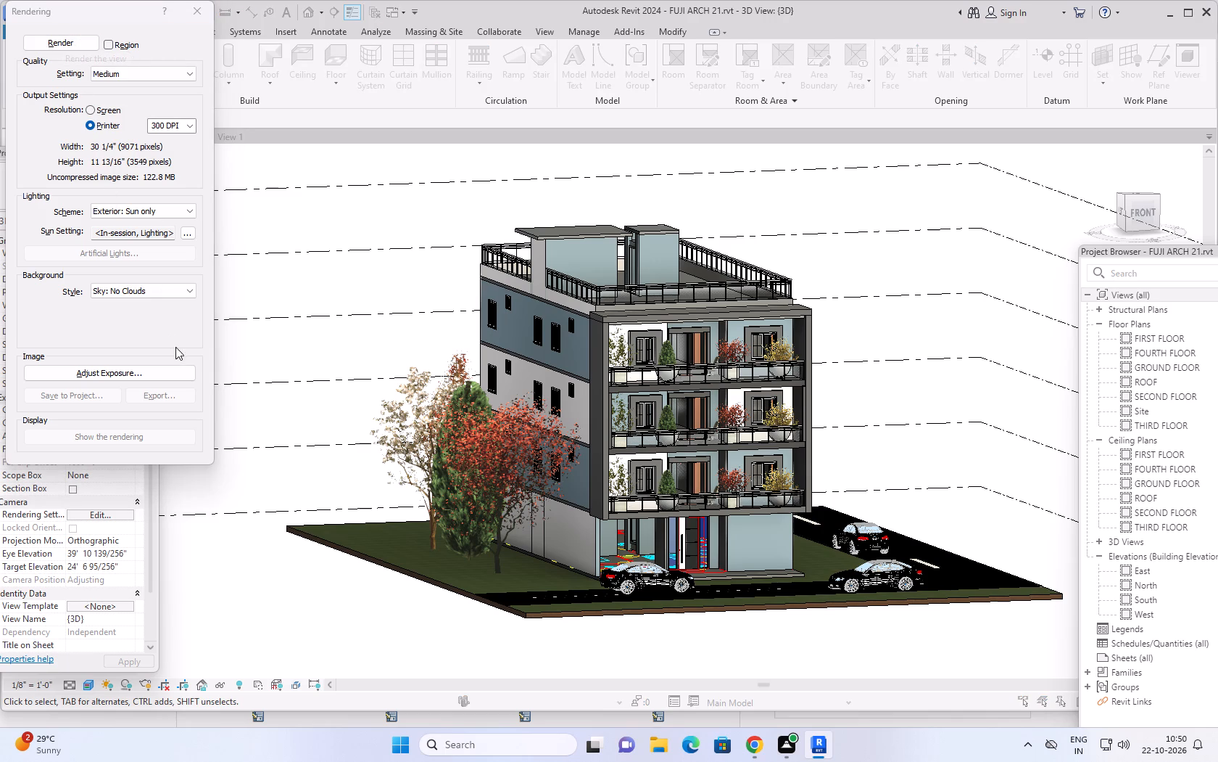
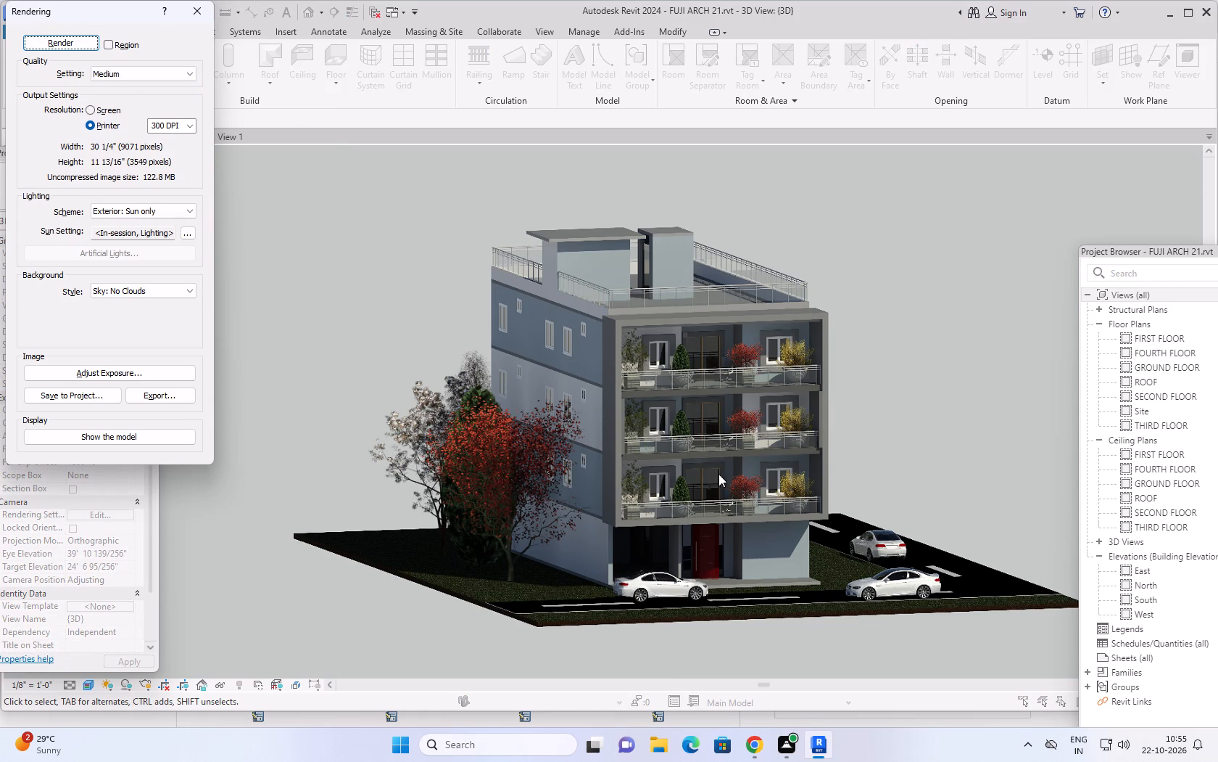
Examine the rendered image up close at the front balconies and as a whole with the trees, road and parked cars.
scroll(716, 470, "up", 4)
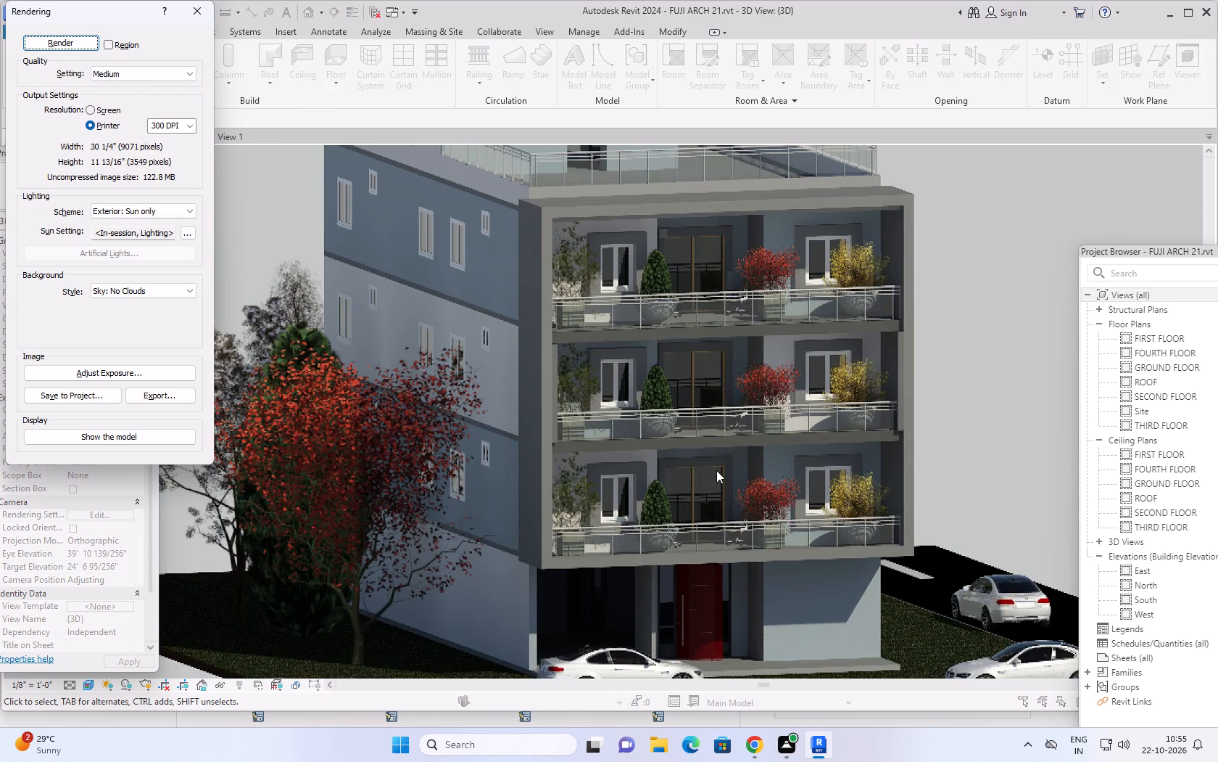
scroll(716, 470, "down", 3)
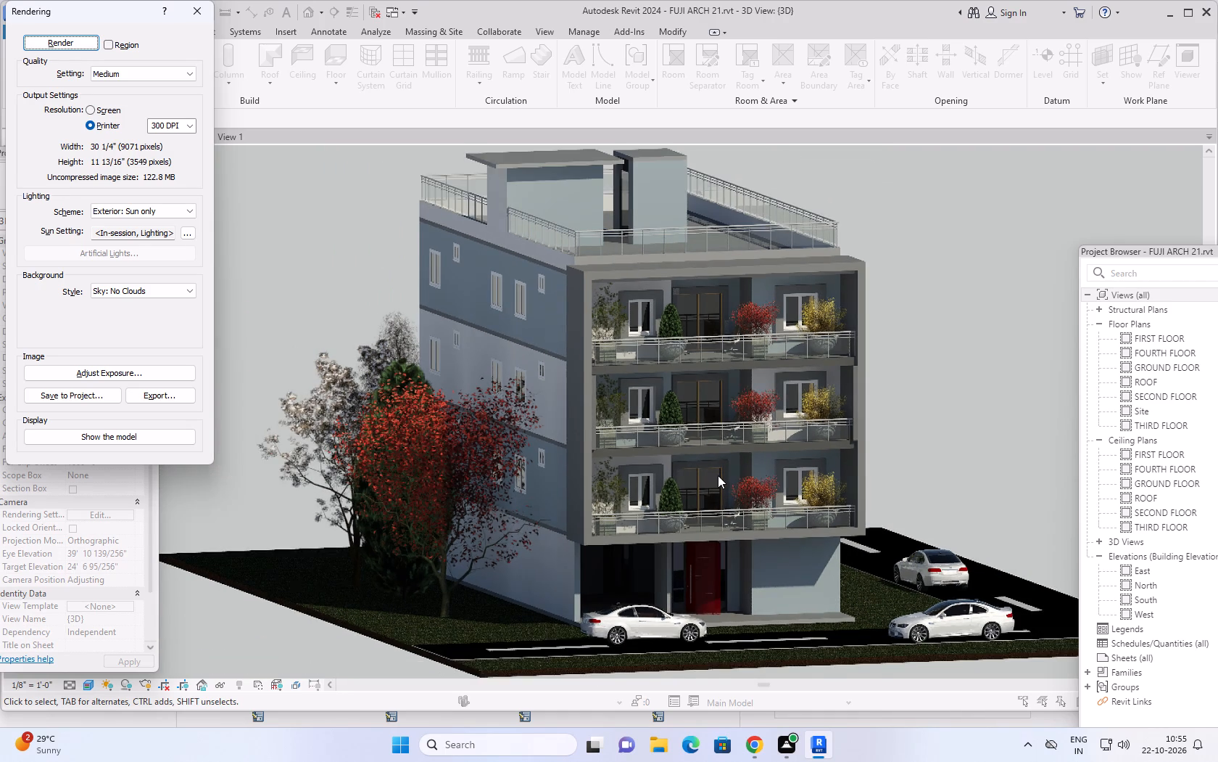
middle_click_drag(868, 574, 872, 570)
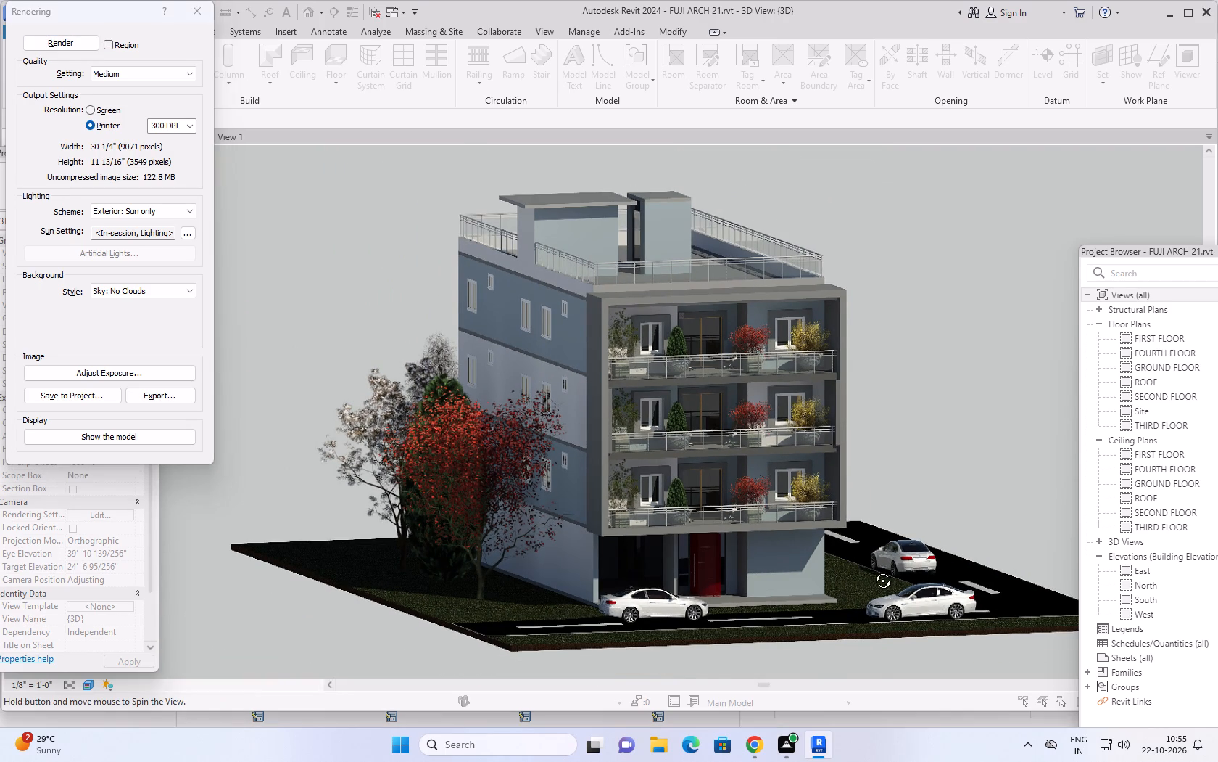
middle_click_drag(872, 570, 867, 549)
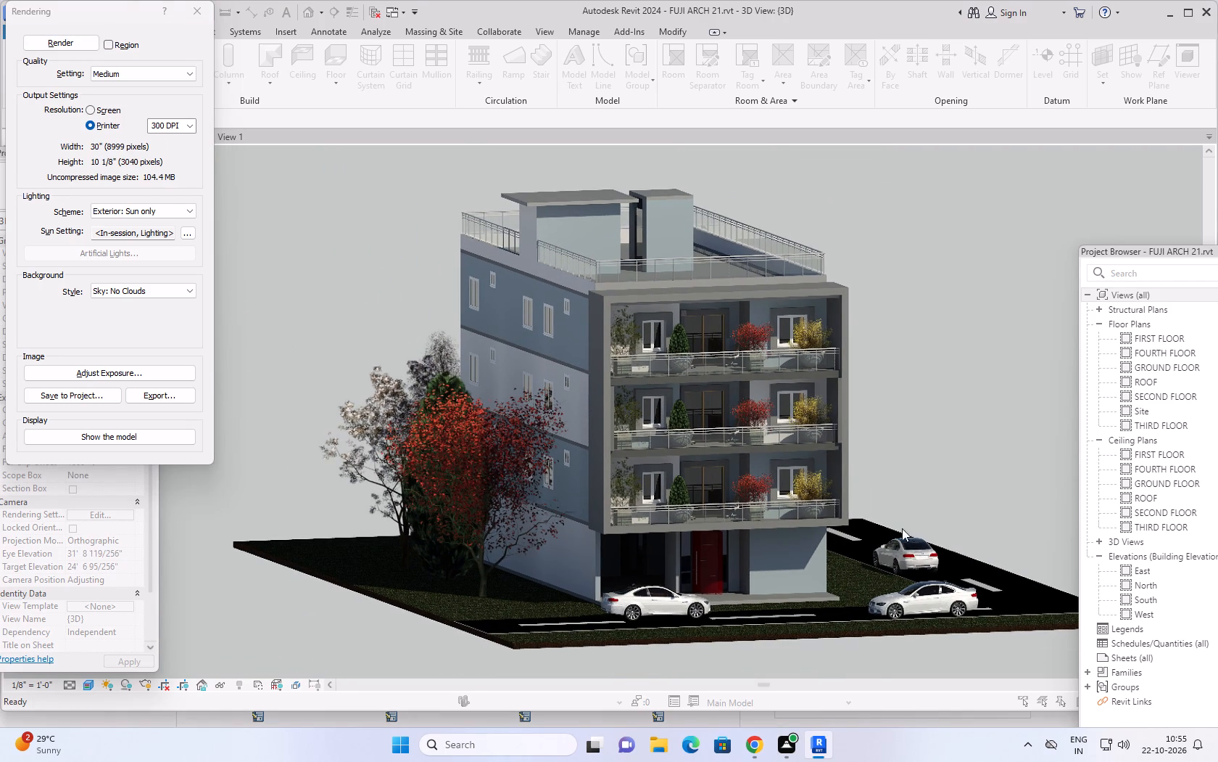
middle_click_drag(940, 498, 929, 501)
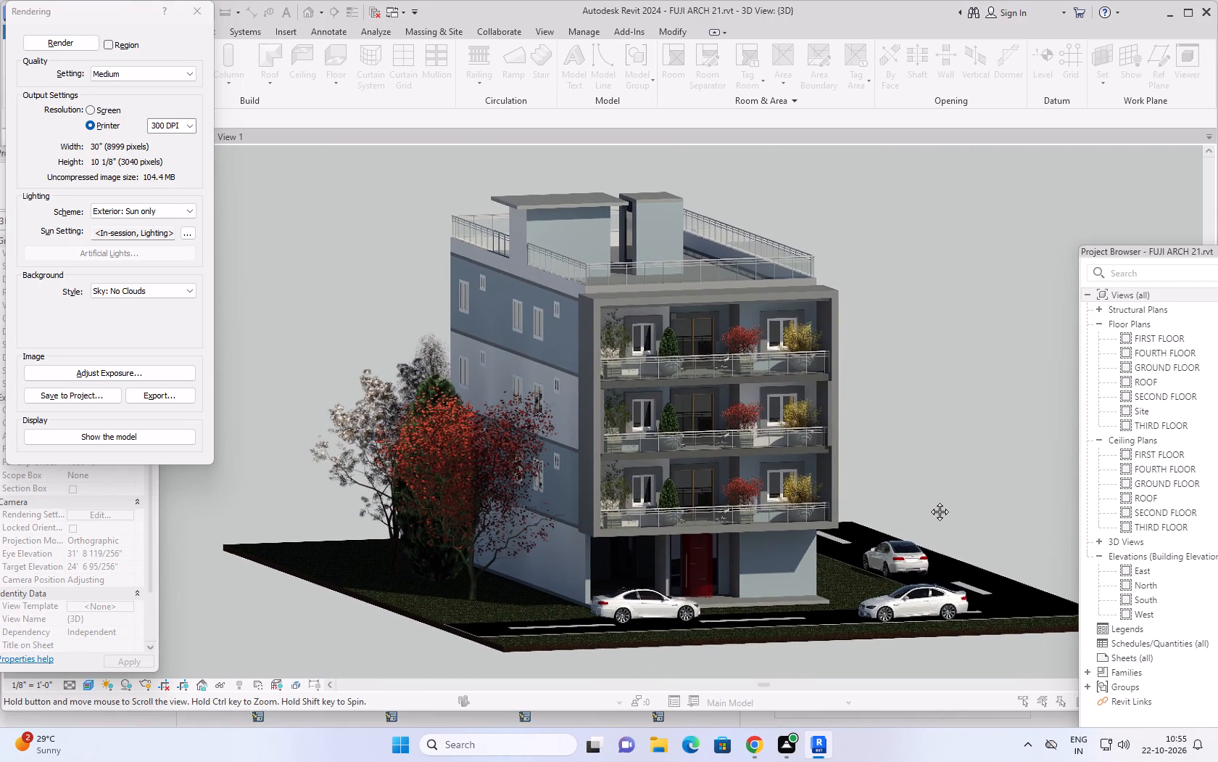
middle_click_drag(929, 501, 920, 507)
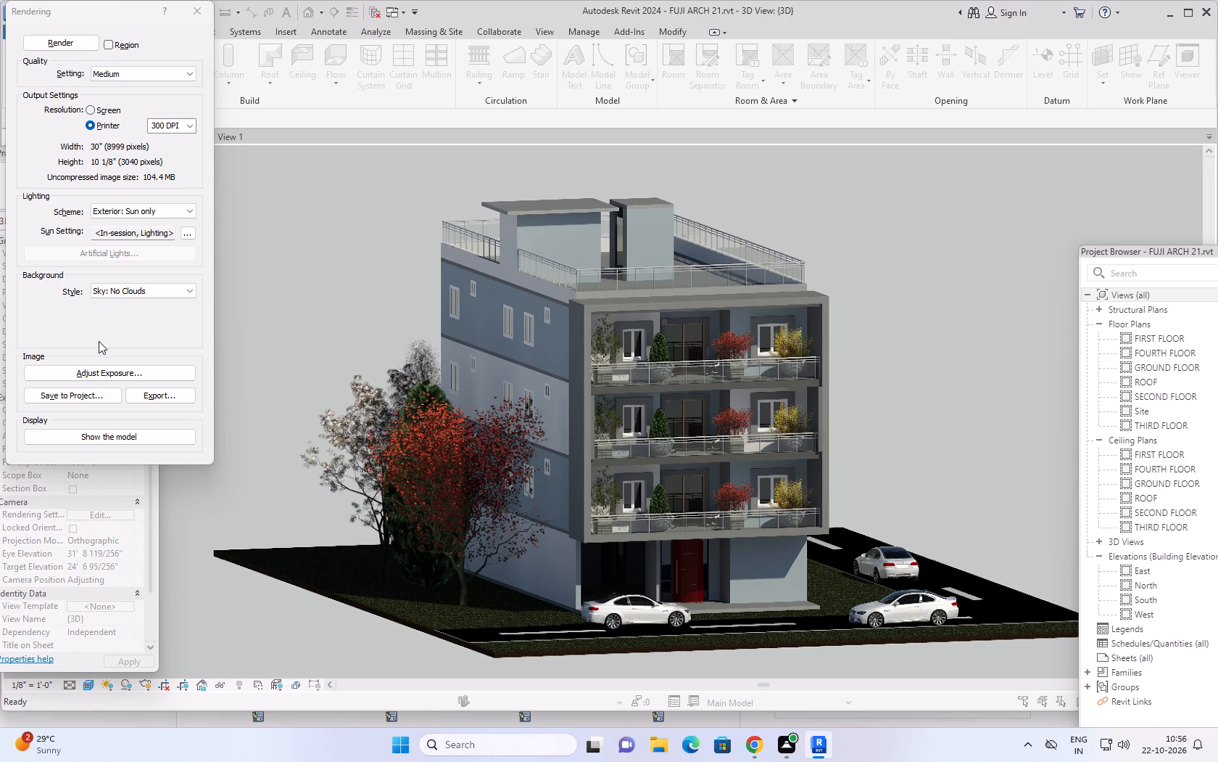
Export the rendering as a JPEG file named "render arch 2" in the Documents folder.
left_click(154, 394)
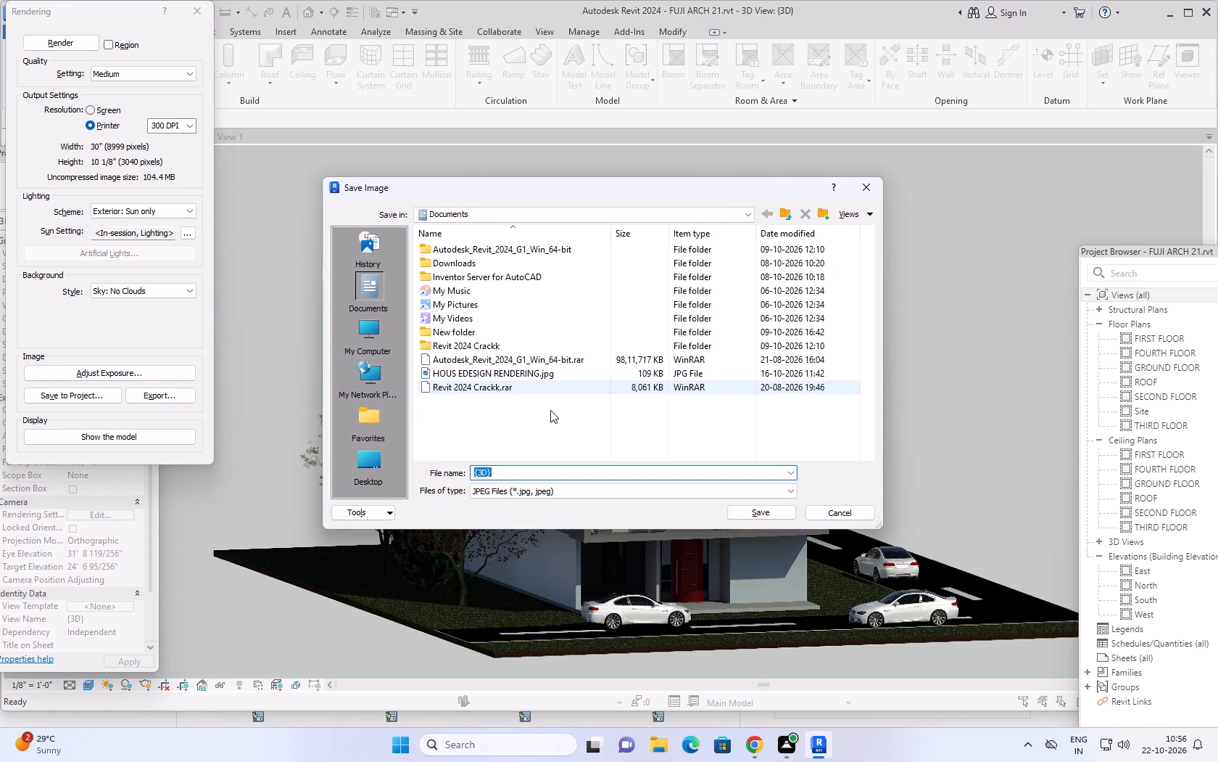
left_click(371, 290)
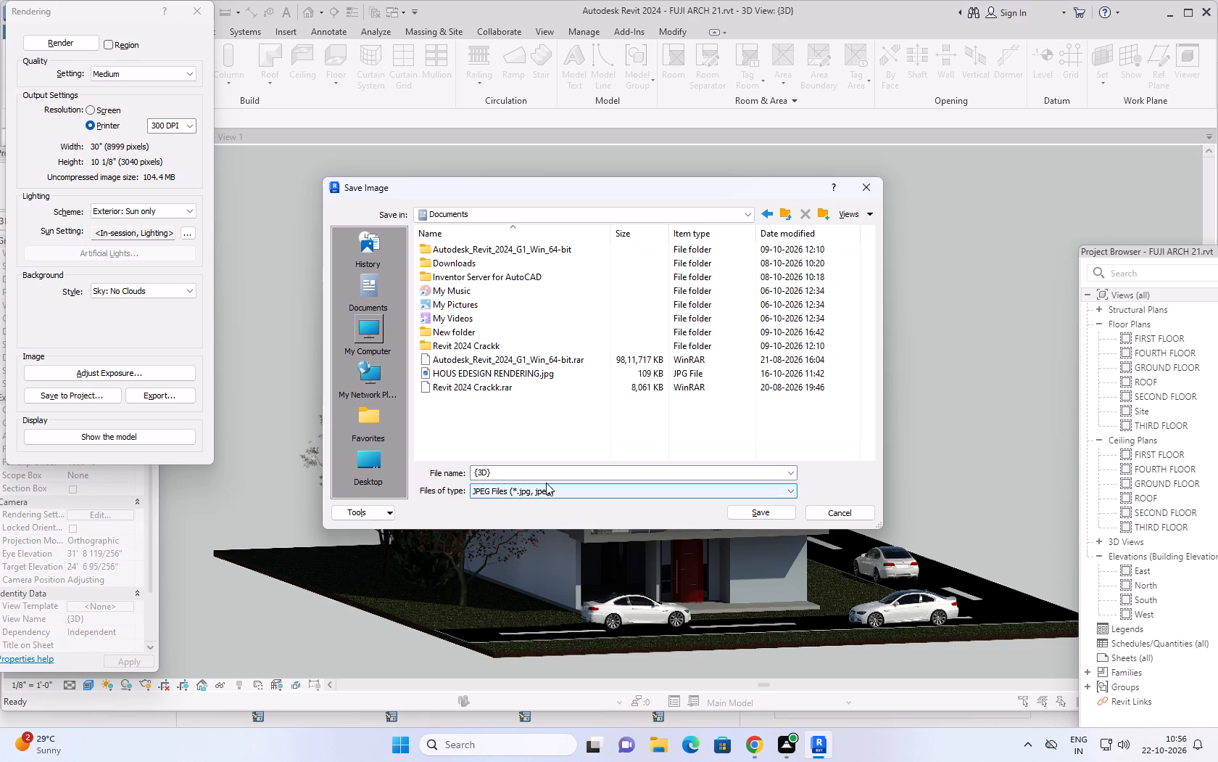
left_click(363, 296)
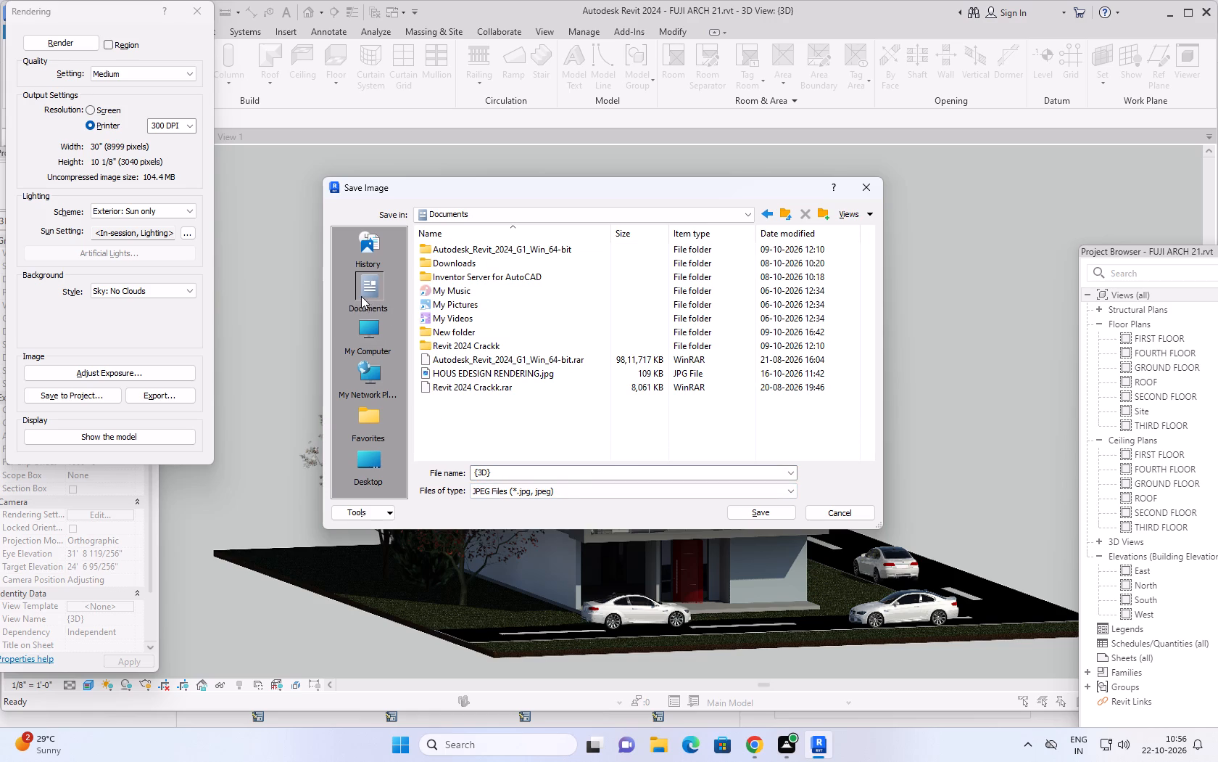
left_click(524, 472)
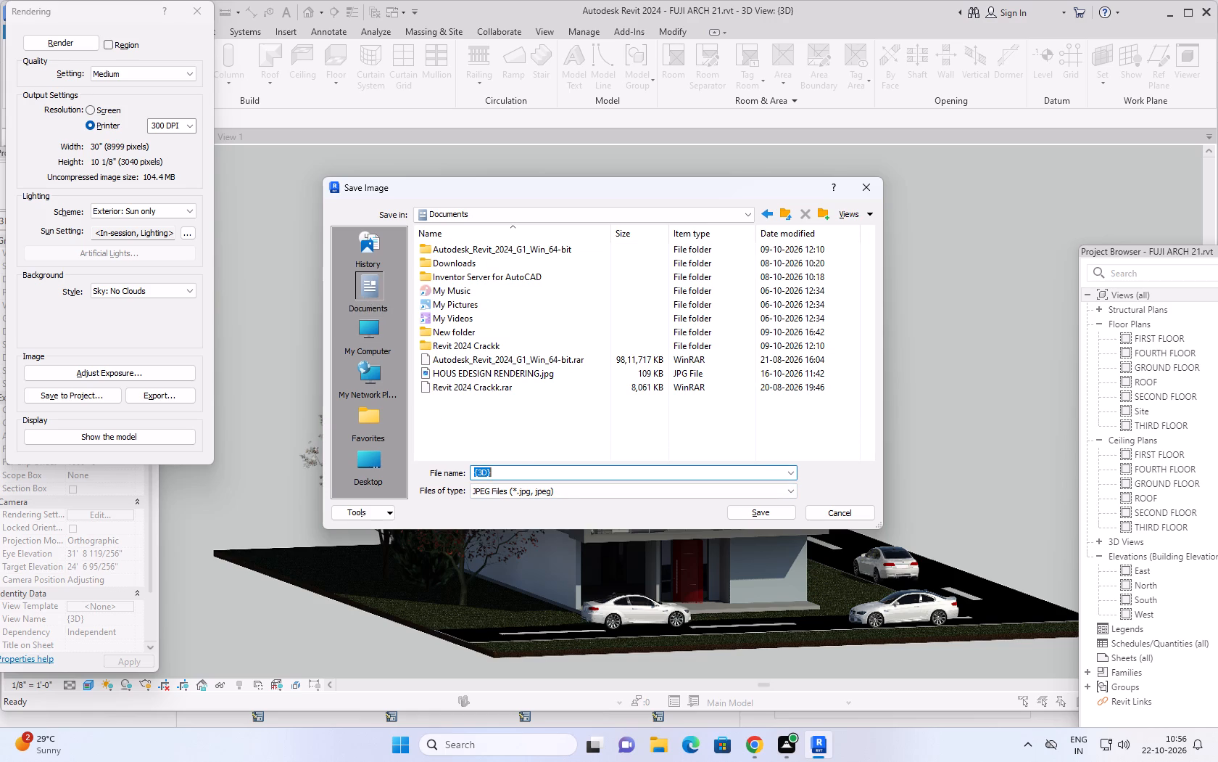
key("BackSpace")
type("fuji")
key("space")
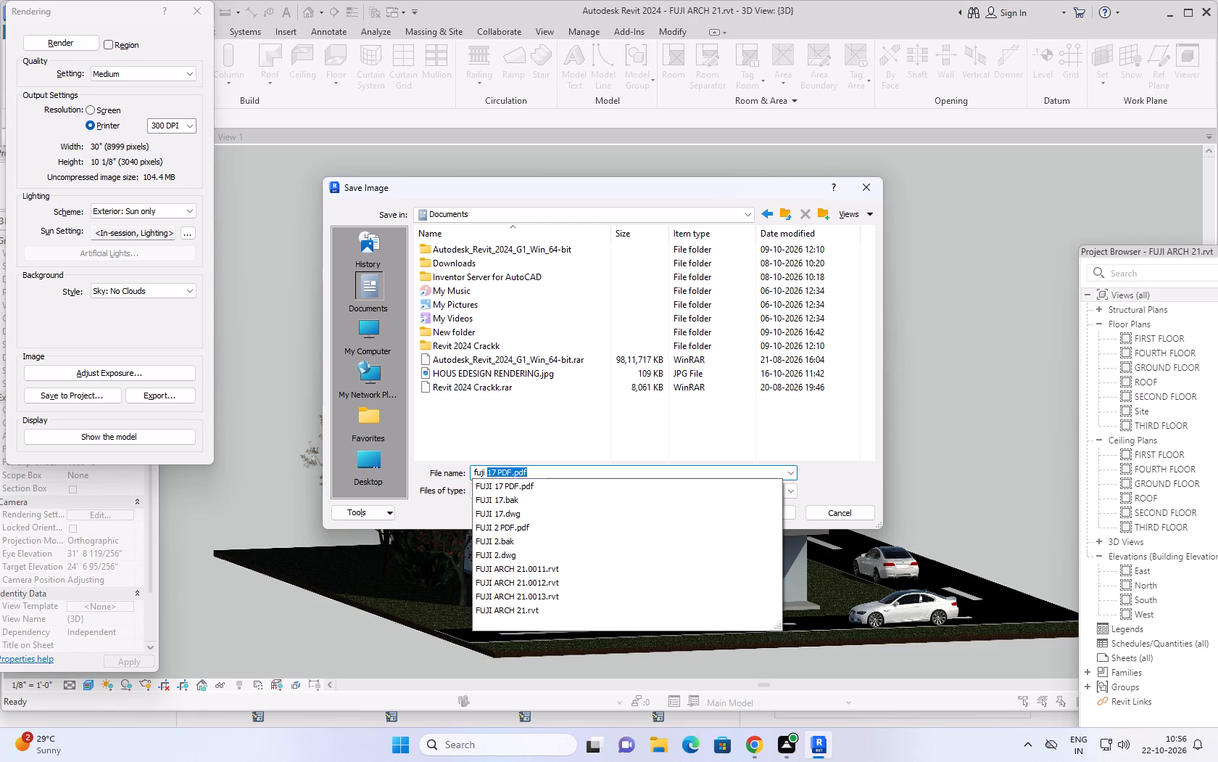
key("a")
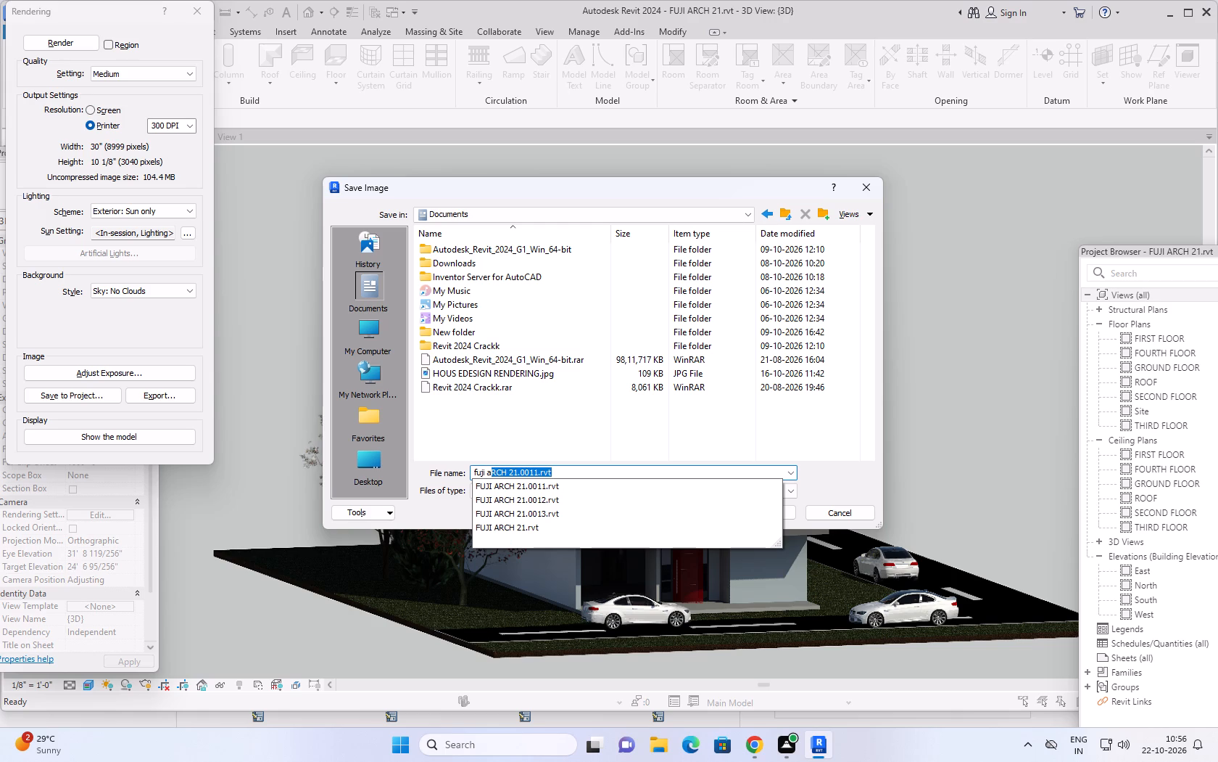
key("r")
key("BackSpace")
key("BackSpace")
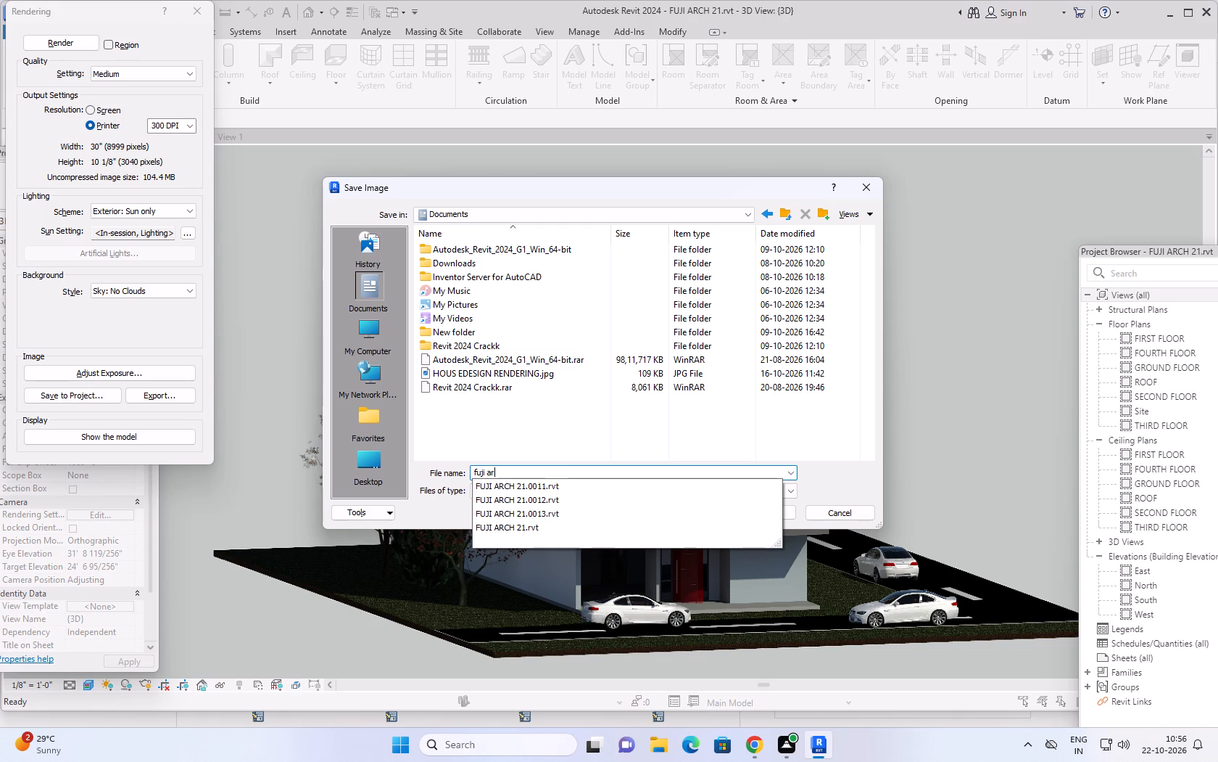
key("BackSpace")
key("BackSpace")
key("BackSpace")
key("BackSpace")
key("BackSpace")
key("BackSpace")
key("BackSpace")
key("BackSpace")
key("BackSpace")
key("BackSpace")
key("BackSpace")
key("BackSpace")
key("BackSpace")
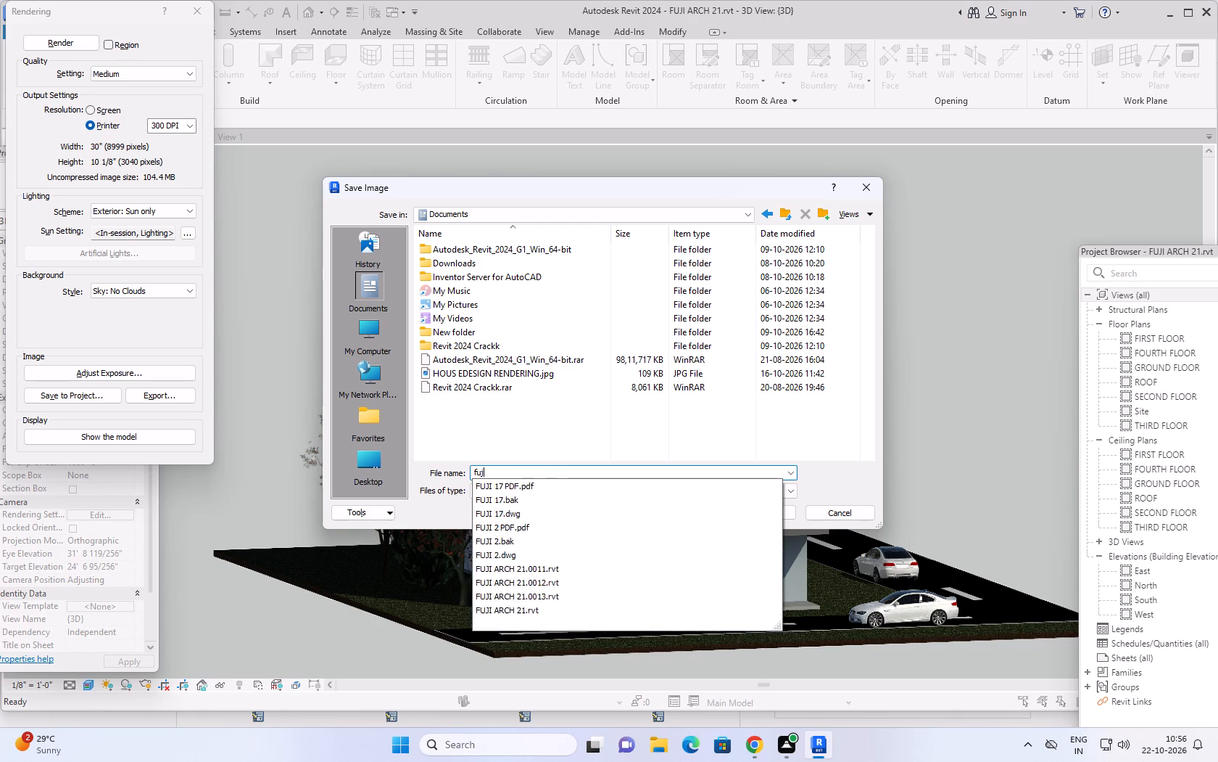
type("re")
type("nder")
key("space")
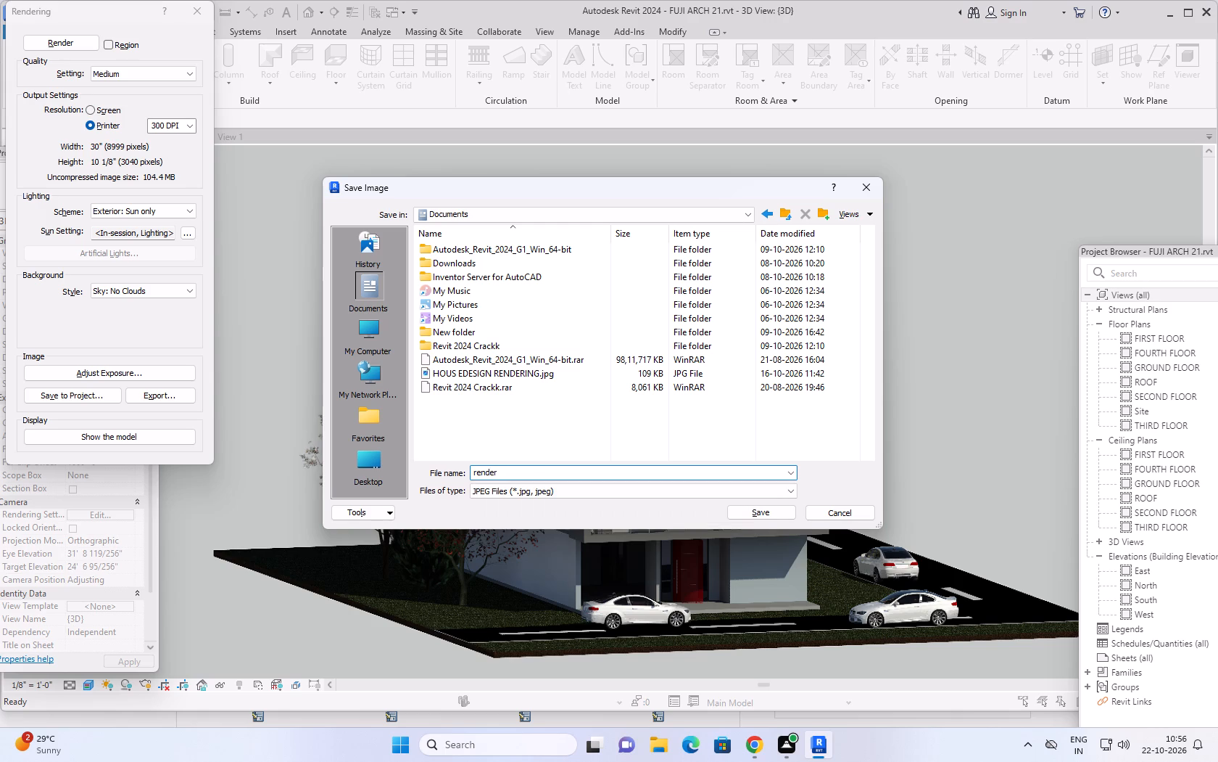
type("arch")
key("space")
key("2")
left_click(746, 512)
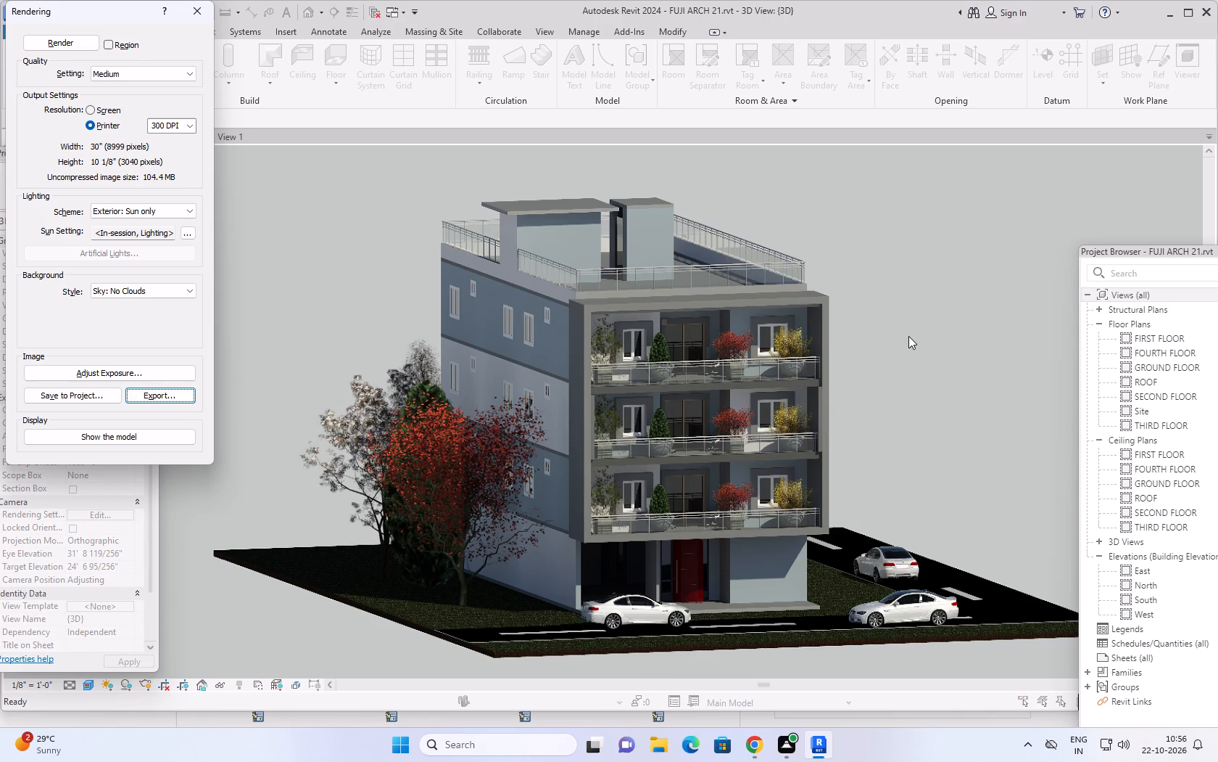
Save the rendering to the project under the suggested name.
left_click(58, 398)
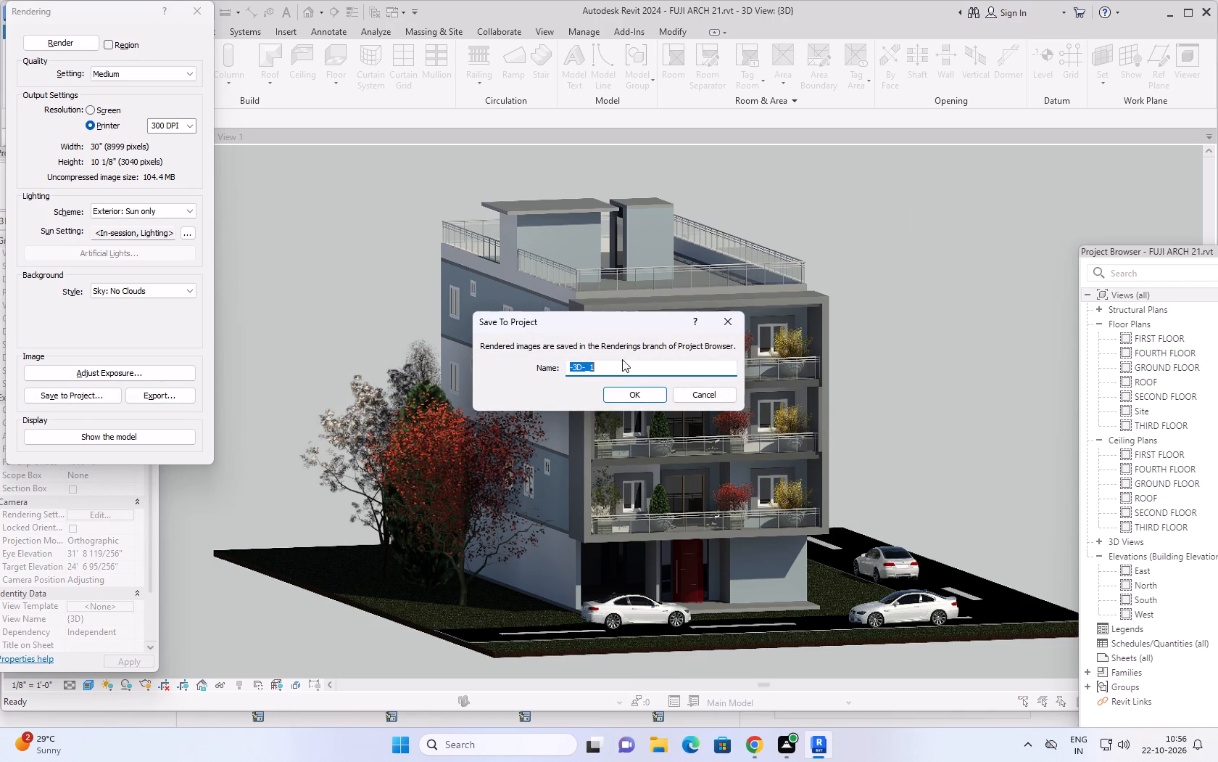
left_click(629, 393)
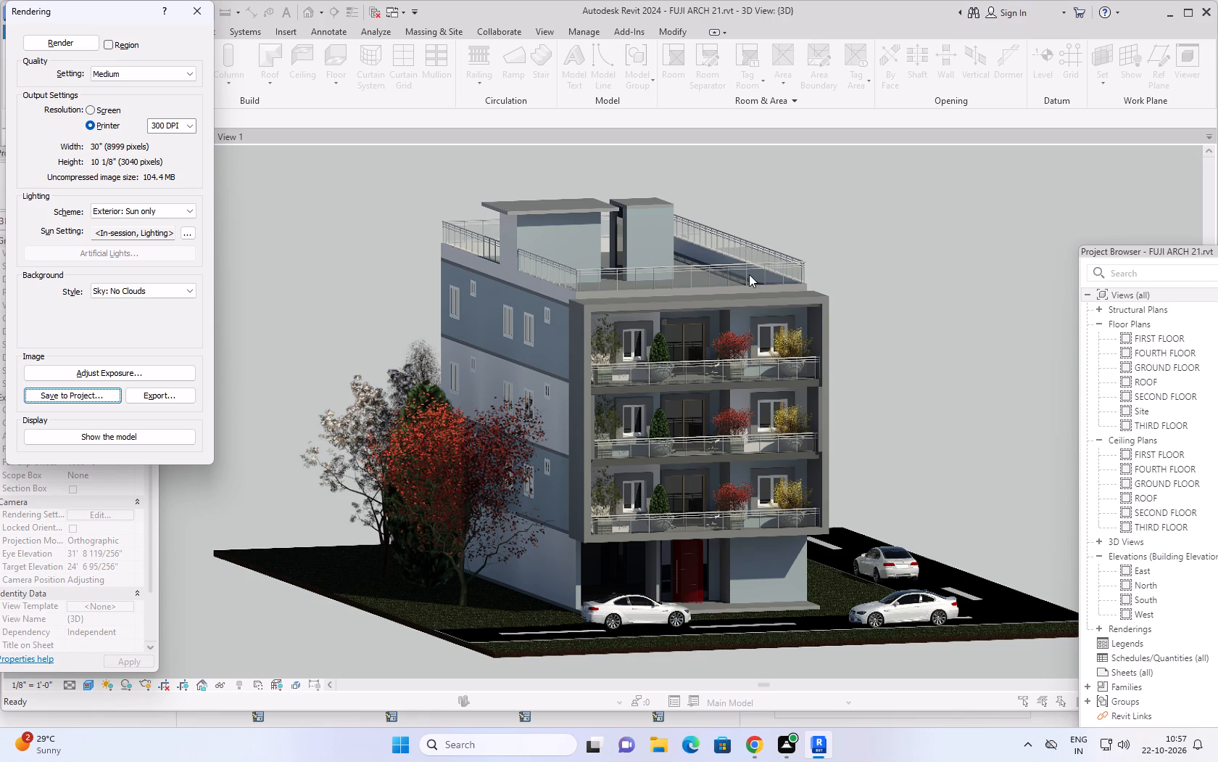
Compare the rendered image of the building and site with the model display, and close the Rendering settings.
scroll(890, 403, "down", 1)
scroll(896, 401, "up", 1)
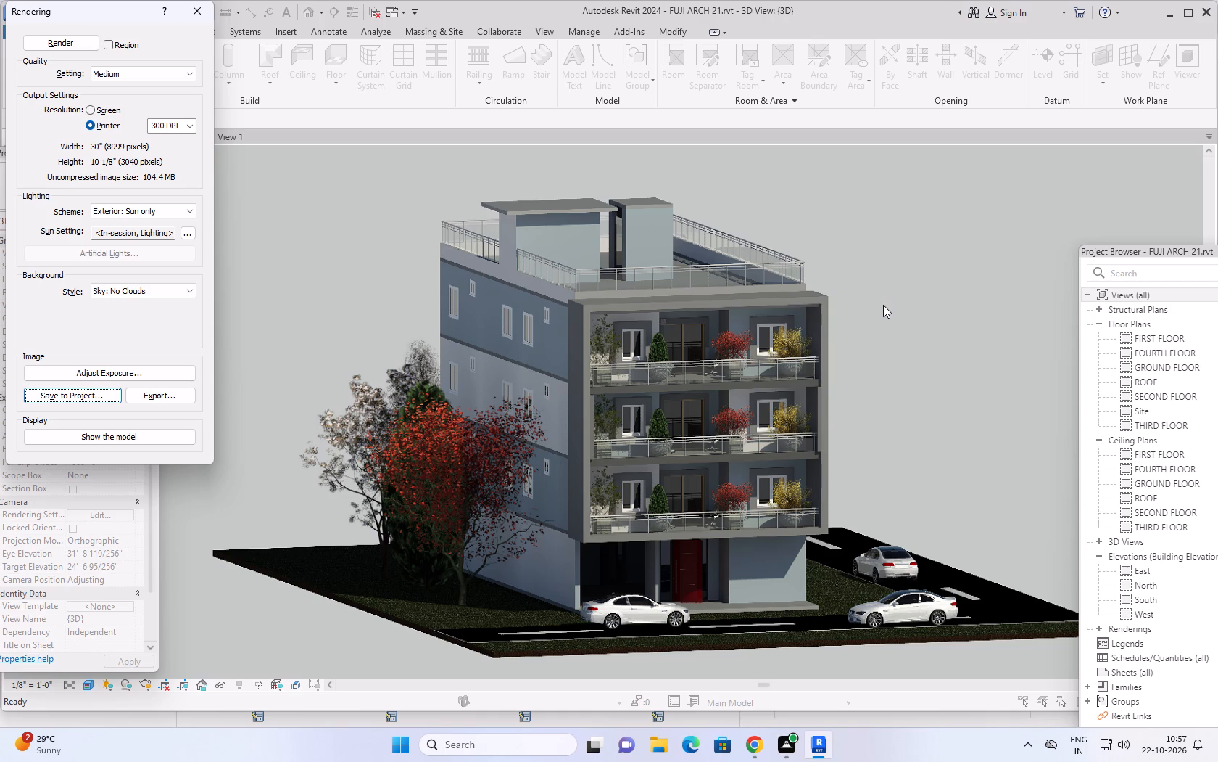
middle_click_drag(901, 295, 867, 315)
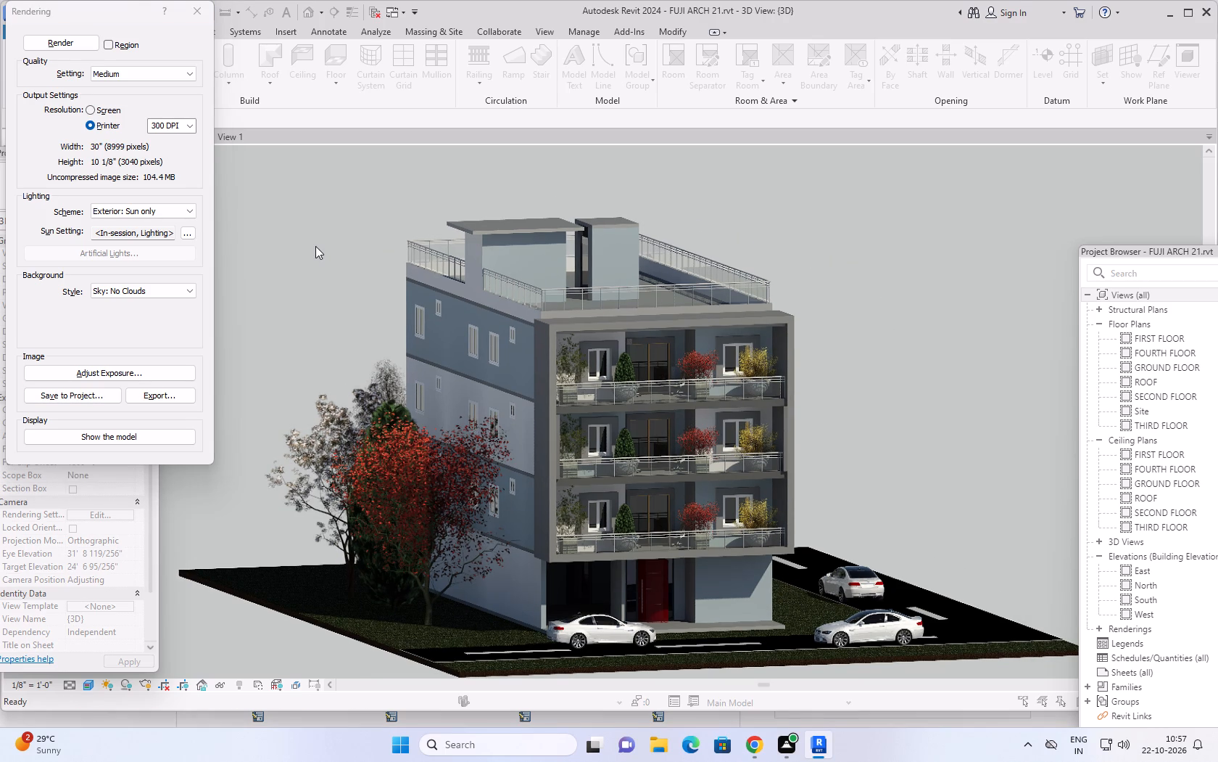
left_click(130, 443)
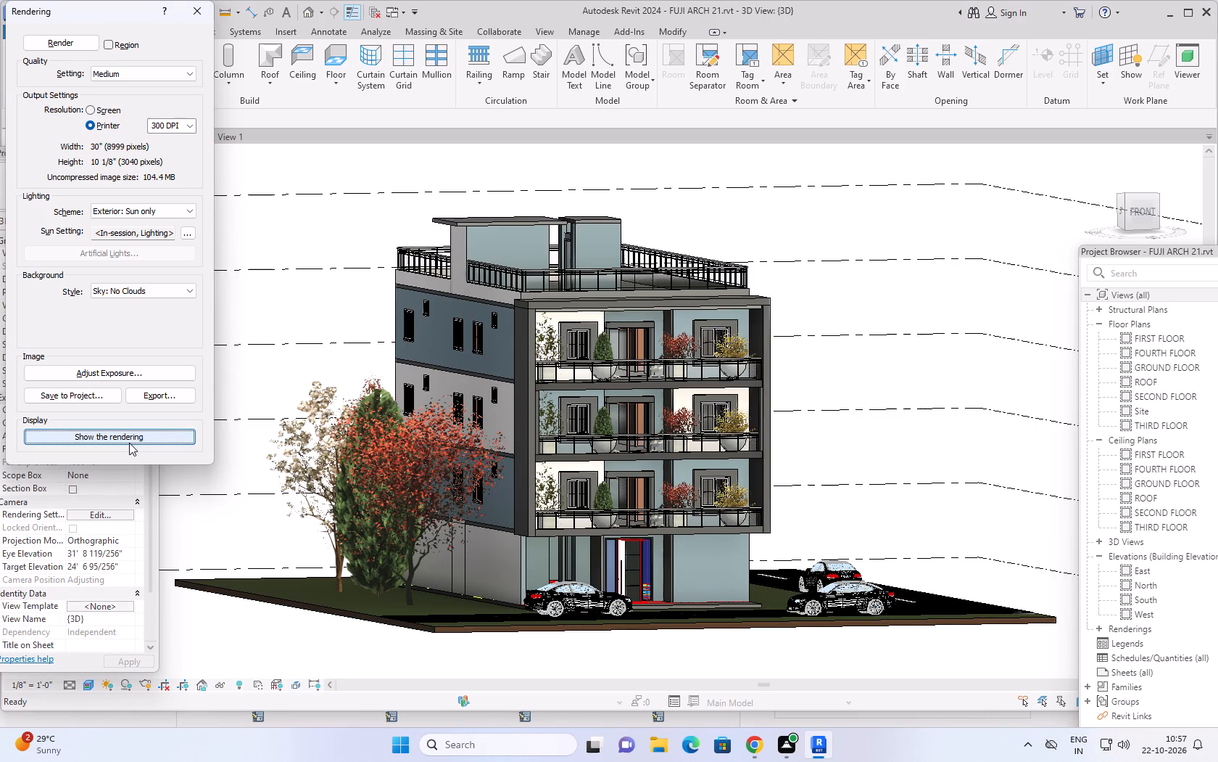
left_click(130, 439)
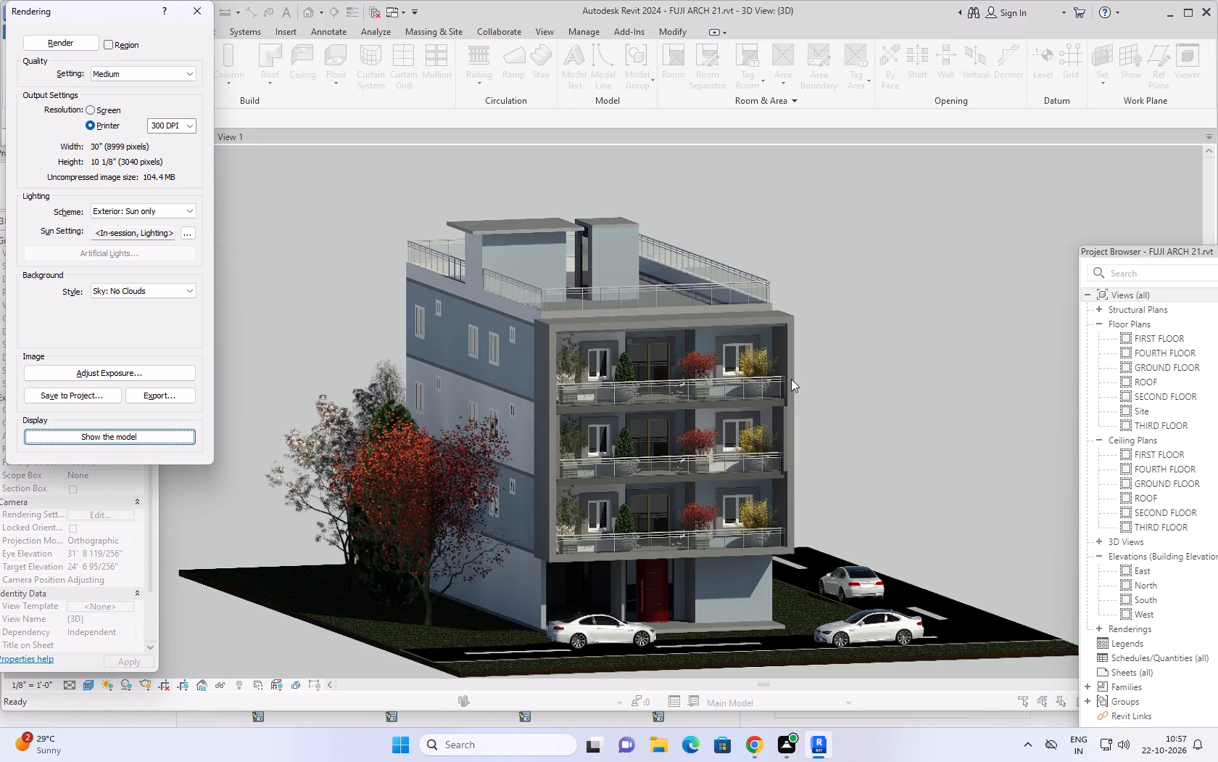
scroll(857, 375, "down", 2)
middle_click_drag(906, 396, 906, 393, "shift")
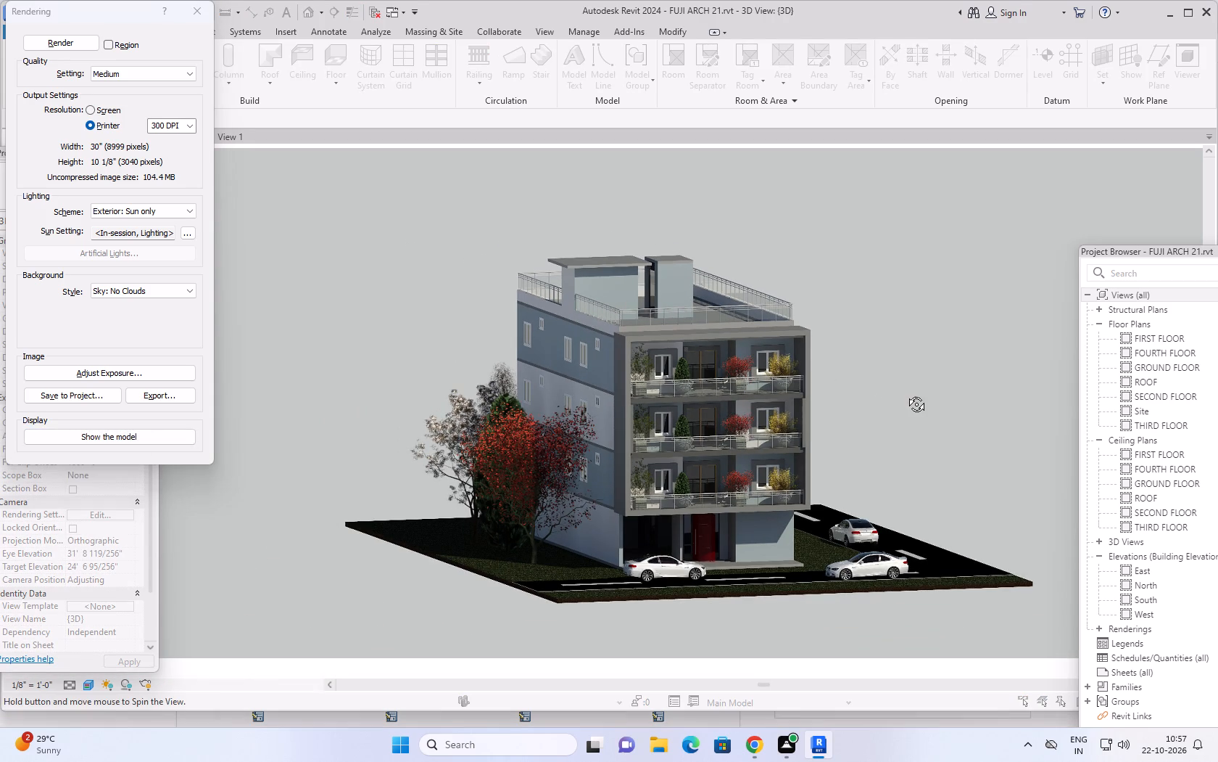
middle_click_drag(906, 393, 907, 388, "shift")
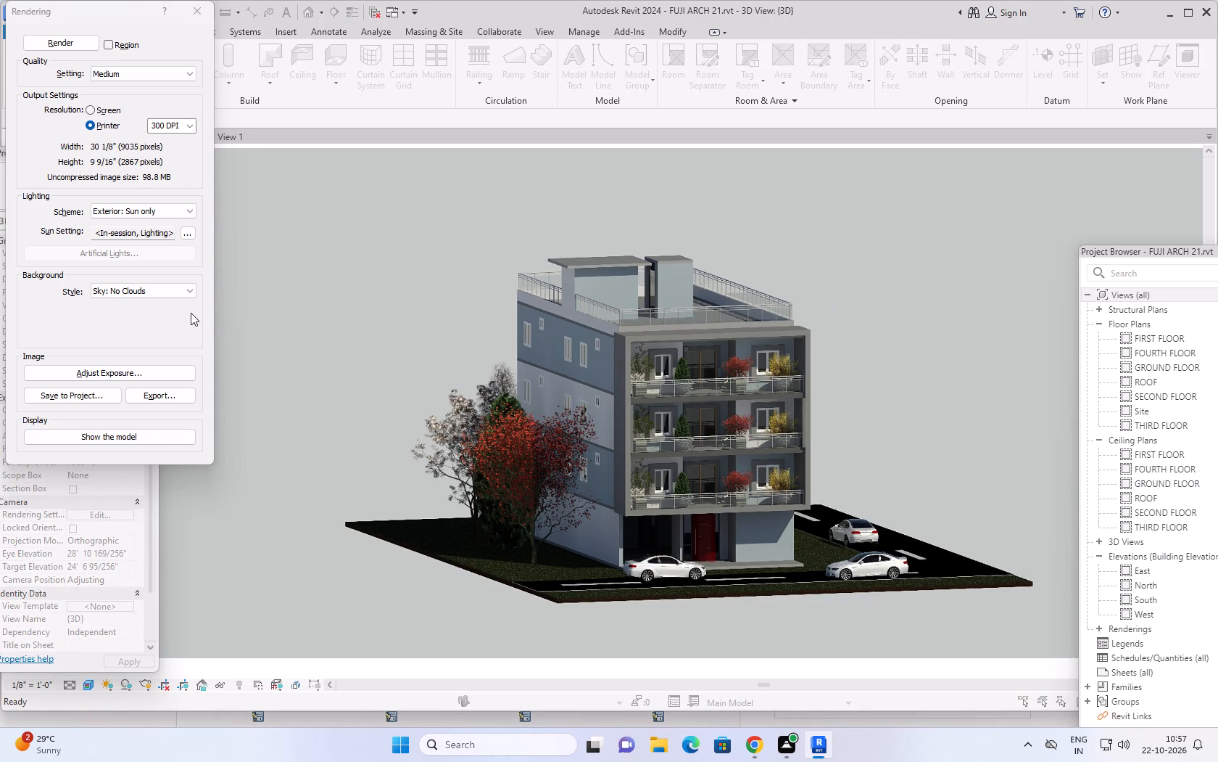
left_click(196, 7)
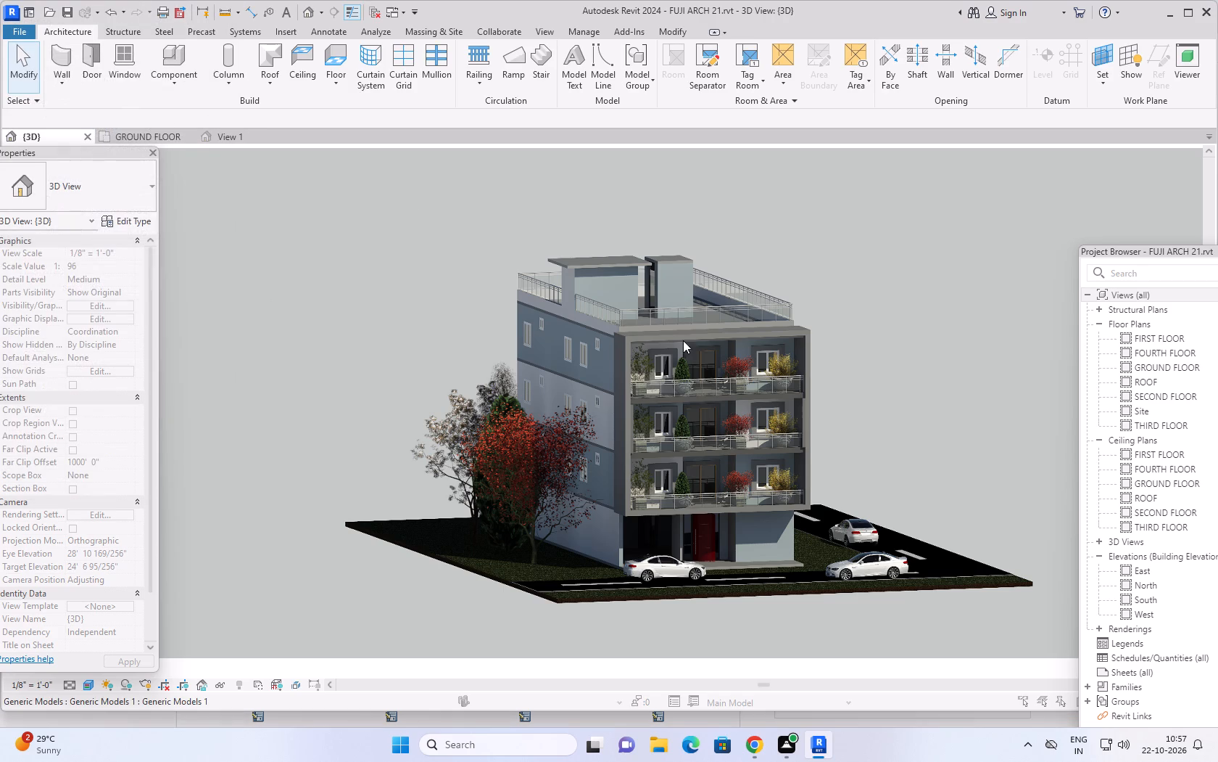
Examine the whole building and site in the model display from slightly left of the front.
scroll(815, 356, "down", 1)
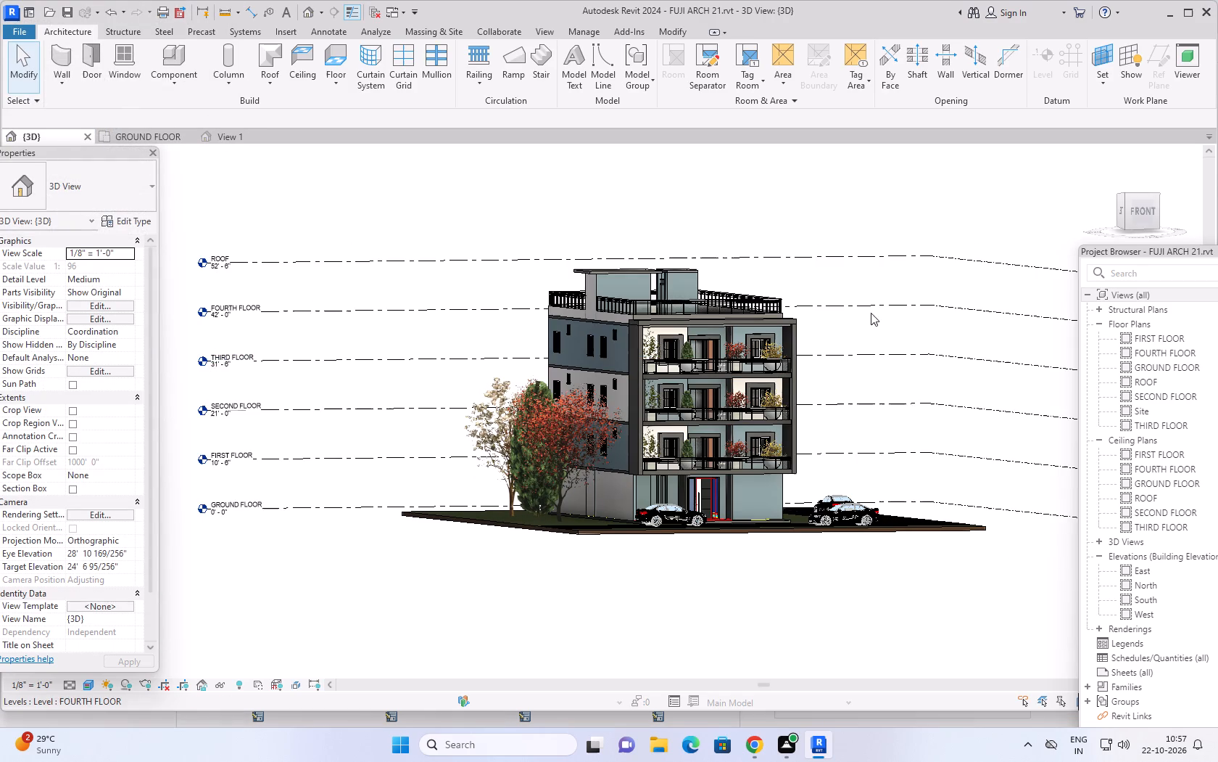
scroll(810, 273, "up", 2)
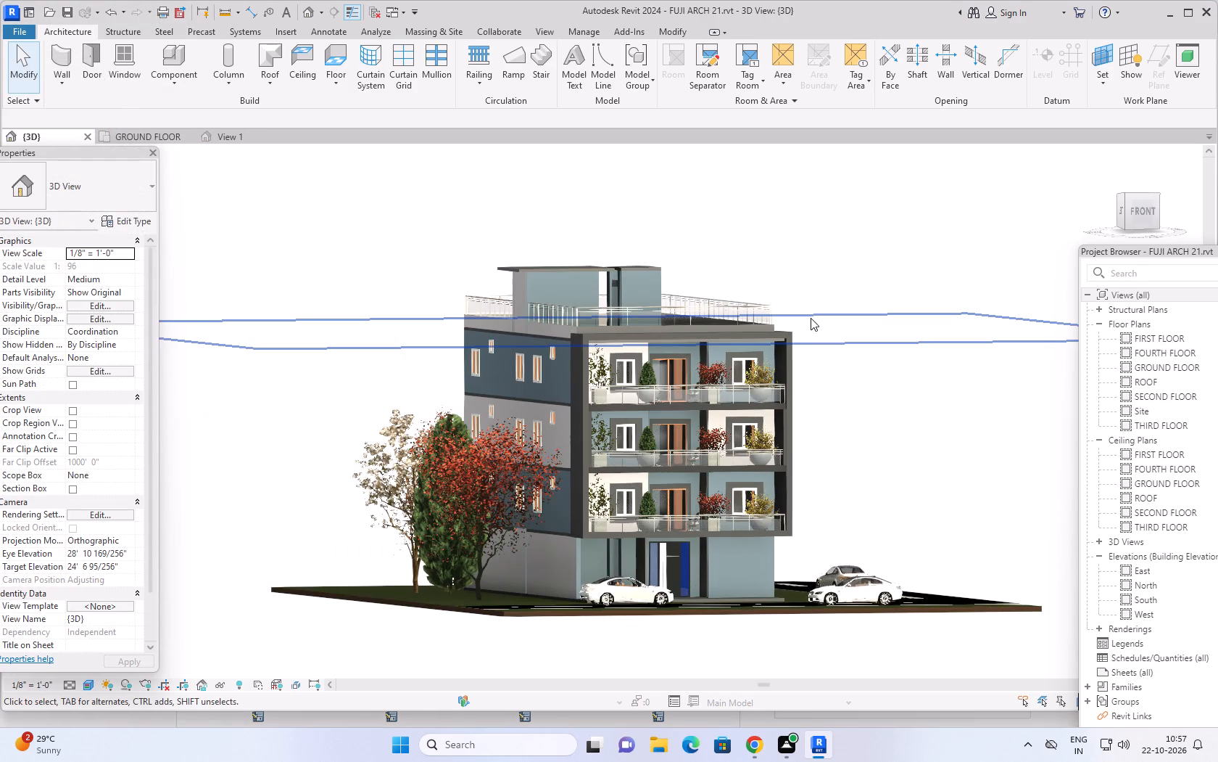
middle_click_drag(818, 309, 850, 285)
middle_click(866, 340)
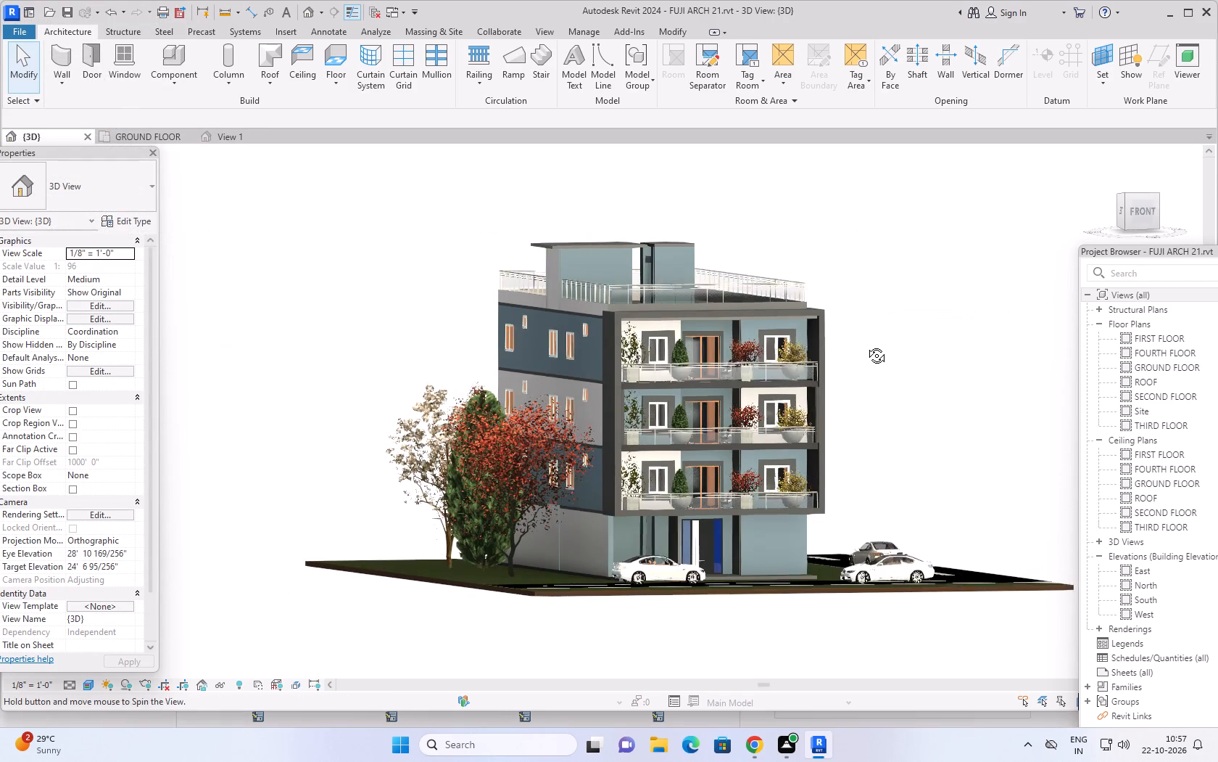
scroll(896, 386, "up", 1)
middle_click_drag(903, 380, 869, 380)
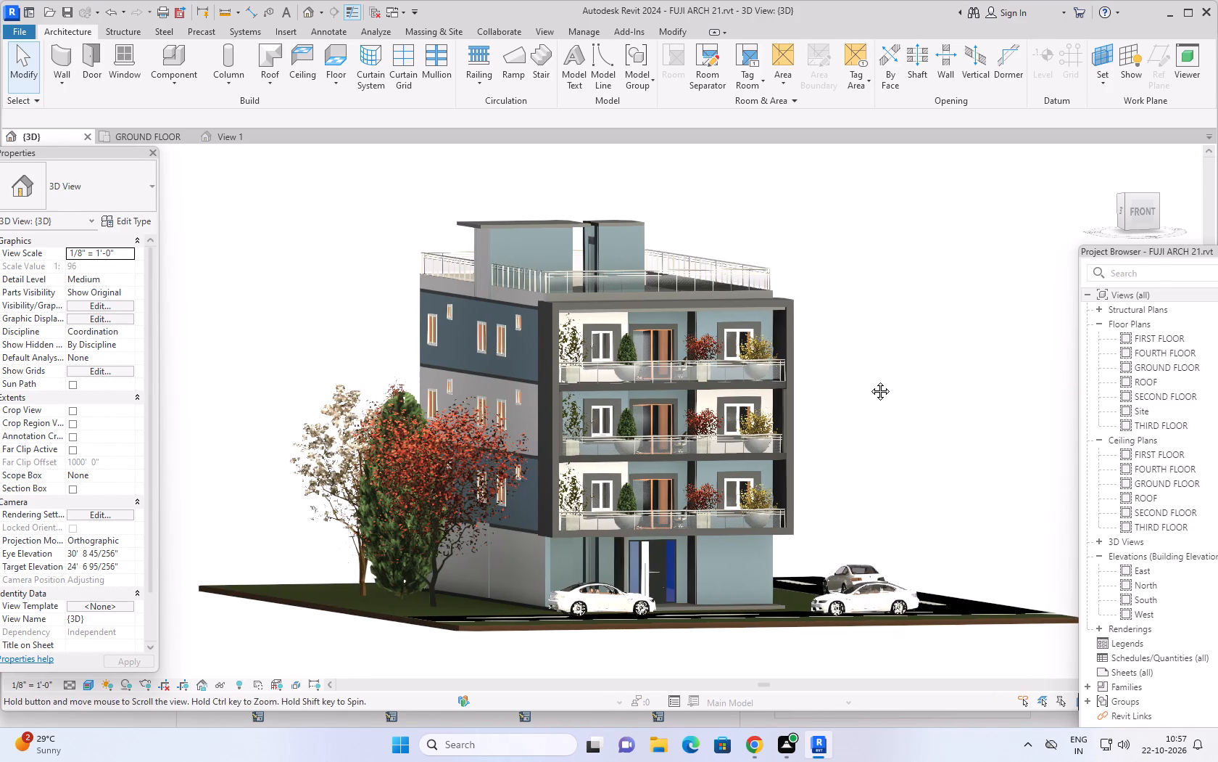
middle_click_drag(869, 380, 869, 380)
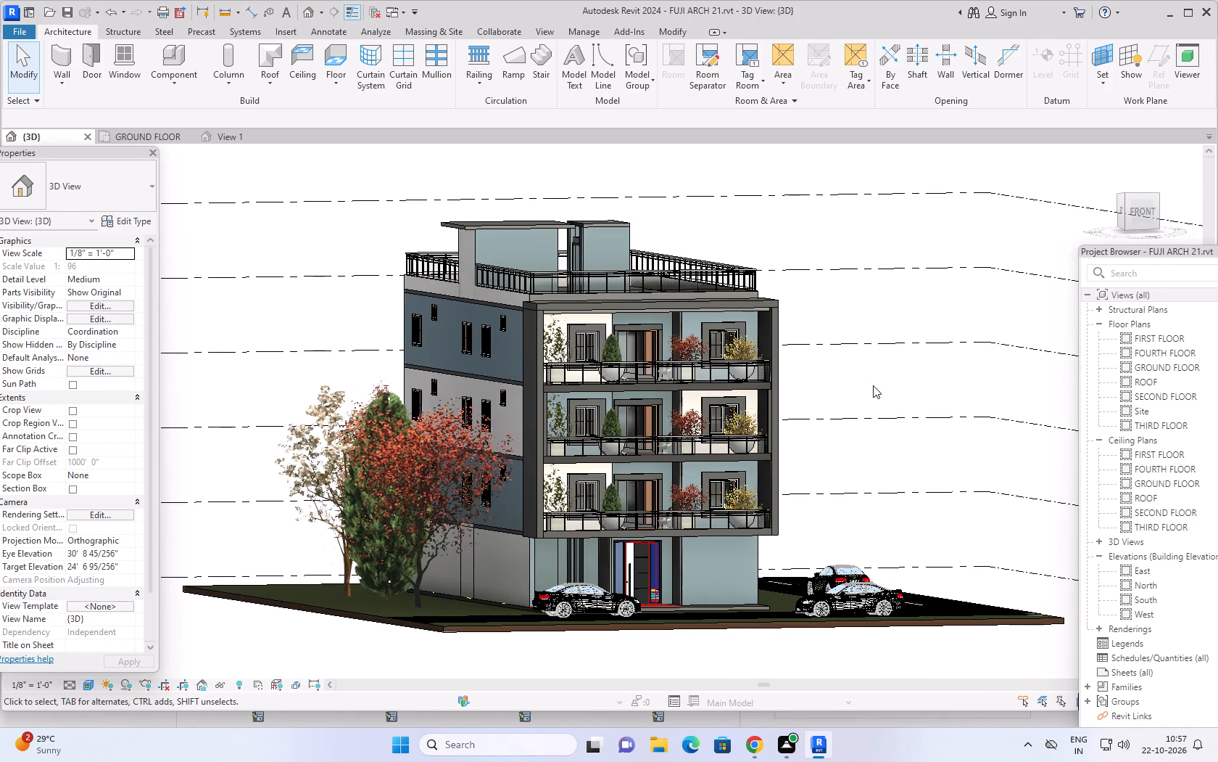
middle_click(861, 372)
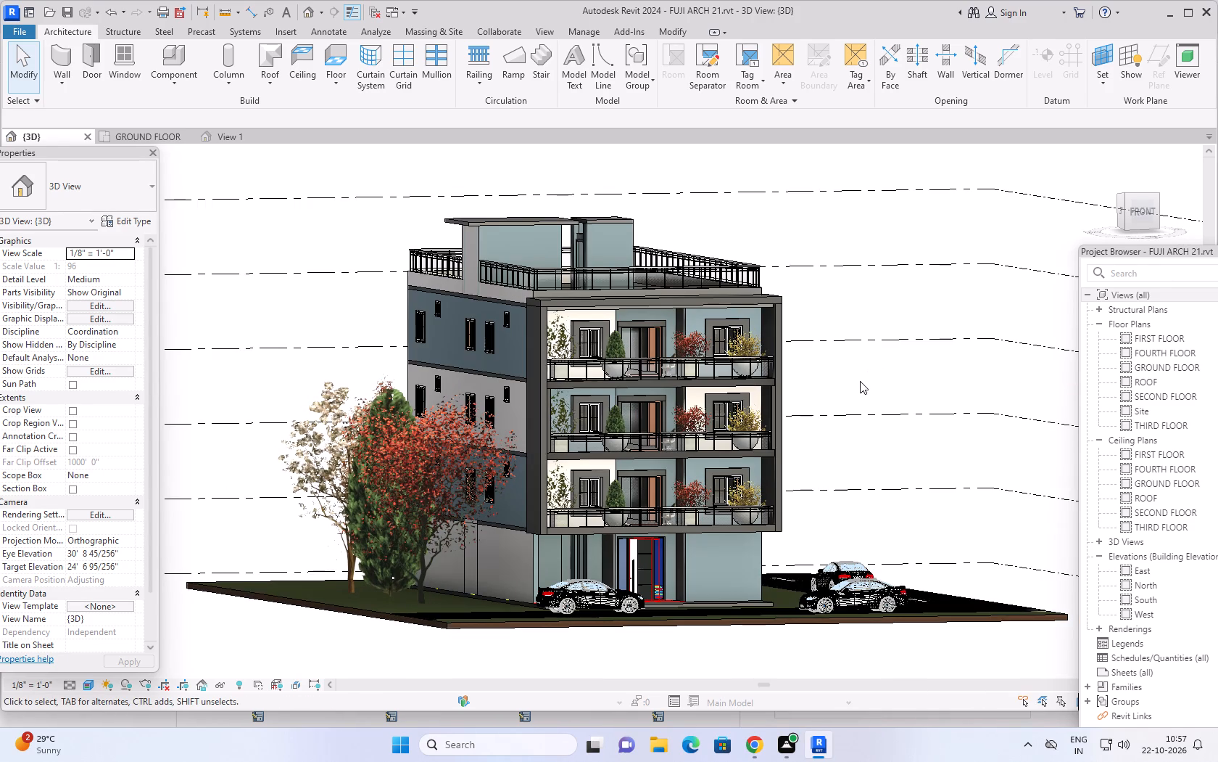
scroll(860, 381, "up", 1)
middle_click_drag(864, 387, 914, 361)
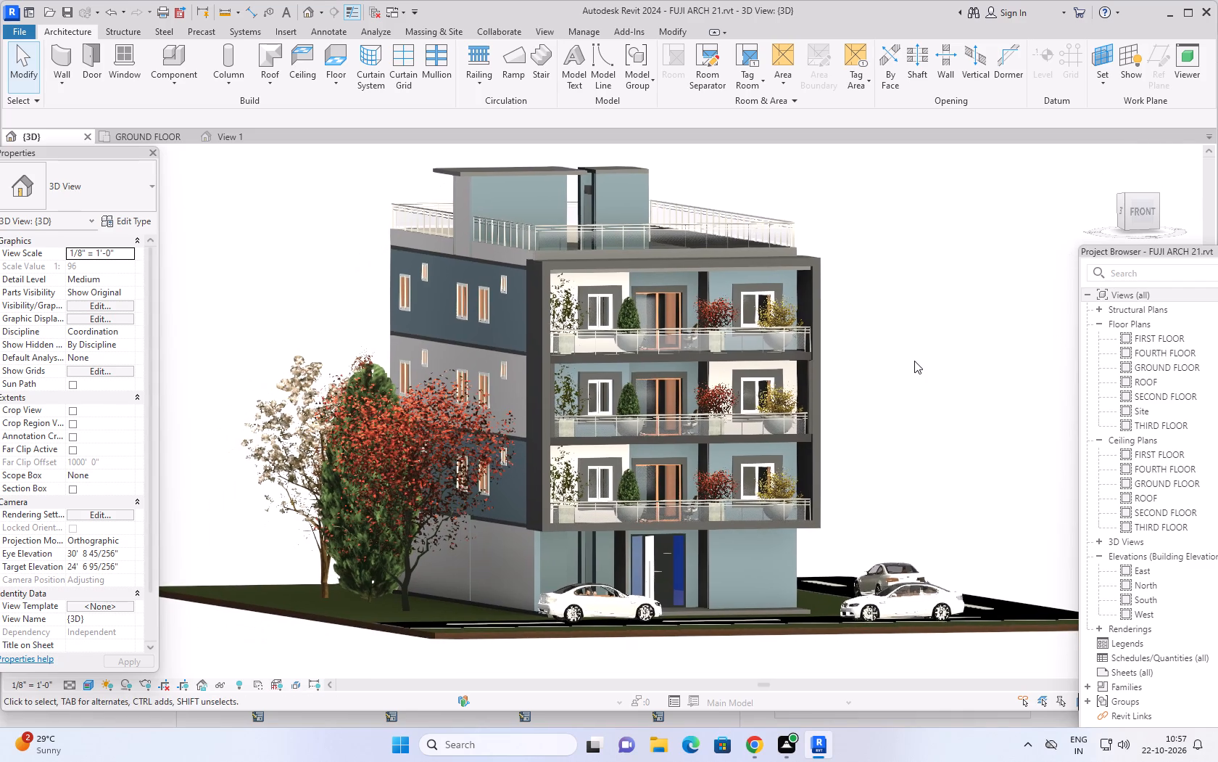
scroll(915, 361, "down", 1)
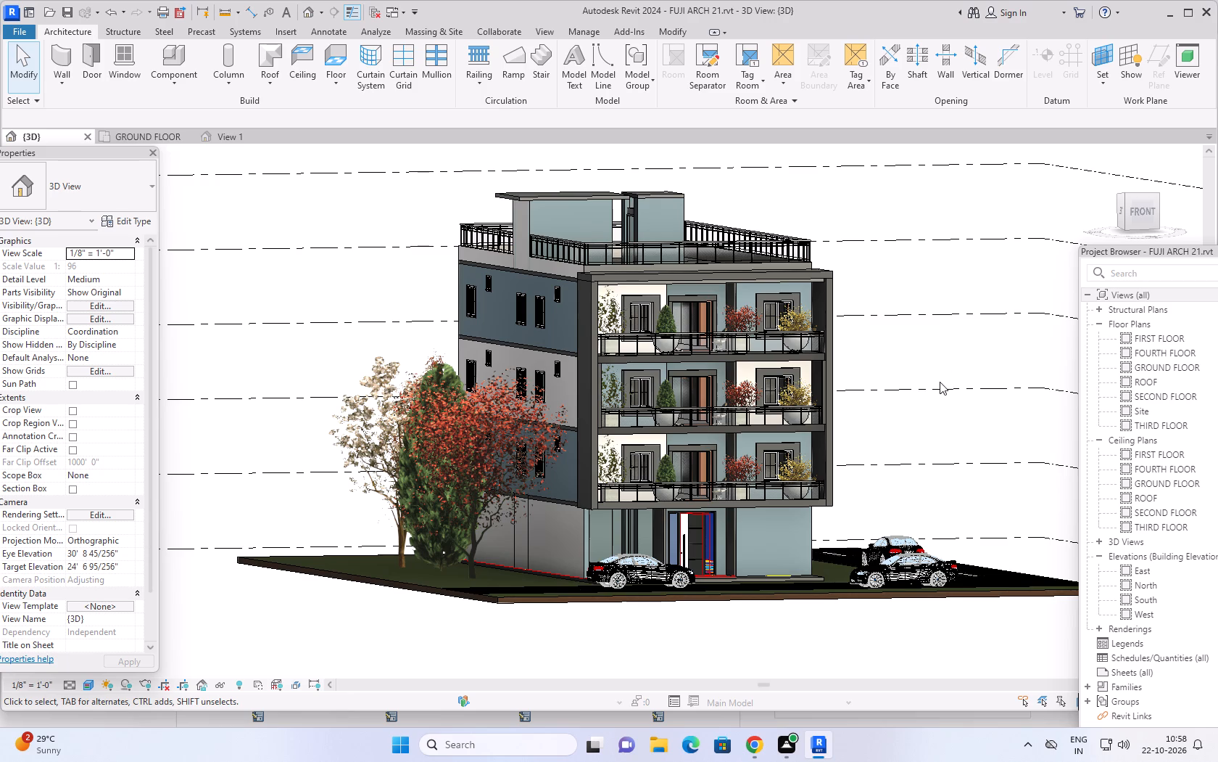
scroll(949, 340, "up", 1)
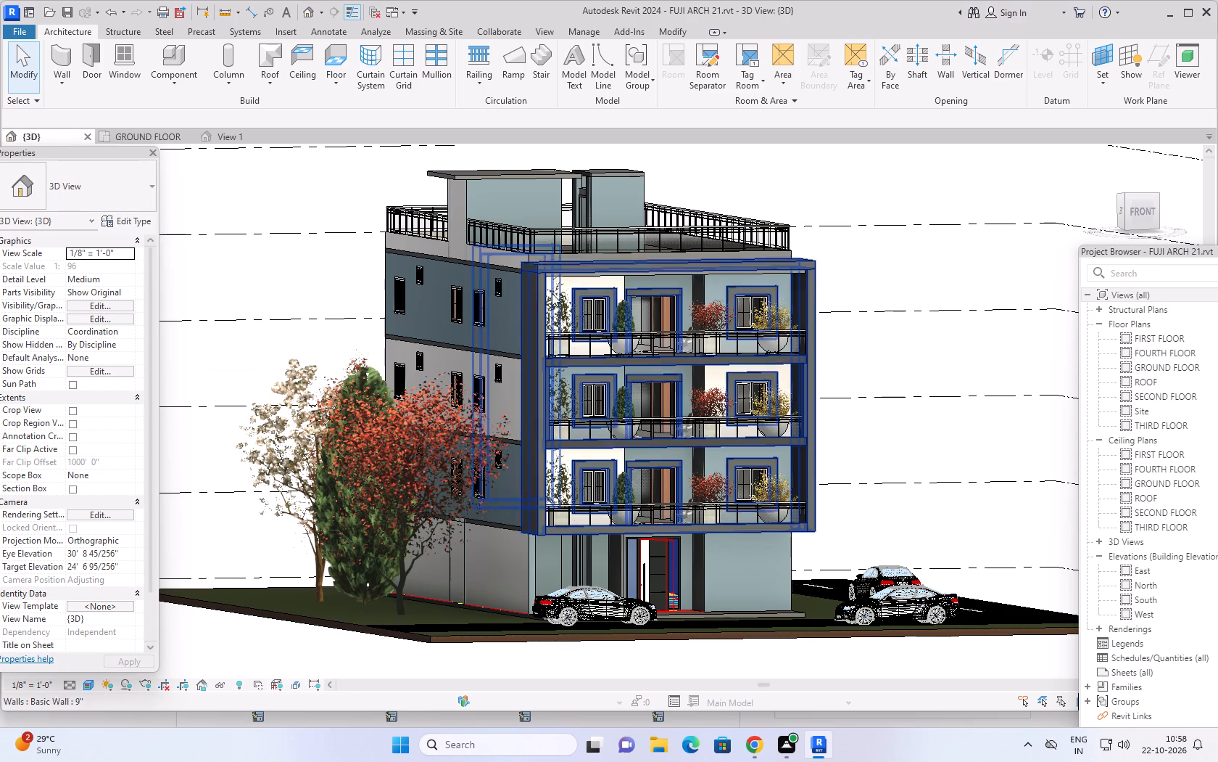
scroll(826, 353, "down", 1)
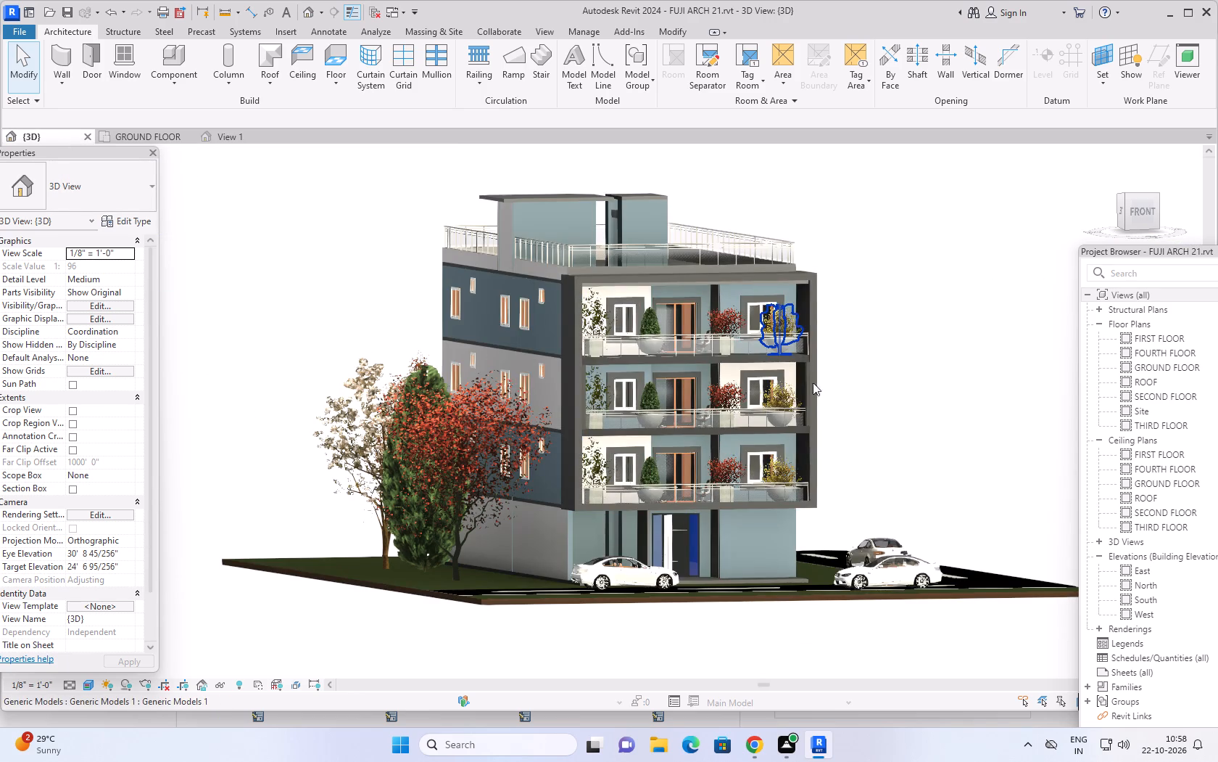
Review the open car family view and the ground floor plan's site layout, comparing the plan with the 3D model.
left_click(233, 136)
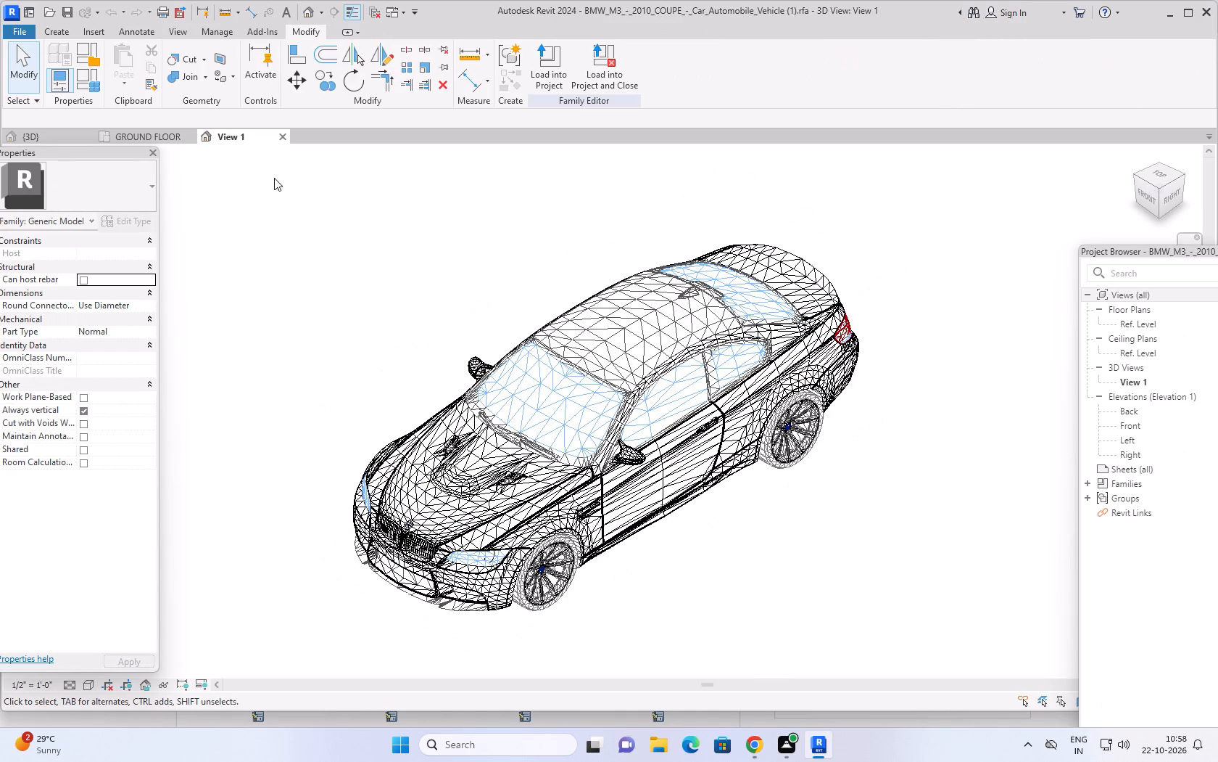
left_click(154, 135)
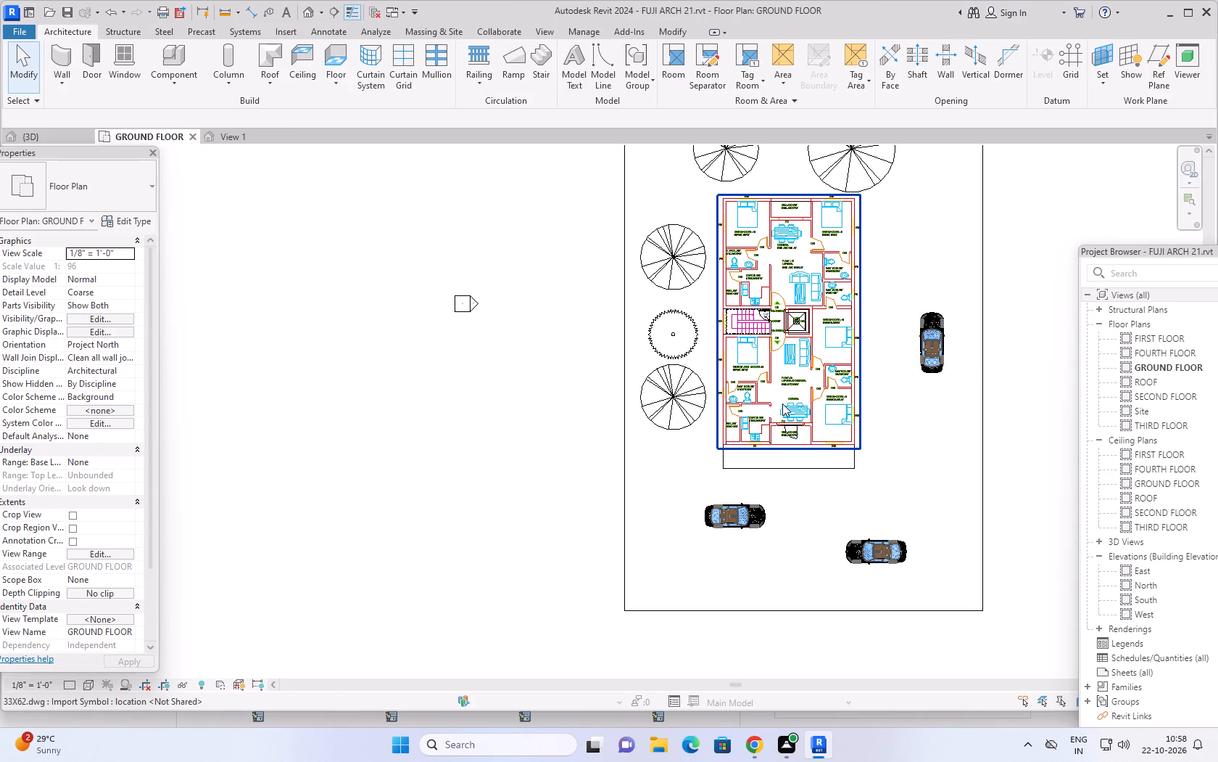
scroll(855, 386, "down", 1)
middle_click_drag(1002, 280, 919, 350)
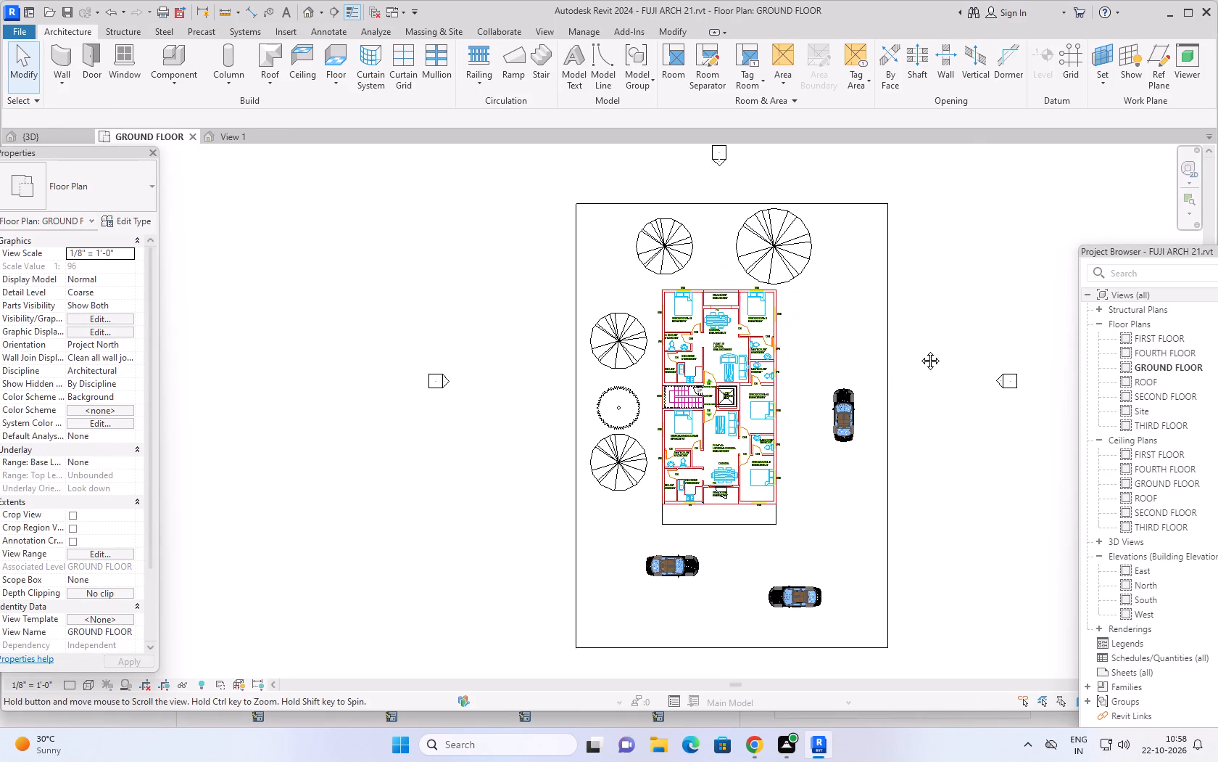
middle_click_drag(919, 350, 919, 350)
middle_click_drag(922, 337, 868, 327)
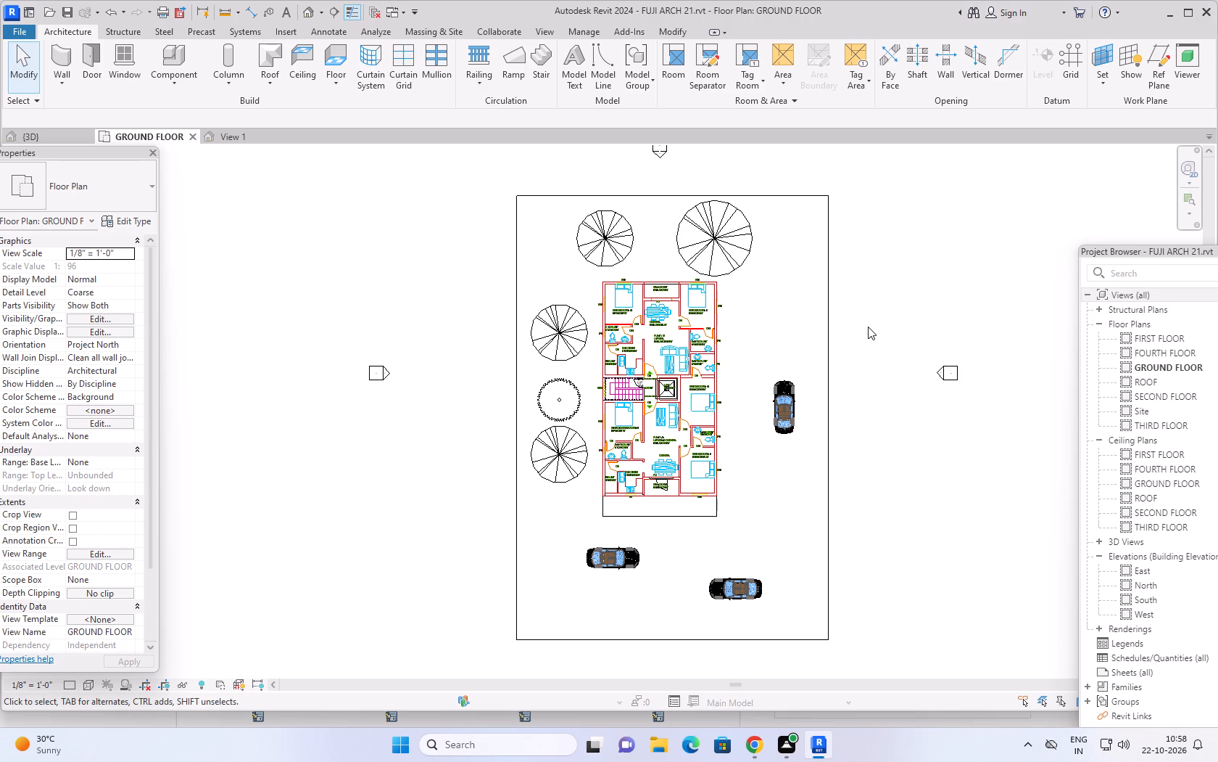
left_click(40, 140)
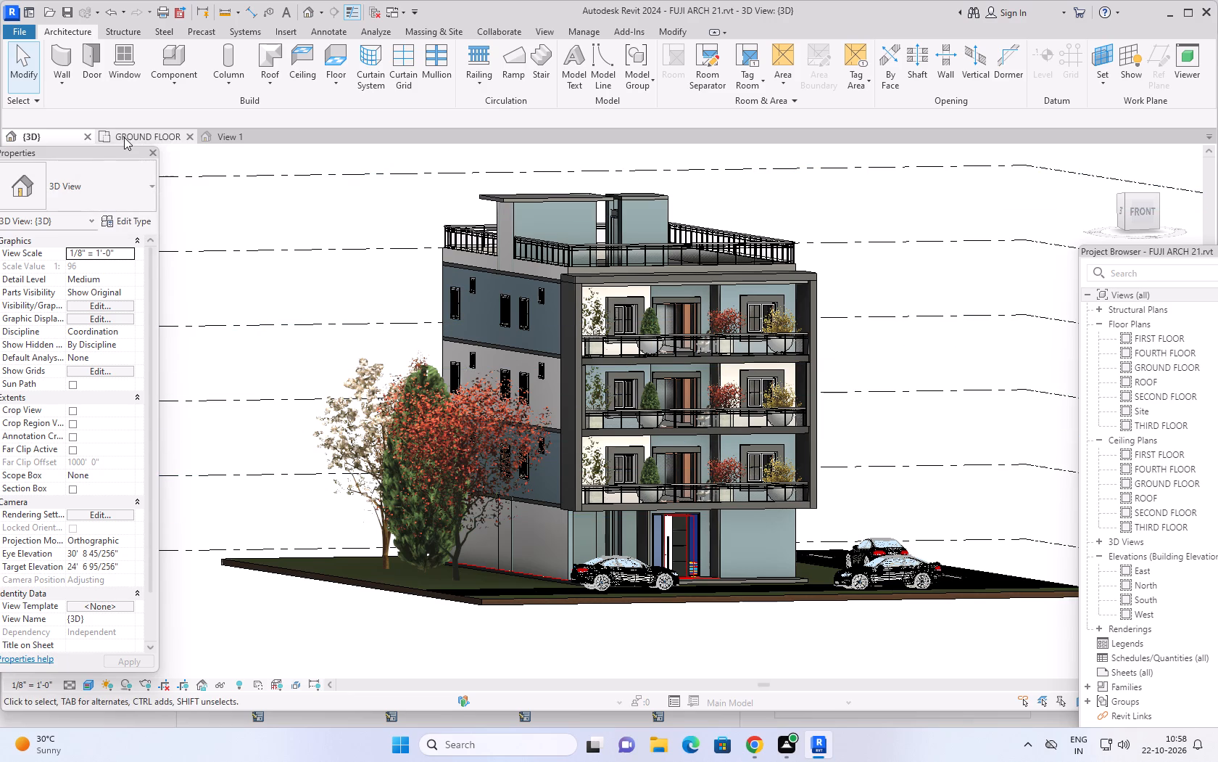
scroll(44, 402, "down", 6)
scroll(51, 445, "up", 3)
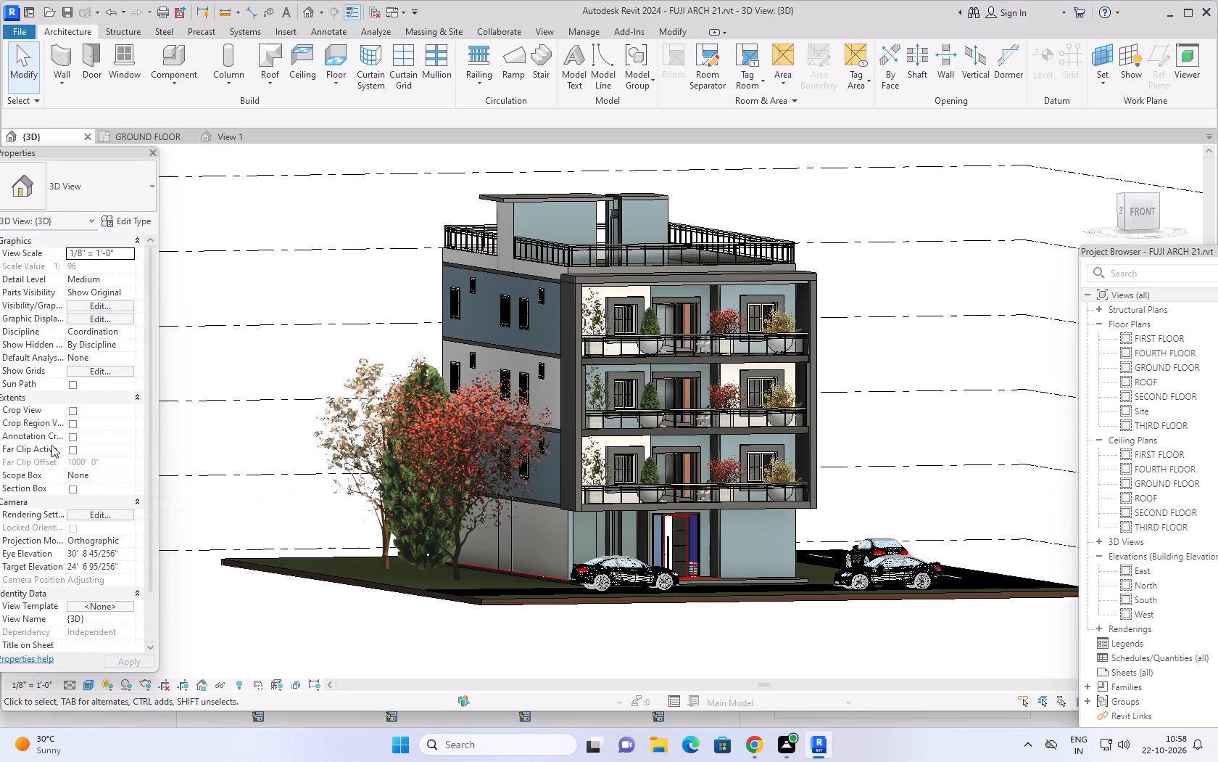
scroll(51, 445, "up", 5)
left_click(120, 134)
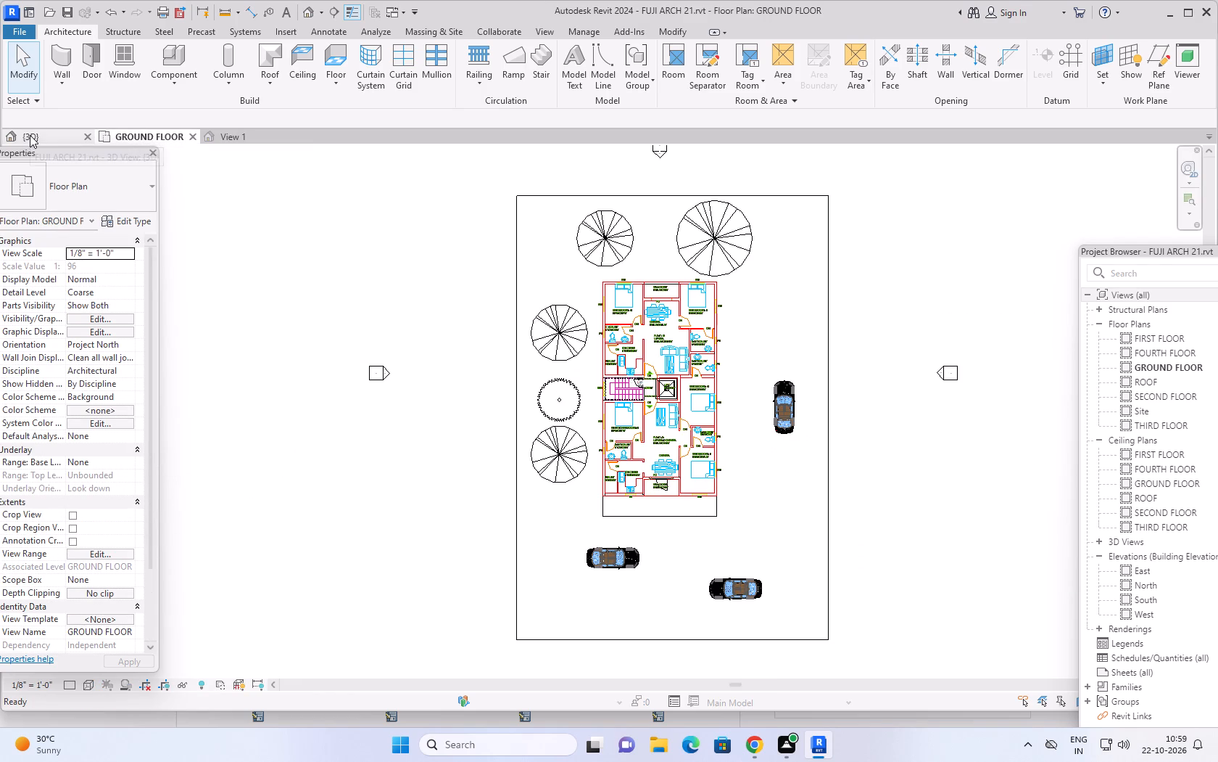
Select the first-floor front balcony railing in the 3D view and examine the type properties of Glass Panel - Bottom Fill.
left_click(30, 135)
scroll(667, 487, "up", 9)
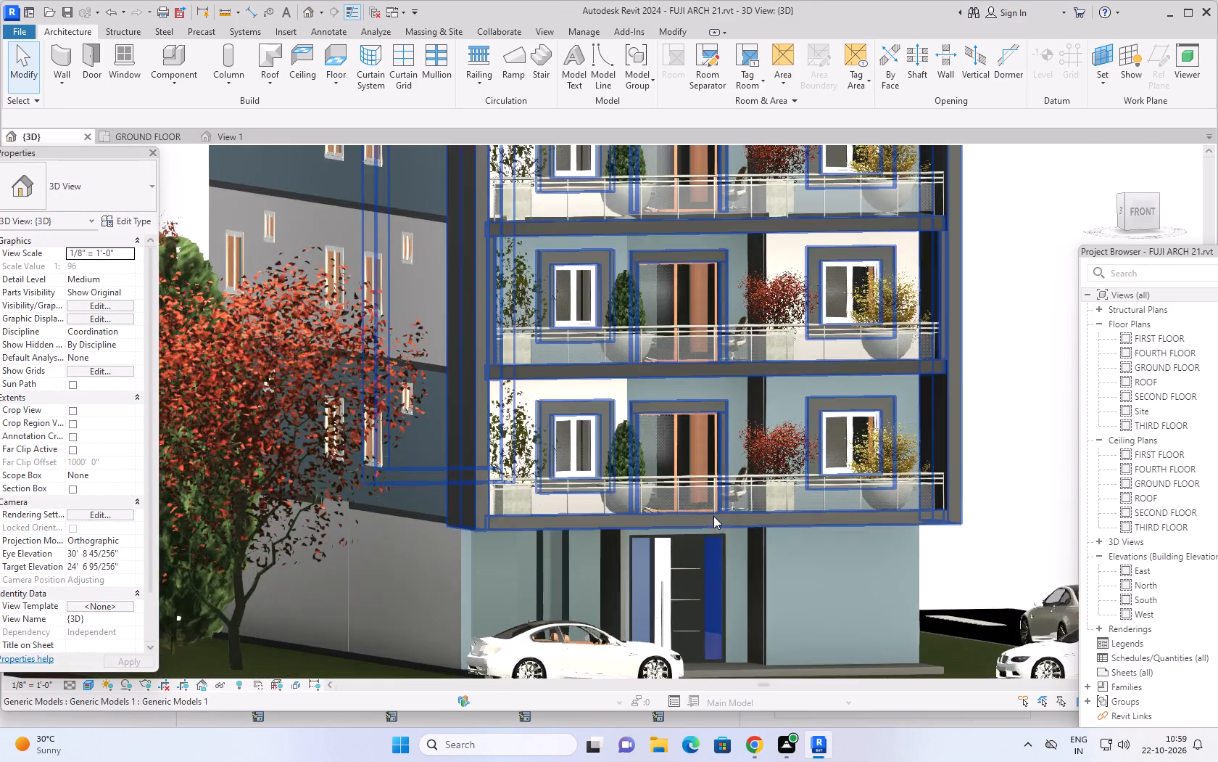
key("Escape")
key("Escape")
key("Escape")
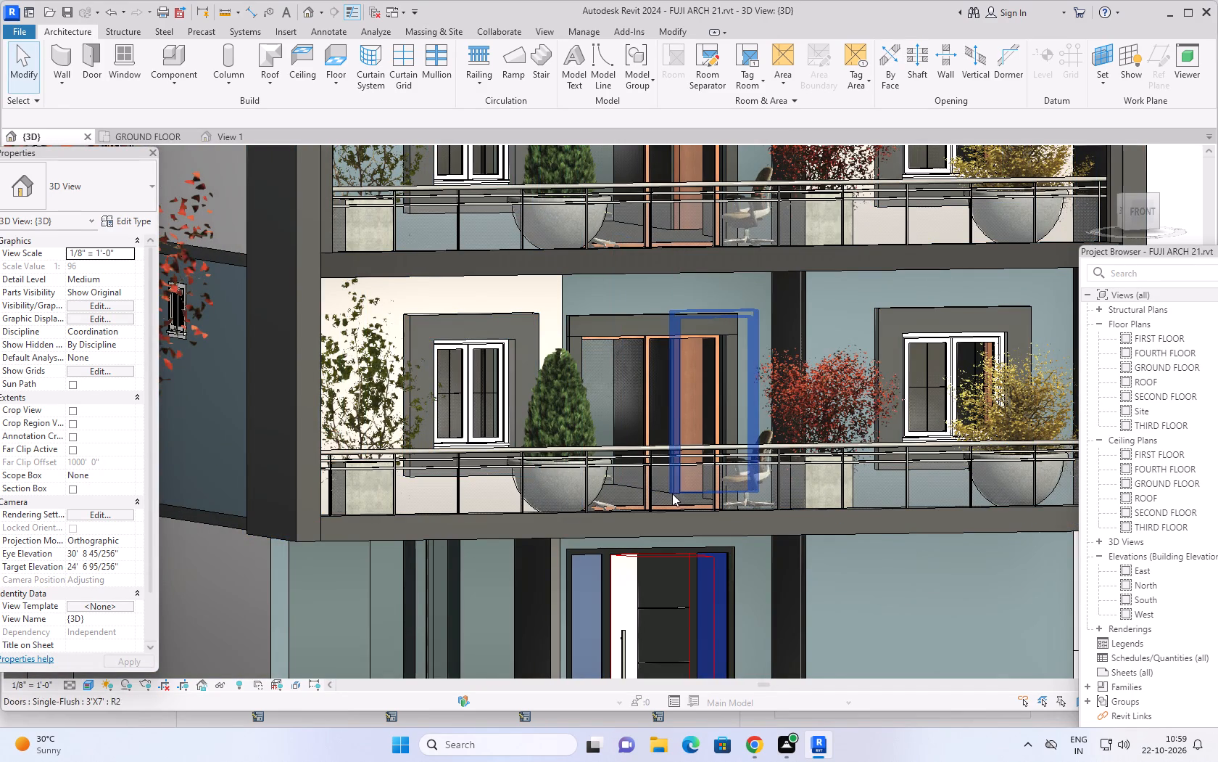
left_click(571, 498)
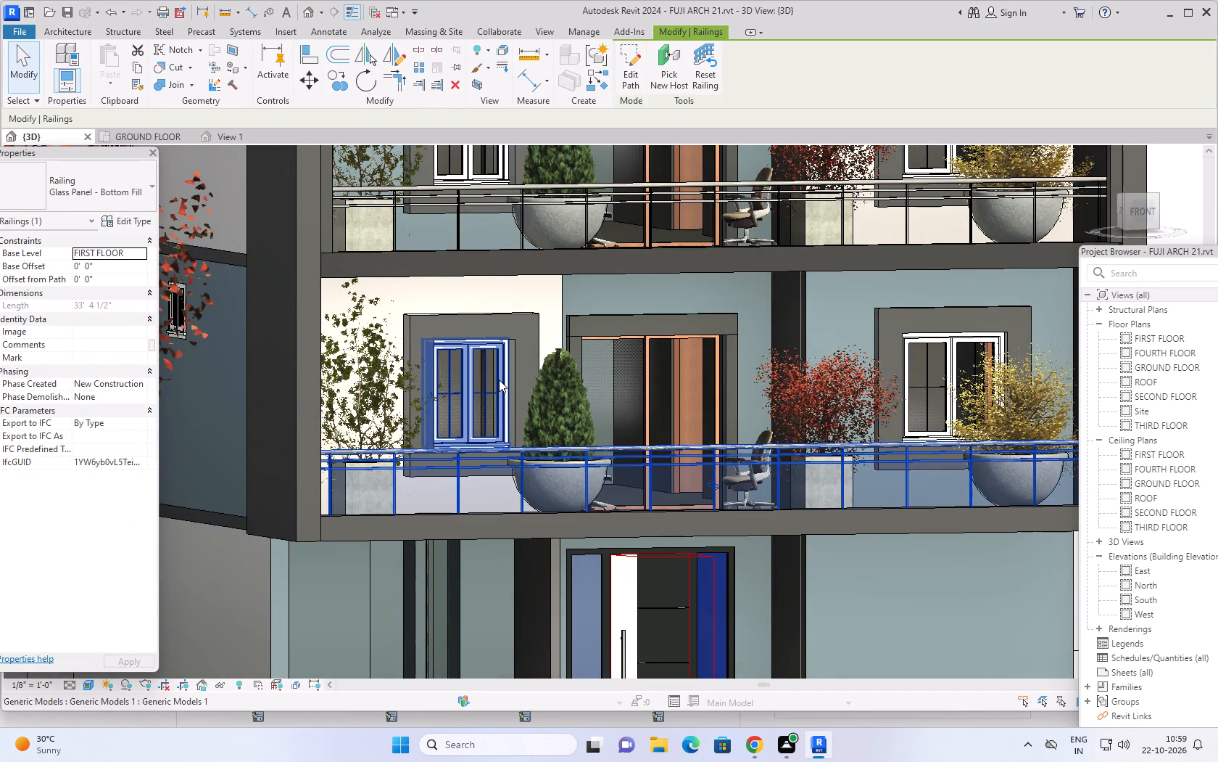
left_click(130, 220)
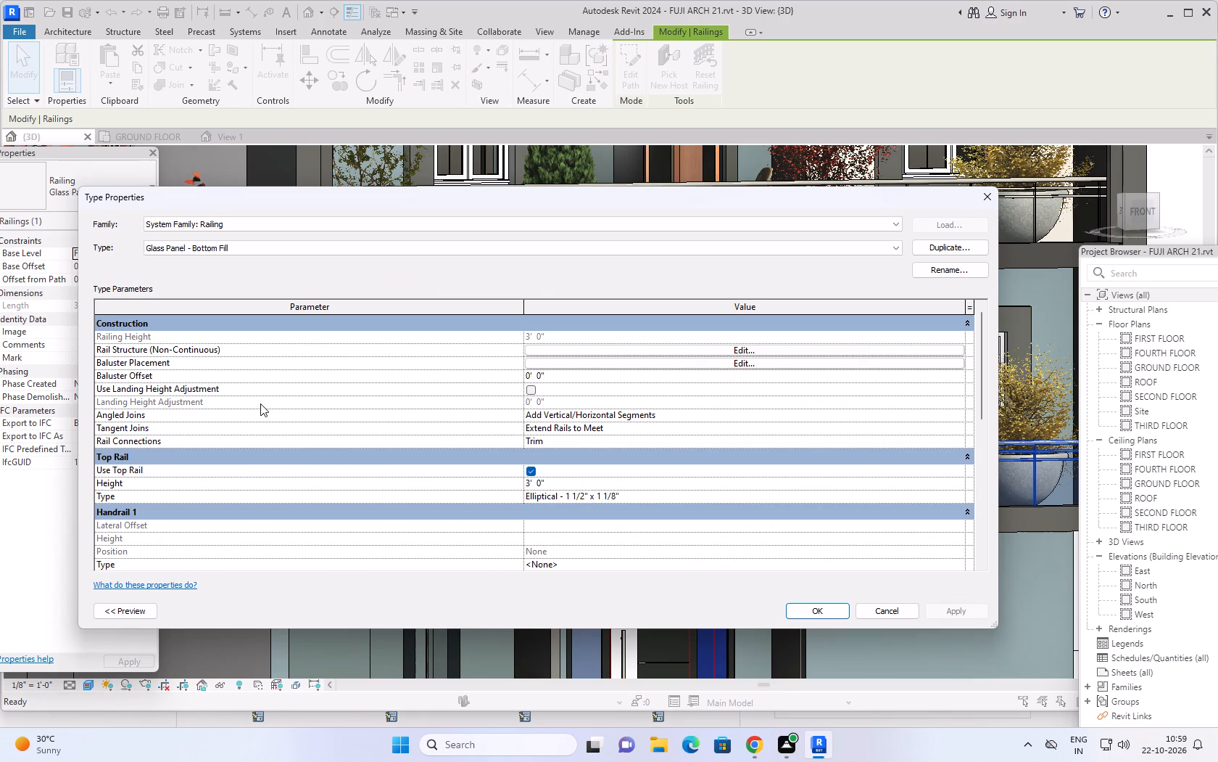
scroll(604, 395, "down", 3)
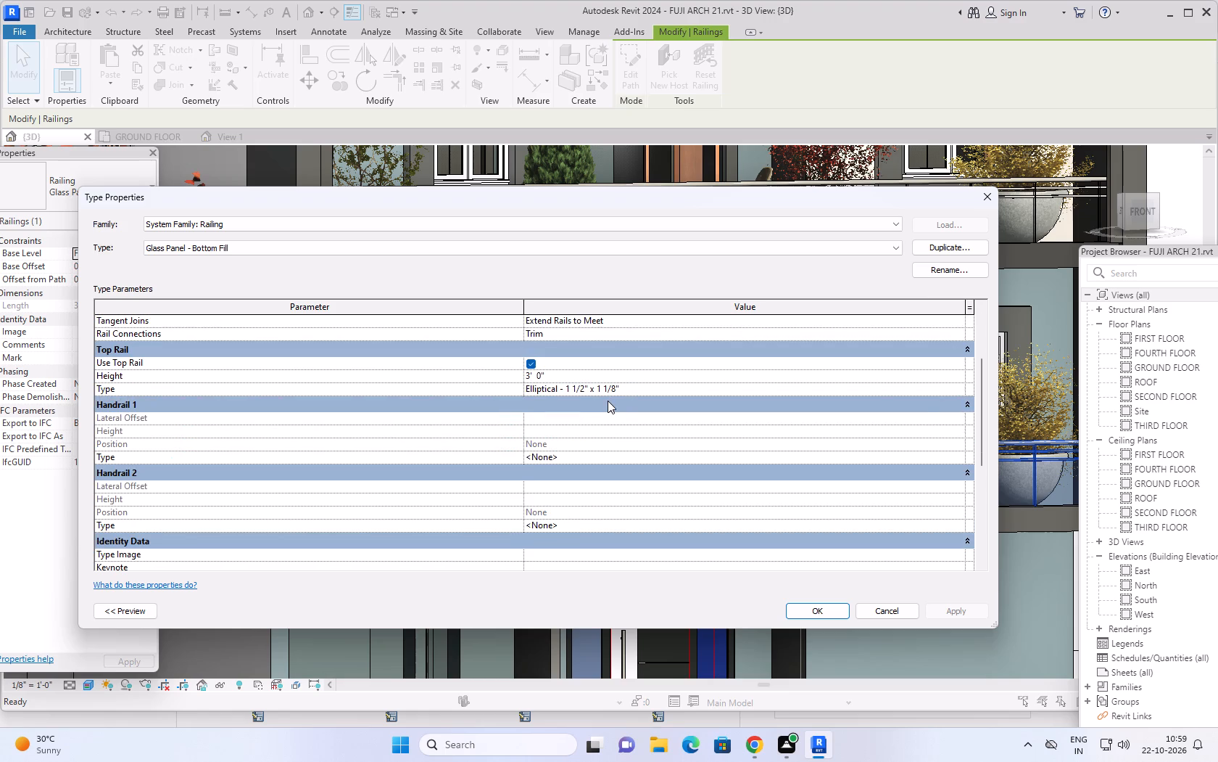
scroll(607, 416, "down", 2)
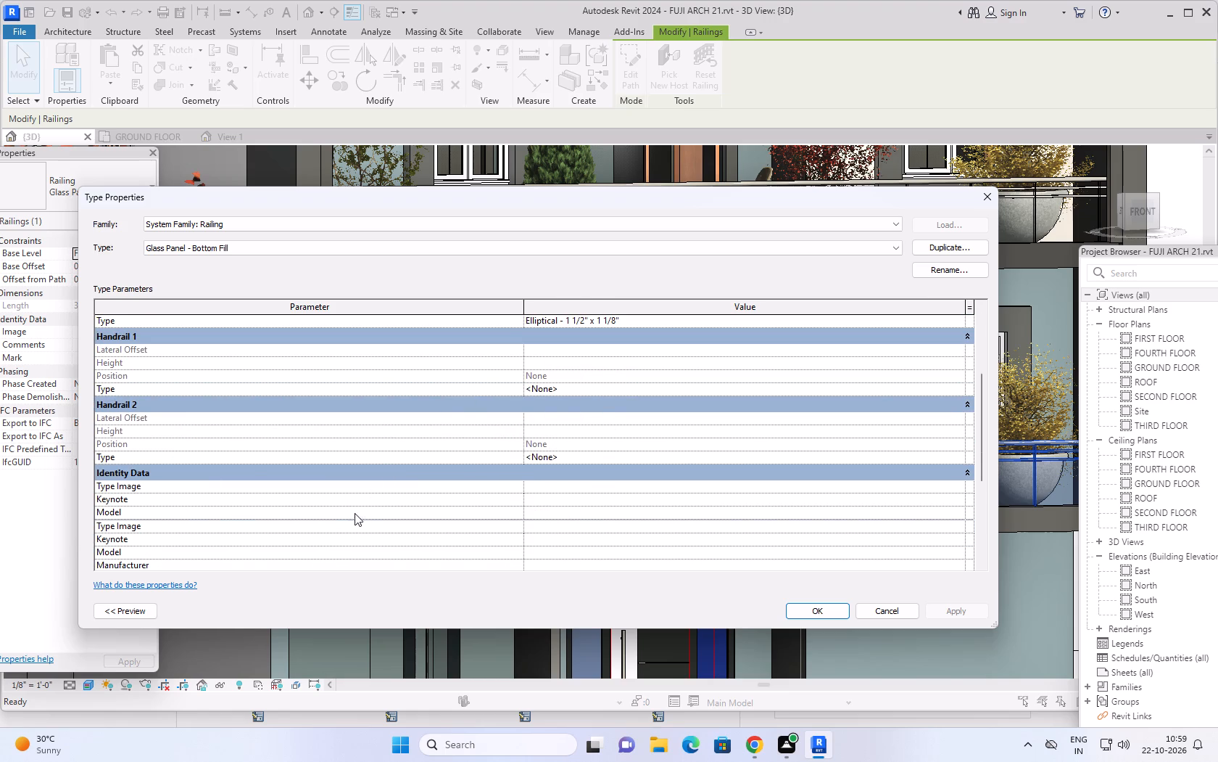
scroll(336, 515, "up", 1)
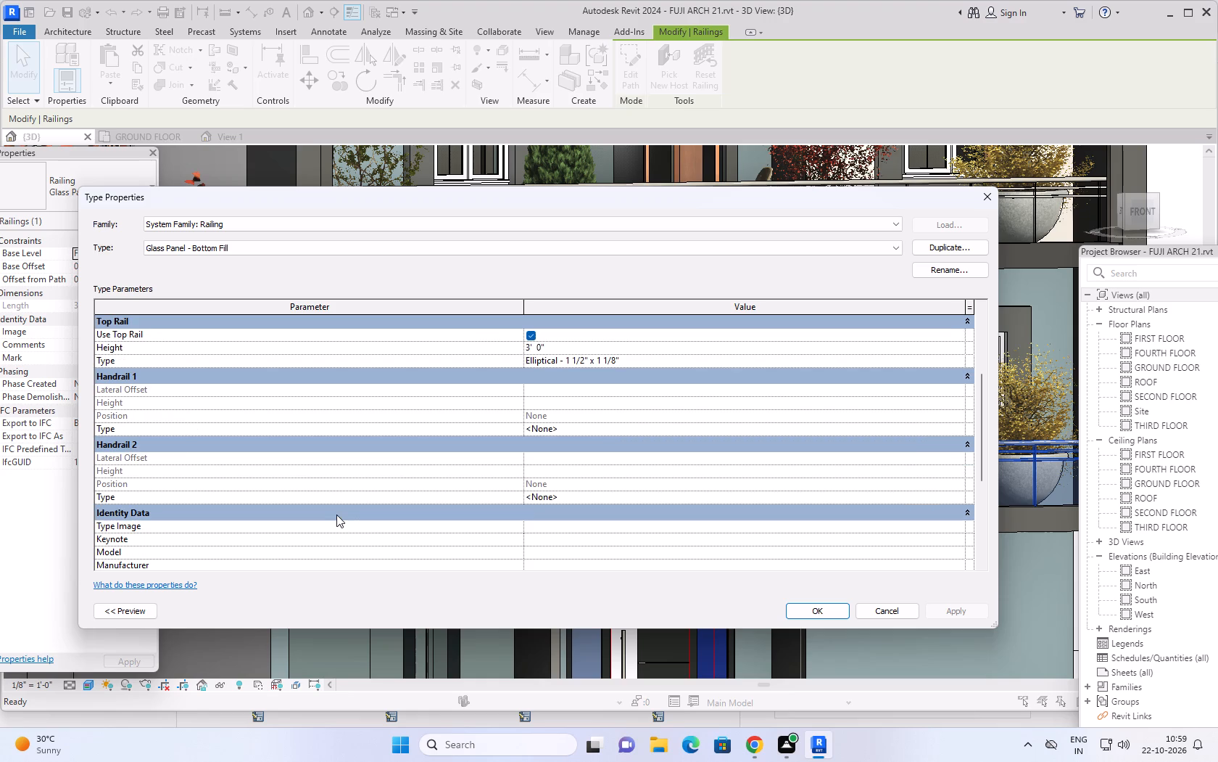
scroll(355, 517, "up", 2)
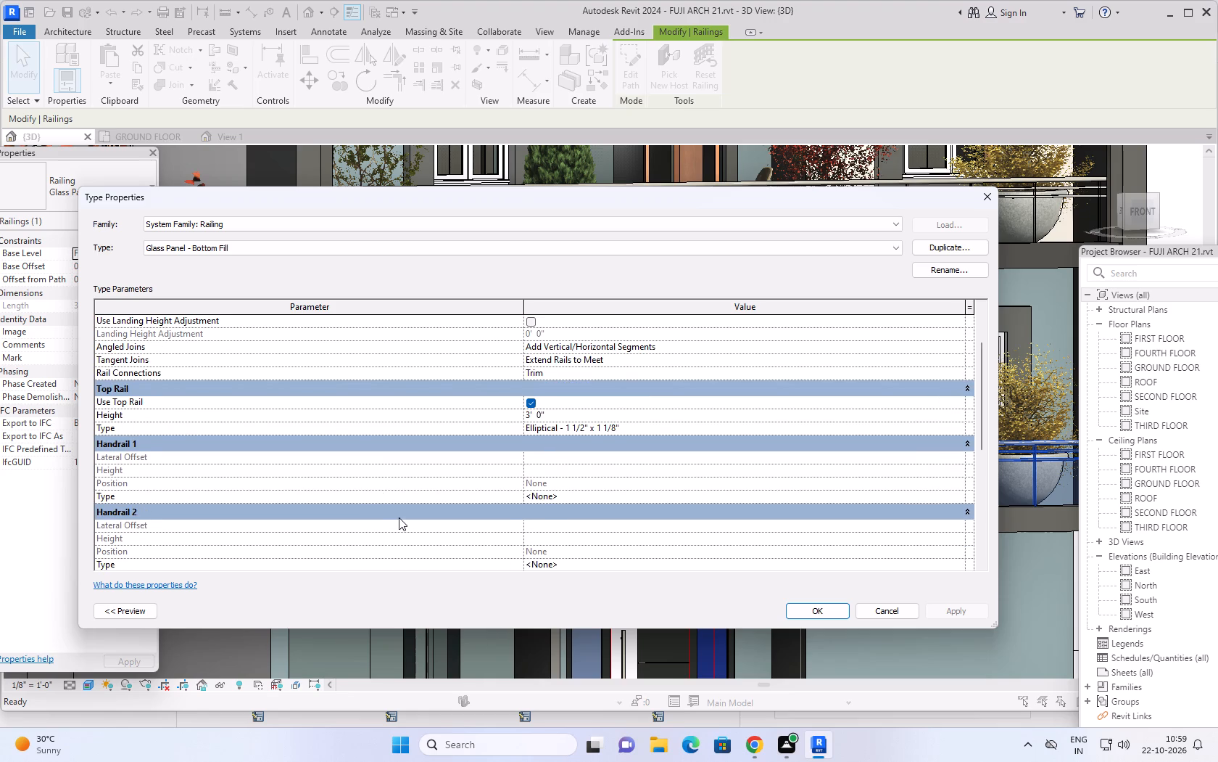
scroll(399, 517, "up", 3)
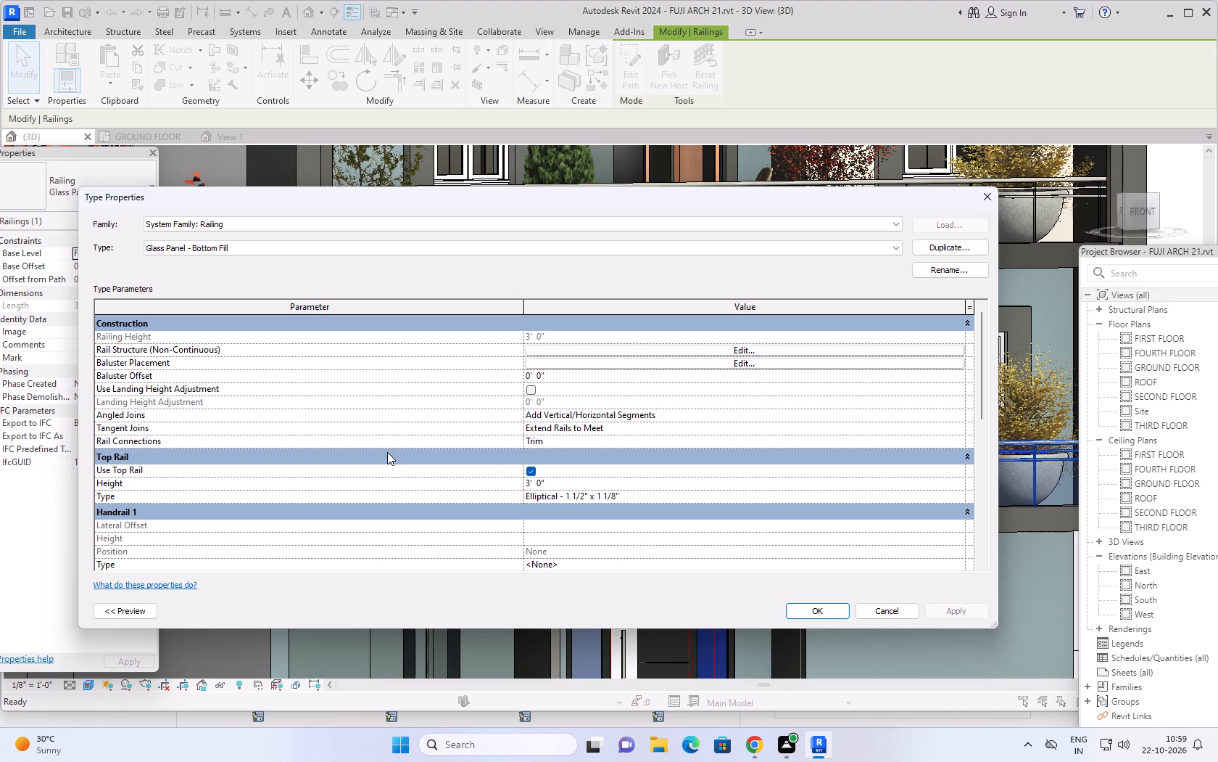
scroll(387, 452, "up", 3)
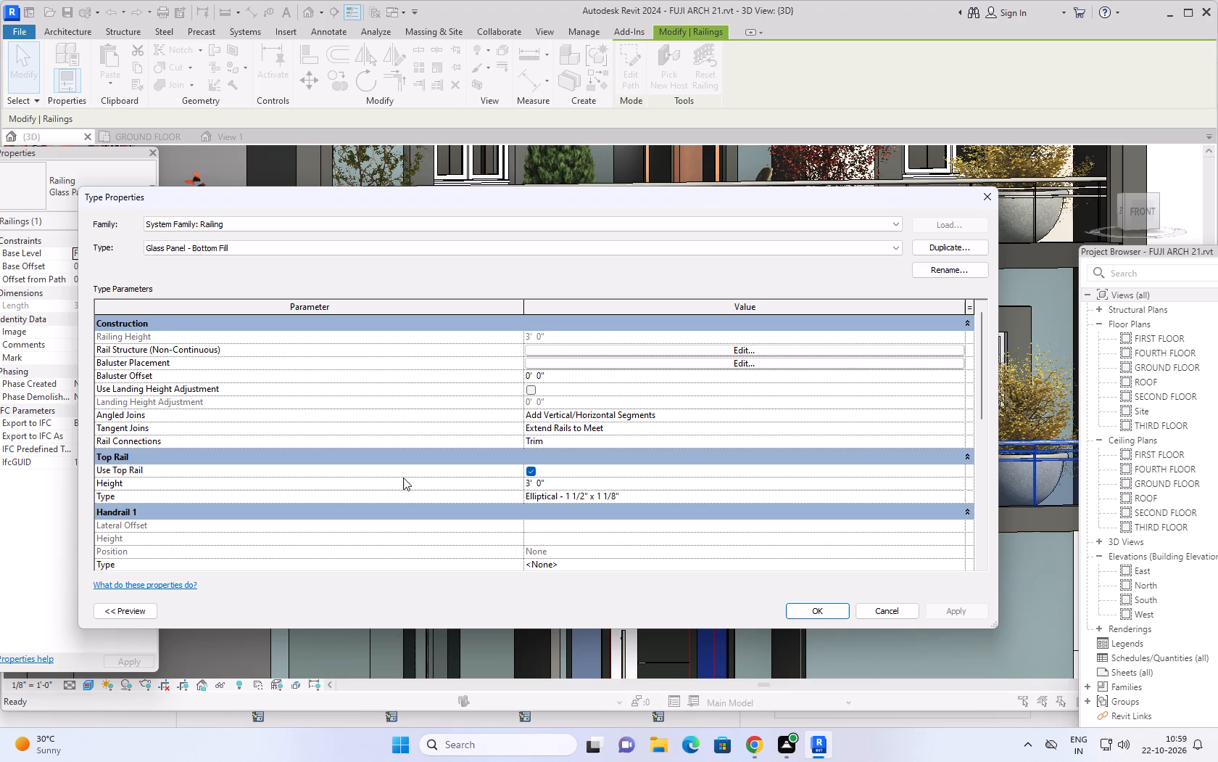
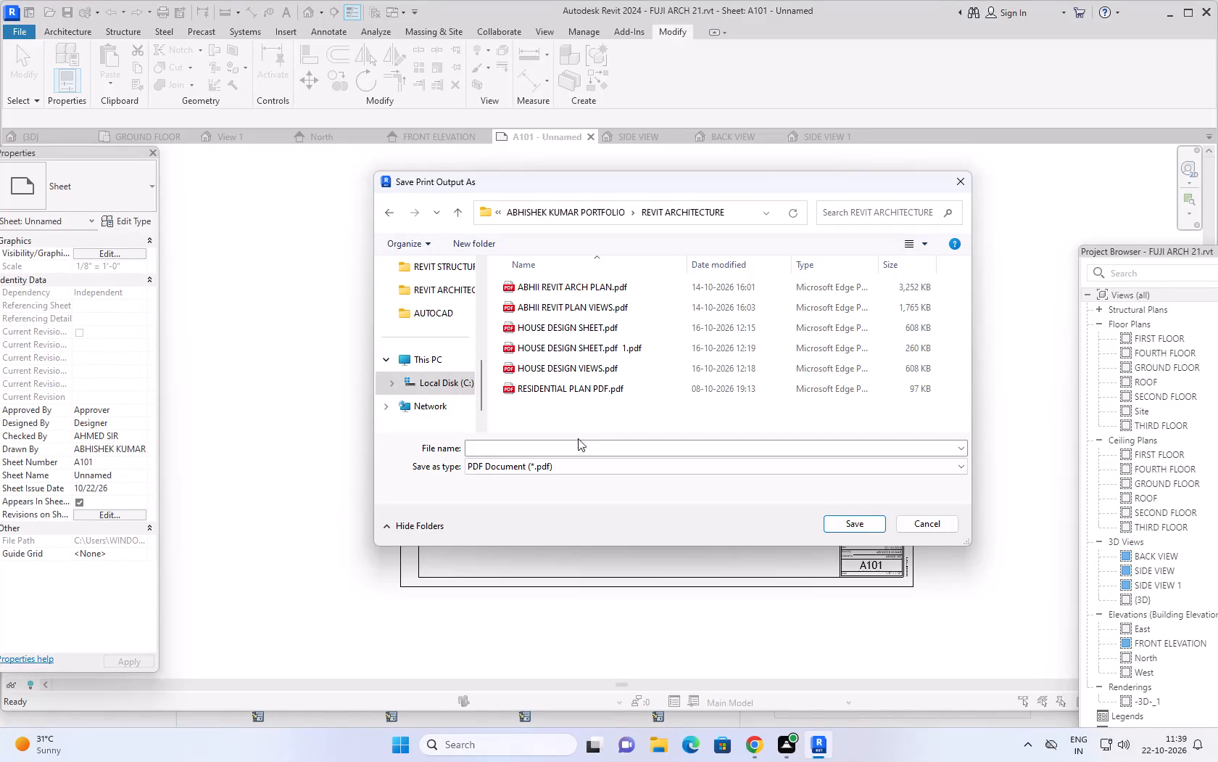
Save the print output as a PDF named "ARCH PLAN 2 SHEETS AND VIEWS" in the REVIT ARCHITECTURE folder.
left_click(574, 447)
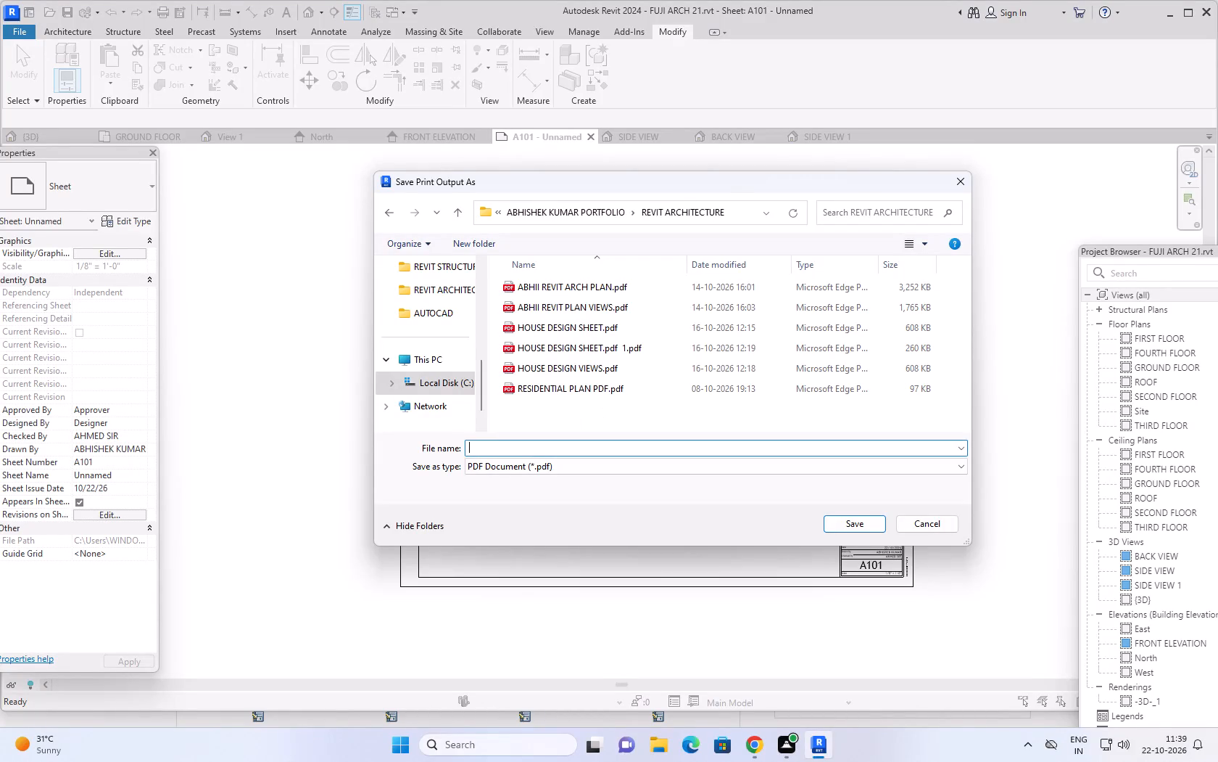
type("ARCH")
key("space")
type("PLAN")
key("space")
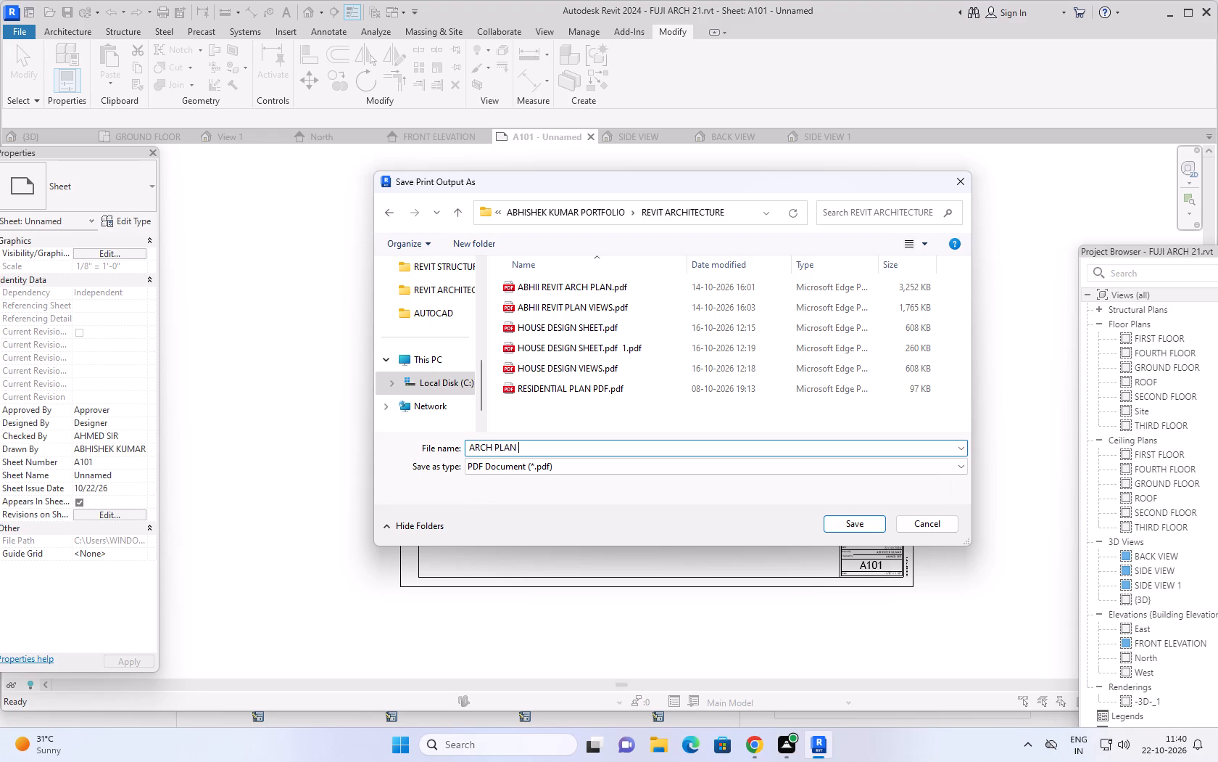
type("2")
key("space")
type("SHEET")
key("s")
key("space")
type("AND VIEWS")
left_click(862, 521)
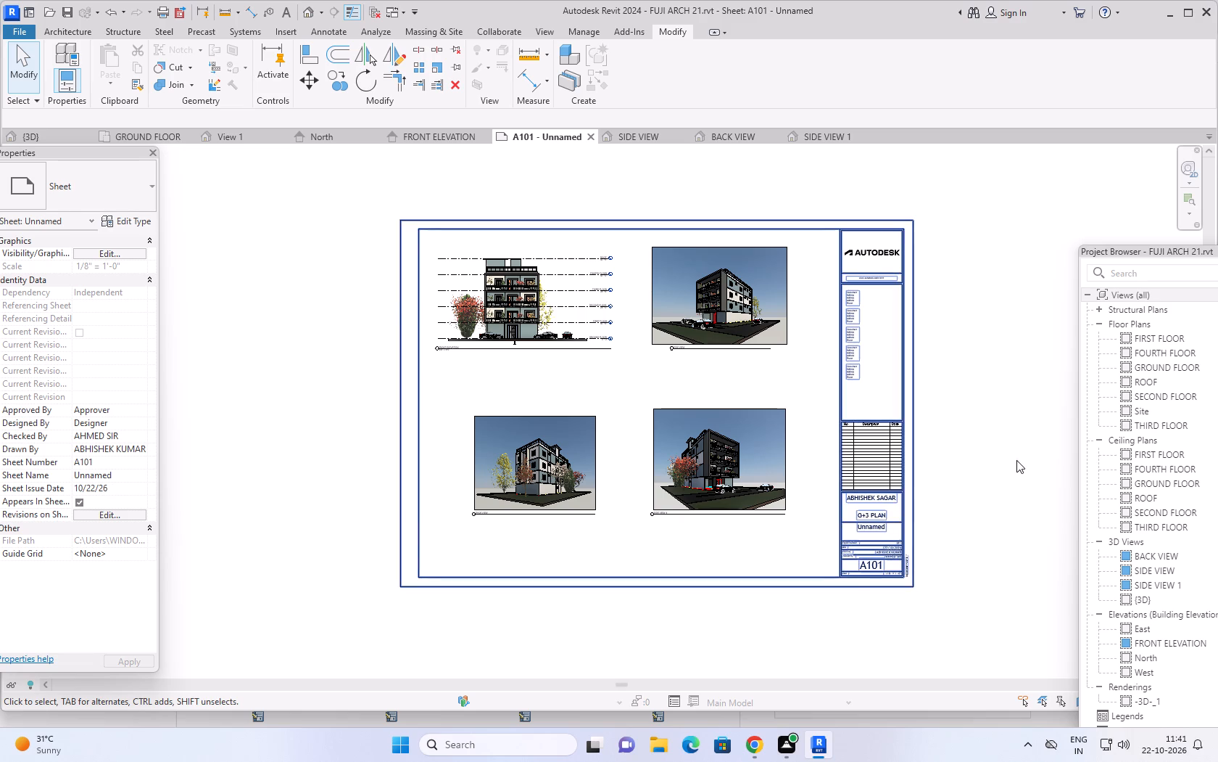
Review sheet A101 and the open front elevation, side, back, car family, ground floor and {3D} views.
scroll(1004, 435, "up", 1)
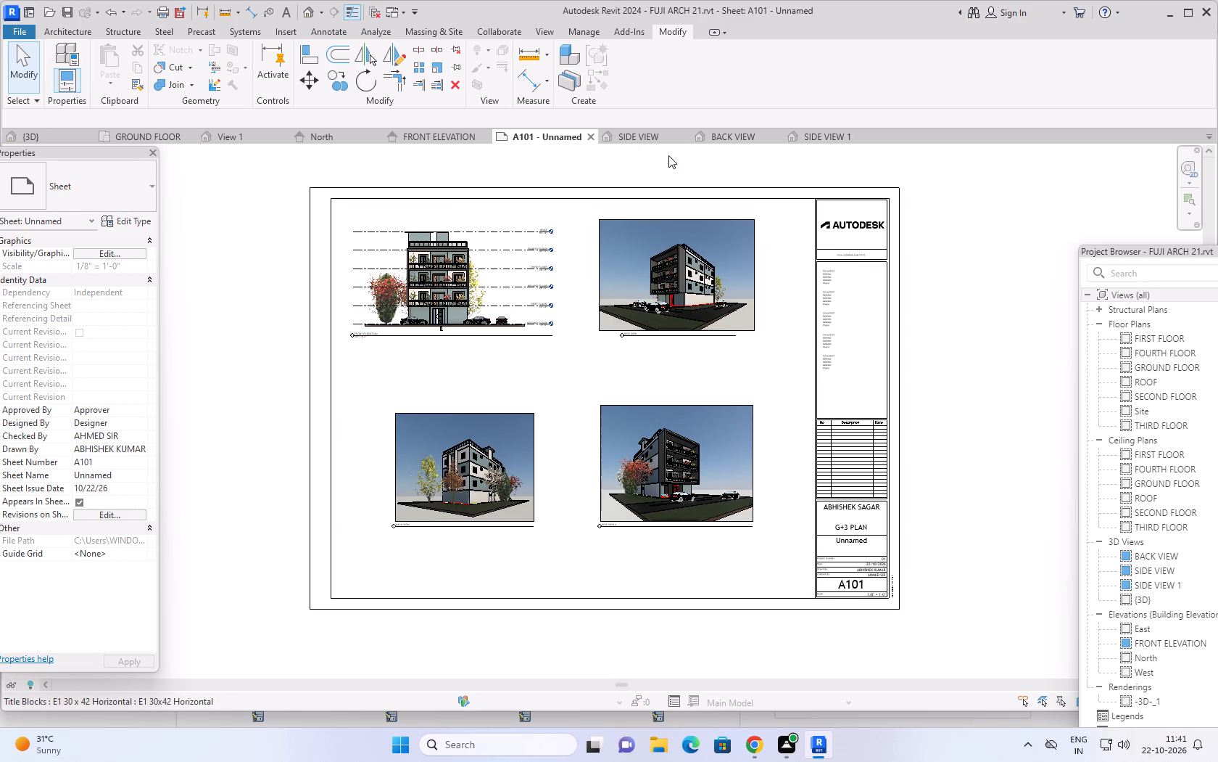
left_click(434, 135)
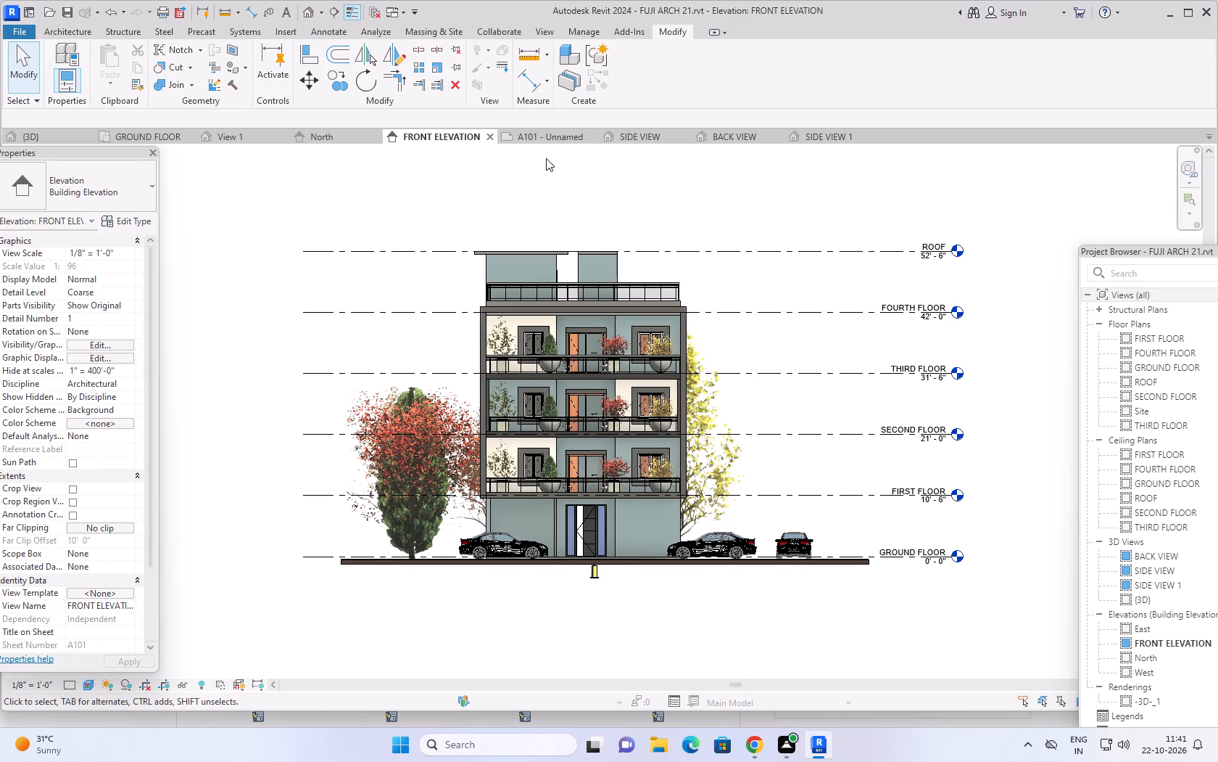
left_click(534, 133)
left_click(631, 141)
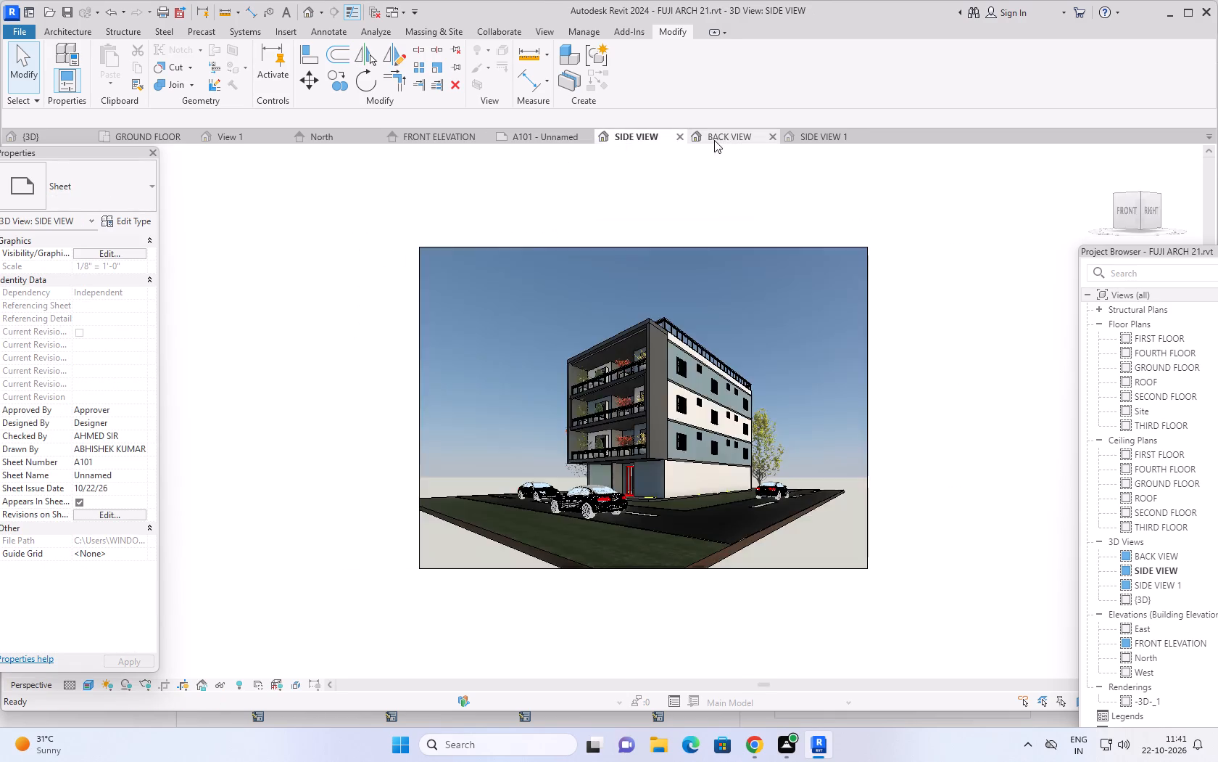
left_click(715, 139)
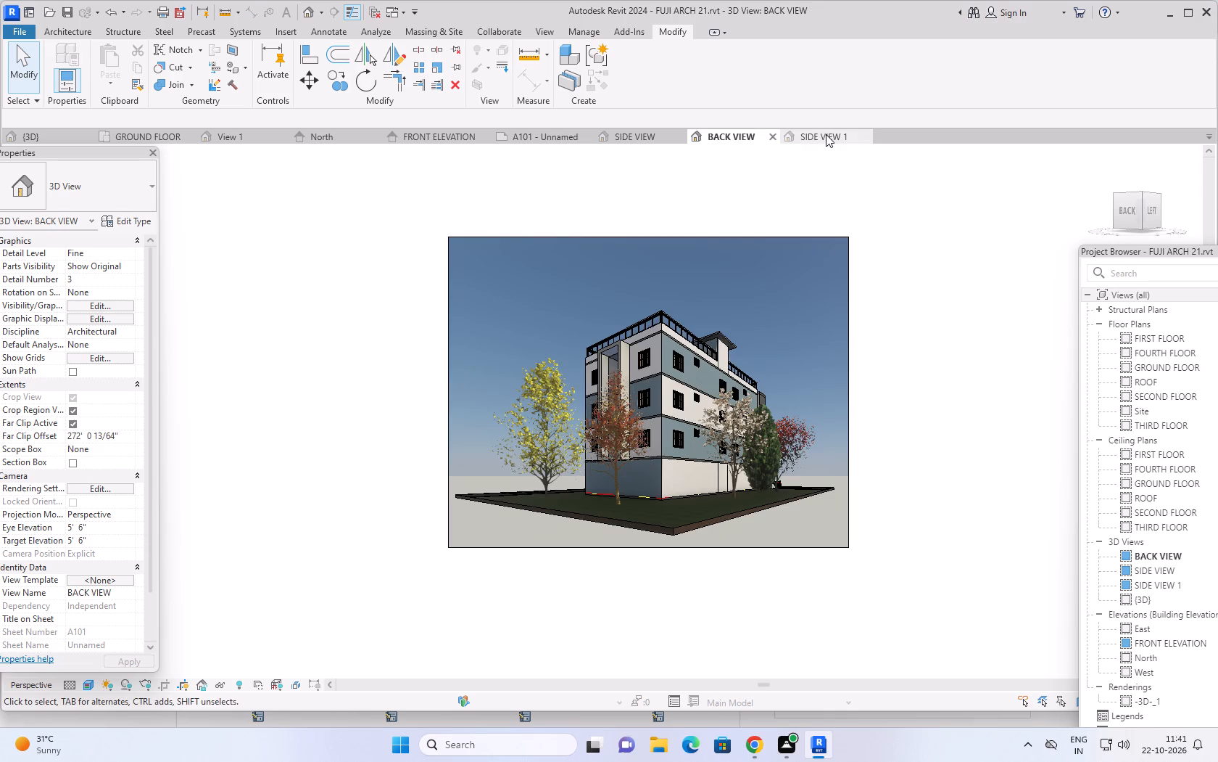
left_click(829, 131)
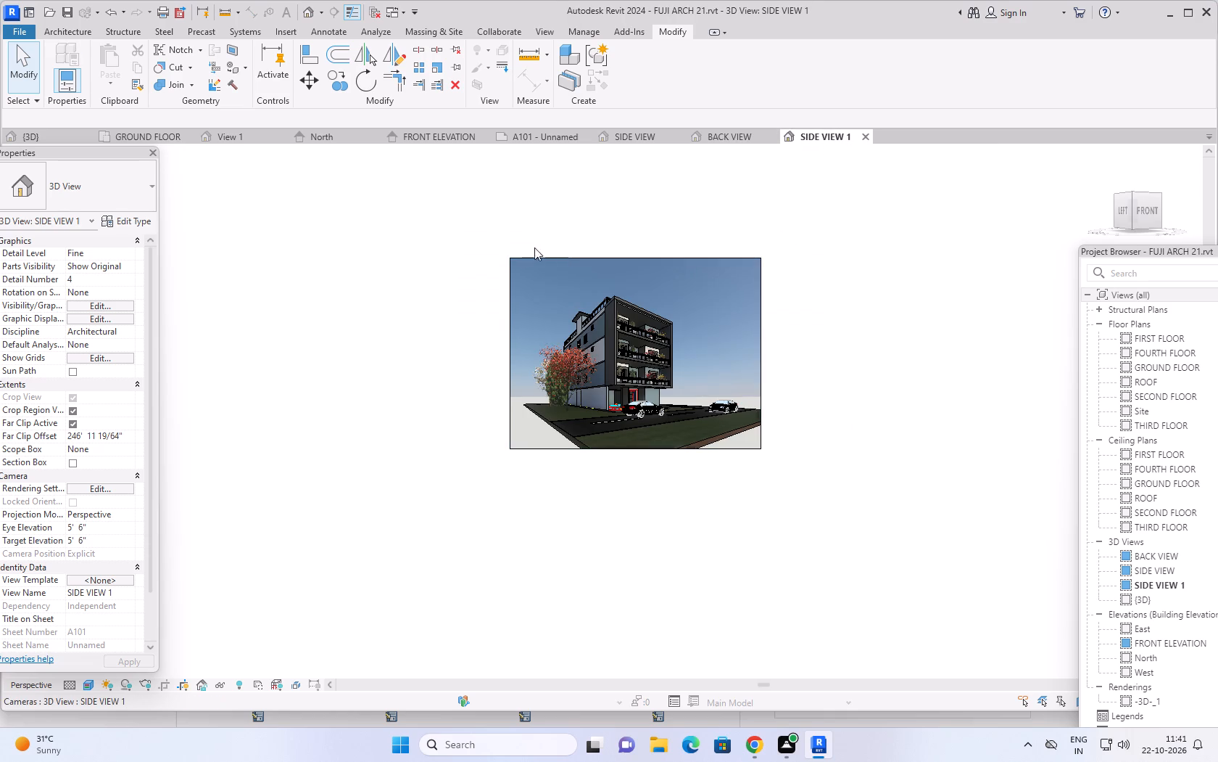
middle_click_drag(726, 218, 710, 266)
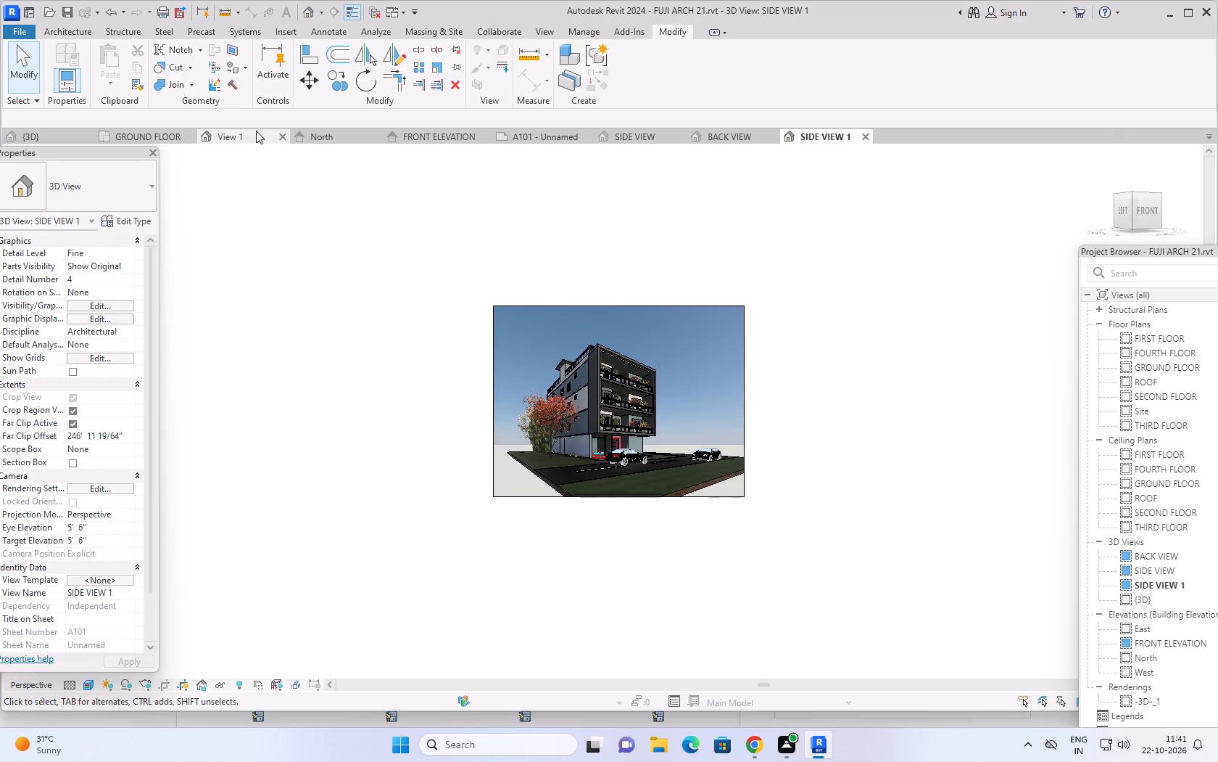
left_click(229, 134)
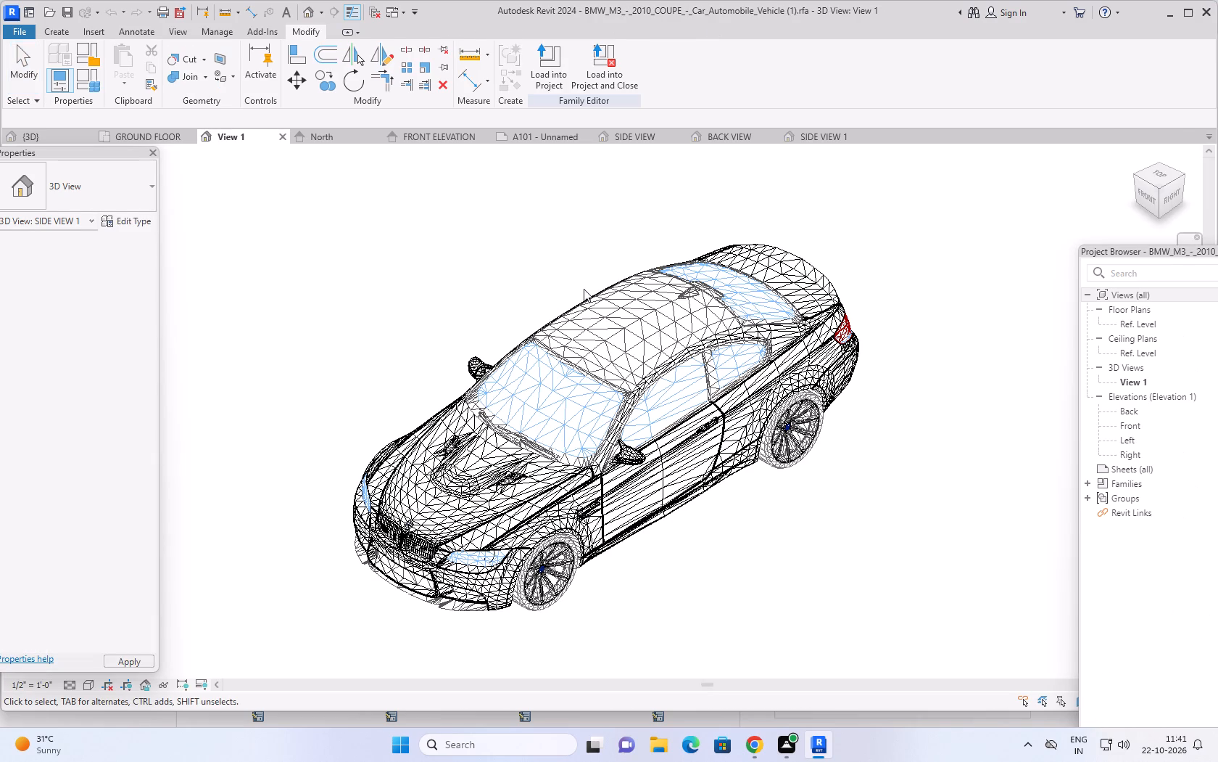
scroll(592, 280, "down", 2)
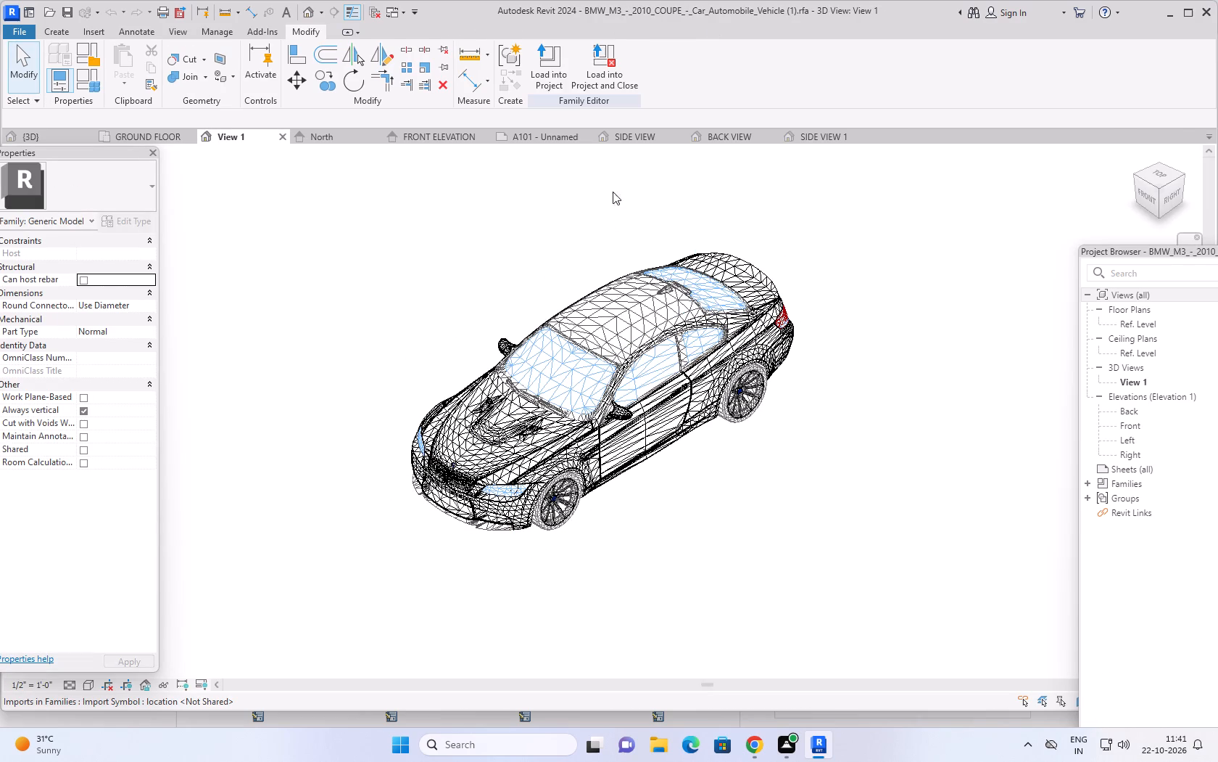
left_click(154, 133)
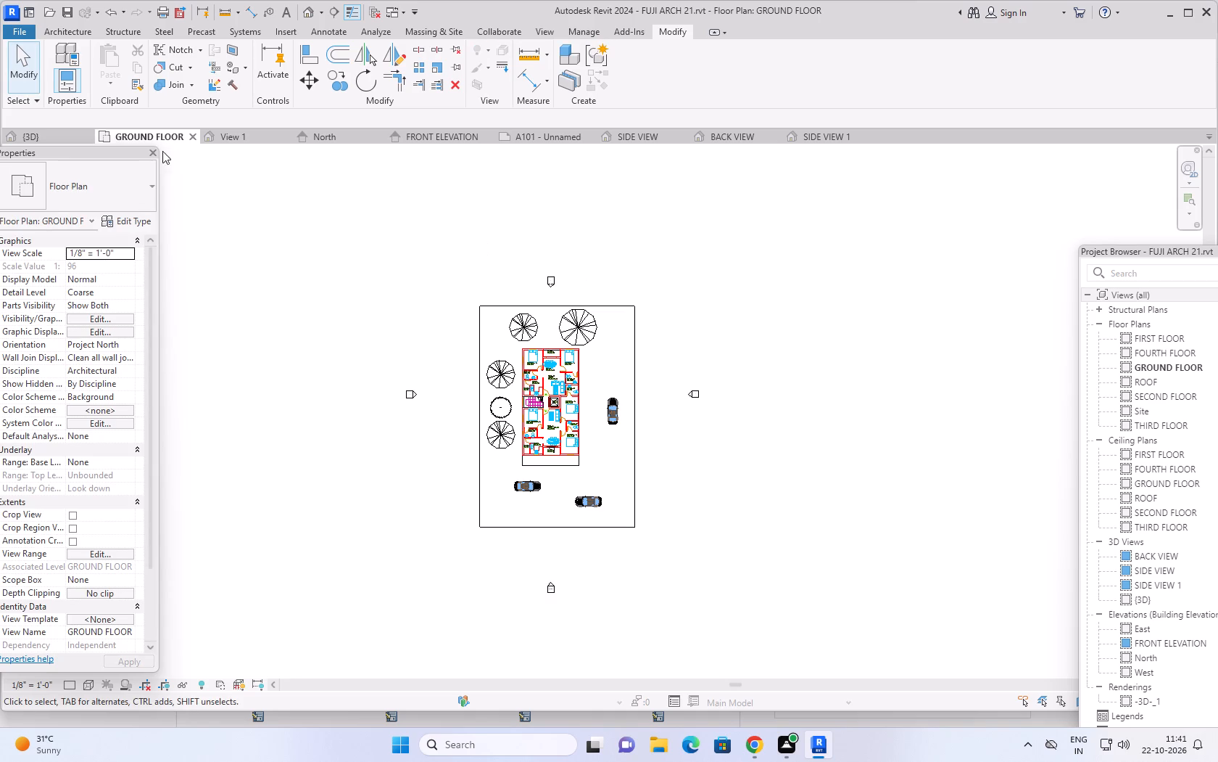
left_click(62, 135)
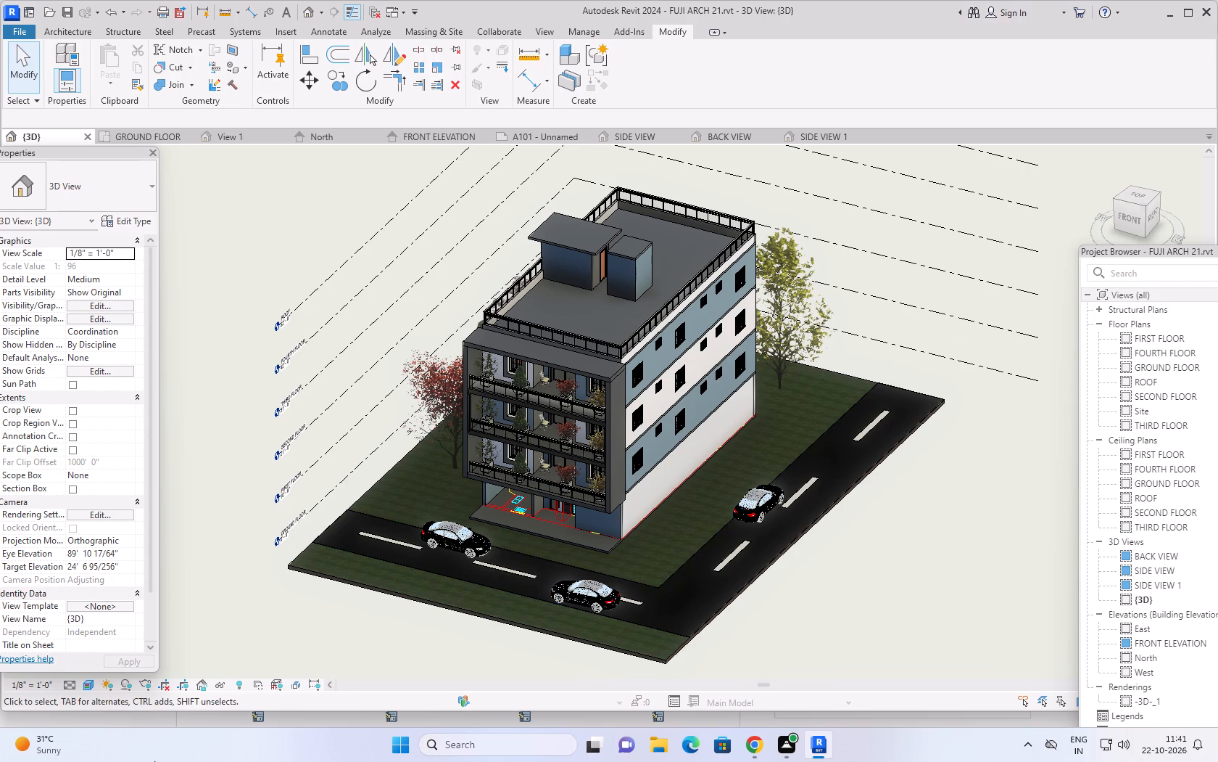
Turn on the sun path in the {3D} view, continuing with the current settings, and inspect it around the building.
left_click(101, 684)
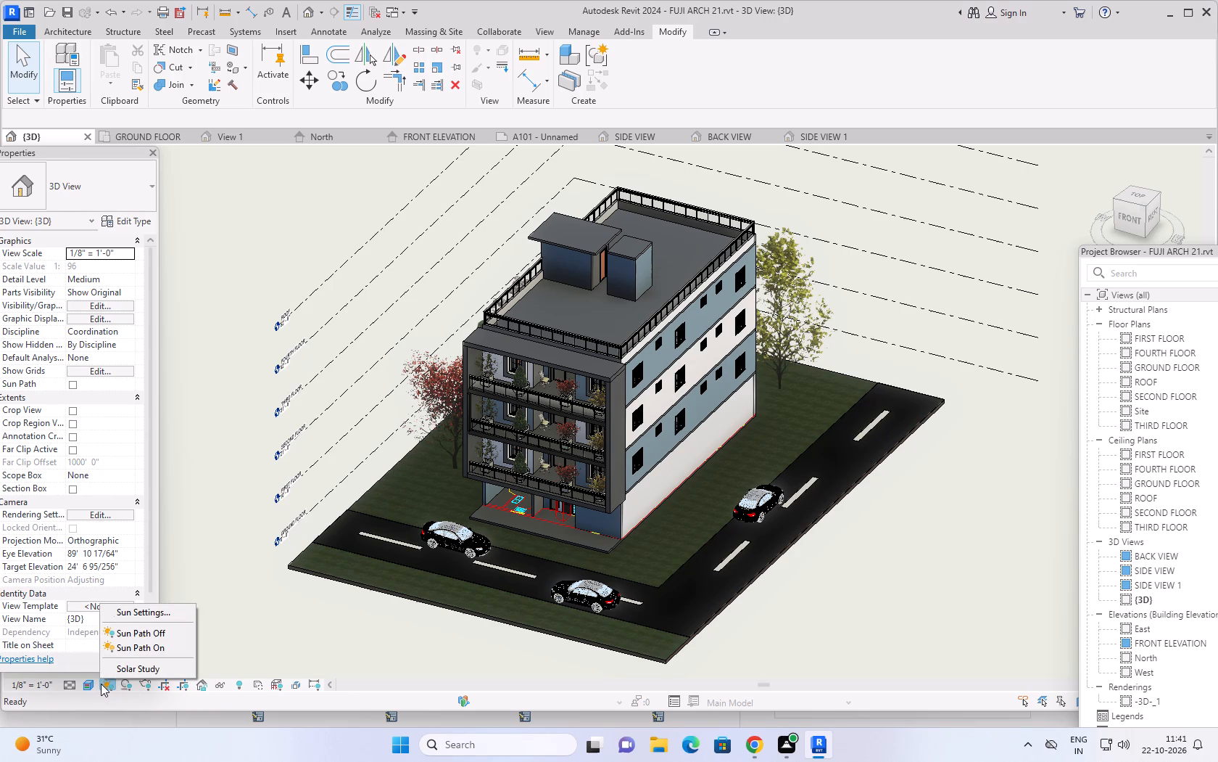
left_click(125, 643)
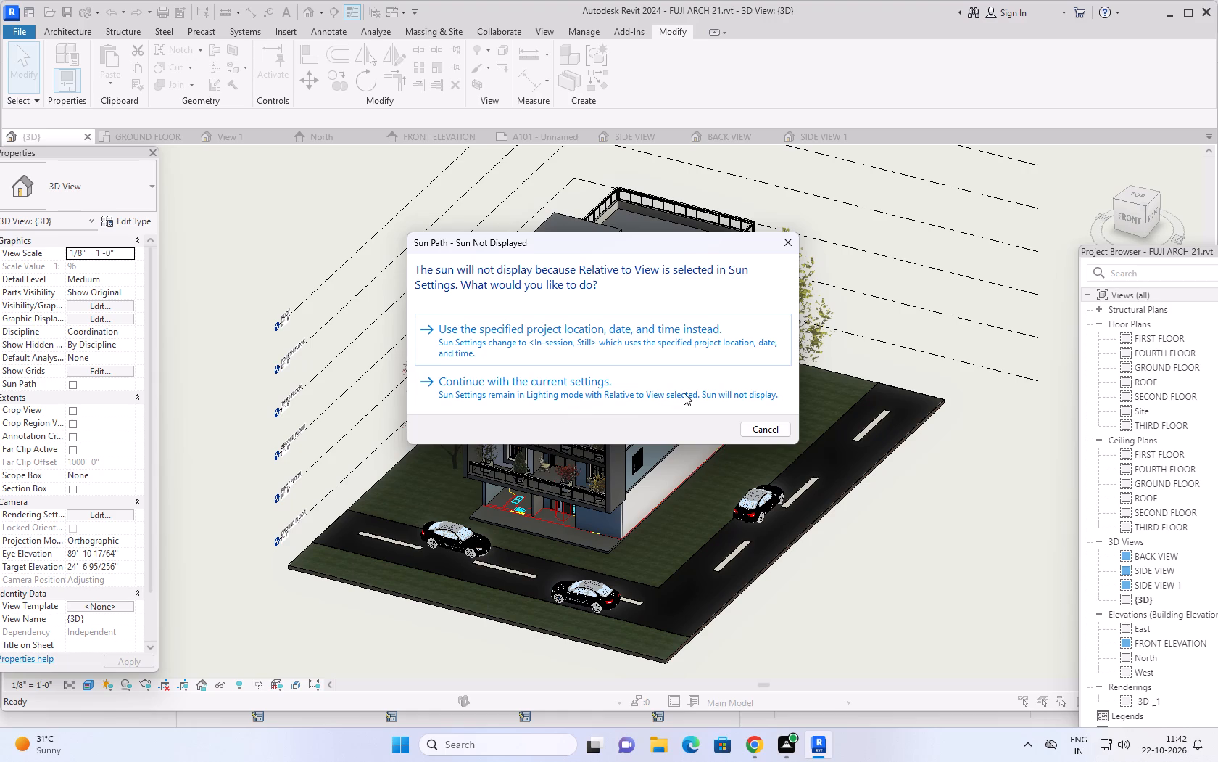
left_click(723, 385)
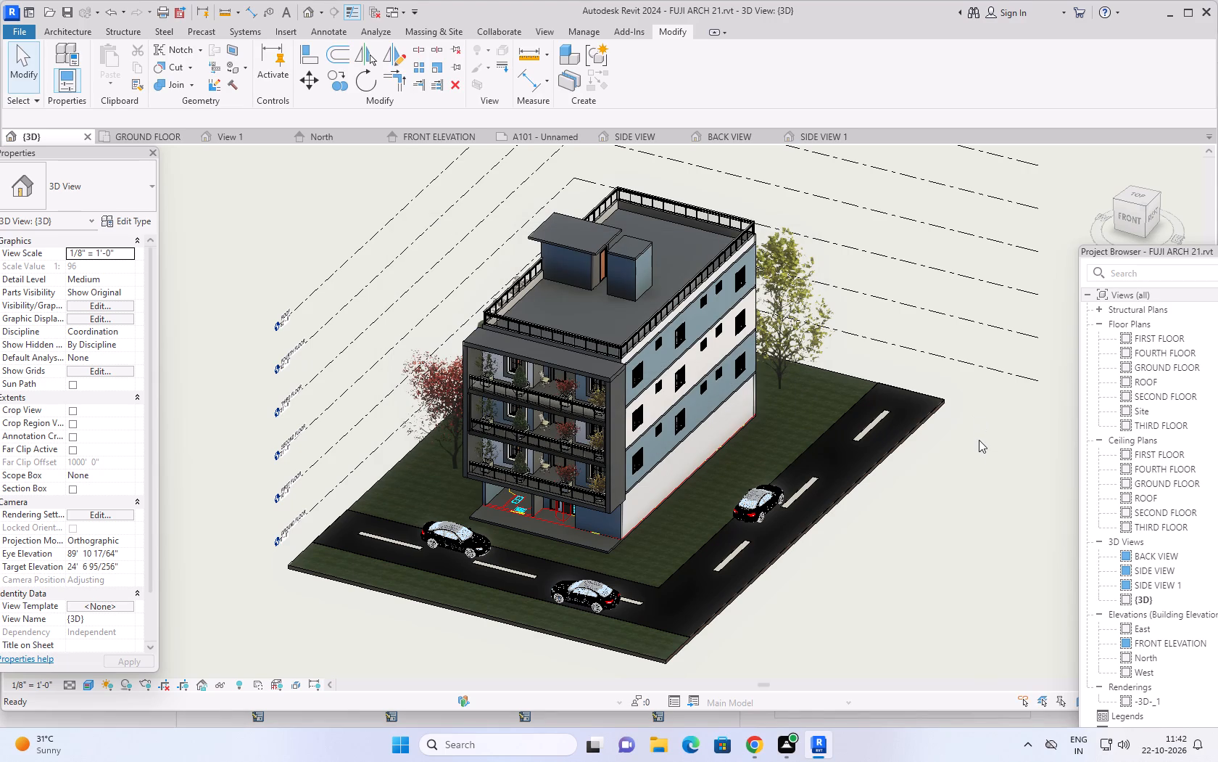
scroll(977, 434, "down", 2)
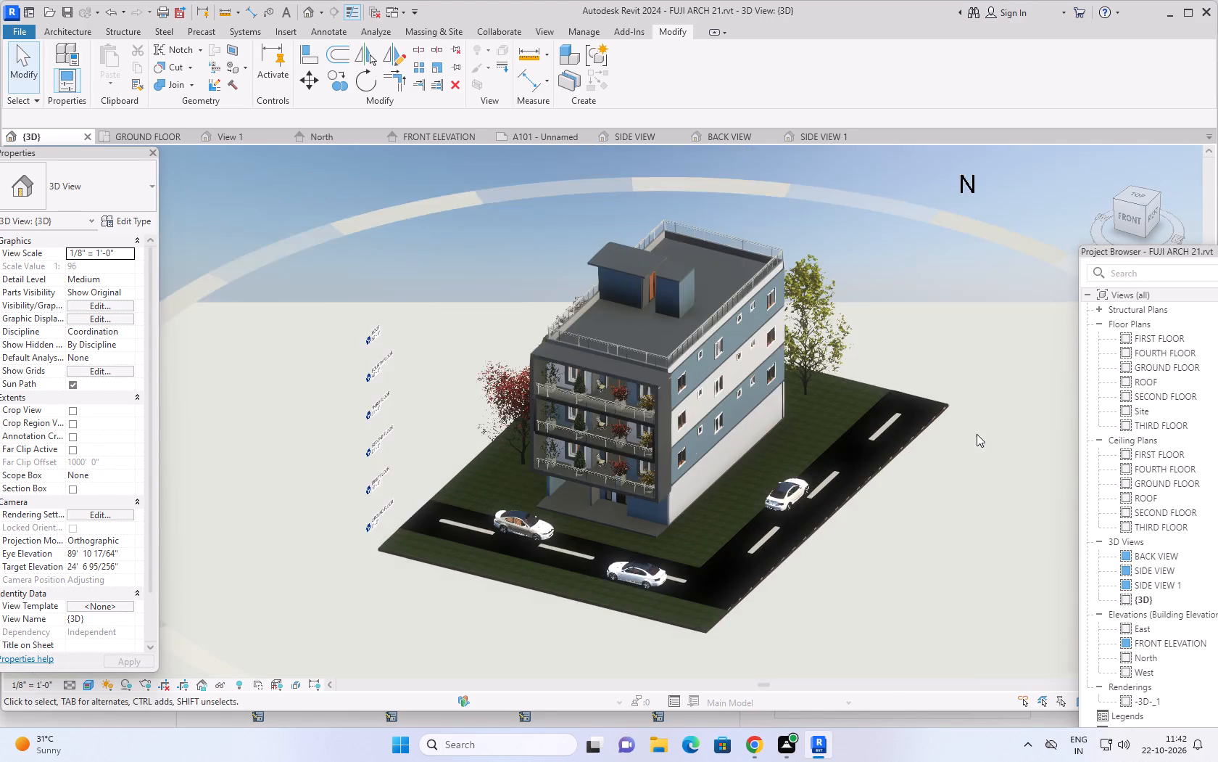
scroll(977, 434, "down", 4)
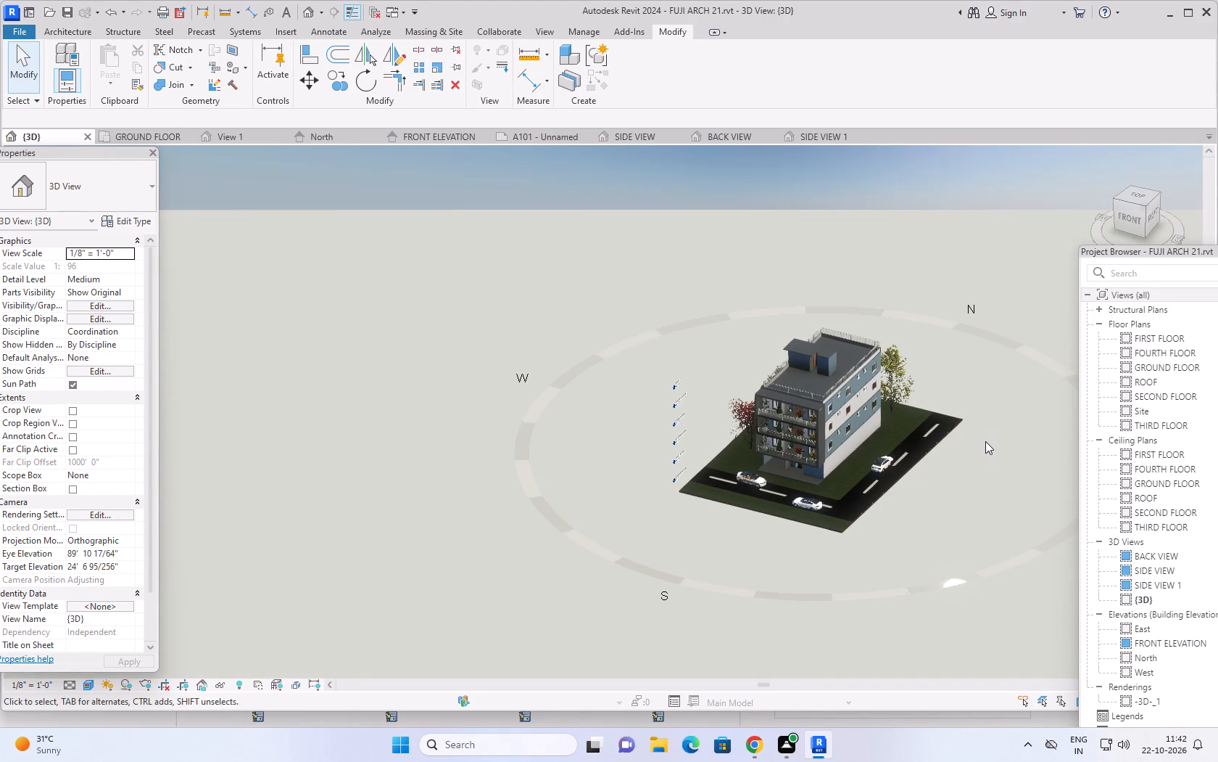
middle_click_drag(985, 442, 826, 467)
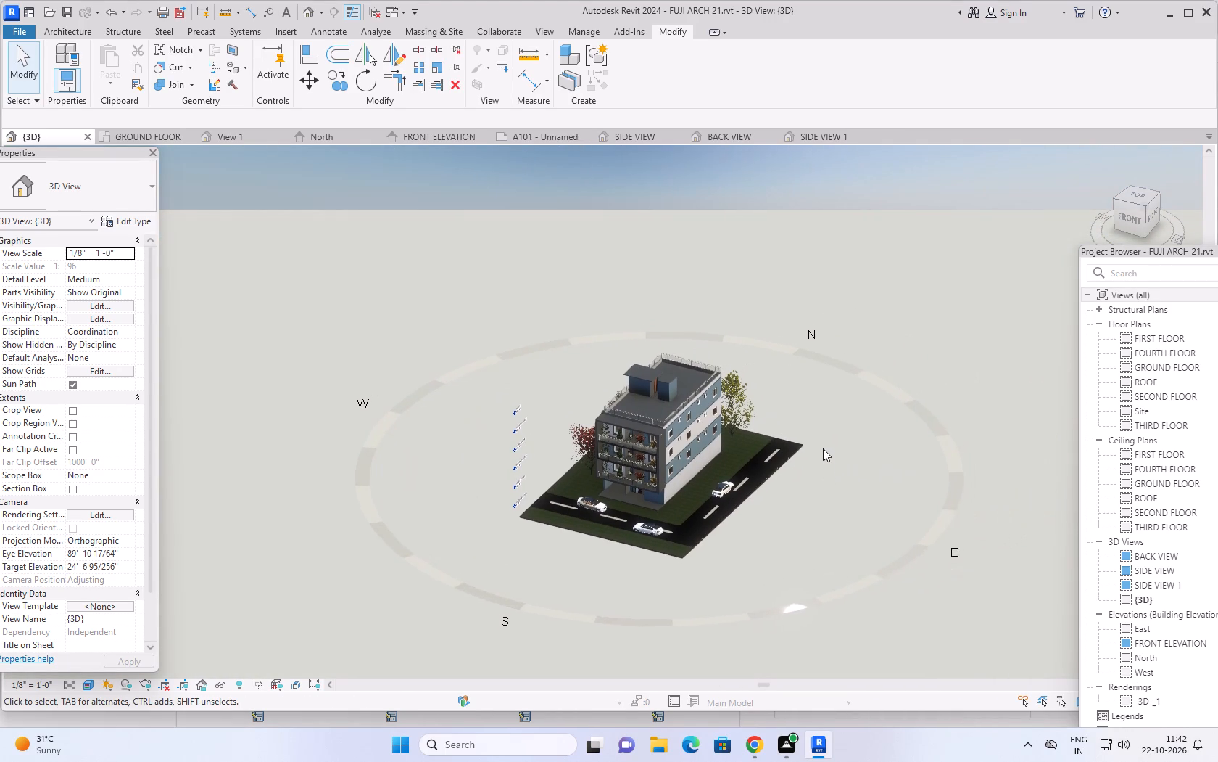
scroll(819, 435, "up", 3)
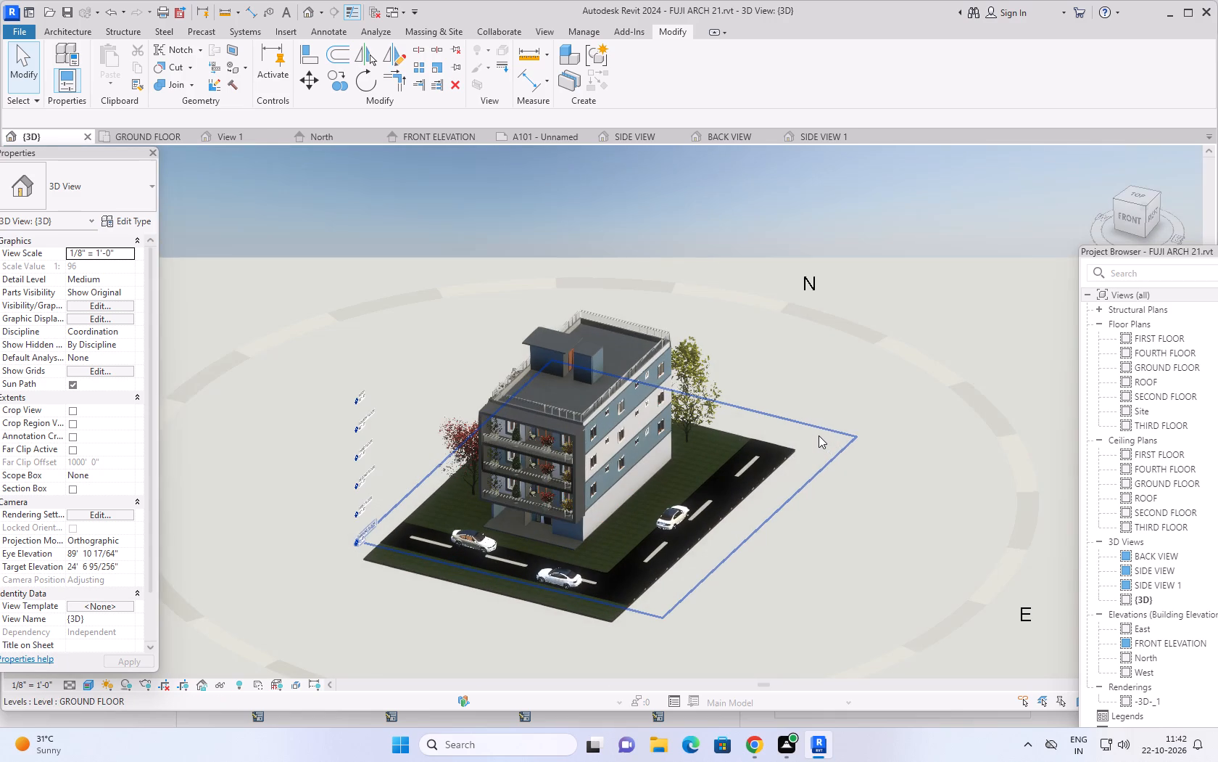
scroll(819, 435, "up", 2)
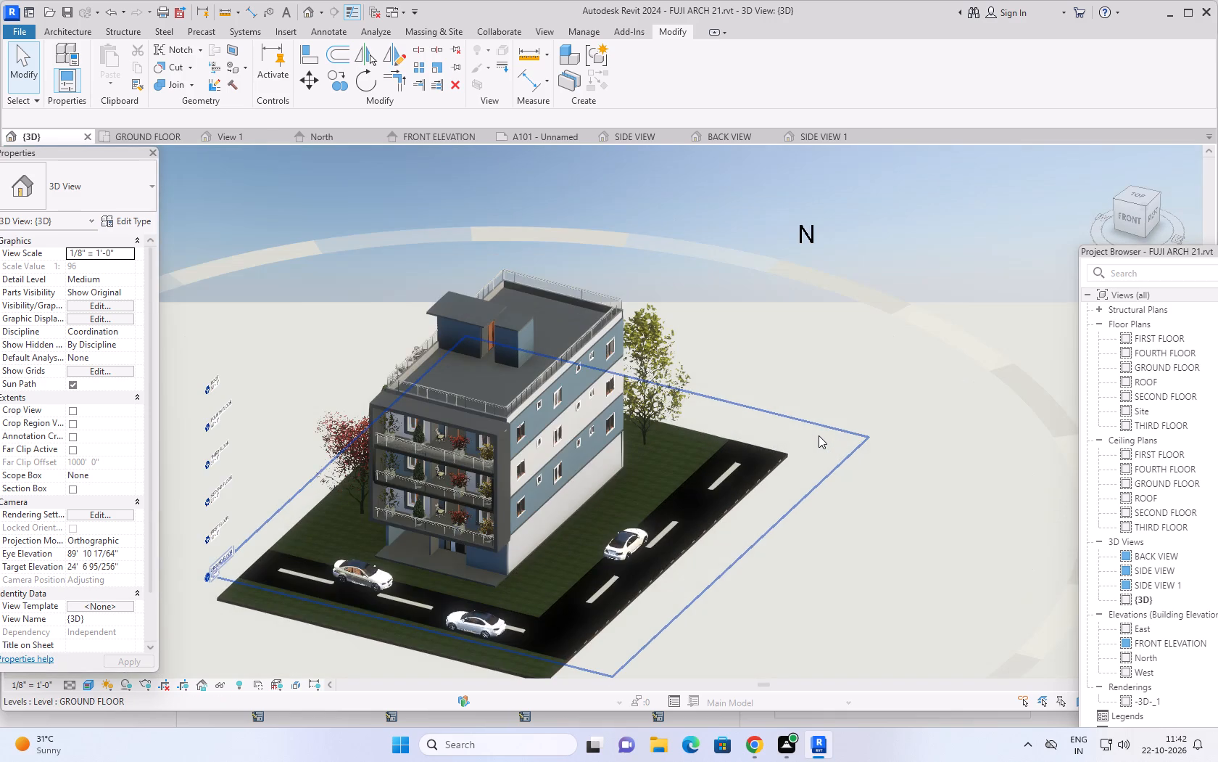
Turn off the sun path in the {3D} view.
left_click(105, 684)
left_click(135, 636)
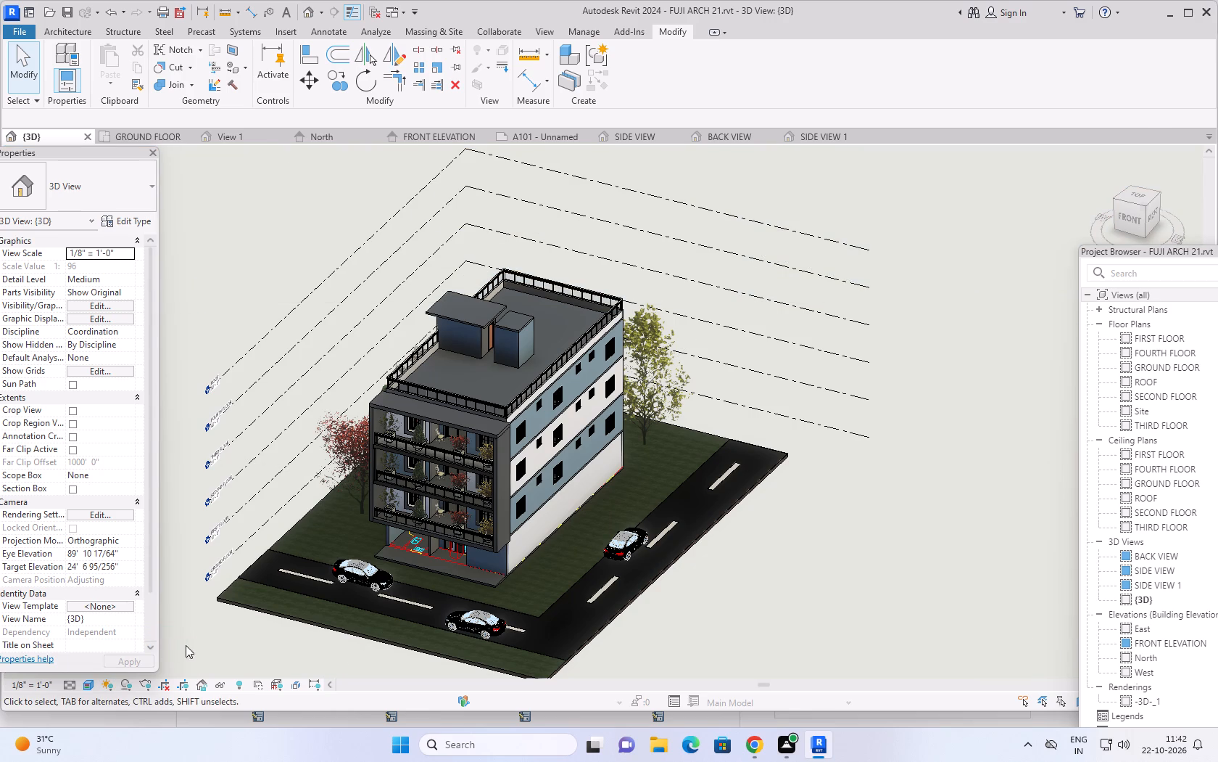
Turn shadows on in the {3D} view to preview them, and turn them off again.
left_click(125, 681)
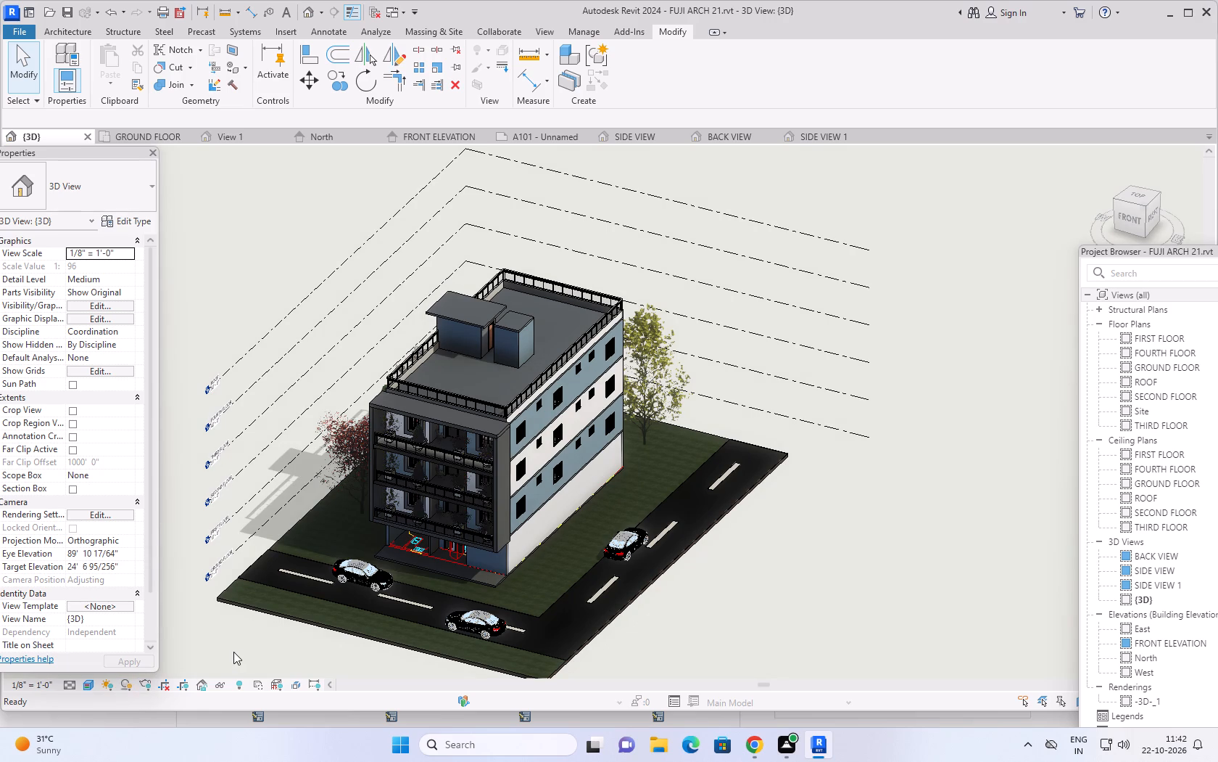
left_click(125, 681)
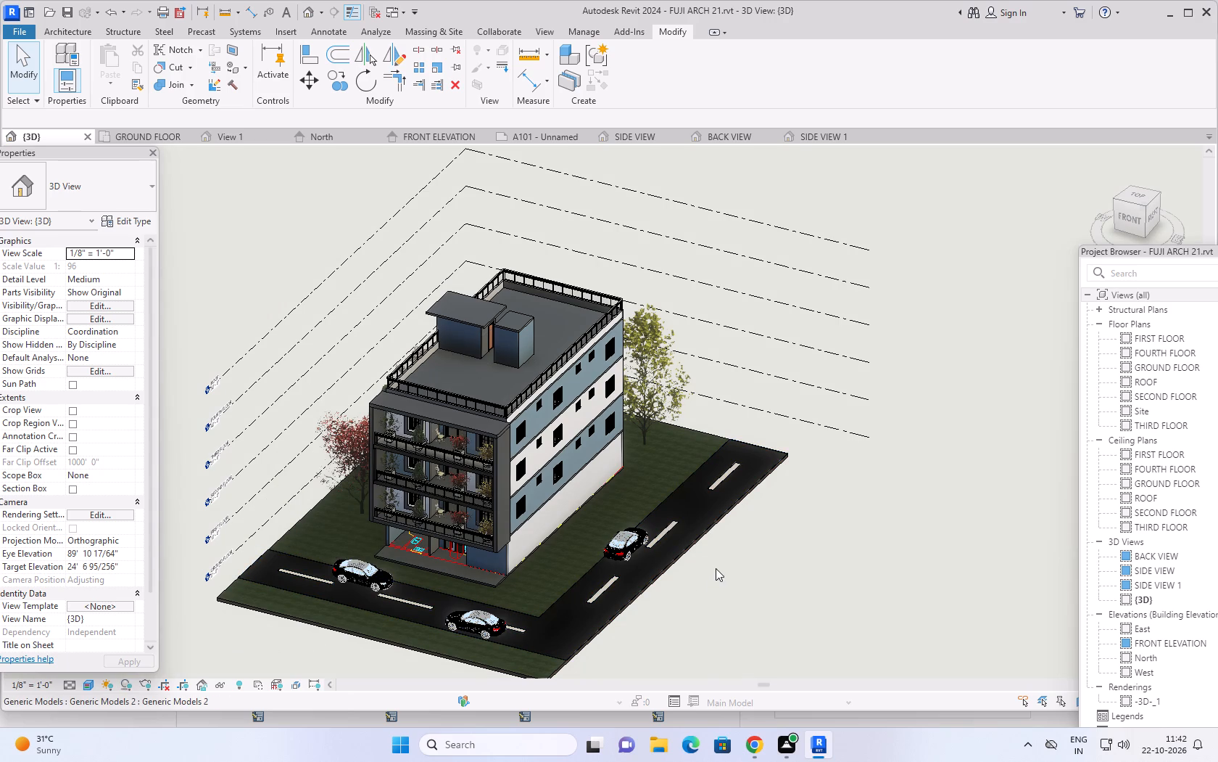
Examine the building's front and both side facades, the trees and the surrounding road in the {3D} view.
middle_click_drag(716, 567, 777, 556)
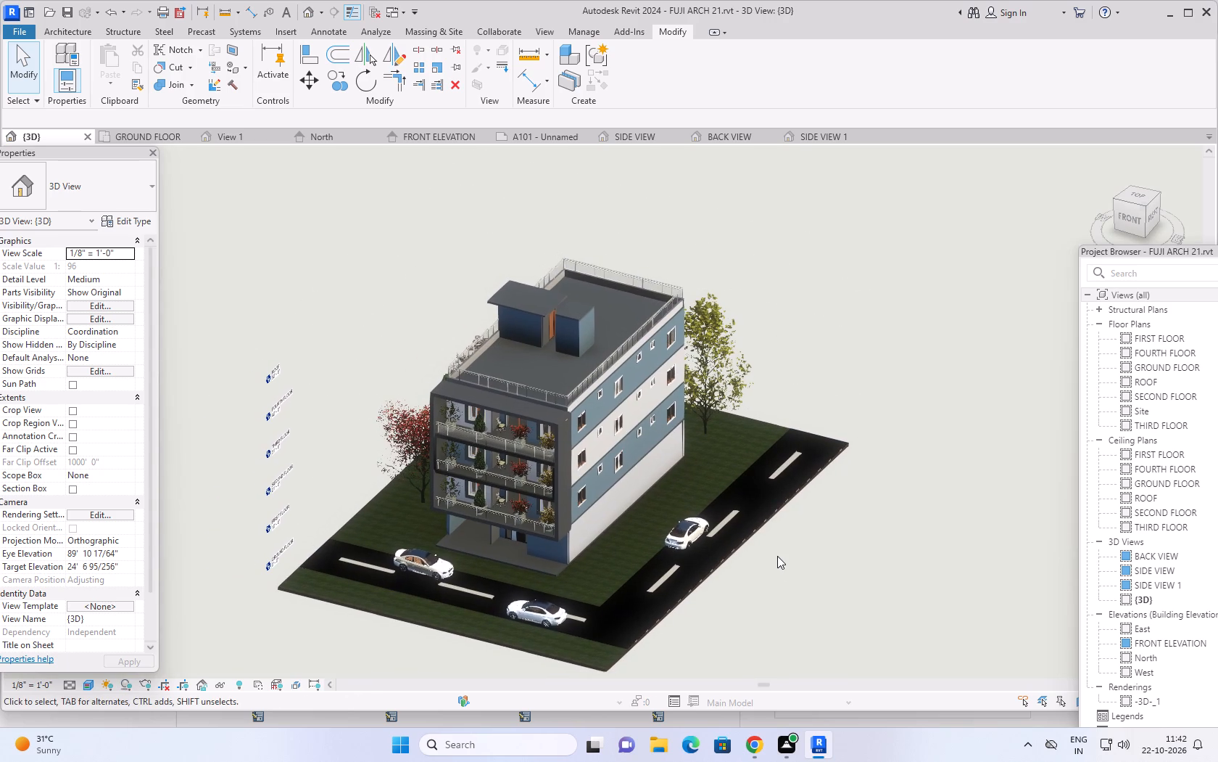
middle_click_drag(777, 556, 810, 551)
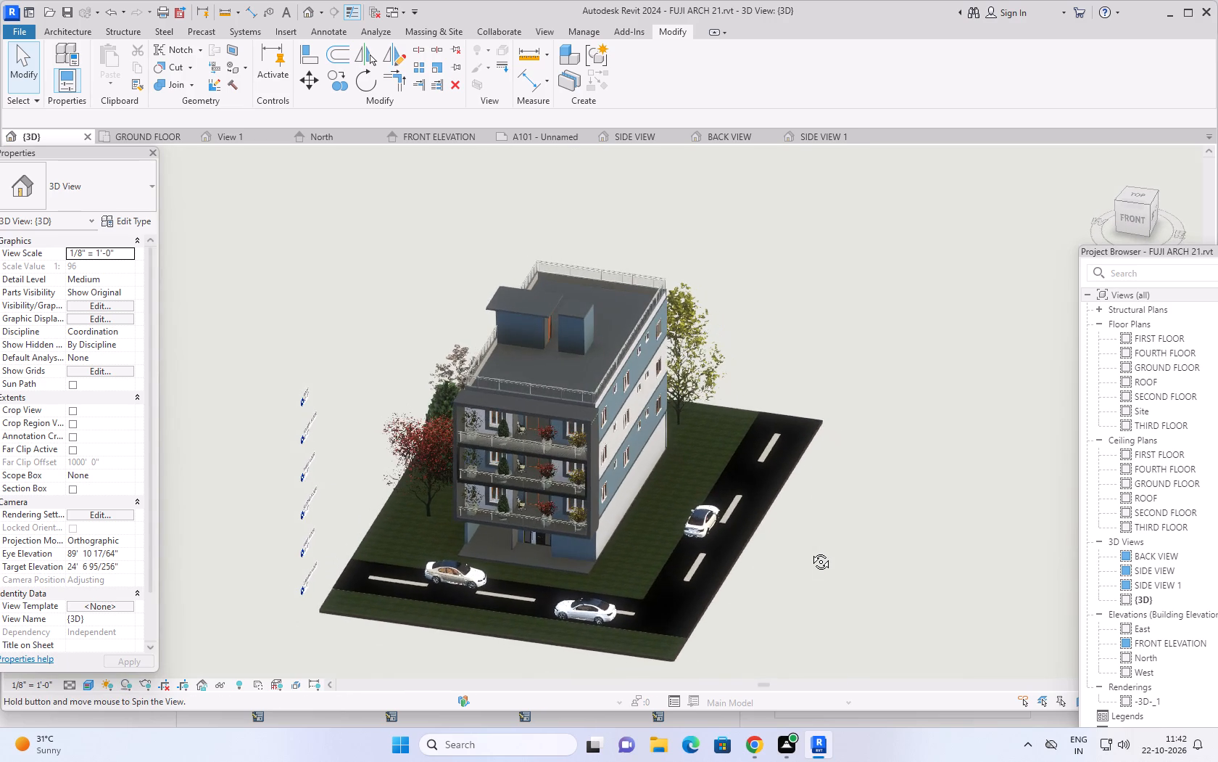
middle_click_drag(810, 551, 965, 535)
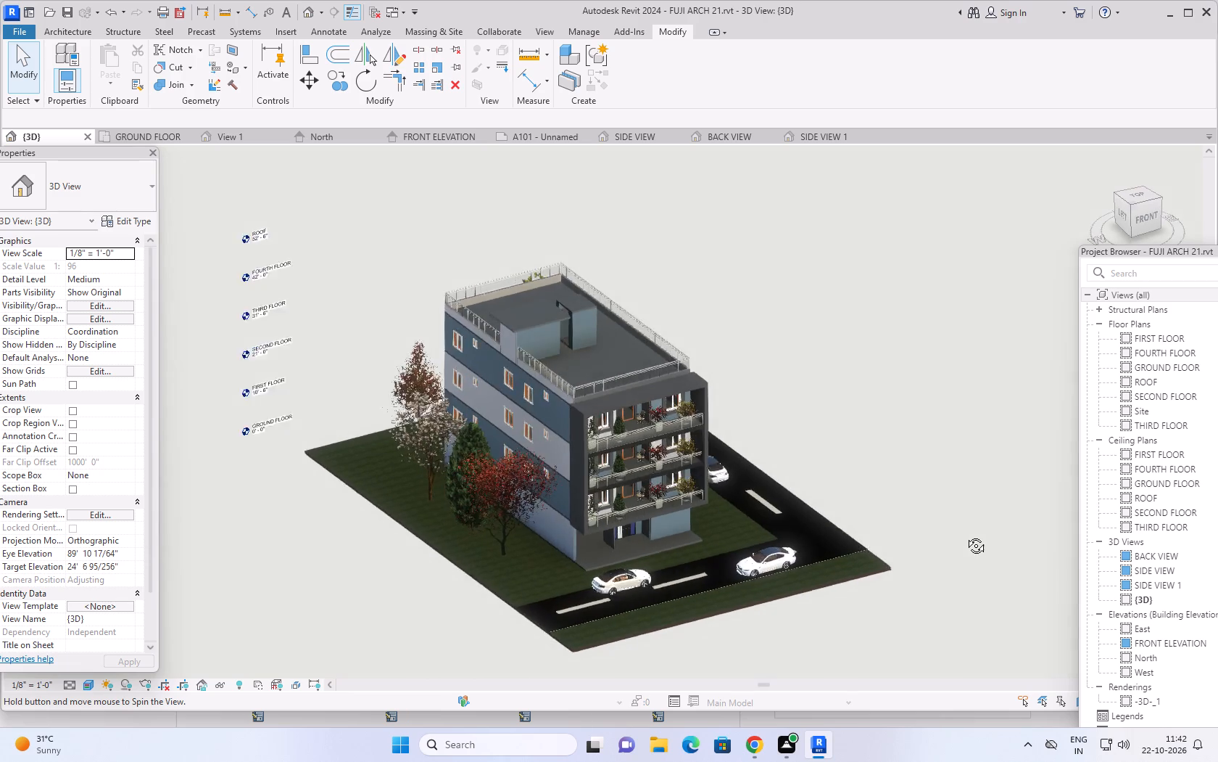
middle_click_drag(965, 535, 969, 534)
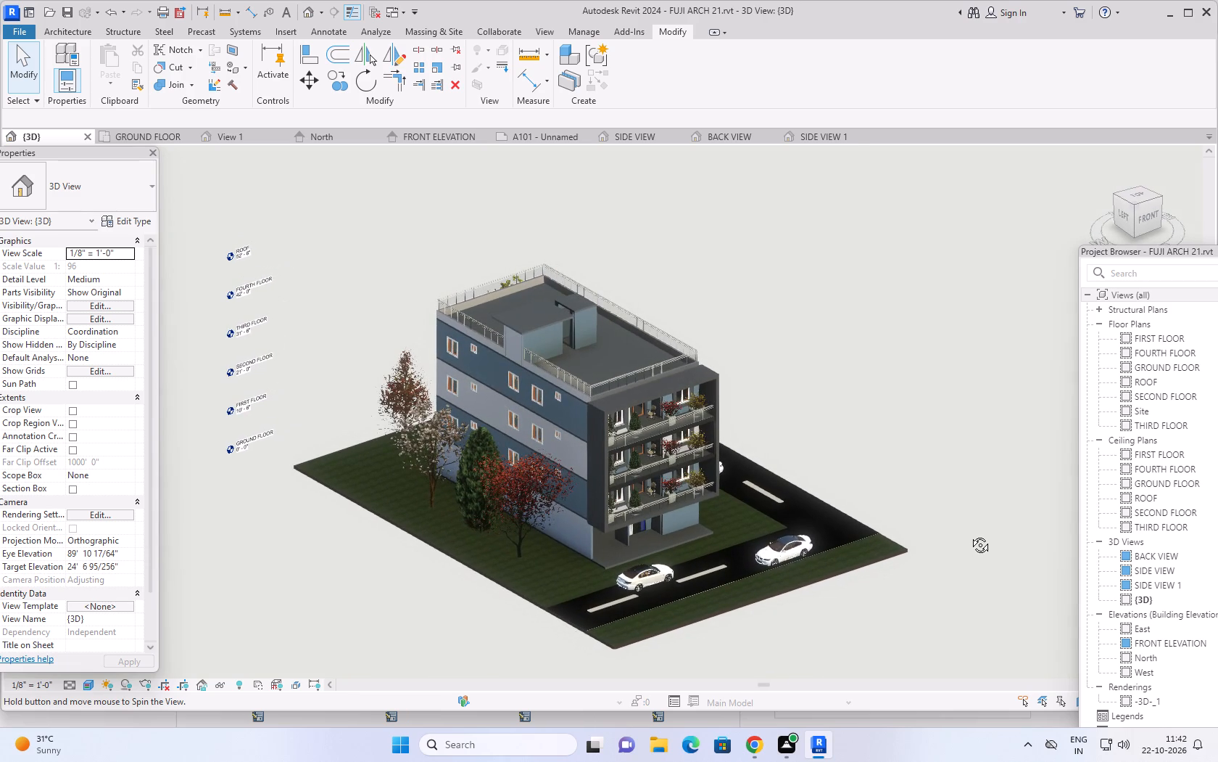
middle_click_drag(969, 534, 791, 584)
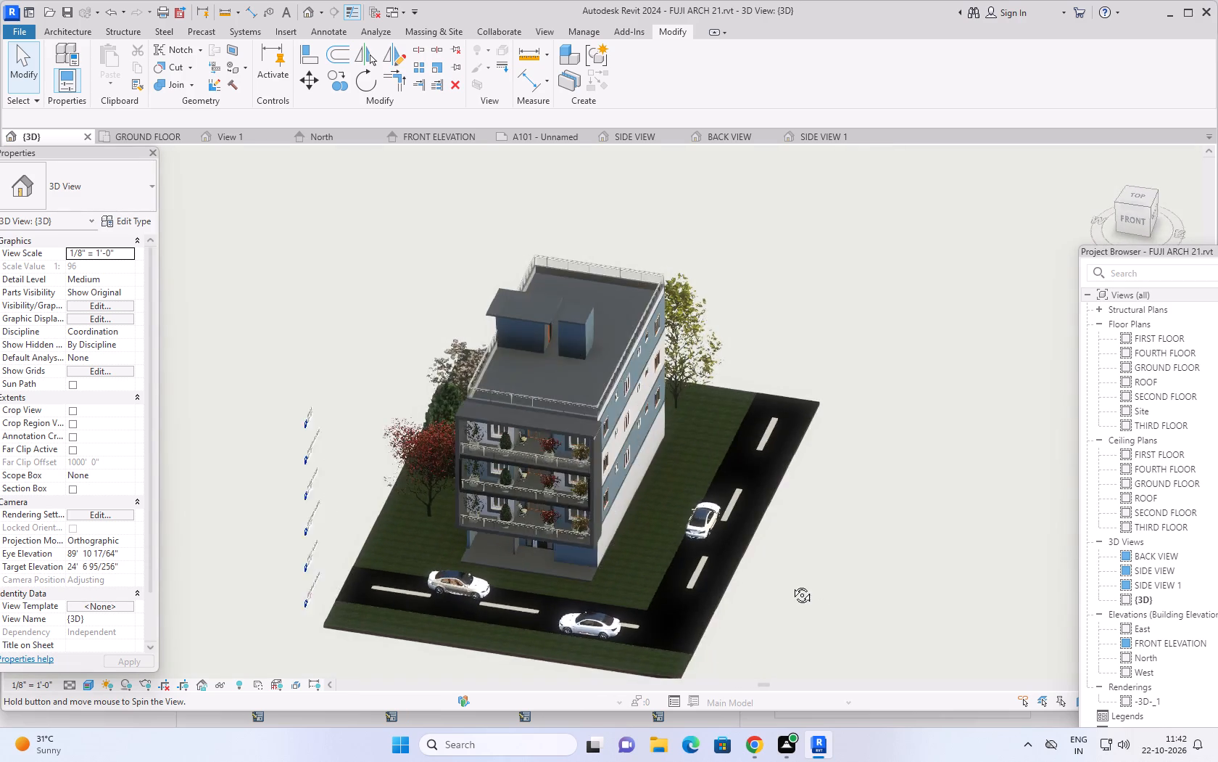
middle_click_drag(791, 584, 736, 569)
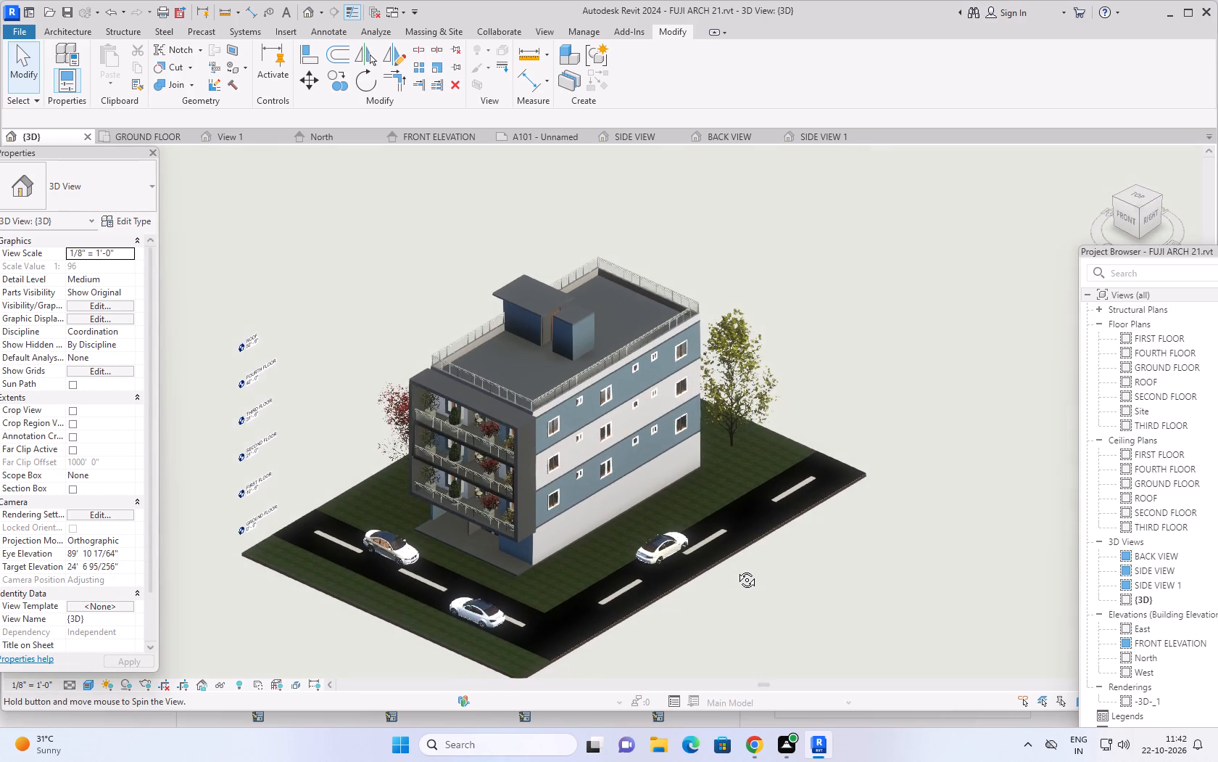
middle_click_drag(736, 569, 736, 568)
scroll(789, 470, "up", 1)
middle_click_drag(754, 456, 829, 499)
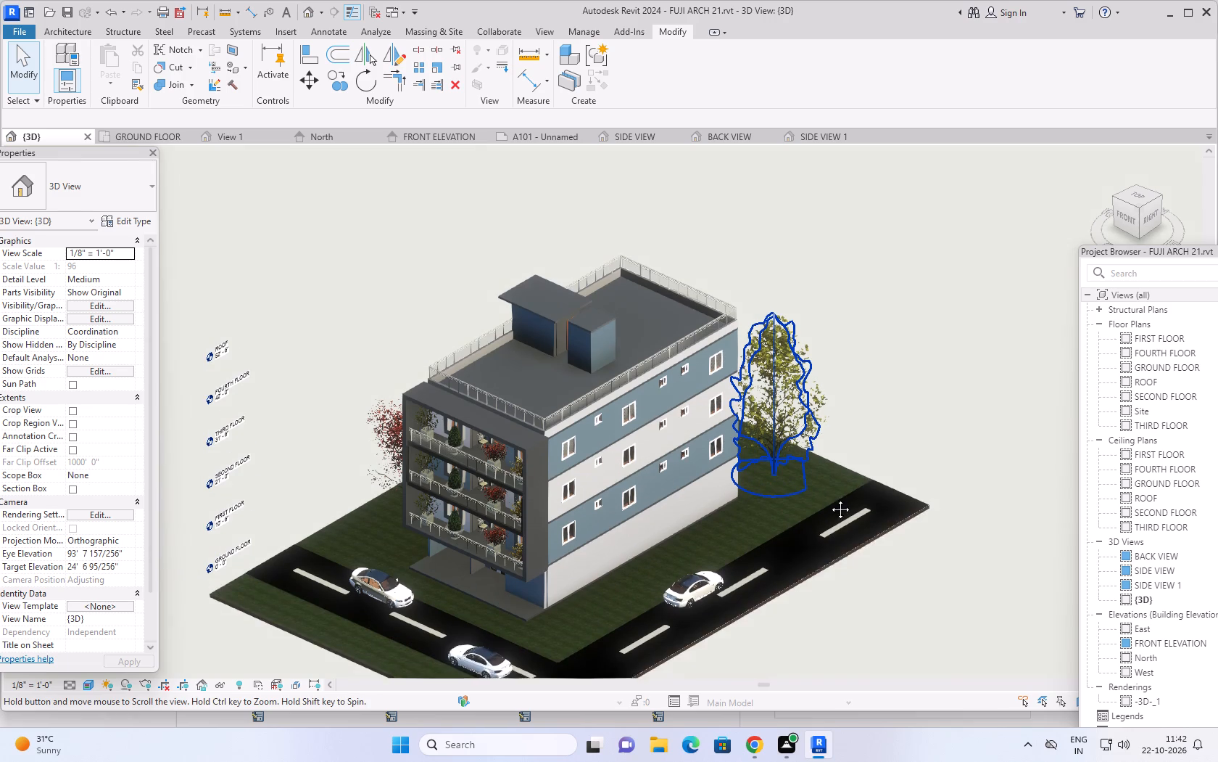
Examine the building's balconied front, its windowed side facade and the roof from raised corner angles in the {3D} view.
middle_click_drag(829, 499, 869, 509)
middle_click_drag(848, 509, 895, 498, "shift")
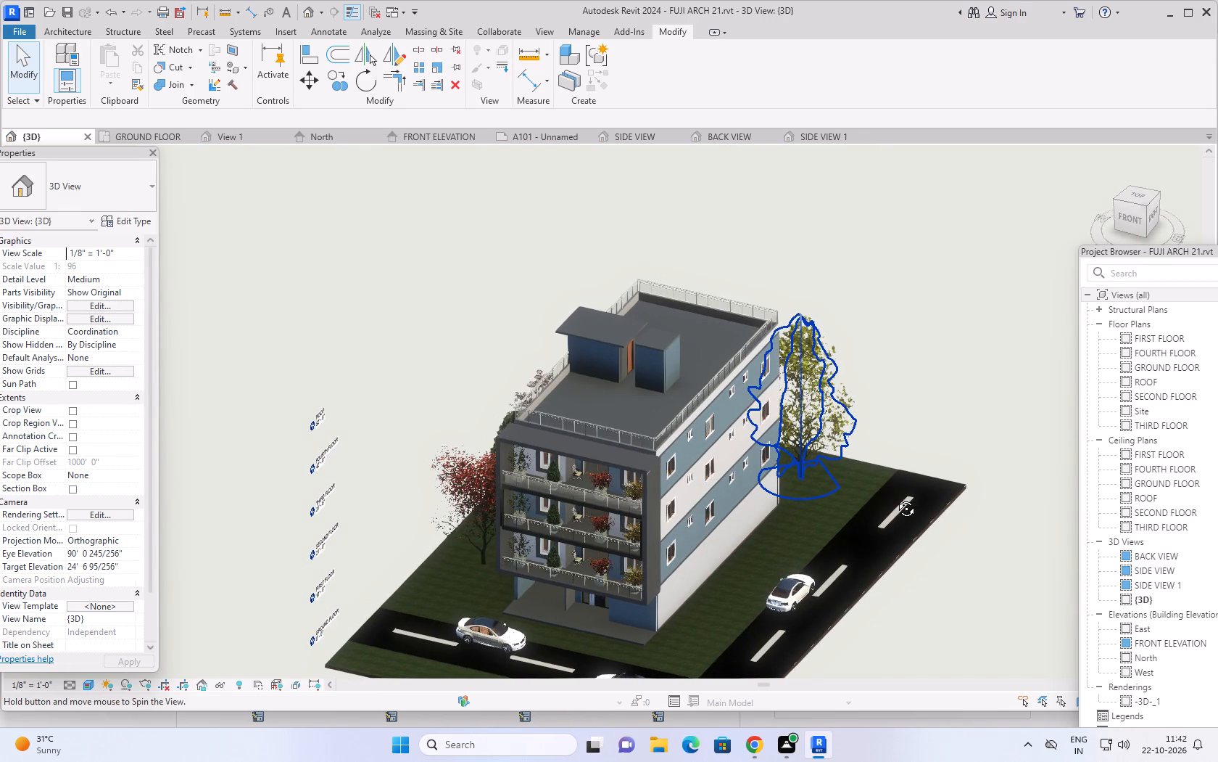
middle_click_drag(895, 498, 863, 498, "shift")
scroll(825, 501, "up", 2)
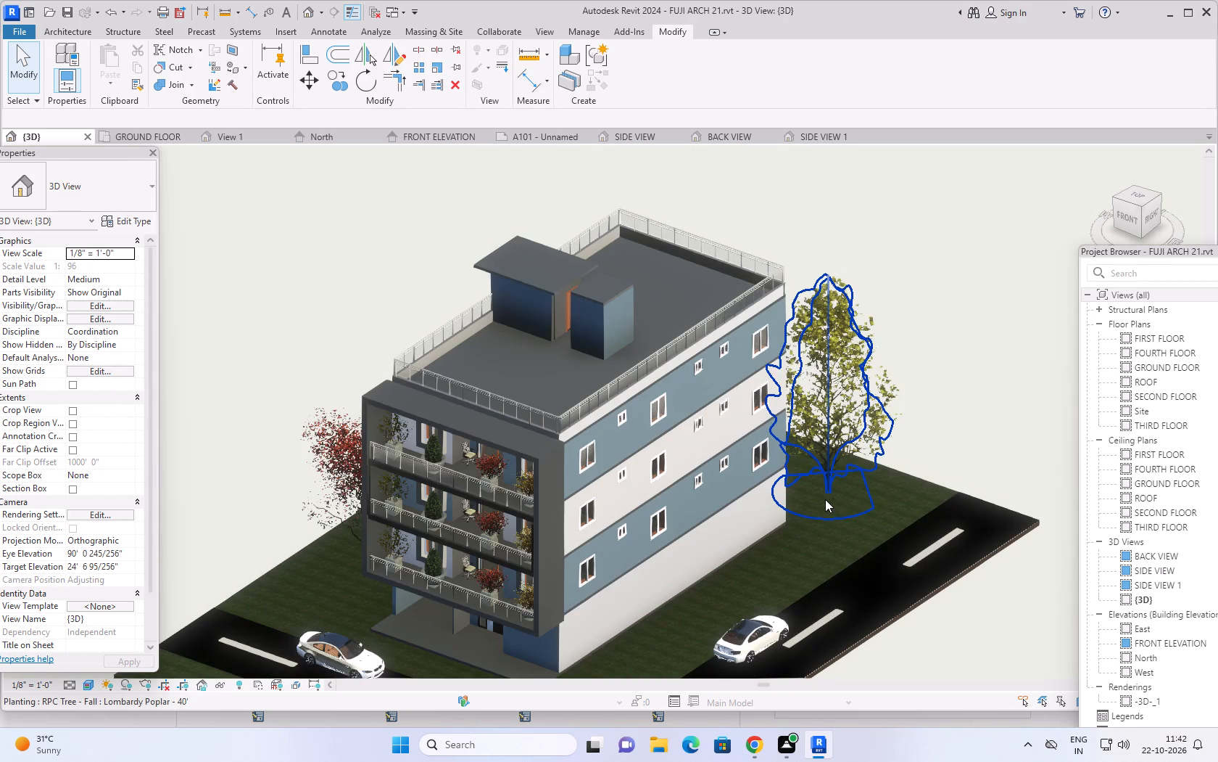
middle_click_drag(862, 494, 892, 476, "shift")
scroll(895, 488, "up", 1, "shift")
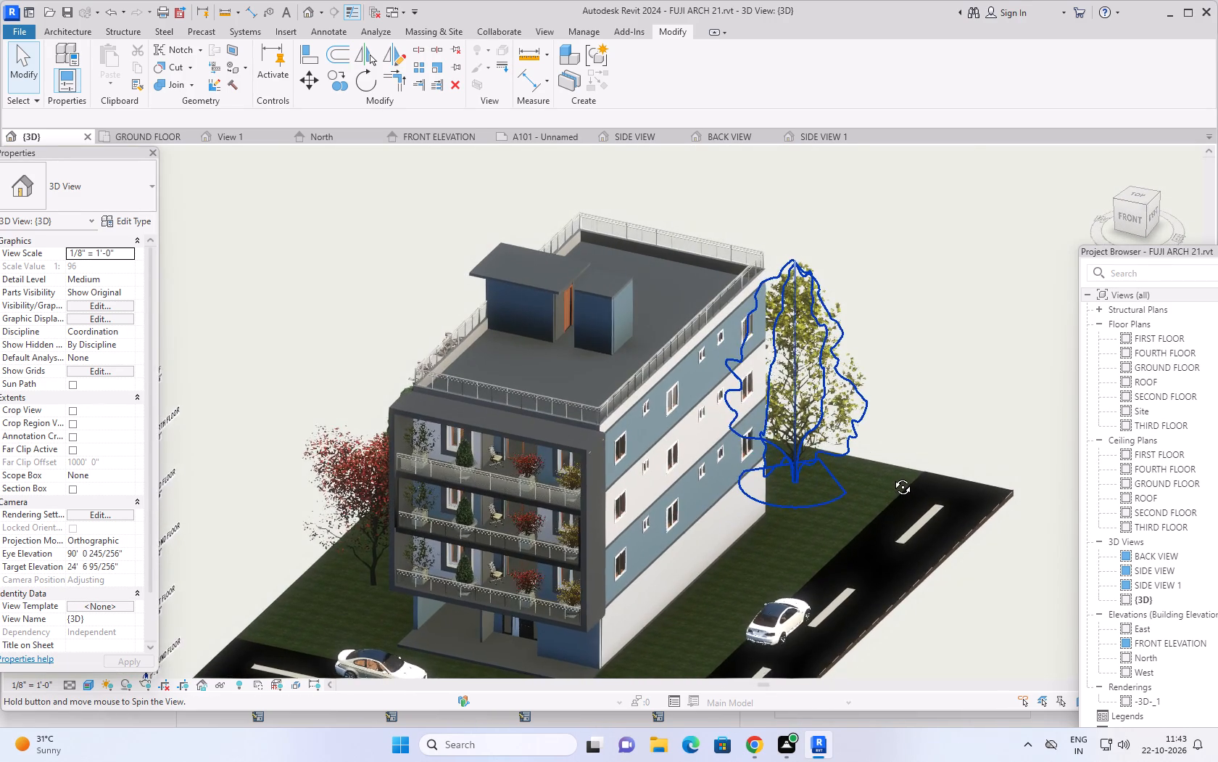
middle_click_drag(892, 476, 886, 469, "shift")
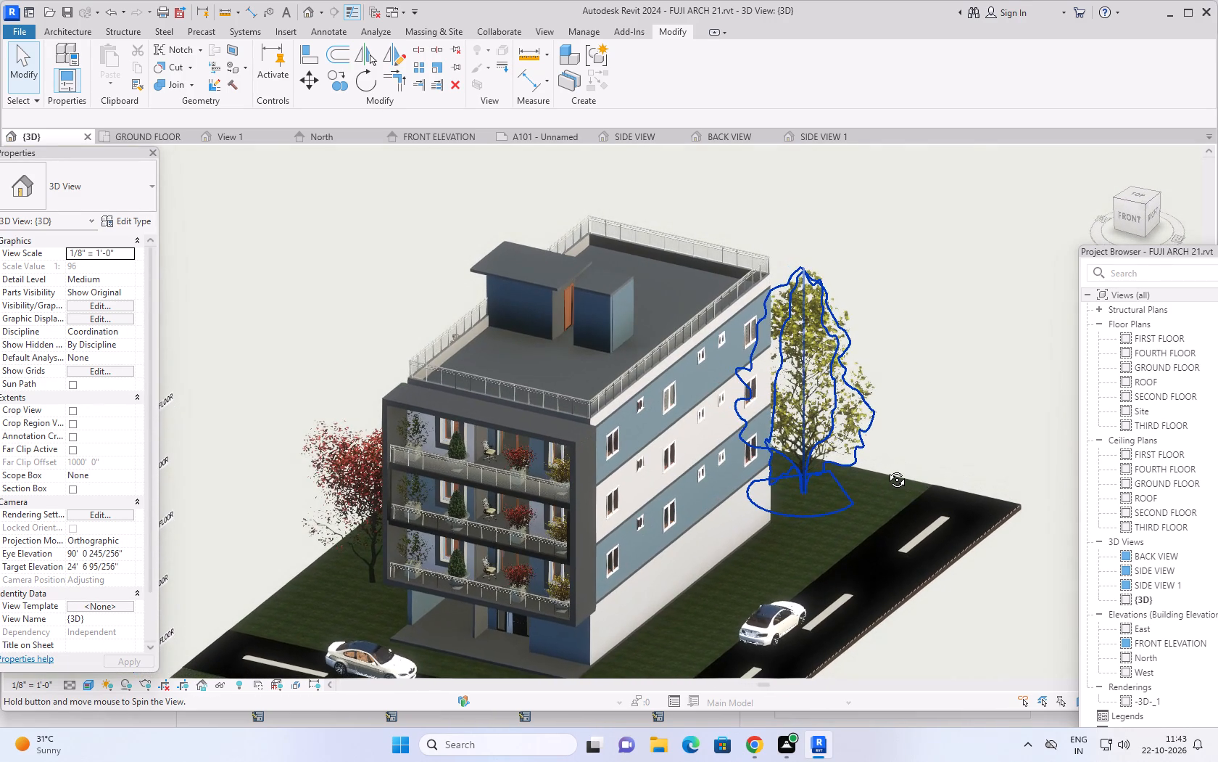
middle_click_drag(886, 469, 879, 470, "shift")
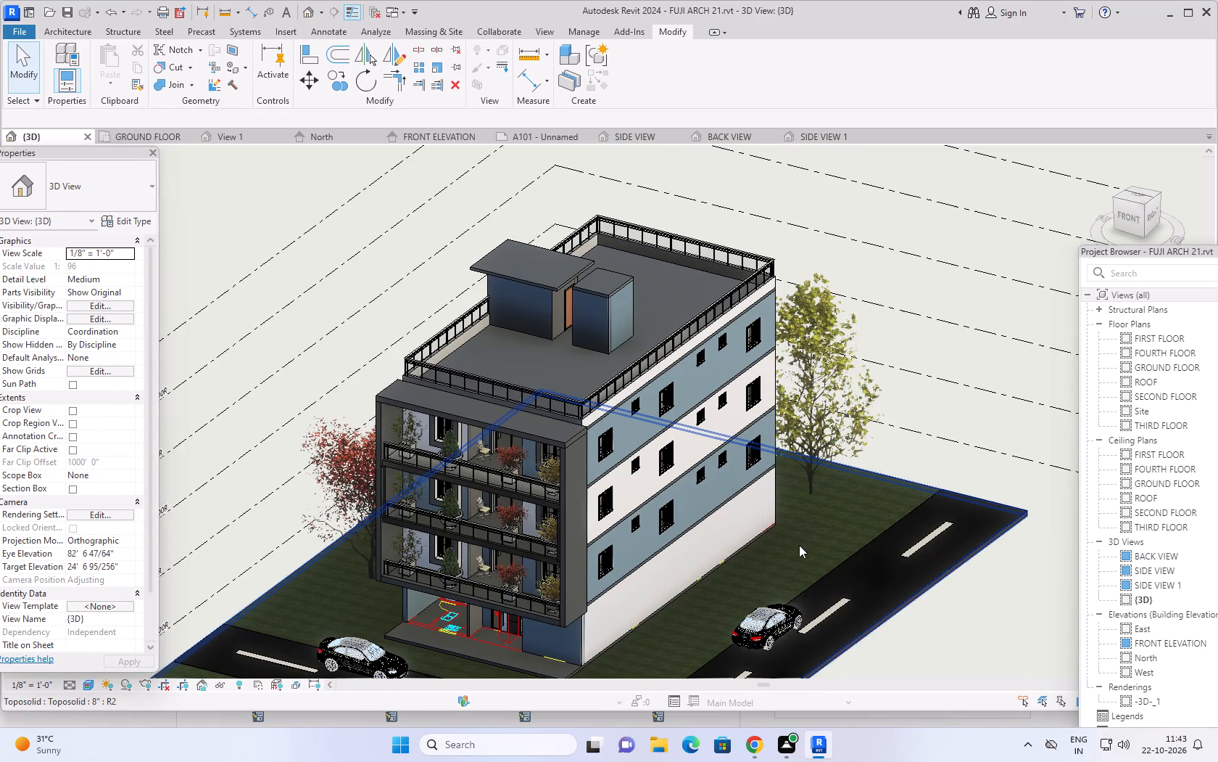
middle_click_drag(840, 527, 899, 493)
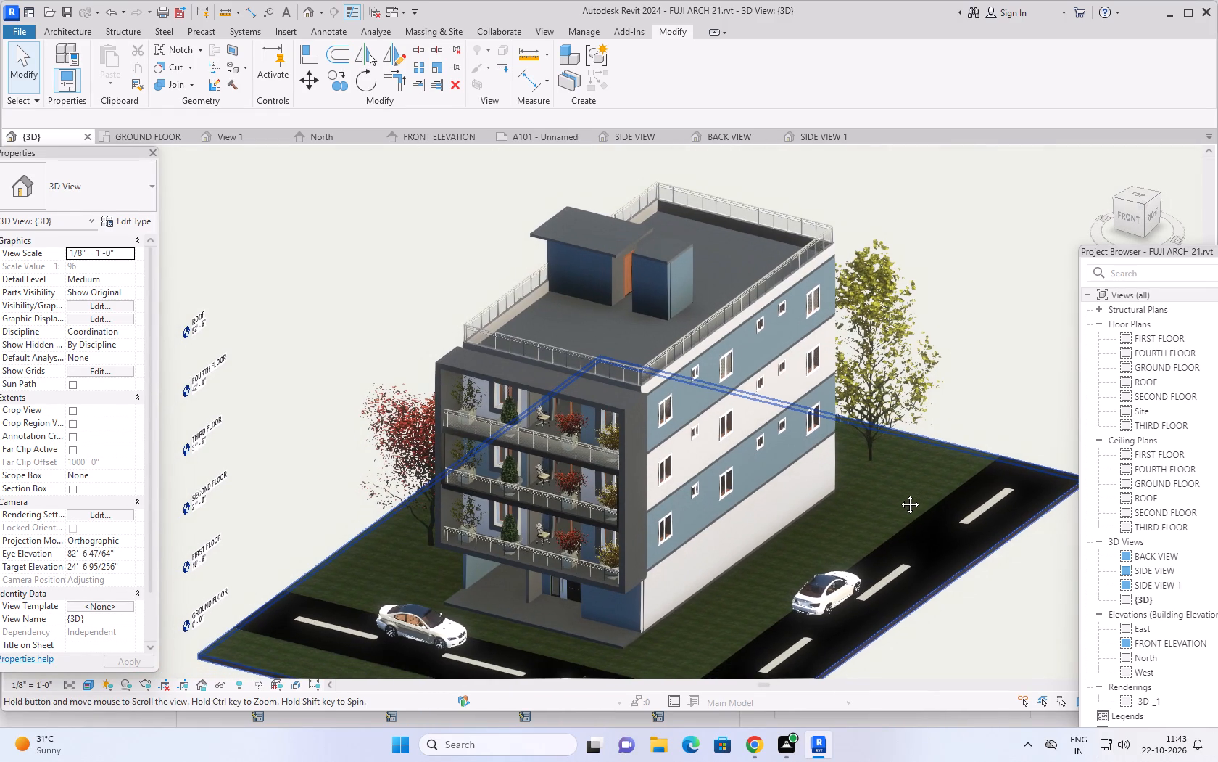
middle_click_drag(899, 493, 898, 496)
scroll(894, 499, "up", 1)
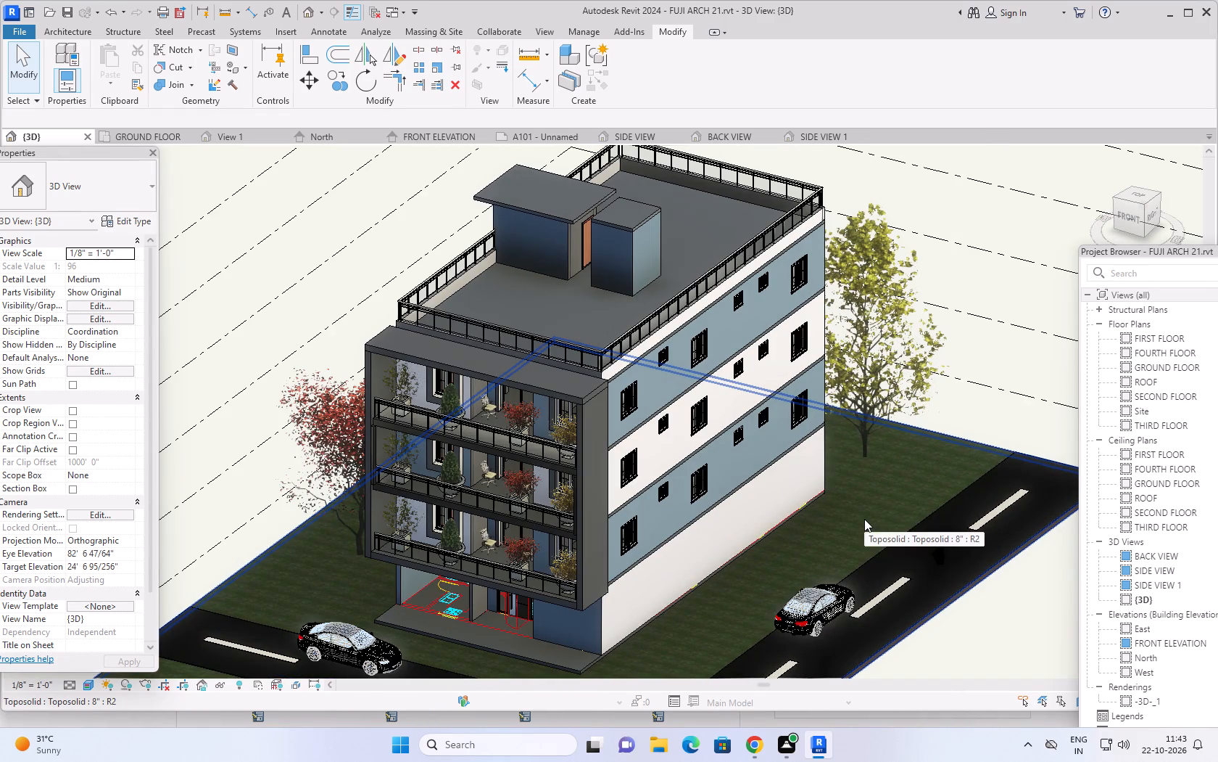
scroll(864, 519, "down", 1)
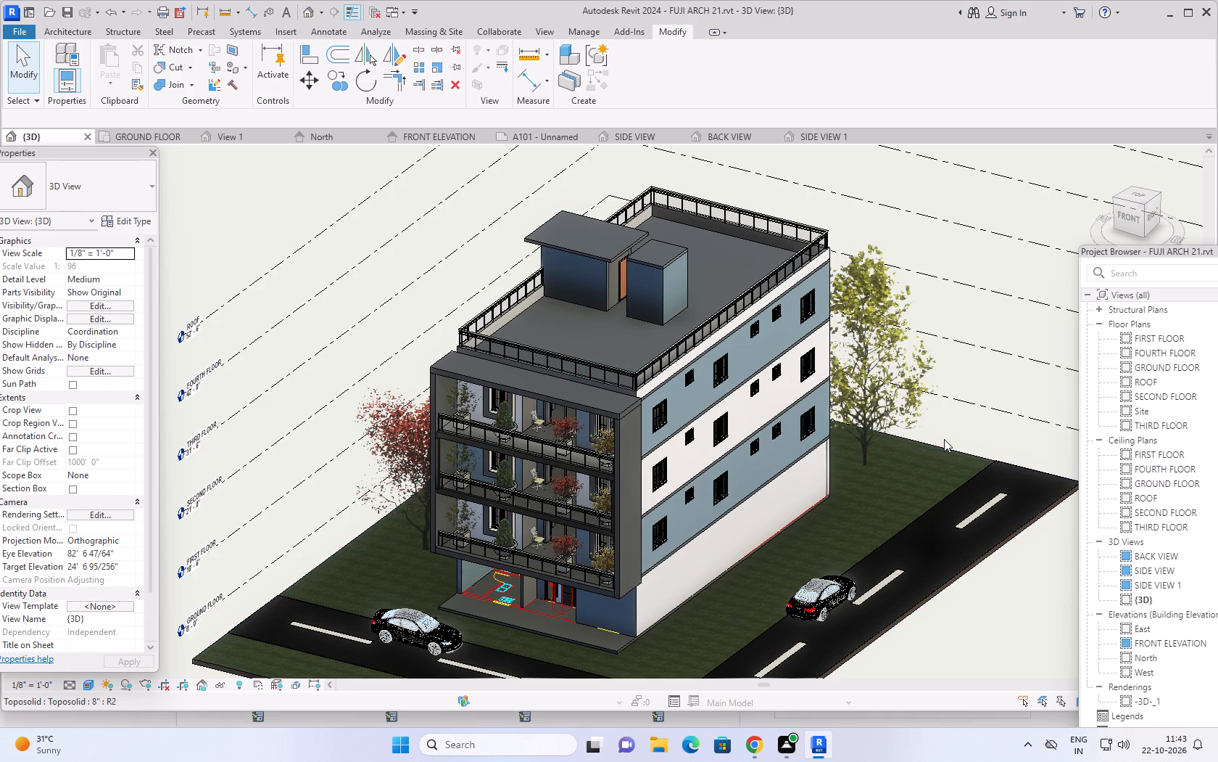
scroll(1012, 550, "down", 1)
middle_click_drag(1021, 603, 983, 603)
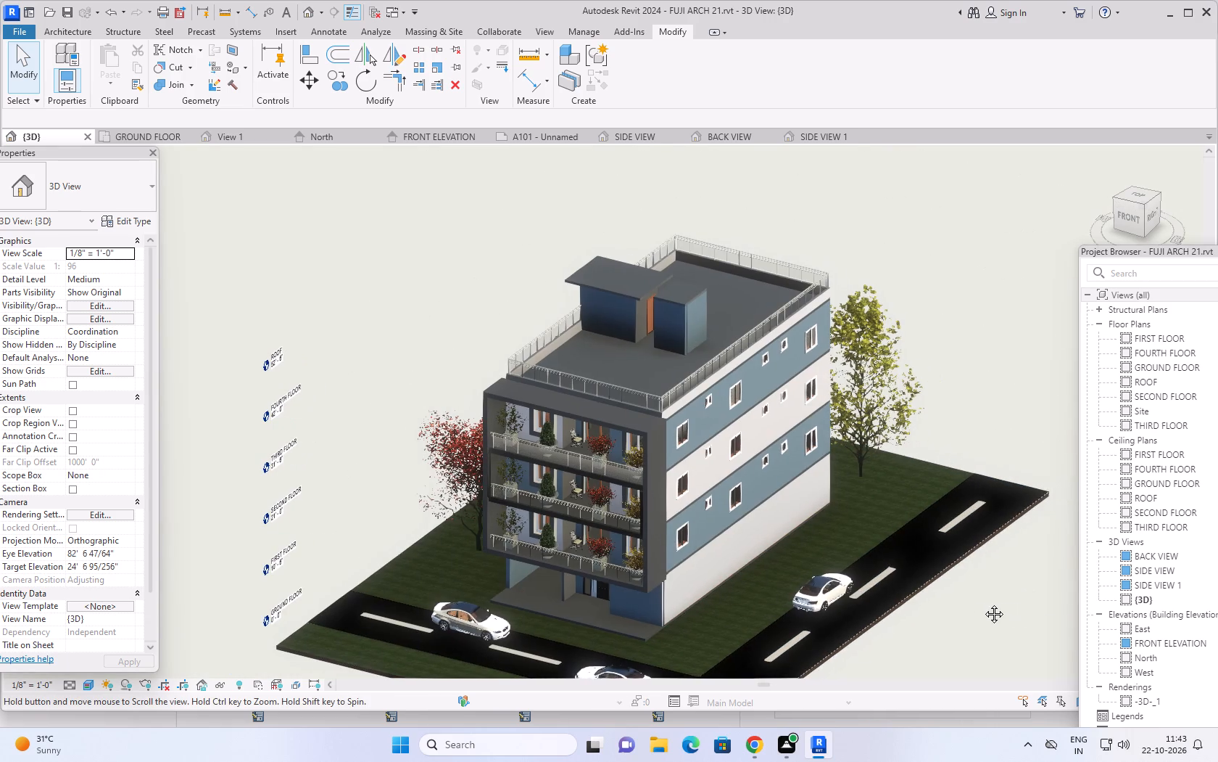
middle_click_drag(983, 603, 974, 602)
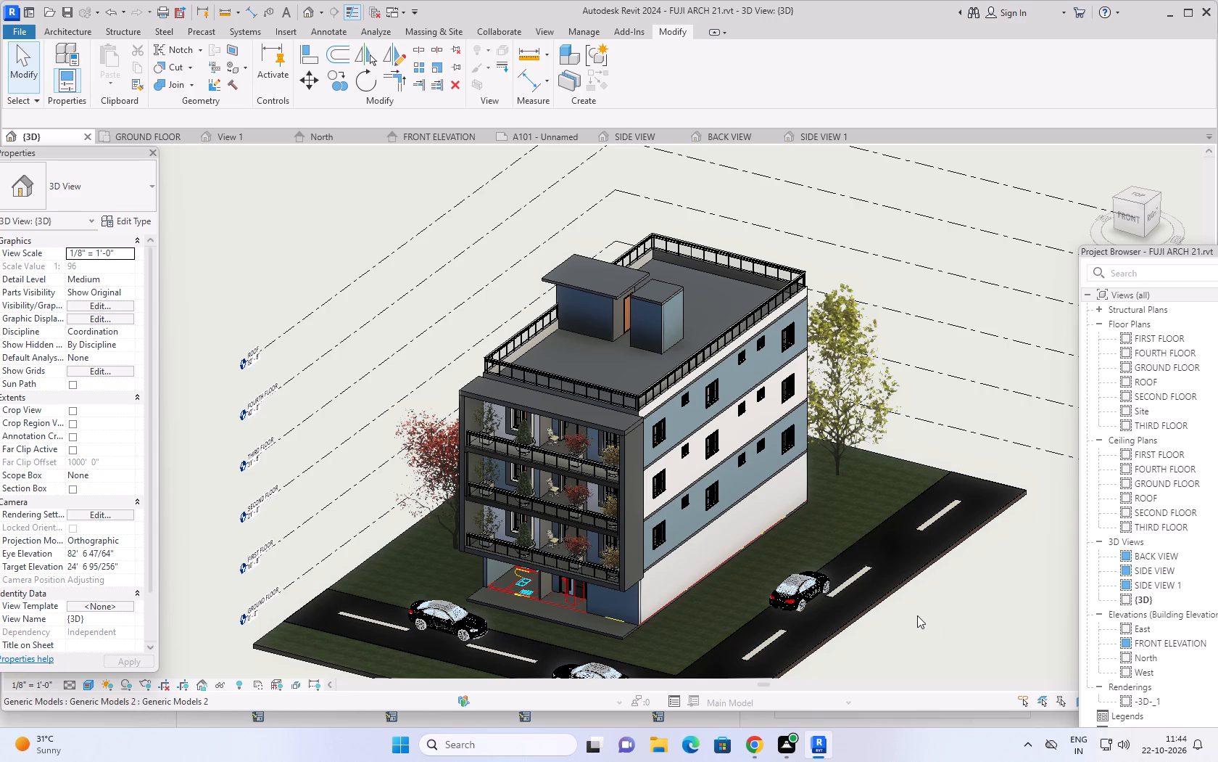
key("Escape")
key("Escape")
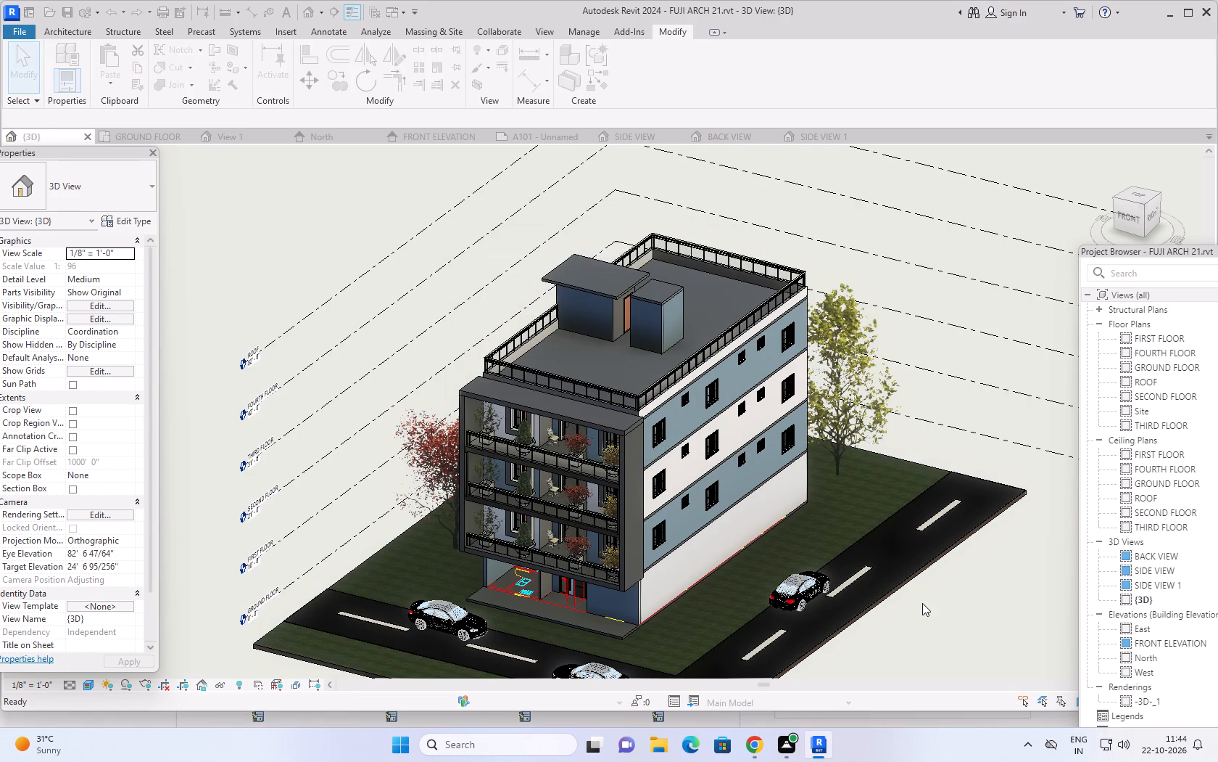
middle_click_drag(892, 622, 927, 605, "shift")
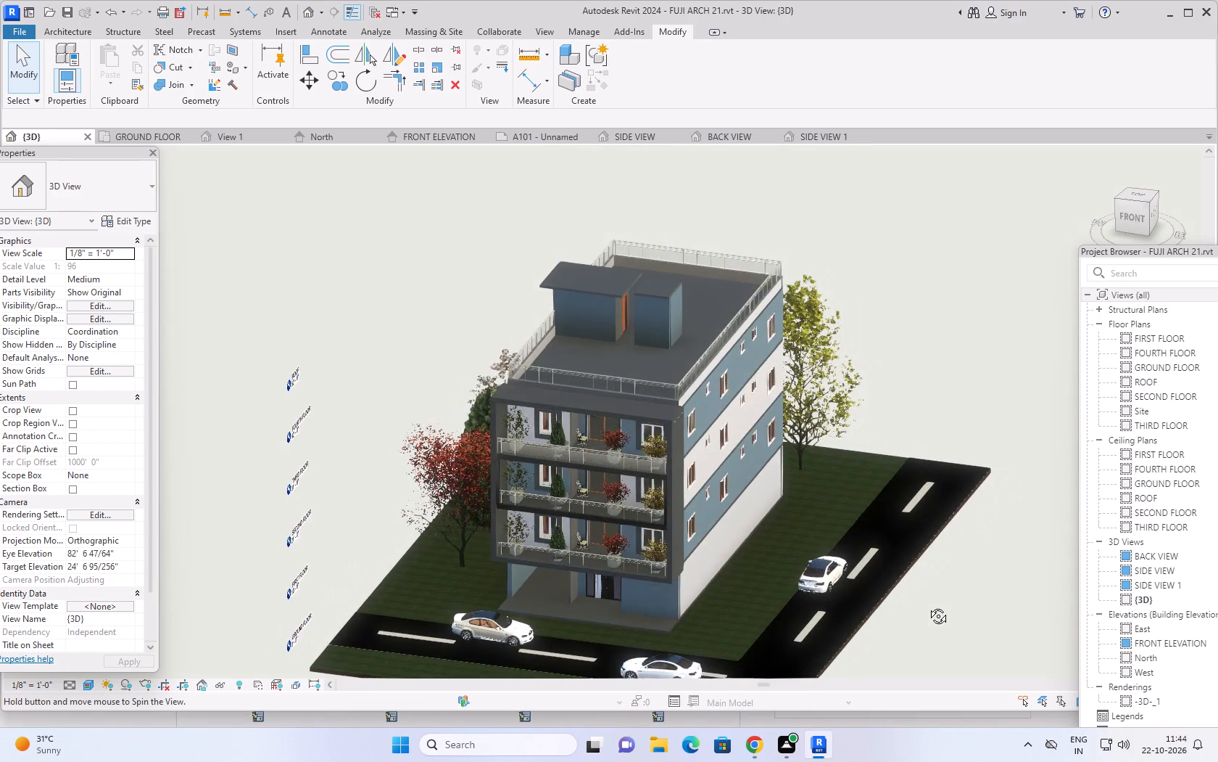
middle_click_drag(927, 605, 911, 586, "shift")
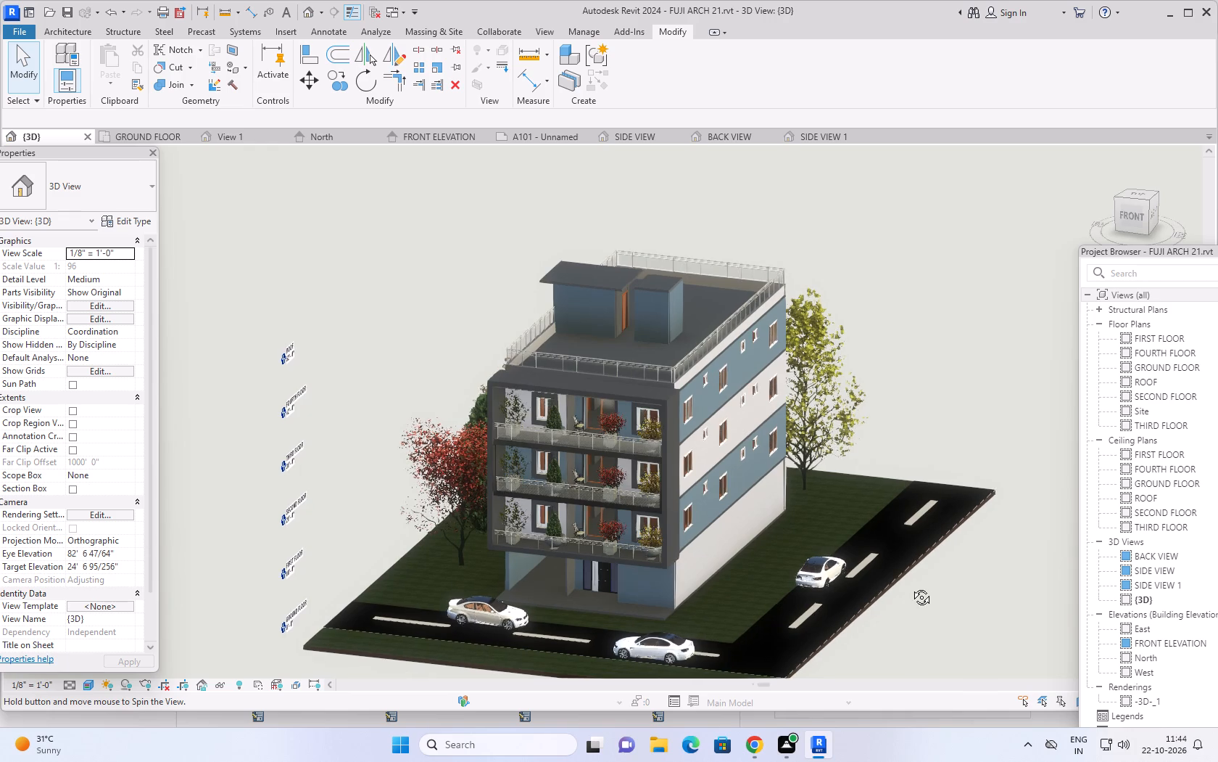
middle_click_drag(911, 586, 900, 596, "shift")
scroll(774, 575, "up", 2)
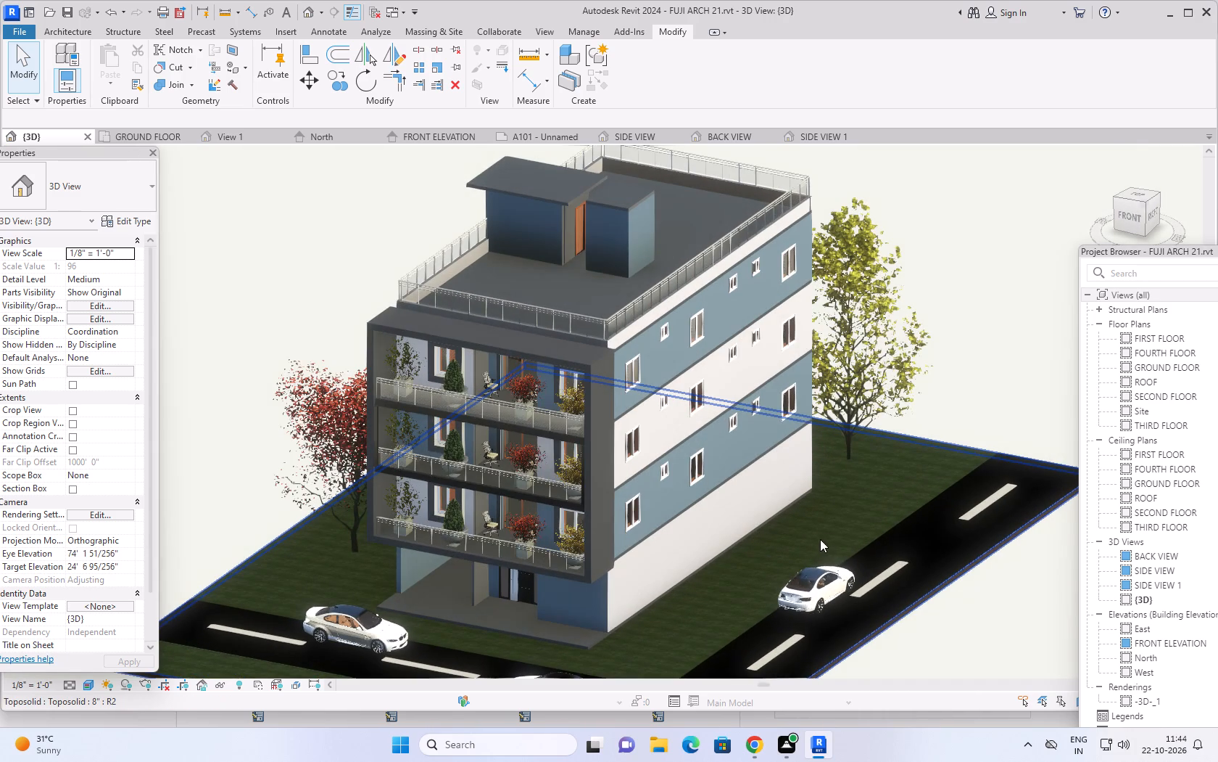
middle_click_drag(834, 533, 902, 533)
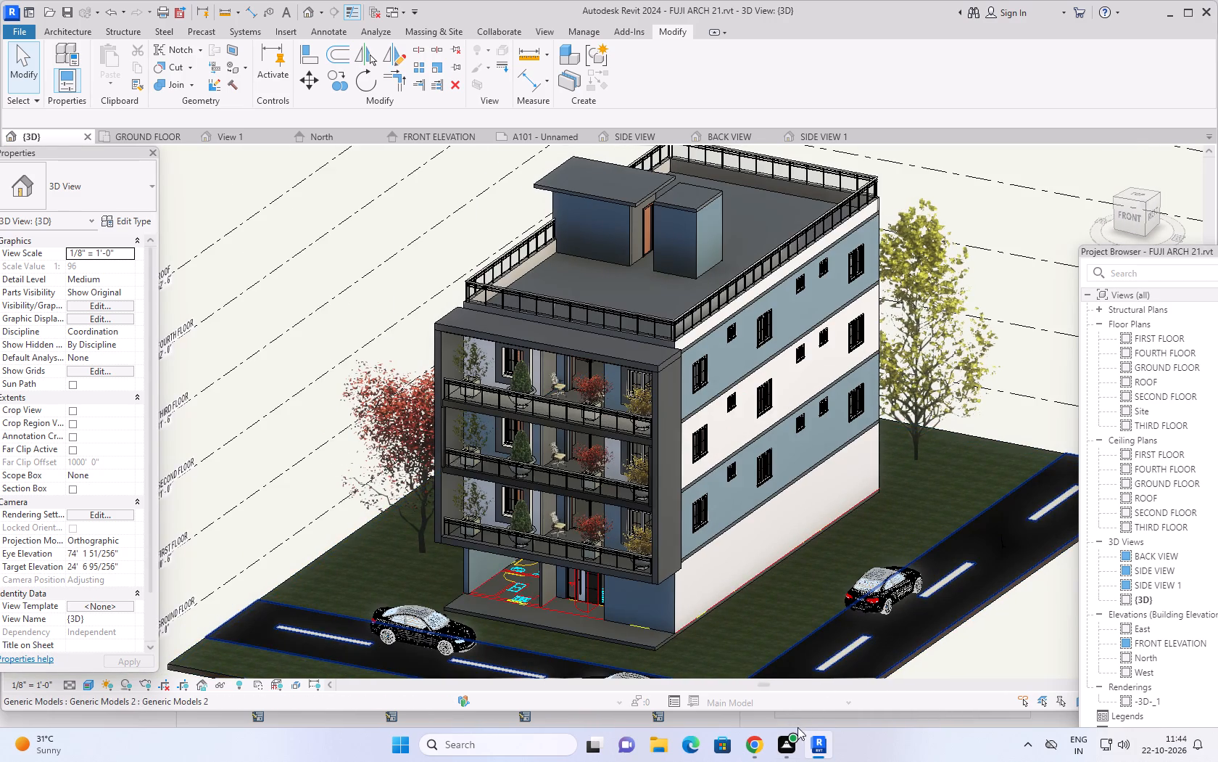
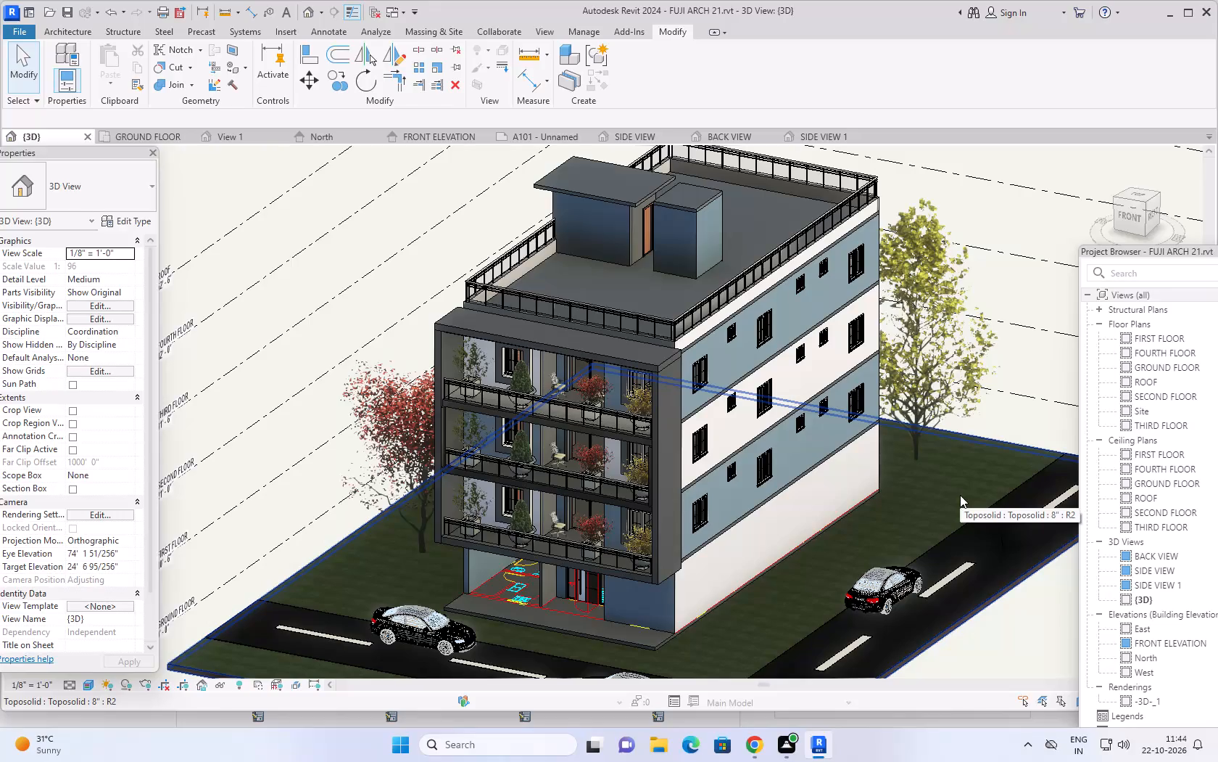
Examine the building's front corner, windowed side facade and tree-lined back facade in the {3D} view.
scroll(1006, 421, "down", 1)
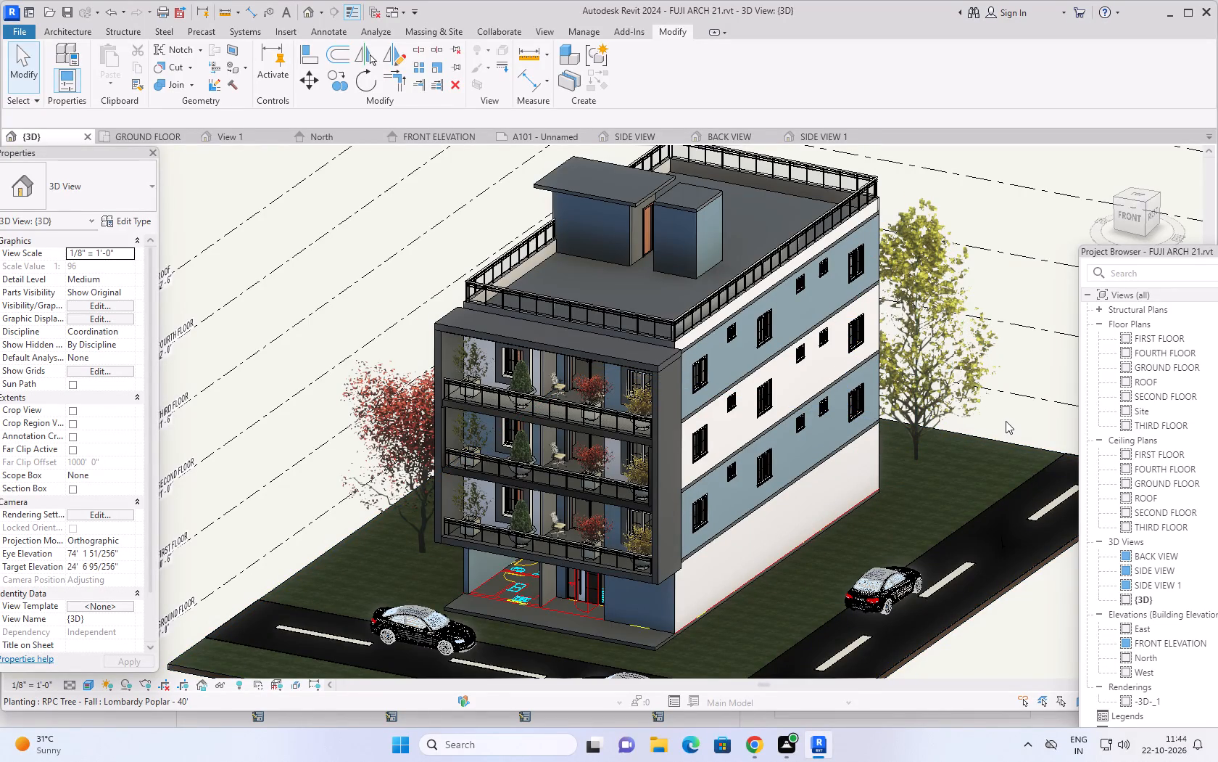
middle_click_drag(1021, 591, 940, 573)
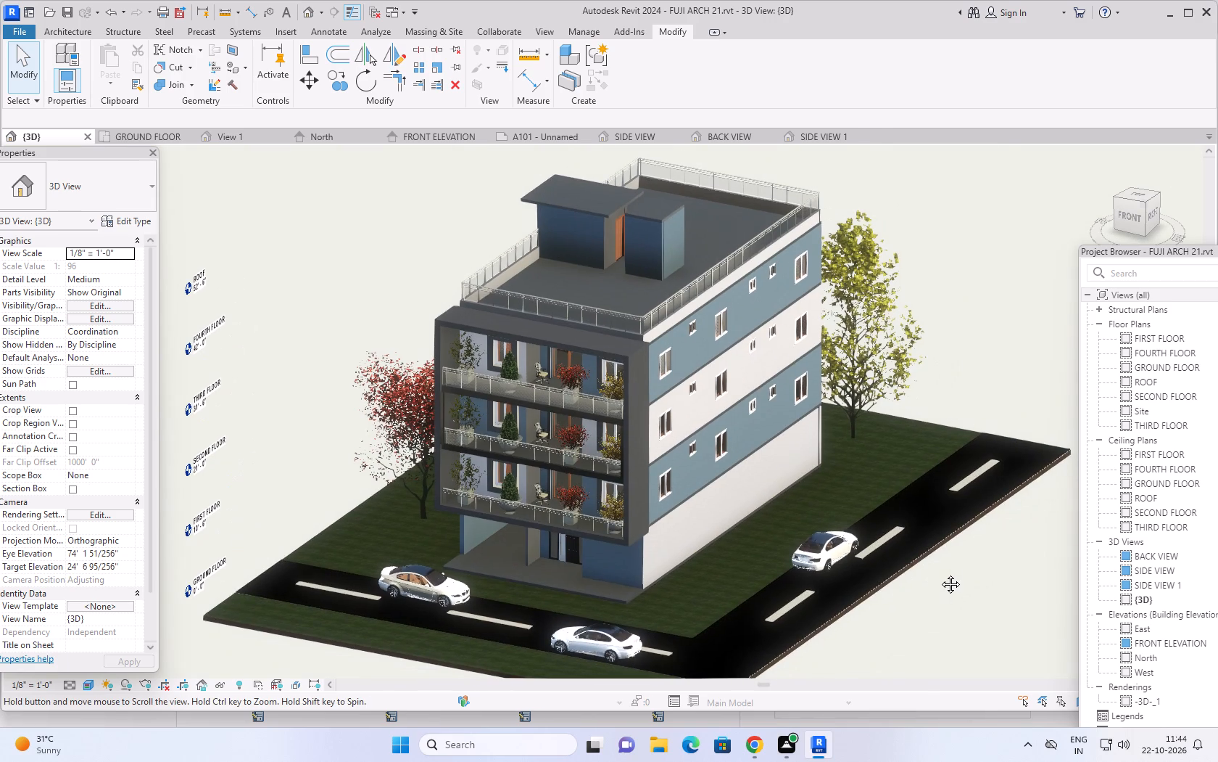
middle_click_drag(940, 573, 939, 573)
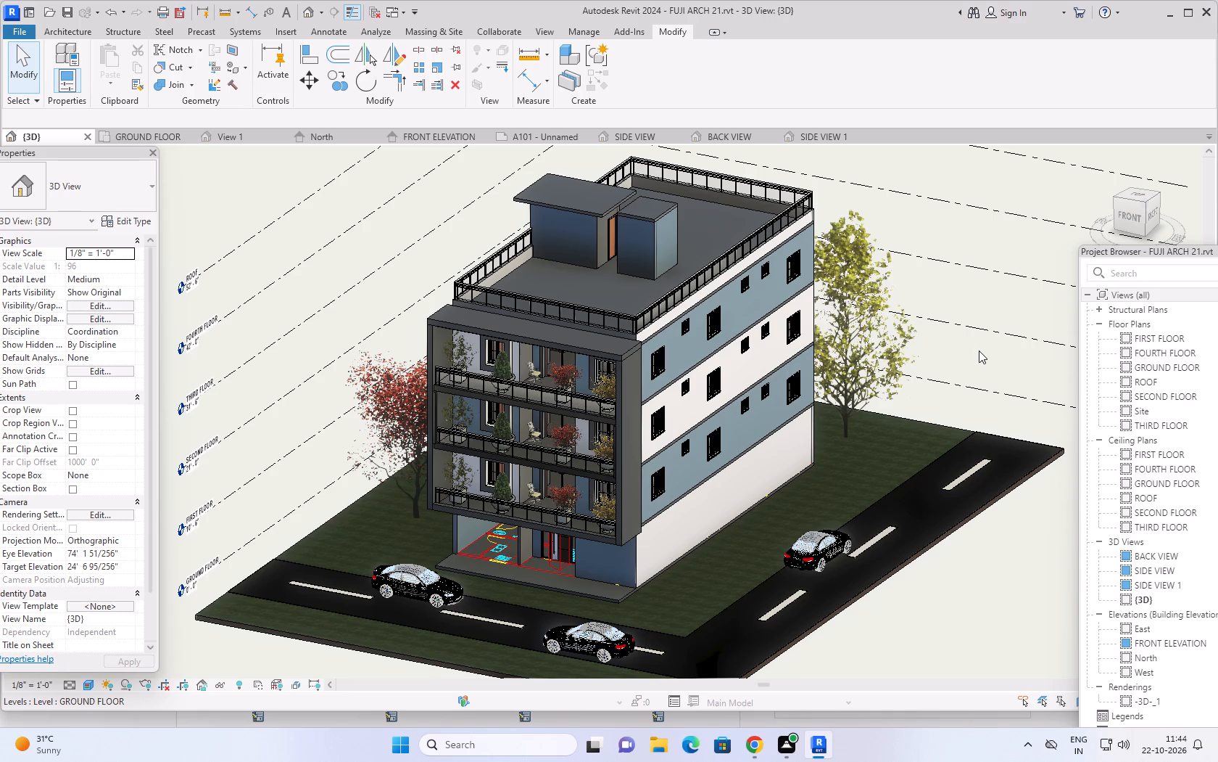
middle_click_drag(969, 353, 945, 371, "shift")
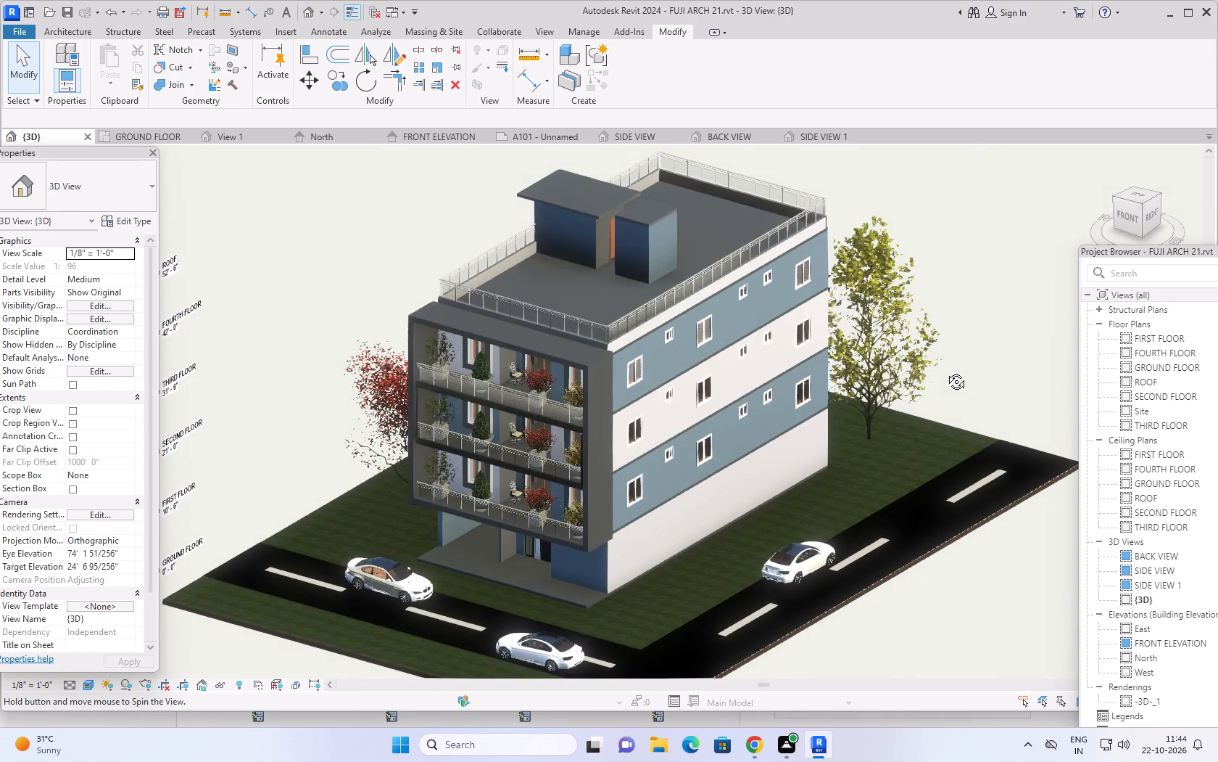
middle_click_drag(945, 371, 685, 483, "shift")
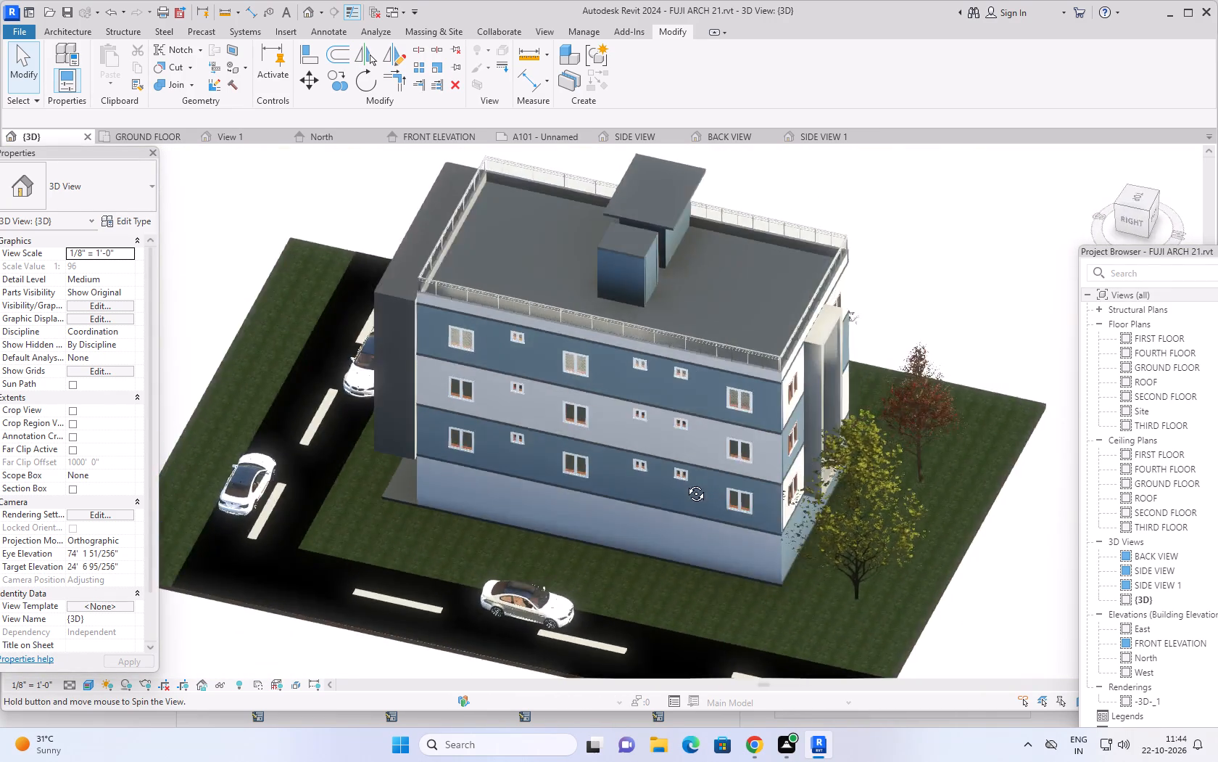
middle_click_drag(685, 483, 539, 309, "shift")
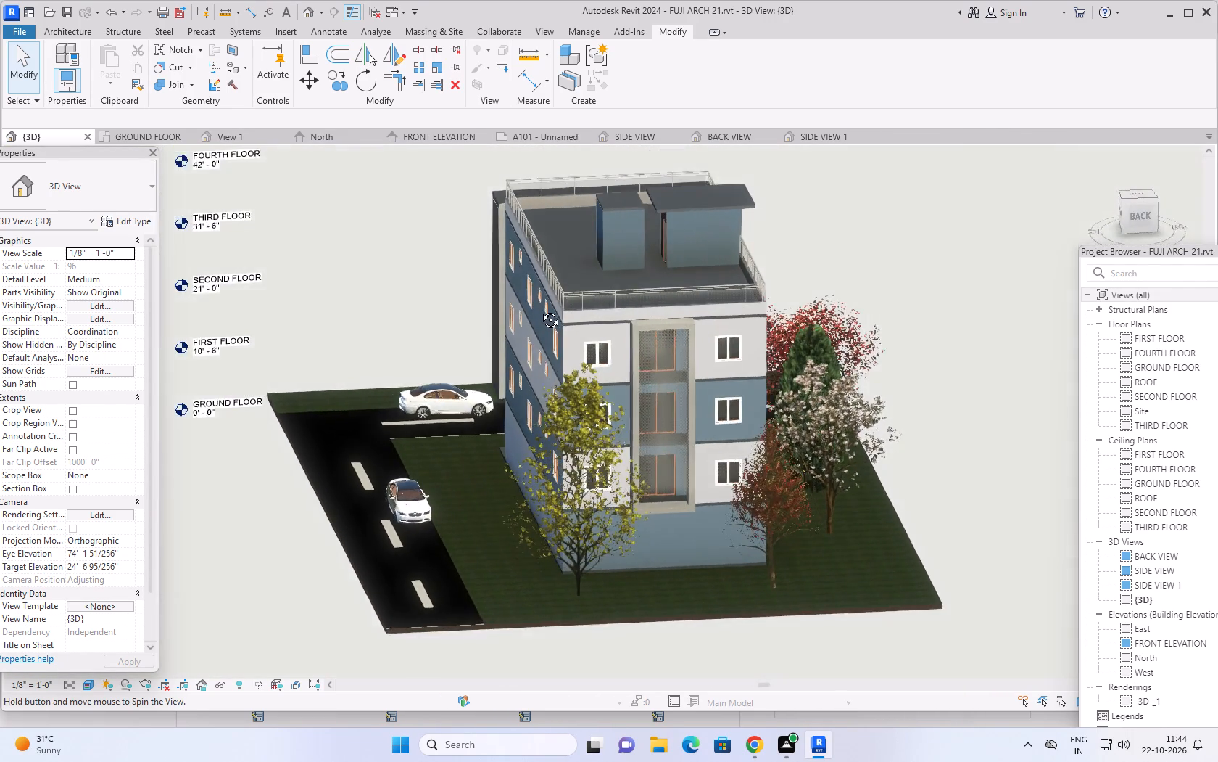
middle_click_drag(539, 309, 534, 283, "shift")
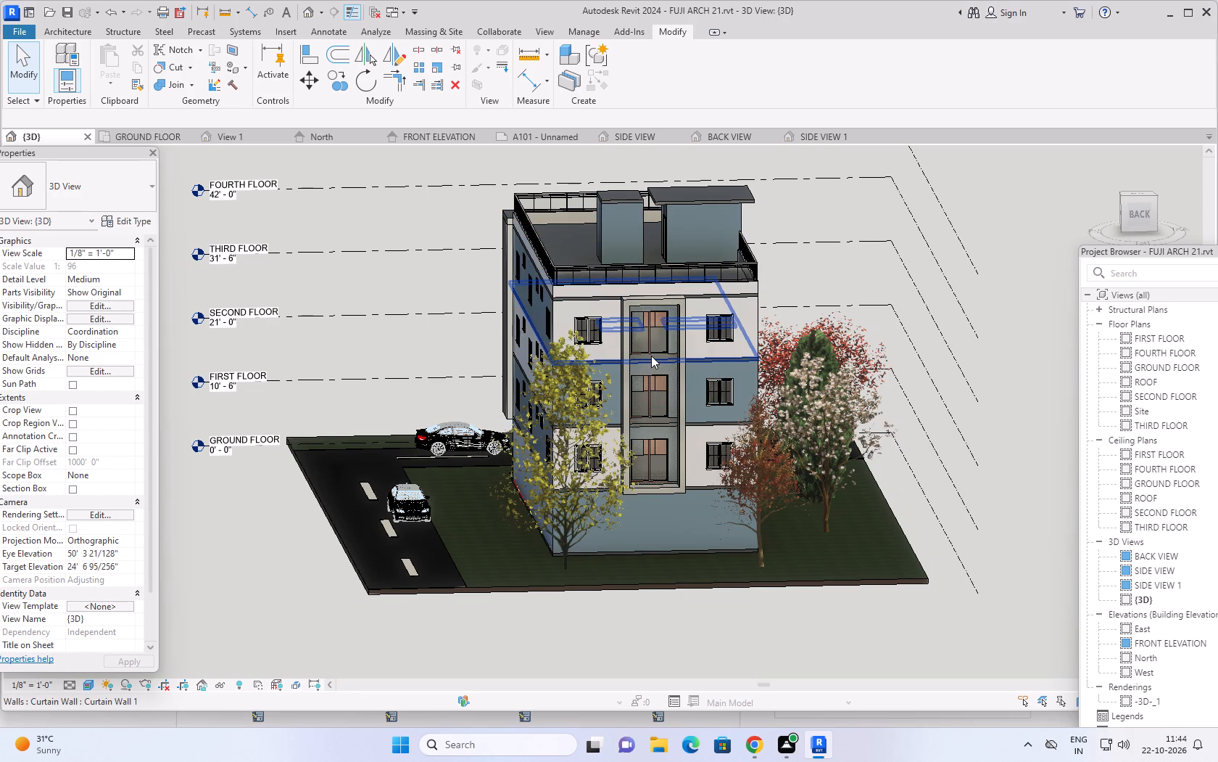
middle_click_drag(975, 525, 976, 494)
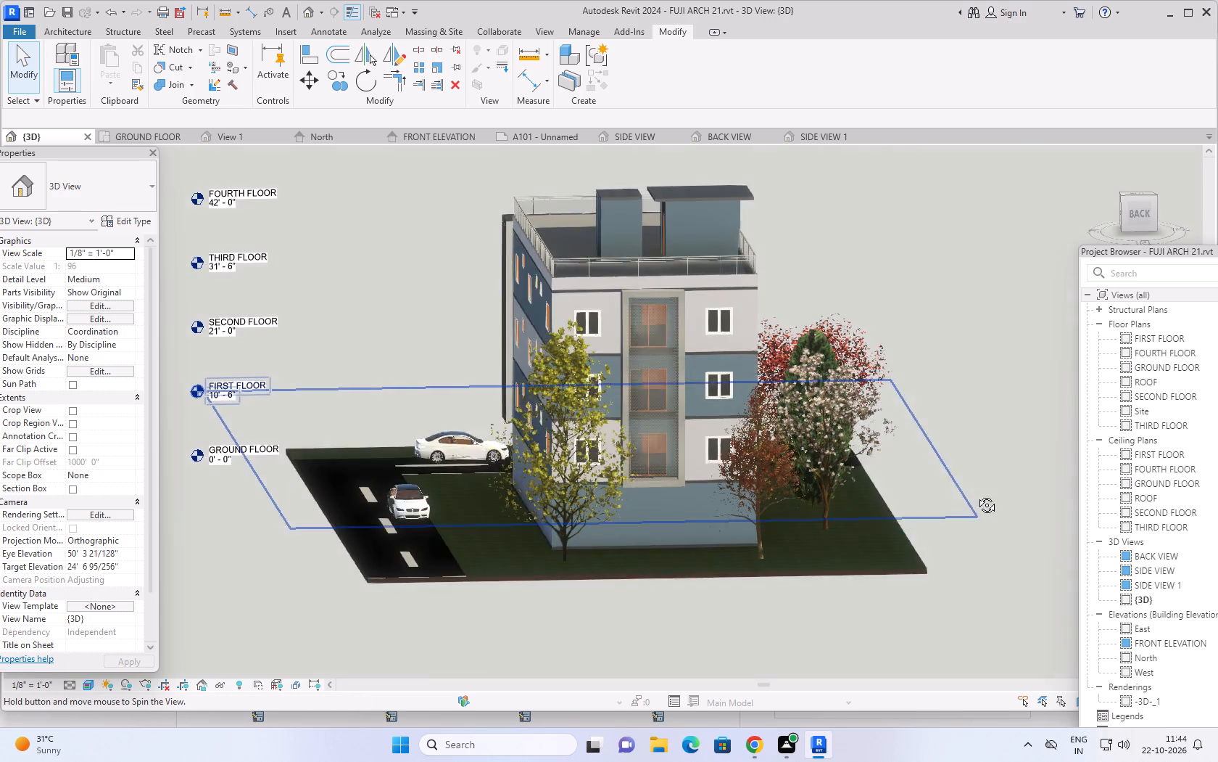
middle_click_drag(976, 494, 961, 471)
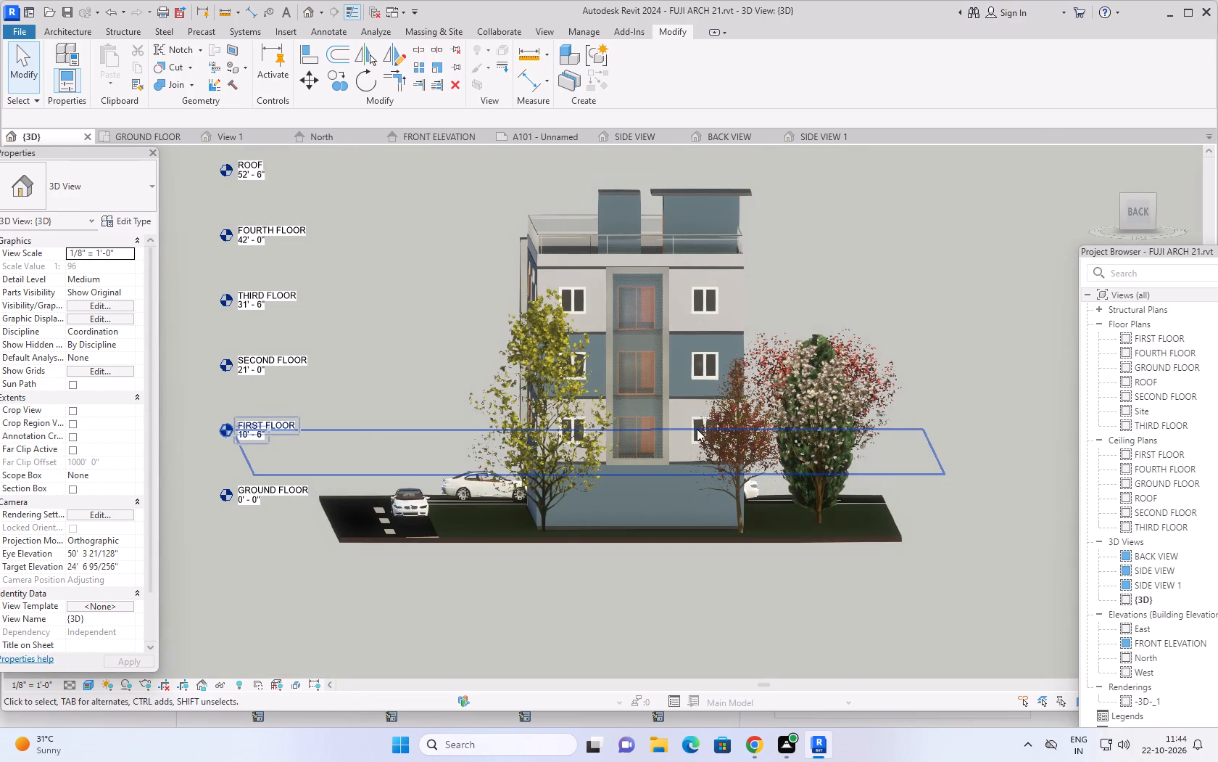
Inspect the tall curtain wall on the back facade and its grid layout in the {3D} view.
scroll(654, 410, "up", 4)
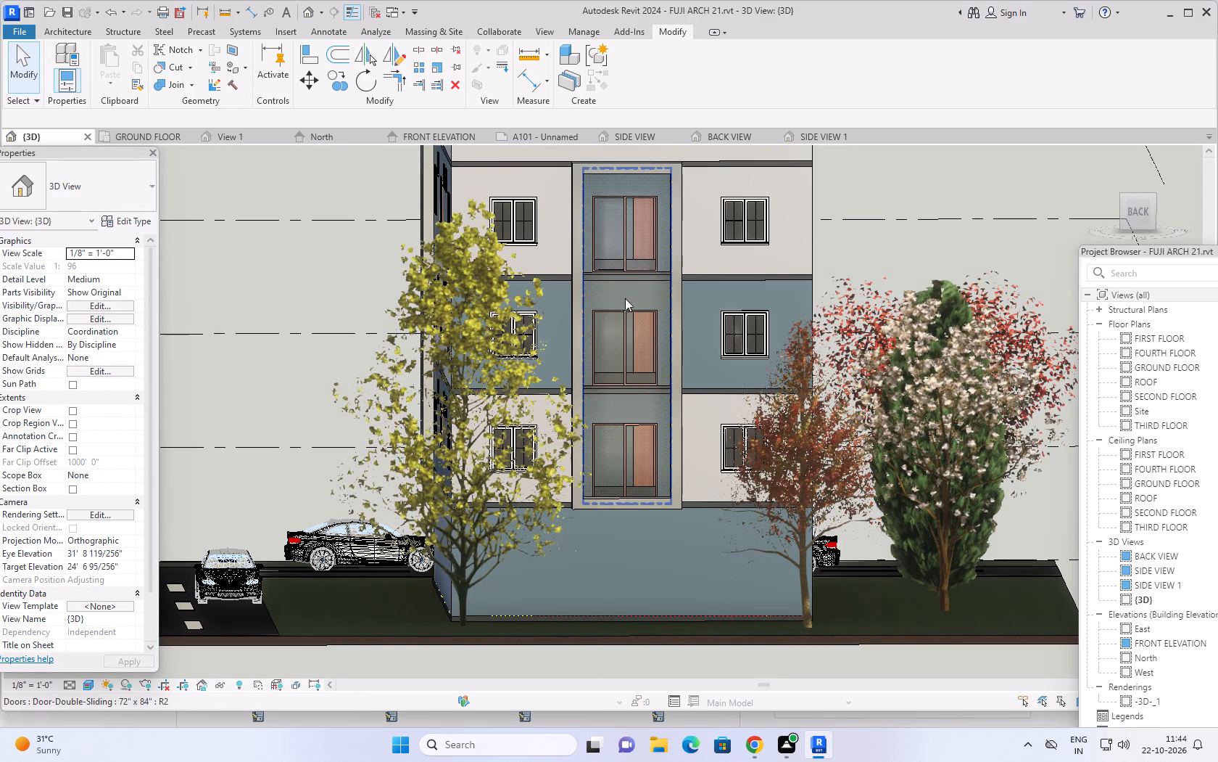
left_click(629, 290)
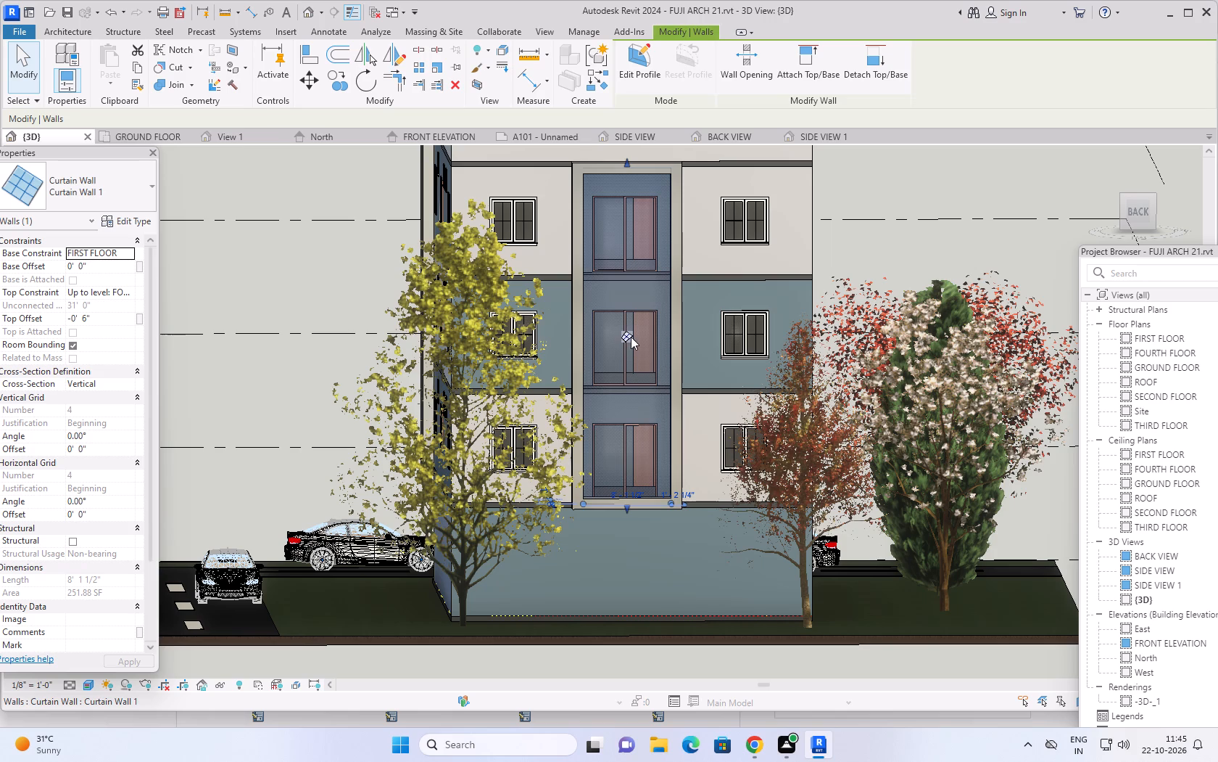
left_click(624, 334)
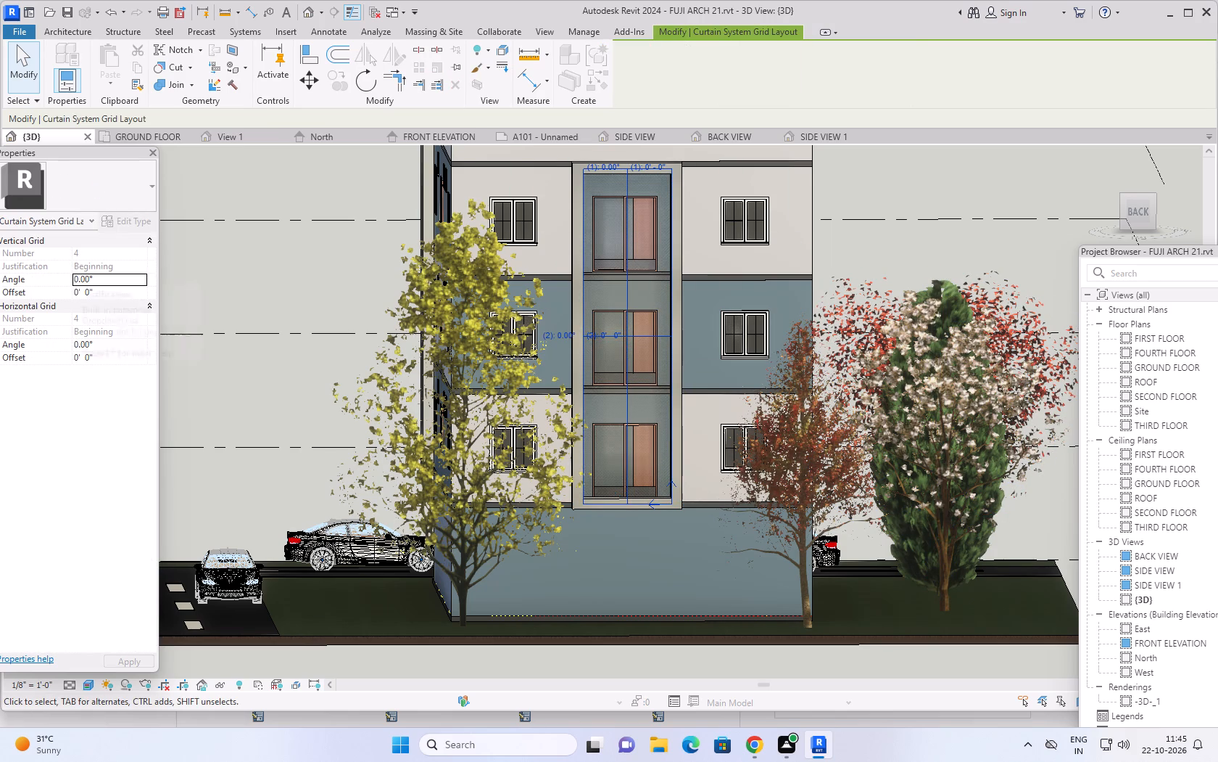
left_click(196, 283)
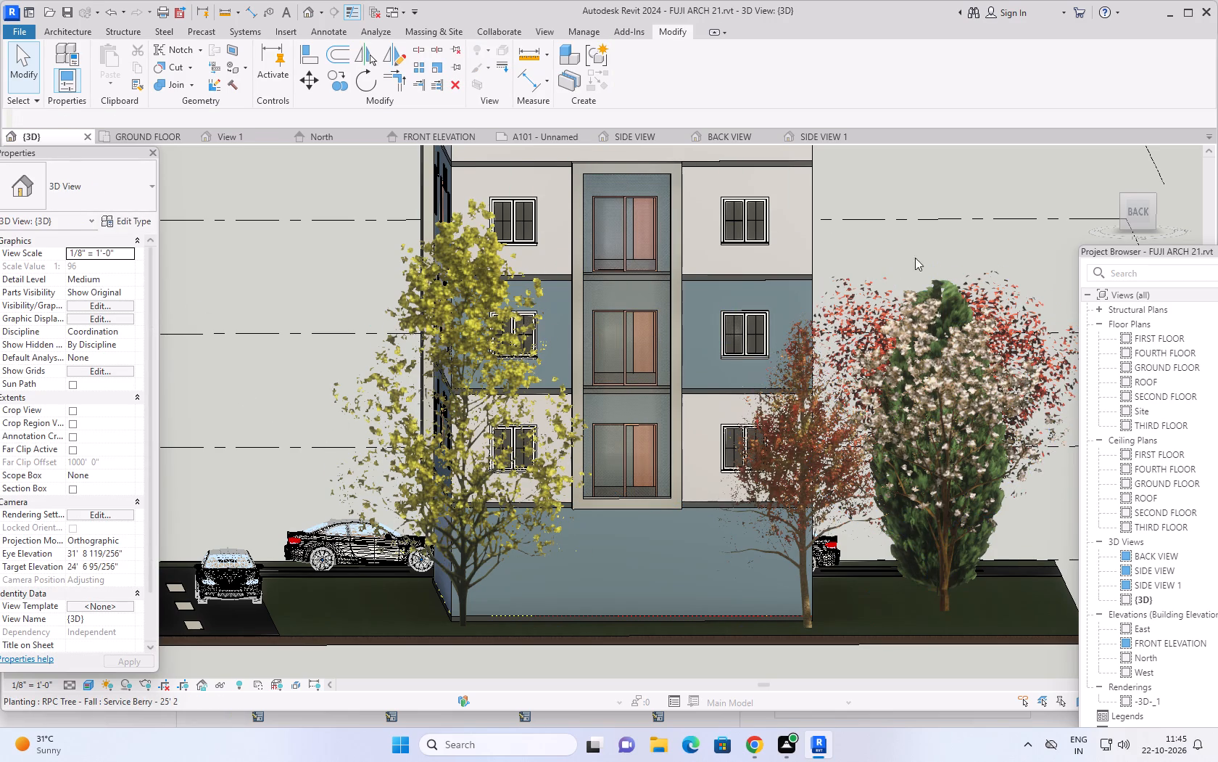
Examine the back corner, the tree-lined side facade, the balconied front and the whole site from raised angles in the {3D} view.
middle_click_drag(918, 245, 781, 401, "shift")
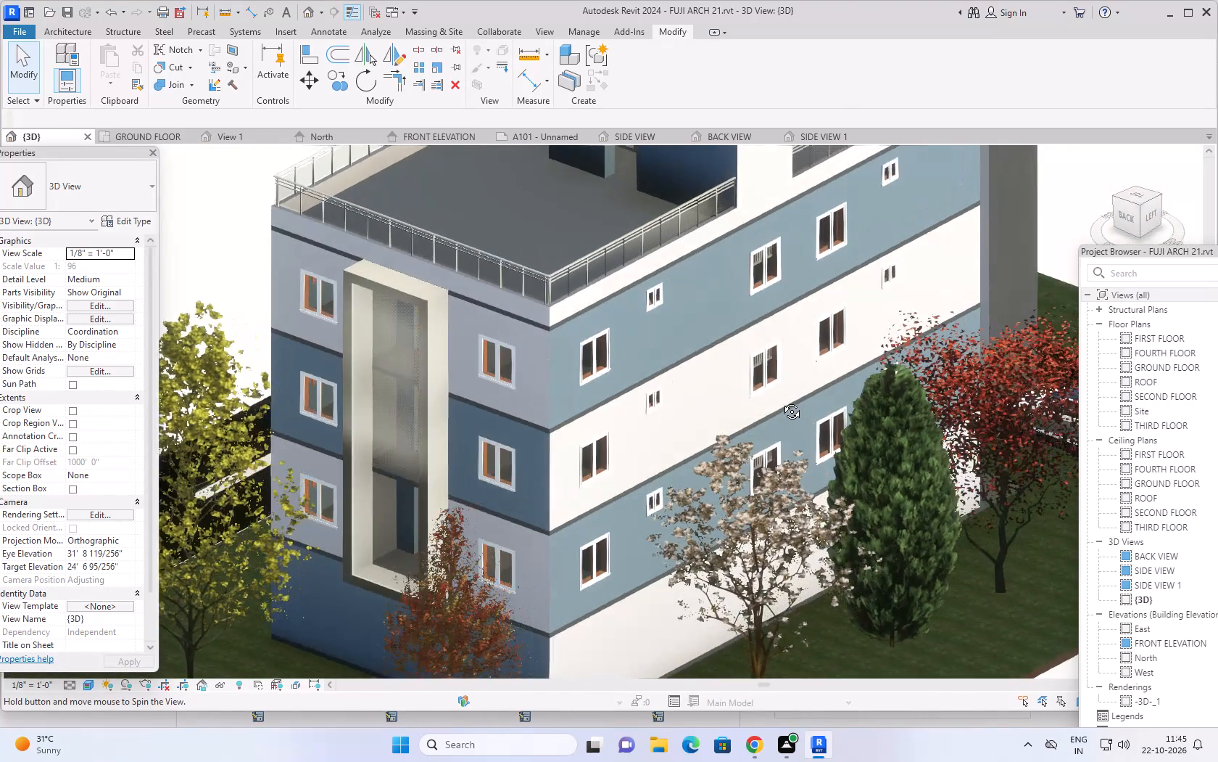
middle_click_drag(781, 401, 591, 427, "shift")
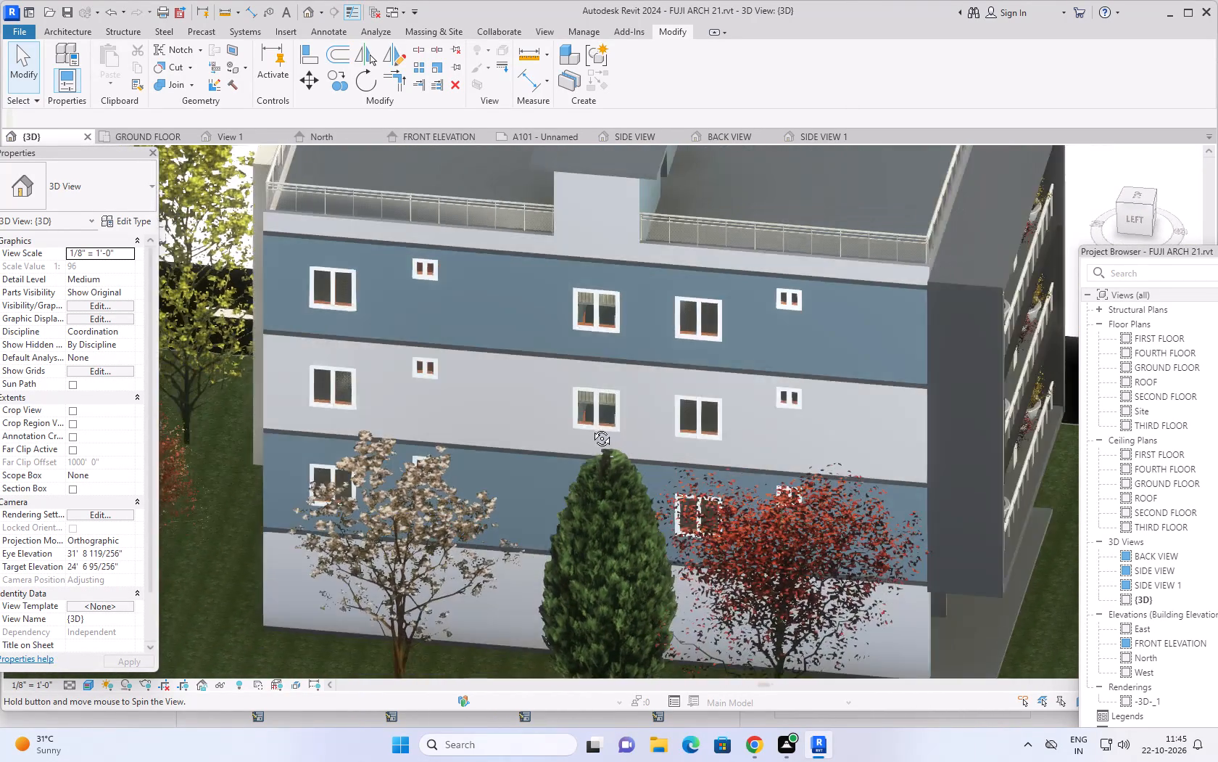
middle_click_drag(591, 427, 468, 440, "shift")
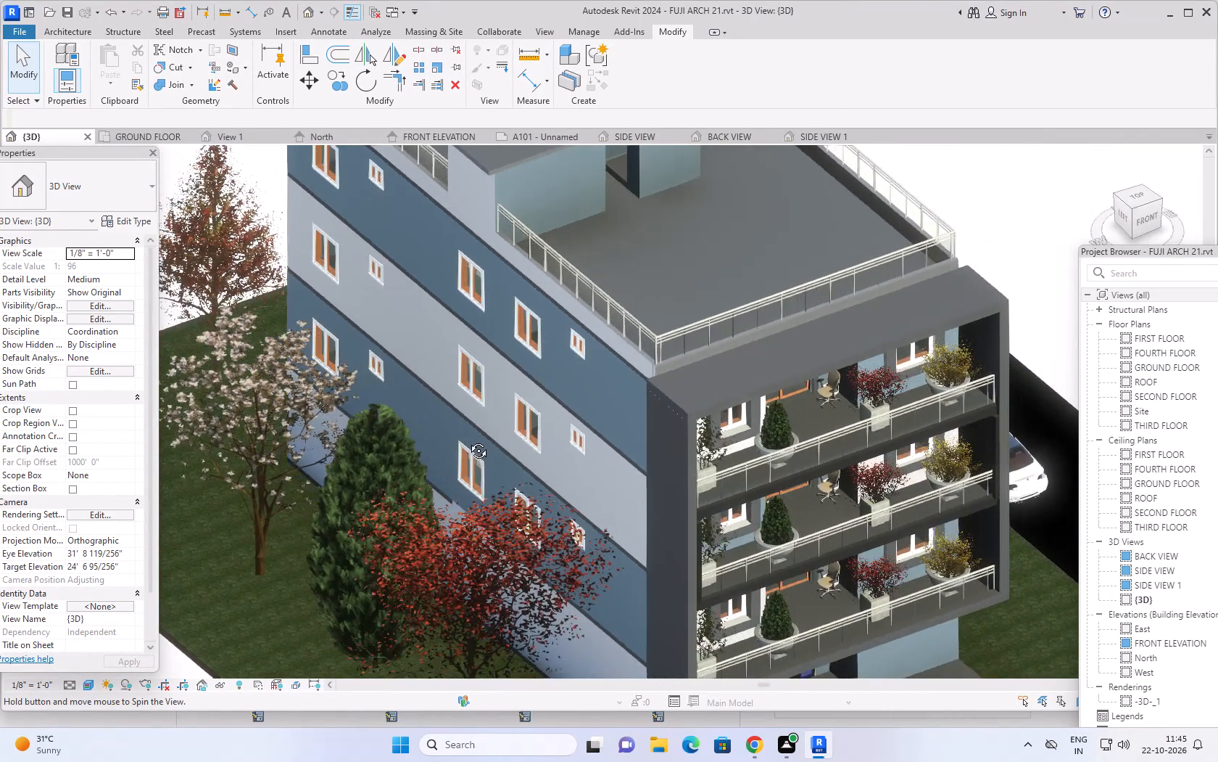
middle_click_drag(468, 440, 427, 368, "shift")
scroll(689, 483, "down", 2)
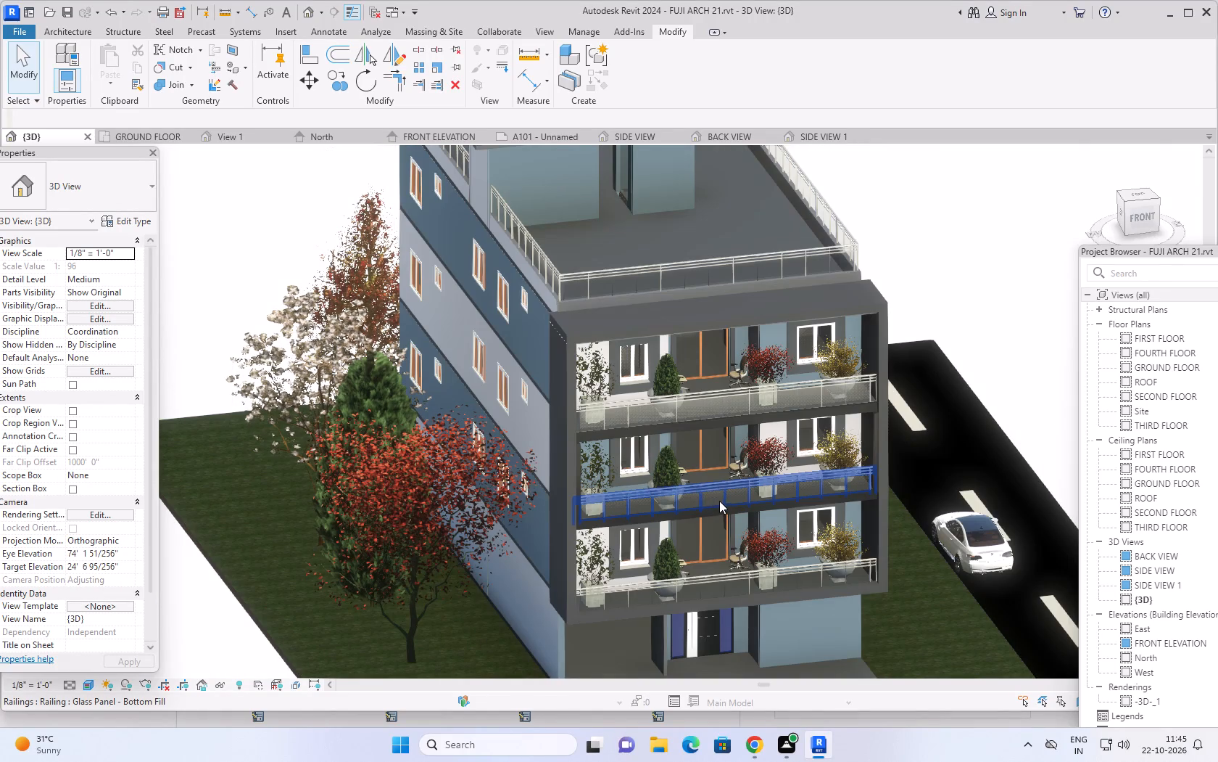
scroll(723, 502, "down", 3)
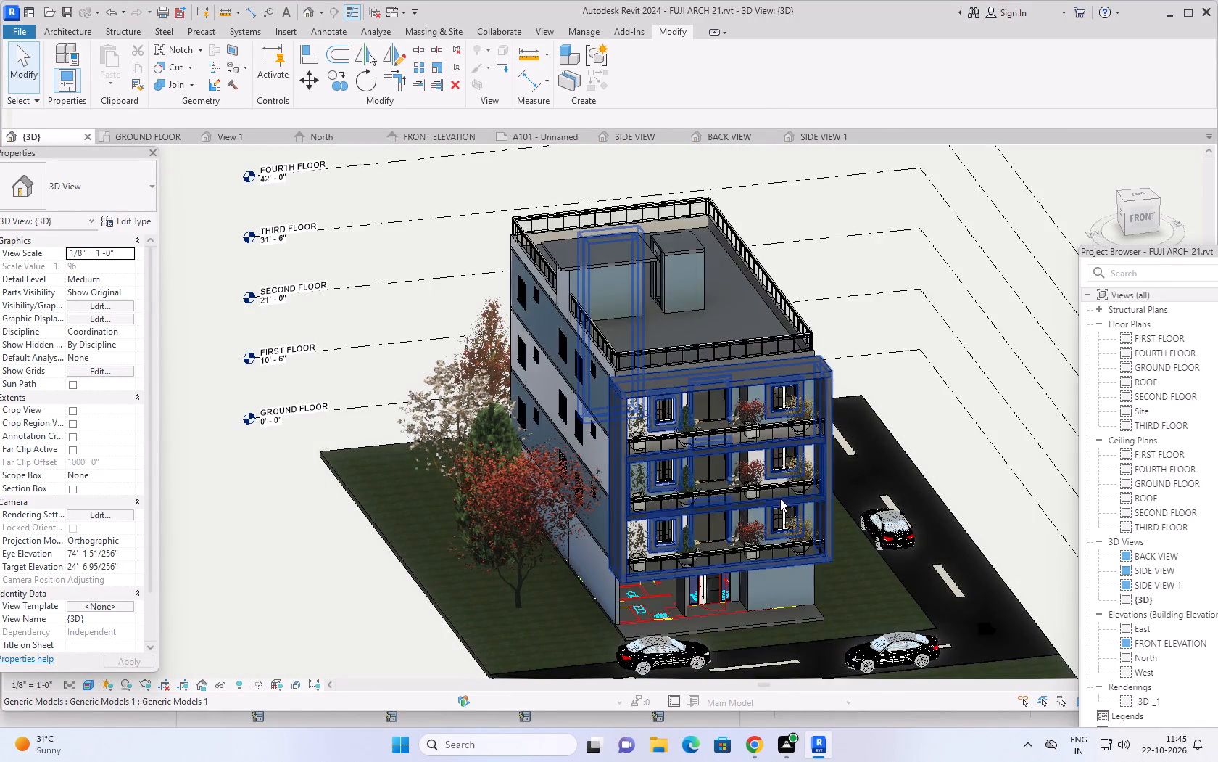
middle_click_drag(939, 459, 906, 424)
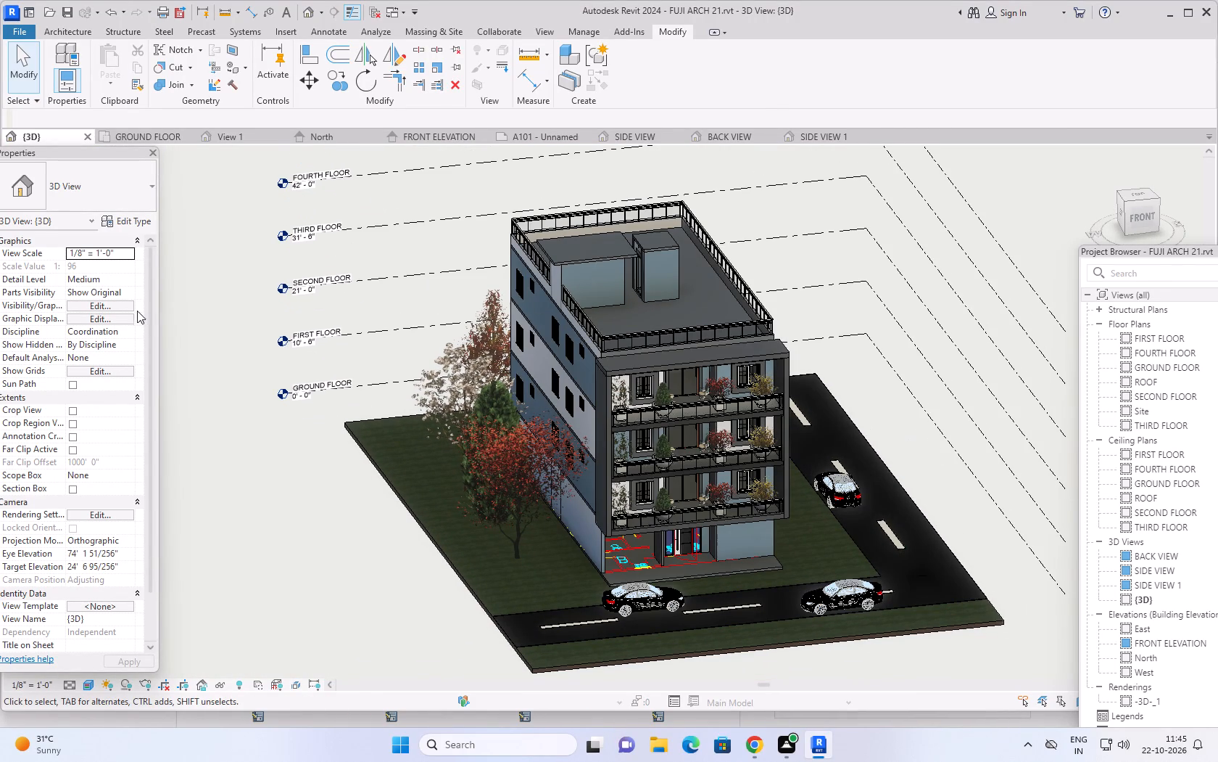
Create a walkthrough in the GROUND FLOOR plan with 11 key frames, circling the site counter-clockwise from the front and ending at the building's front entrance.
left_click(130, 134)
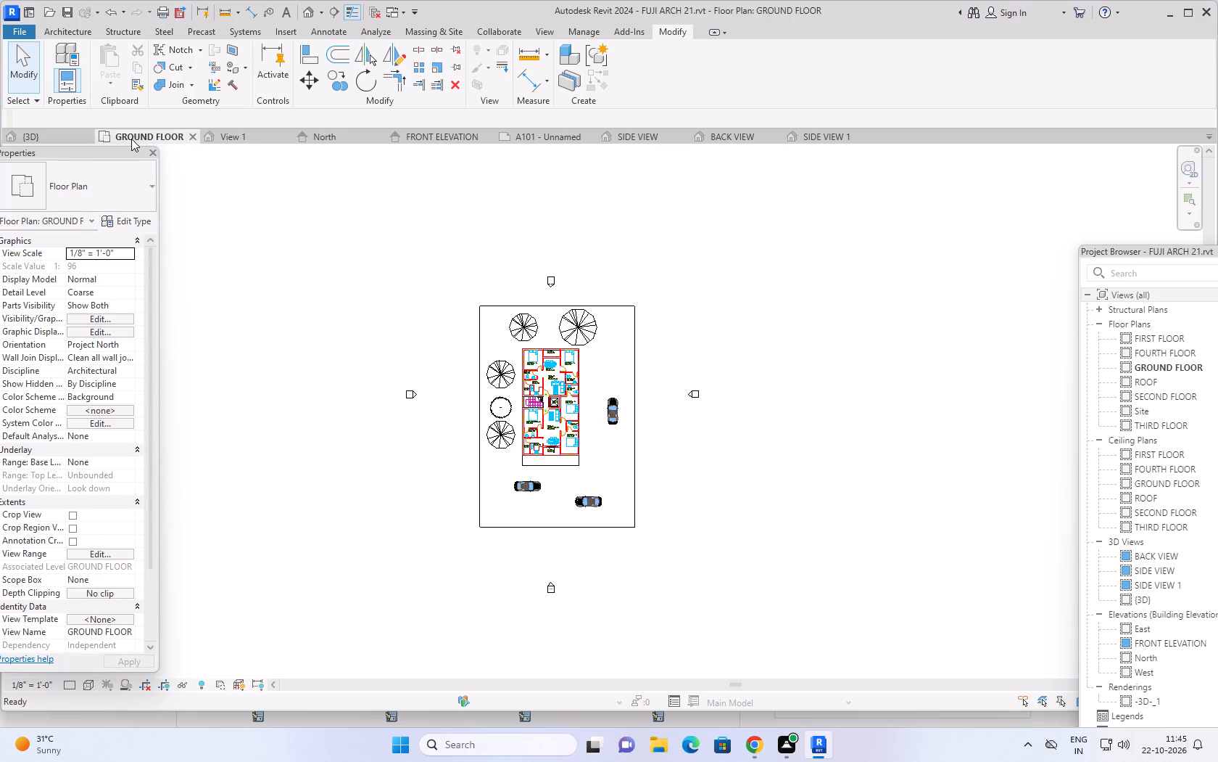
left_click(319, 10)
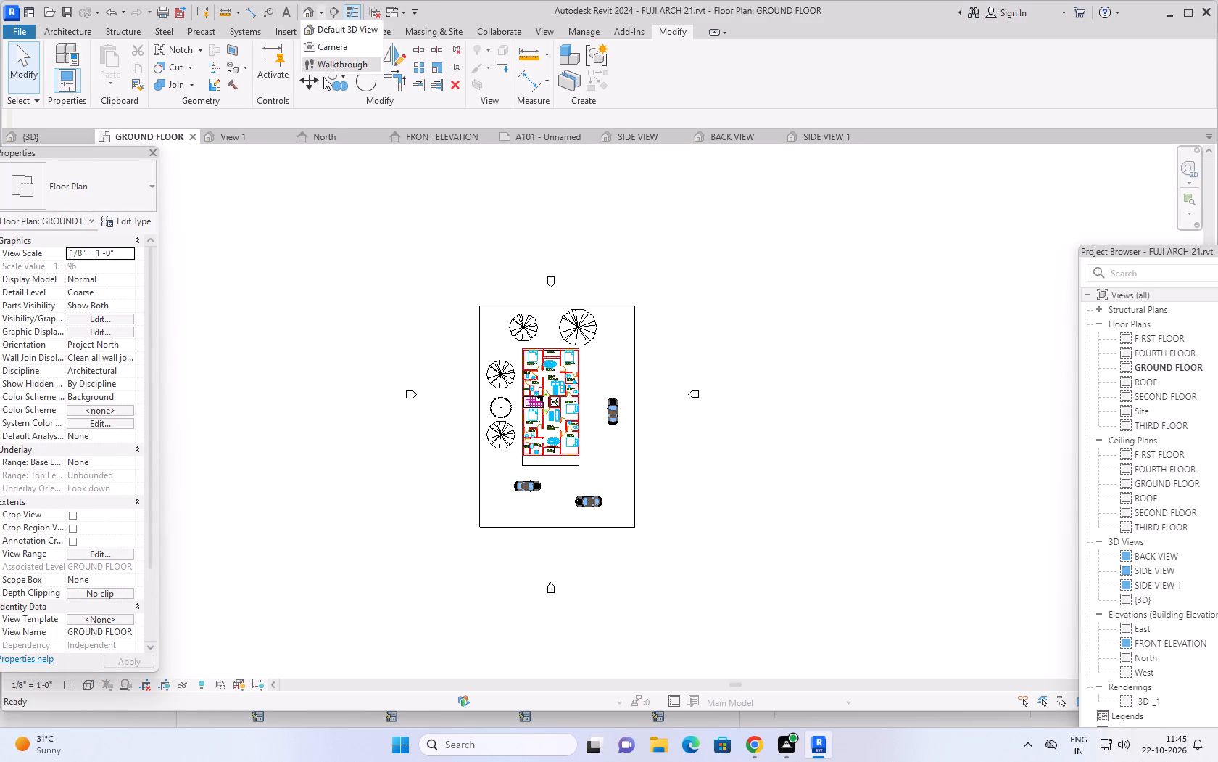
left_click(328, 63)
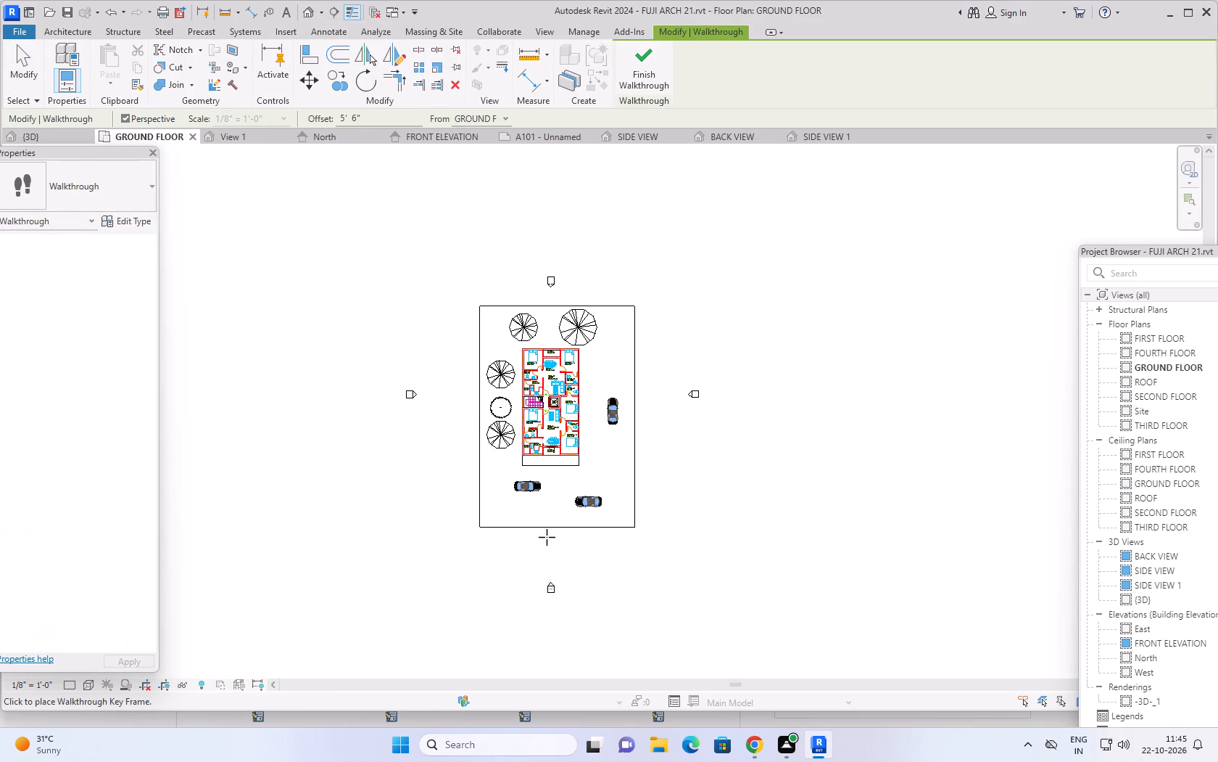
left_click(542, 575)
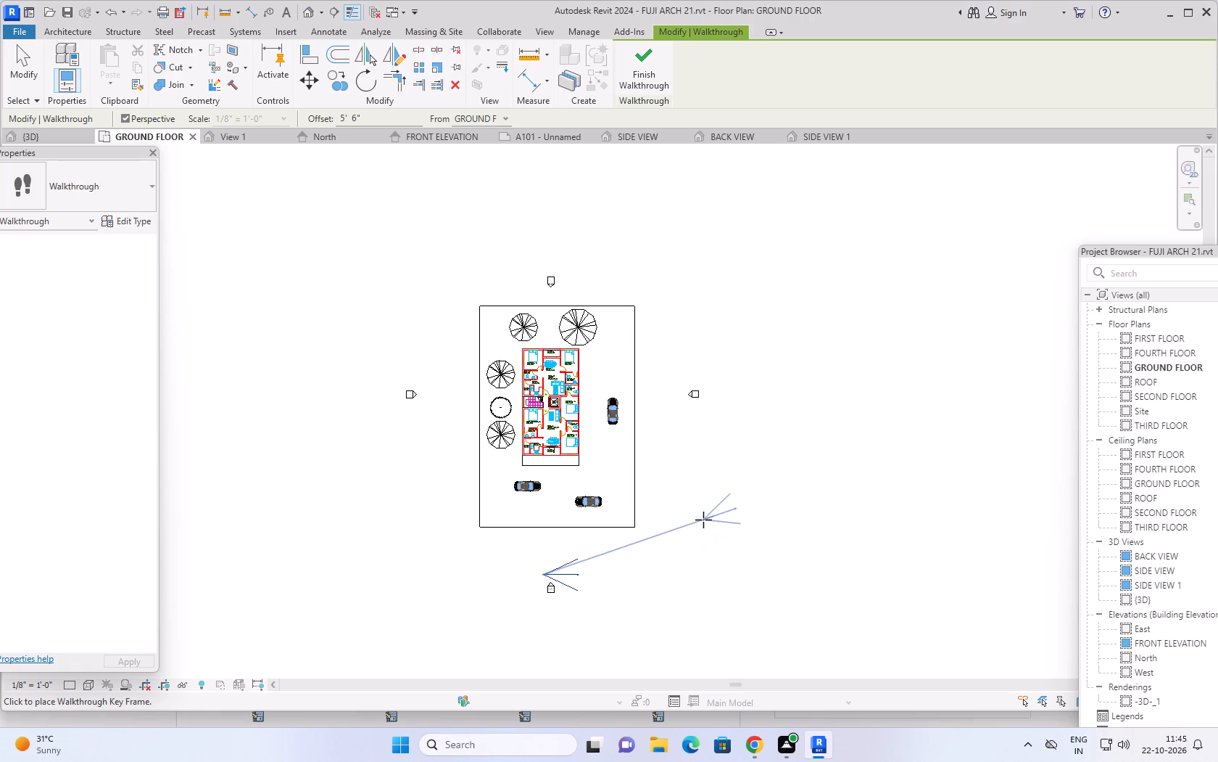
left_click(703, 520)
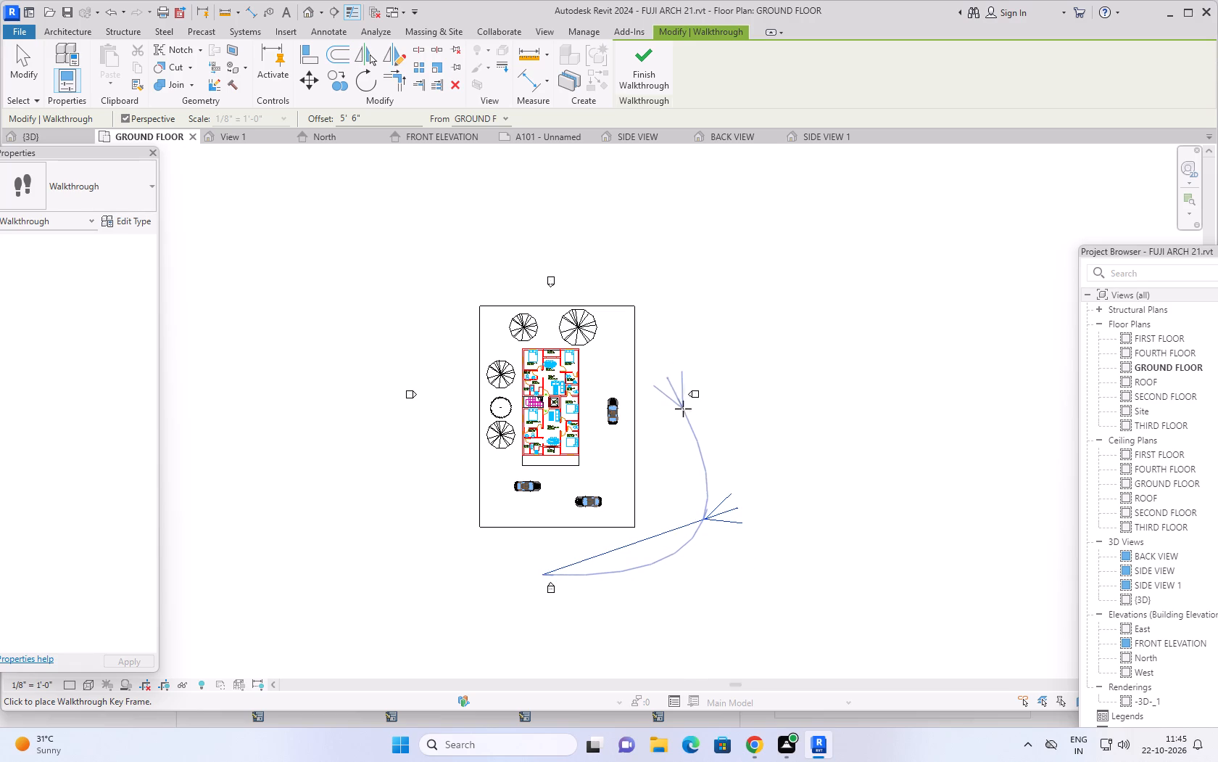
left_click(708, 425)
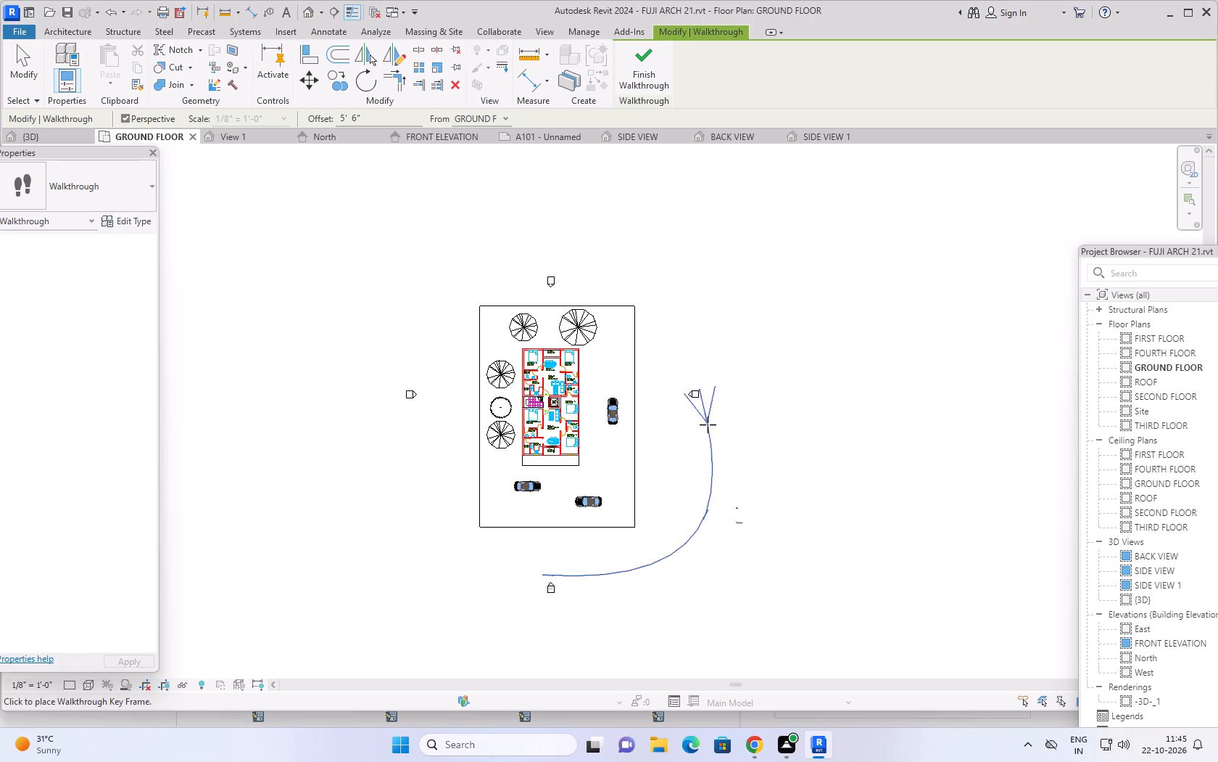
left_click(680, 301)
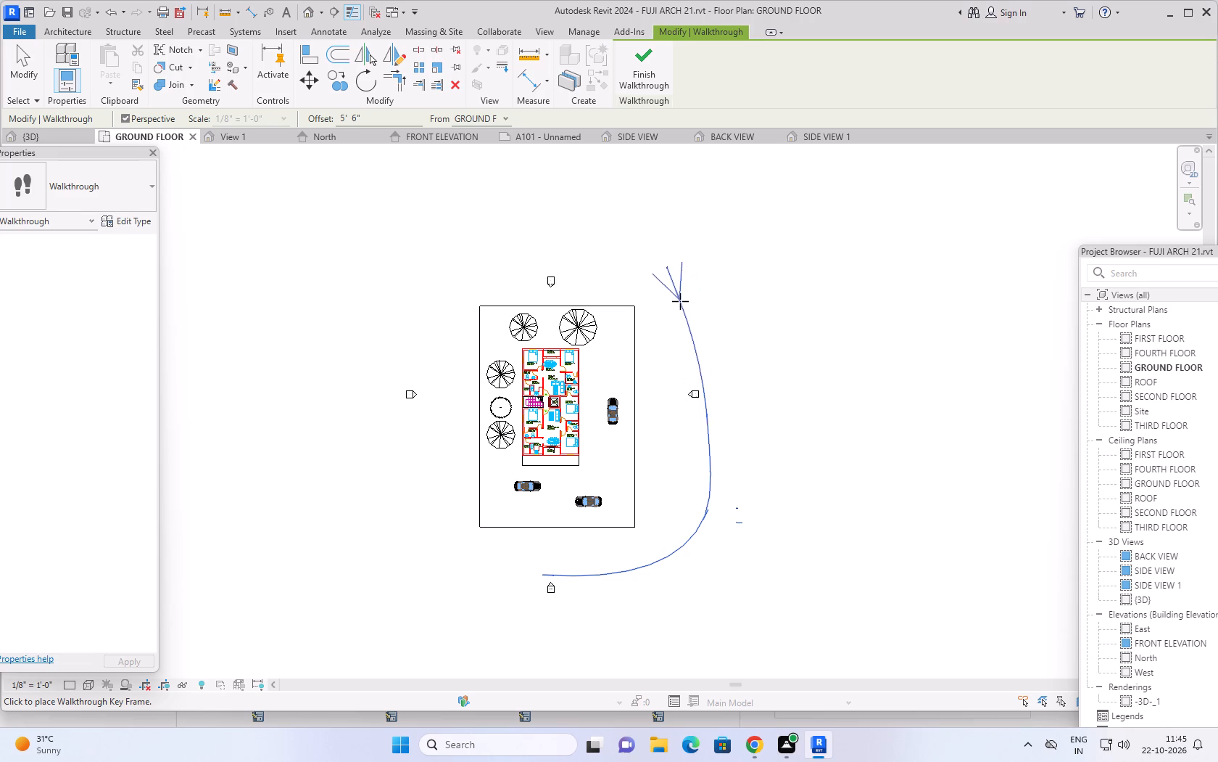
left_click(575, 242)
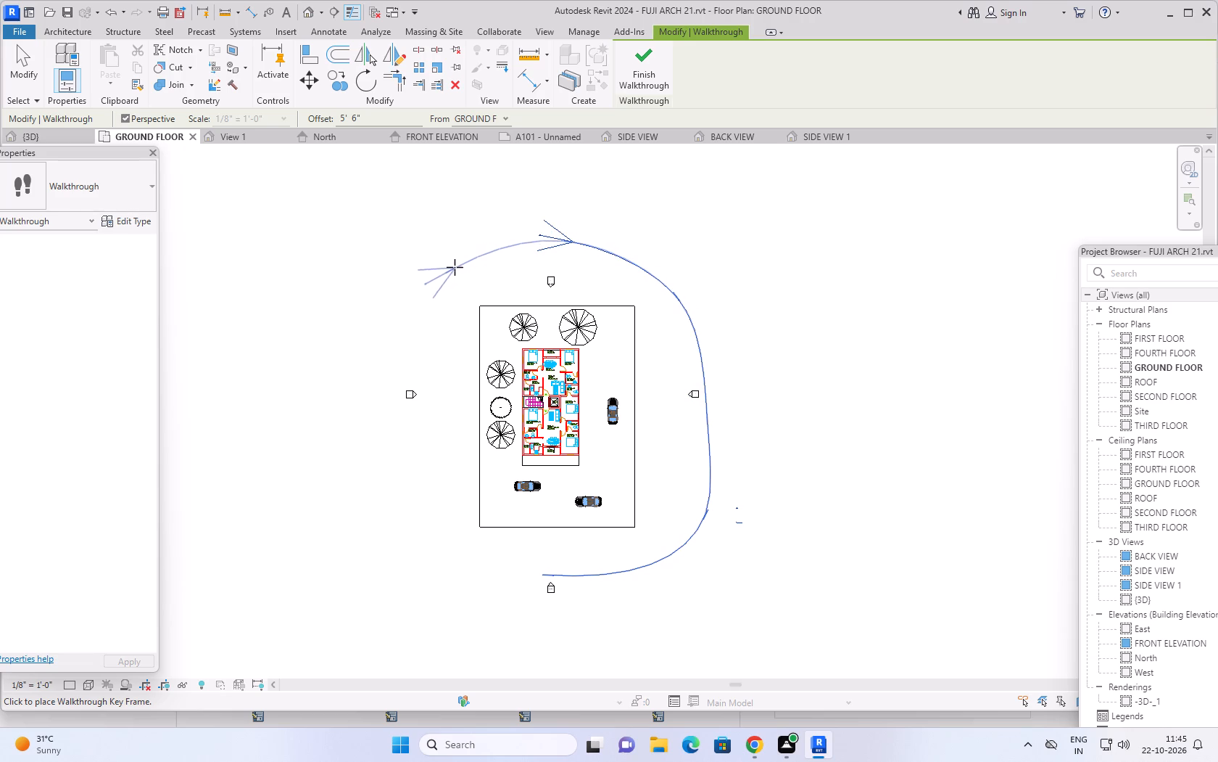
left_click(455, 267)
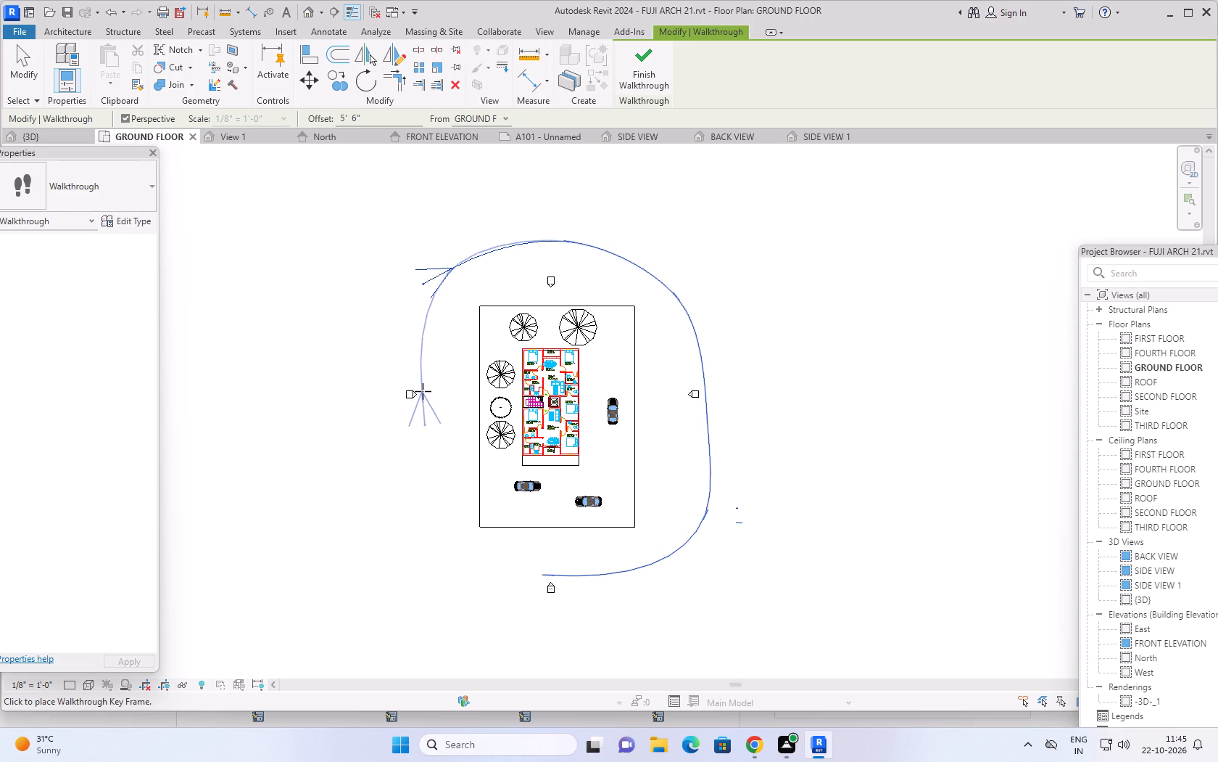
left_click(423, 391)
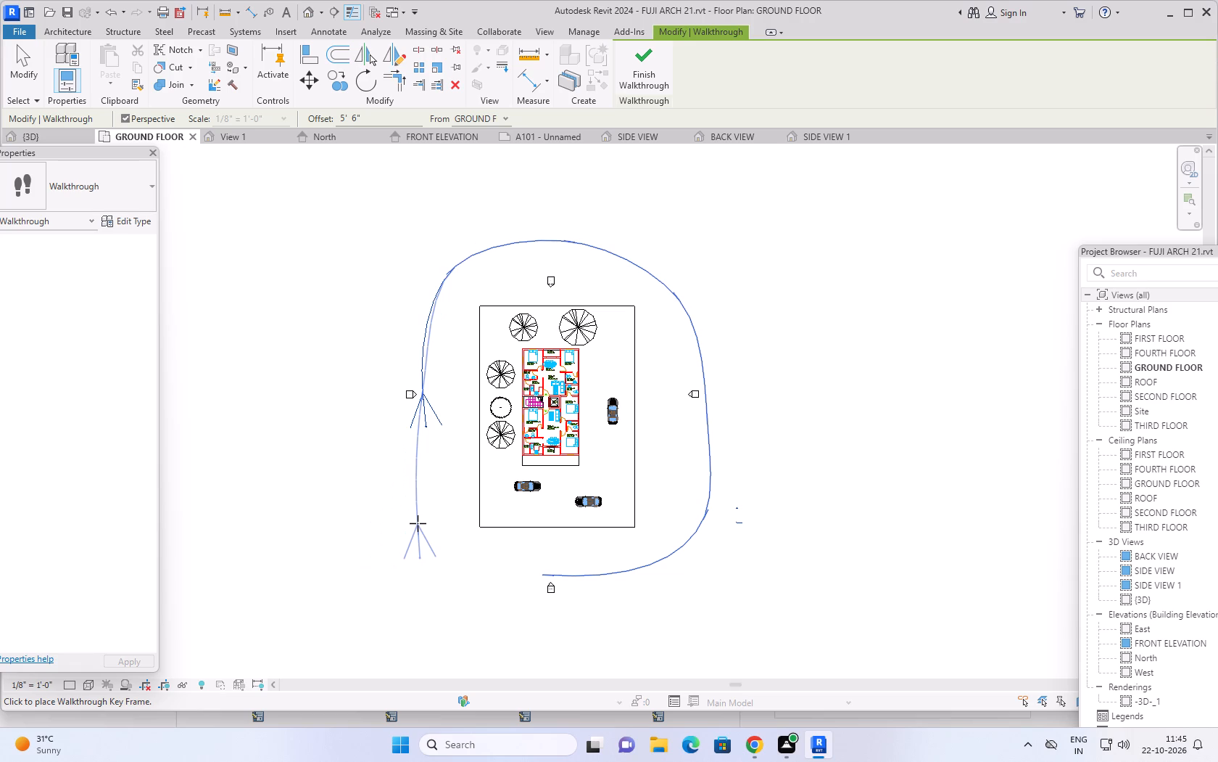
left_click(408, 499)
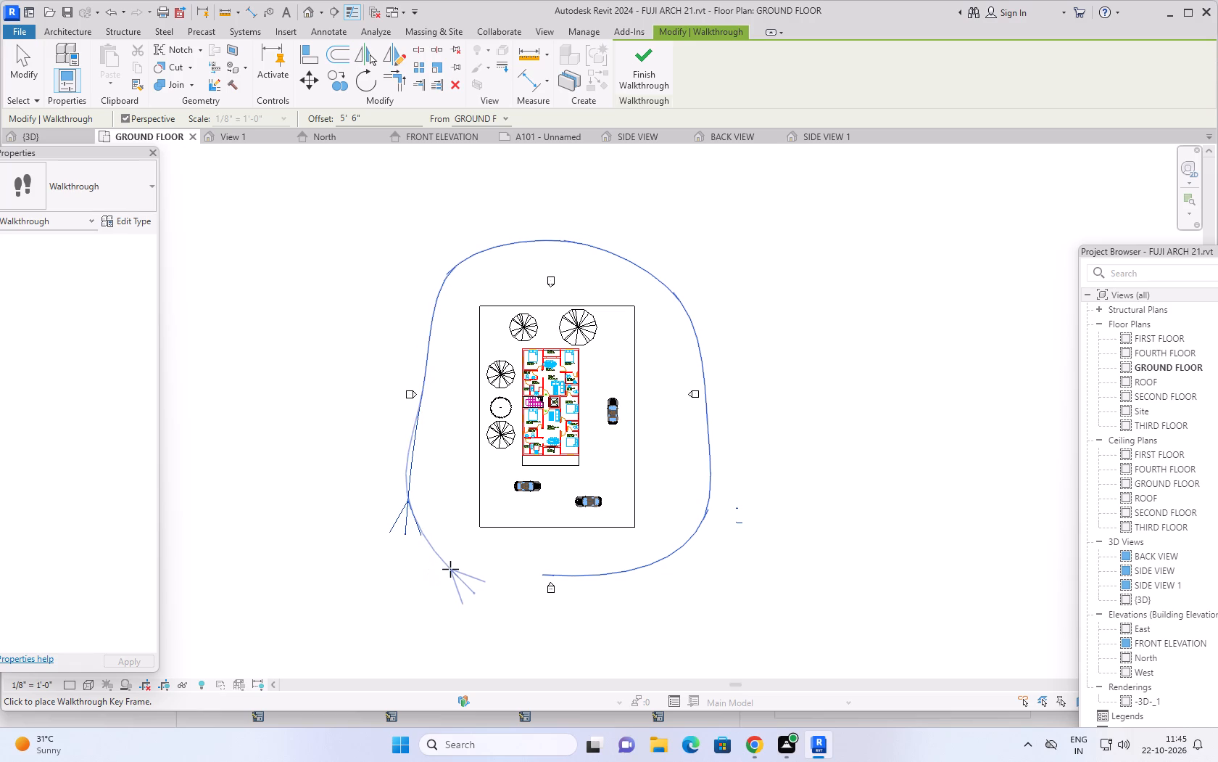
left_click(450, 569)
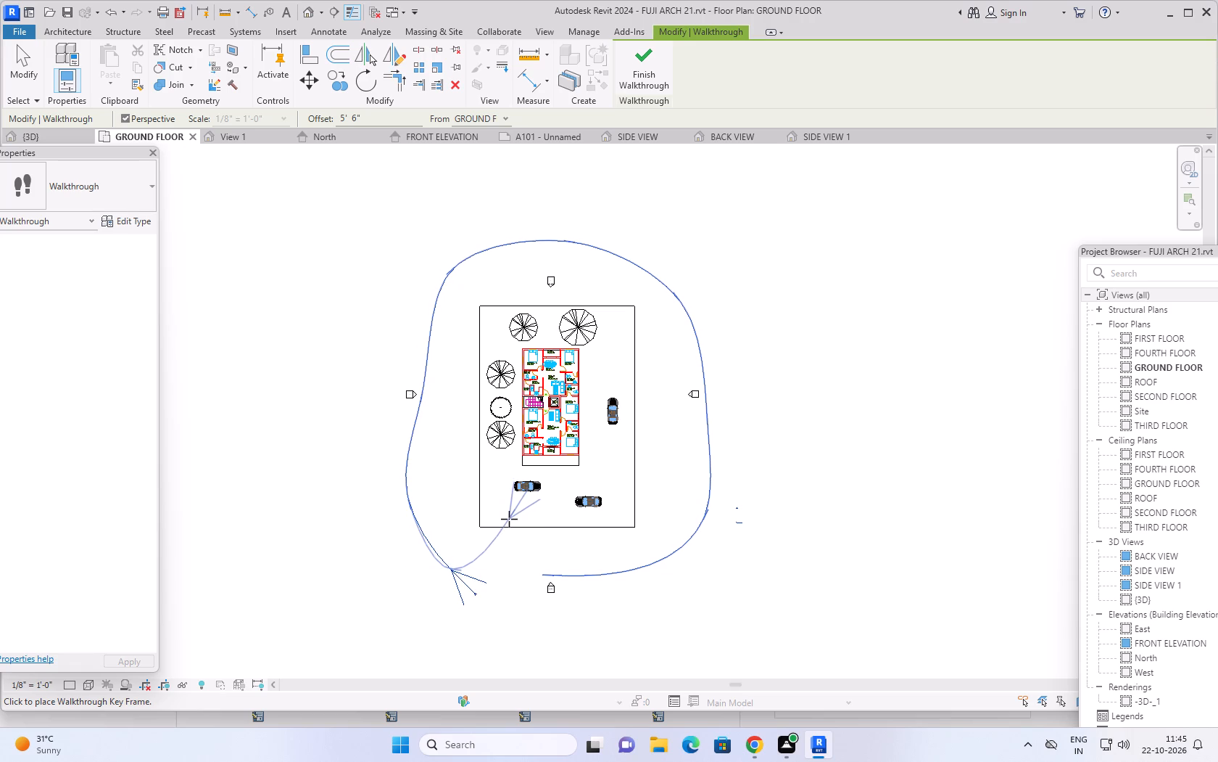
left_click(508, 521)
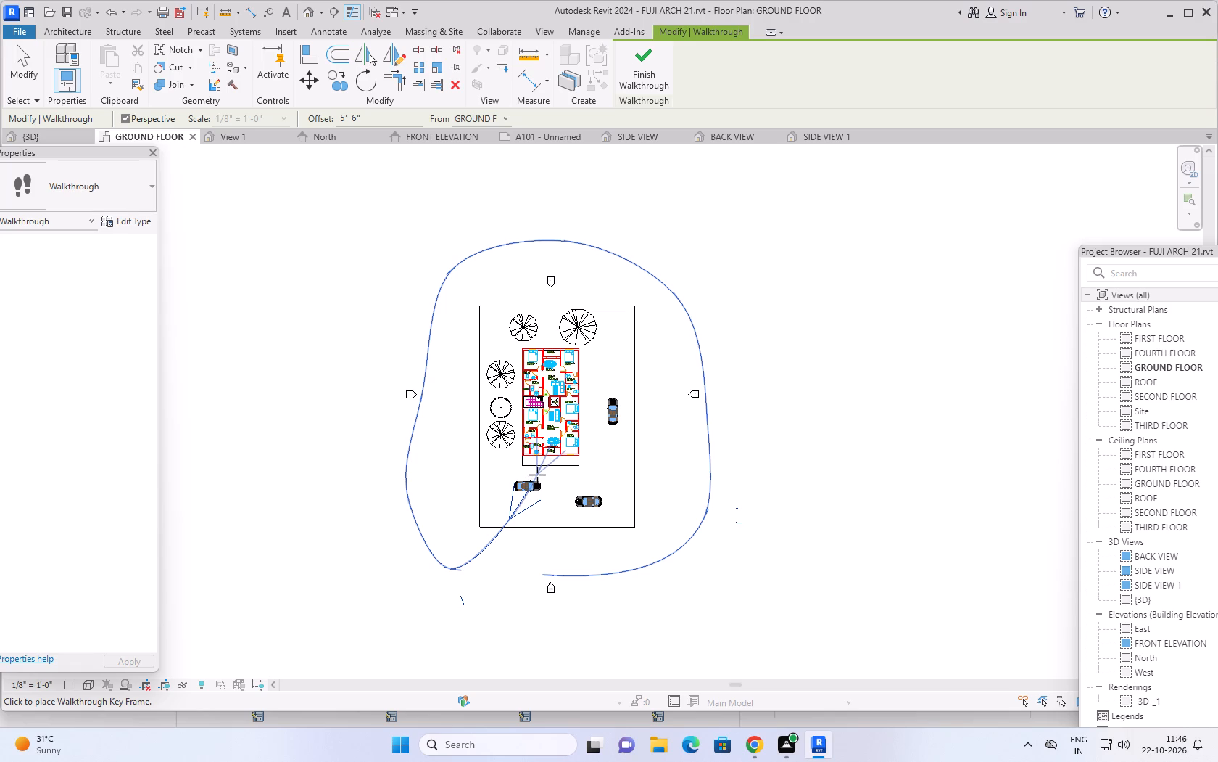
left_click(537, 475)
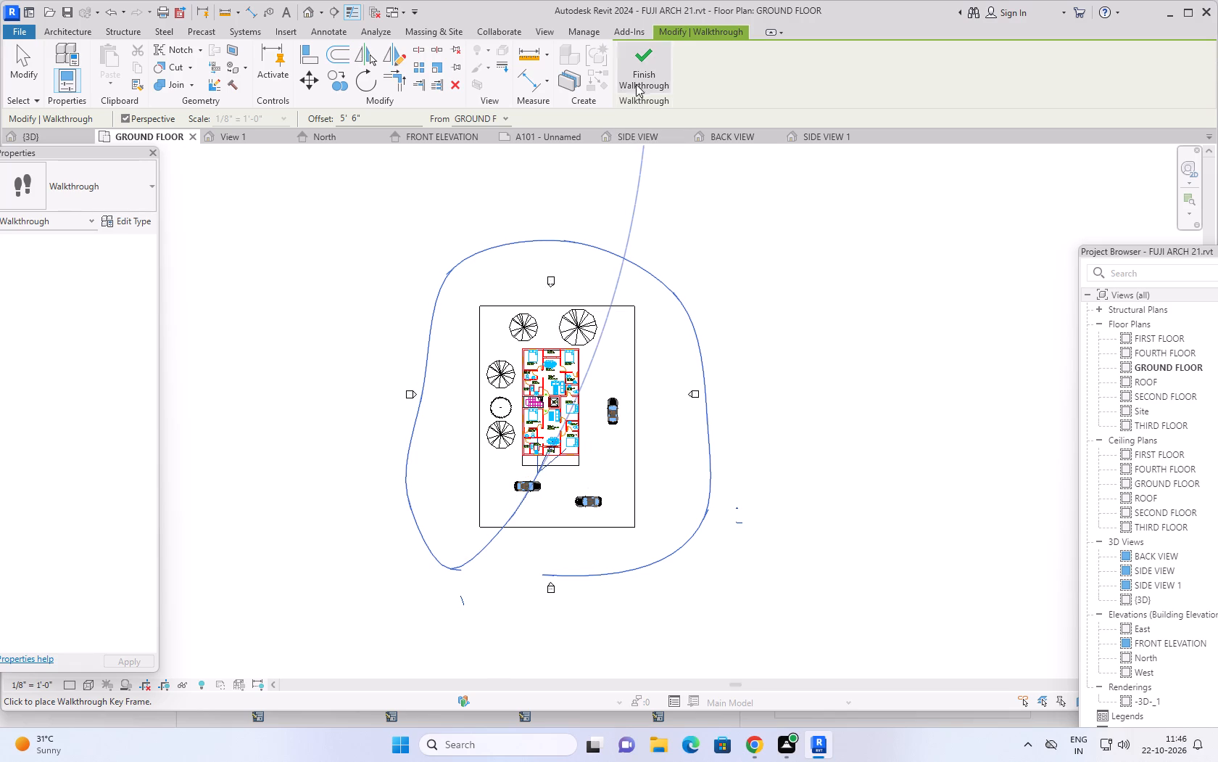
left_click(637, 83)
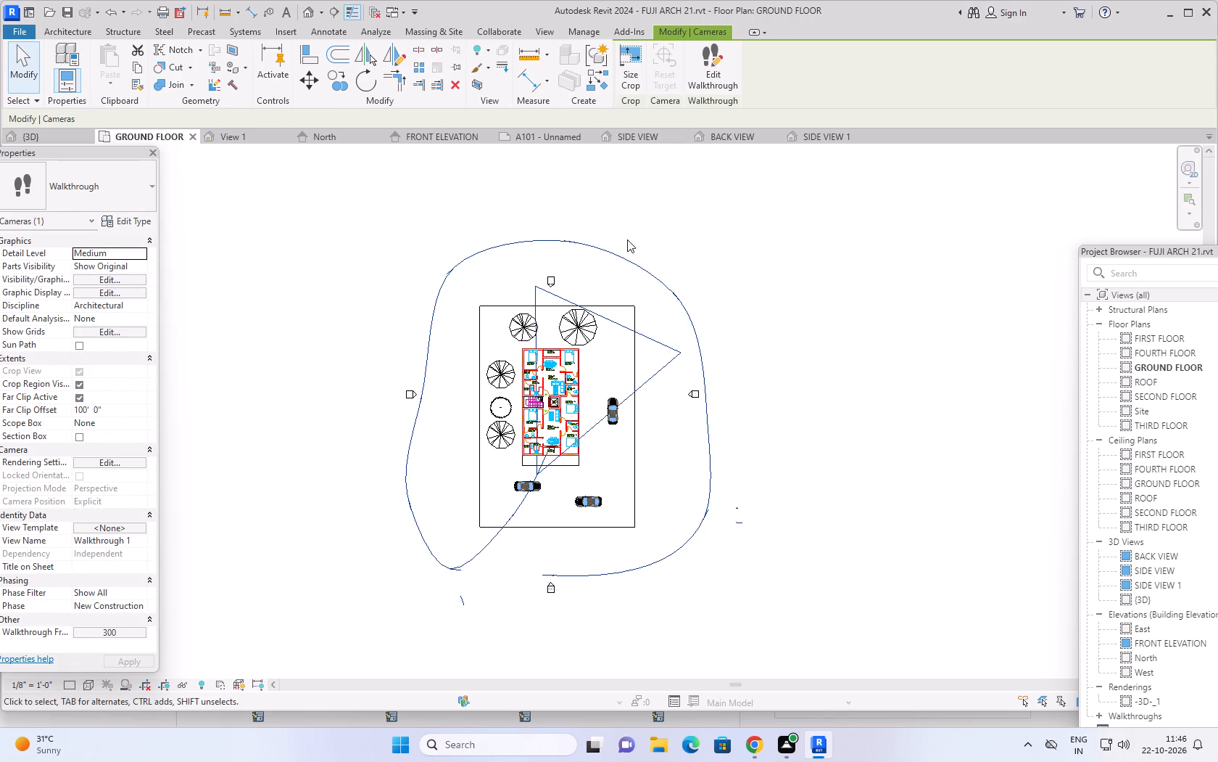
Edit the walkthrough and aim the camera at the building in its last two key frames, 11 and 10, near the front entrance.
left_click(711, 67)
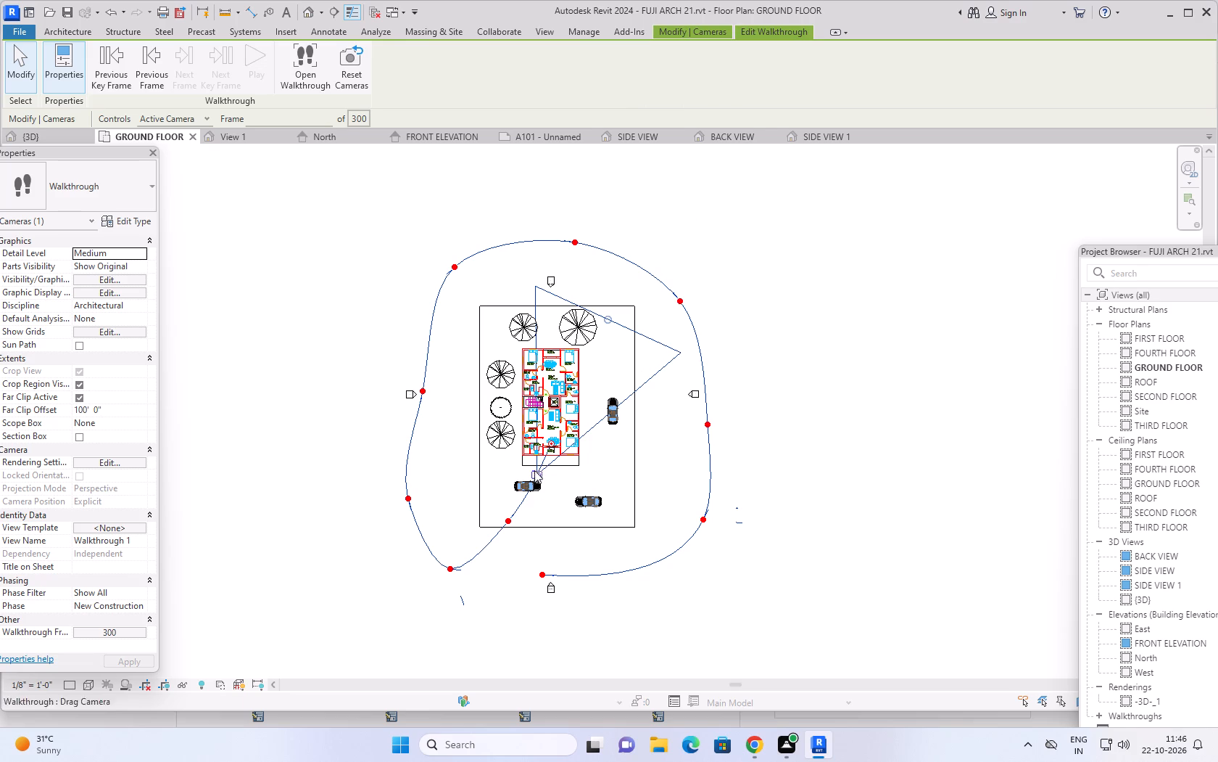
scroll(535, 464, "up", 4)
left_click_drag(563, 427, 558, 429)
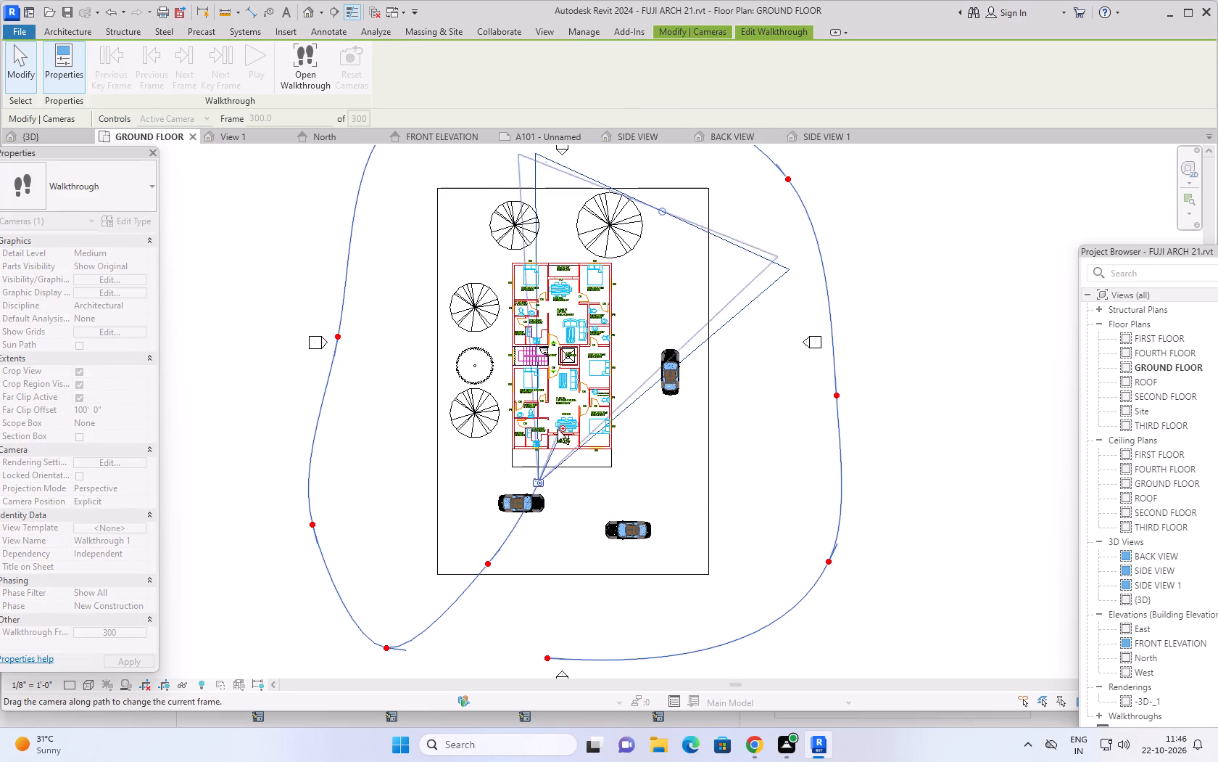
left_click_drag(558, 429, 552, 430)
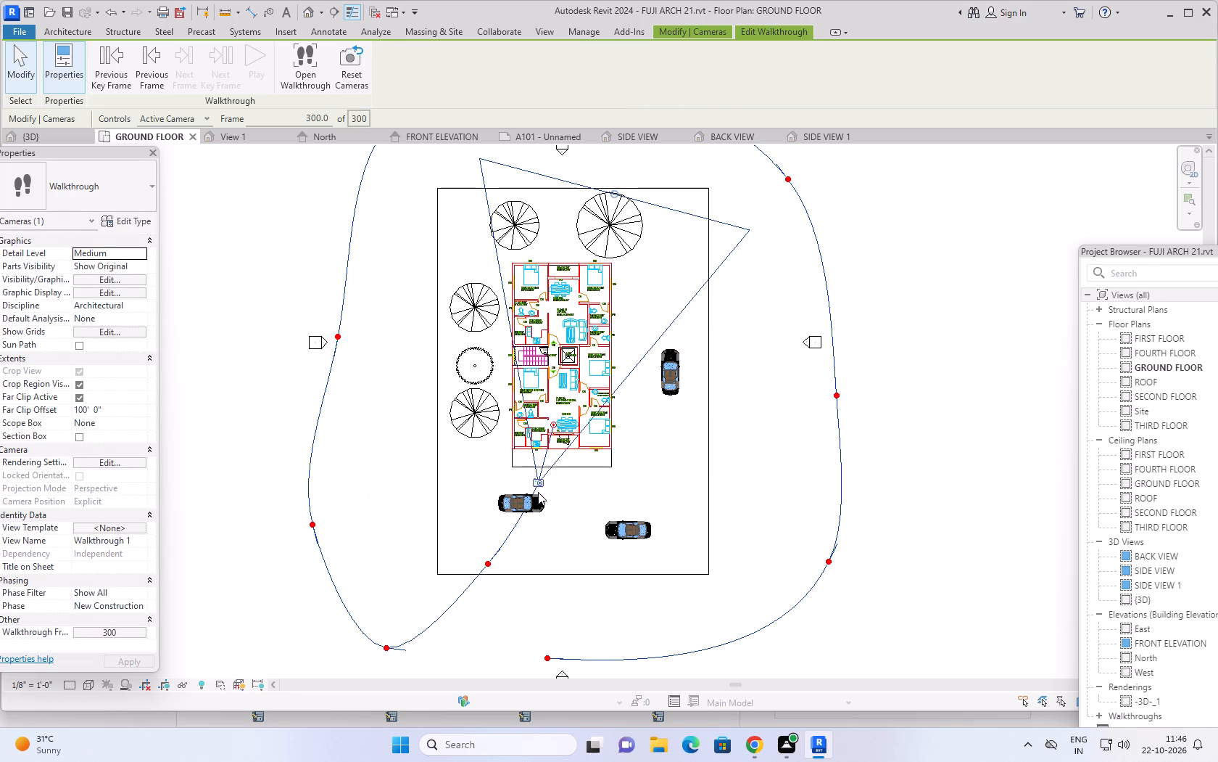
left_click_drag(538, 480, 507, 528)
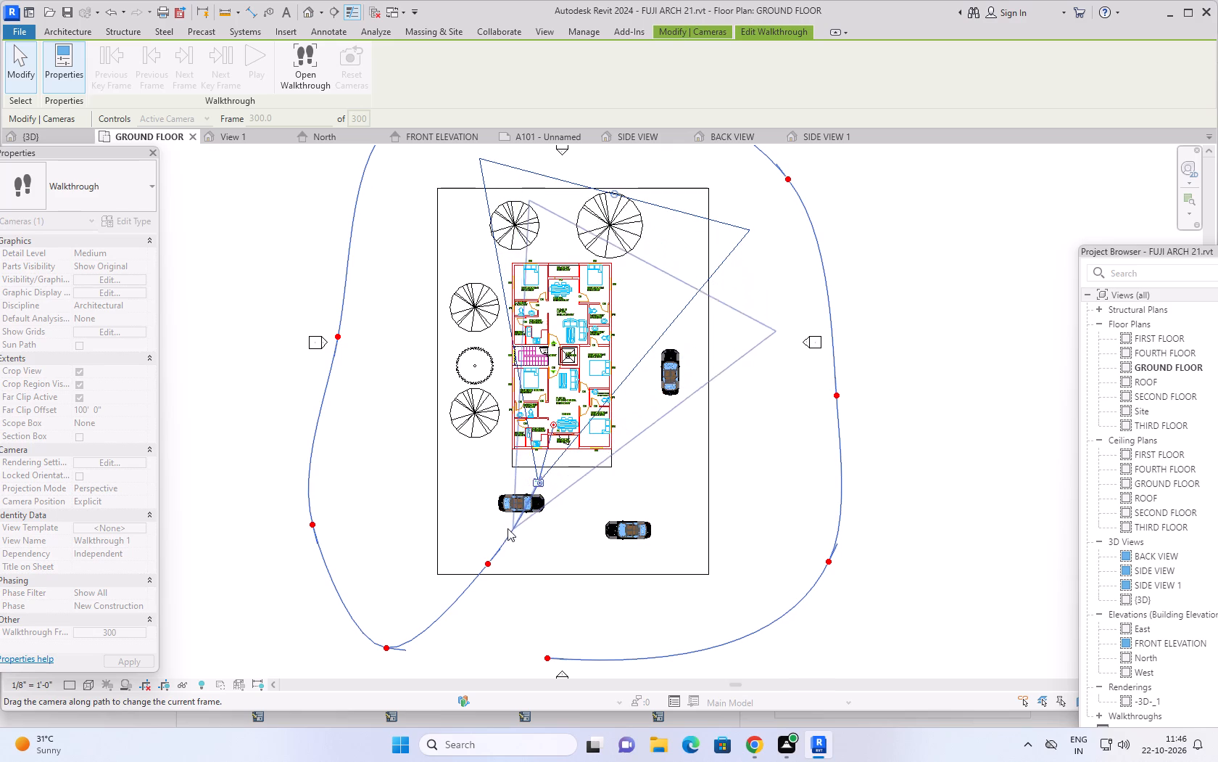
left_click_drag(507, 528, 486, 562)
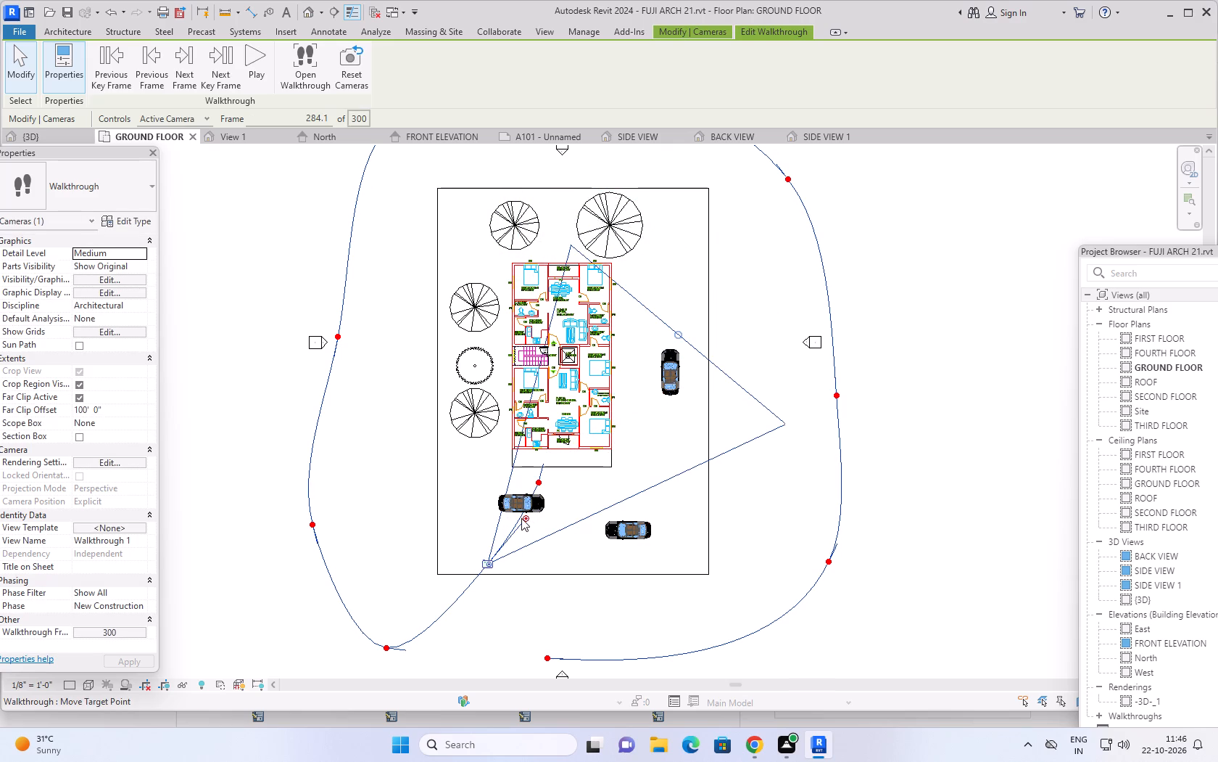
left_click_drag(523, 518, 508, 512)
Turn the camera toward the building at key frames 9 and 8, around the front corner on the tree-lined side.
middle_click_drag(517, 589, 589, 443)
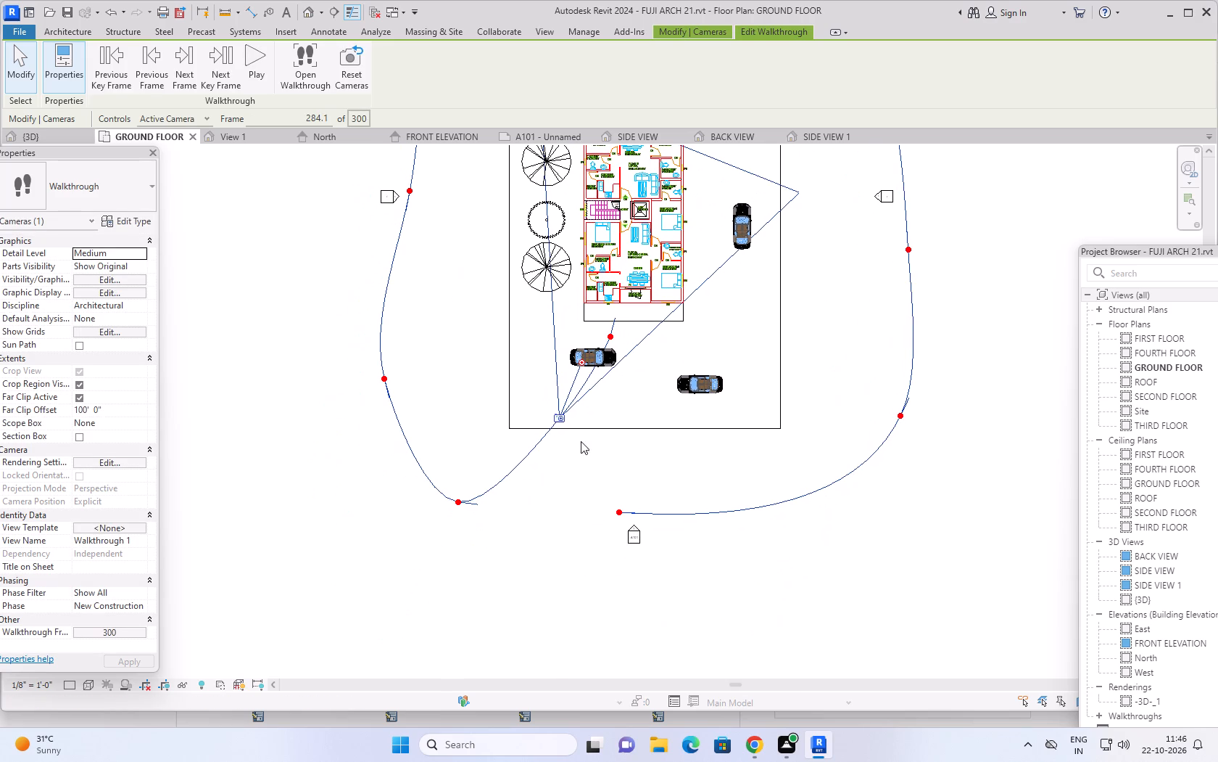
left_click_drag(561, 416, 447, 499)
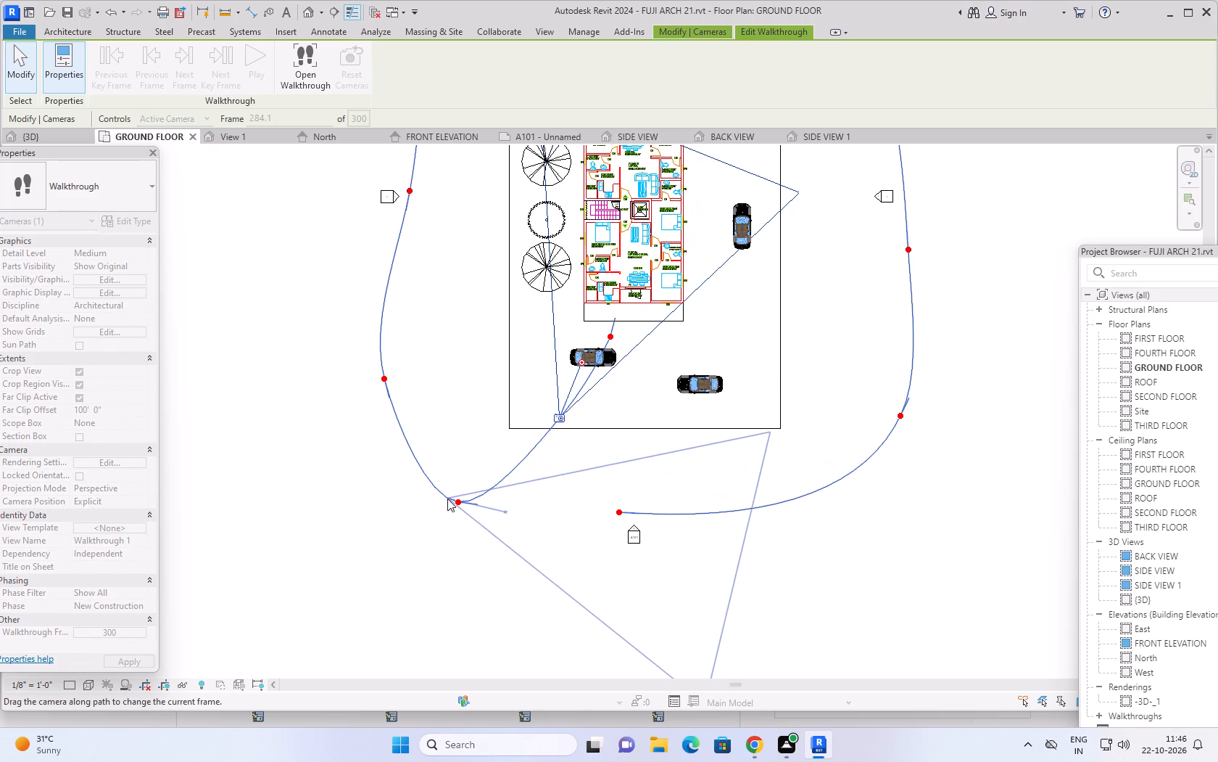
left_click_drag(447, 499, 452, 500)
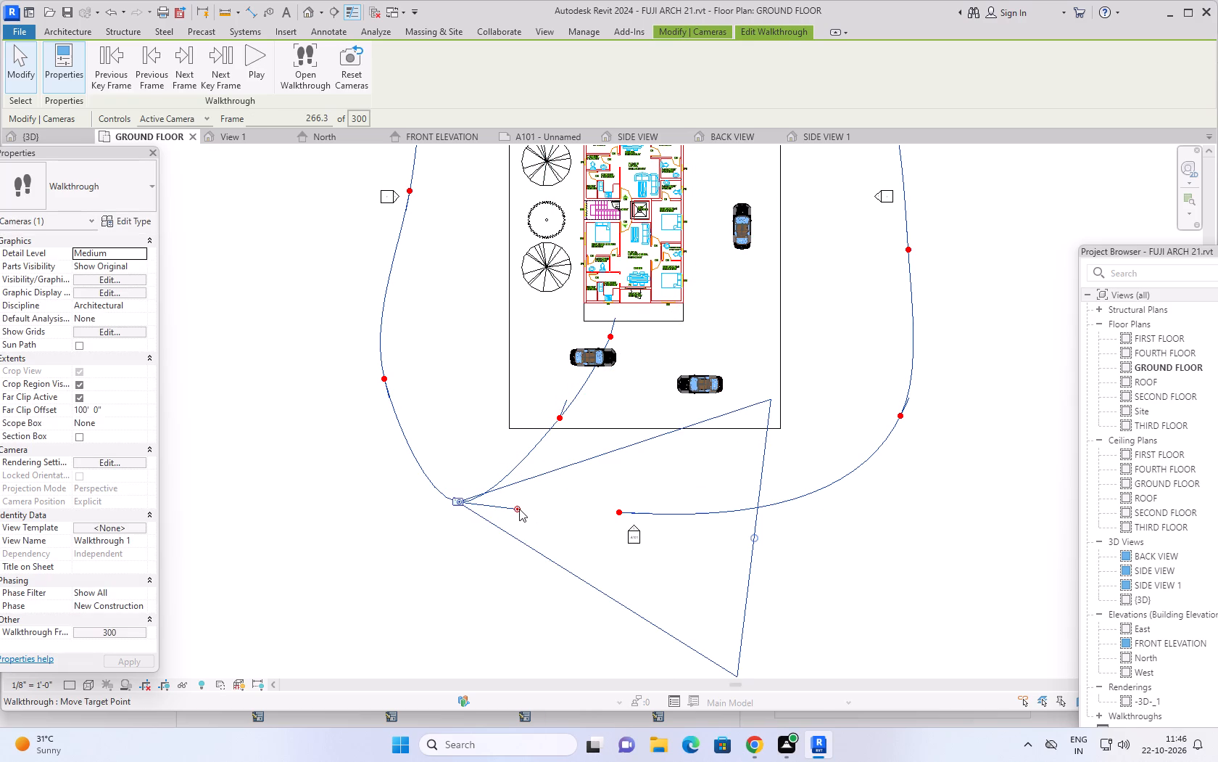
left_click_drag(519, 509, 505, 435)
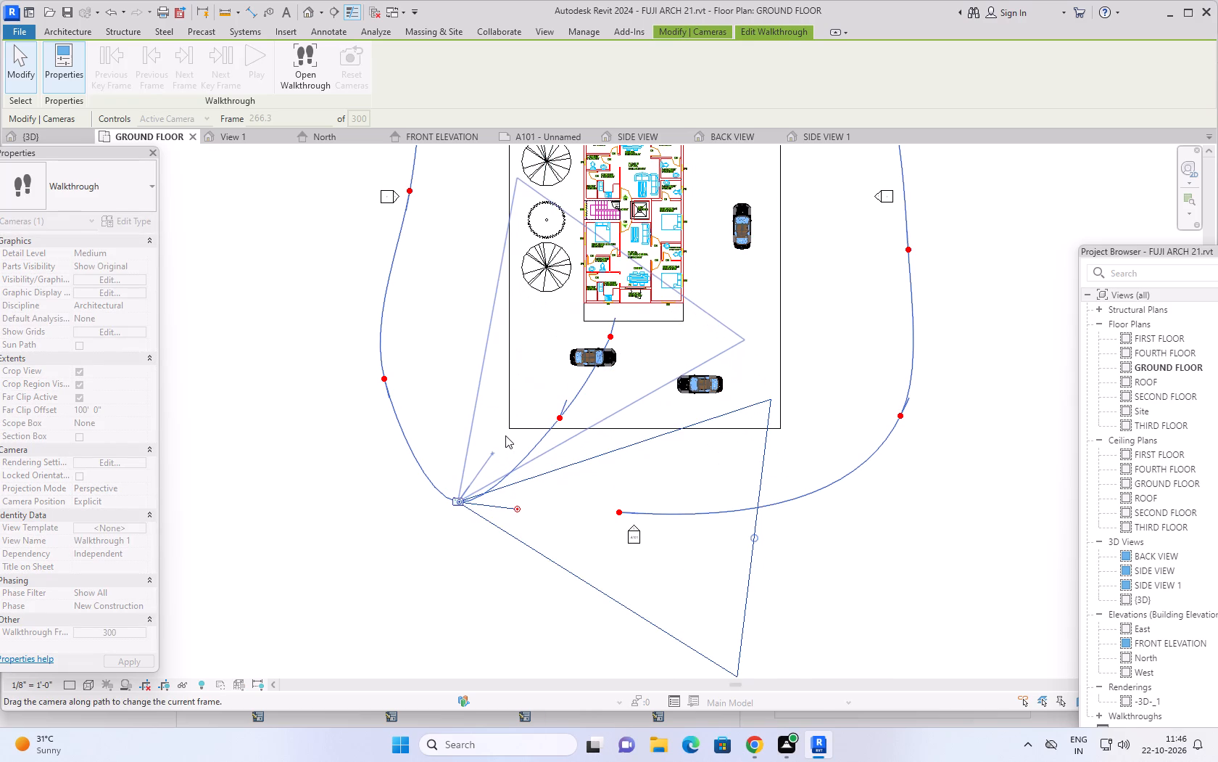
left_click_drag(505, 435, 505, 430)
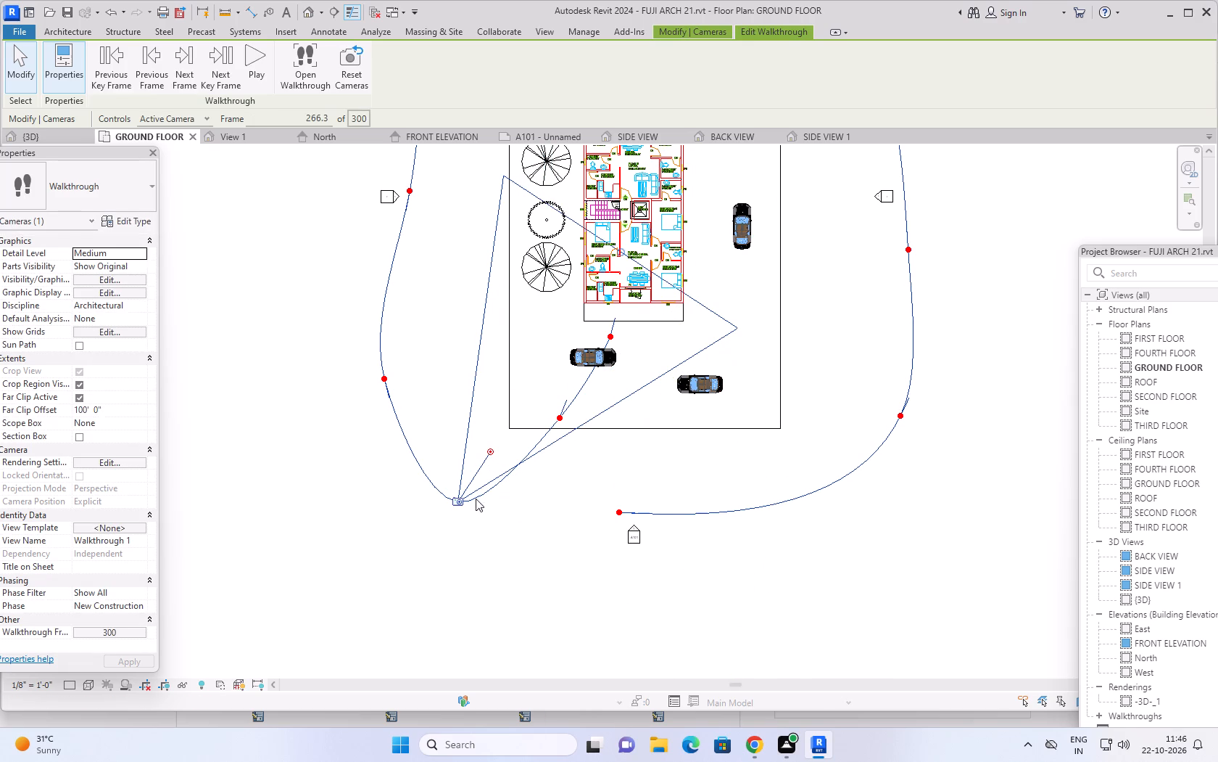
left_click_drag(460, 499, 376, 387)
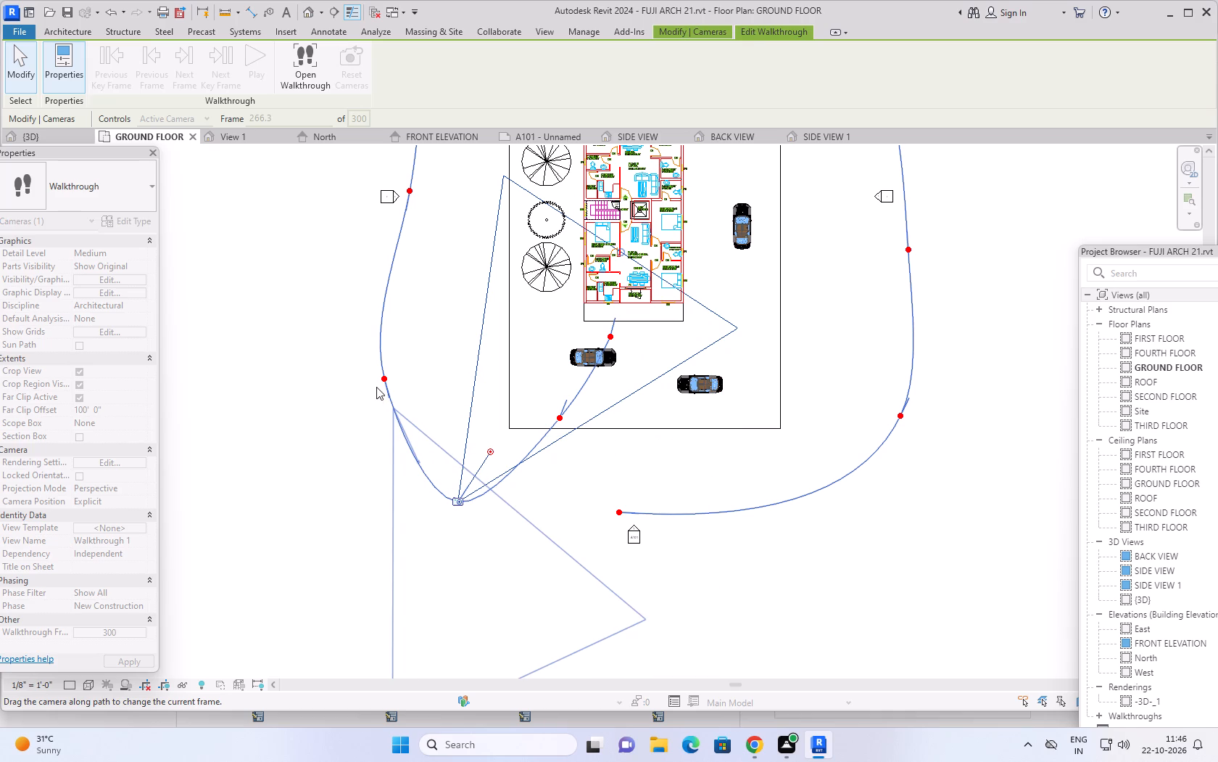
left_click_drag(376, 387, 384, 380)
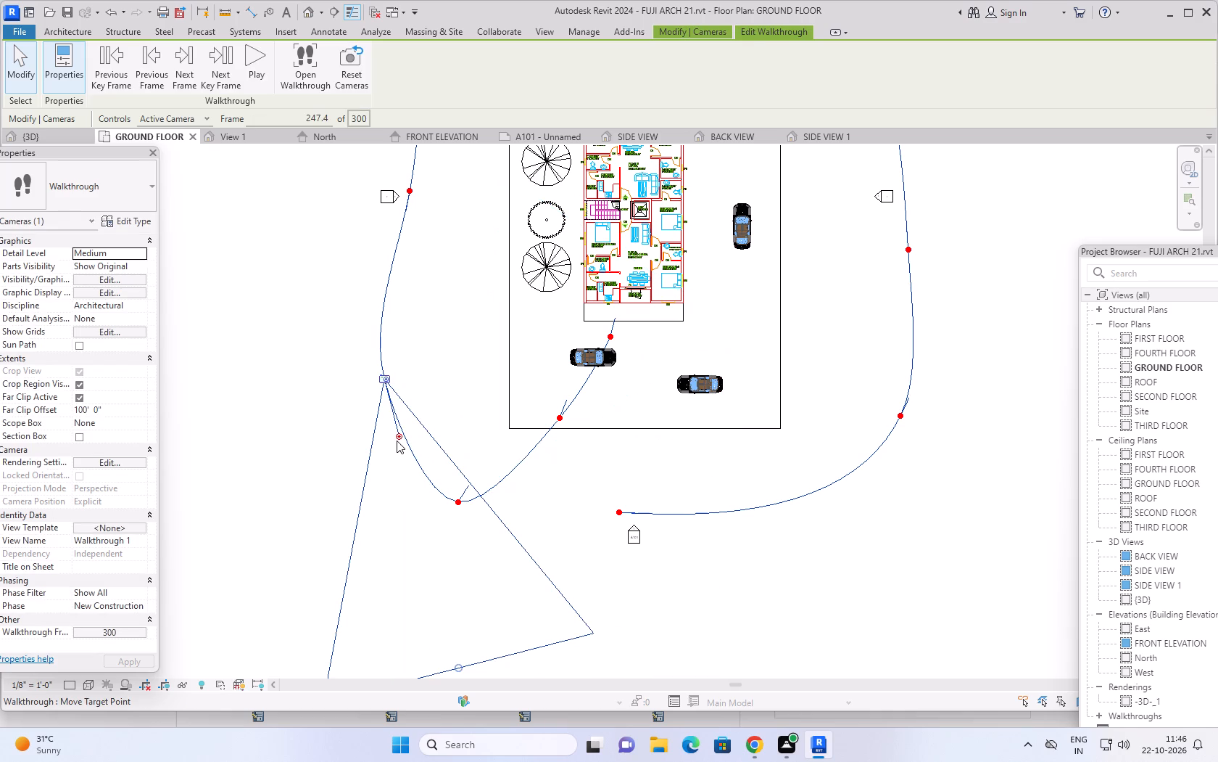
left_click_drag(397, 438, 623, 251)
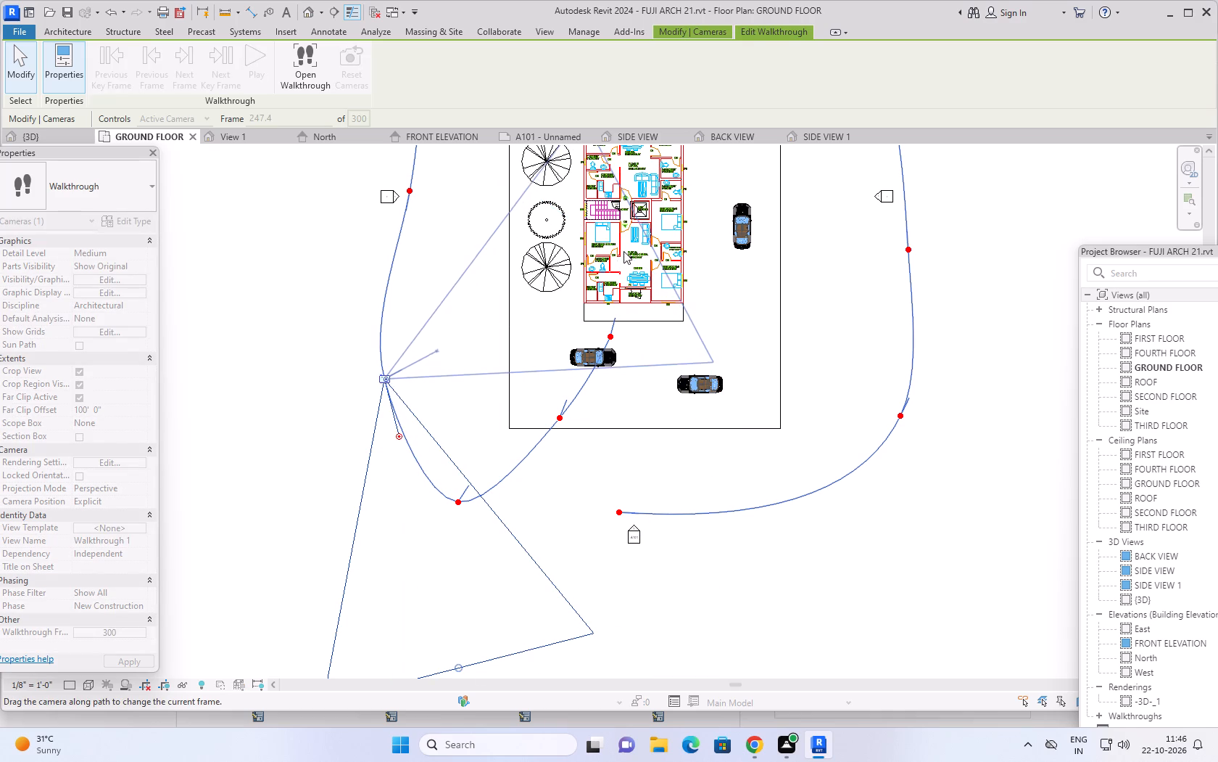
left_click_drag(623, 251, 631, 237)
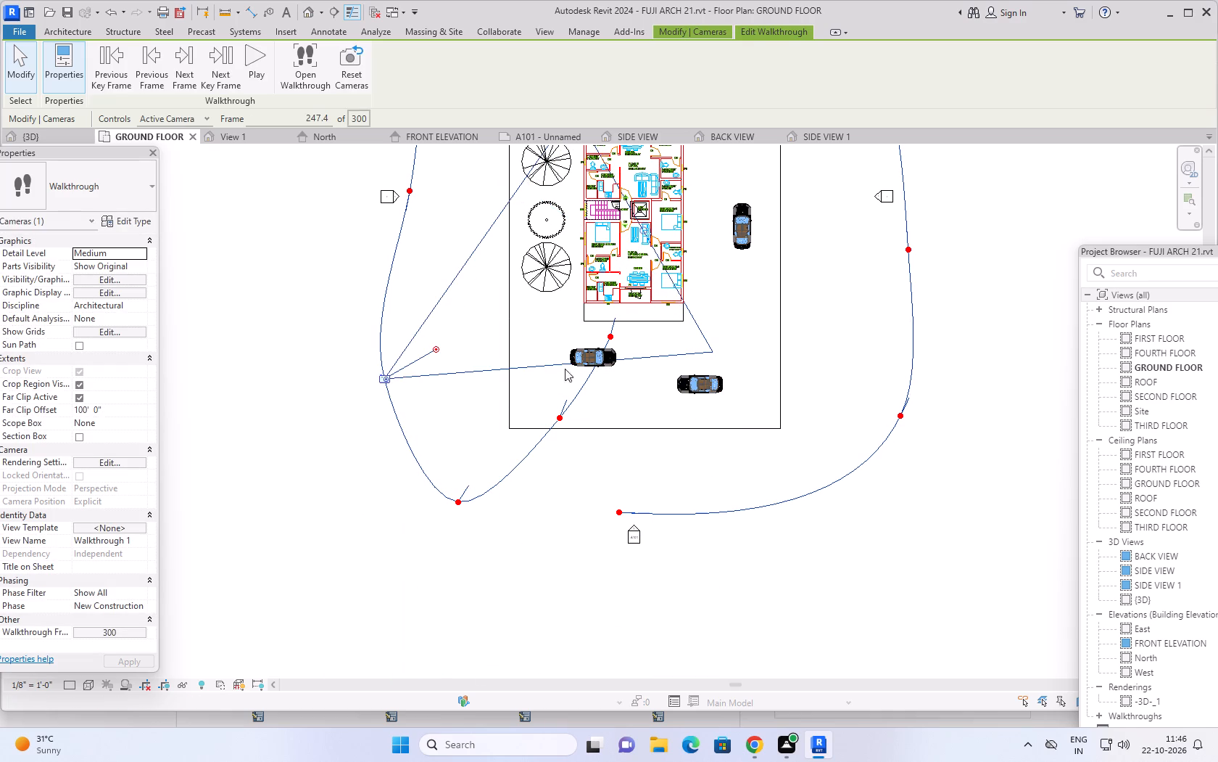
Turn the camera toward the building at key frame 7 beside the tree-lined facade and key frame 6 at the back corner.
scroll(446, 446, "down", 3)
middle_click_drag(452, 436, 425, 592)
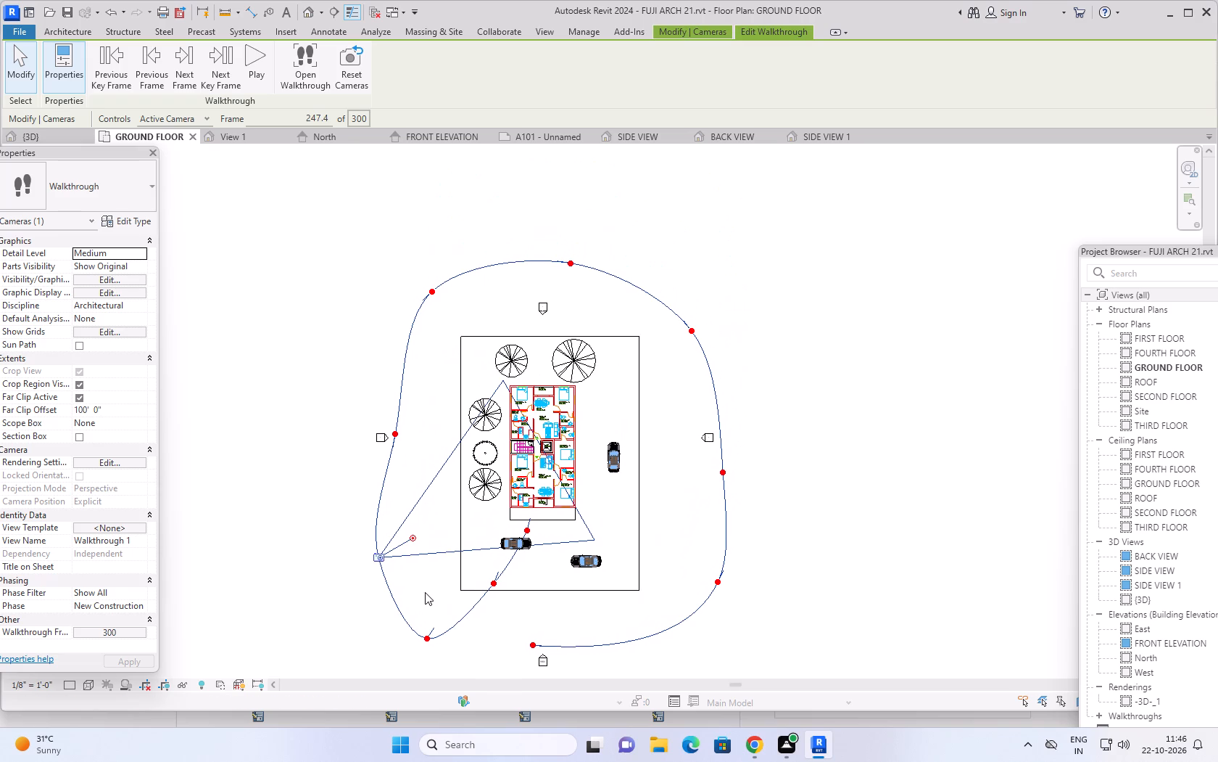
left_click_drag(374, 556, 398, 433)
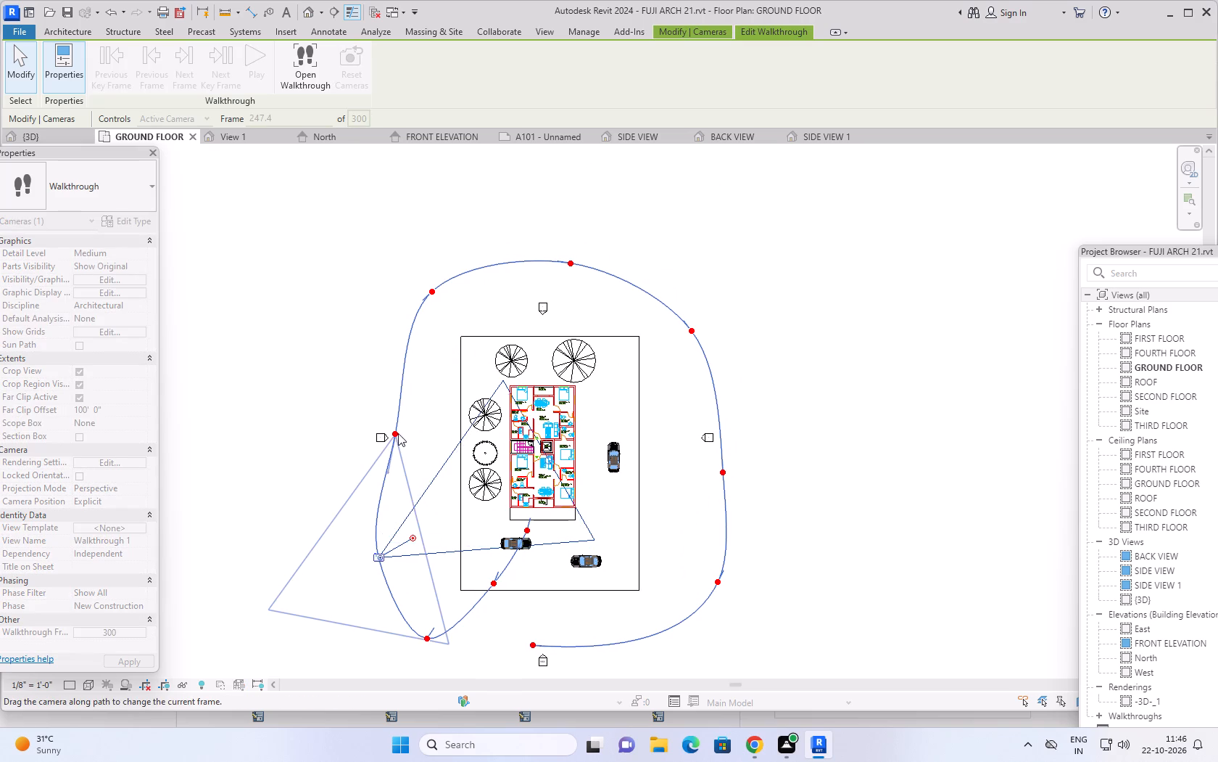
left_click_drag(398, 433, 397, 431)
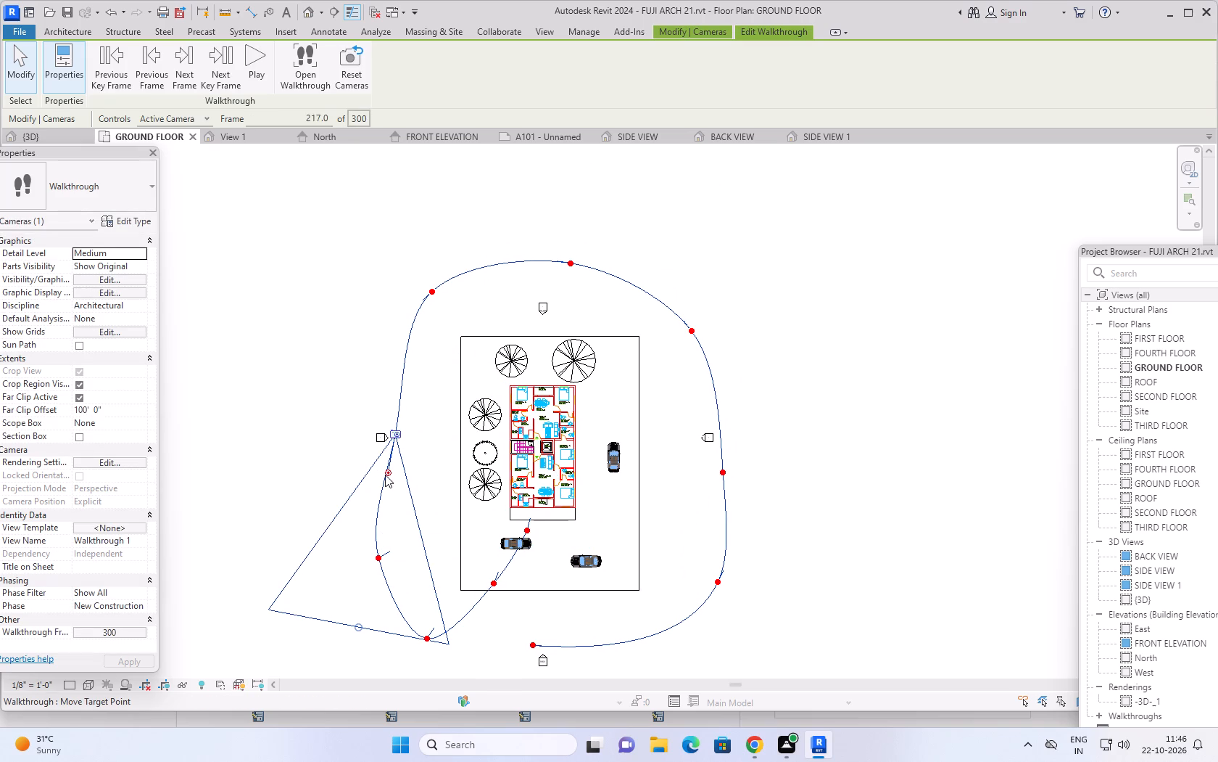
left_click_drag(387, 474, 475, 437)
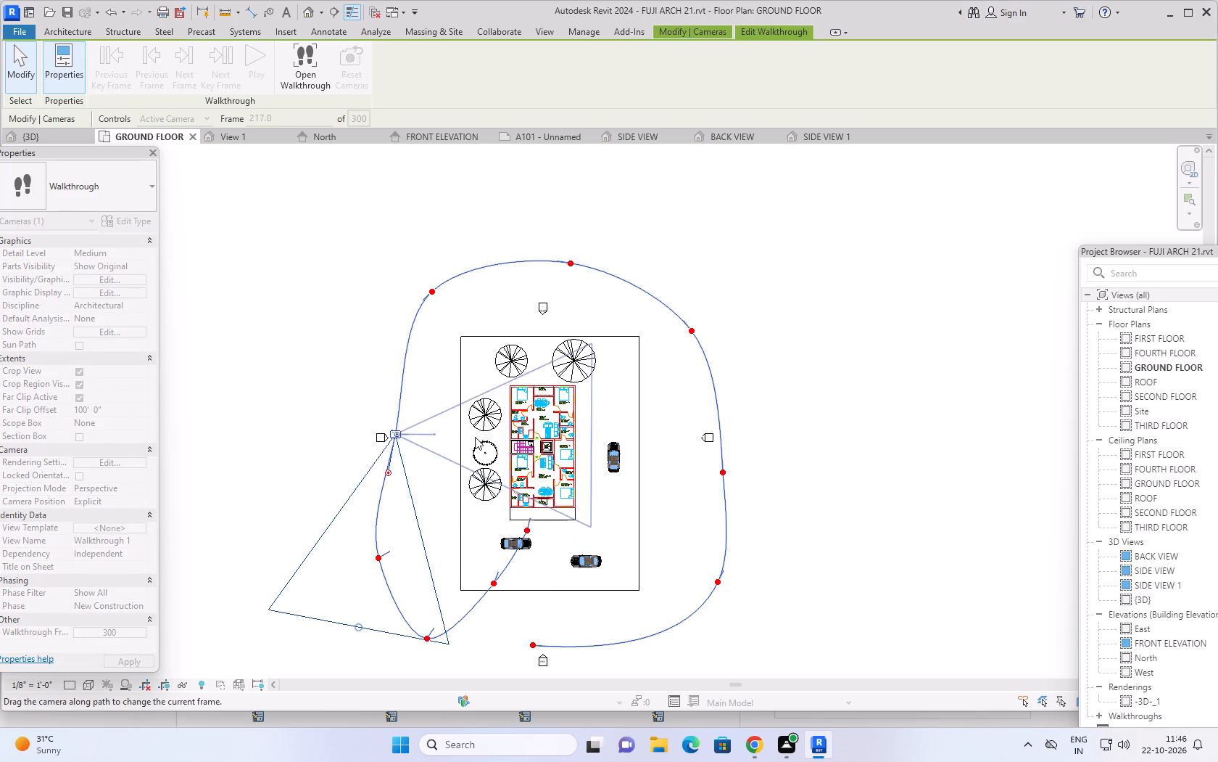
left_click_drag(475, 437, 449, 456)
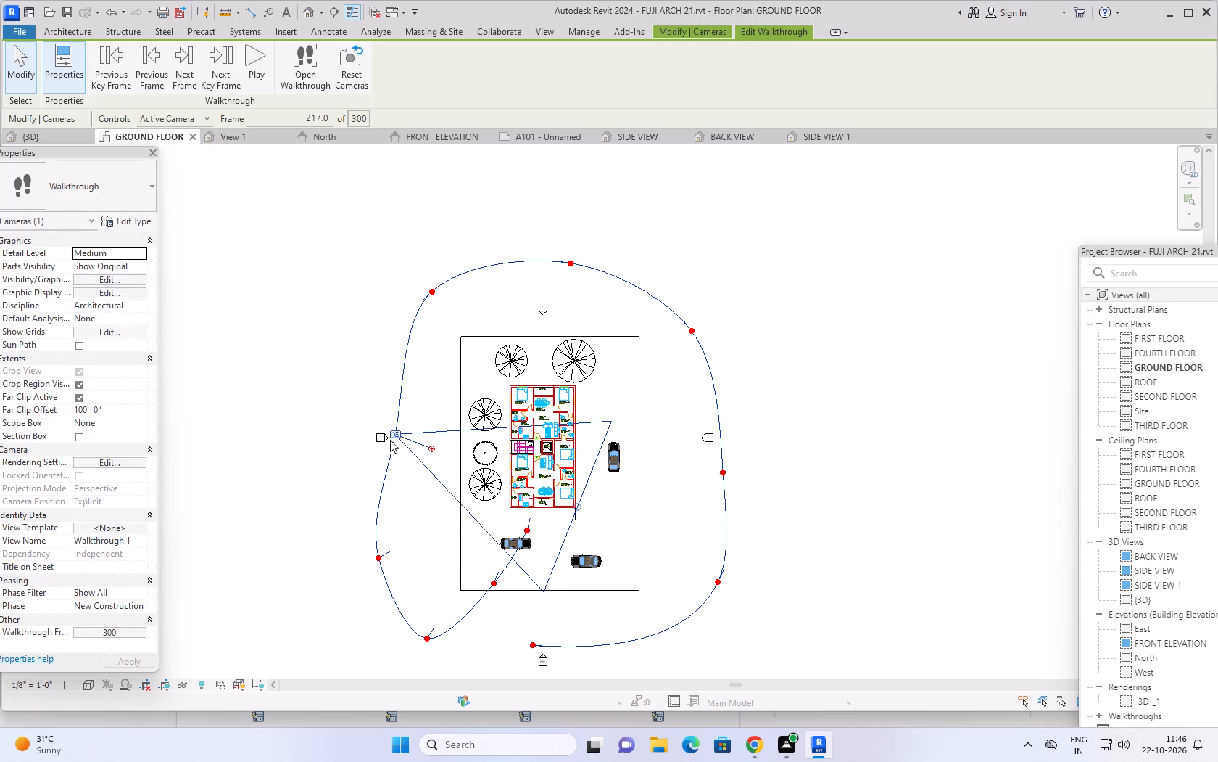
left_click_drag(395, 432, 429, 291)
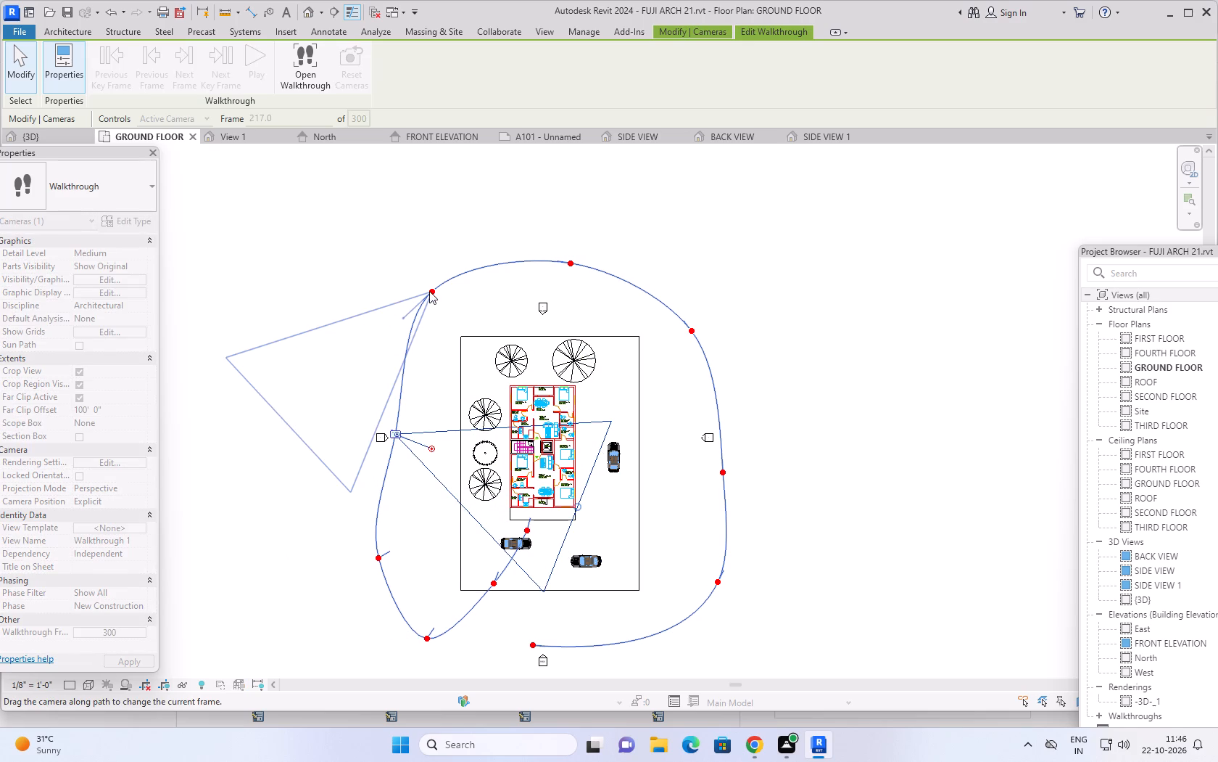
left_click_drag(429, 291, 429, 292)
left_click_drag(401, 315, 467, 338)
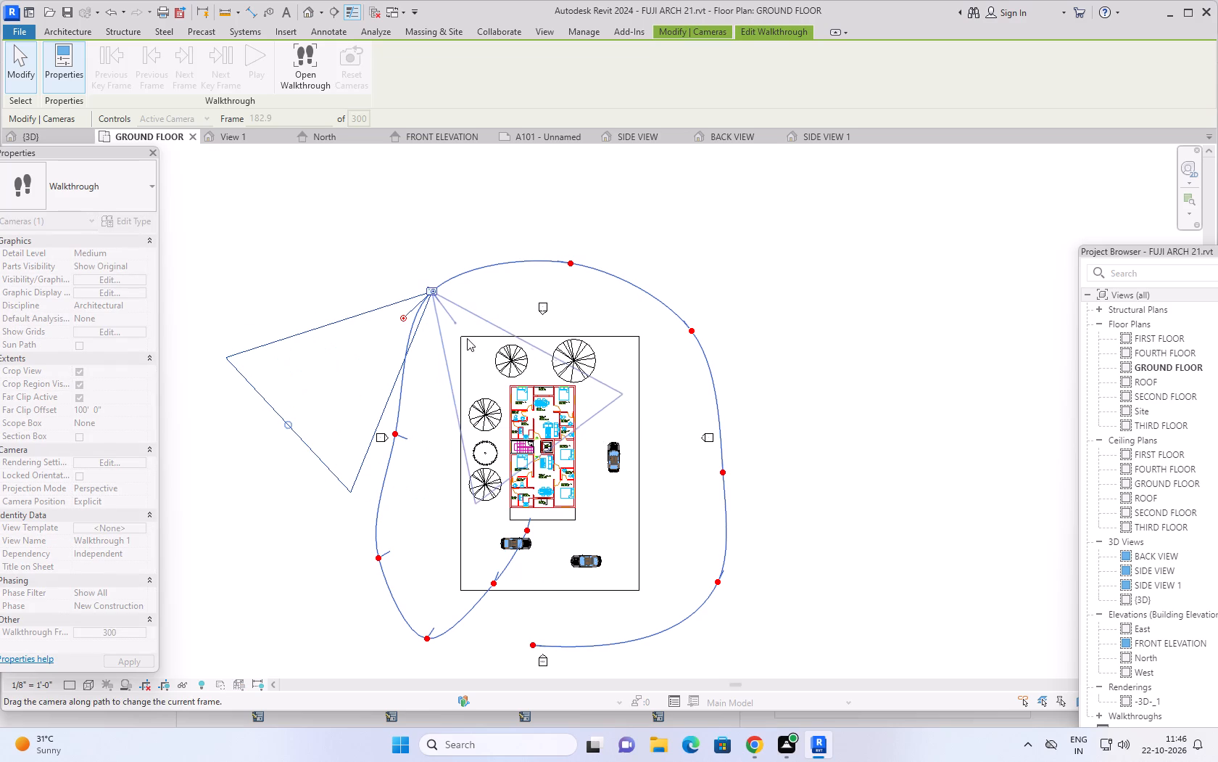
left_click_drag(467, 338, 472, 350)
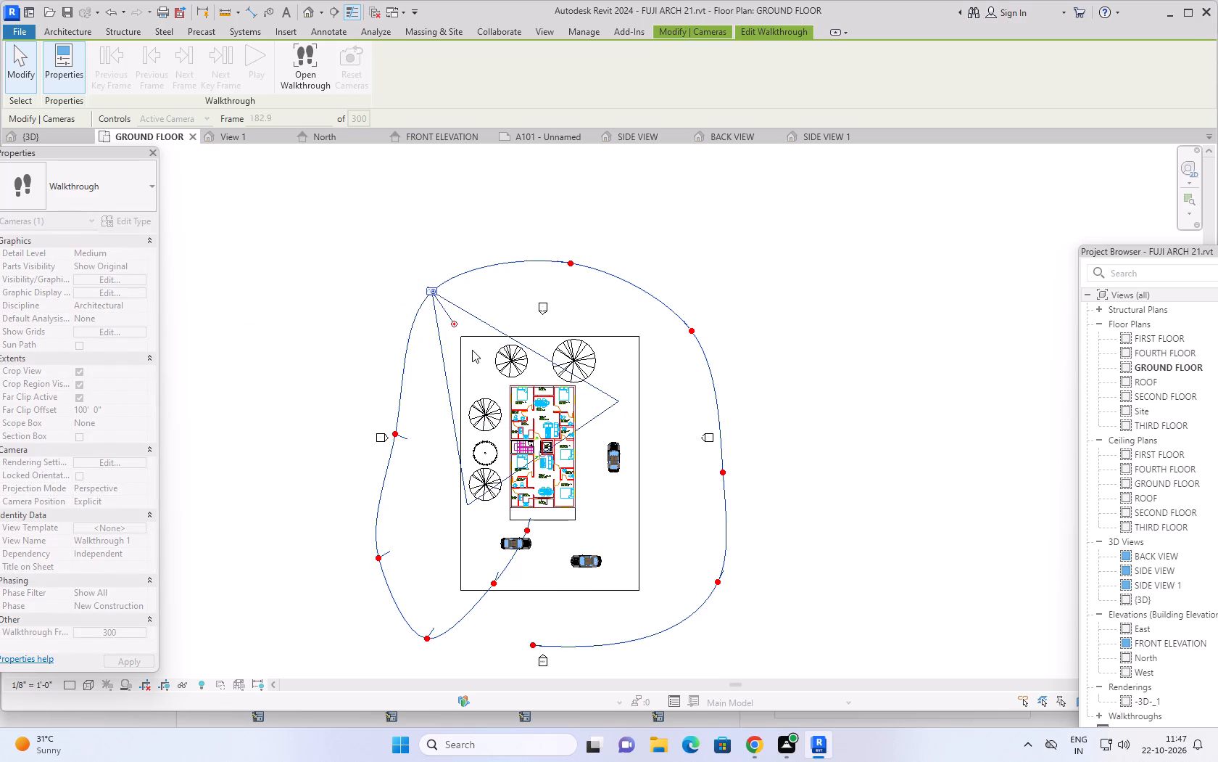
Turn the camera toward the building at key frame 5 behind the site and key frame 4 at the other back corner.
left_click_drag(432, 287, 525, 269)
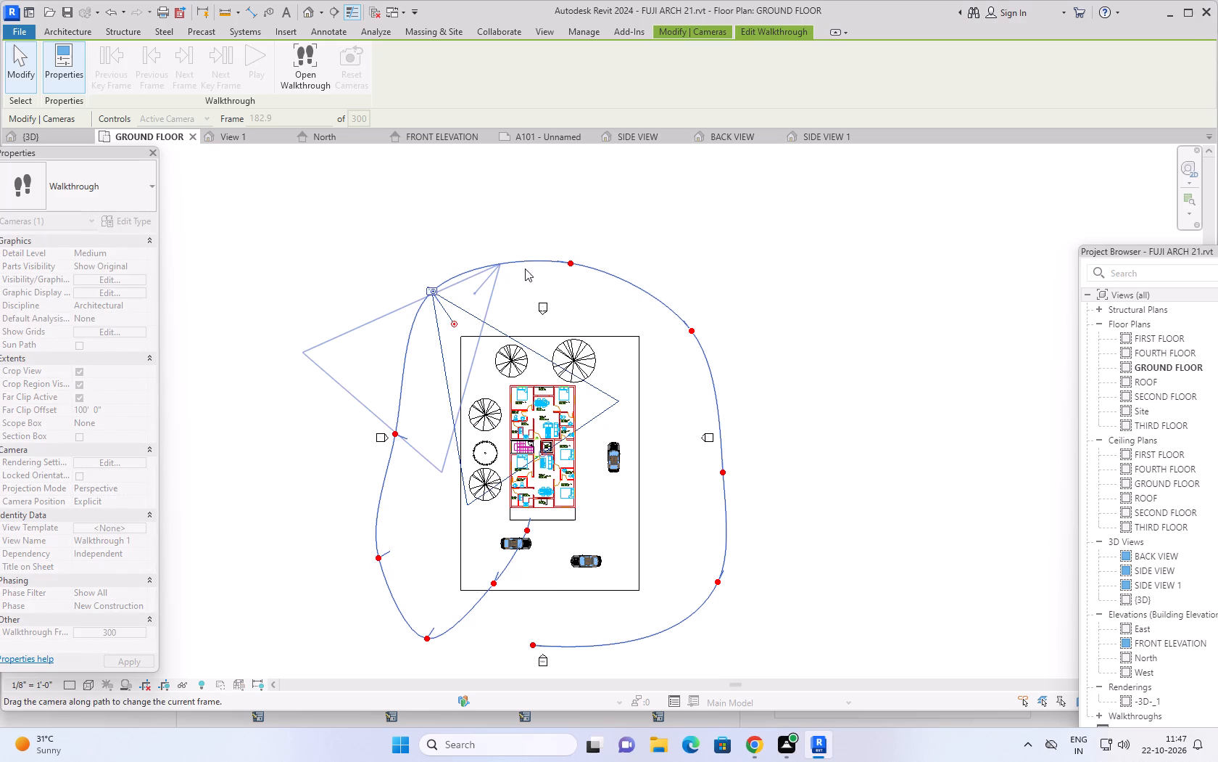
left_click_drag(525, 269, 568, 263)
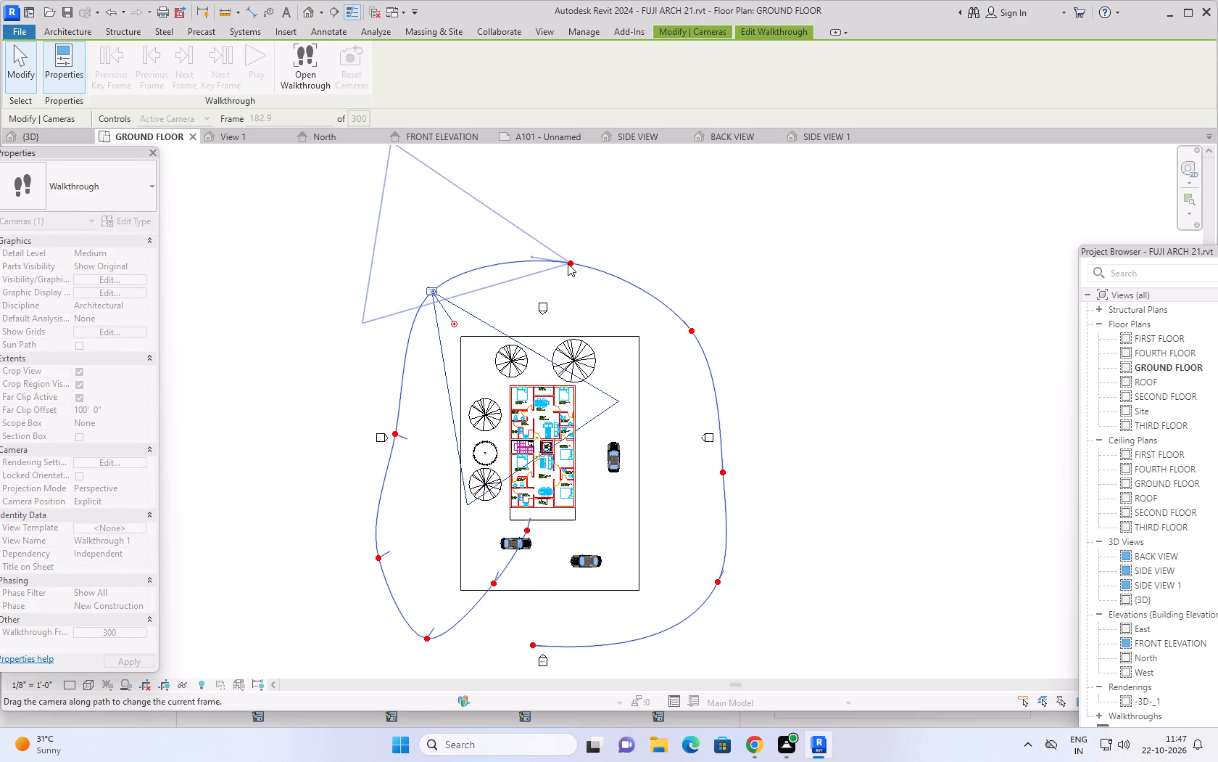
left_click_drag(568, 263, 568, 263)
left_click_drag(531, 257, 539, 271)
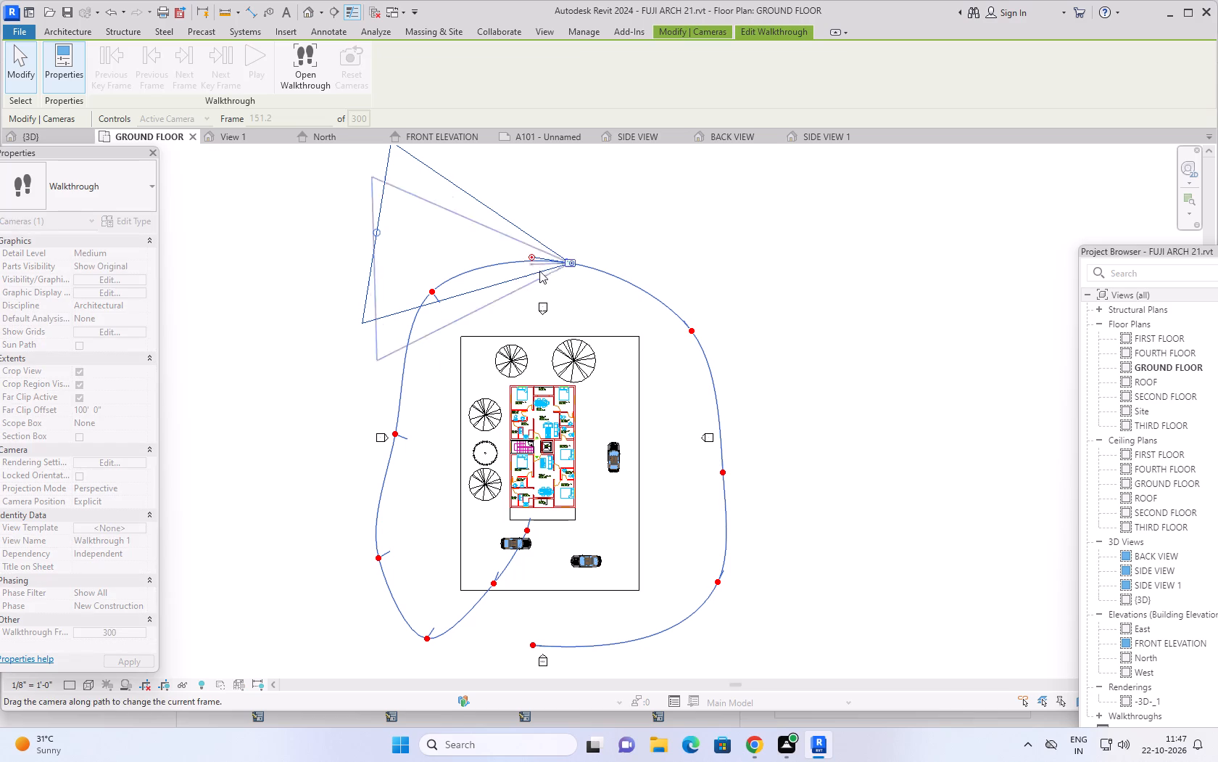
left_click_drag(539, 271, 563, 312)
left_click_drag(572, 261, 660, 312)
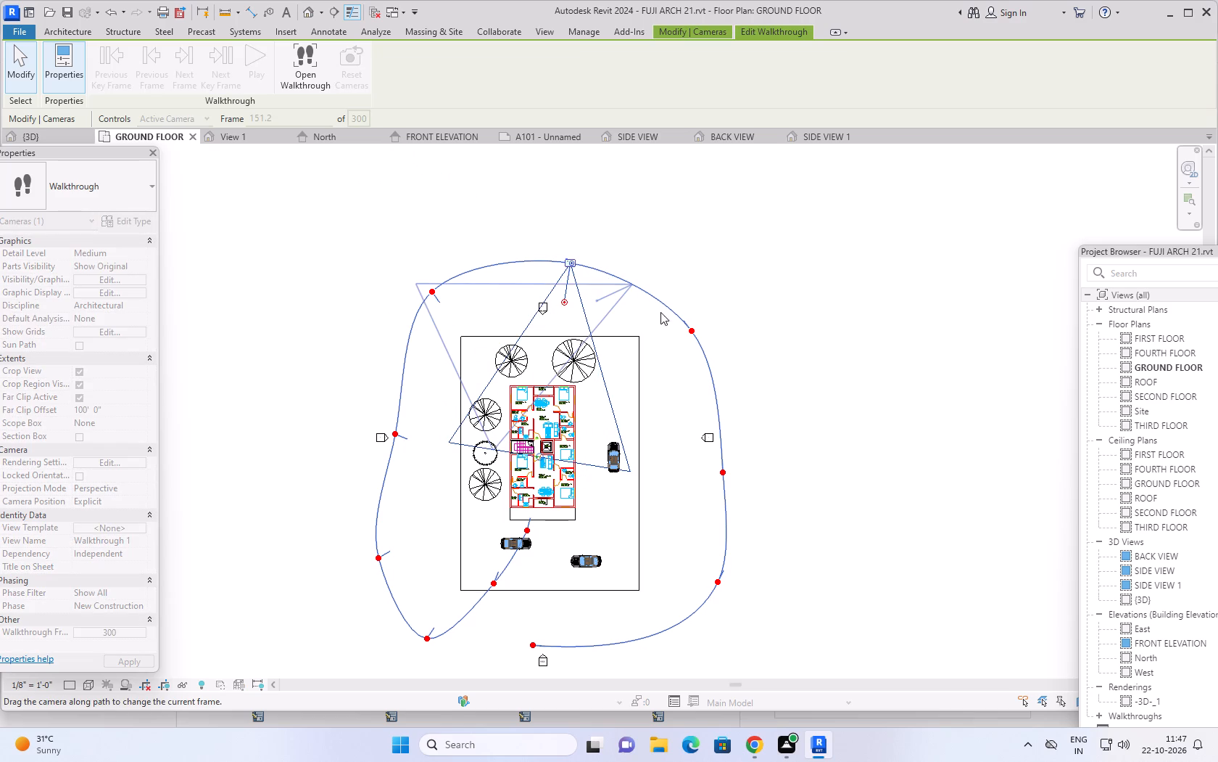
left_click_drag(660, 312, 685, 328)
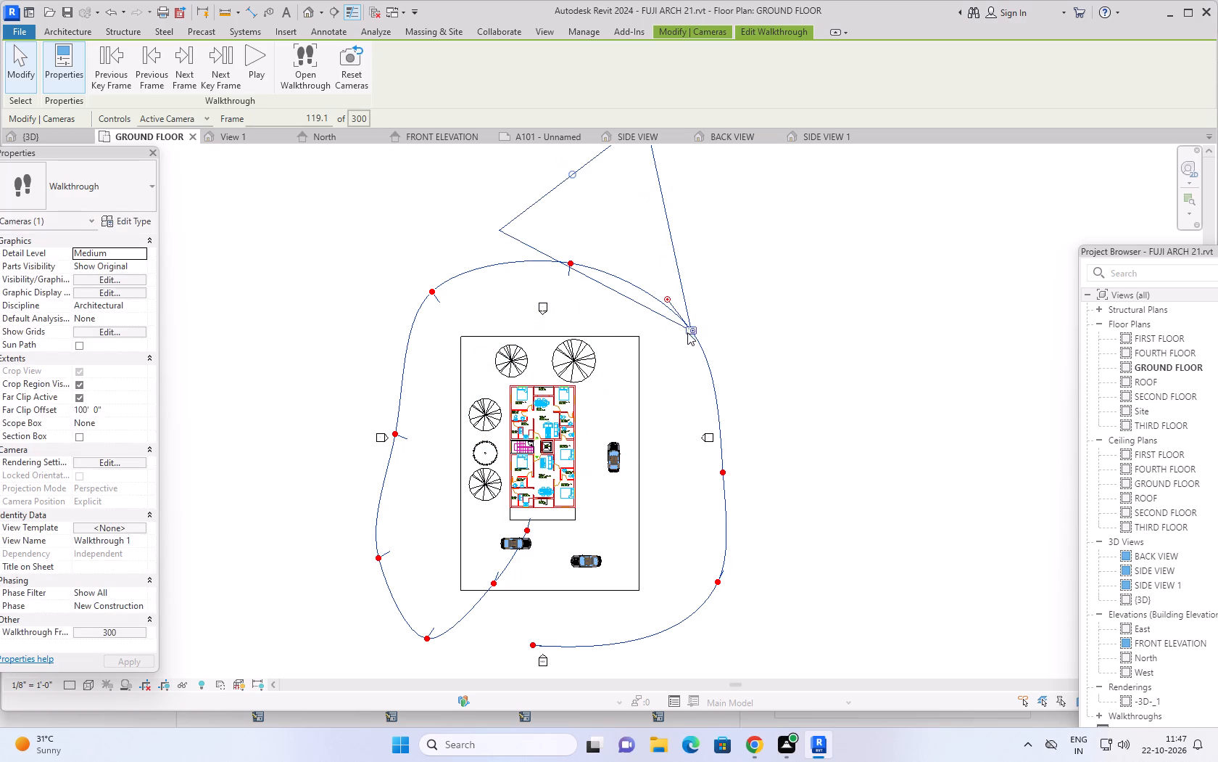
left_click_drag(667, 298, 667, 351)
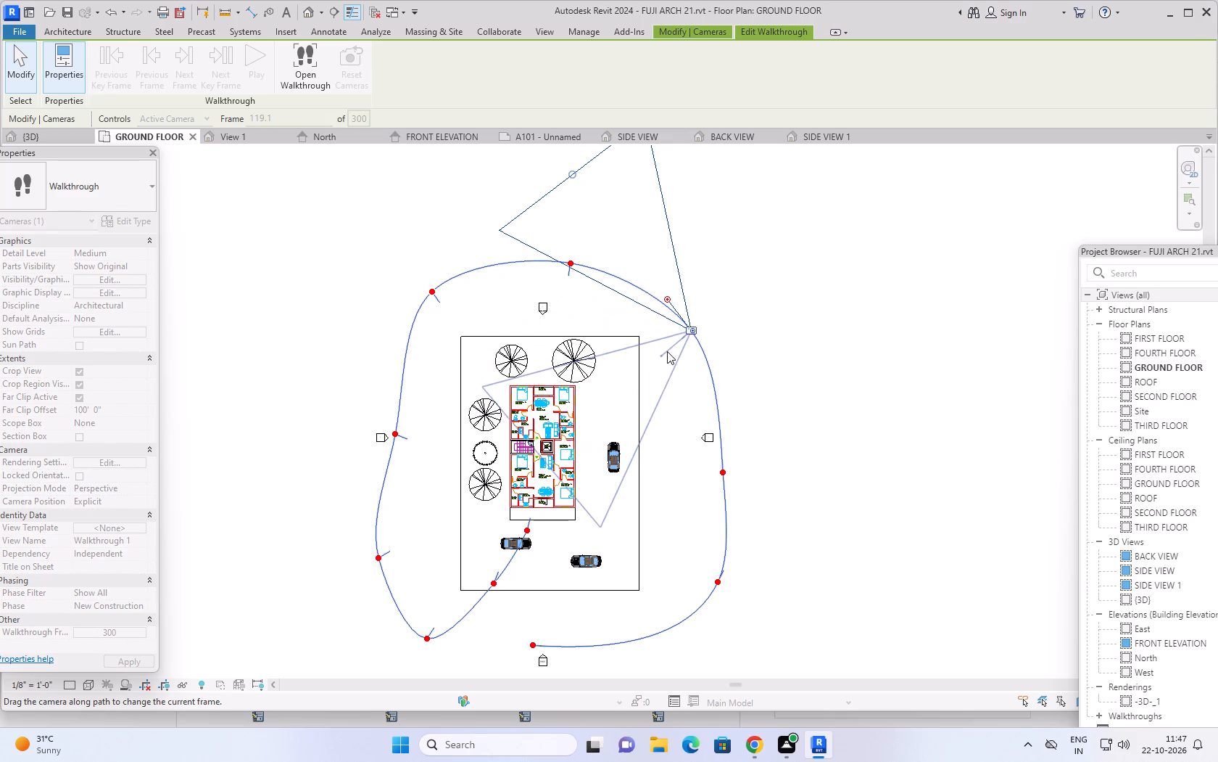
left_click_drag(667, 351, 668, 356)
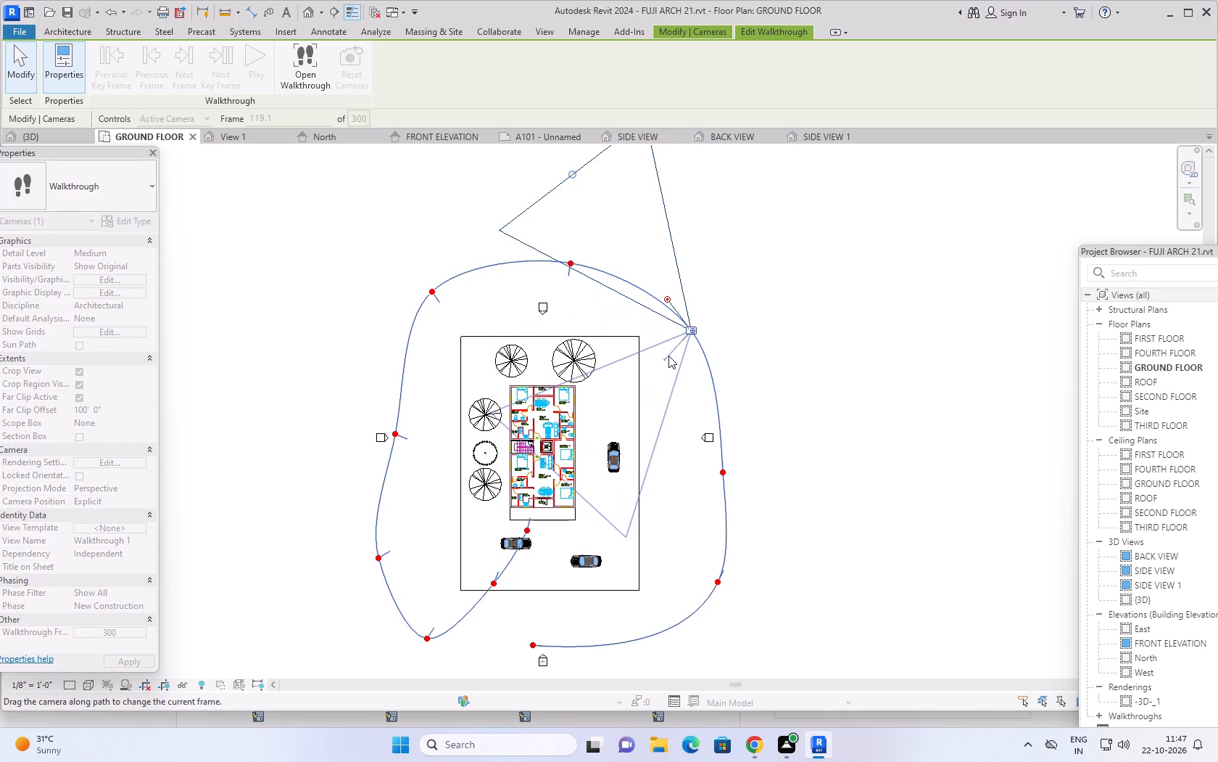
left_click_drag(668, 356, 666, 356)
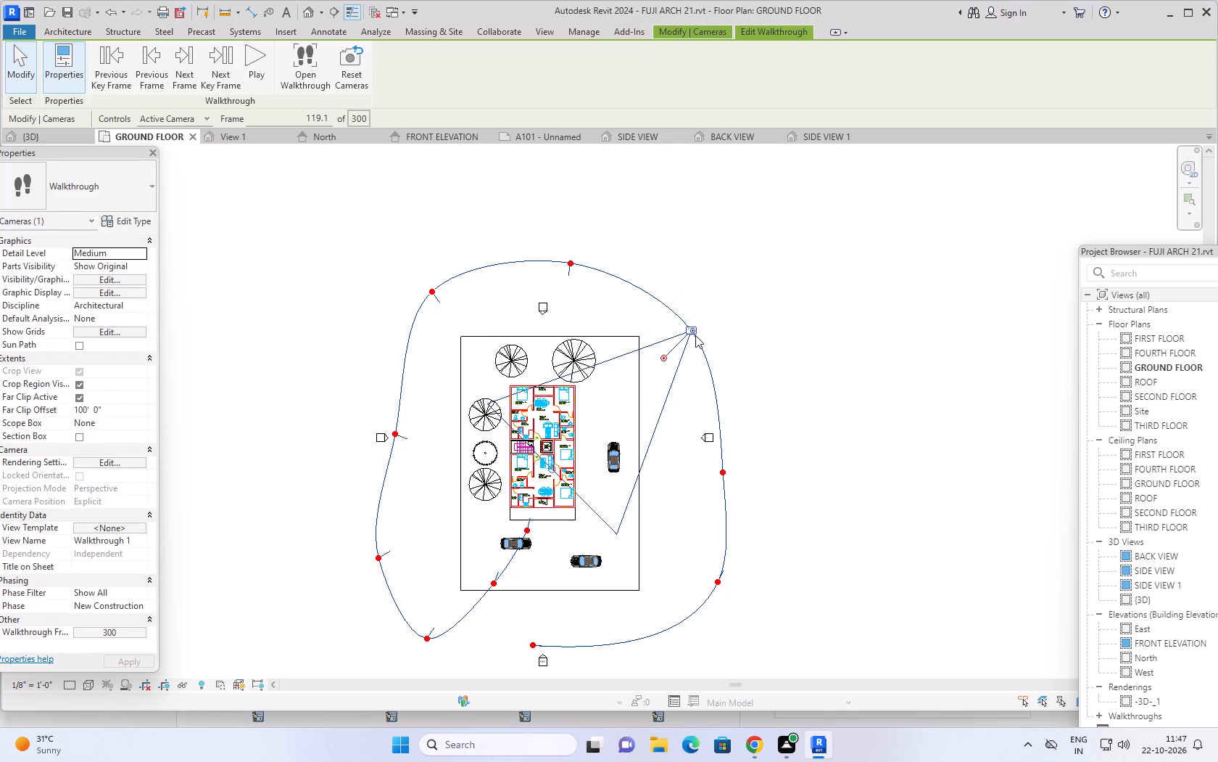
Turn the camera toward the building at key frame 3 beside the car-side facade and key frame 2 near the site's front corner.
left_click_drag(693, 331, 720, 470)
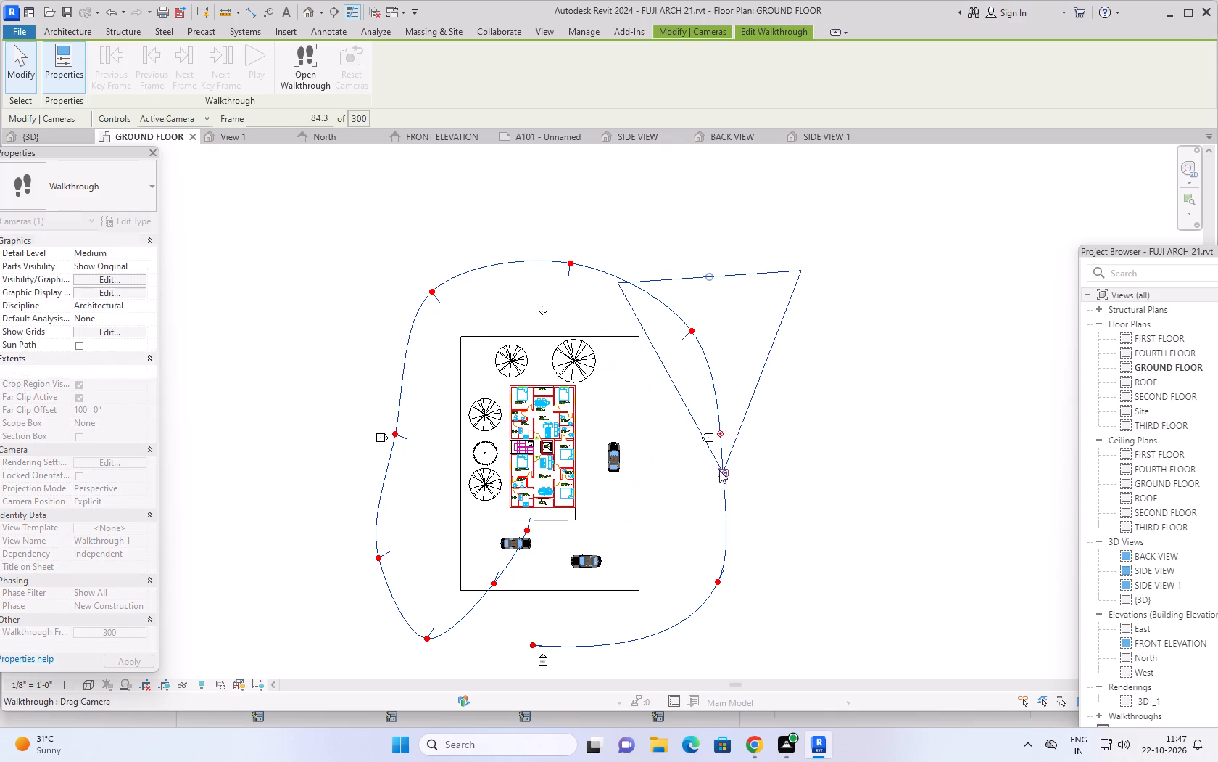
left_click_drag(719, 430, 703, 474)
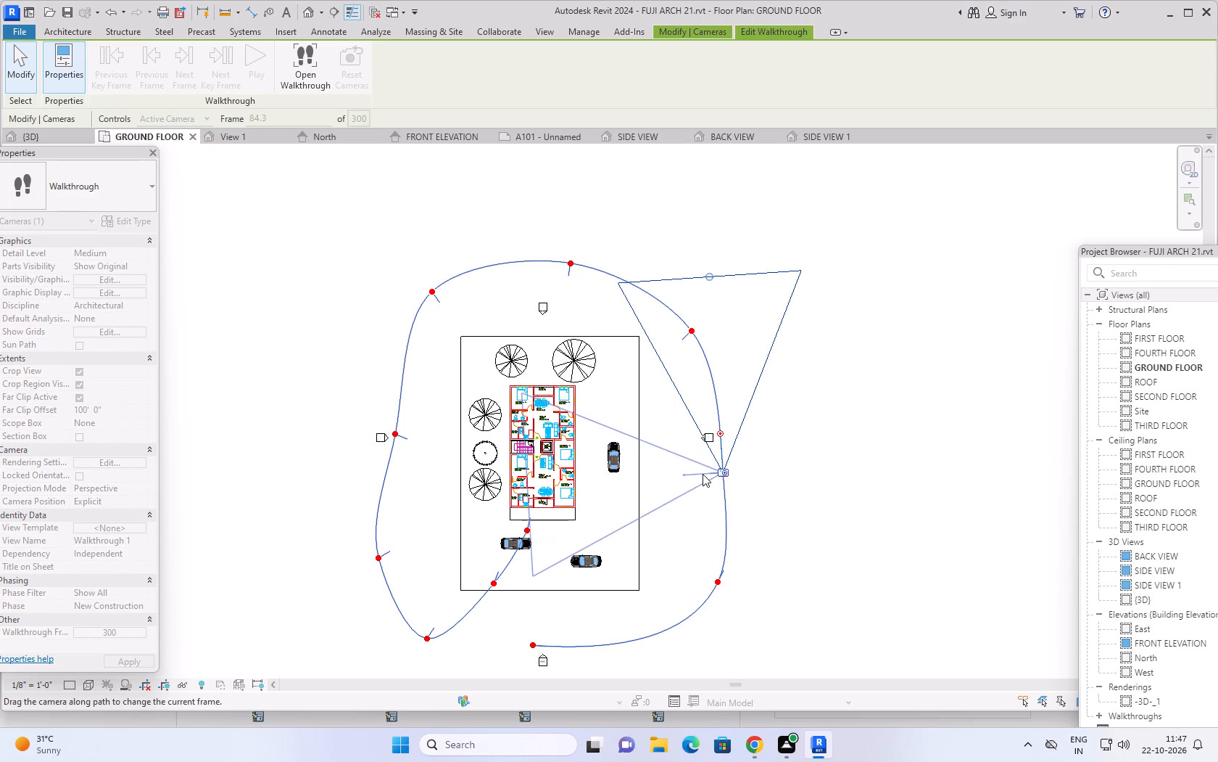
left_click_drag(703, 474, 700, 469)
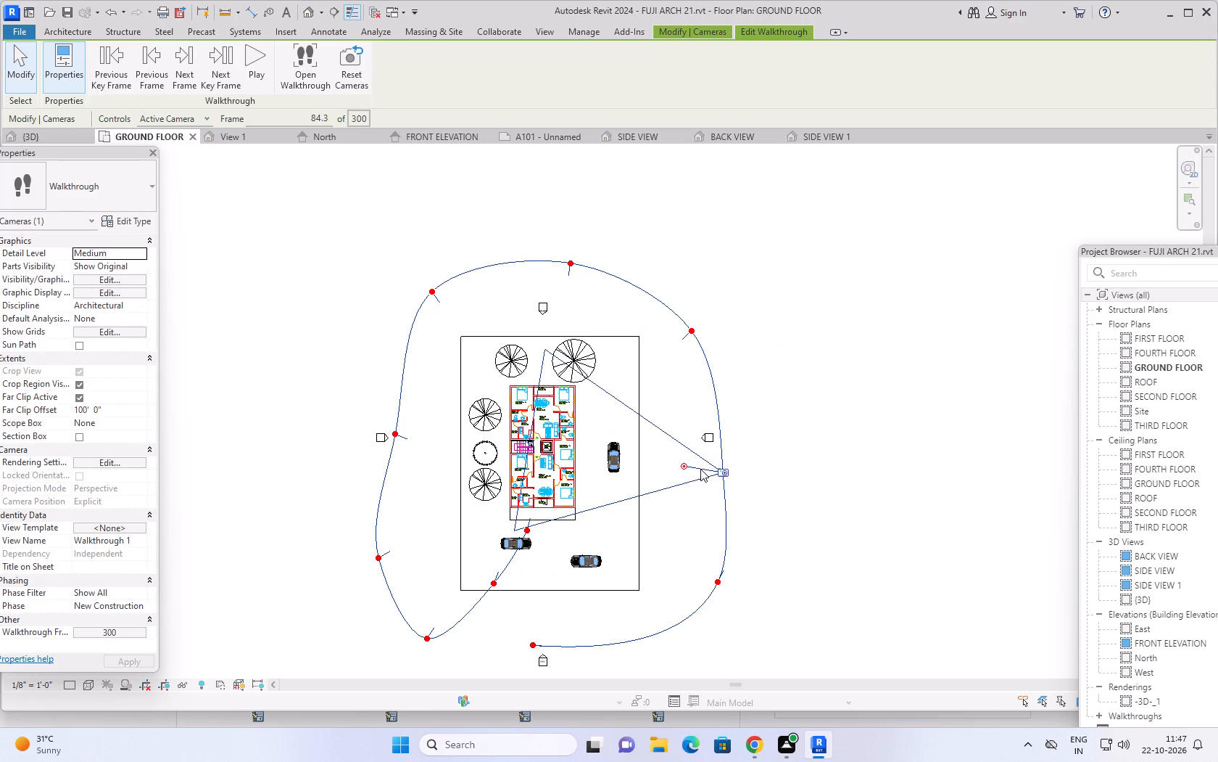
left_click_drag(724, 471, 715, 581)
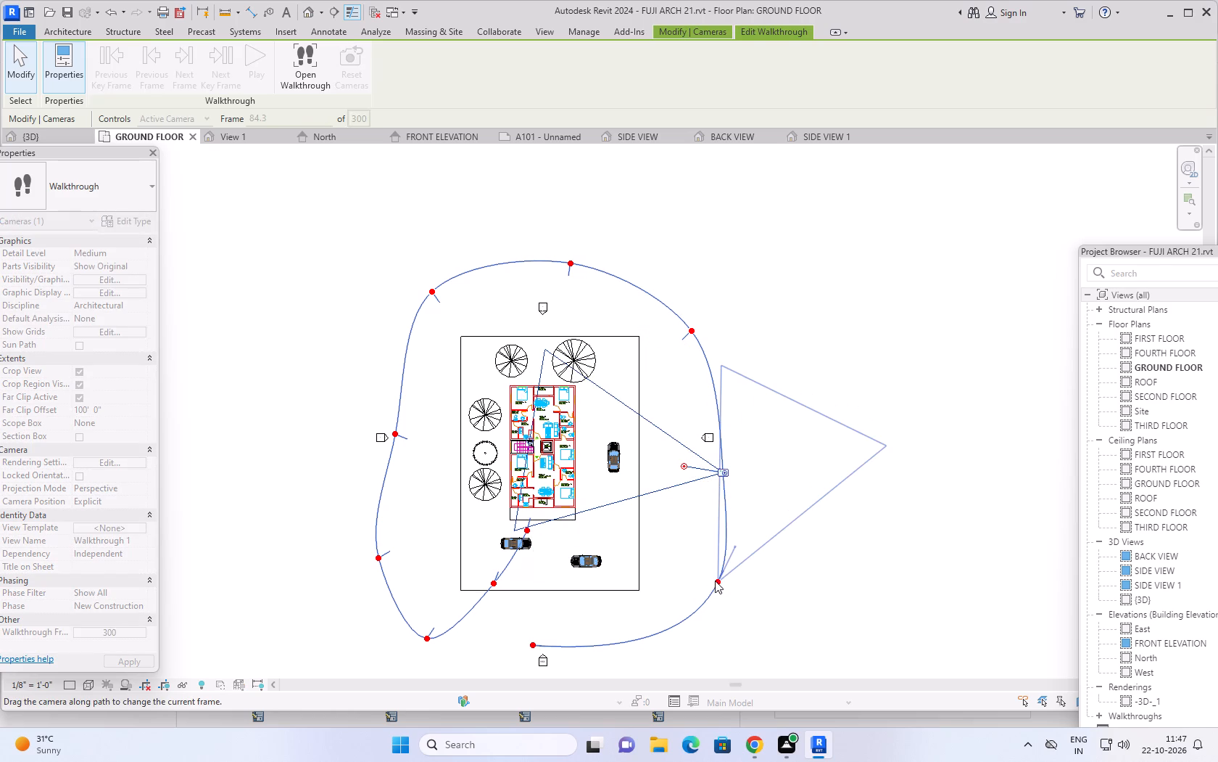
left_click_drag(715, 581, 714, 581)
left_click_drag(735, 545, 684, 559)
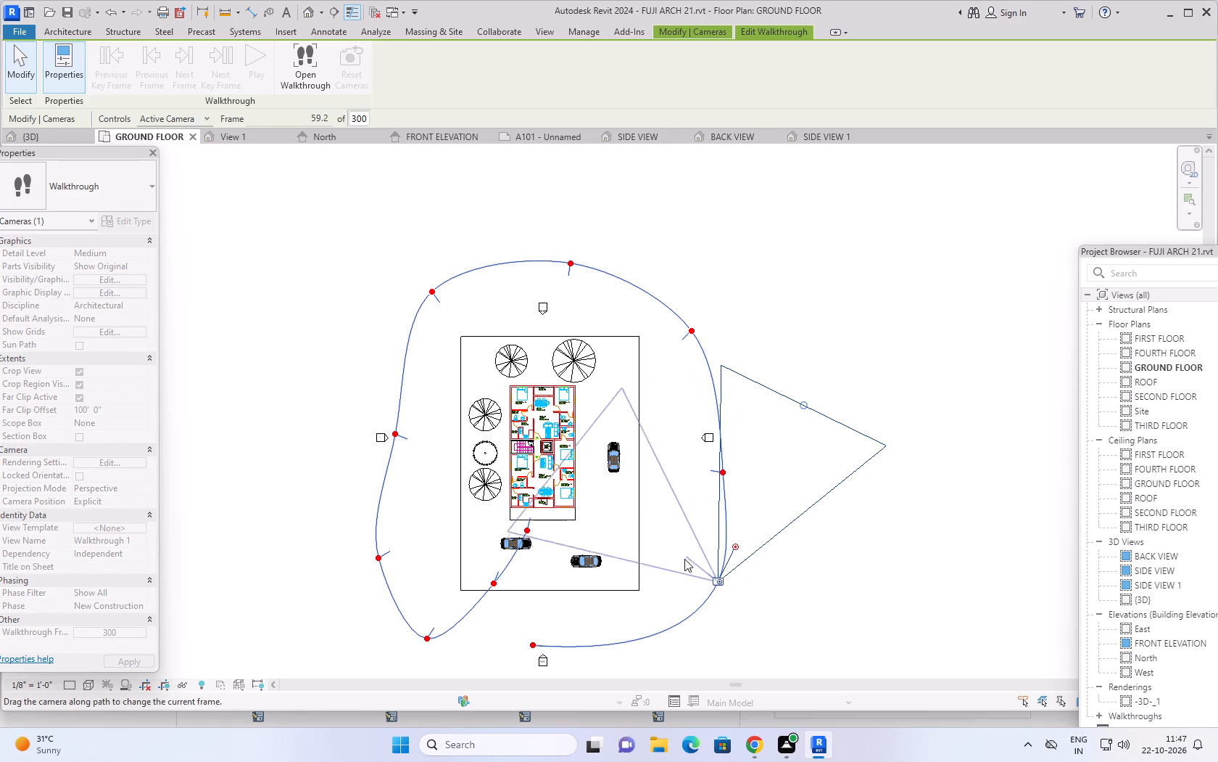
left_click_drag(684, 559, 682, 560)
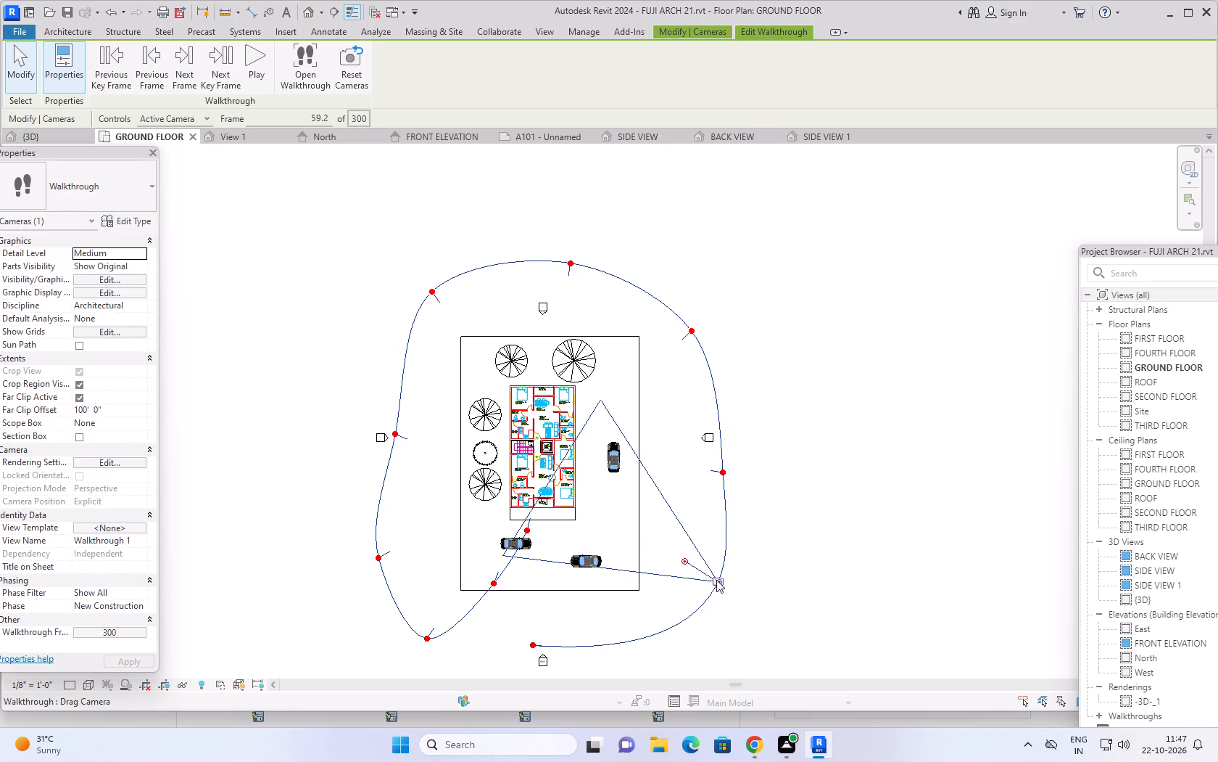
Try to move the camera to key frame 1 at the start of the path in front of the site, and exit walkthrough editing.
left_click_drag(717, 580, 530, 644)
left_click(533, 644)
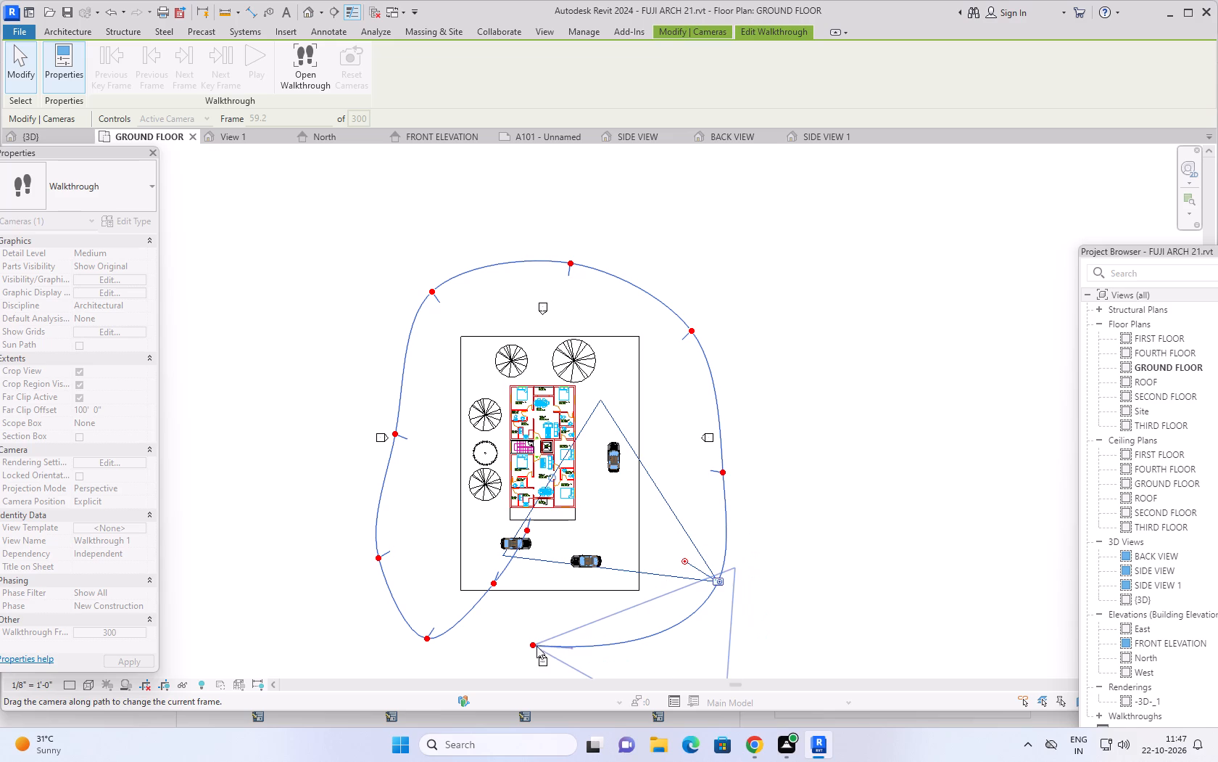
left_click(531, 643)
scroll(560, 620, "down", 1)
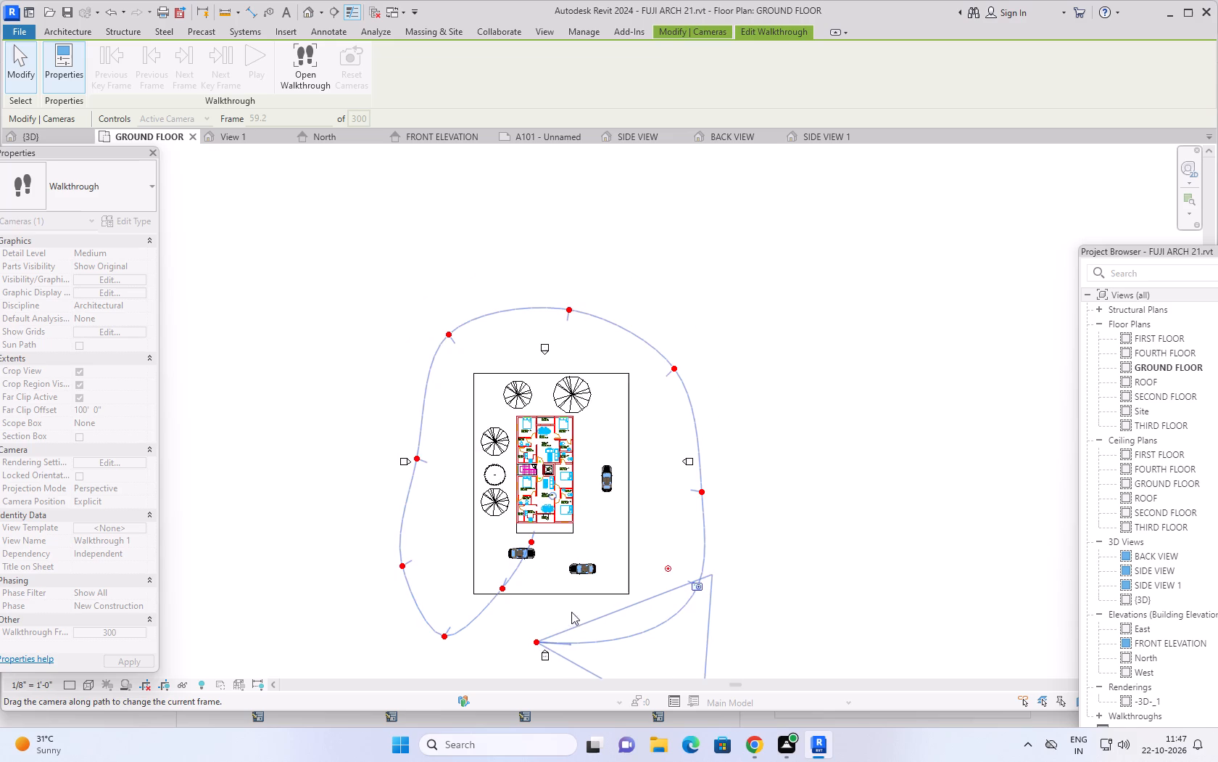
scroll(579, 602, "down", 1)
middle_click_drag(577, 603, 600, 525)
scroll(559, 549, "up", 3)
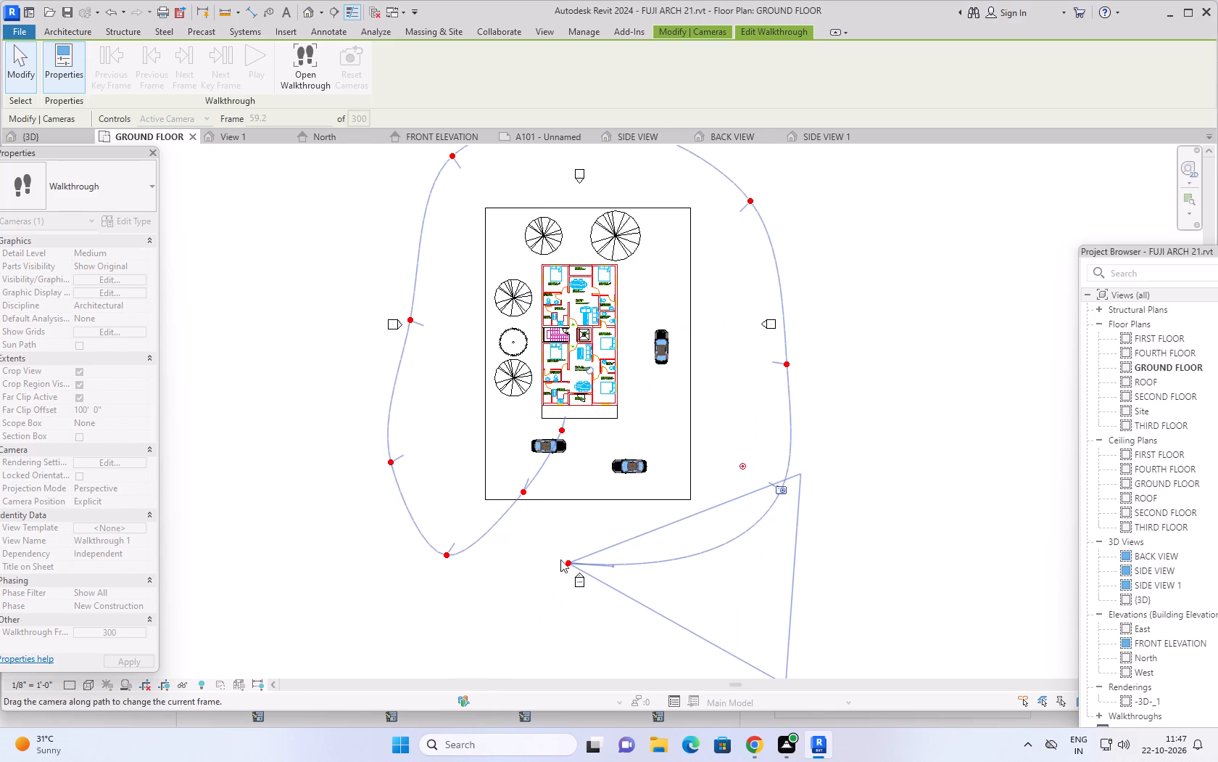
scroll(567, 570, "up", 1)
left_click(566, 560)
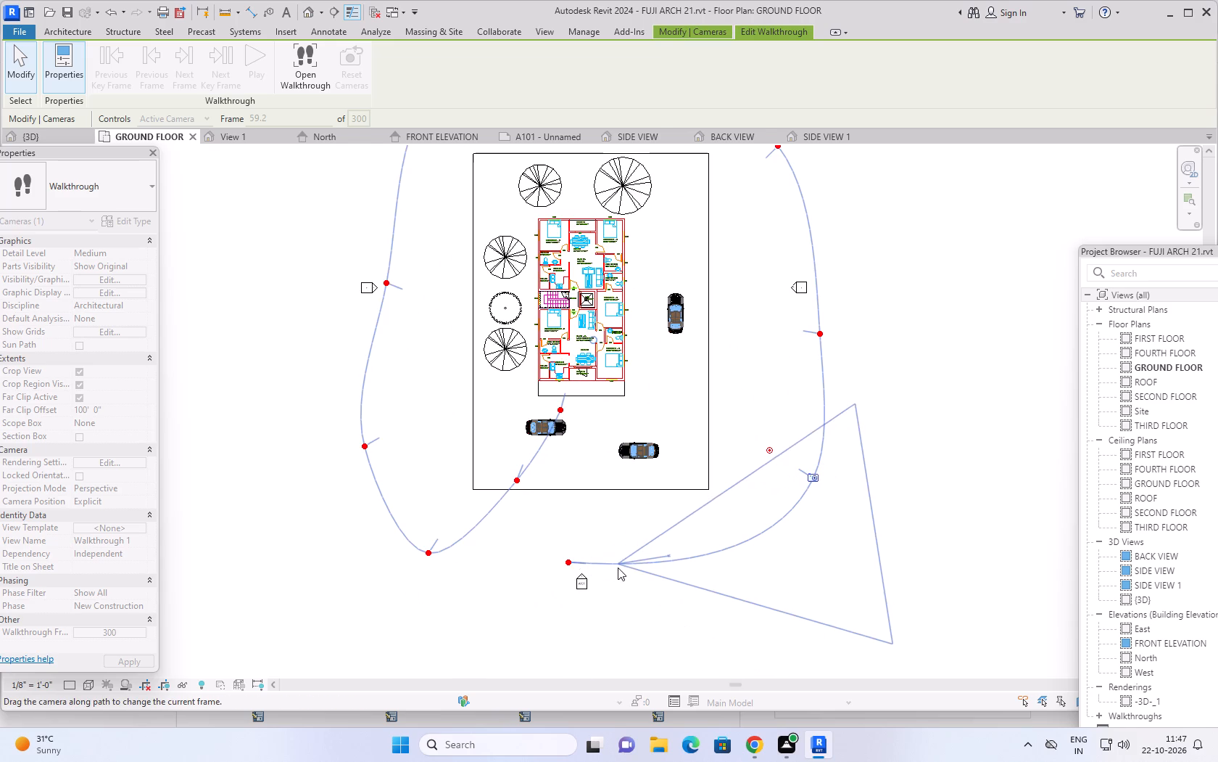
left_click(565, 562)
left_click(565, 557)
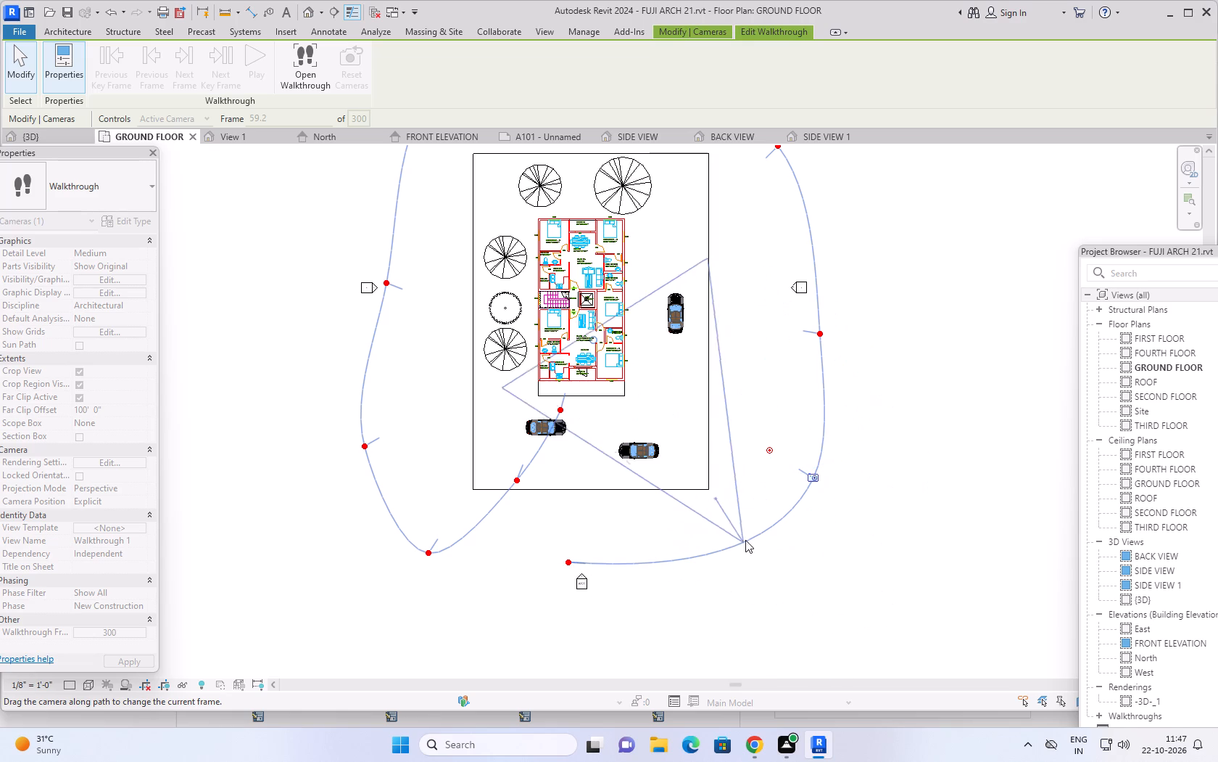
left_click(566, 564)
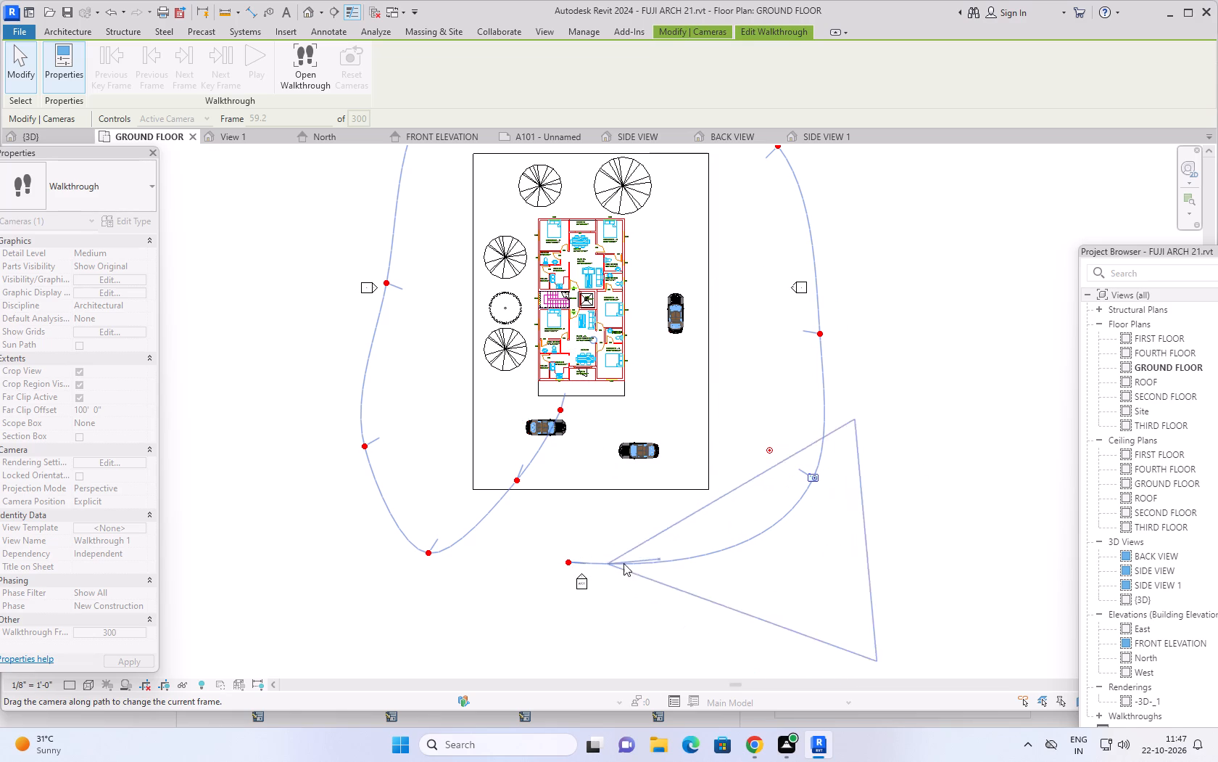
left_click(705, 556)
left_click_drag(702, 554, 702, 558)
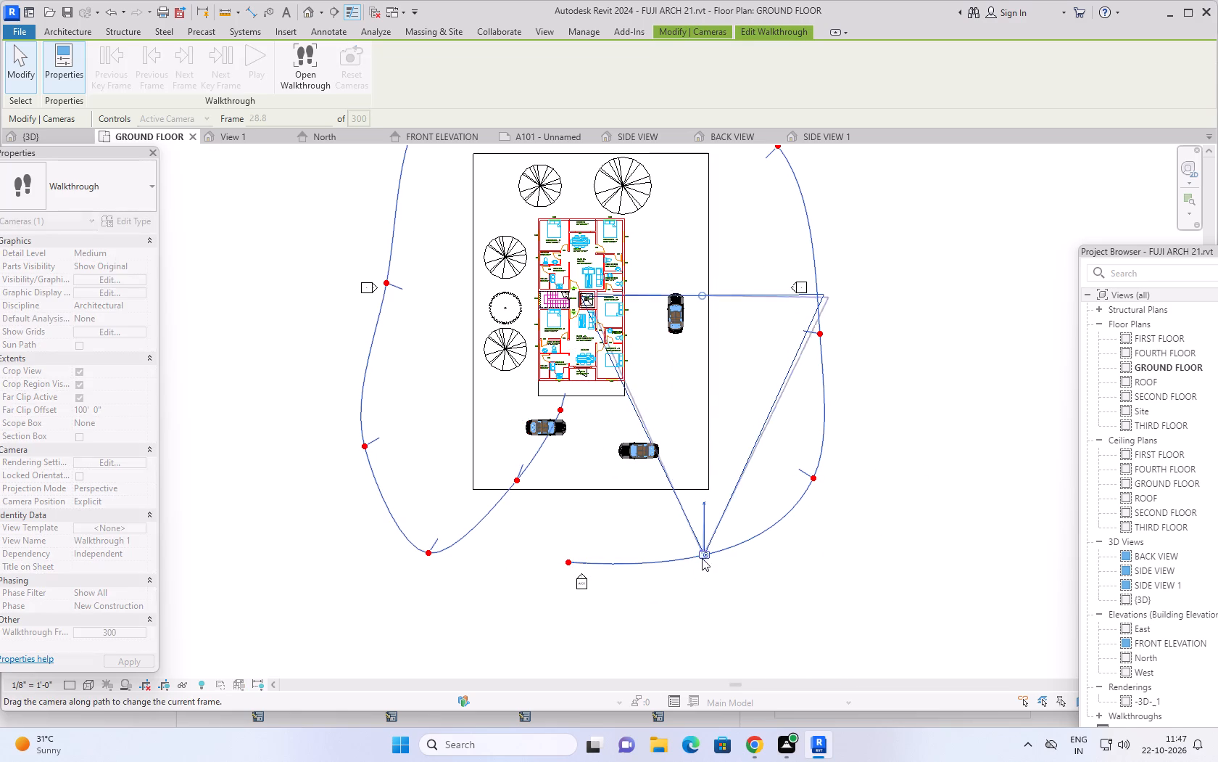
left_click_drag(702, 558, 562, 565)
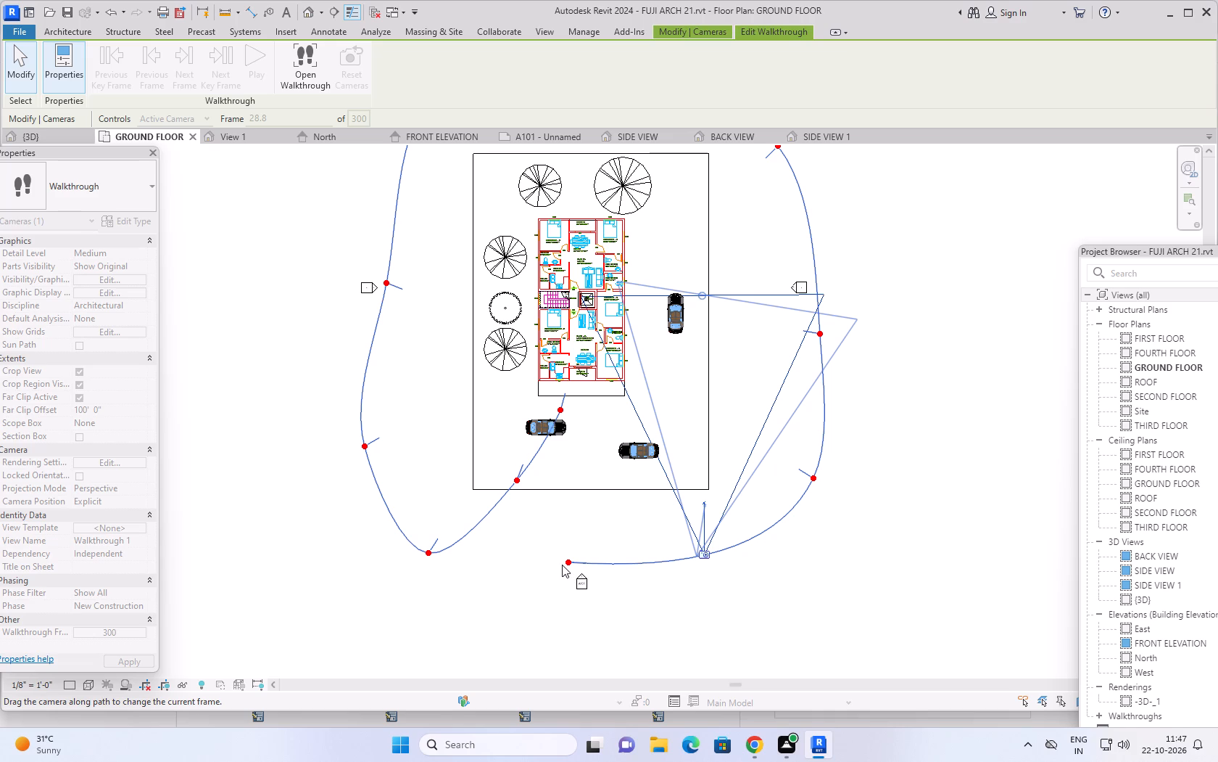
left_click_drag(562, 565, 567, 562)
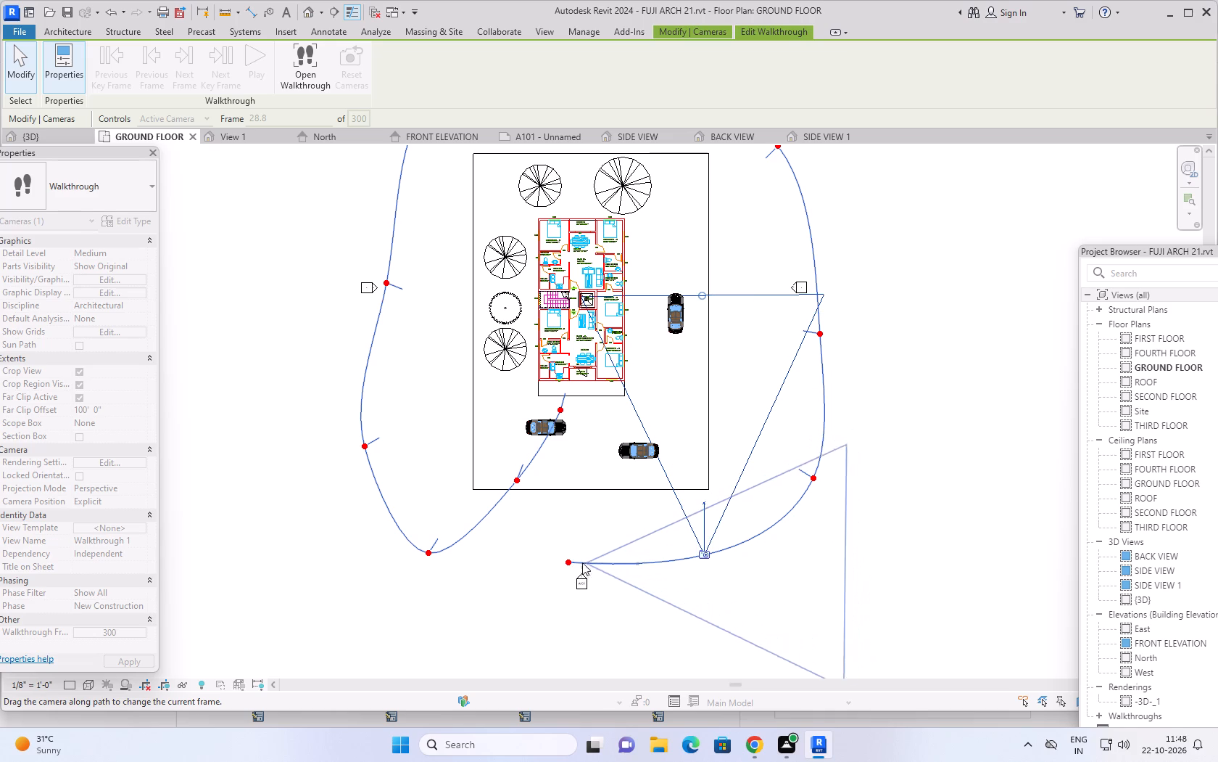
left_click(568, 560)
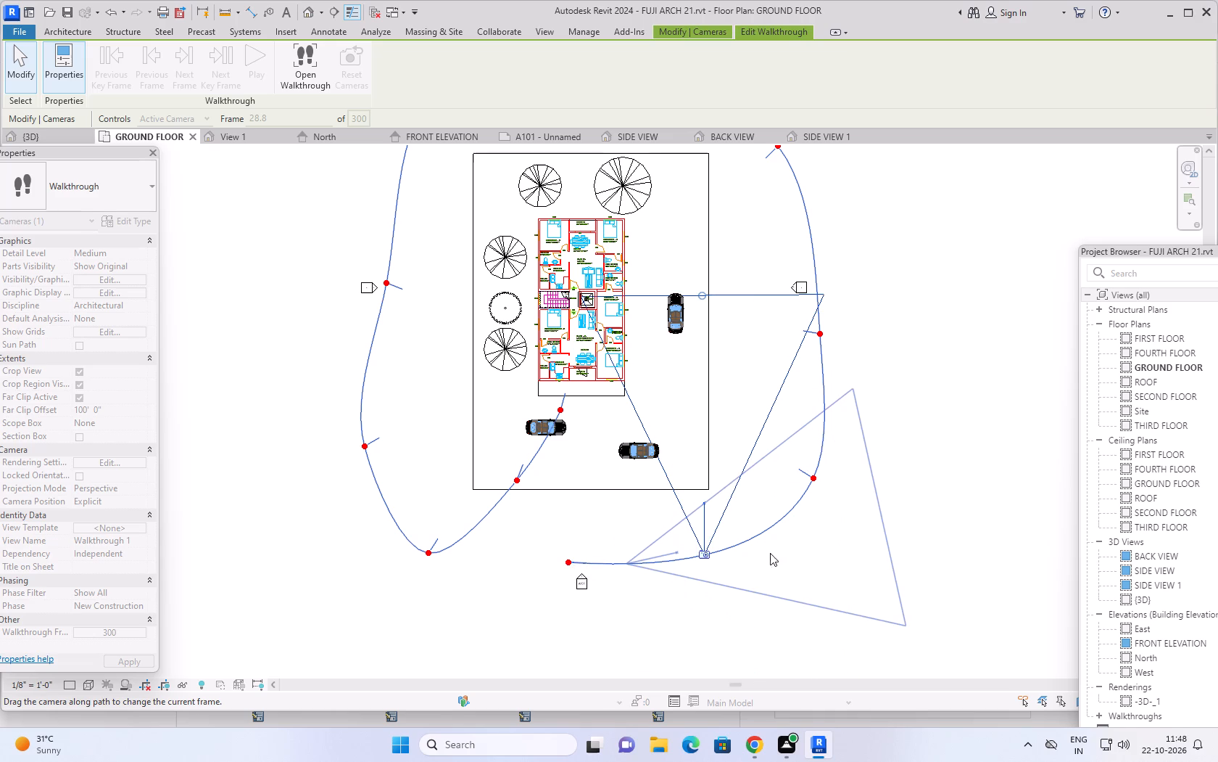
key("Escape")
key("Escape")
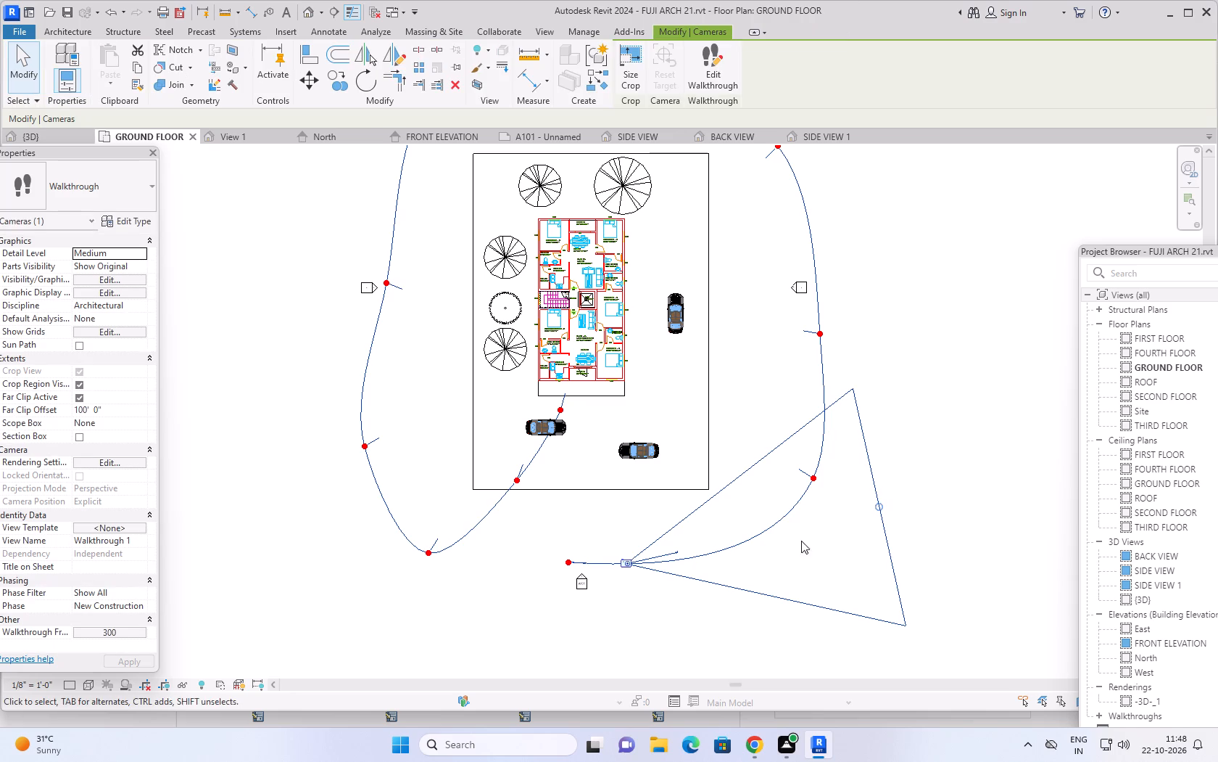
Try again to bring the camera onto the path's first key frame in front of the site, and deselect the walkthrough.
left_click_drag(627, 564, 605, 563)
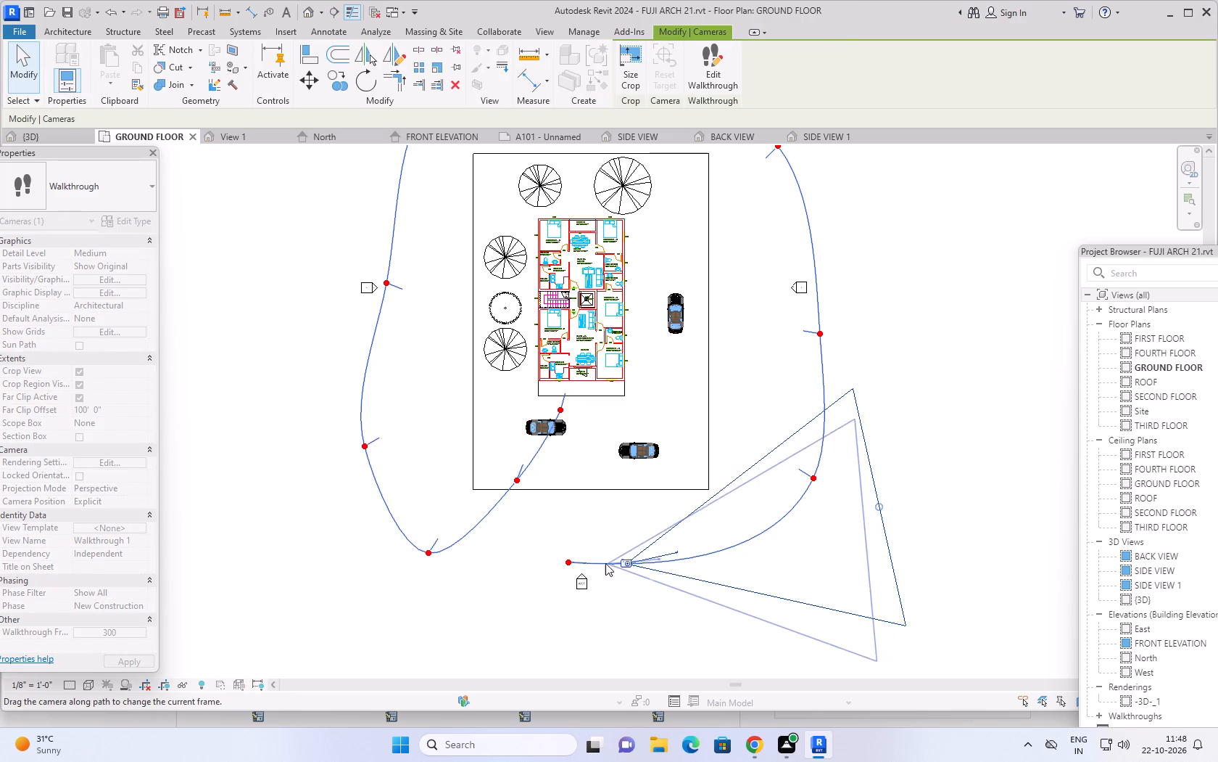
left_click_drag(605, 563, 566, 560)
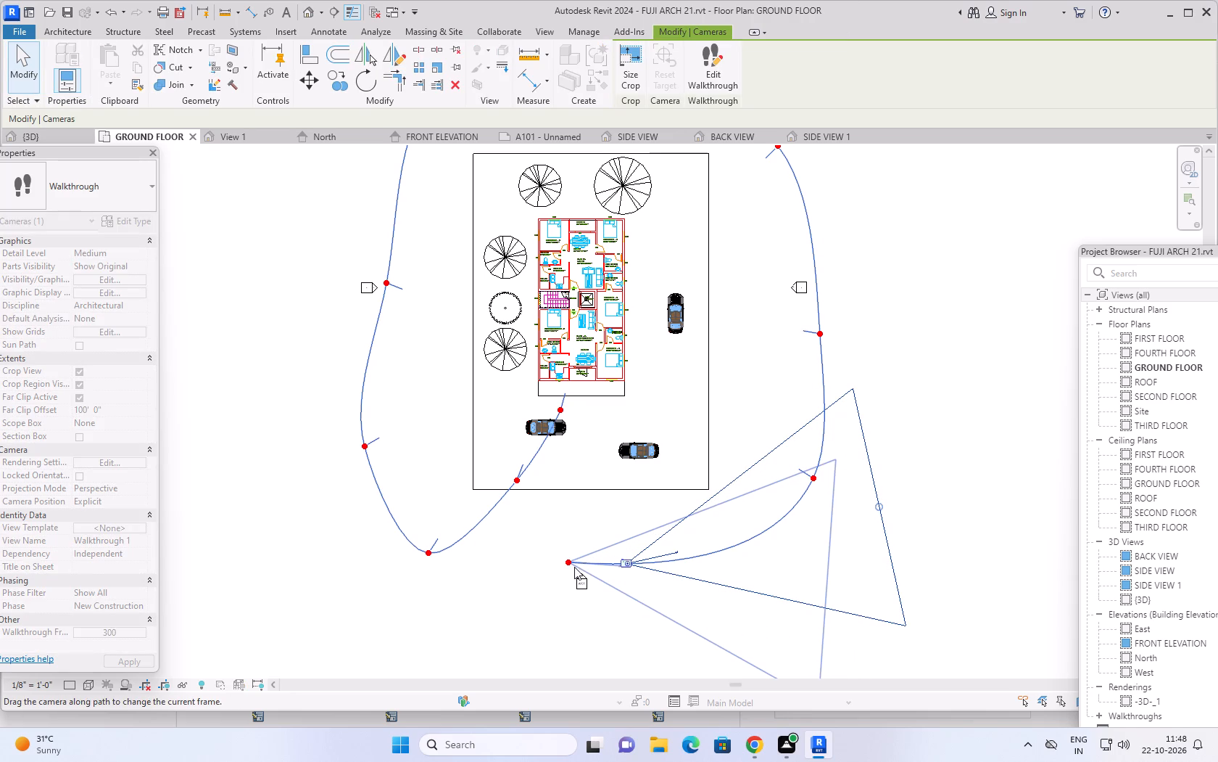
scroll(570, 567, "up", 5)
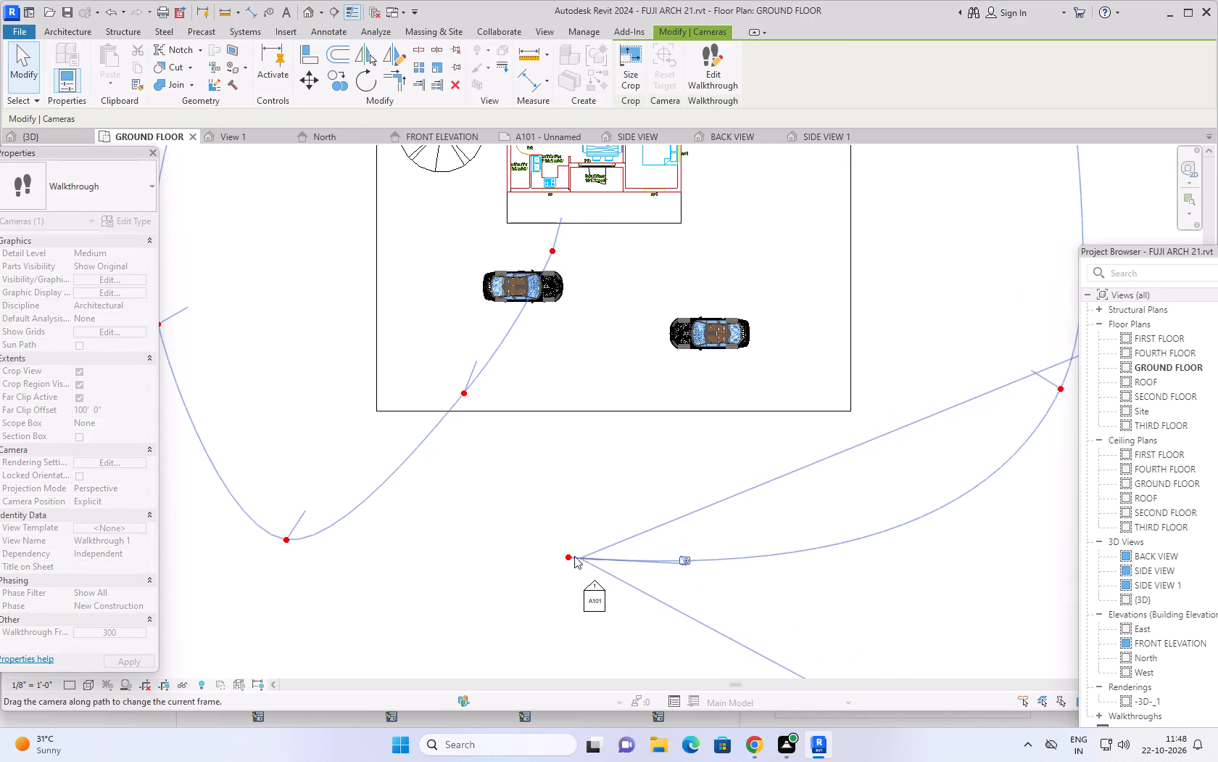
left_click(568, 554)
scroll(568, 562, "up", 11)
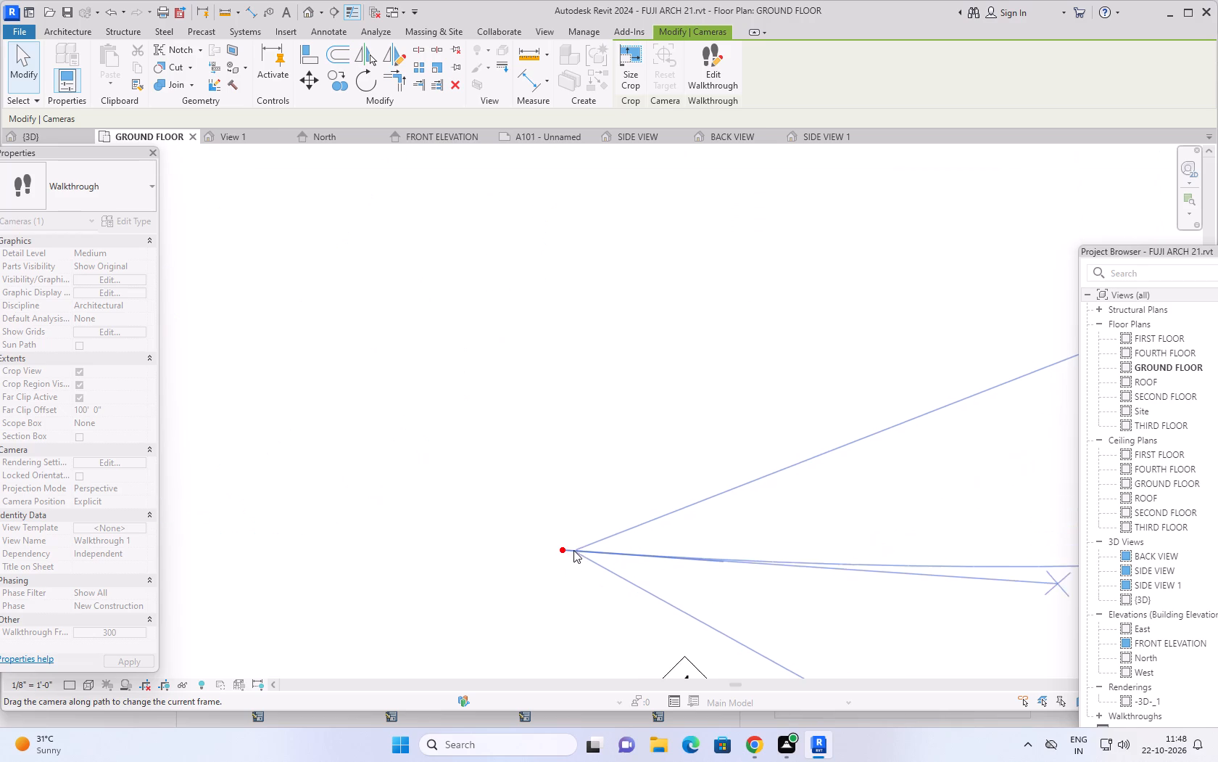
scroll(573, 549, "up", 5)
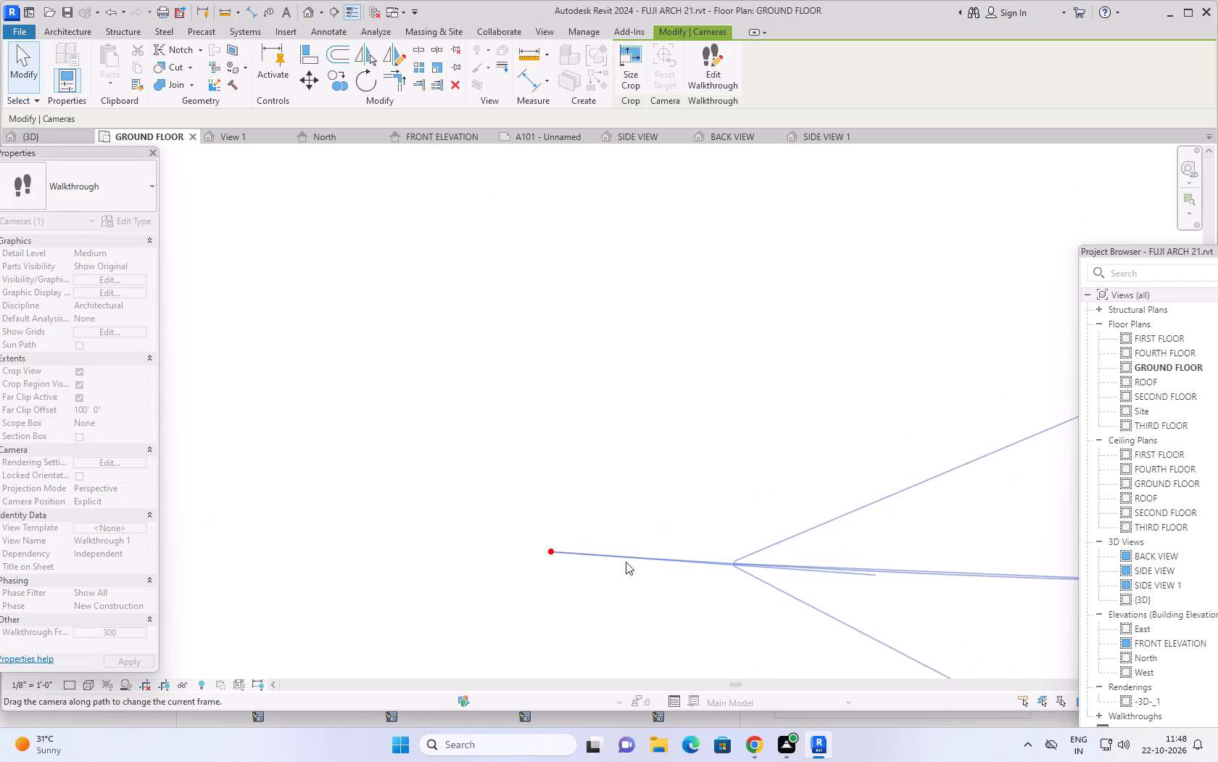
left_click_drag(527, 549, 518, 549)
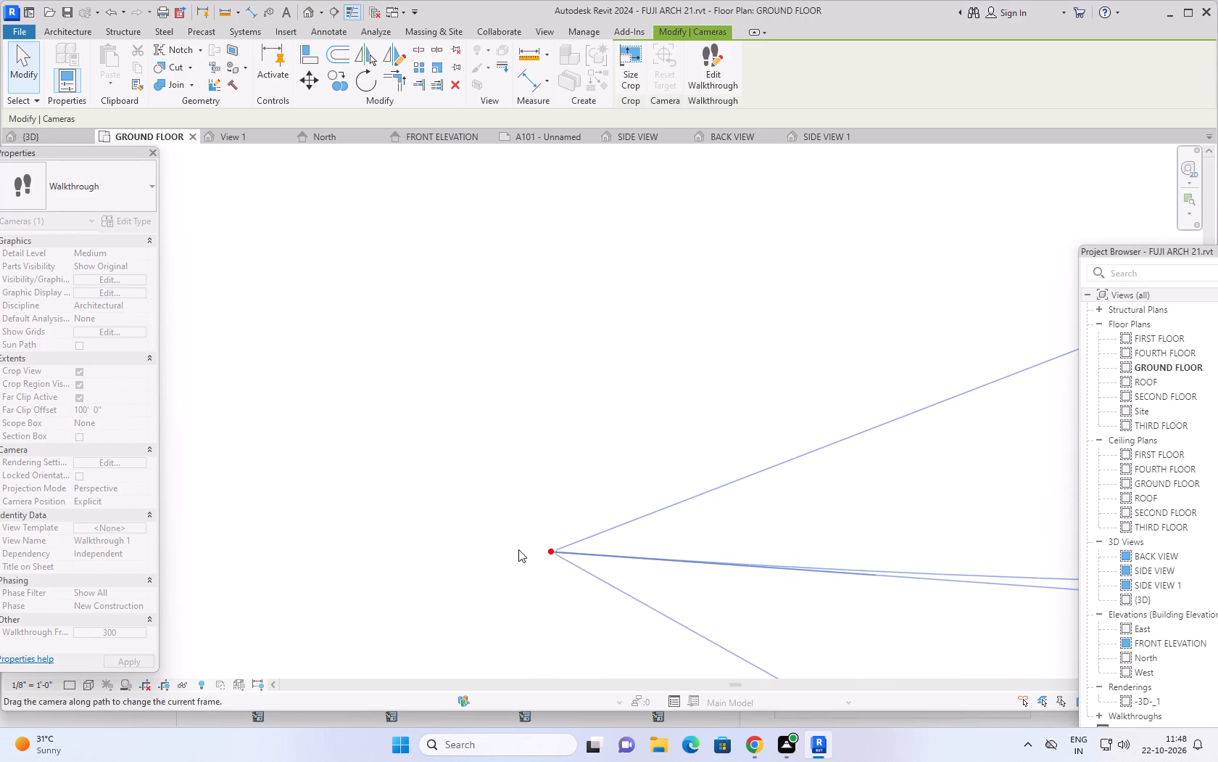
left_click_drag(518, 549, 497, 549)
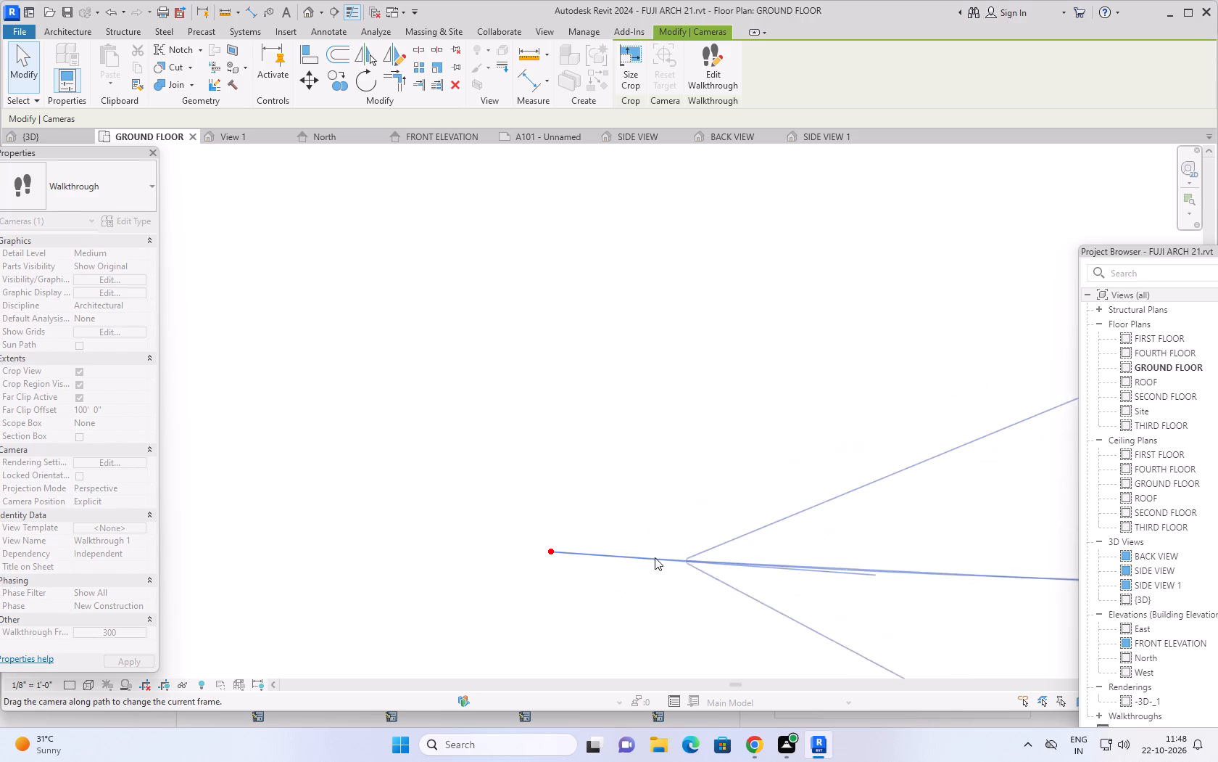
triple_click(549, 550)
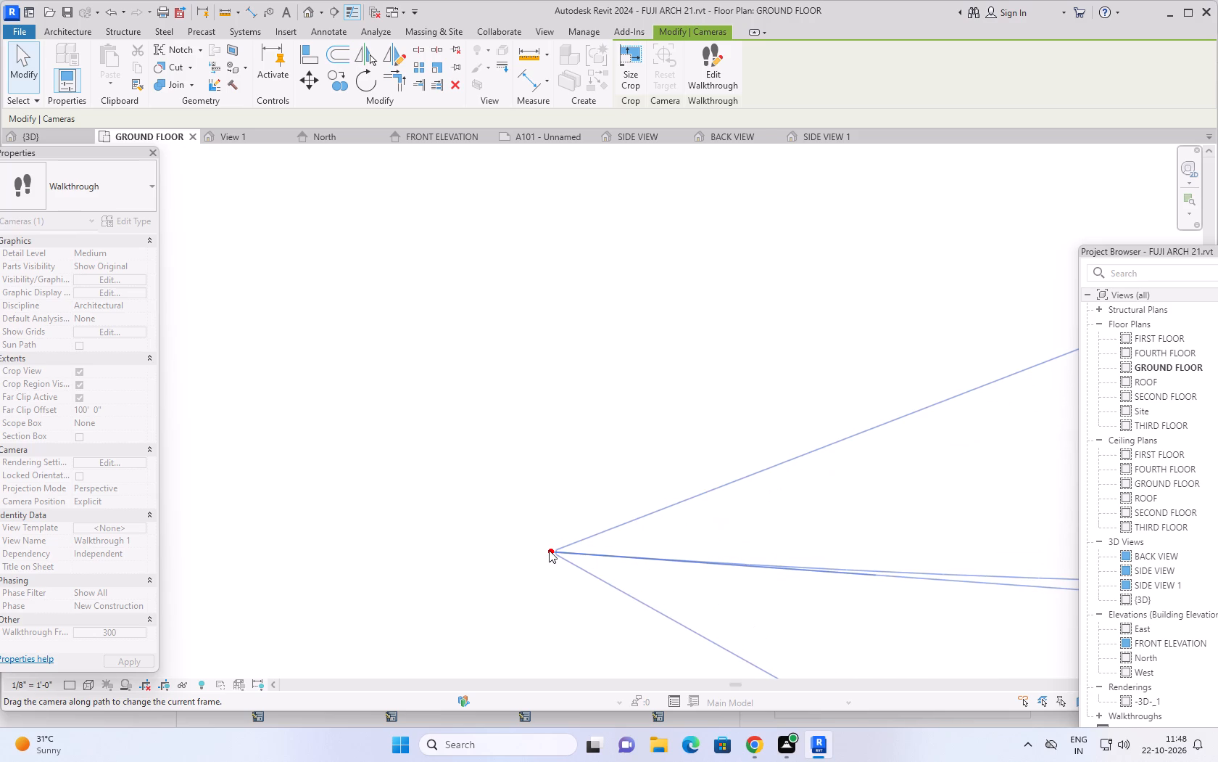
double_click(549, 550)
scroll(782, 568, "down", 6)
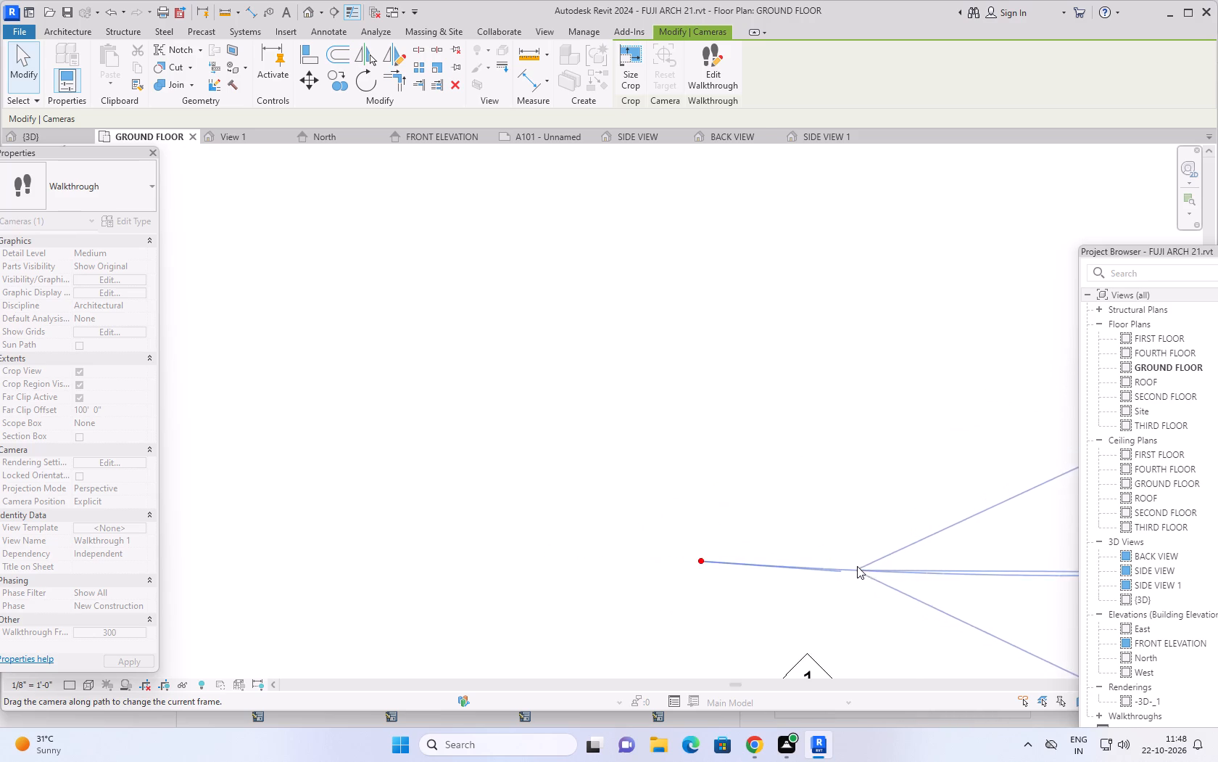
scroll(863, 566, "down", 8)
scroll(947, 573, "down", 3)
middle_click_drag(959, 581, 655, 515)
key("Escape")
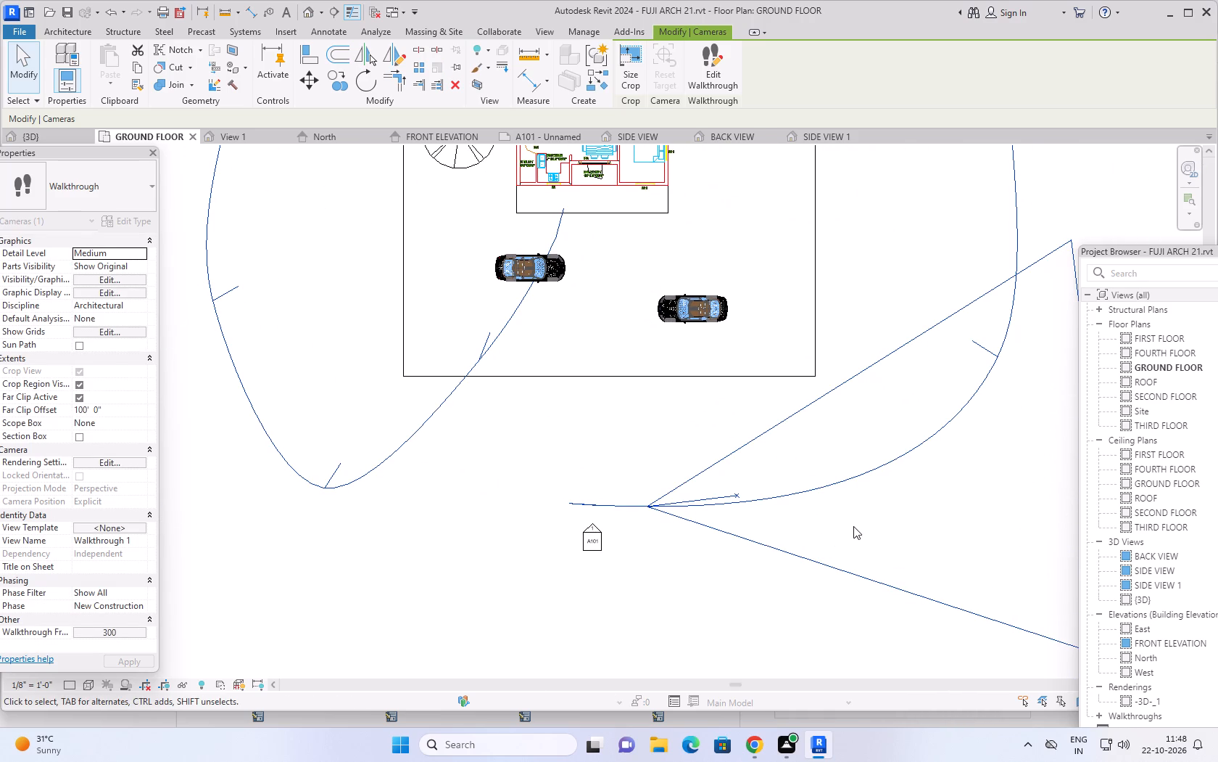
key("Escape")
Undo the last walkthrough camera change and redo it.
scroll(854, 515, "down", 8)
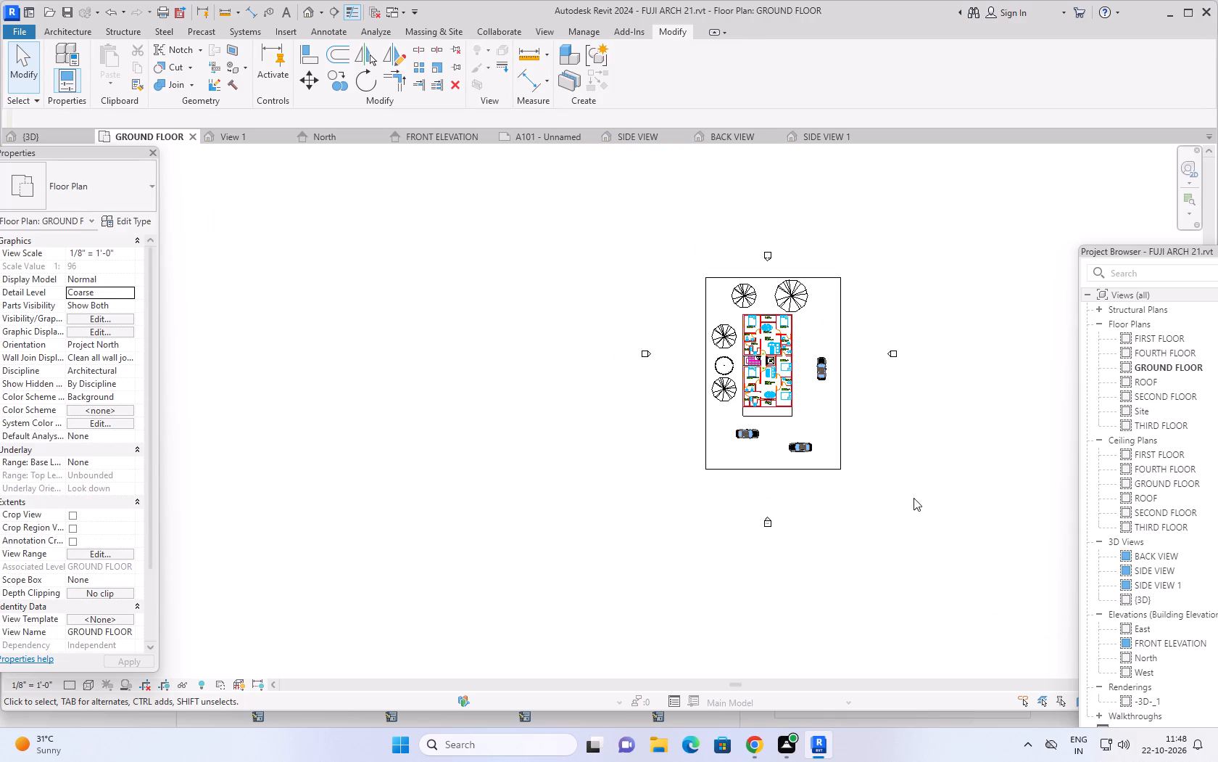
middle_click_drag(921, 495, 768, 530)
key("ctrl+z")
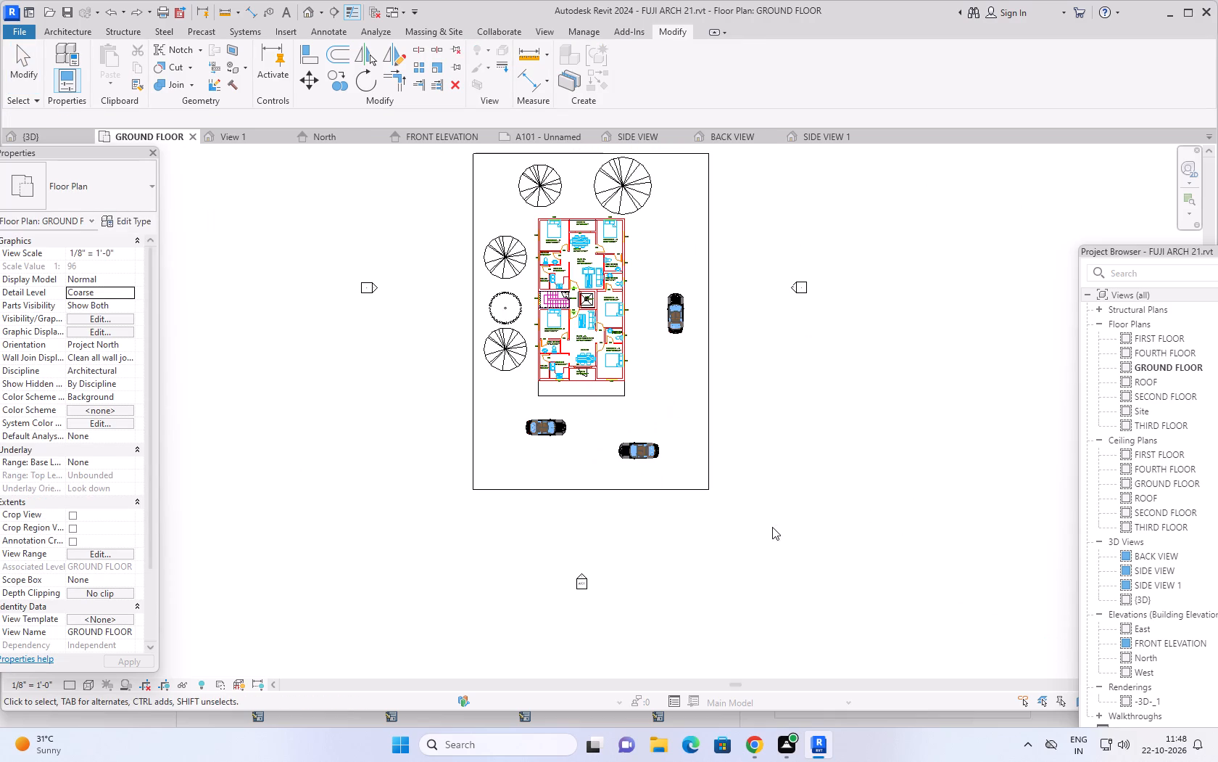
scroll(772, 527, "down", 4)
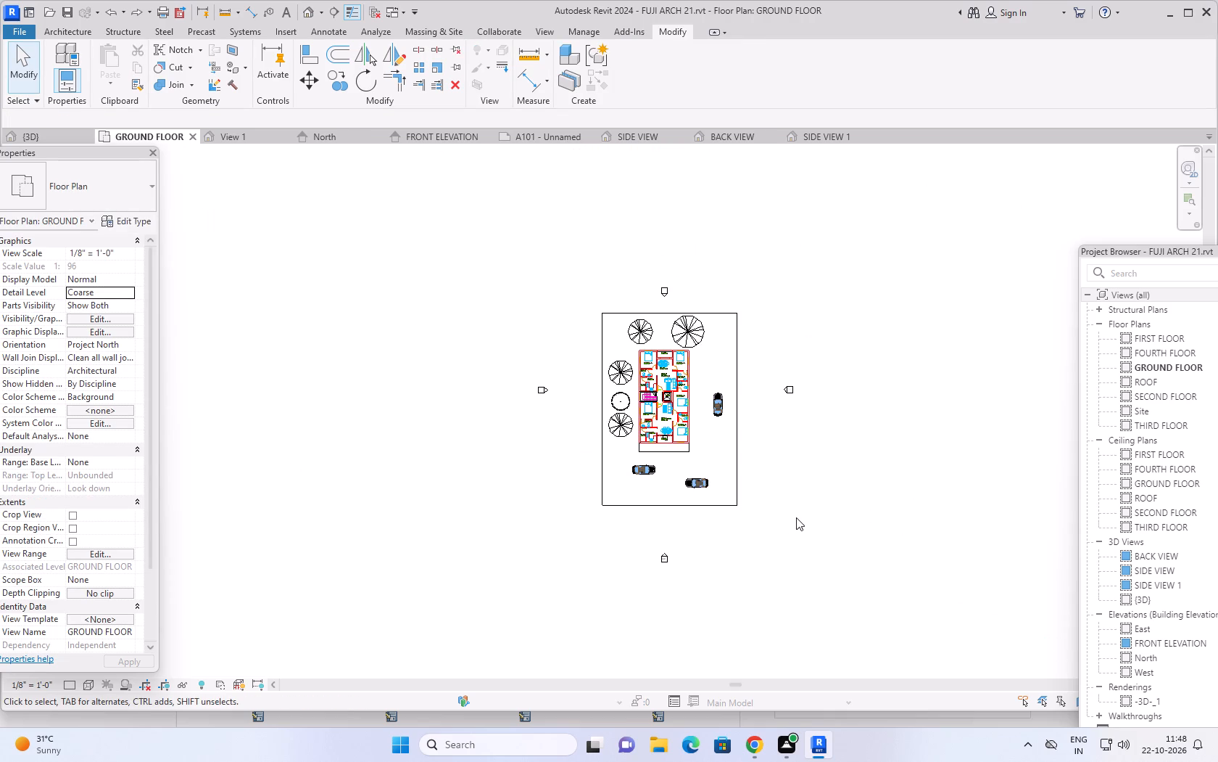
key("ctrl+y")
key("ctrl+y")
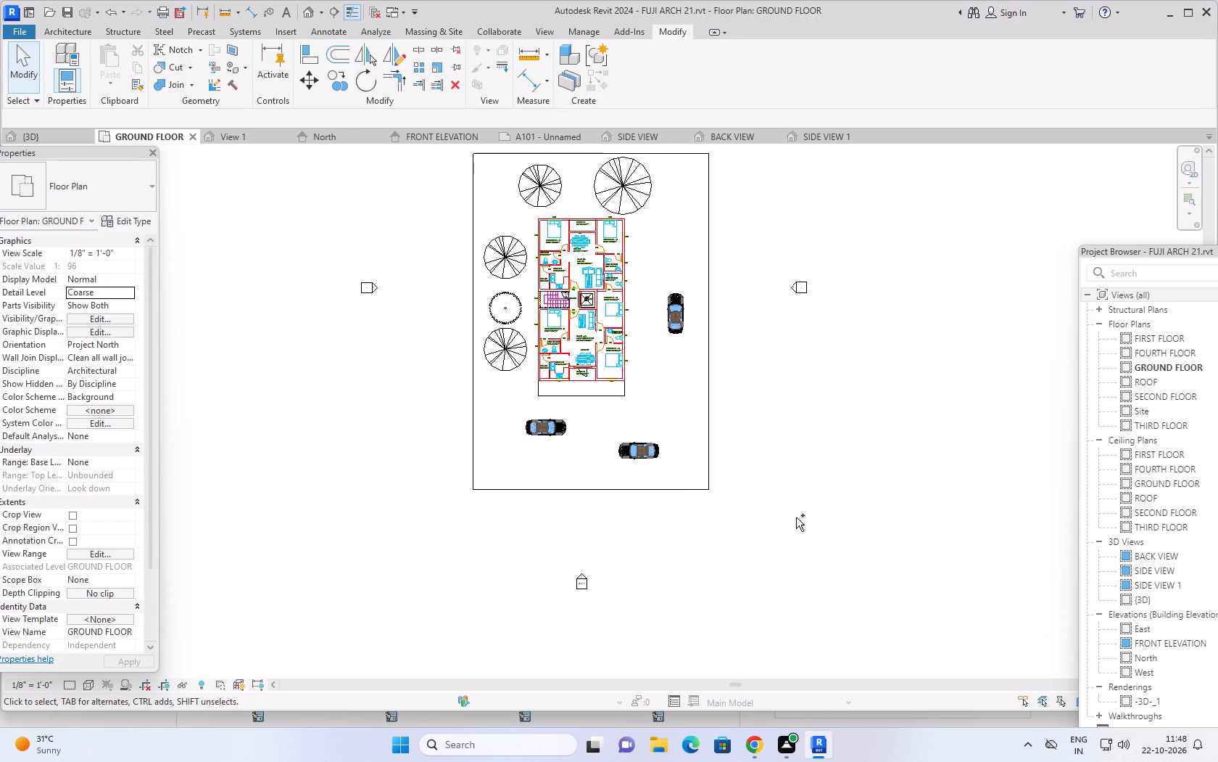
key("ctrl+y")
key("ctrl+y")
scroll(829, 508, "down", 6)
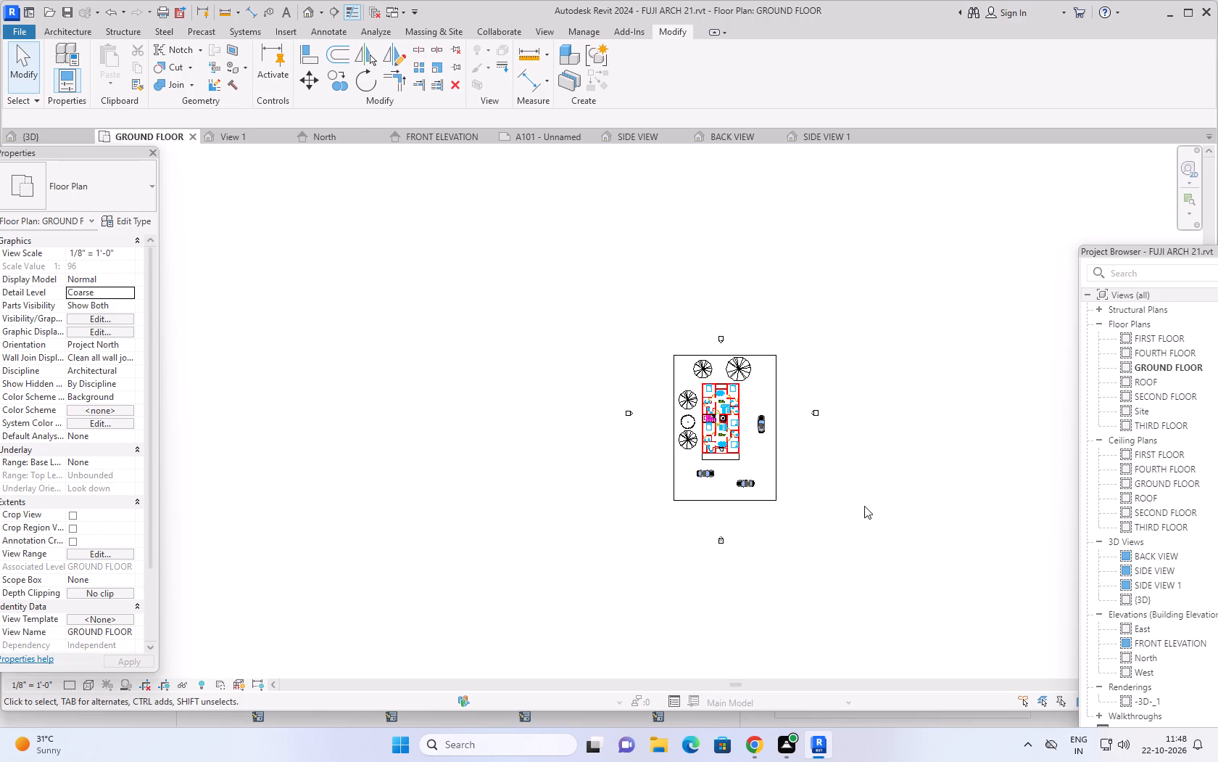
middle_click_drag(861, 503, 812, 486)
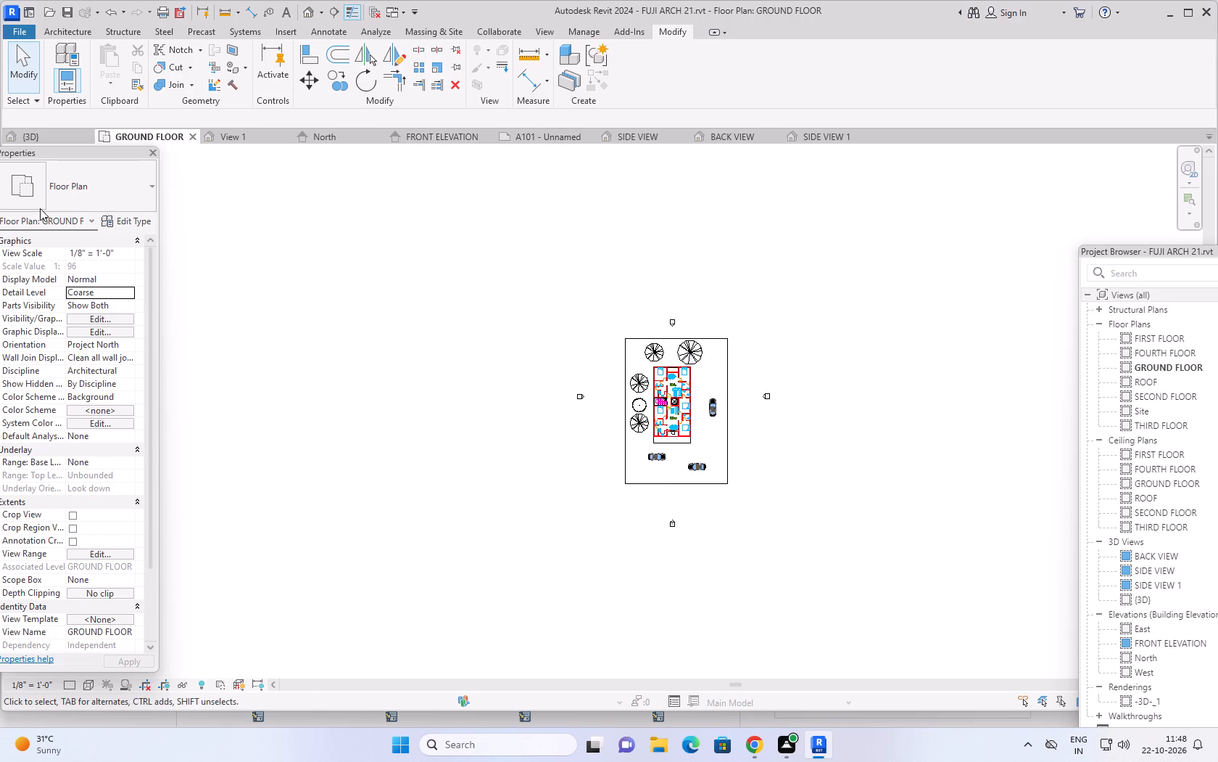
Draw a new eleven-key-frame walkthrough path from the site's front, past the car side, around the rear and tree side, ending at the building's front.
left_click(538, 28)
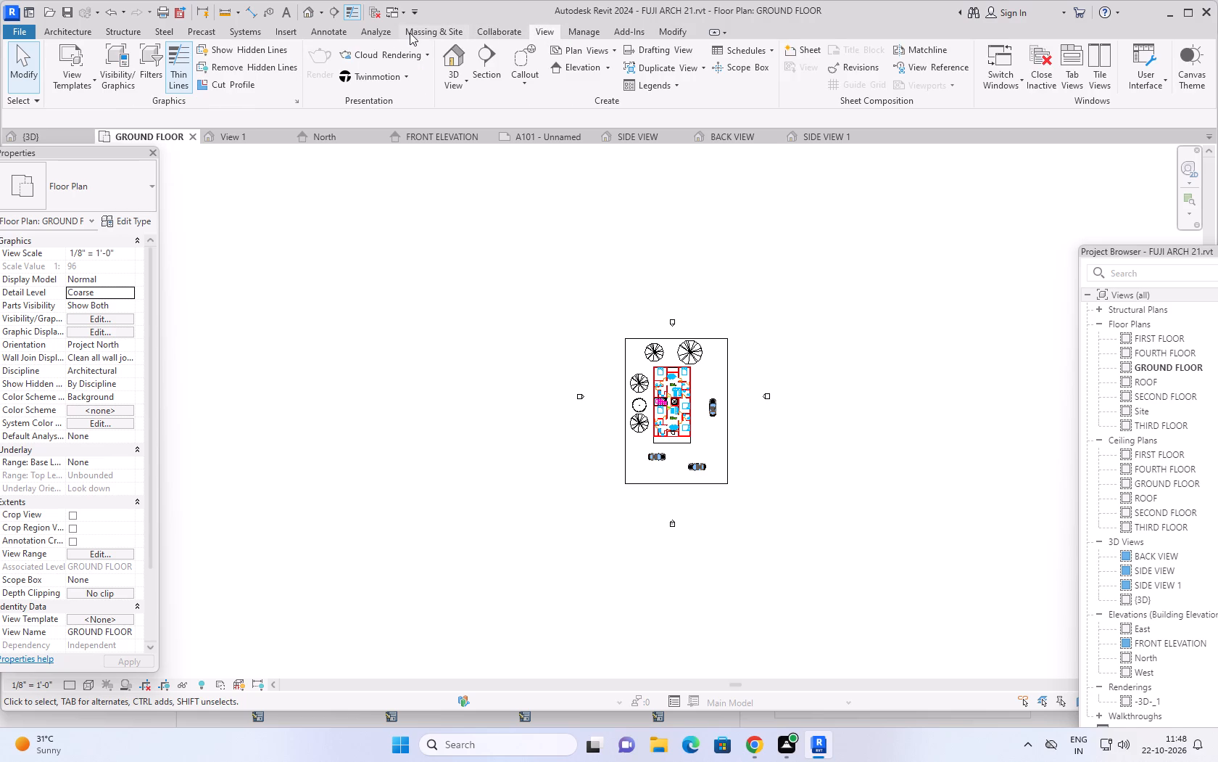
left_click(322, 11)
left_click(328, 60)
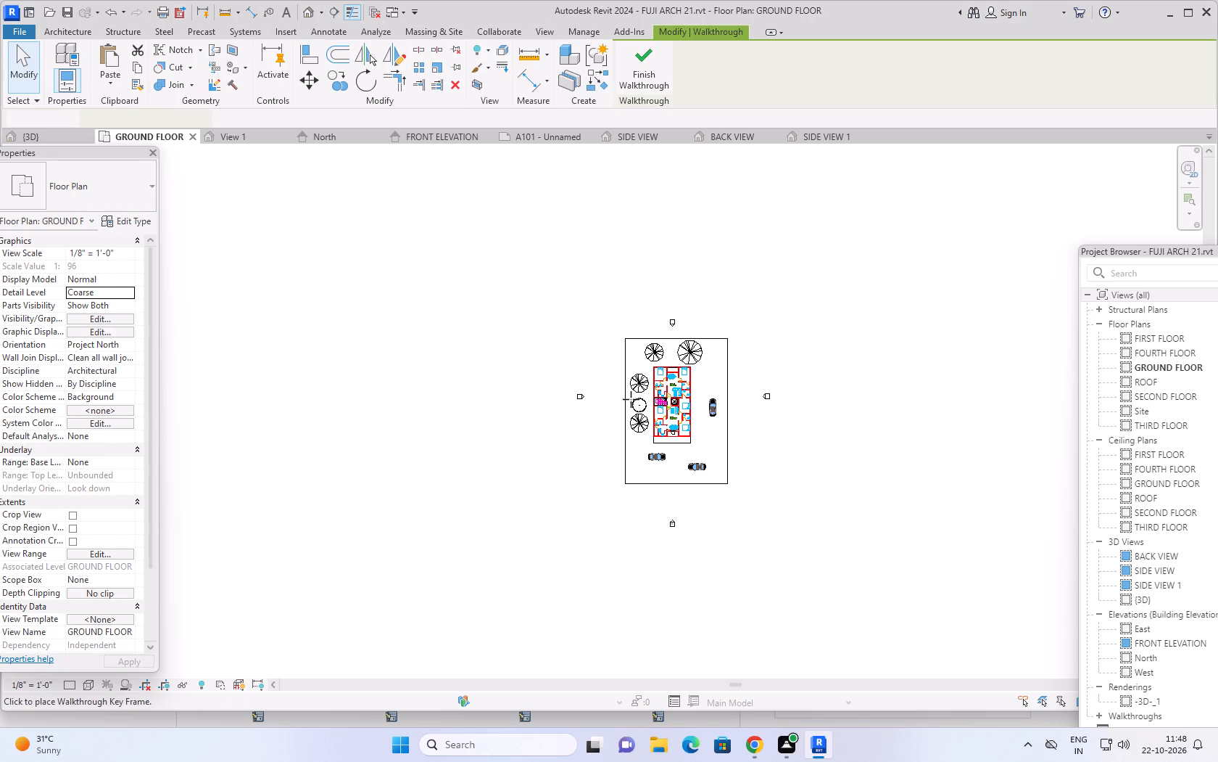
left_click(671, 515)
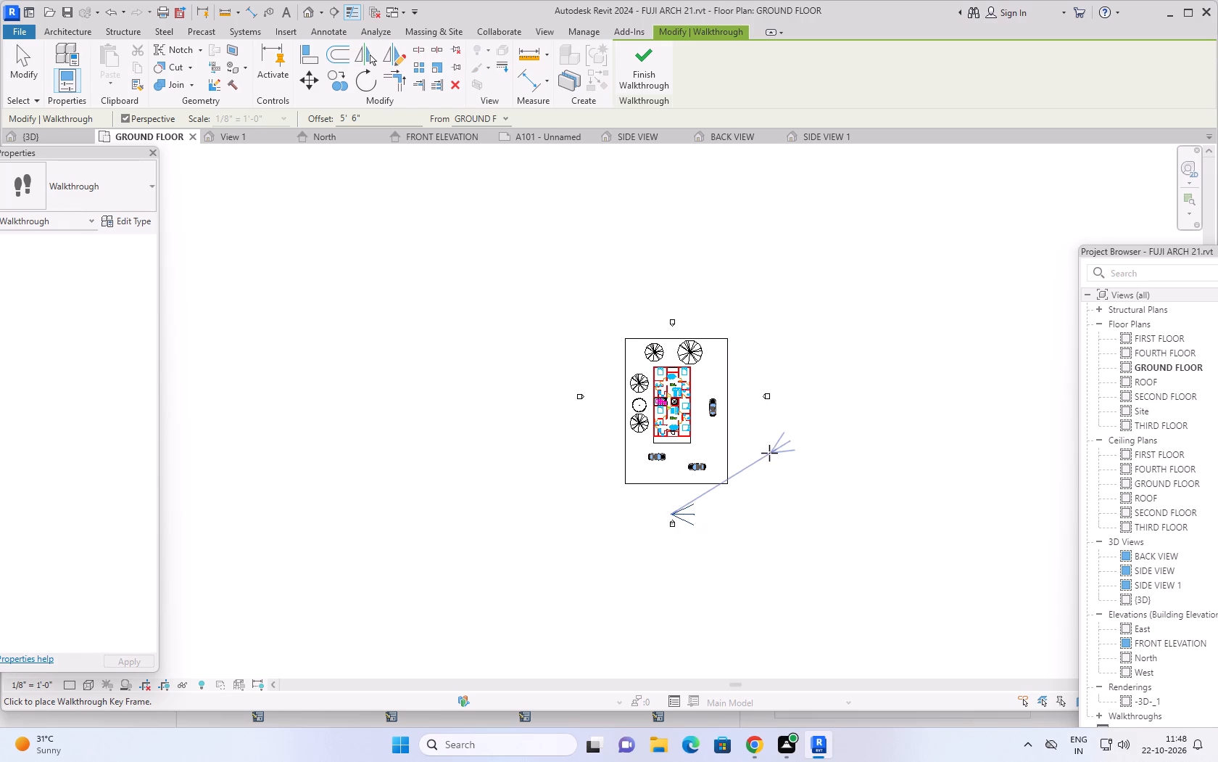
left_click(769, 496)
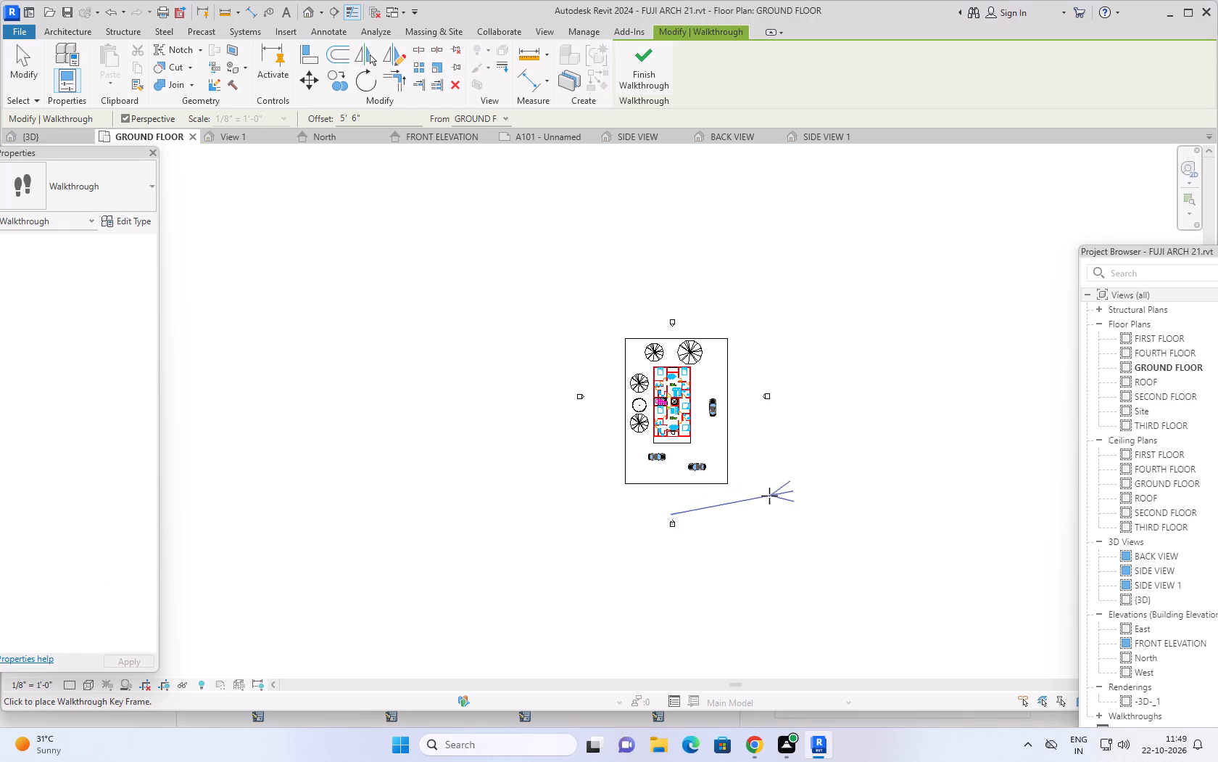
left_click(790, 419)
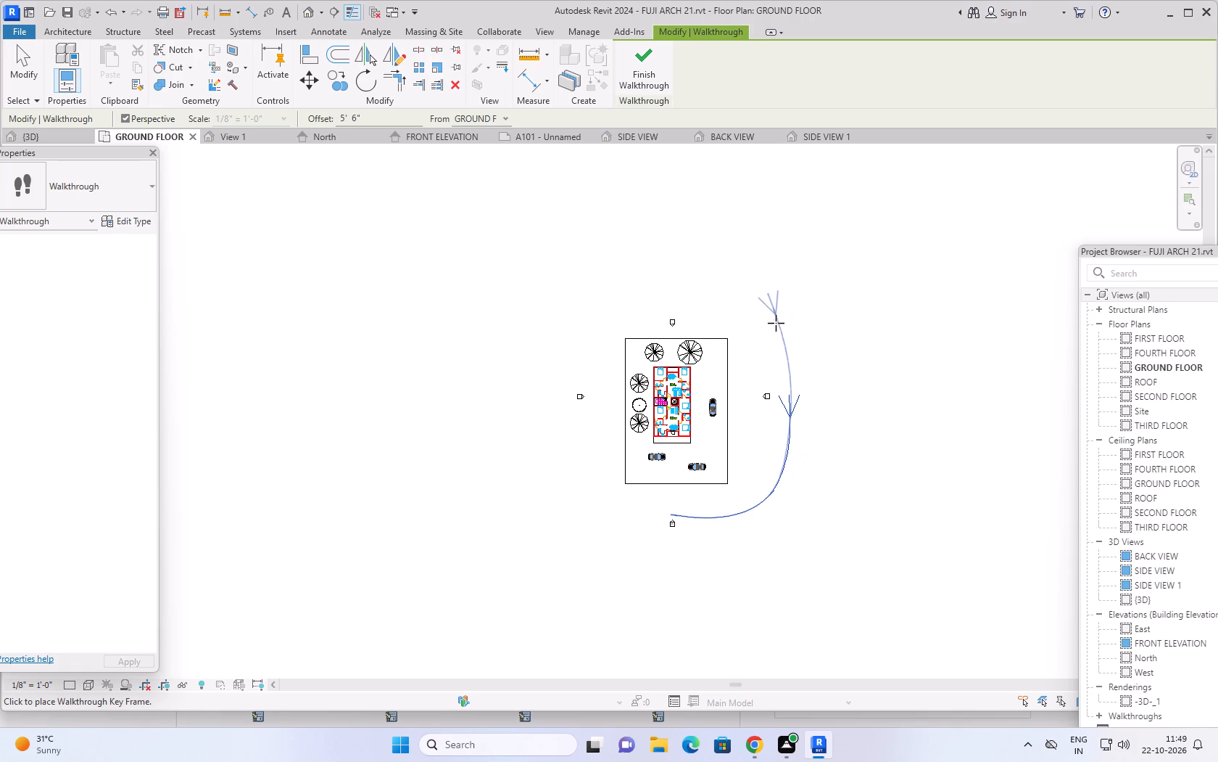
left_click(776, 329)
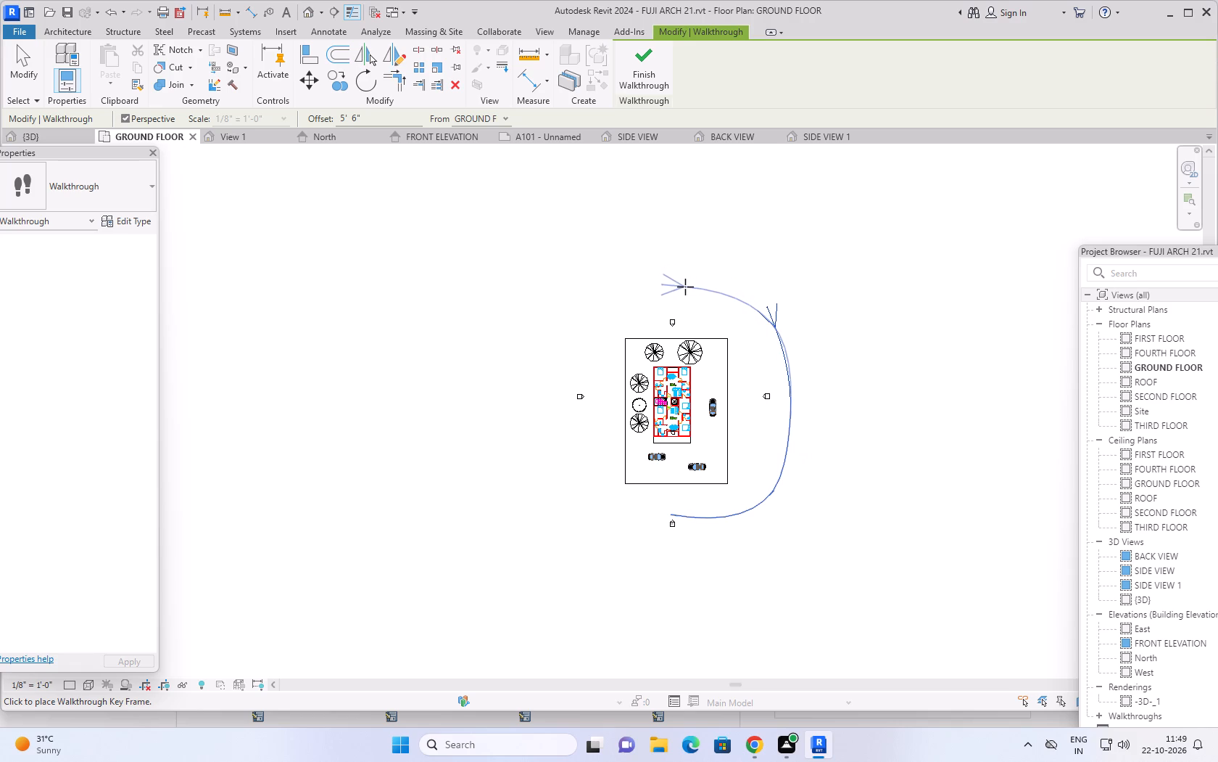
left_click(689, 287)
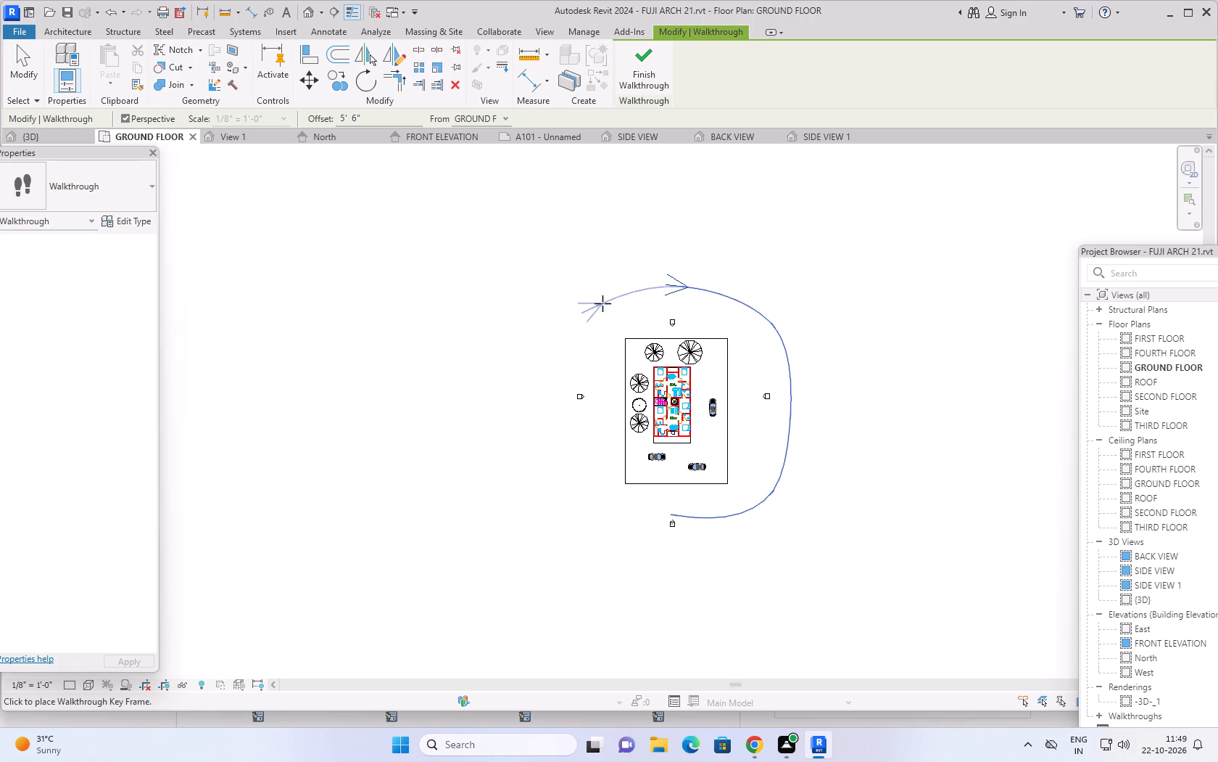
left_click(616, 312)
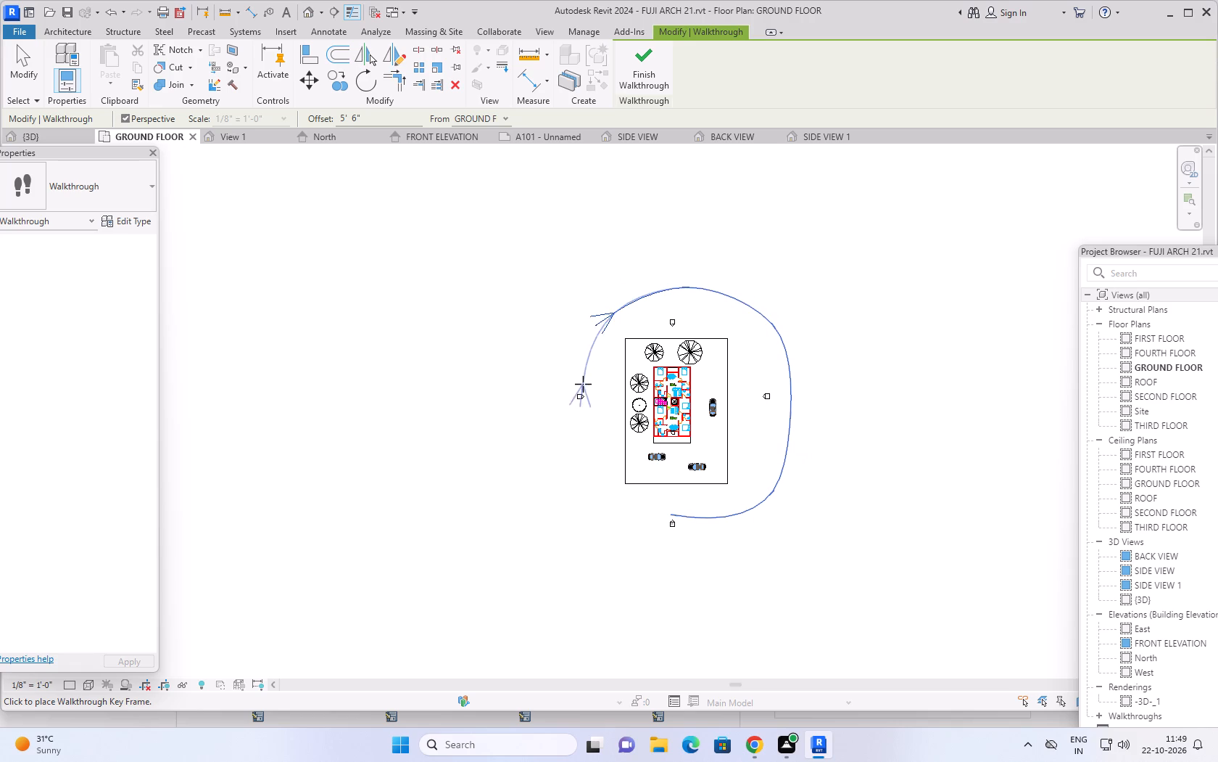
left_click(587, 398)
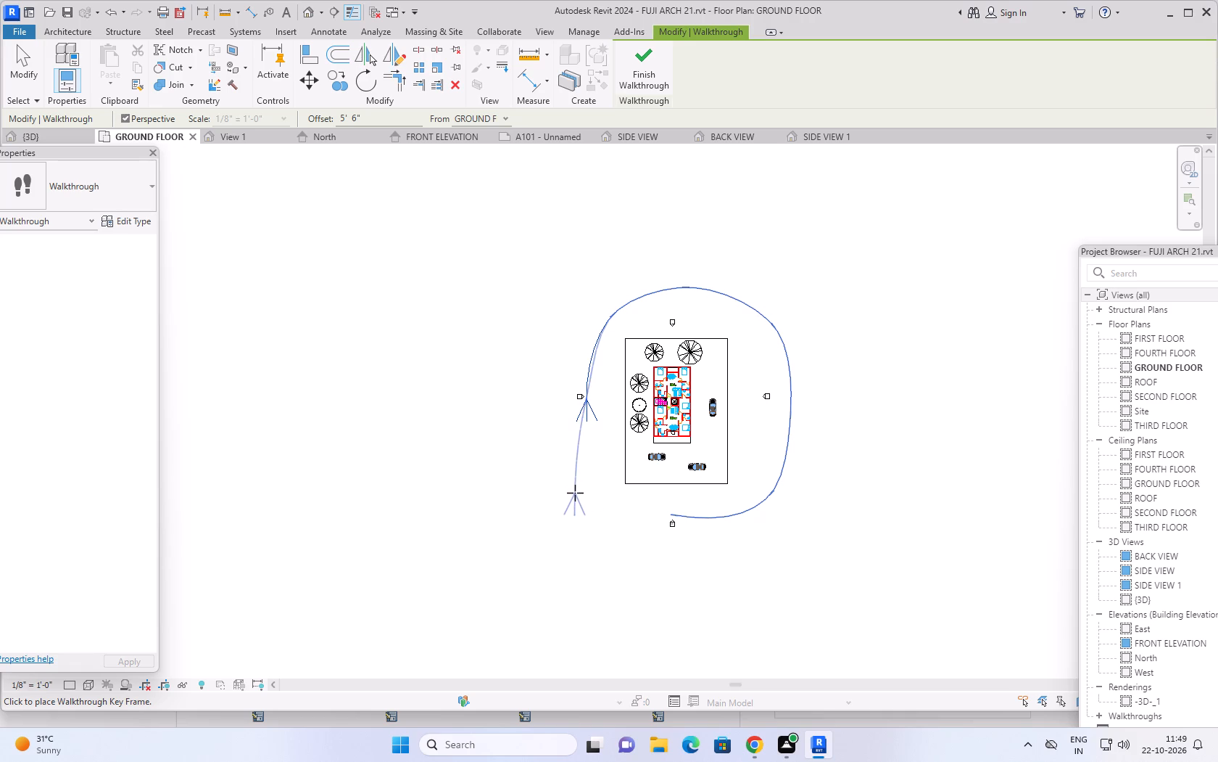
left_click(575, 493)
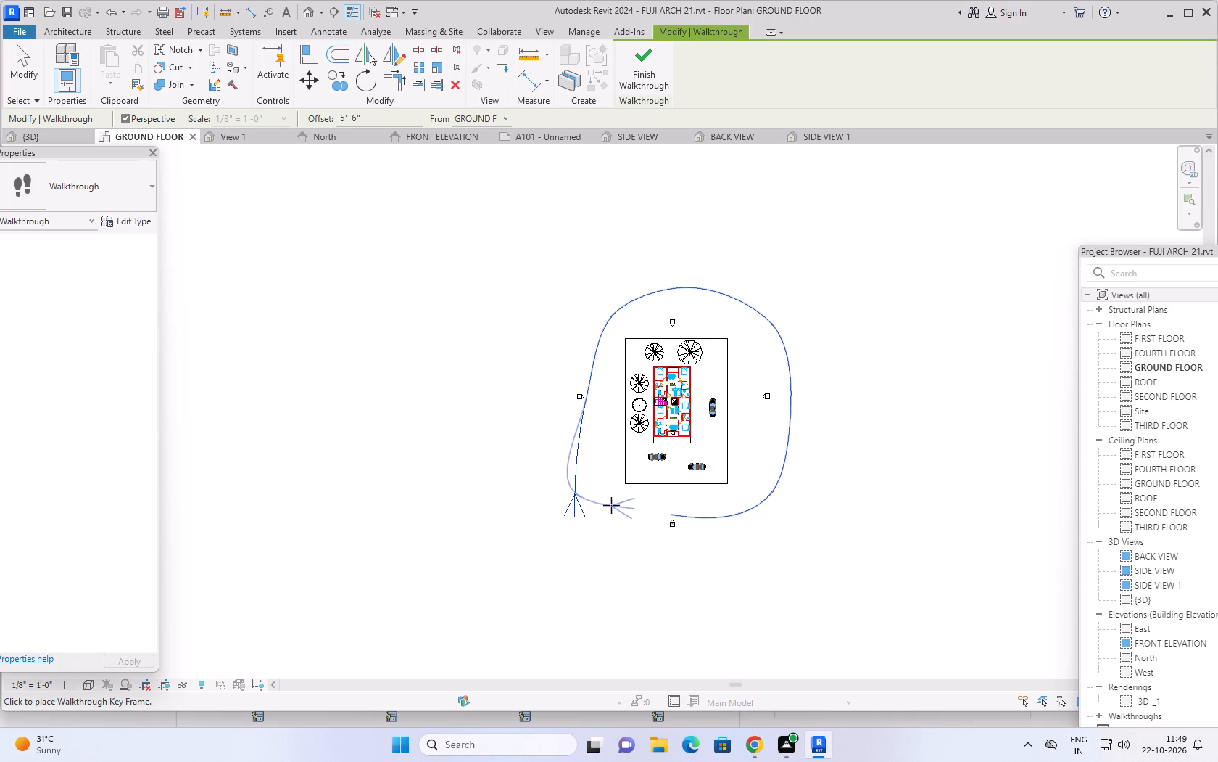
left_click(612, 505)
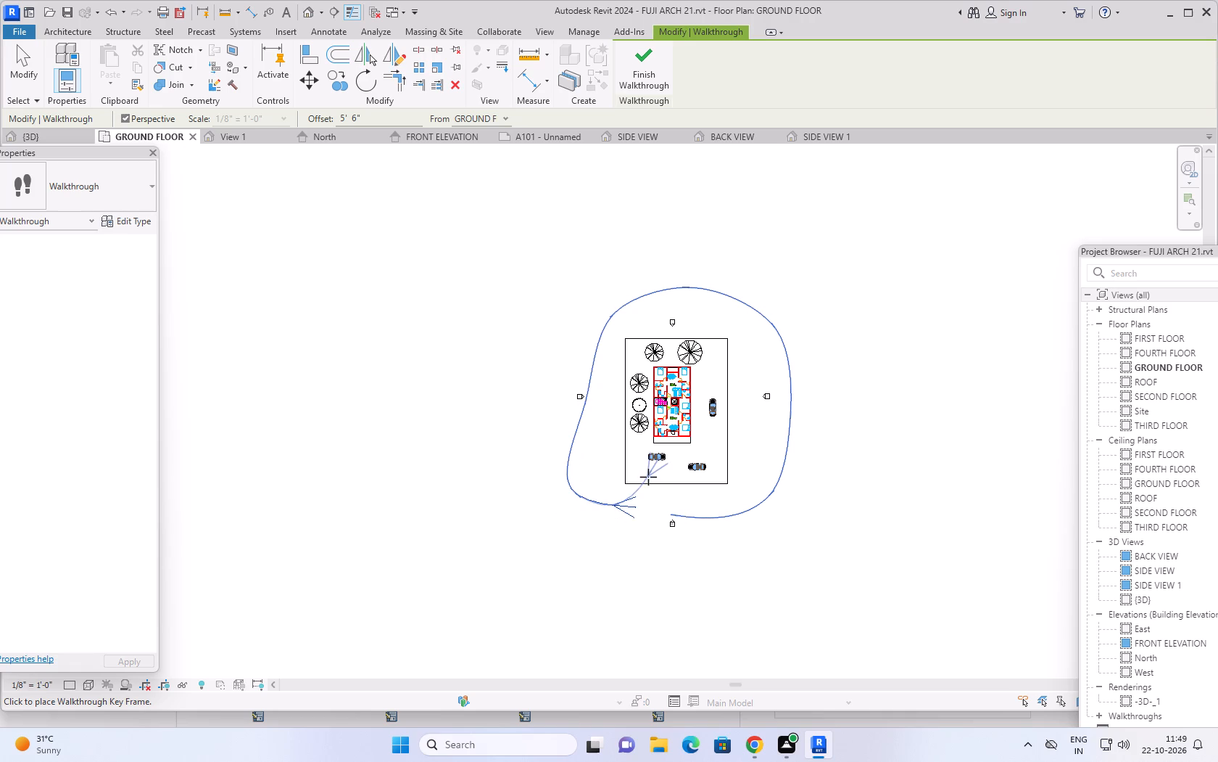
left_click(646, 483)
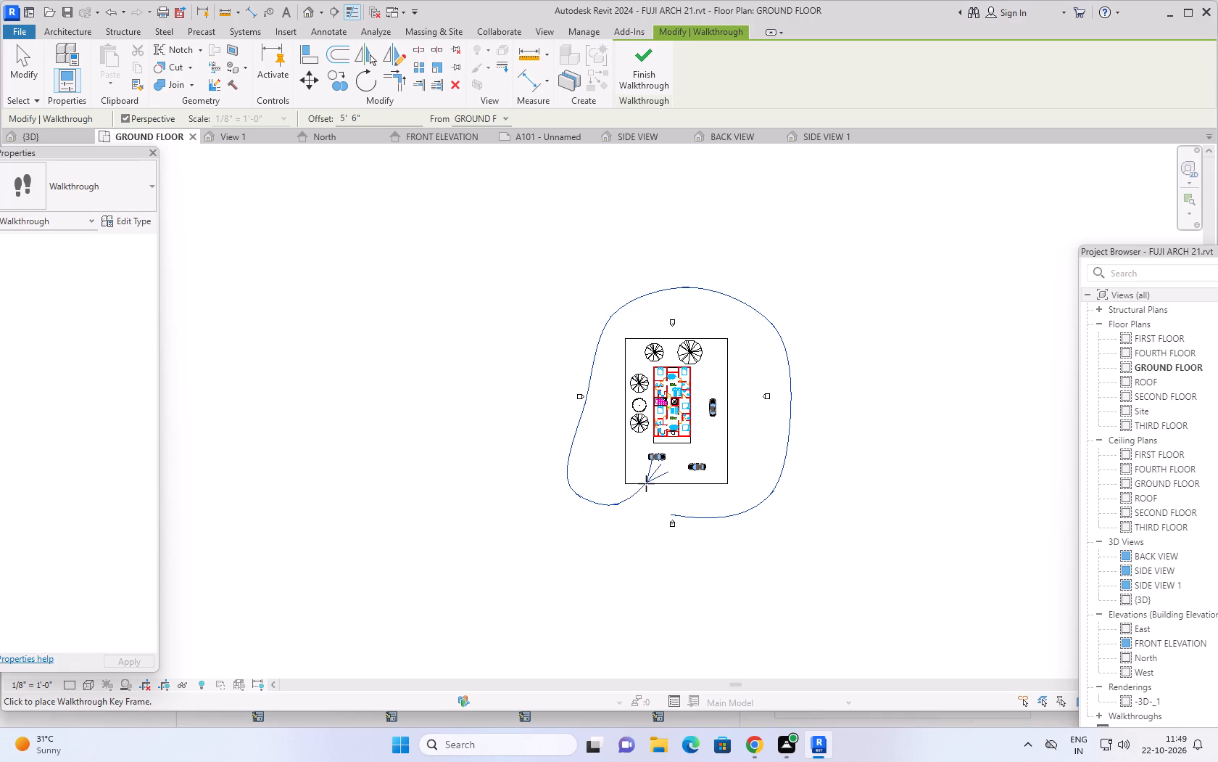
left_click(664, 451)
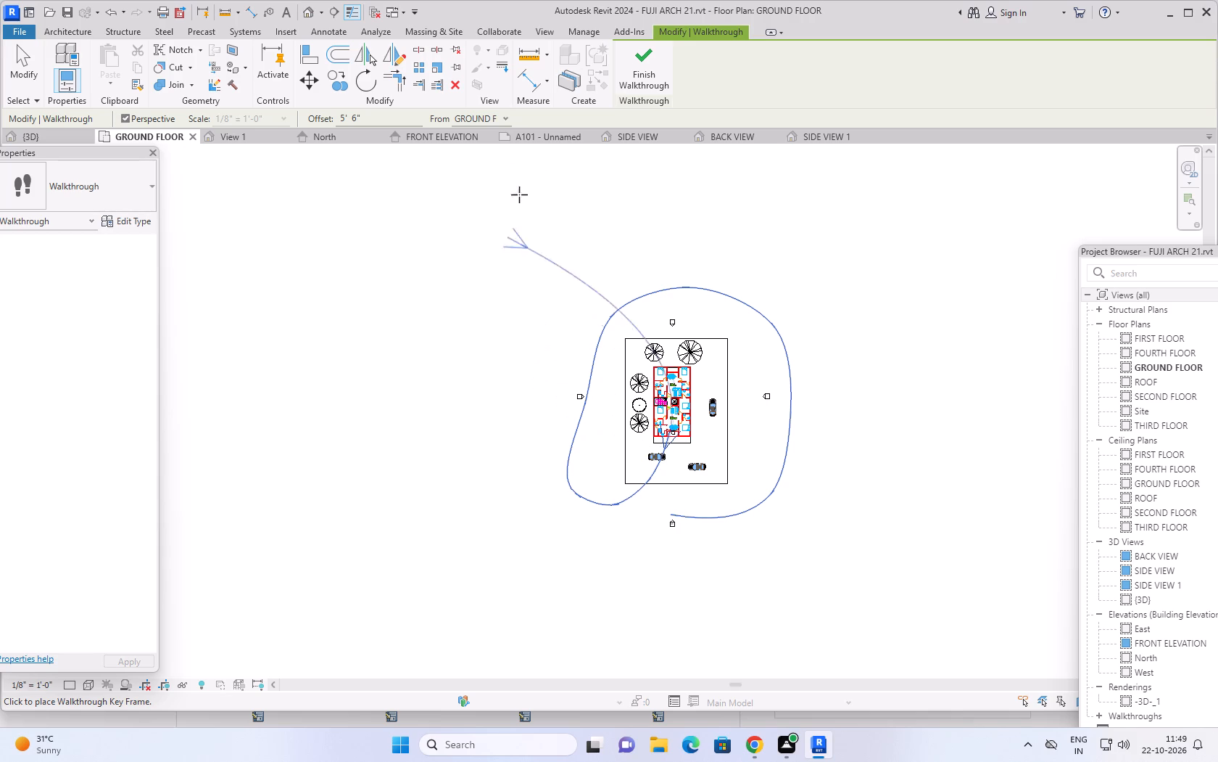
left_click(639, 64)
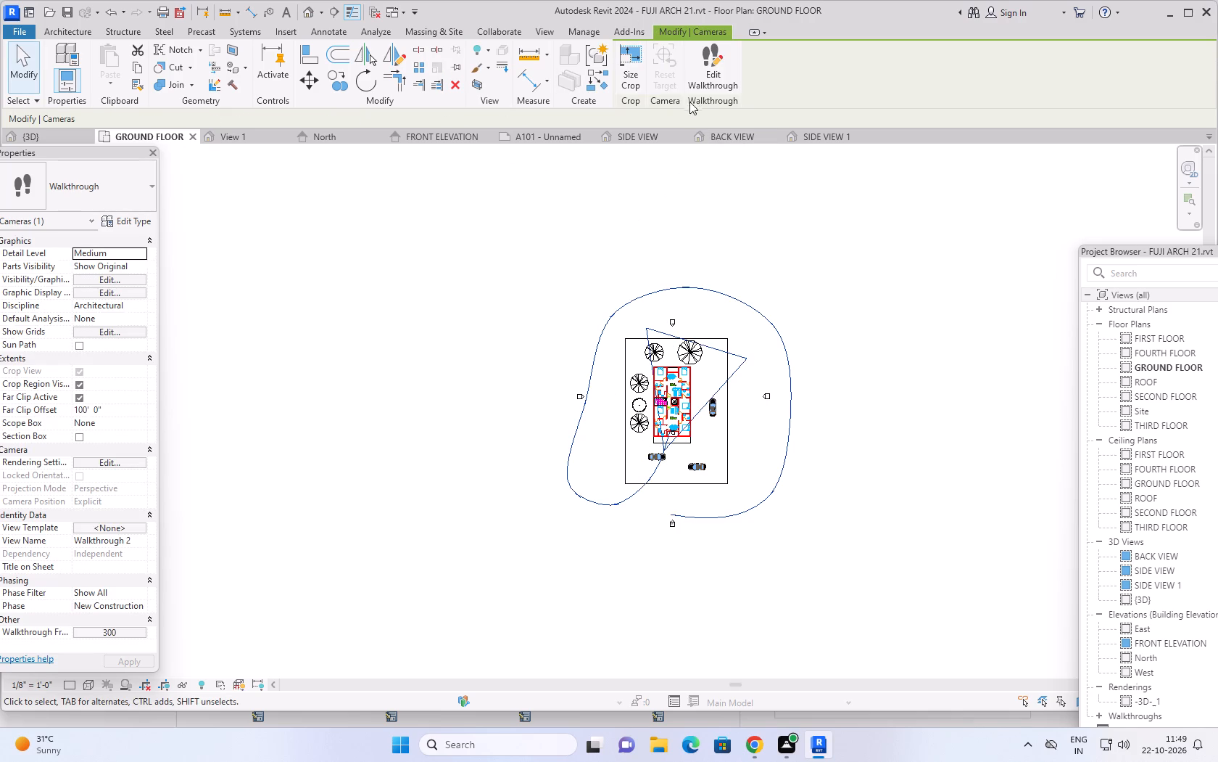
Edit the walkthrough and aim the camera at the building at the last key frame and the one on the site's front boundary.
left_click(705, 70)
scroll(671, 428, "up", 3)
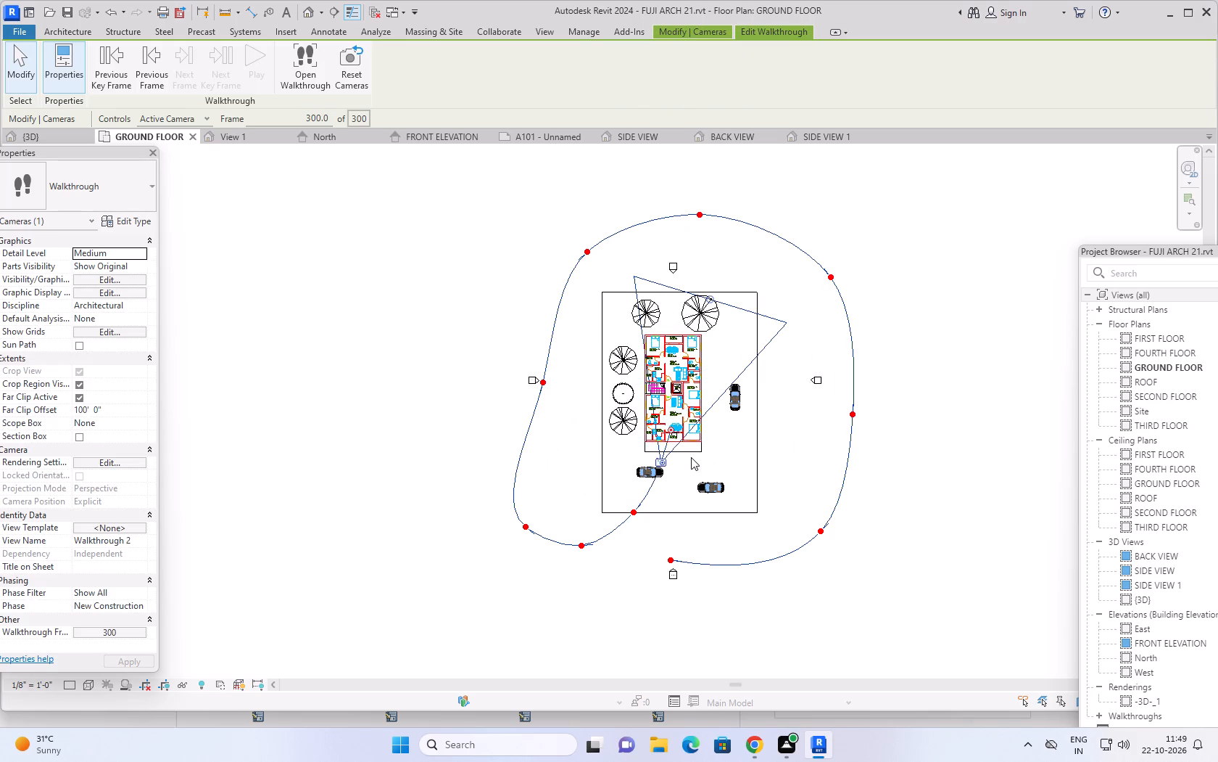
left_click(669, 429)
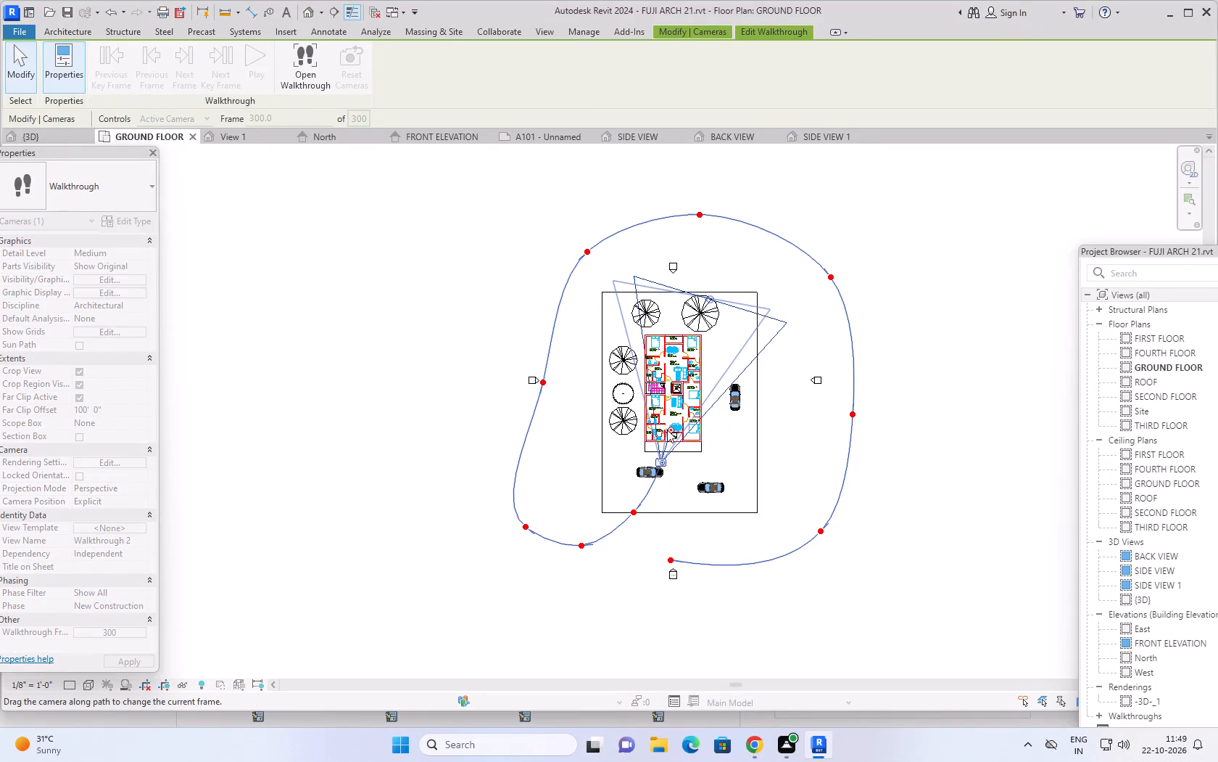
left_click_drag(663, 462, 636, 504)
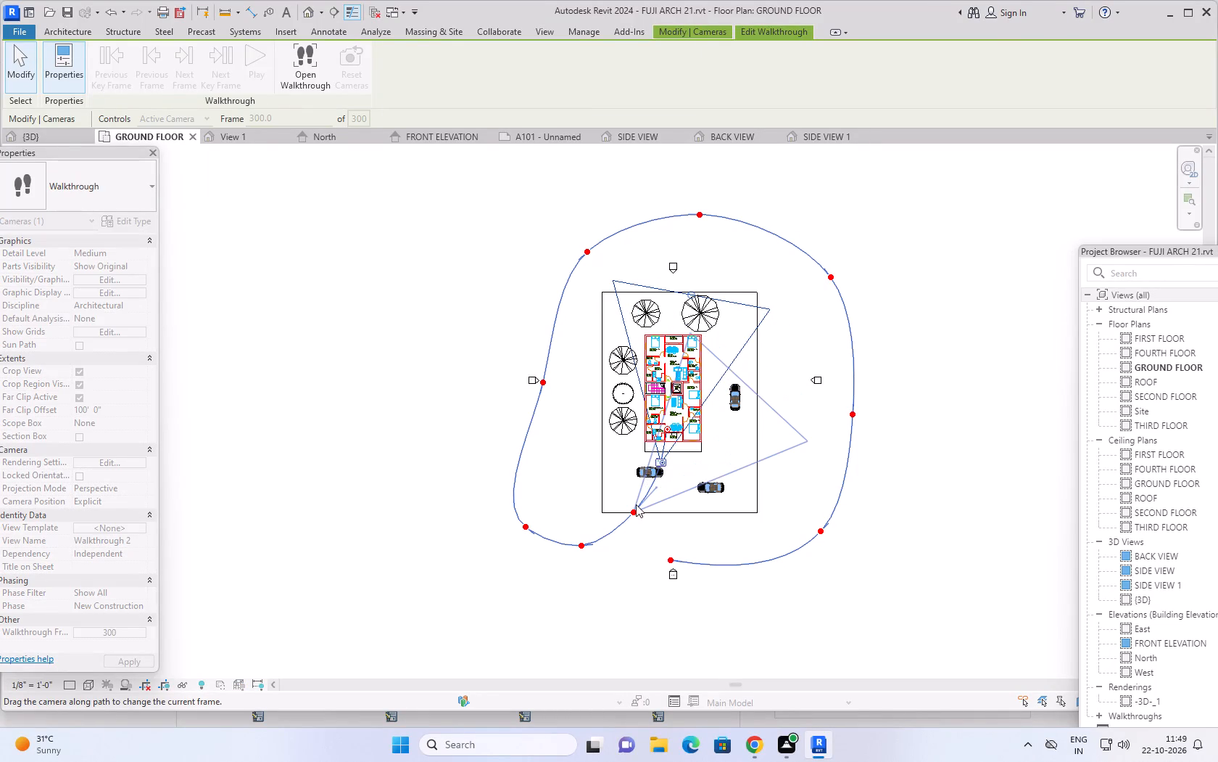
left_click_drag(636, 504, 634, 510)
left_click_drag(657, 486, 636, 489)
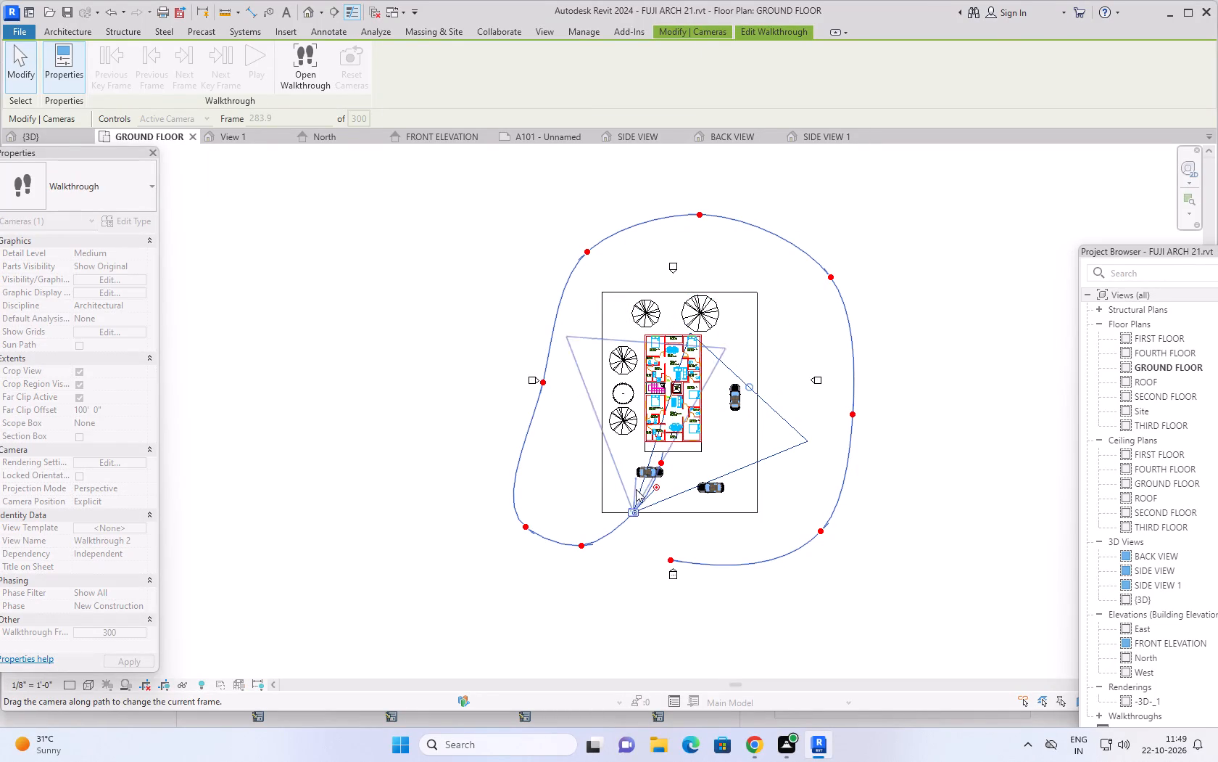
left_click_drag(636, 489, 639, 496)
Turn the camera toward the building at the two key frames outside the site's tree-side front corner.
left_click_drag(632, 512, 597, 538)
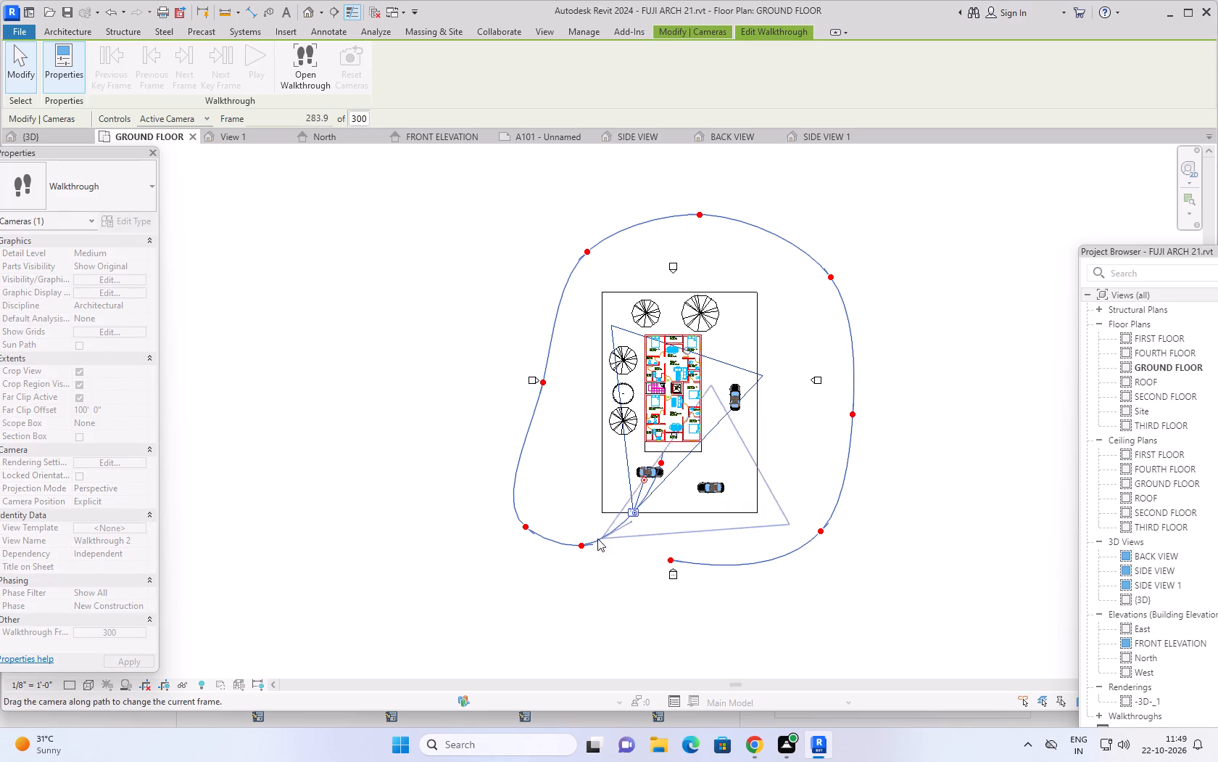
left_click_drag(597, 538, 580, 542)
left_click_drag(616, 539, 595, 501)
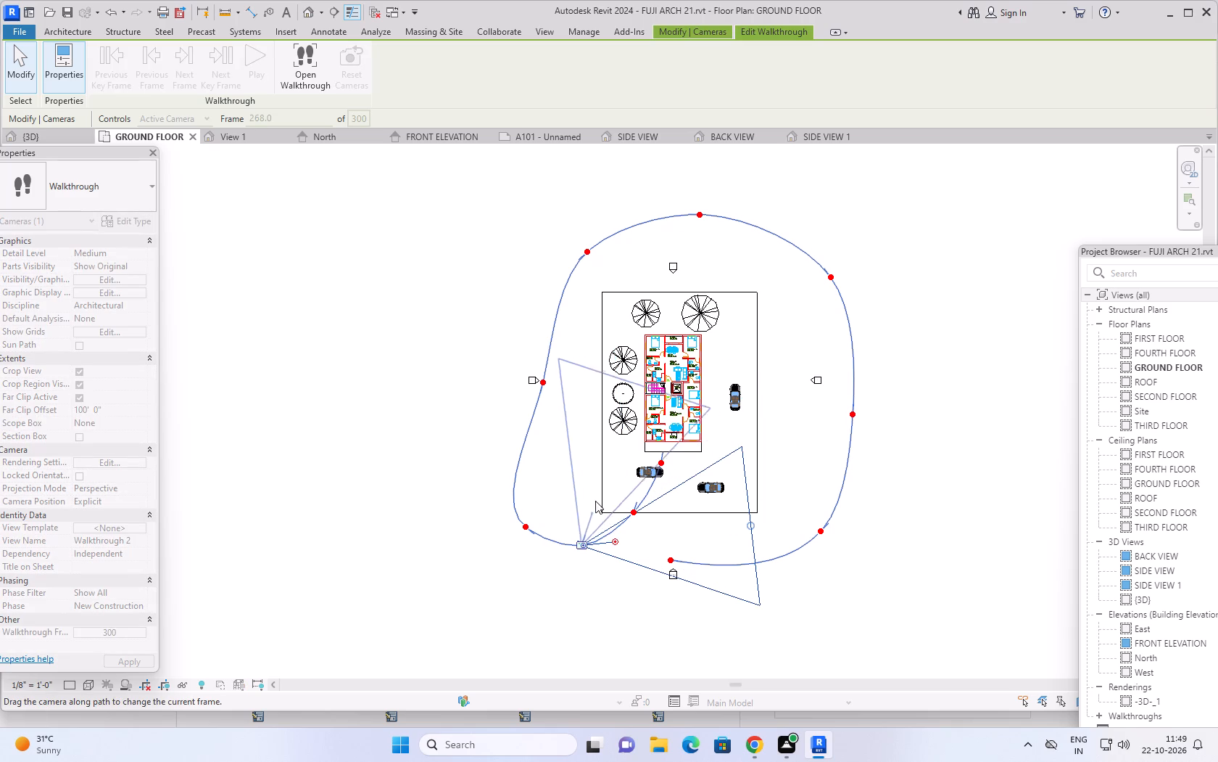
left_click_drag(595, 501, 596, 517)
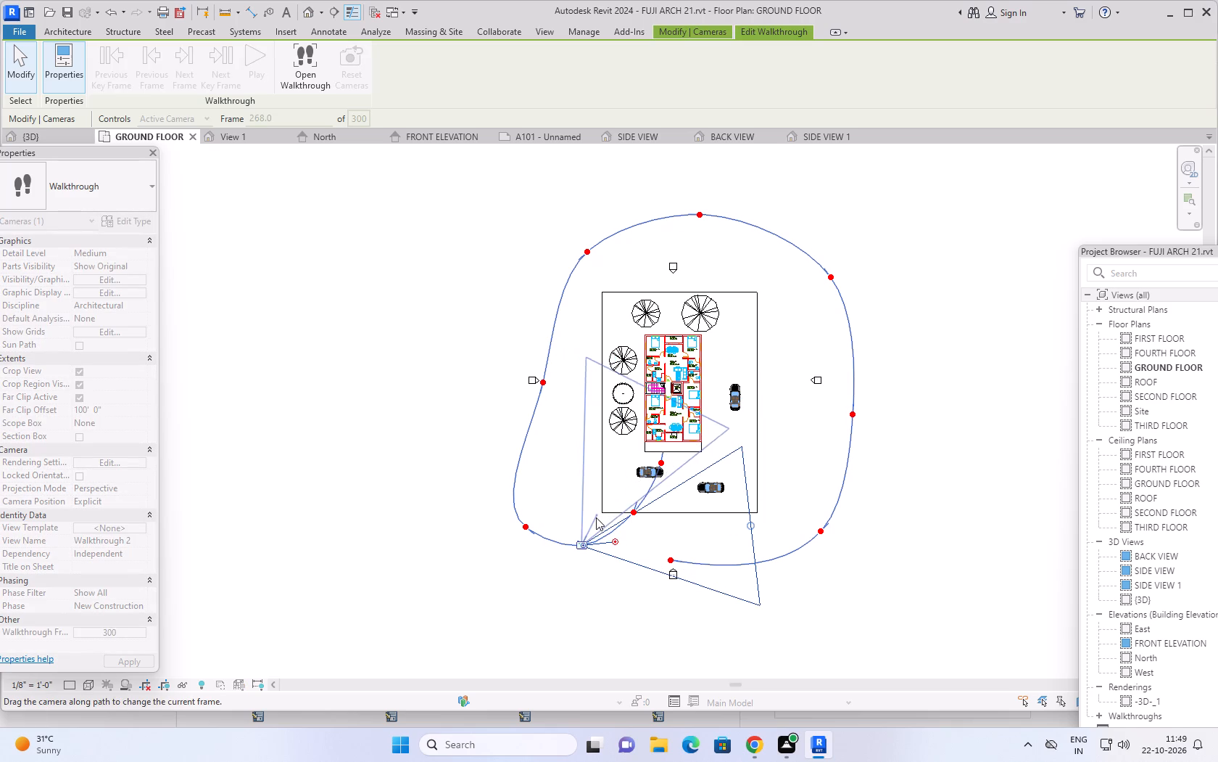
left_click_drag(596, 517, 597, 522)
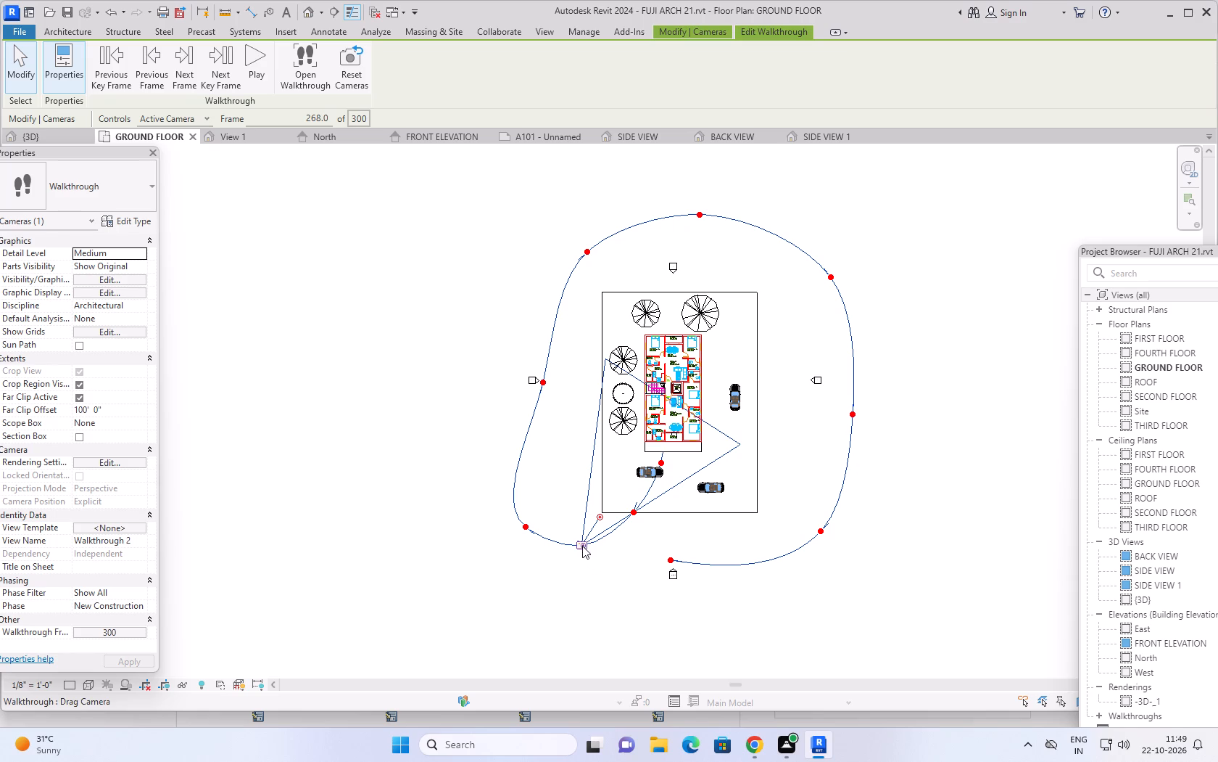
left_click_drag(582, 546, 523, 526)
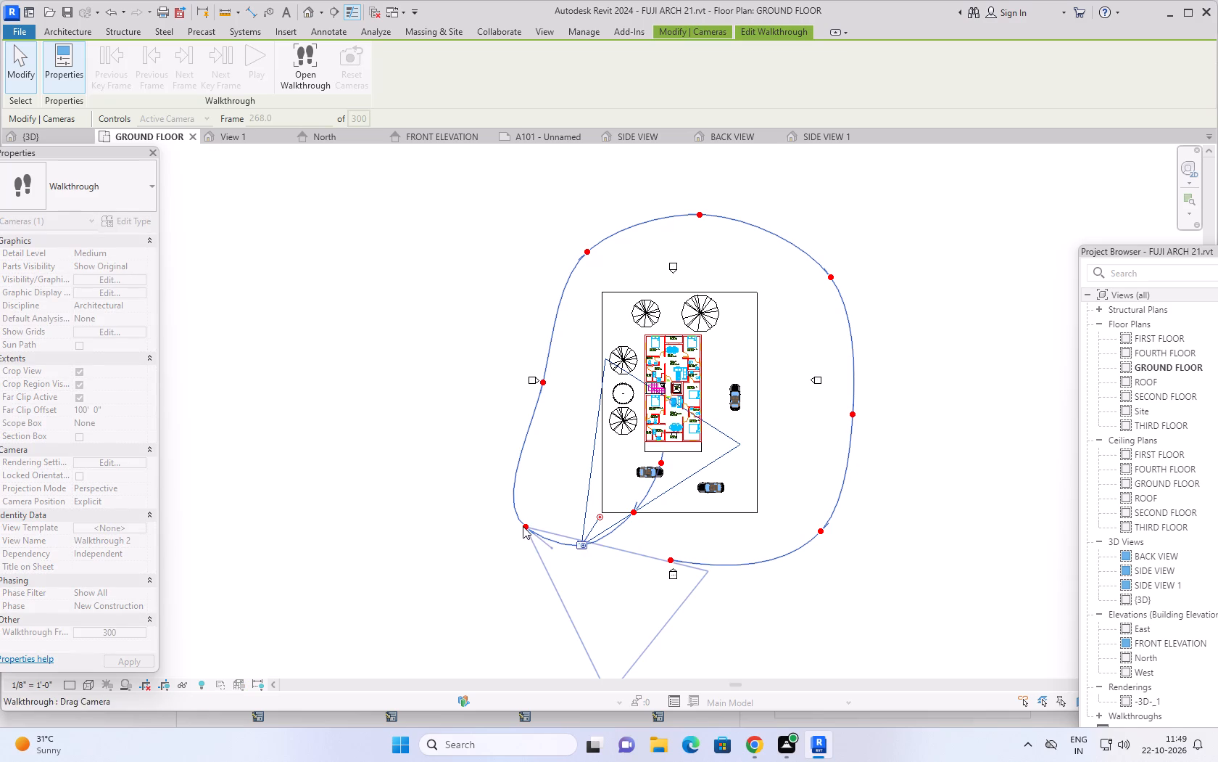
left_click_drag(550, 549, 619, 471)
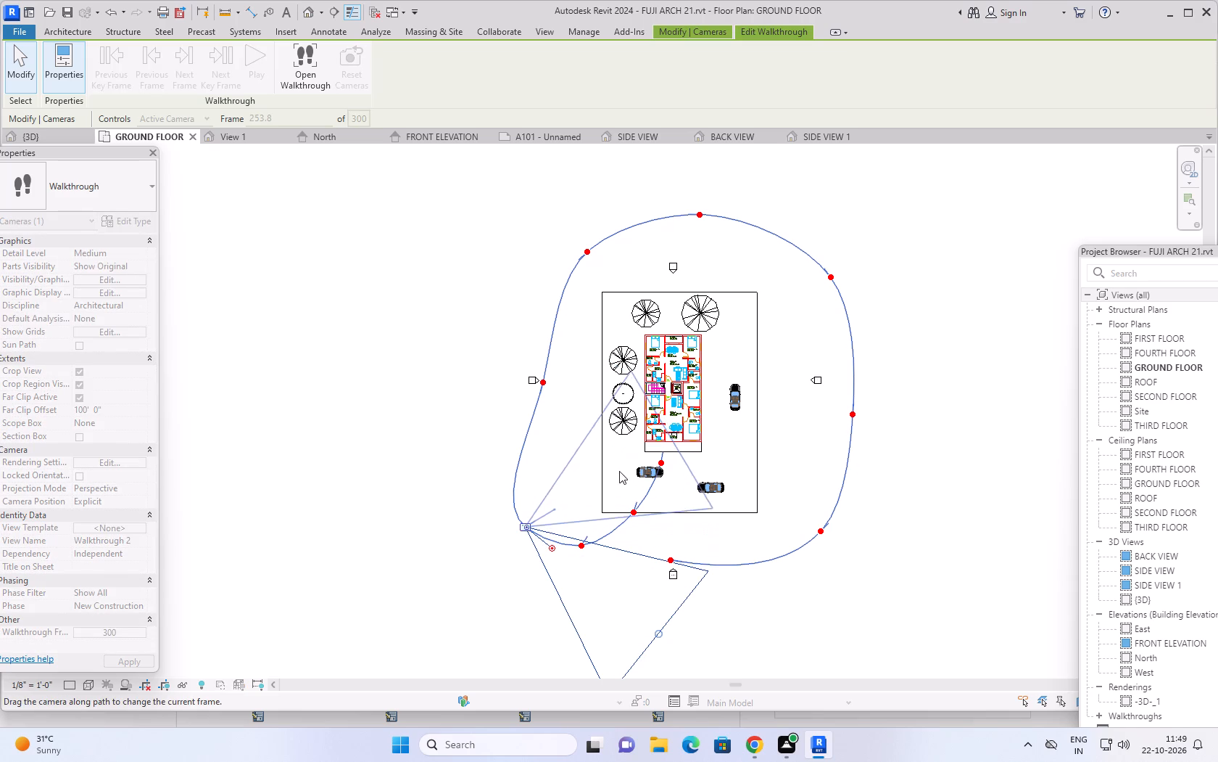
left_click_drag(619, 471, 624, 451)
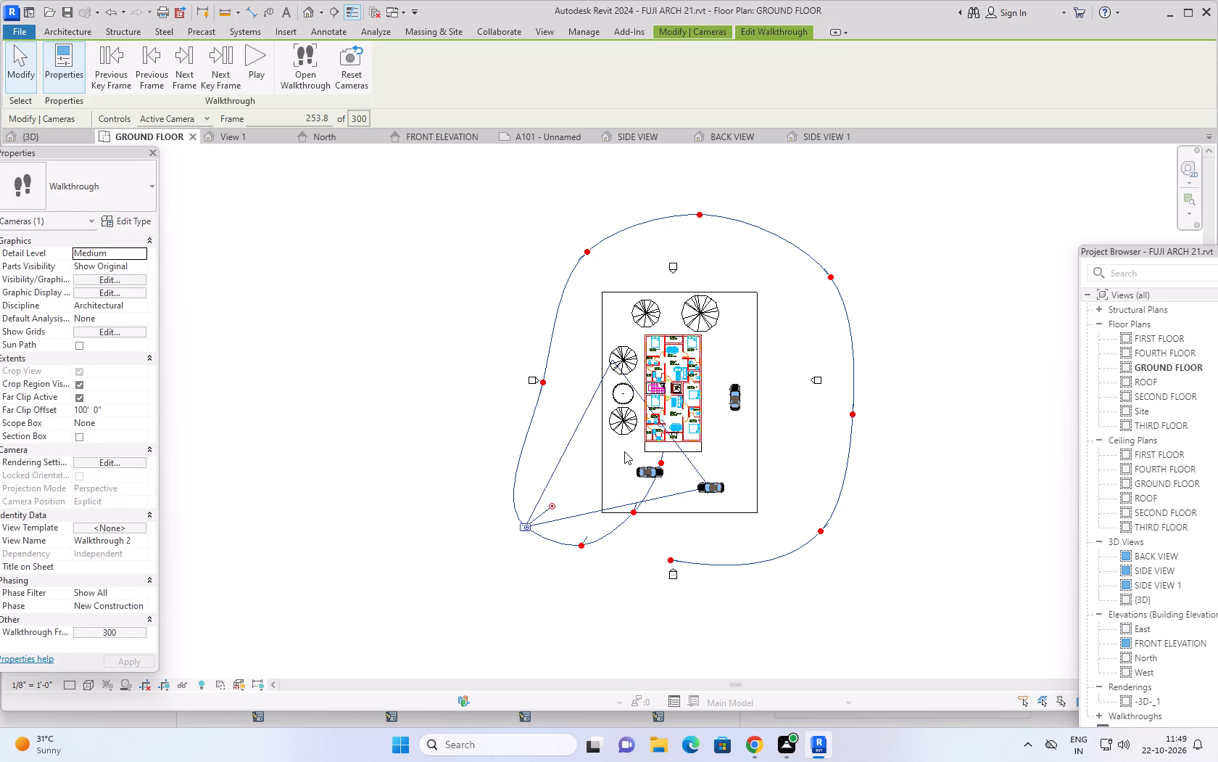
Move the camera to the key frame midway along the tree side and turn it toward the building.
left_click_drag(527, 525, 502, 438)
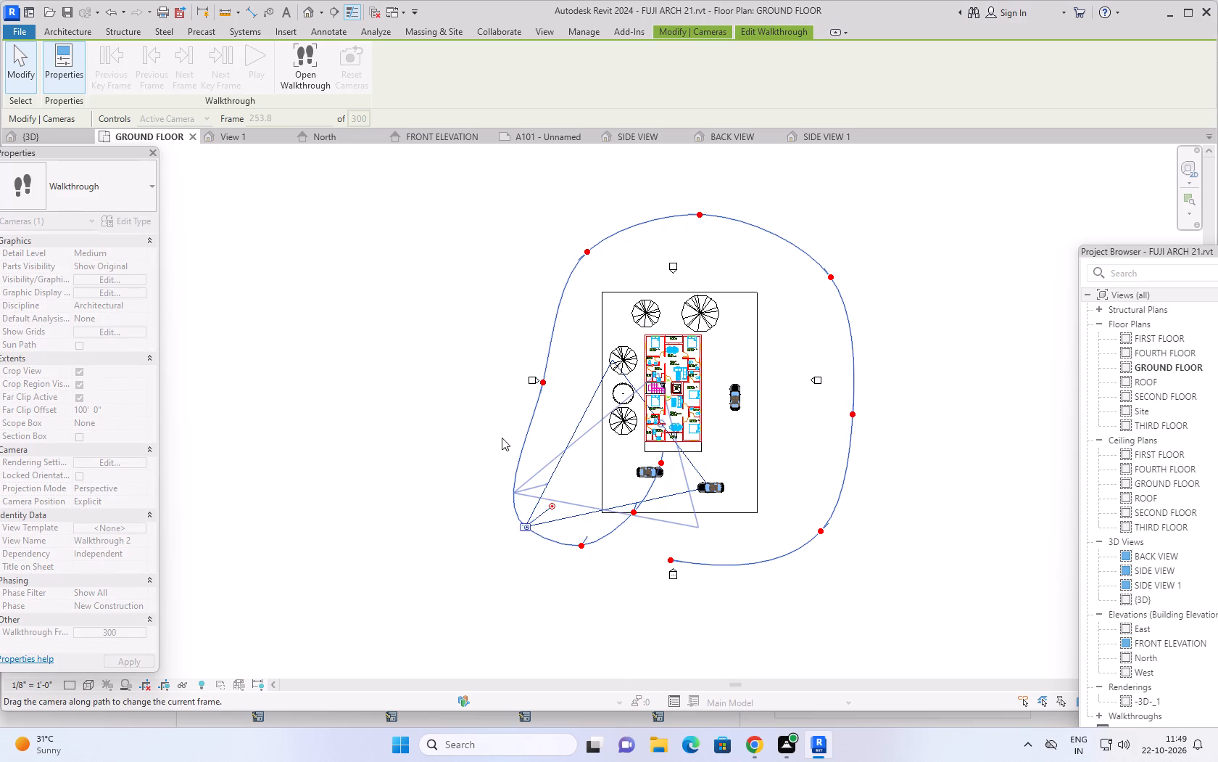
left_click_drag(502, 438, 545, 381)
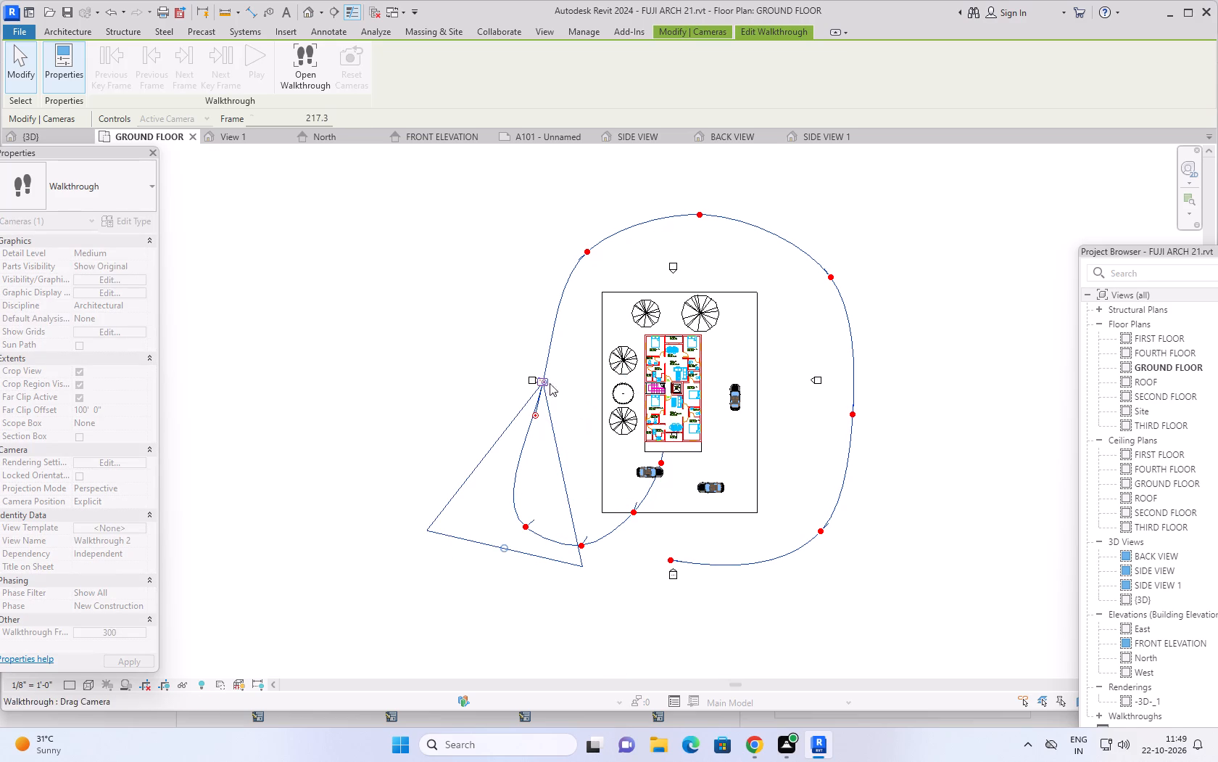
left_click_drag(536, 417, 652, 409)
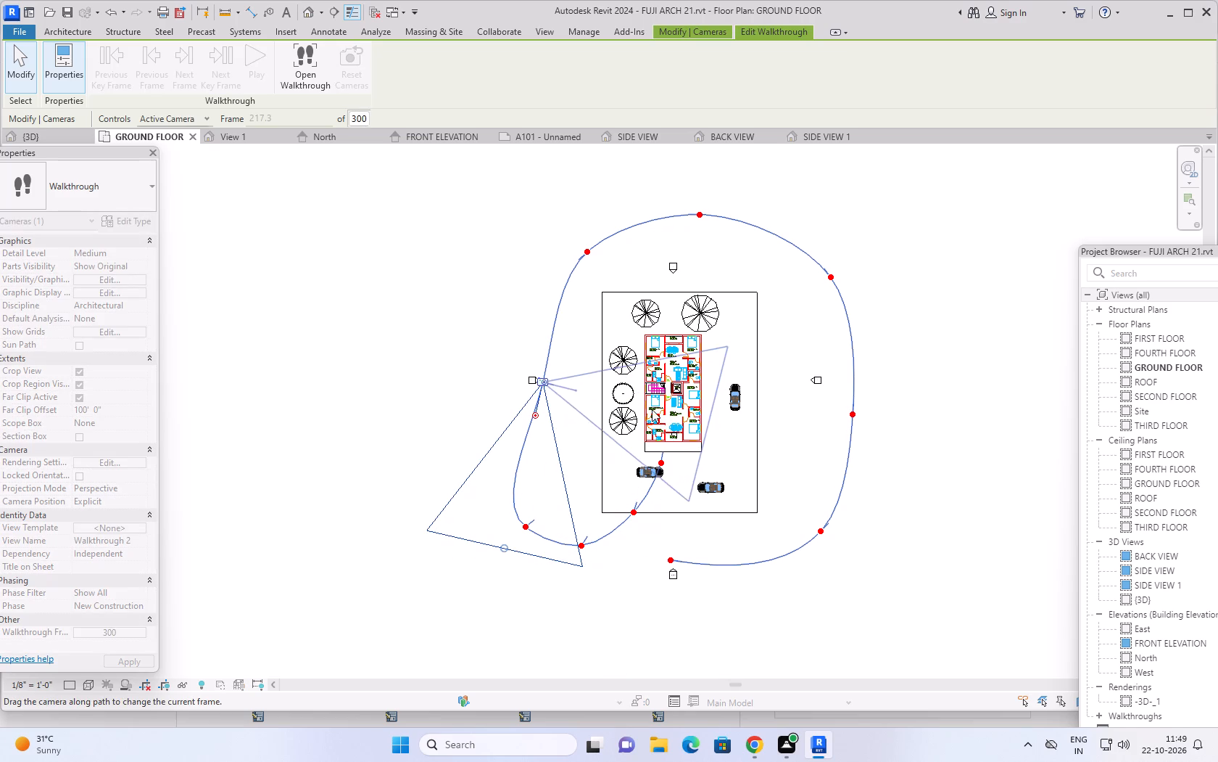
left_click_drag(652, 409, 691, 405)
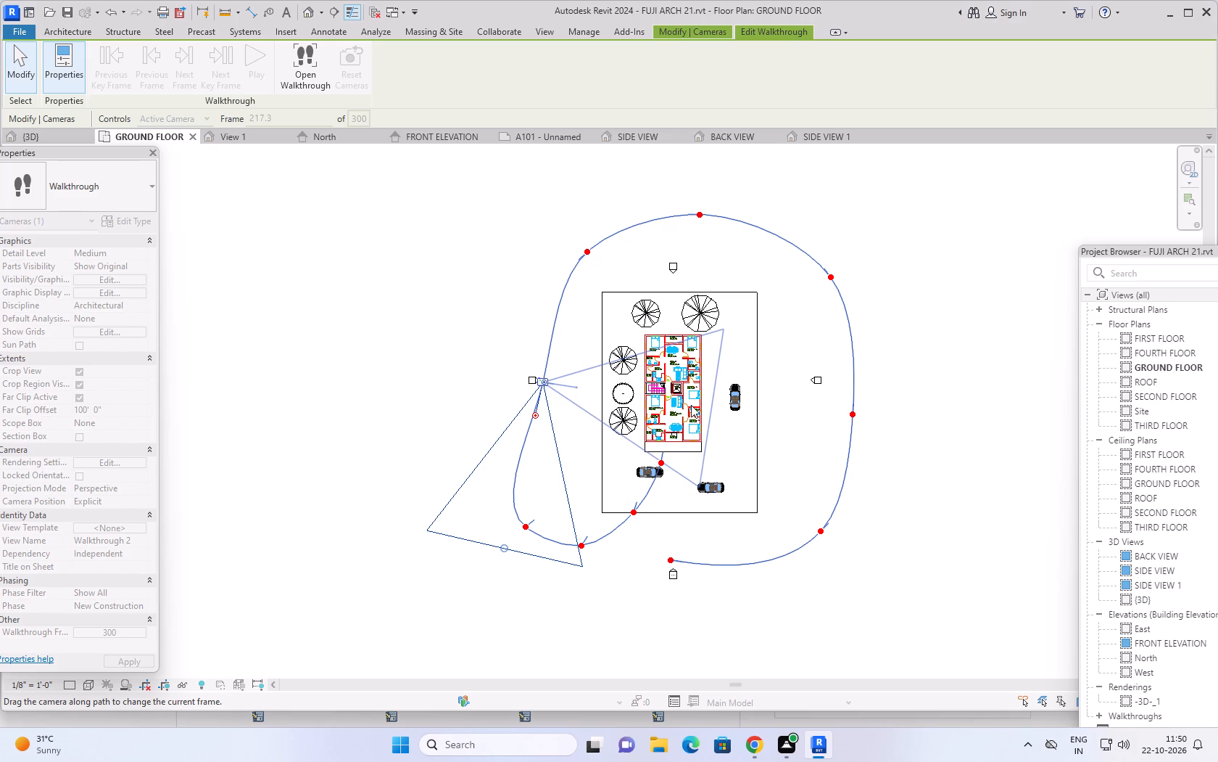
left_click_drag(691, 405, 690, 434)
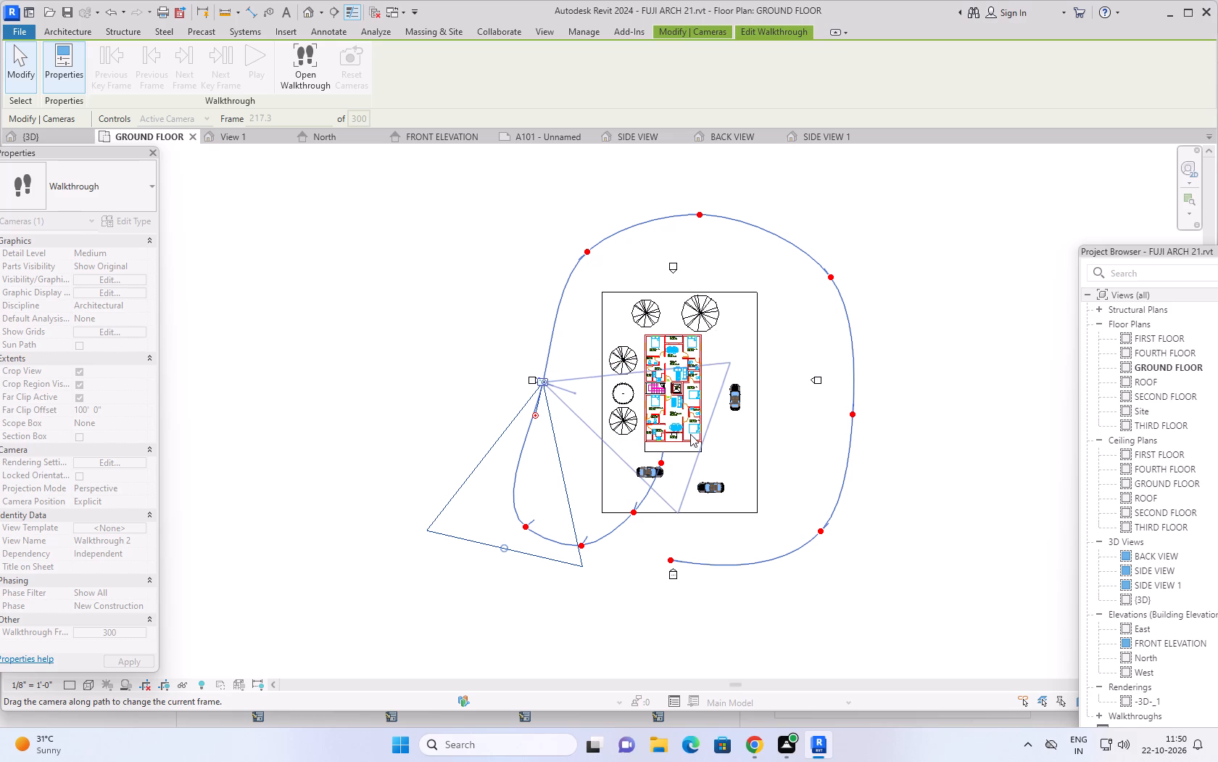
left_click_drag(690, 434, 690, 435)
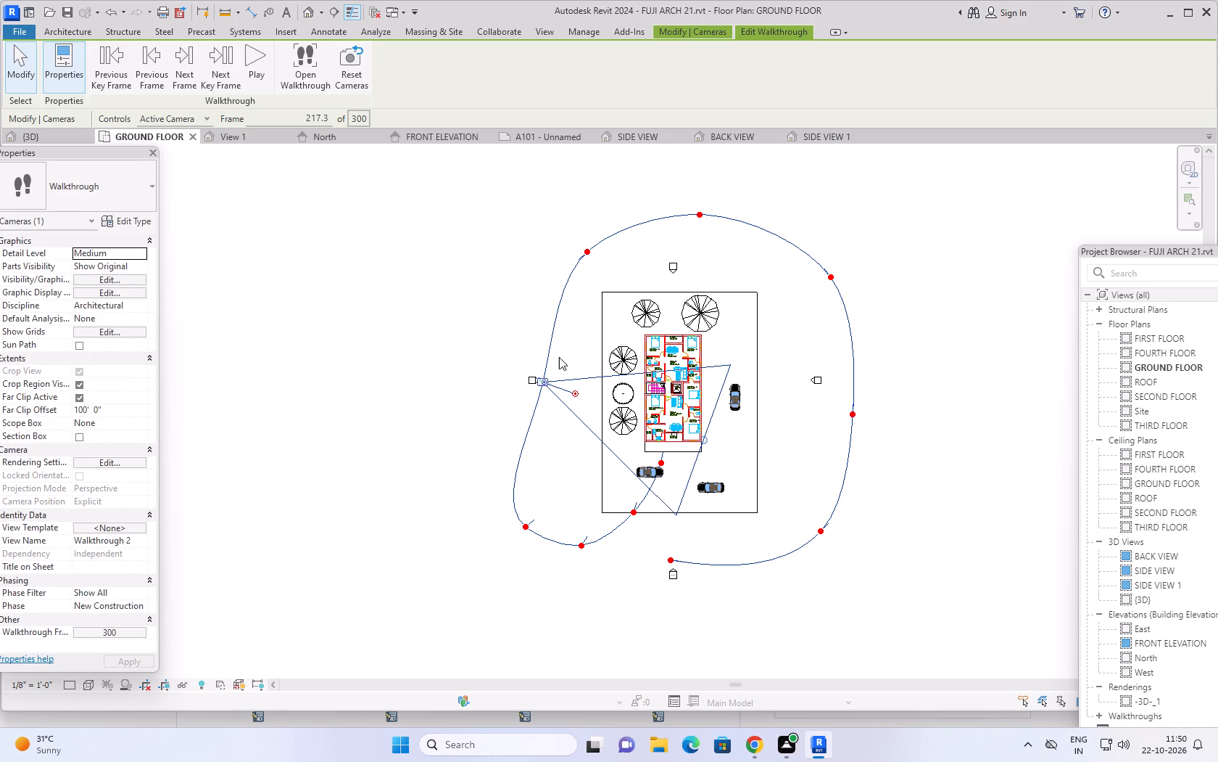
Move the camera to the key frames at the site's tree-side rear corner and behind the building, turning it toward the building at each.
left_click_drag(540, 383, 581, 259)
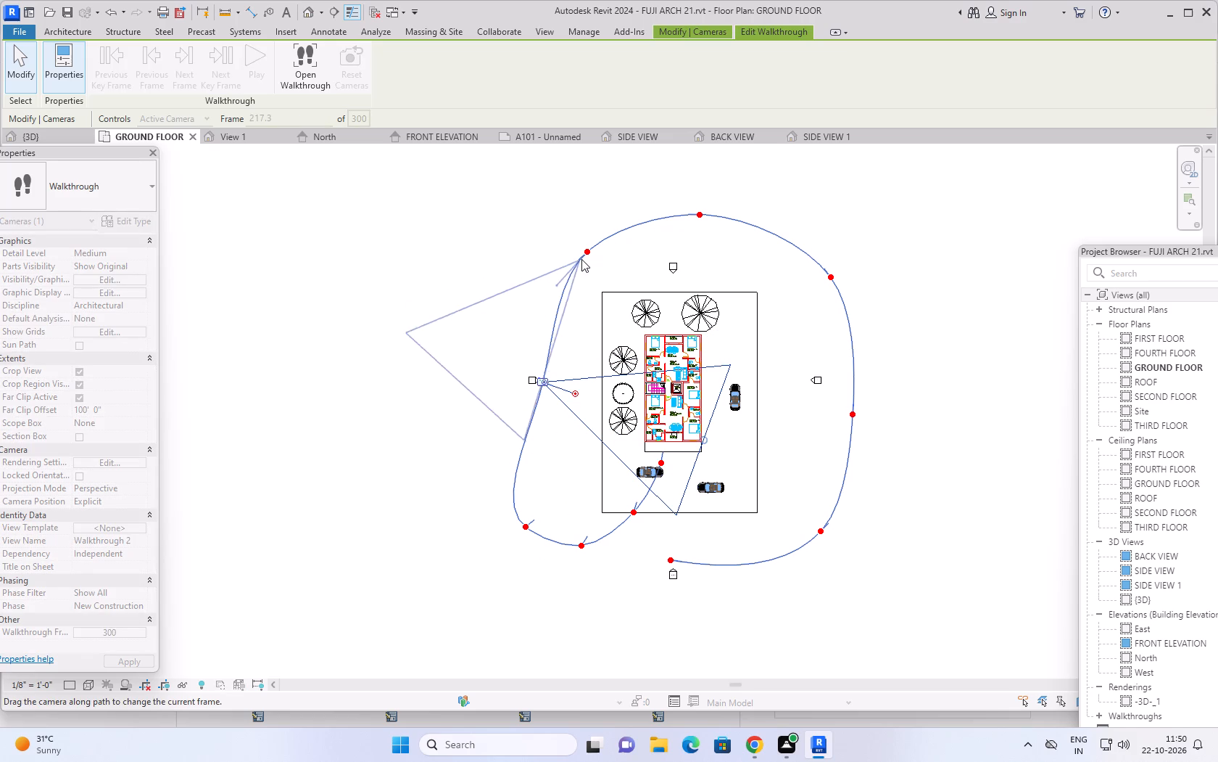
left_click_drag(581, 259, 589, 253)
left_click_drag(563, 275, 568, 279)
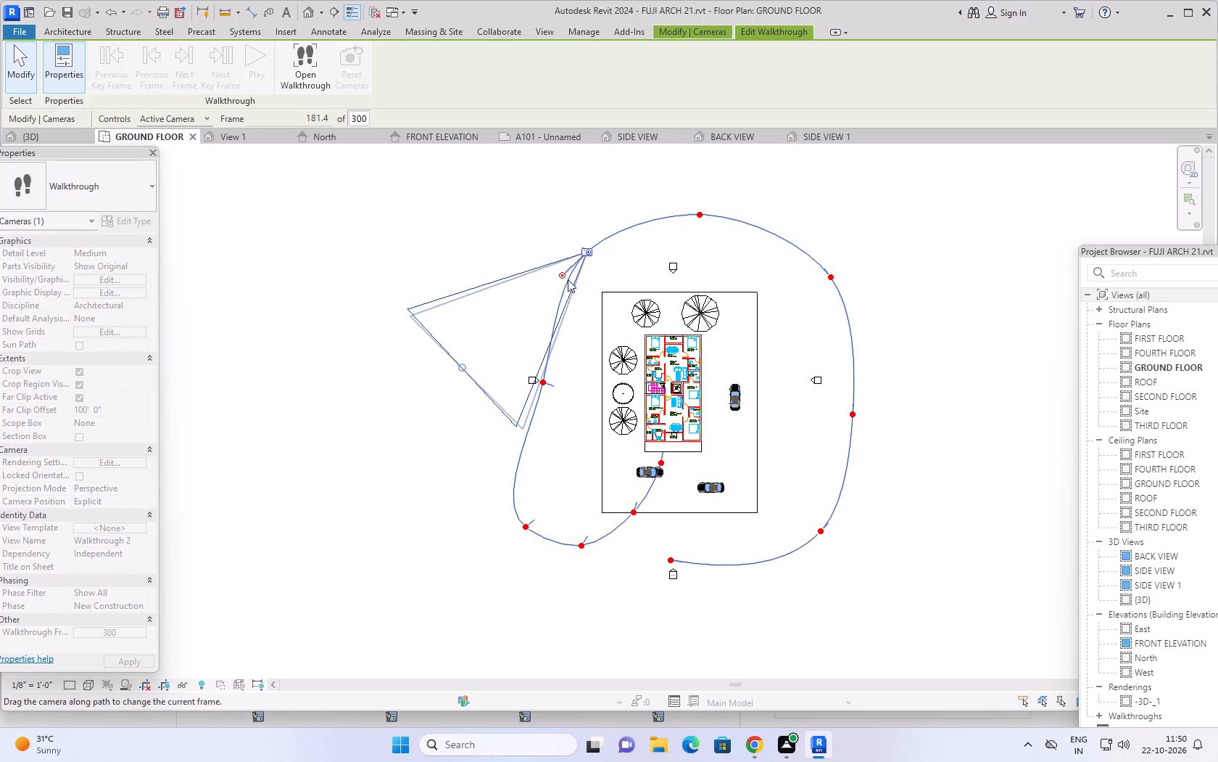
left_click_drag(568, 279, 623, 311)
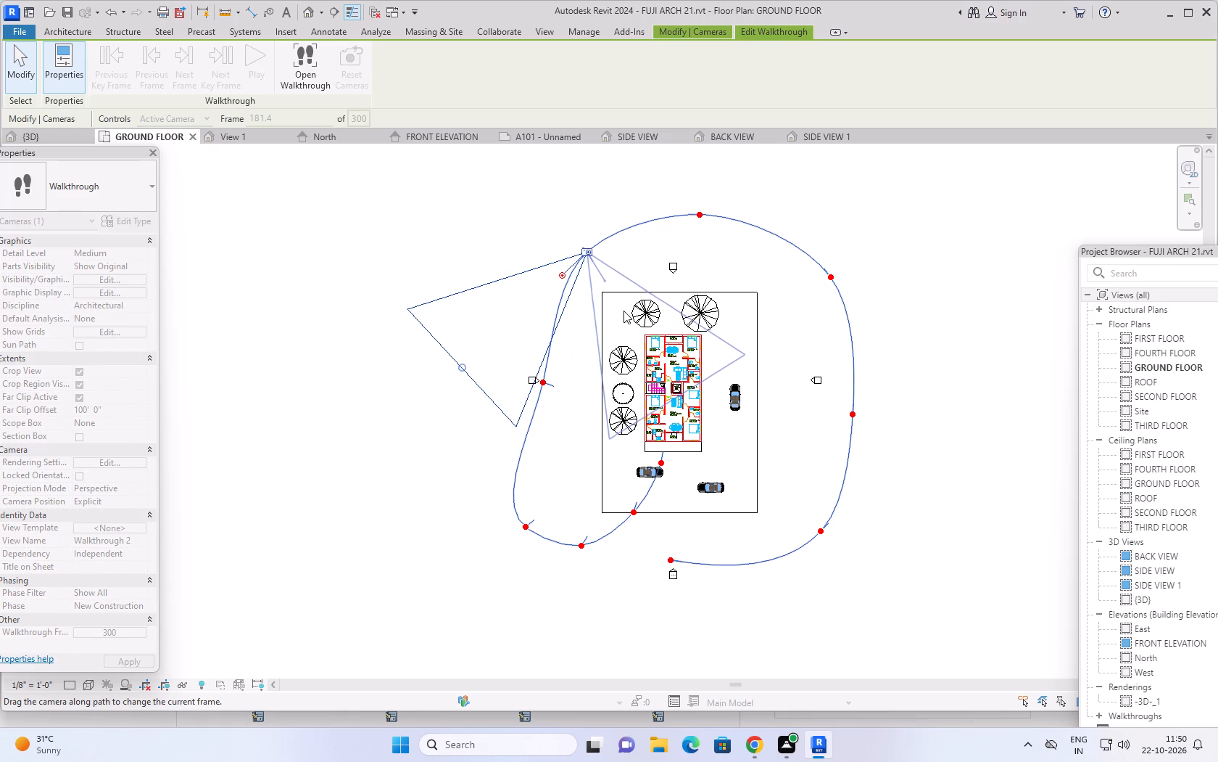
left_click_drag(623, 311, 623, 311)
left_click_drag(587, 252, 643, 236)
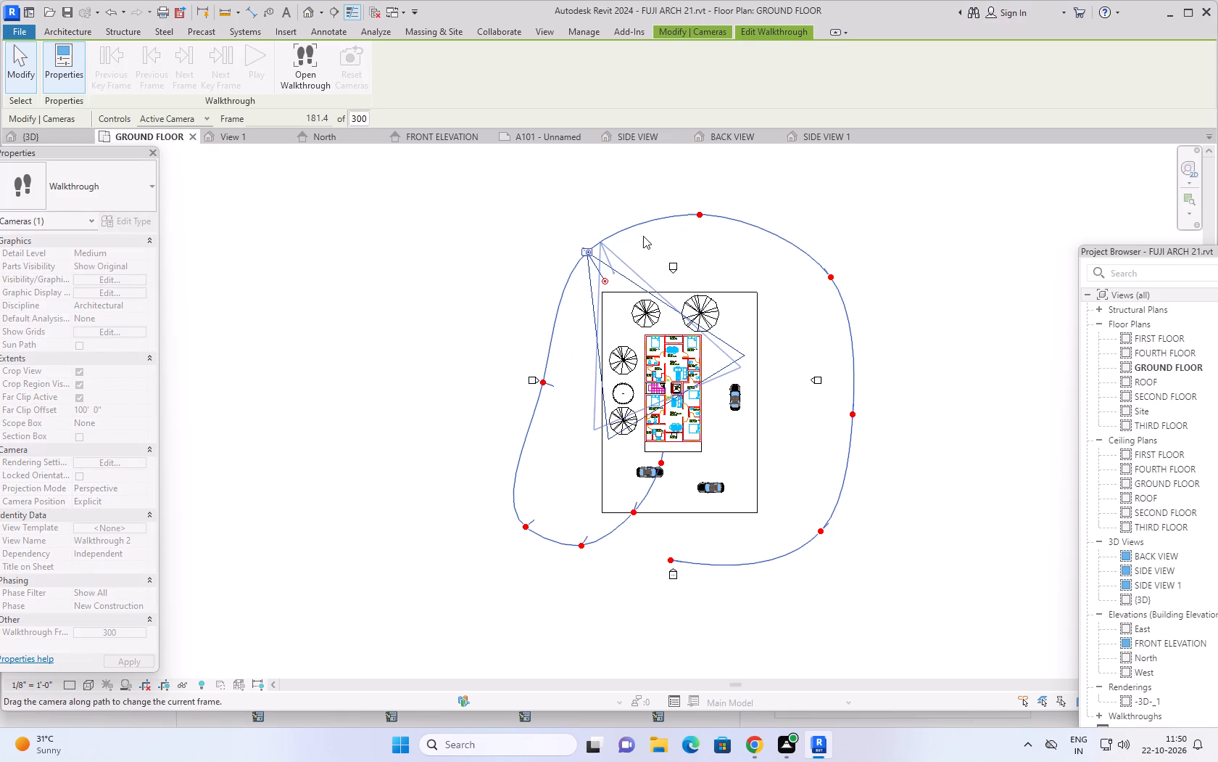
left_click_drag(643, 236, 700, 215)
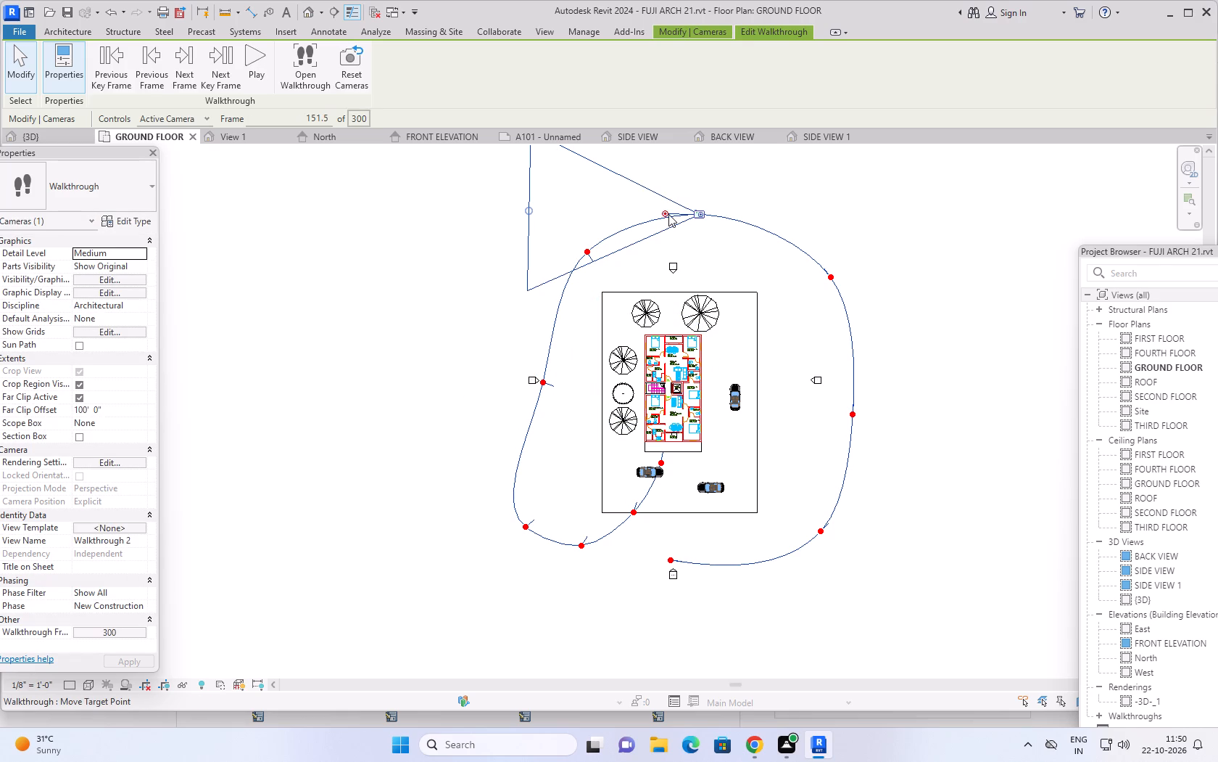
left_click_drag(663, 211, 693, 283)
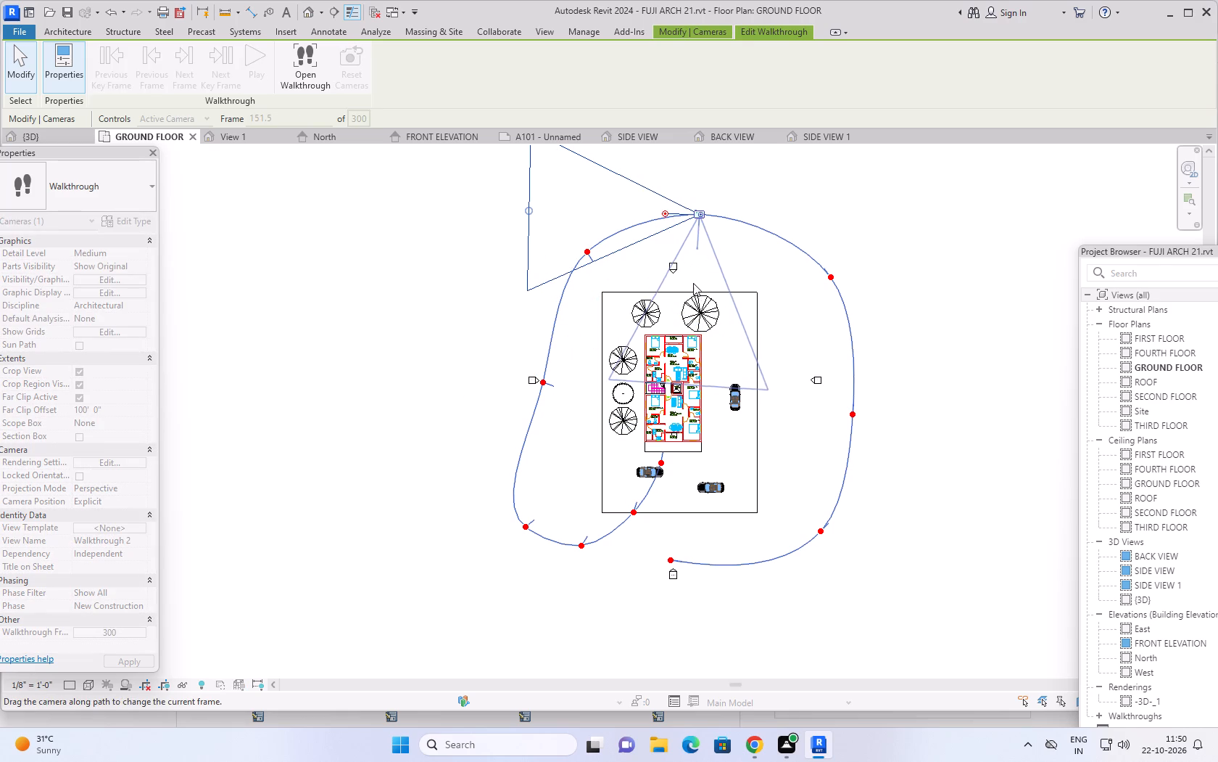
left_click_drag(693, 283, 689, 290)
Move the camera to the key frames at the site's car-side rear corner and midway along the car side, aiming it at the building at each.
left_click_drag(700, 215, 768, 257)
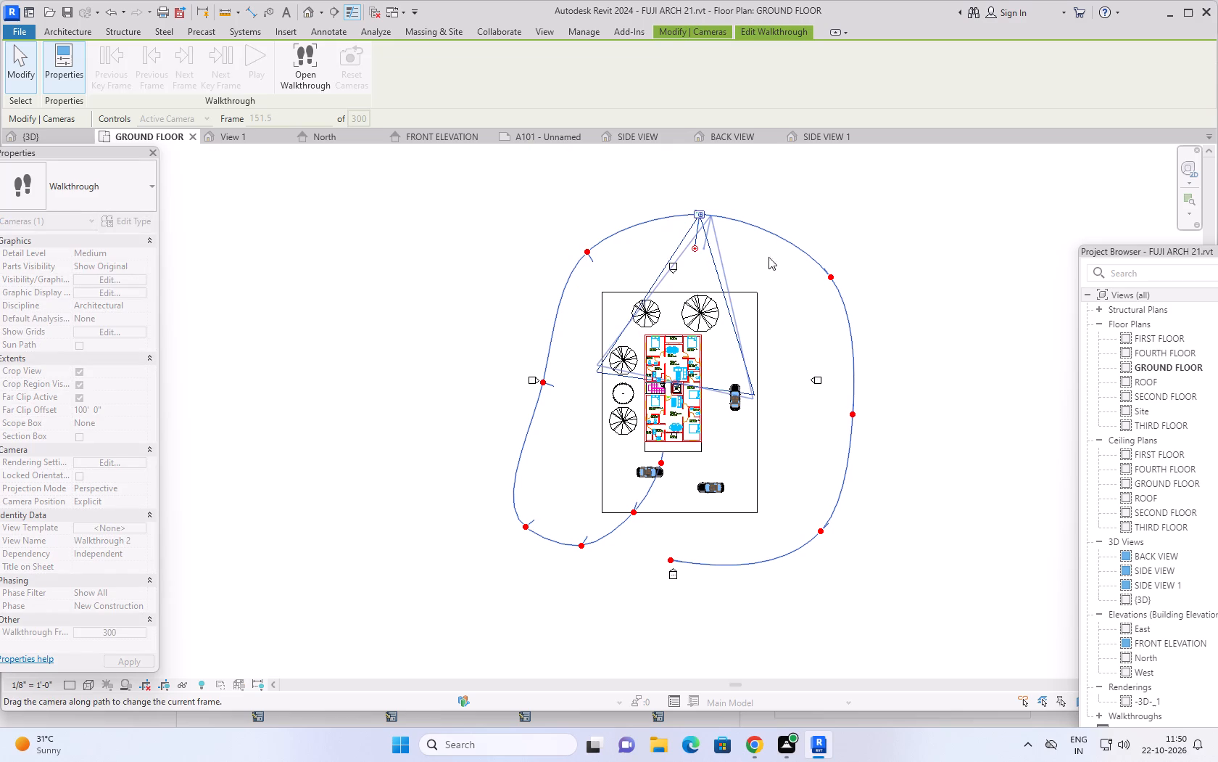
left_click_drag(768, 257, 829, 277)
left_click_drag(812, 250, 808, 276)
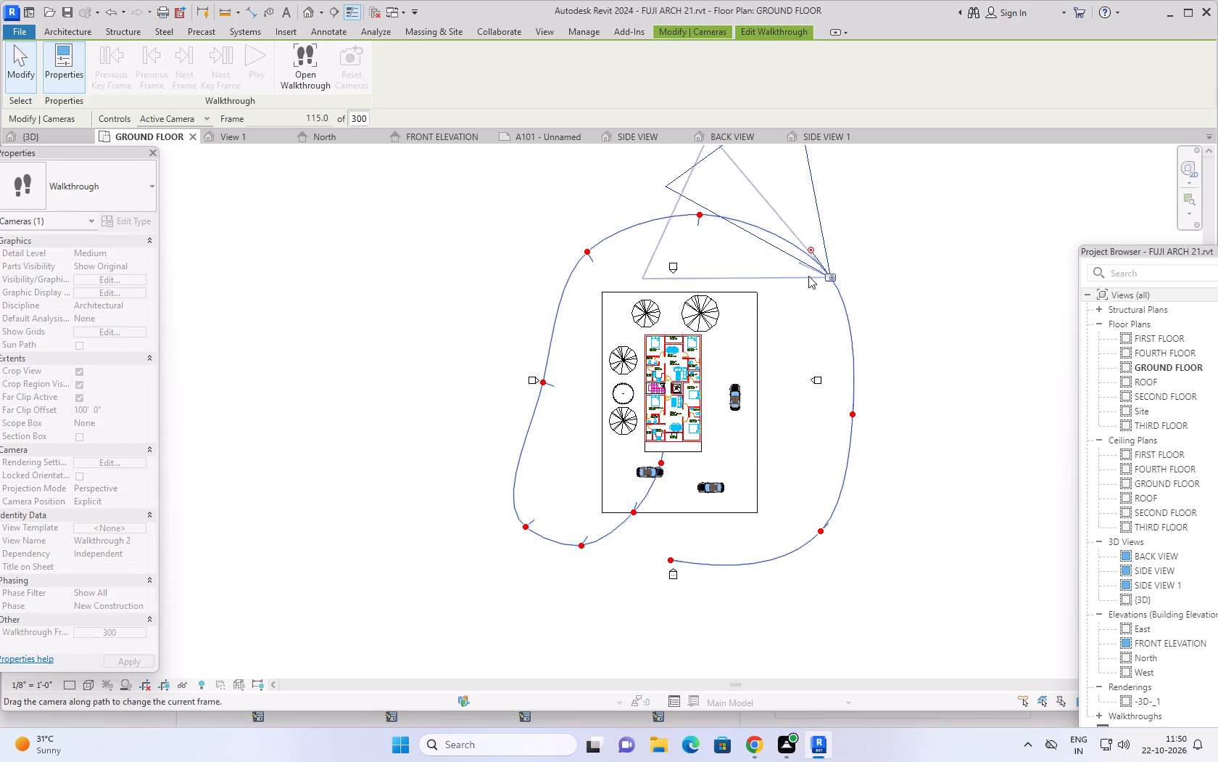
left_click_drag(808, 276, 808, 306)
left_click_drag(832, 278, 842, 369)
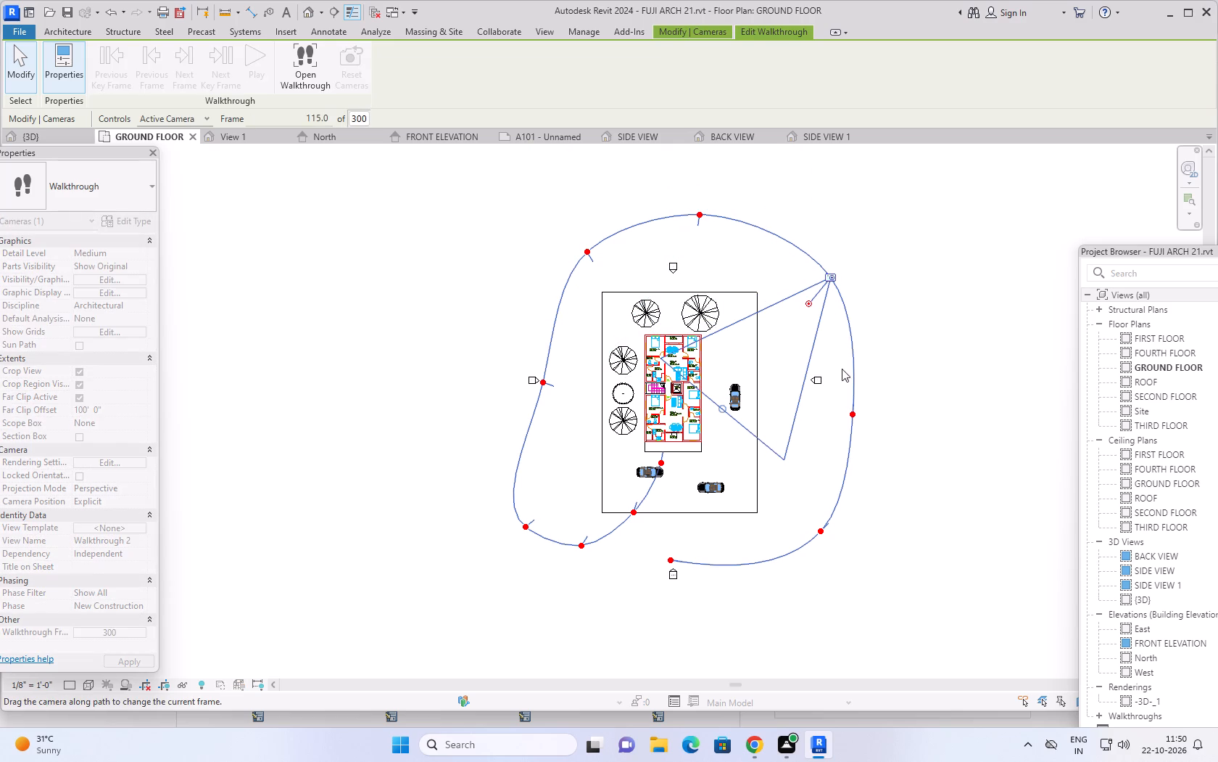
left_click_drag(842, 369, 850, 414)
left_click_drag(854, 380, 798, 431)
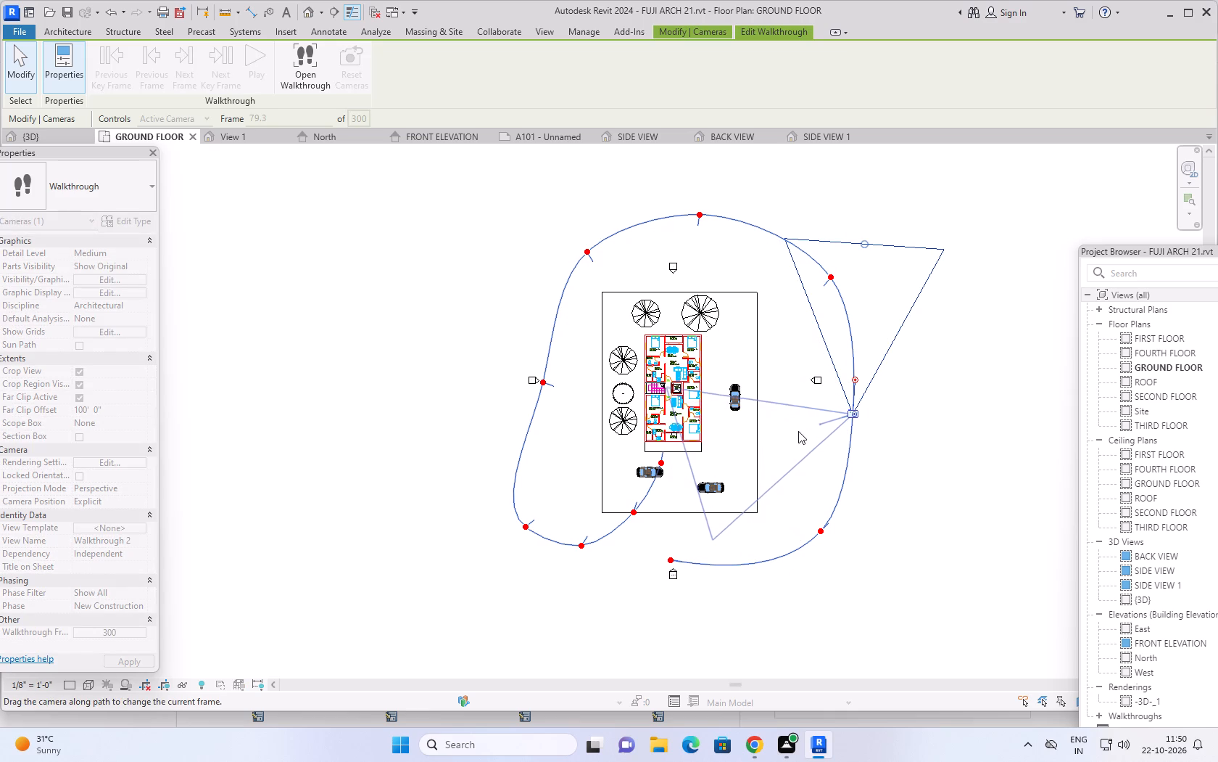
left_click_drag(798, 431, 765, 421)
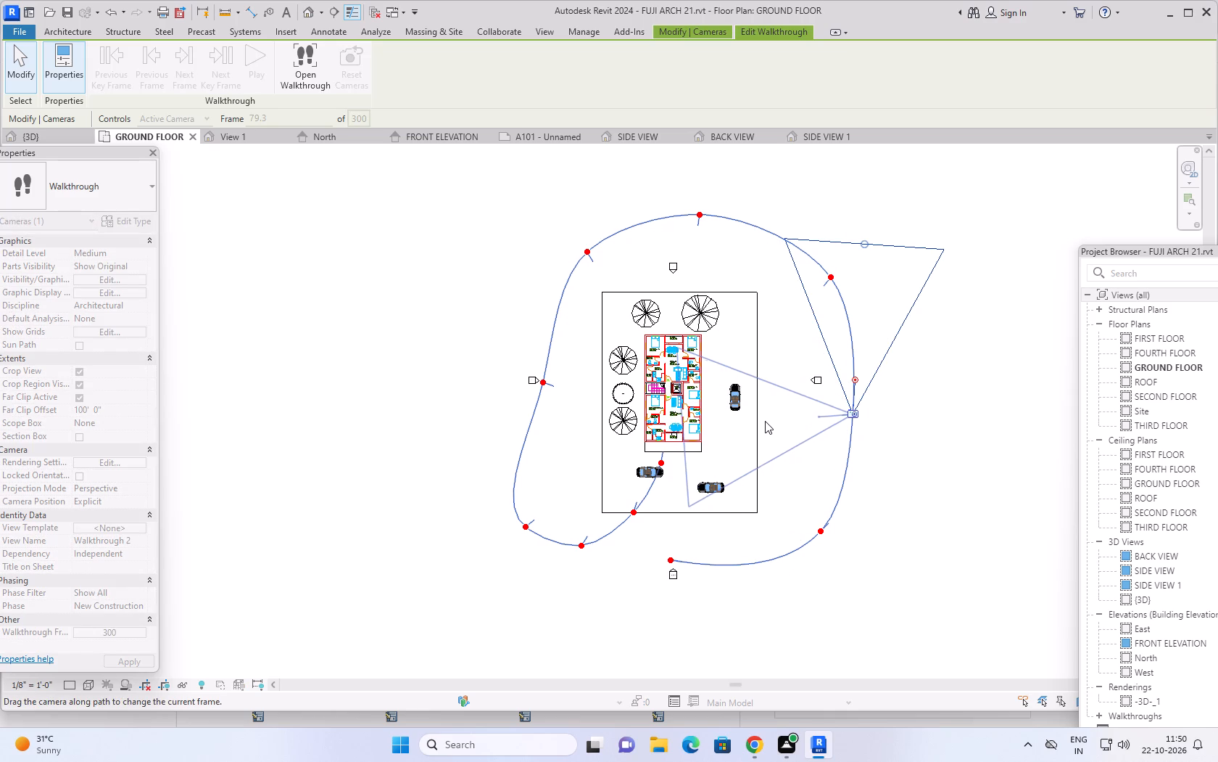
left_click_drag(765, 421, 765, 414)
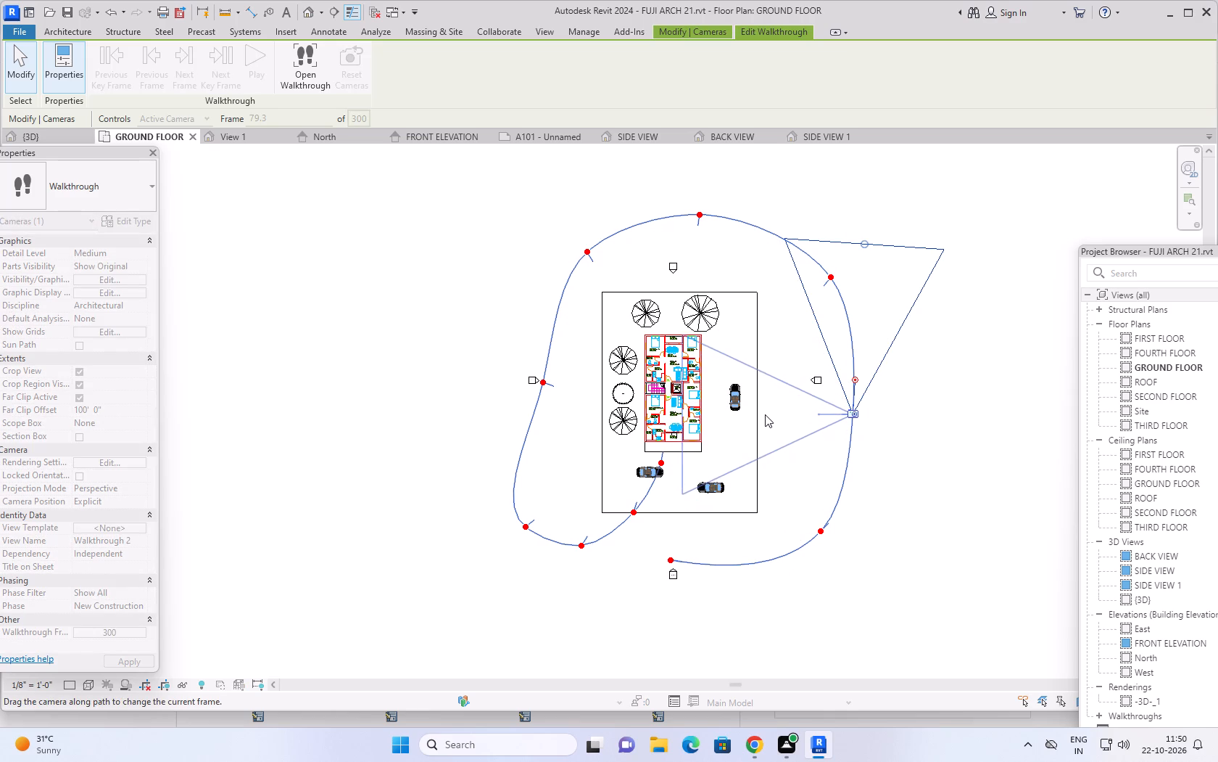
left_click_drag(765, 414, 768, 404)
Aim the camera at the building at the car-side front corner key frame and at the first key frame in front of the site.
left_click_drag(853, 413, 846, 470)
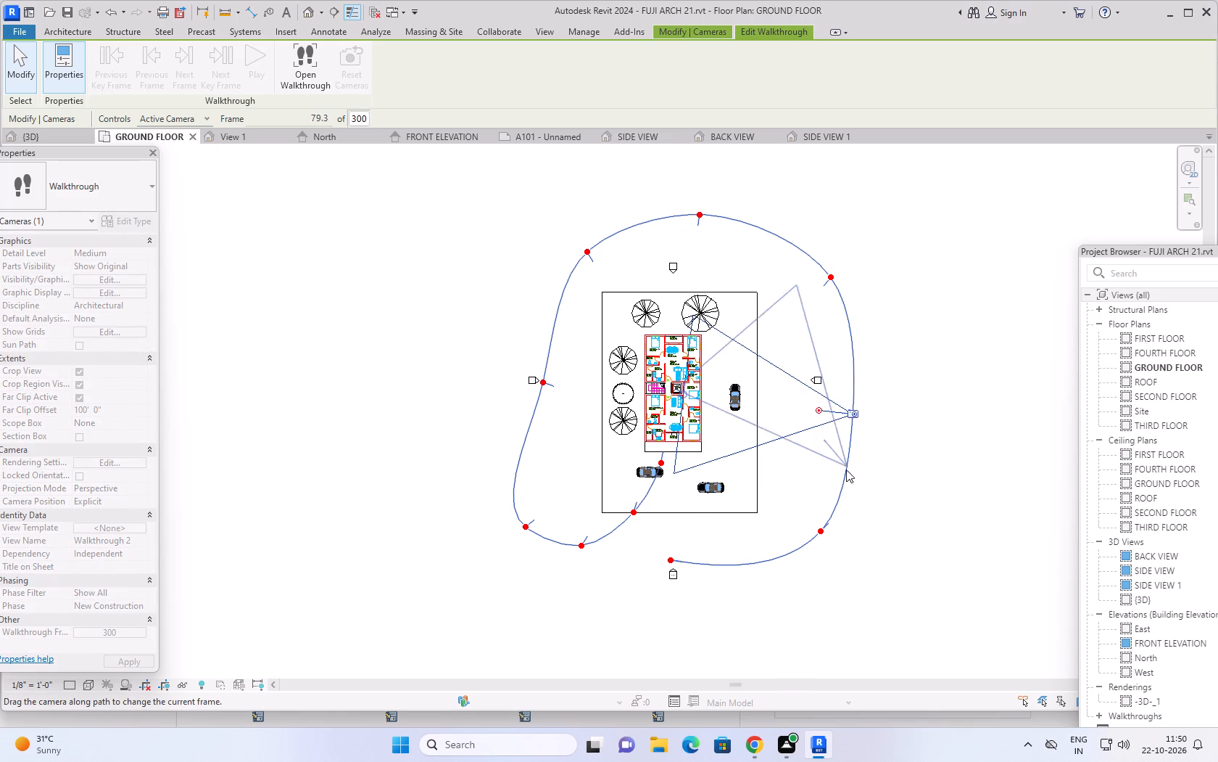
left_click_drag(846, 470, 818, 530)
left_click_drag(843, 505, 800, 516)
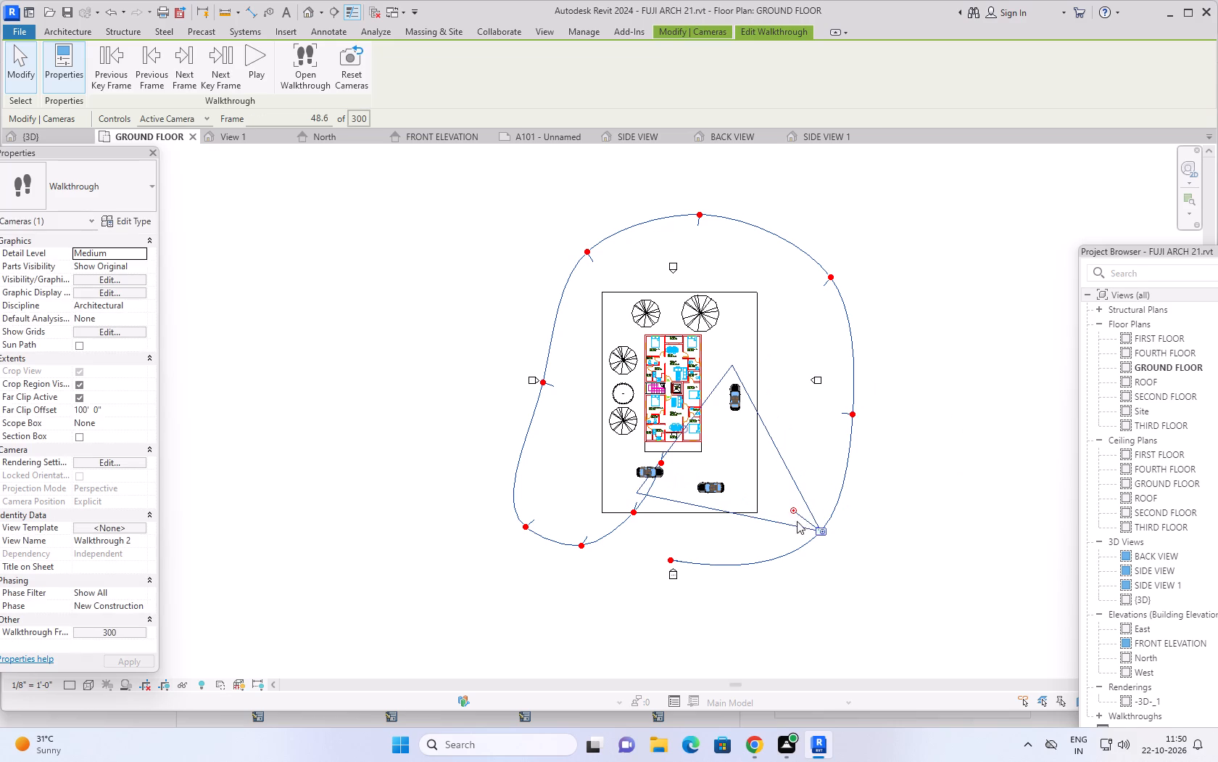
left_click_drag(821, 528, 730, 556)
left_click_drag(821, 533, 698, 573)
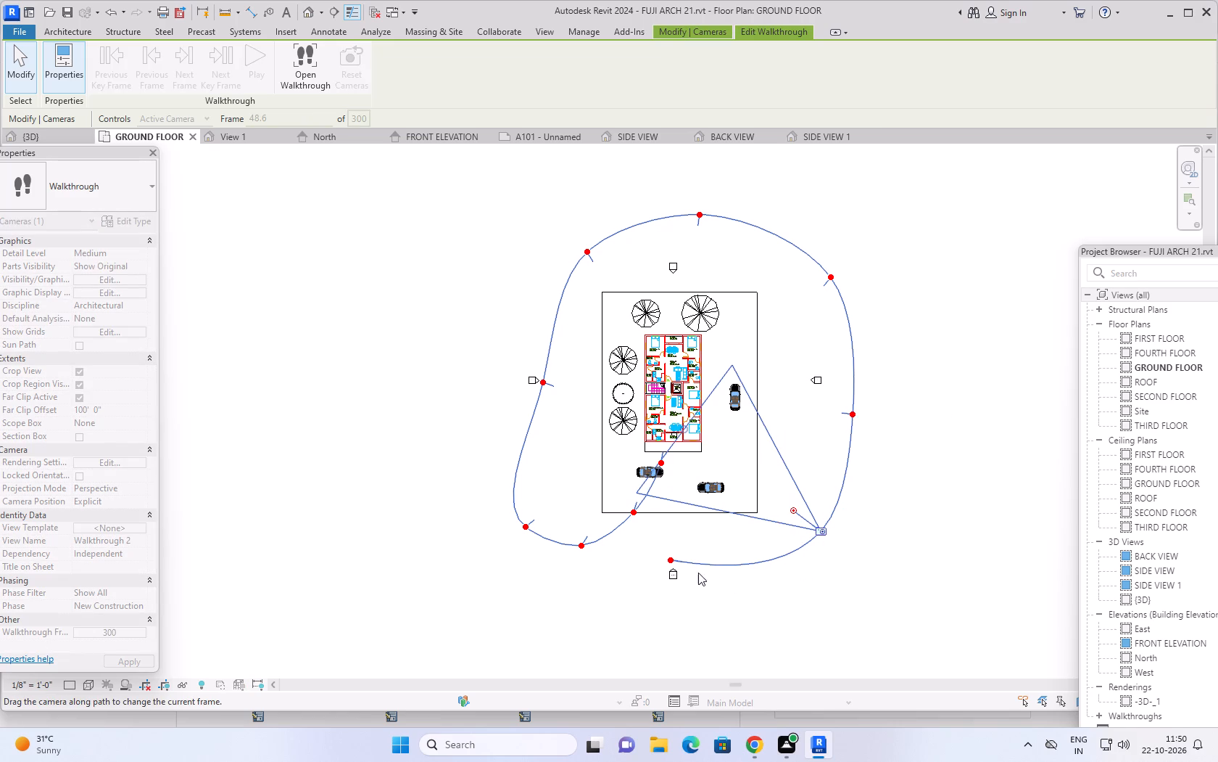
left_click_drag(698, 573, 665, 560)
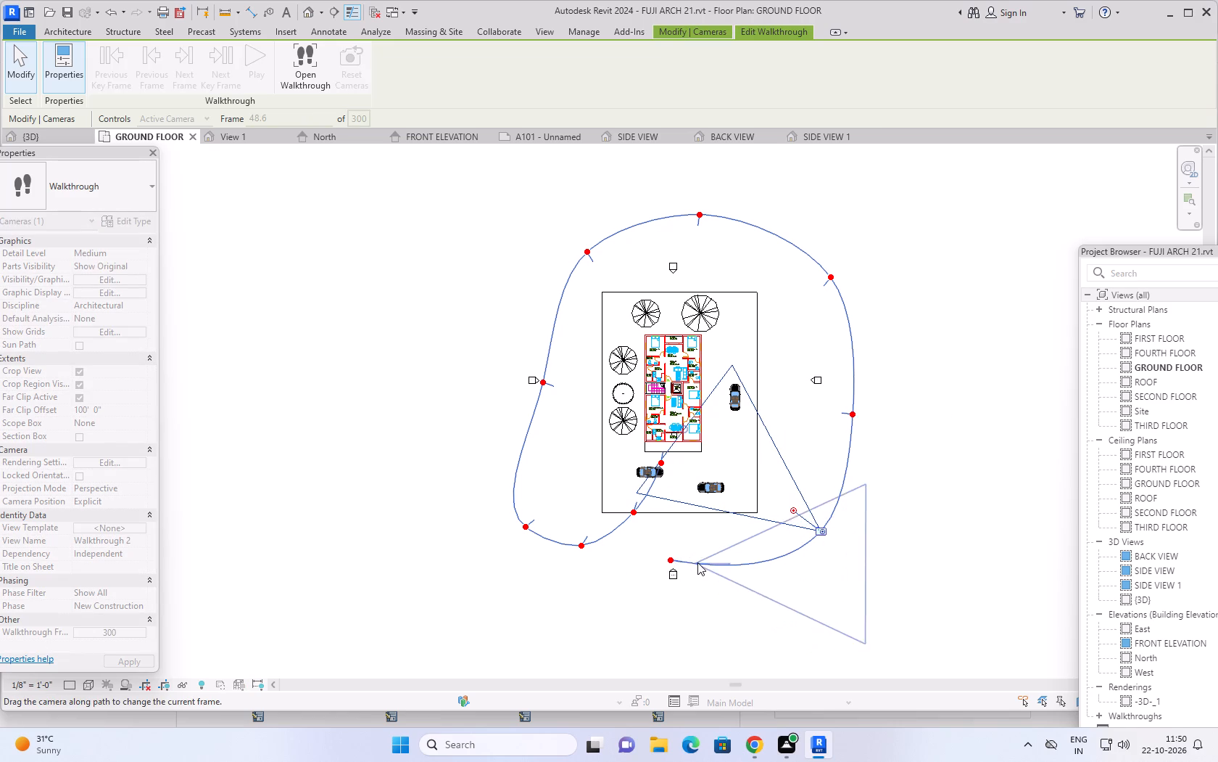
left_click(675, 560)
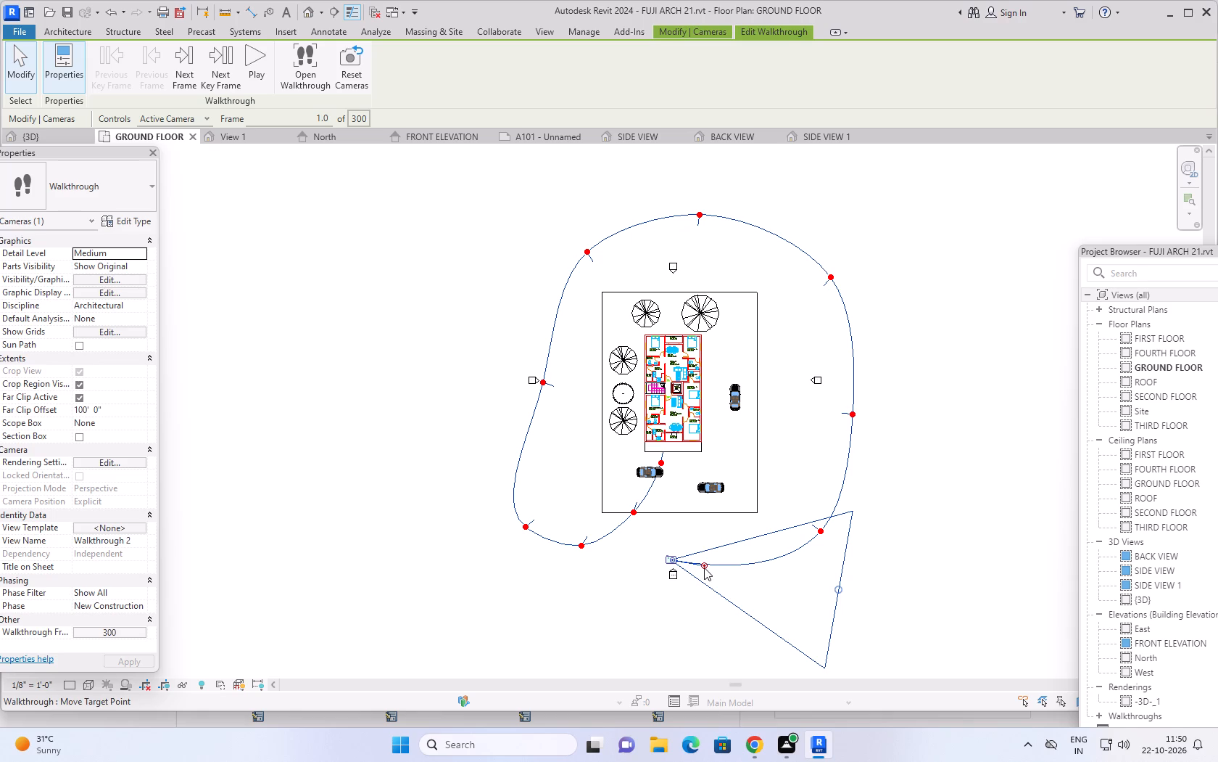
left_click_drag(704, 568, 670, 533)
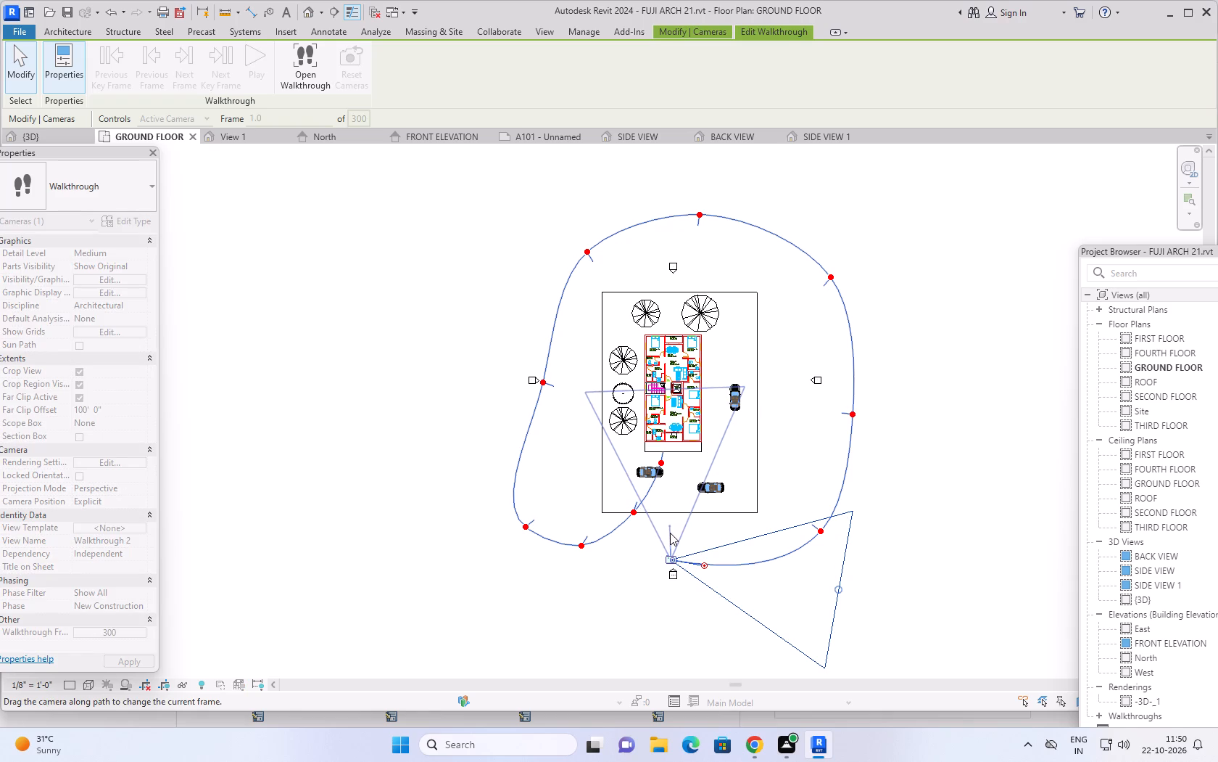
left_click_drag(670, 533, 672, 532)
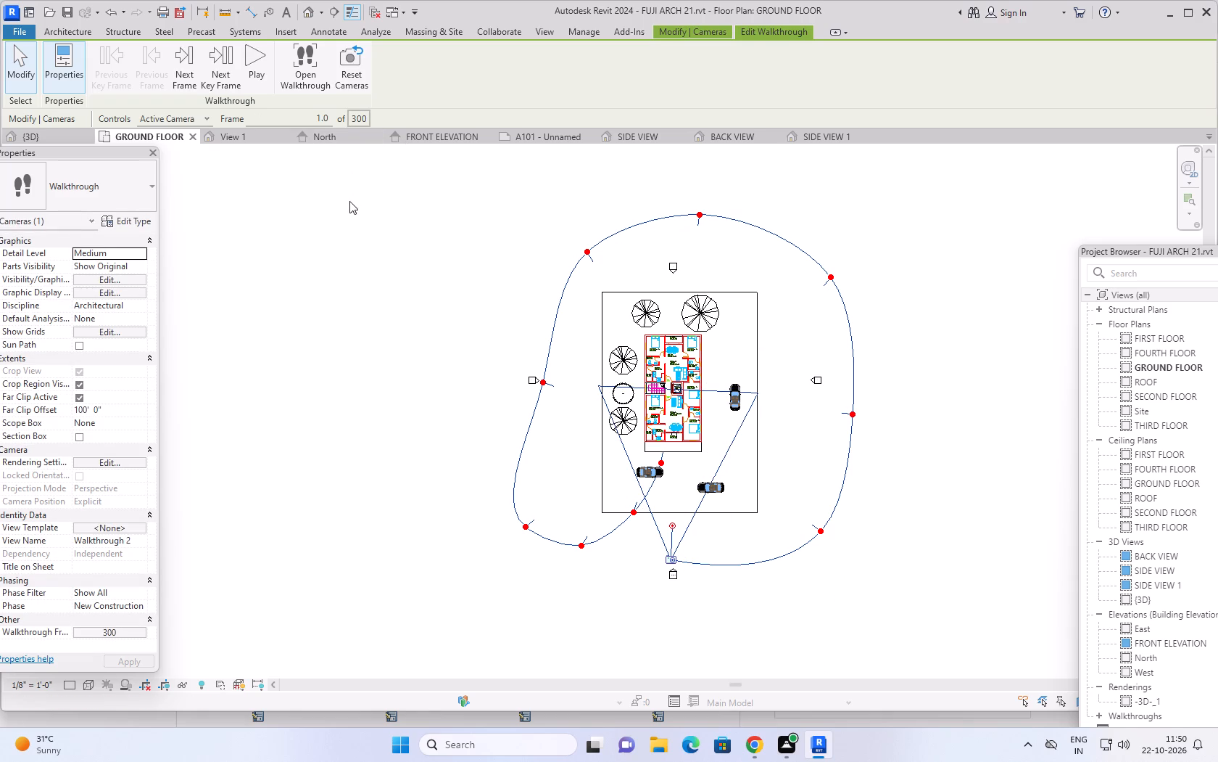
Play the walkthrough from frame 1 in the ground floor plan.
left_click(253, 62)
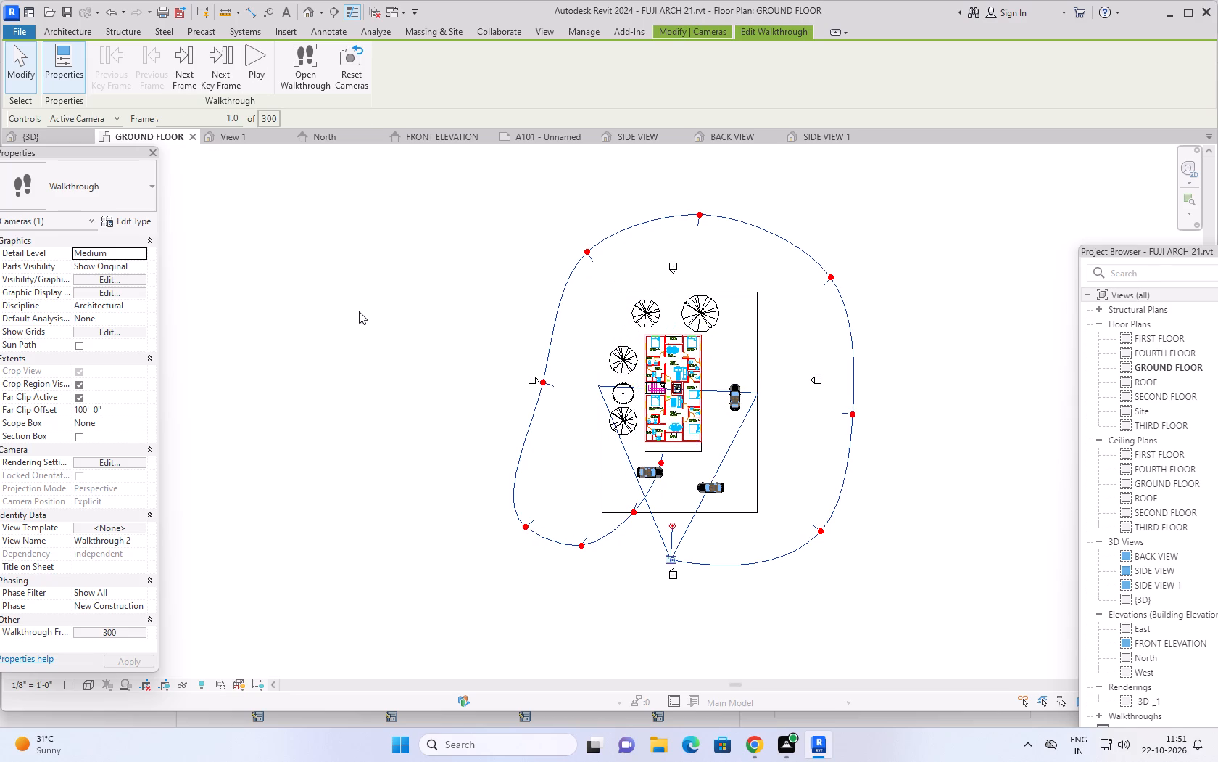
Open the walkthrough view and enlarge its crop region upward and to both sides to frame the whole building, the tree and the cars.
left_click(307, 65)
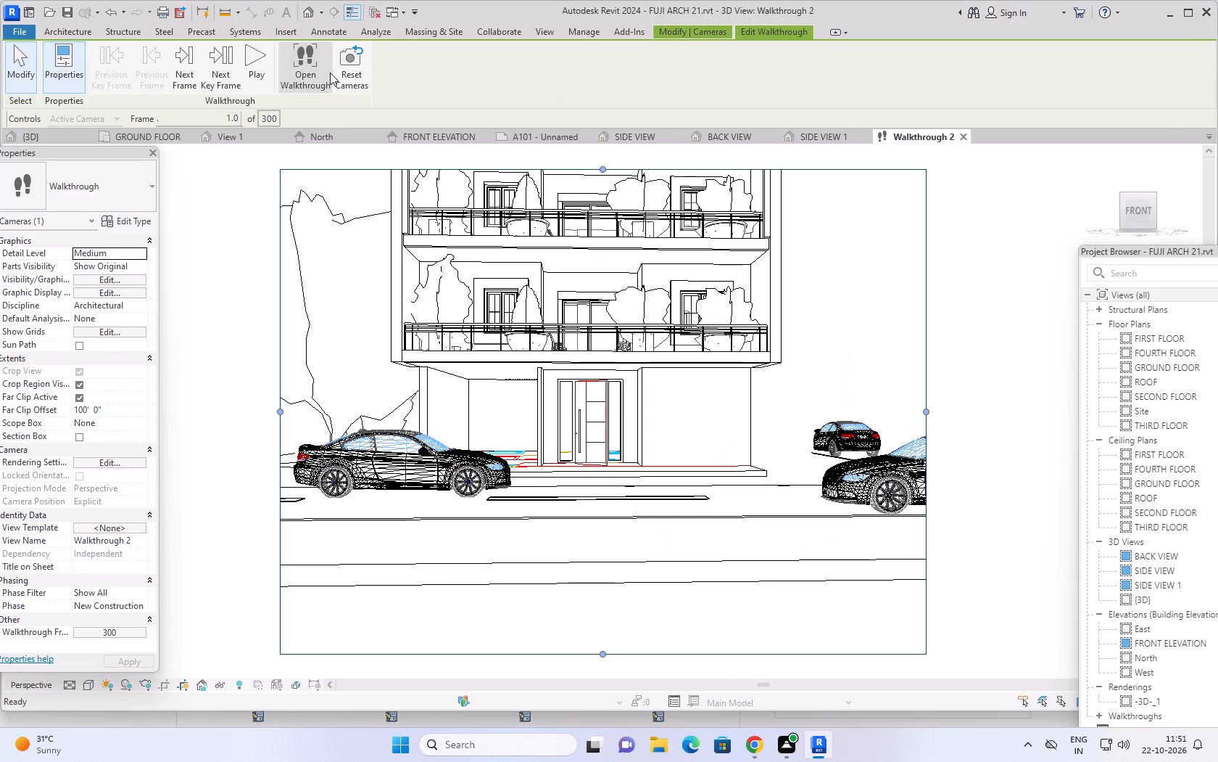
scroll(734, 287, "down", 5)
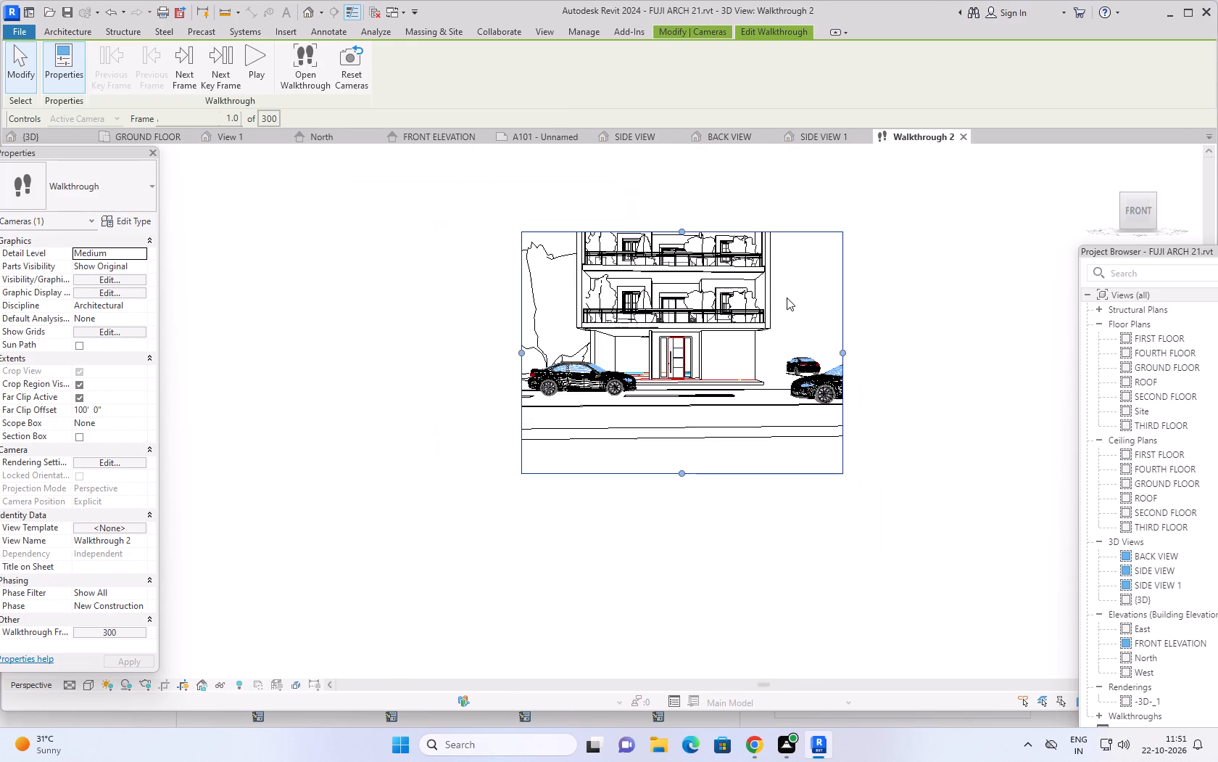
middle_click_drag(800, 277, 775, 388)
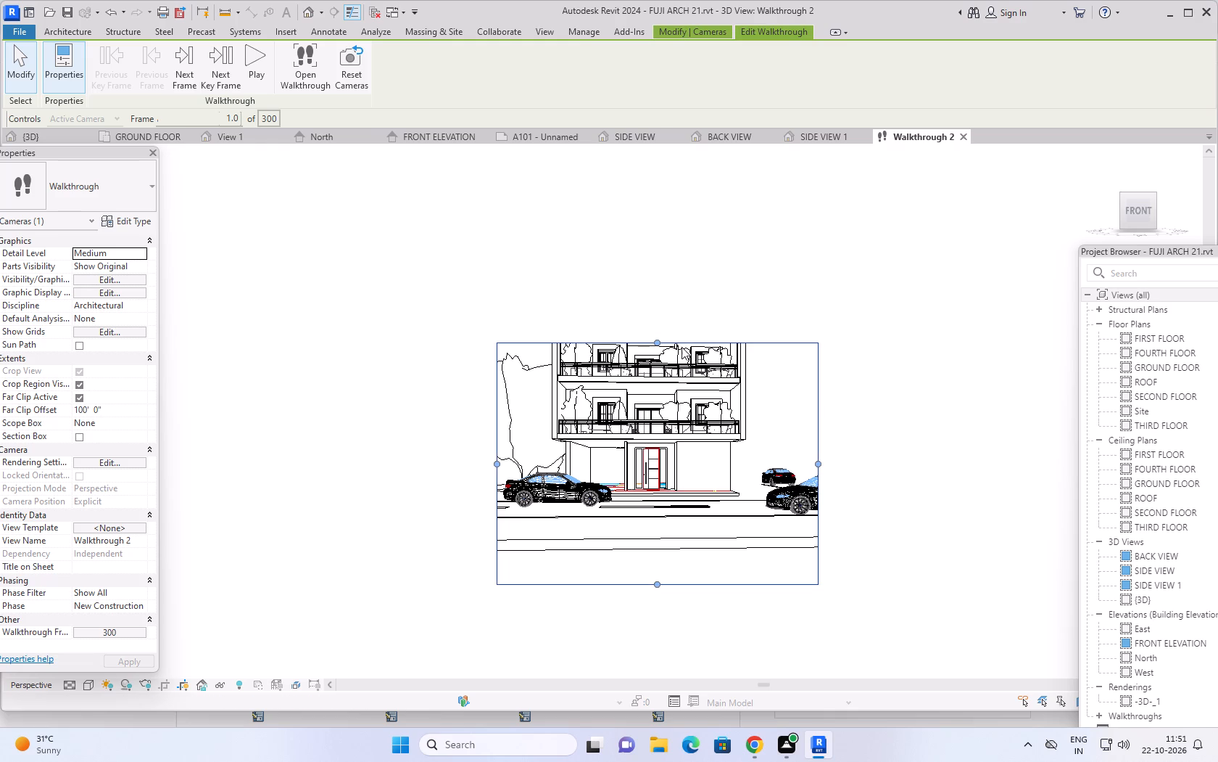
left_click_drag(657, 342, 661, 227)
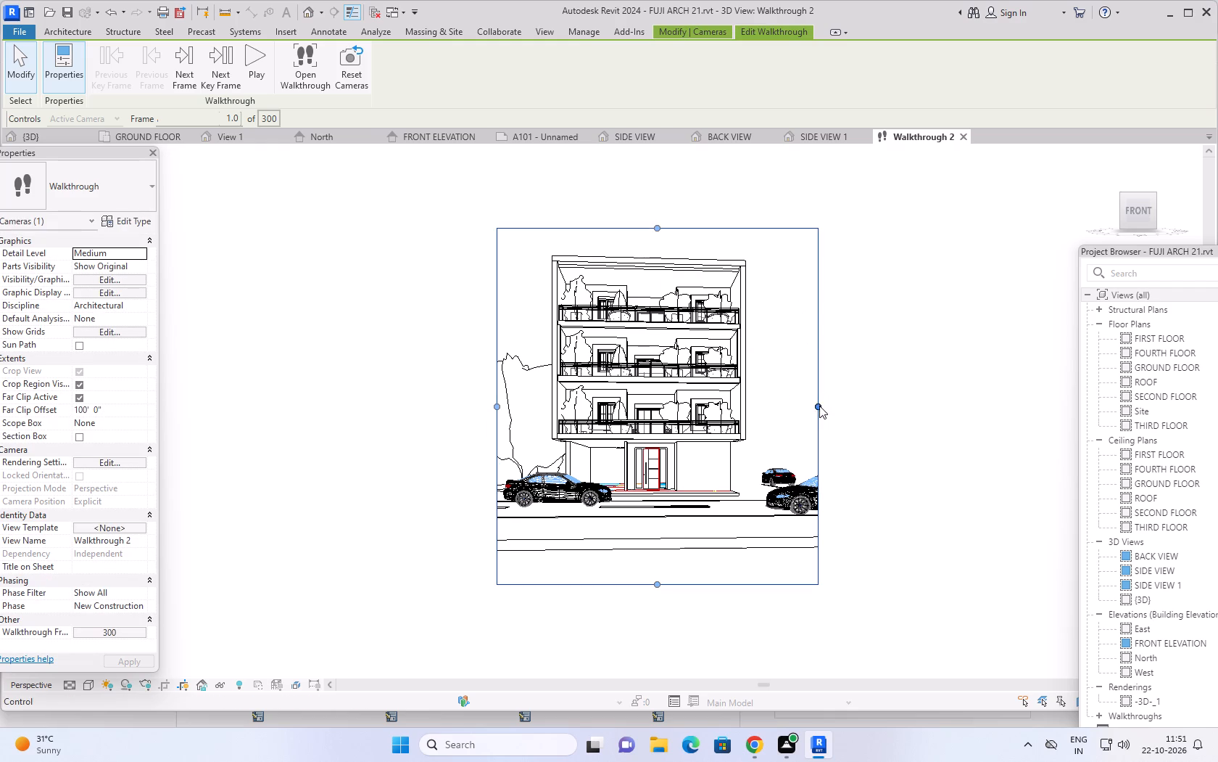
left_click_drag(819, 406, 889, 399)
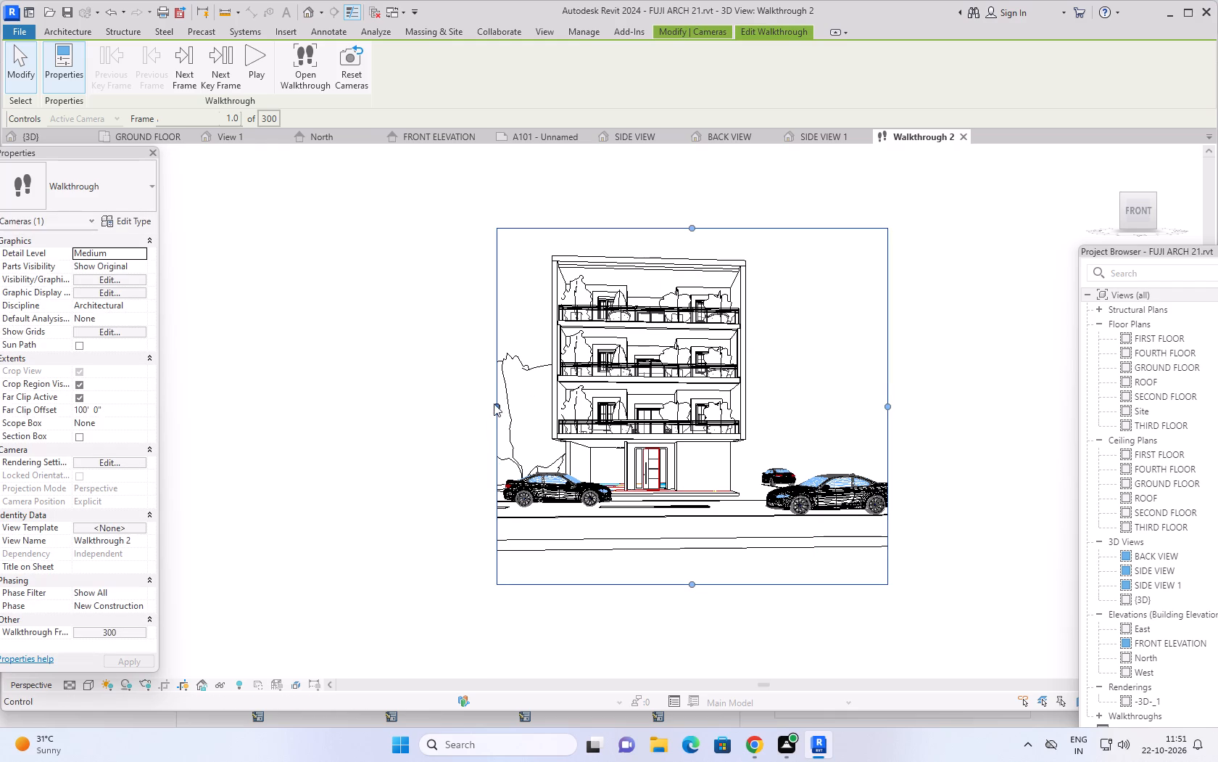
left_click_drag(500, 406, 421, 409)
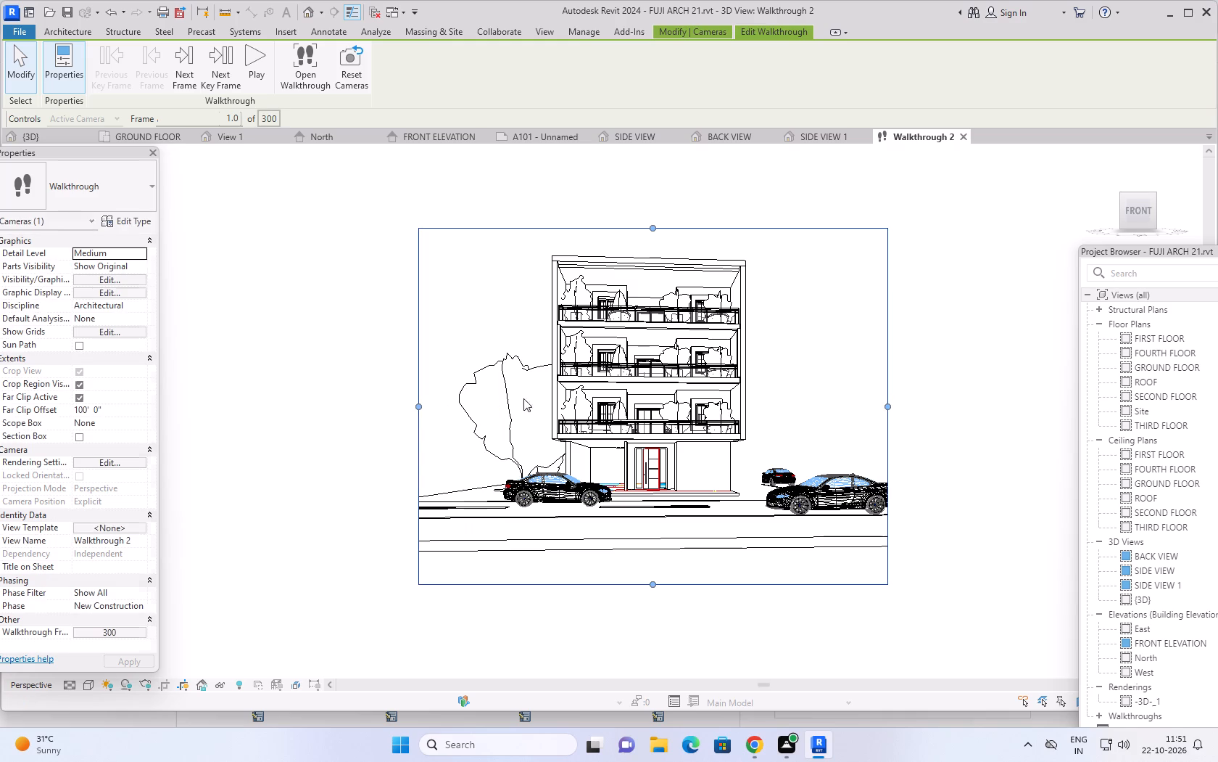
left_click(650, 226)
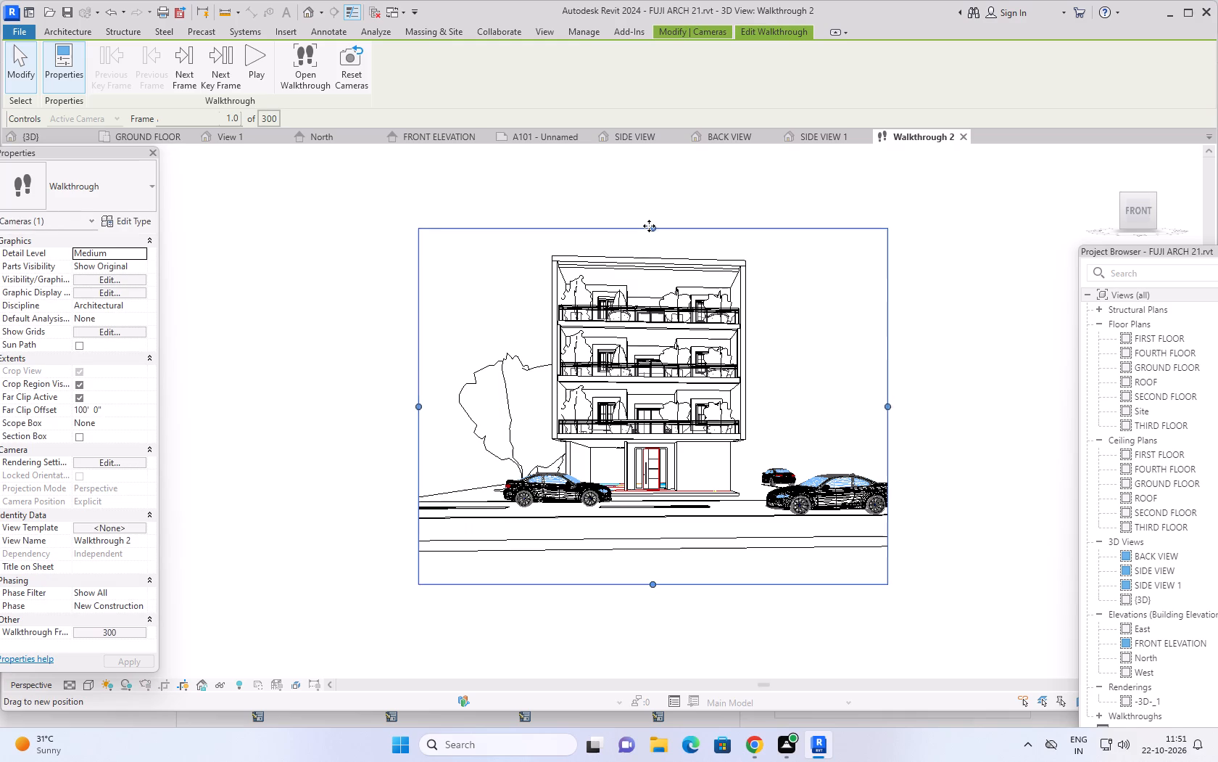
left_click_drag(653, 218, 654, 216)
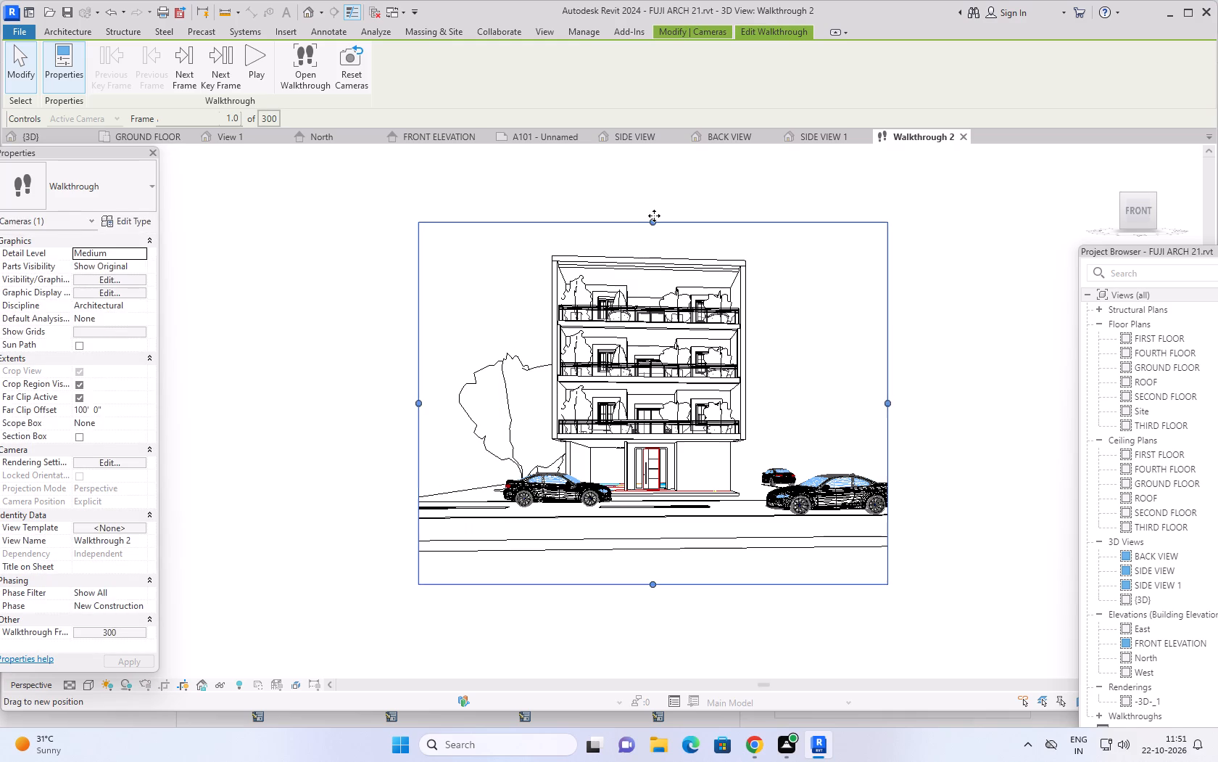
left_click_drag(654, 216, 655, 209)
left_click_drag(887, 398, 920, 389)
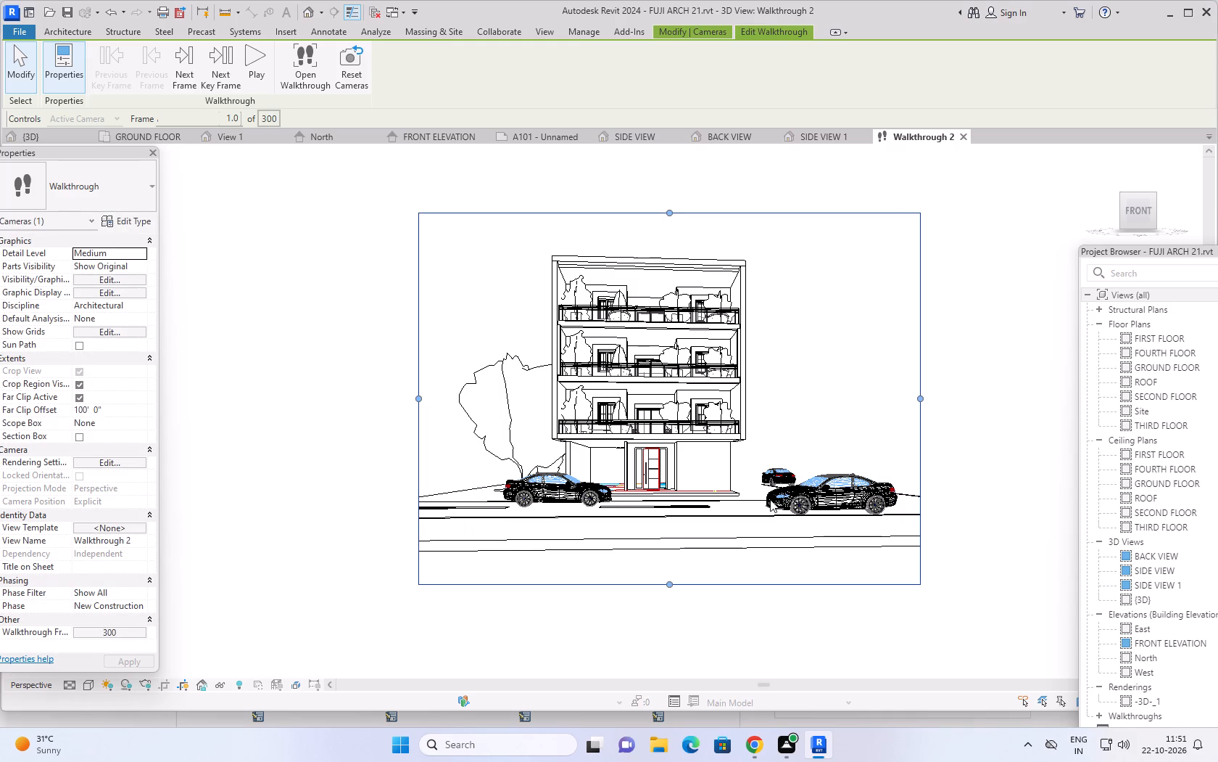
Set the walkthrough view's visual style to Realistic.
left_click(91, 684)
left_click(121, 668)
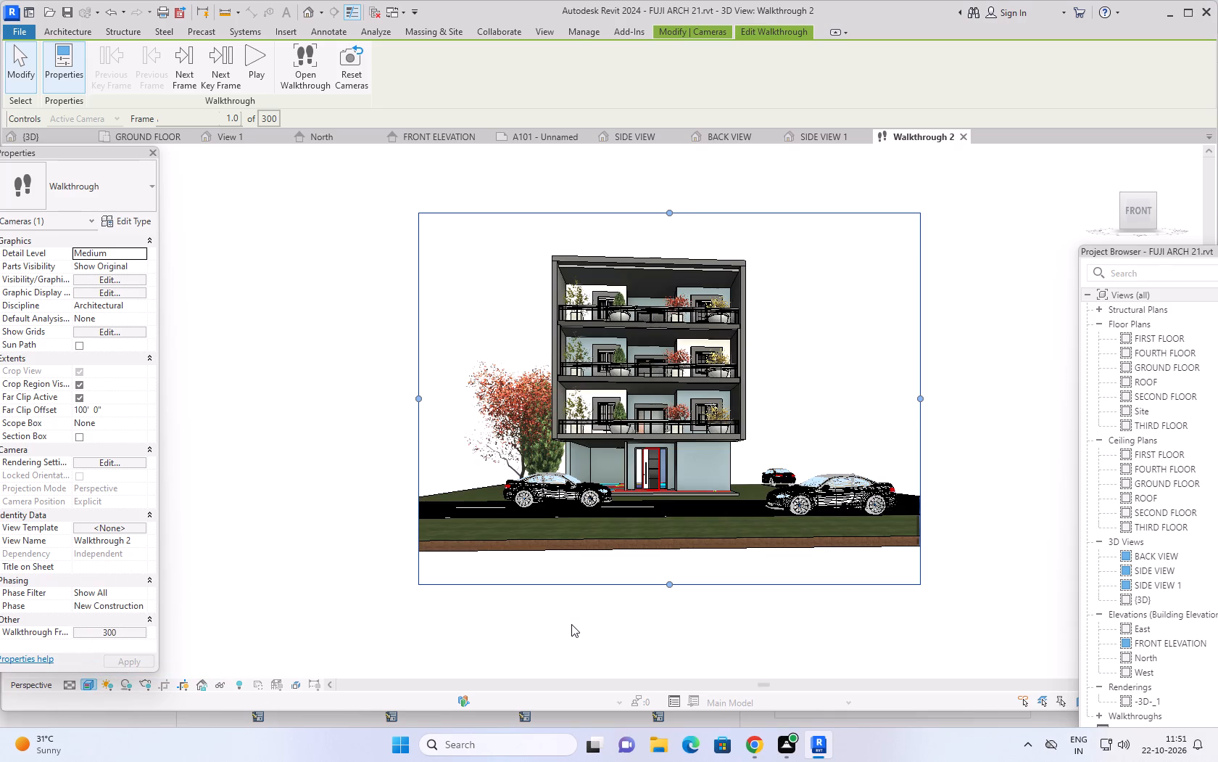
Set the walkthrough view's background to Sky in its graphic display options.
left_click(83, 687)
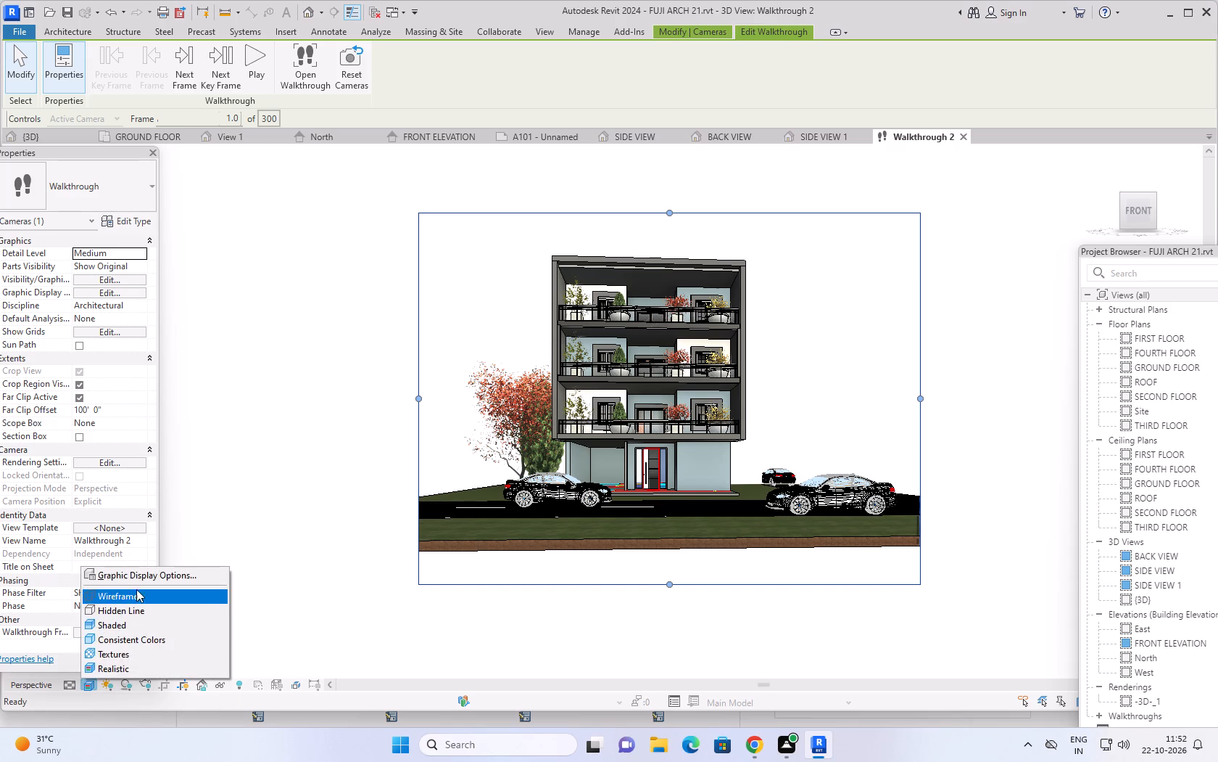
left_click(144, 578)
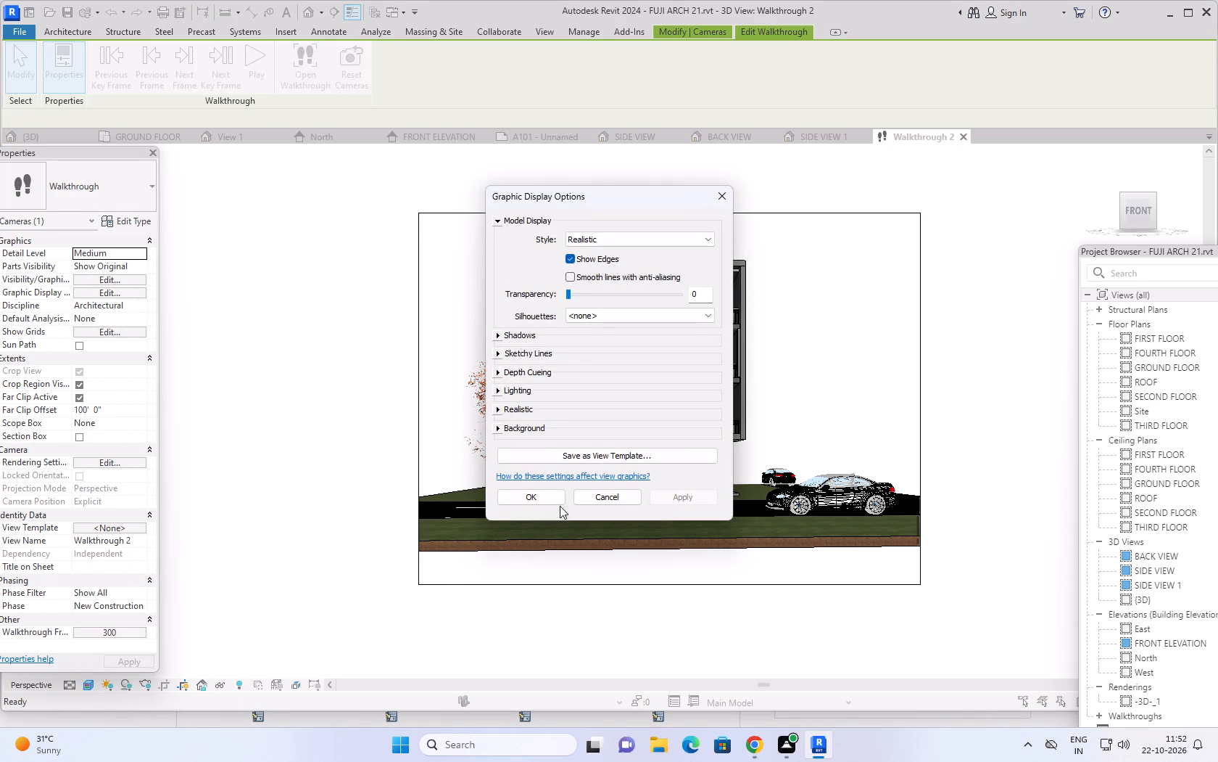
left_click(498, 427)
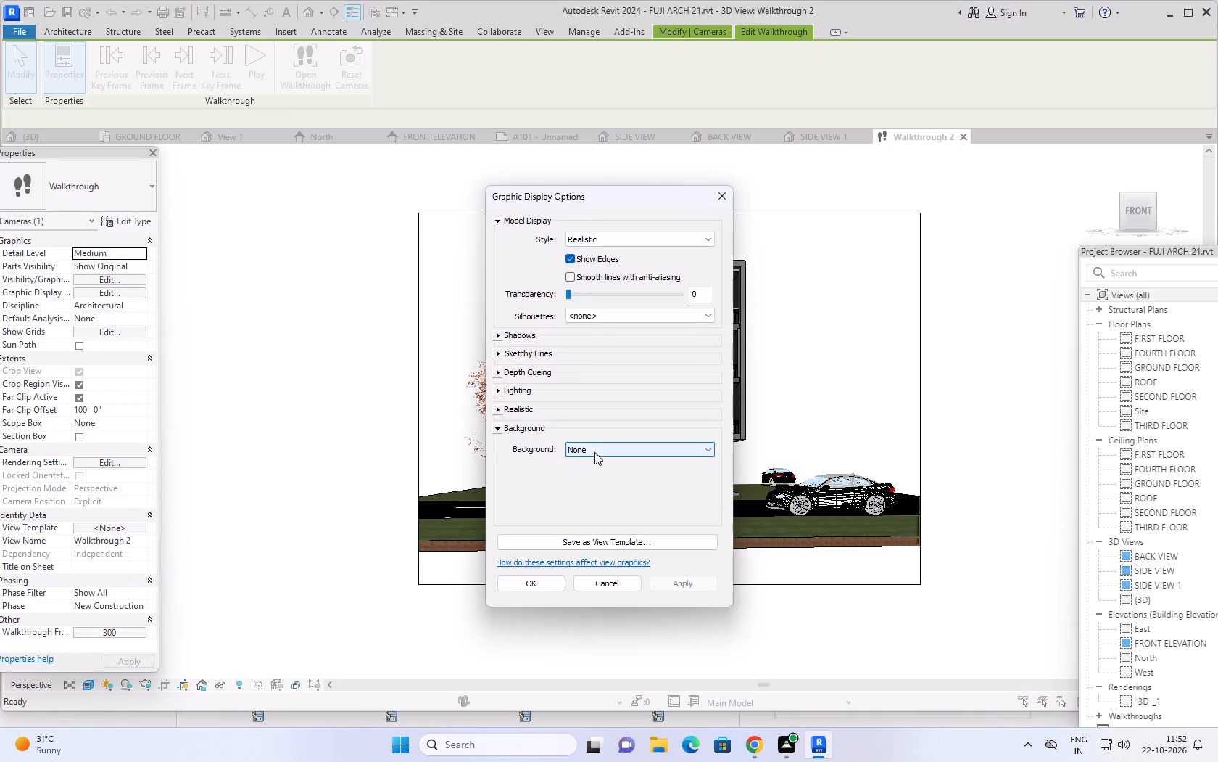
left_click(594, 452)
left_click(596, 472)
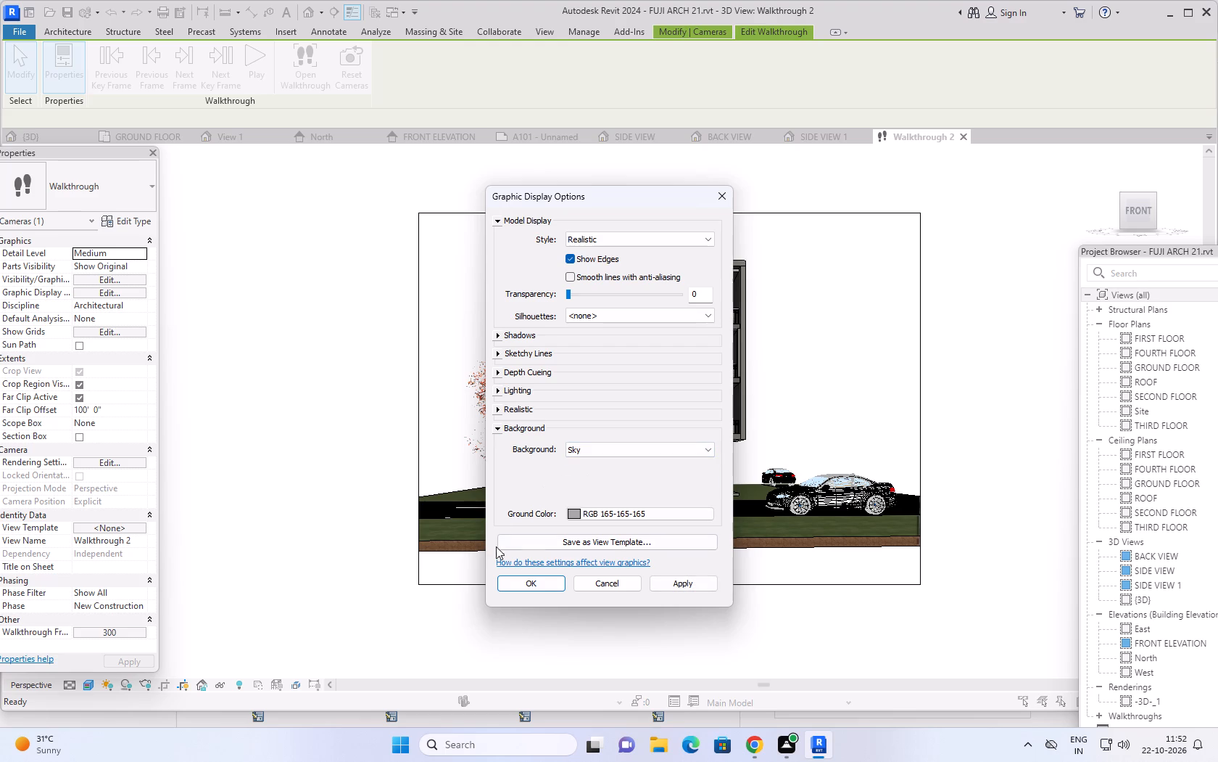
left_click(671, 586)
left_click(534, 581)
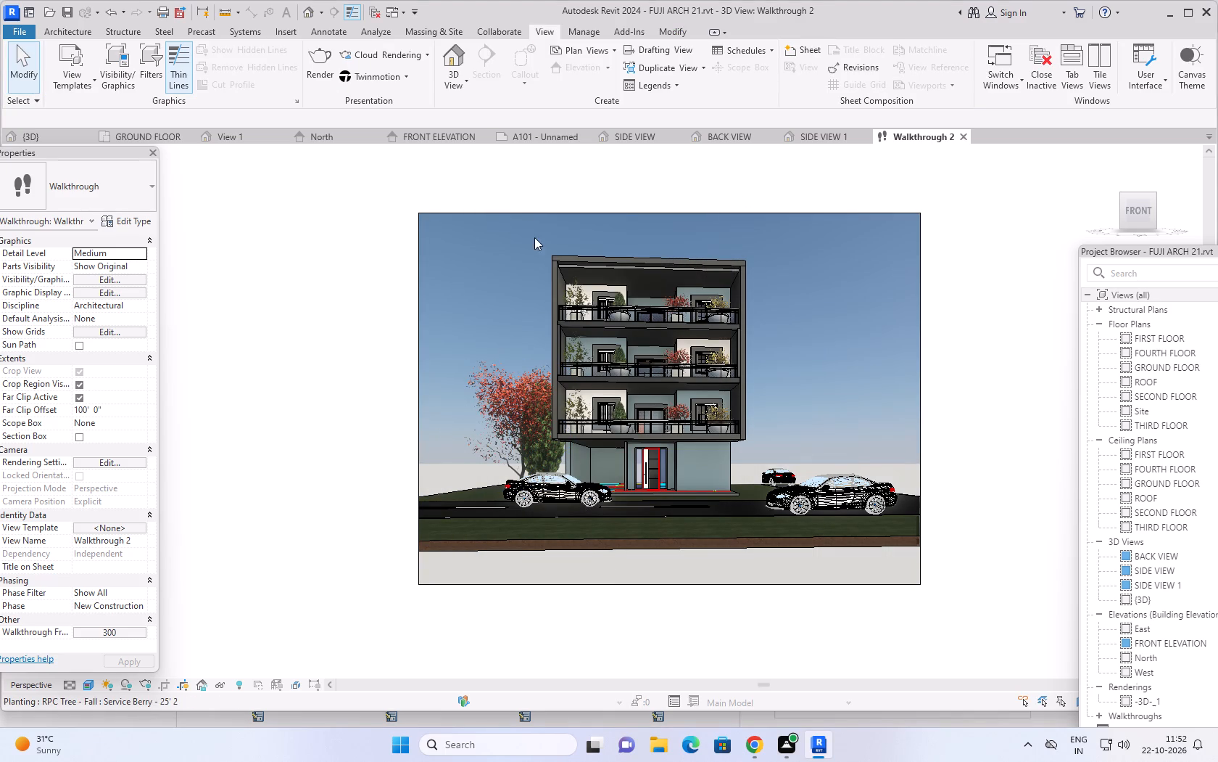
Open the walkthrough for editing from its crop boundary and play it from frame 1 in the walkthrough view.
left_click(528, 213)
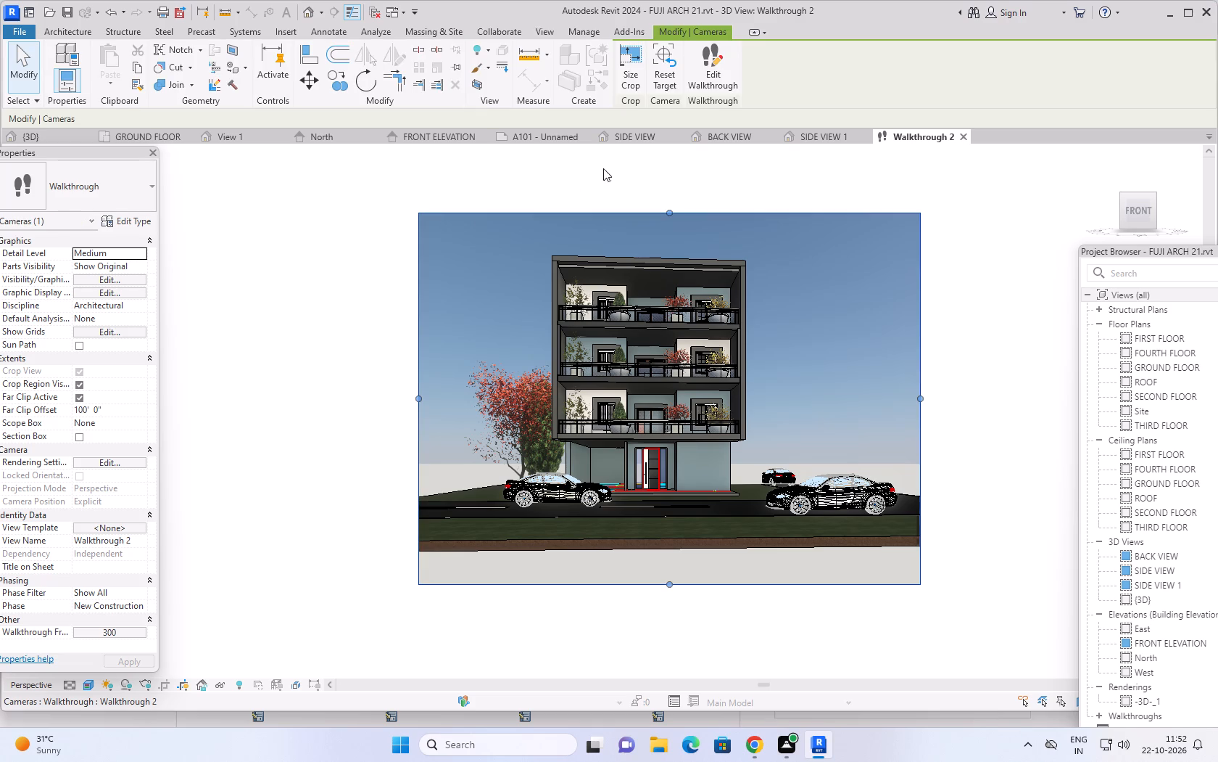
left_click(719, 80)
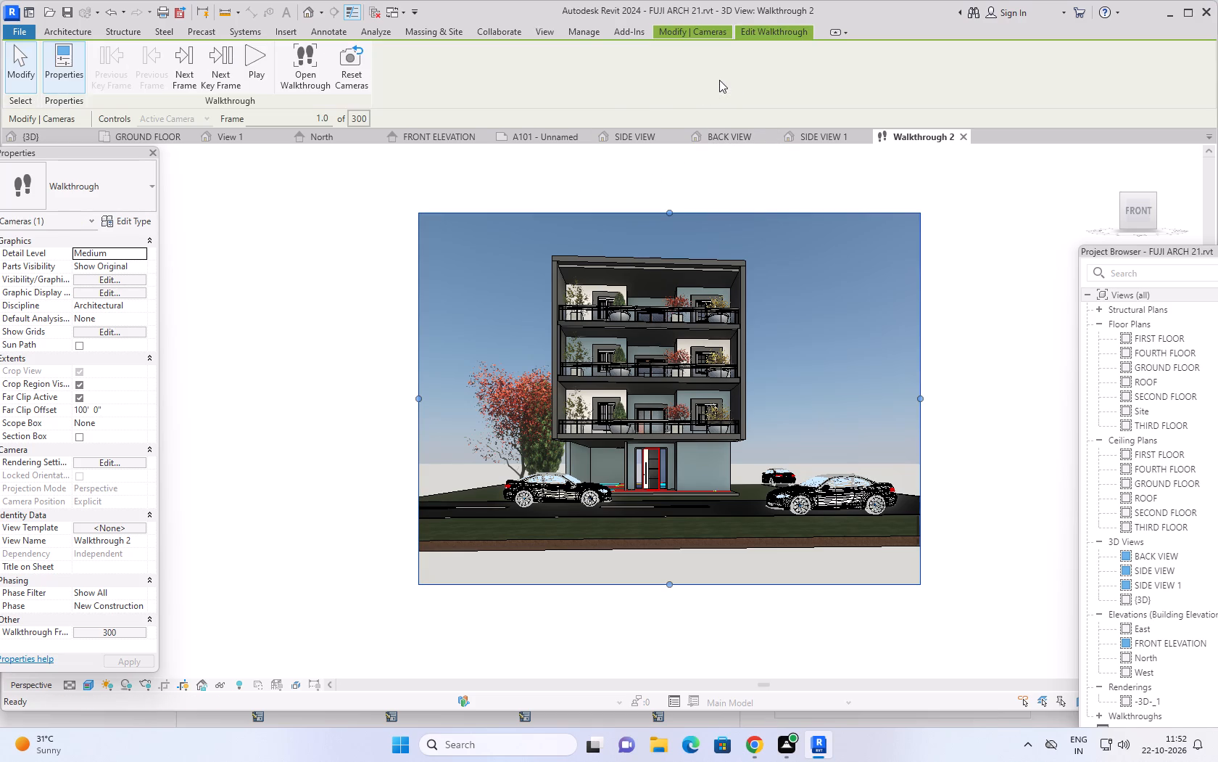
left_click(299, 63)
left_click(258, 62)
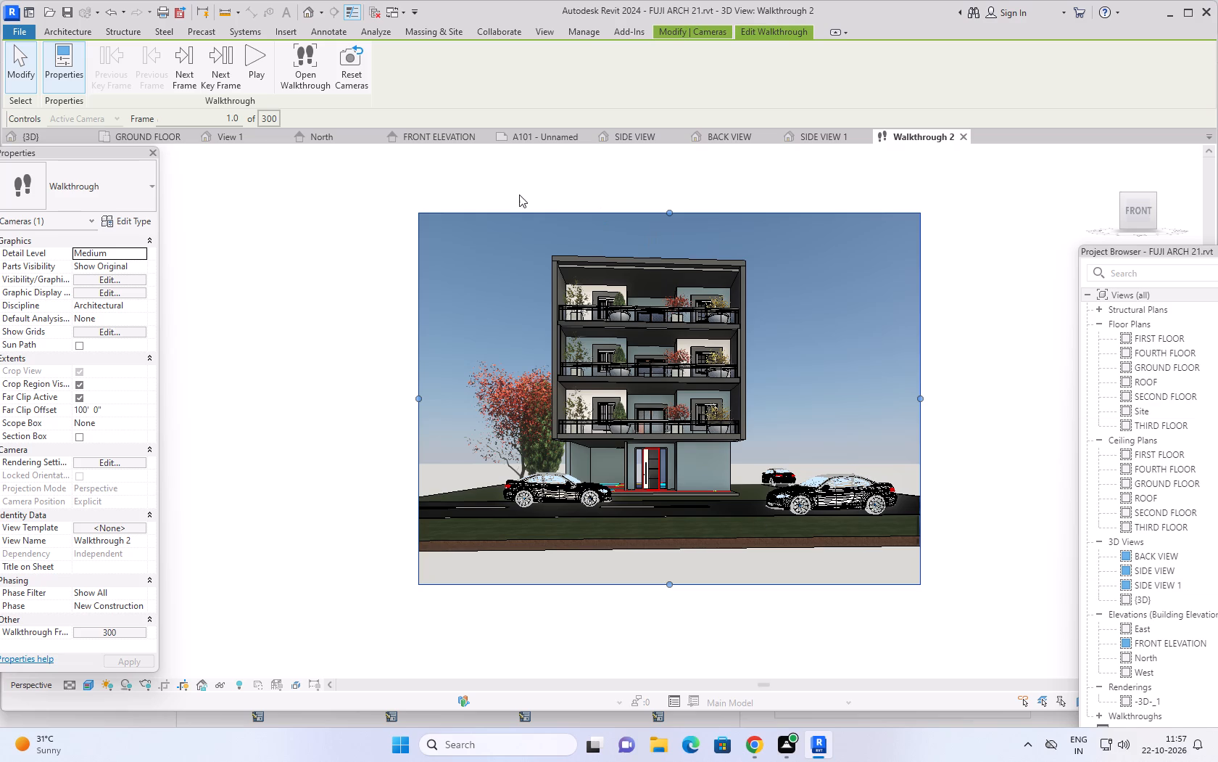
left_click(251, 58)
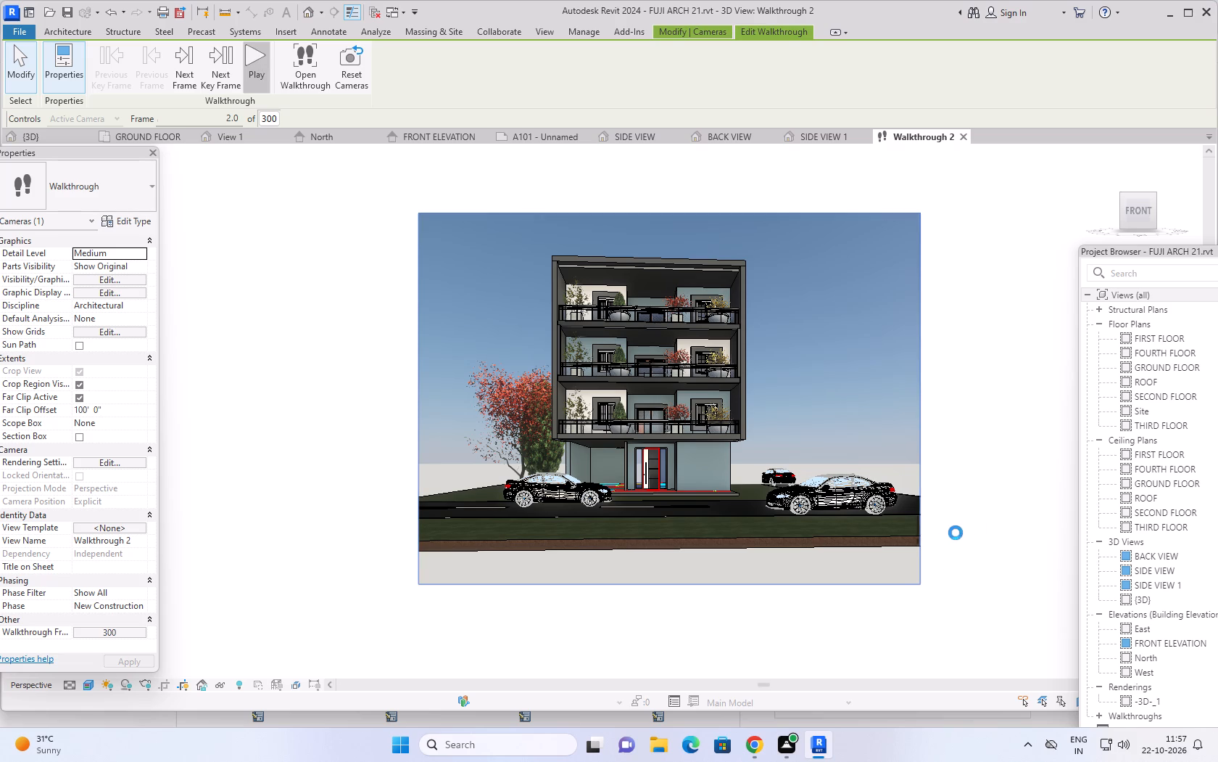
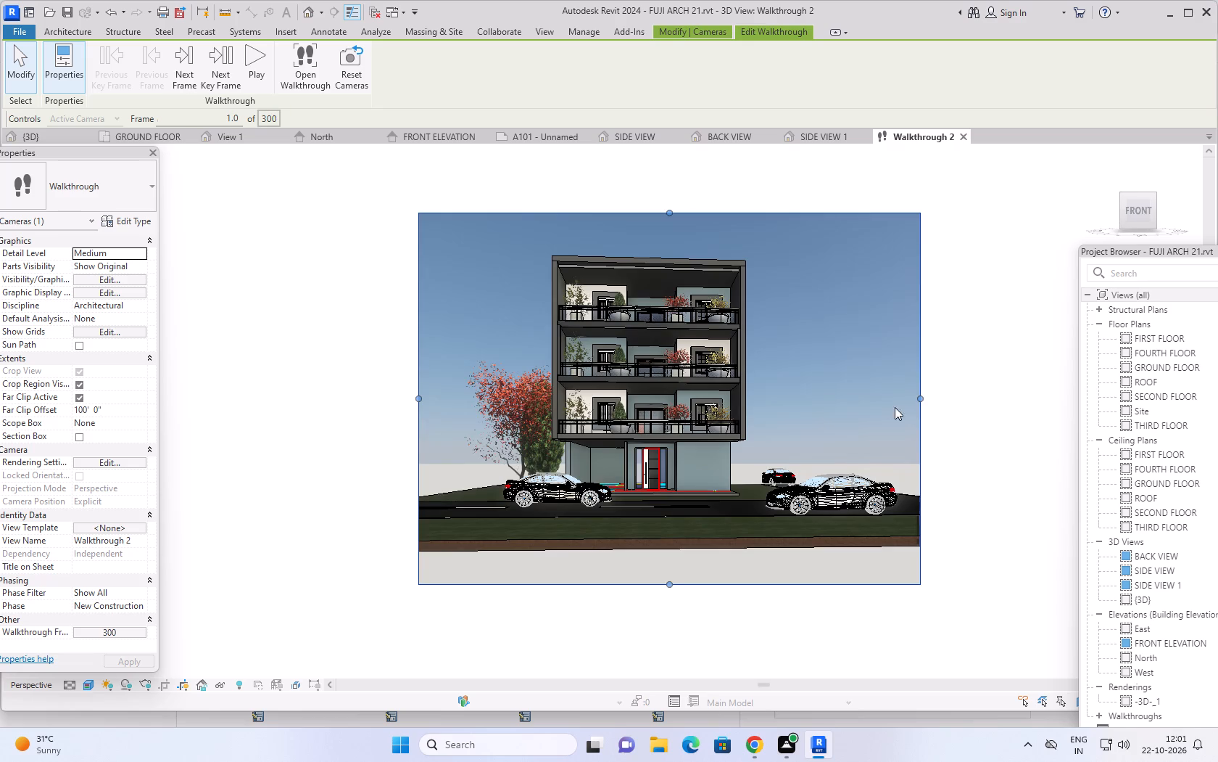
Expand the Walkthroughs branch in the project browser and look over the options available for Walkthrough 2.
scroll(808, 397, "down", 1)
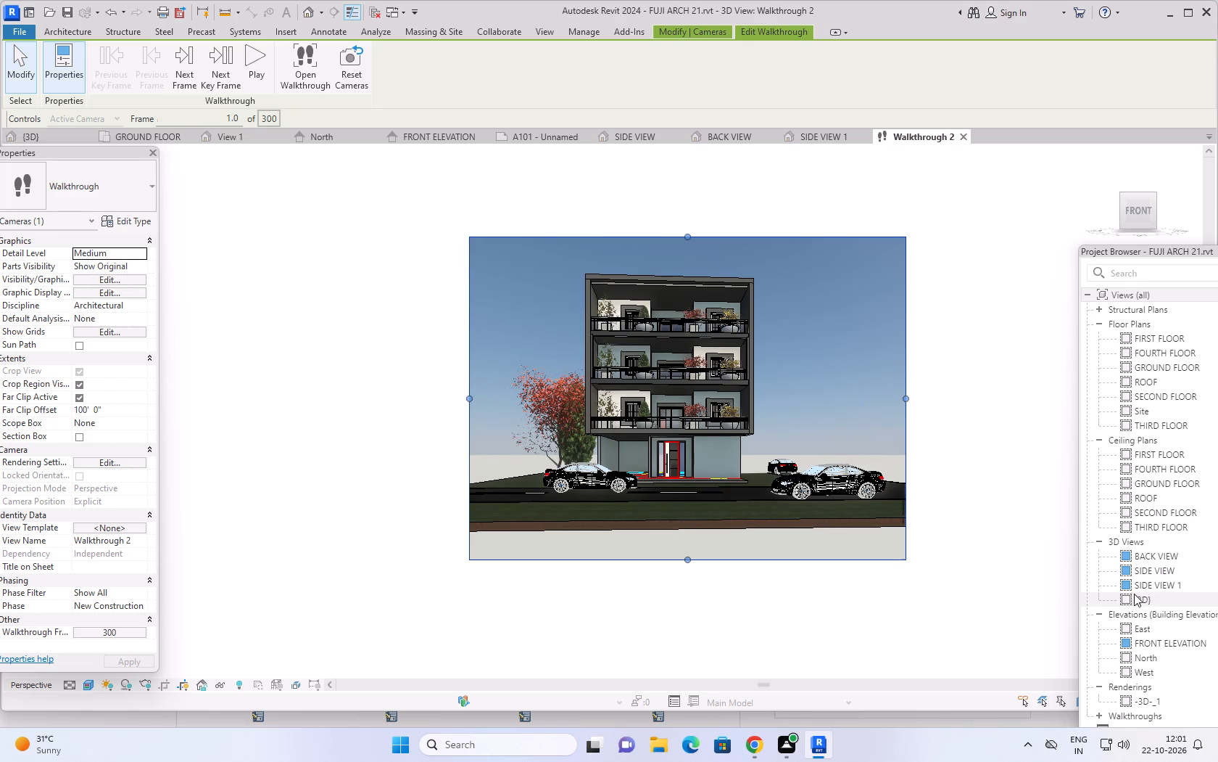
scroll(1135, 596, "down", 3)
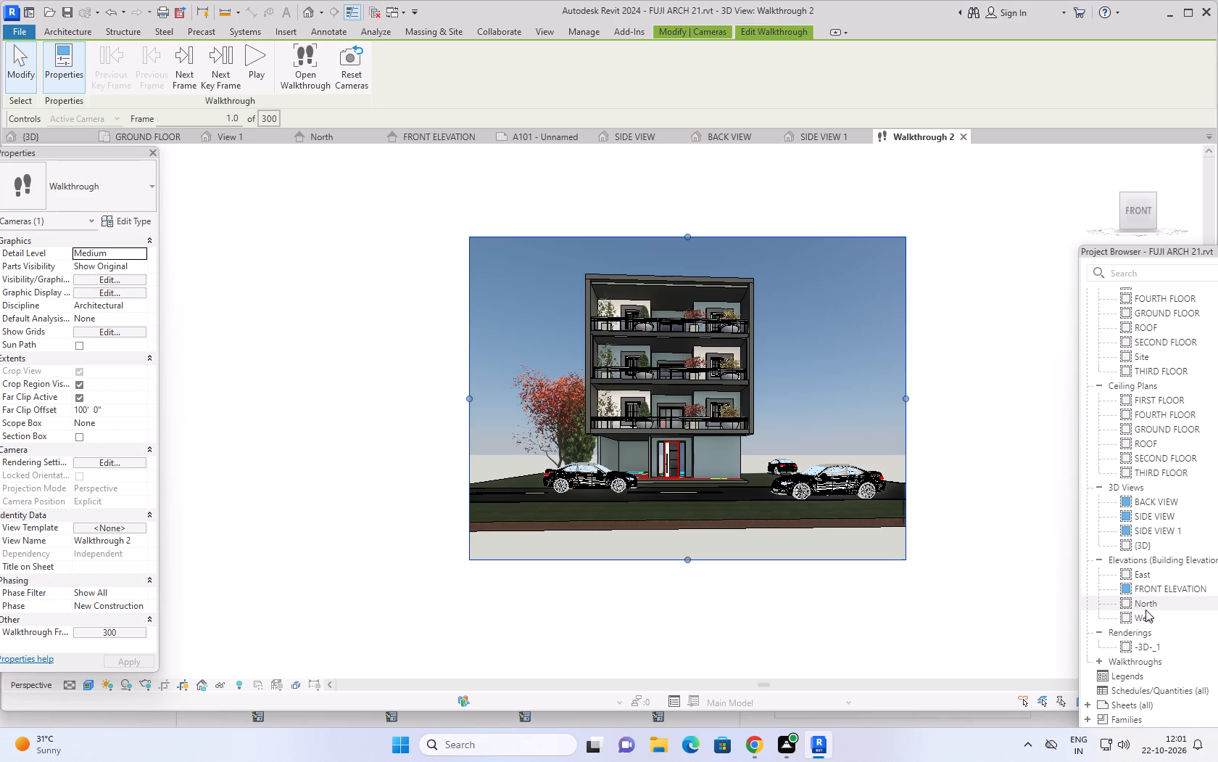
left_click(1097, 660)
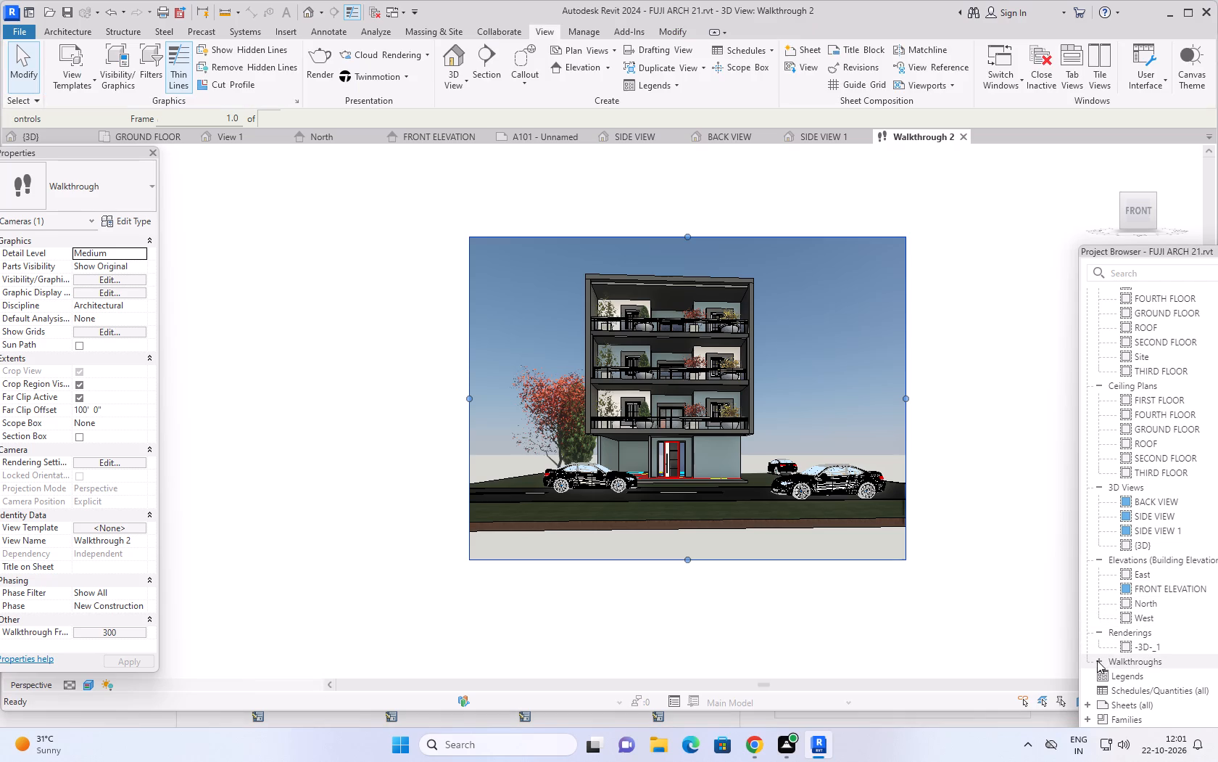
scroll(1140, 642, "down", 2)
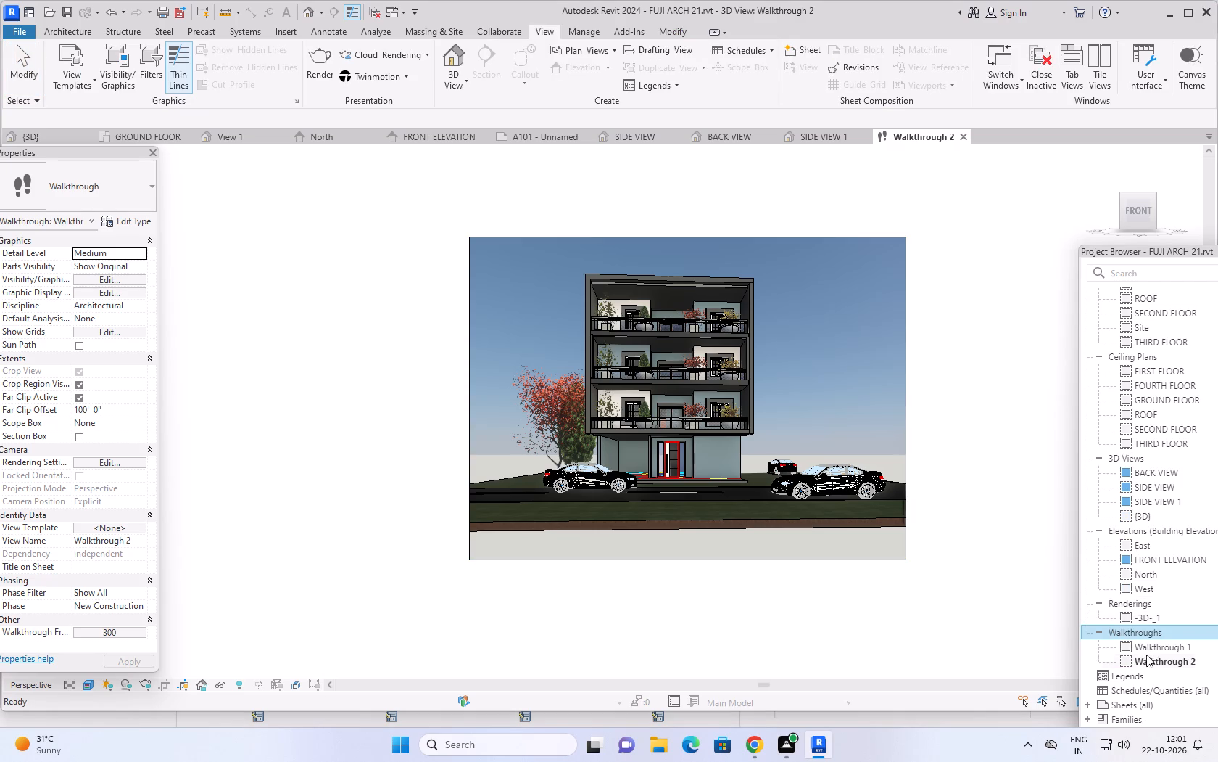
scroll(1149, 657, "down", 2)
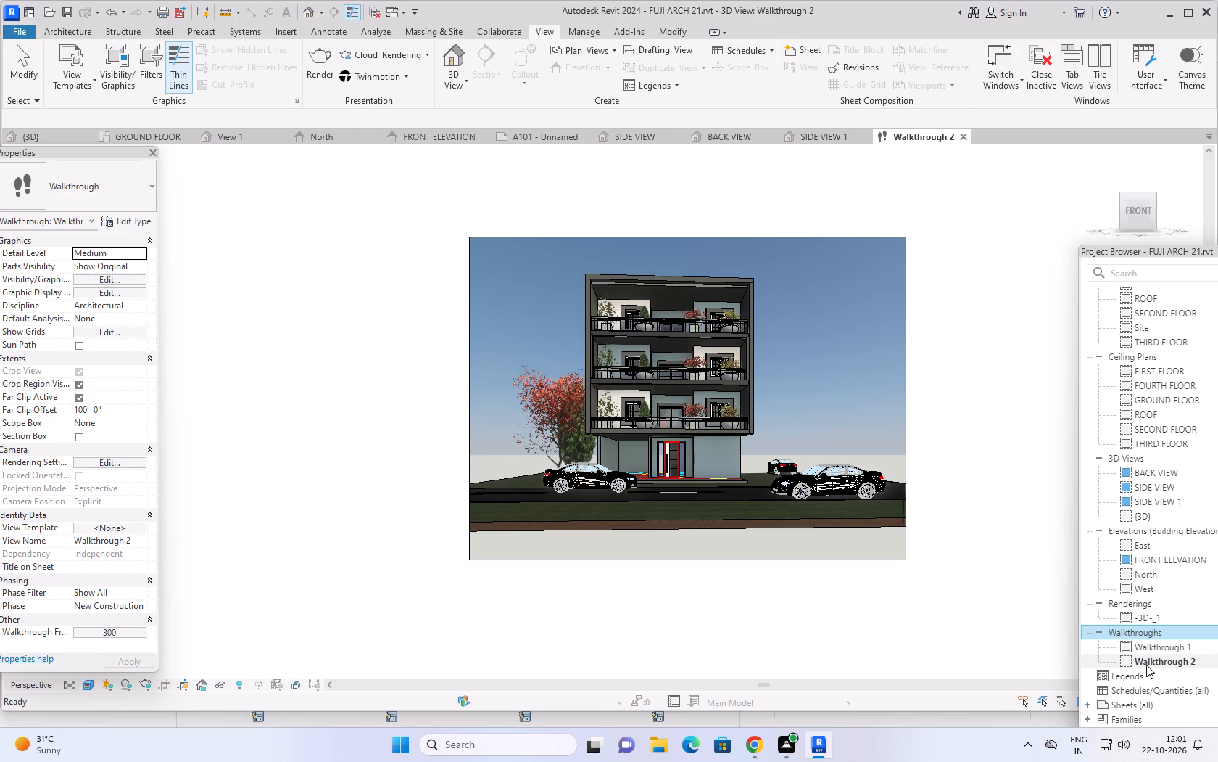
scroll(1146, 665, "down", 1)
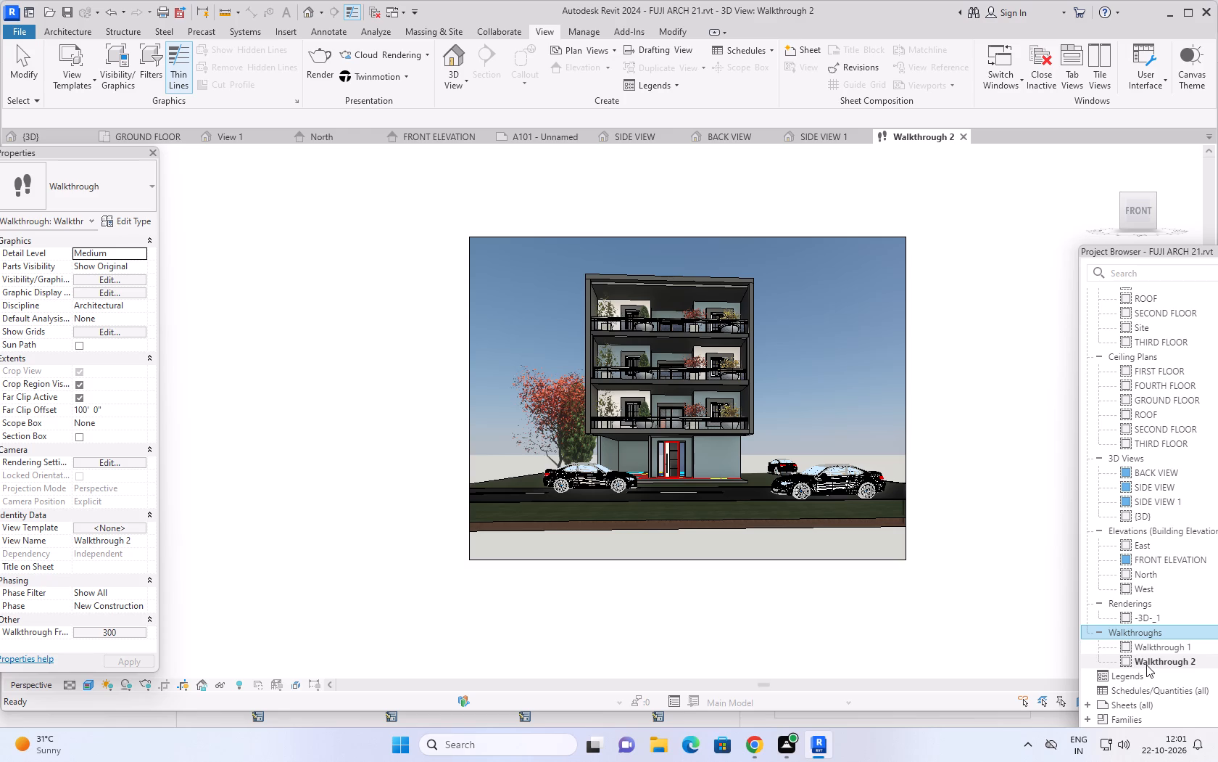
right_click(1150, 663)
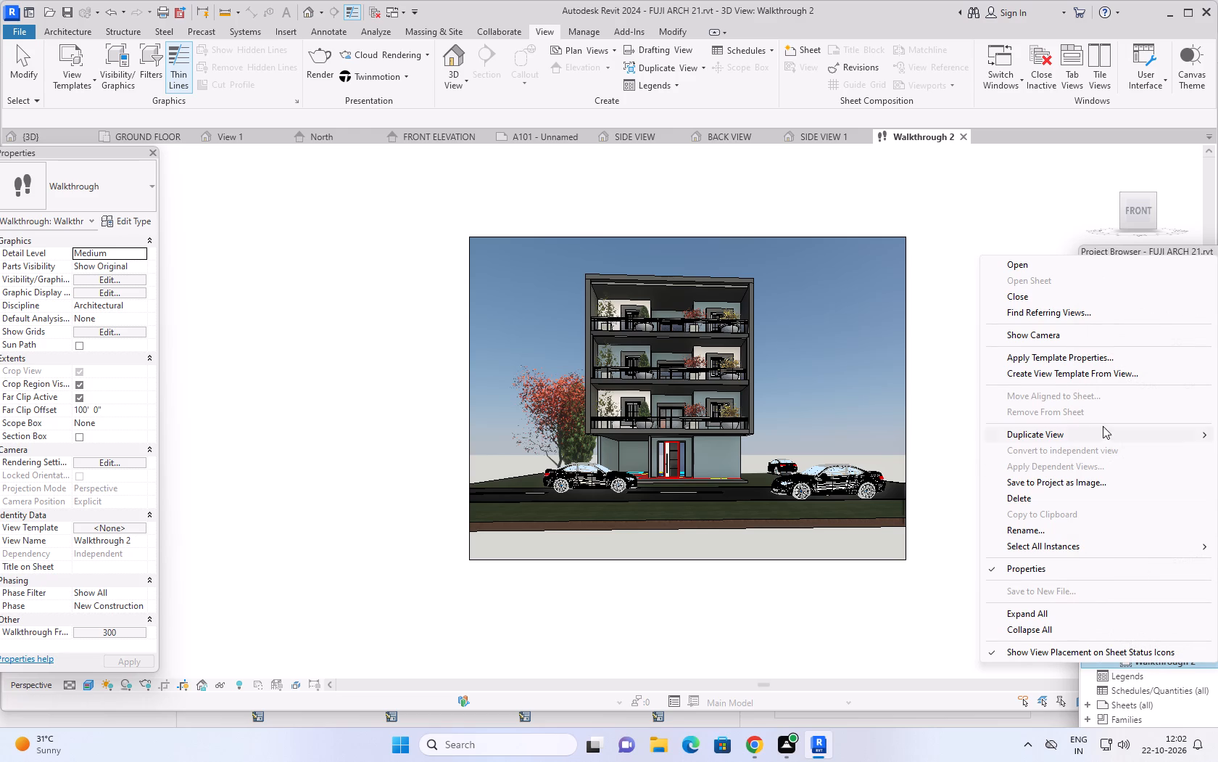
scroll(1103, 426, "down", 2)
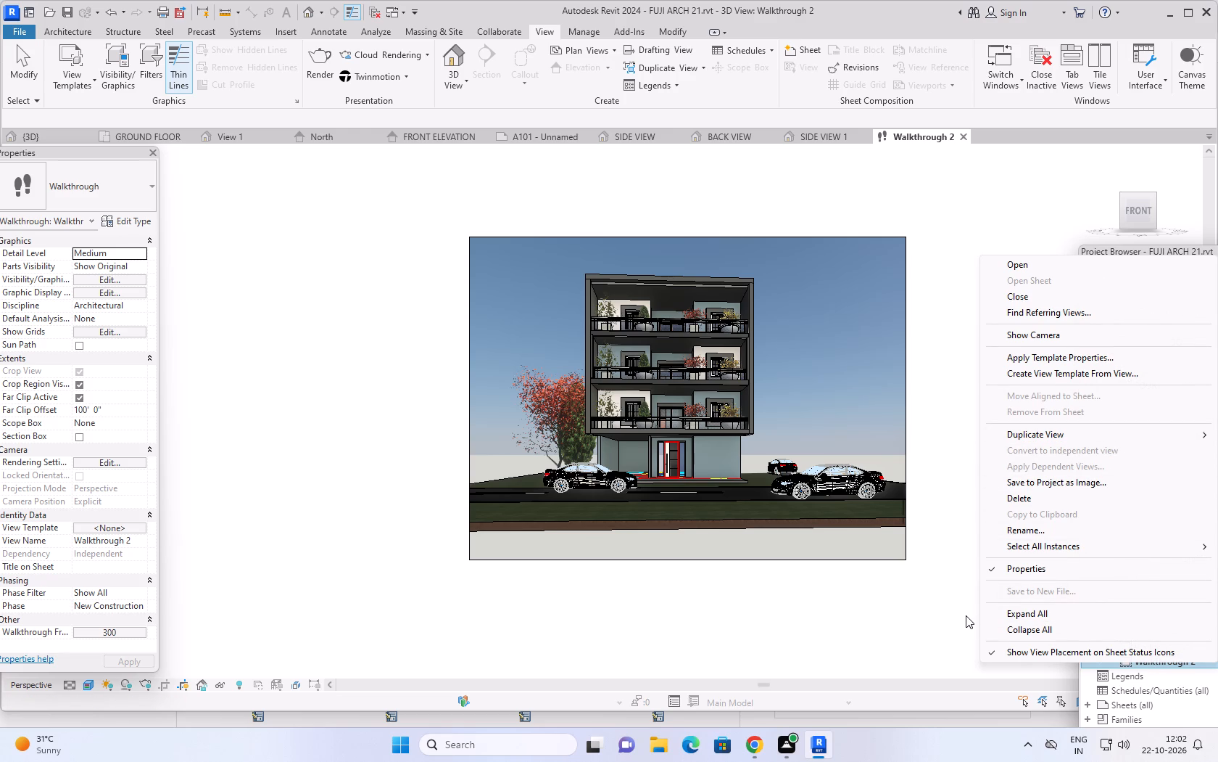
left_click(966, 615)
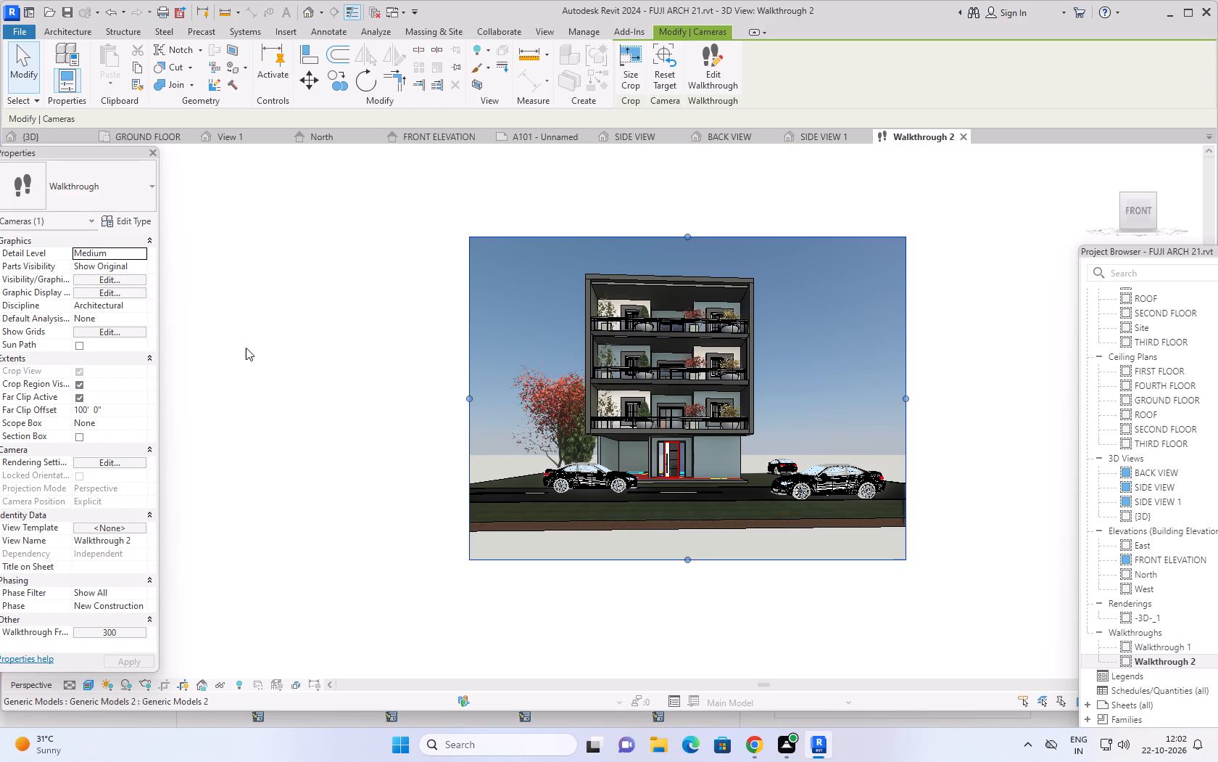
Start a walkthrough export with all frames at 15 frames/sec, Realistic with Edges, 900 by 665 dimensions and 100% zoom.
left_click(16, 28)
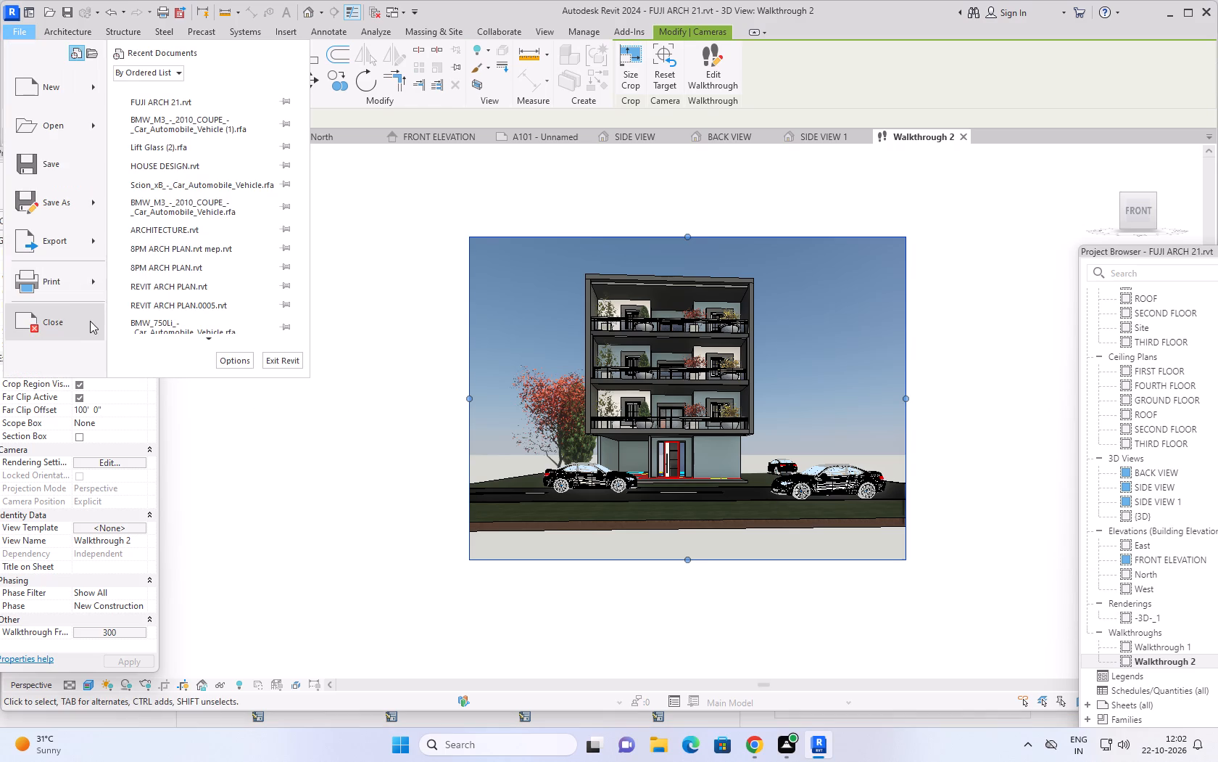
left_click(86, 247)
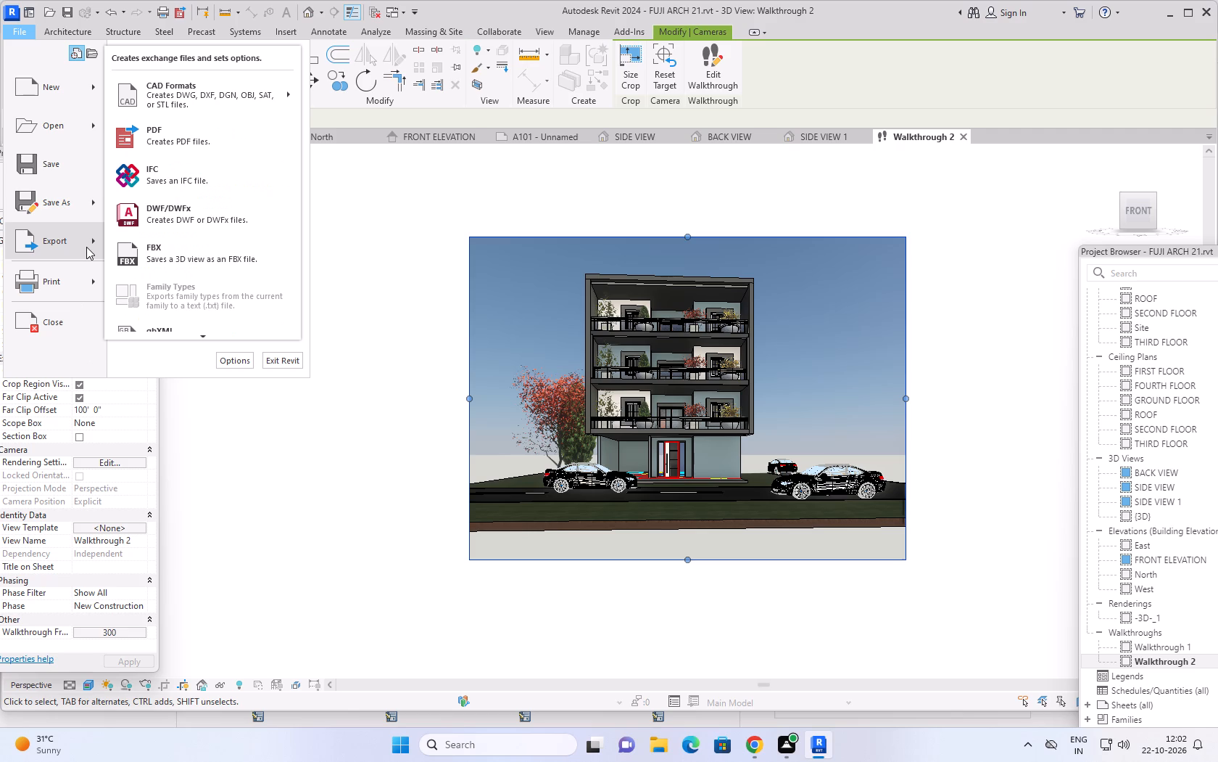
scroll(167, 147, "down", 4)
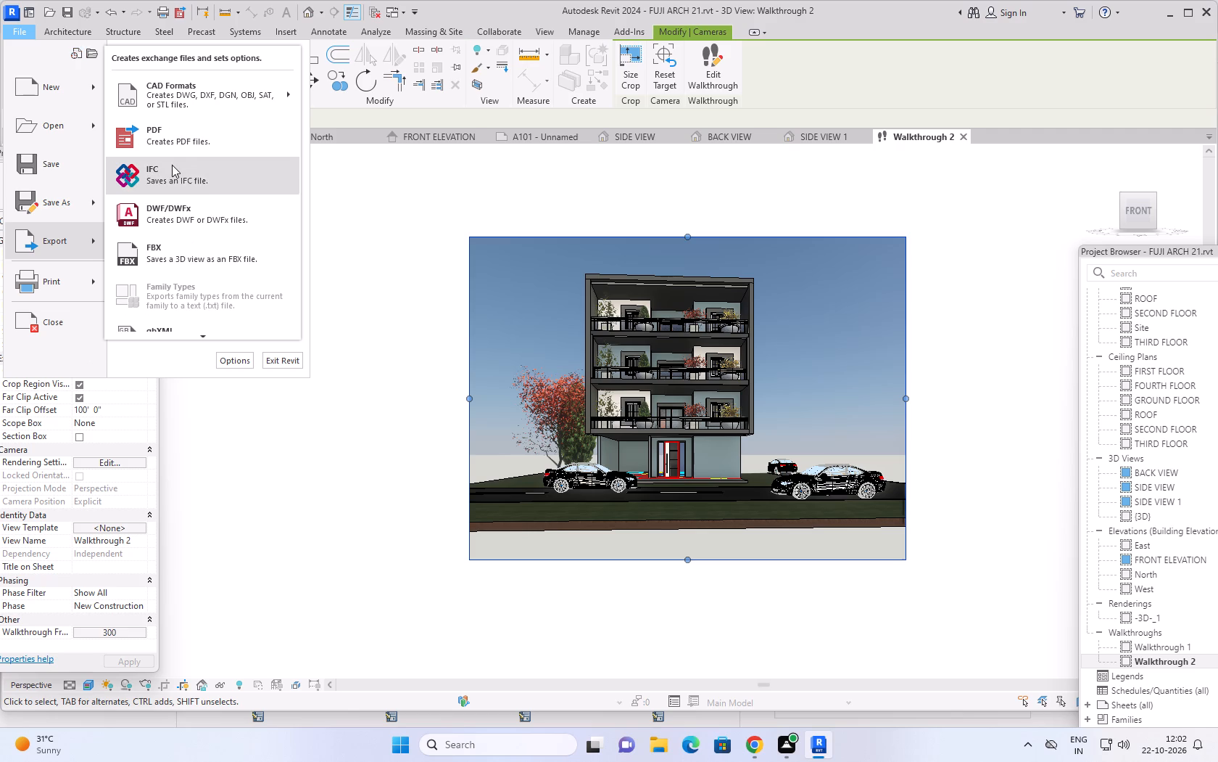
scroll(172, 190, "down", 3)
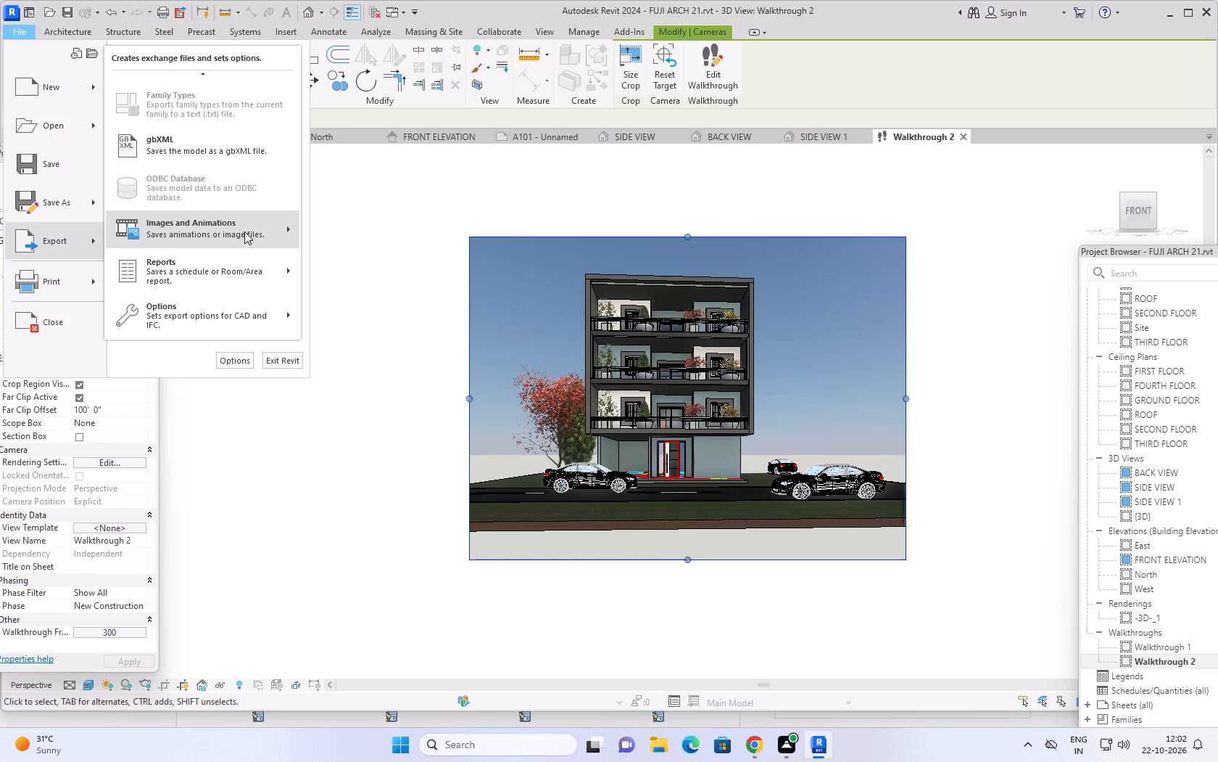
left_click(331, 218)
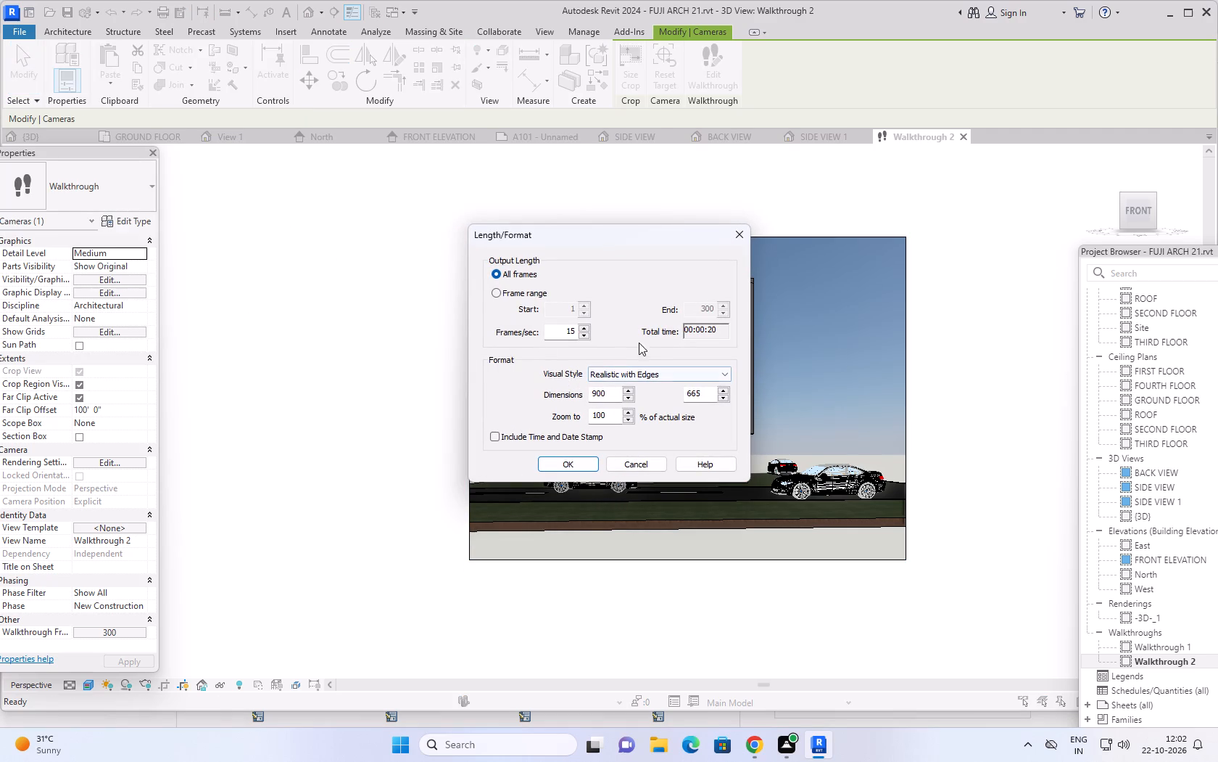
scroll(685, 356, "down", 1)
scroll(580, 349, "down", 3)
left_click(571, 462)
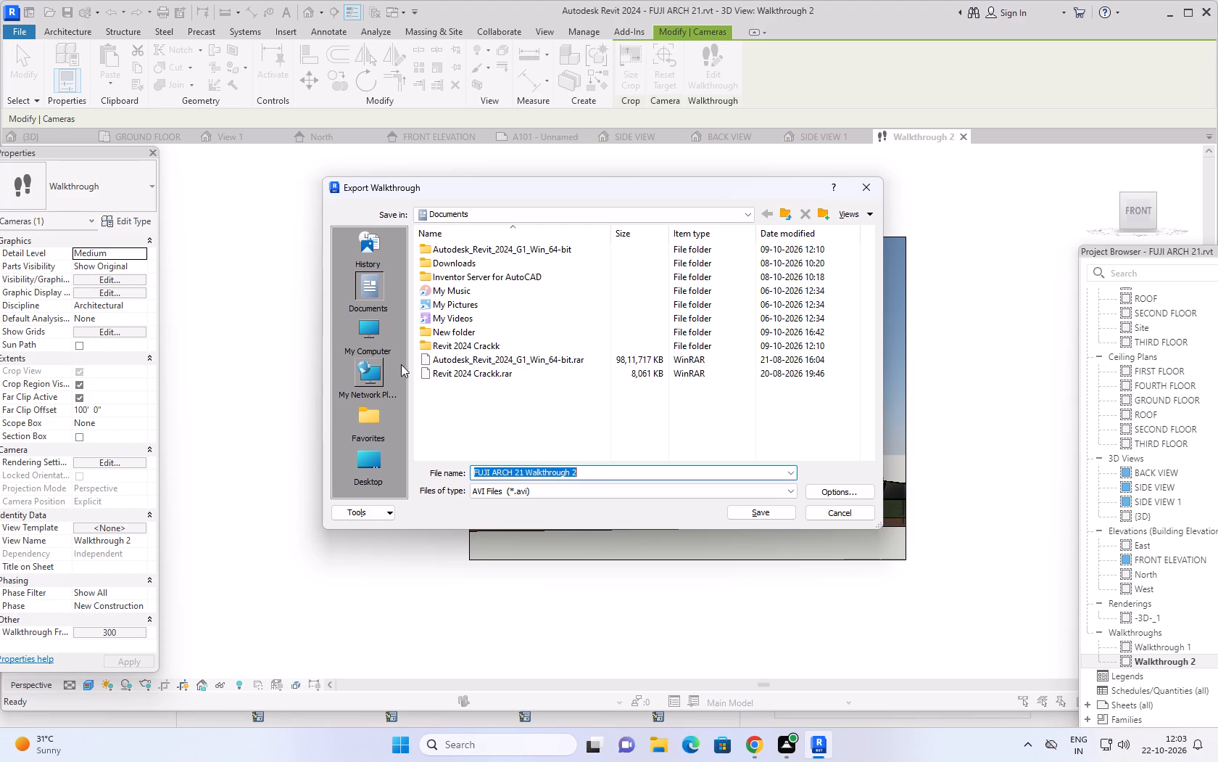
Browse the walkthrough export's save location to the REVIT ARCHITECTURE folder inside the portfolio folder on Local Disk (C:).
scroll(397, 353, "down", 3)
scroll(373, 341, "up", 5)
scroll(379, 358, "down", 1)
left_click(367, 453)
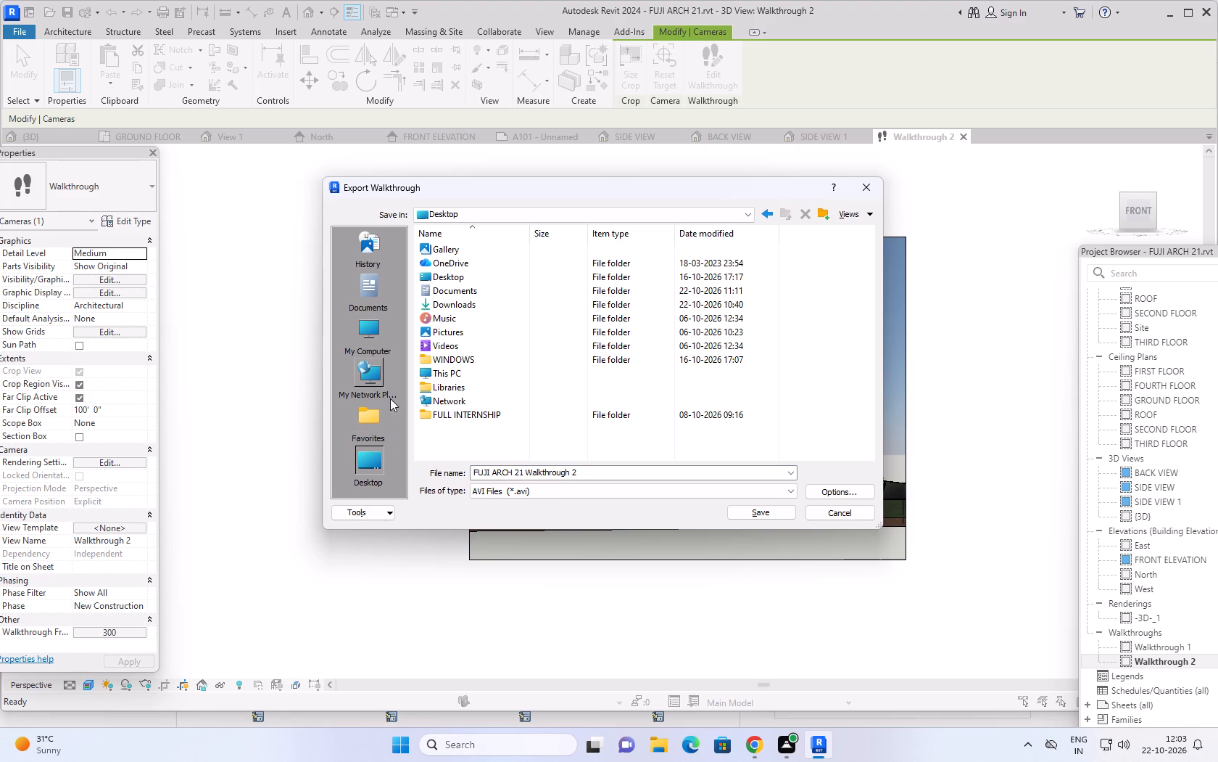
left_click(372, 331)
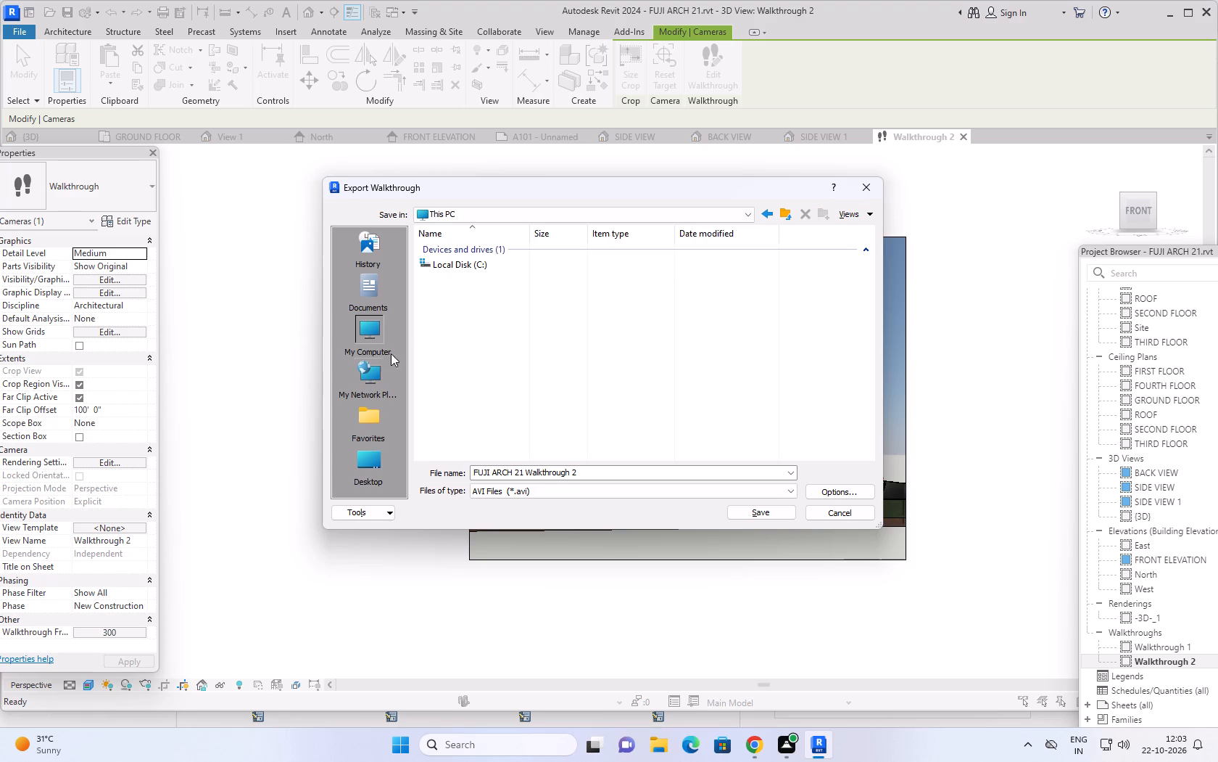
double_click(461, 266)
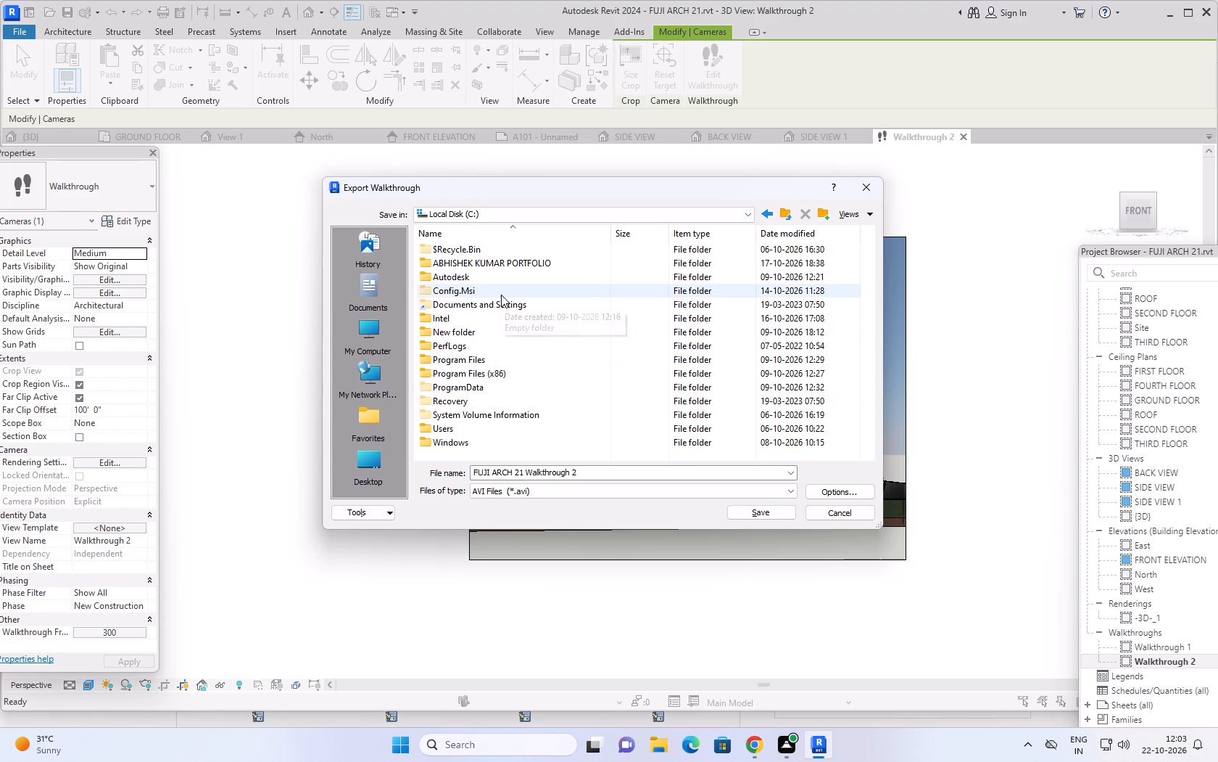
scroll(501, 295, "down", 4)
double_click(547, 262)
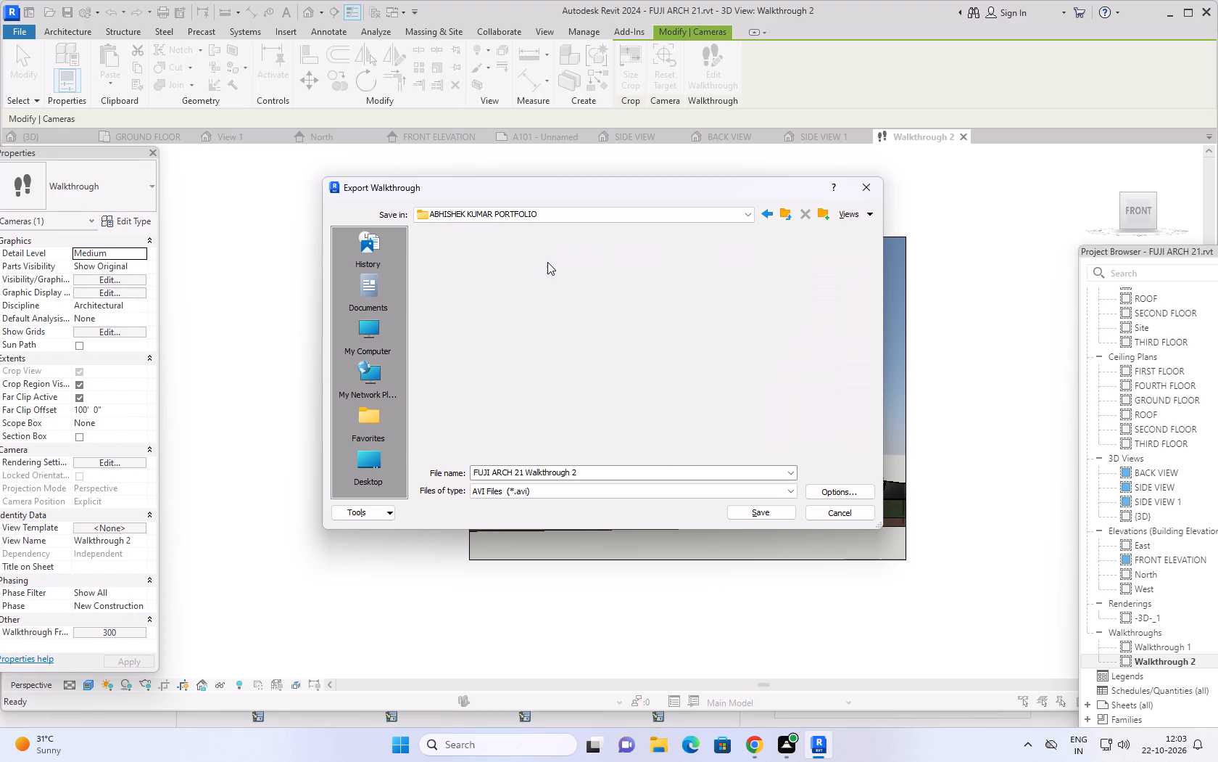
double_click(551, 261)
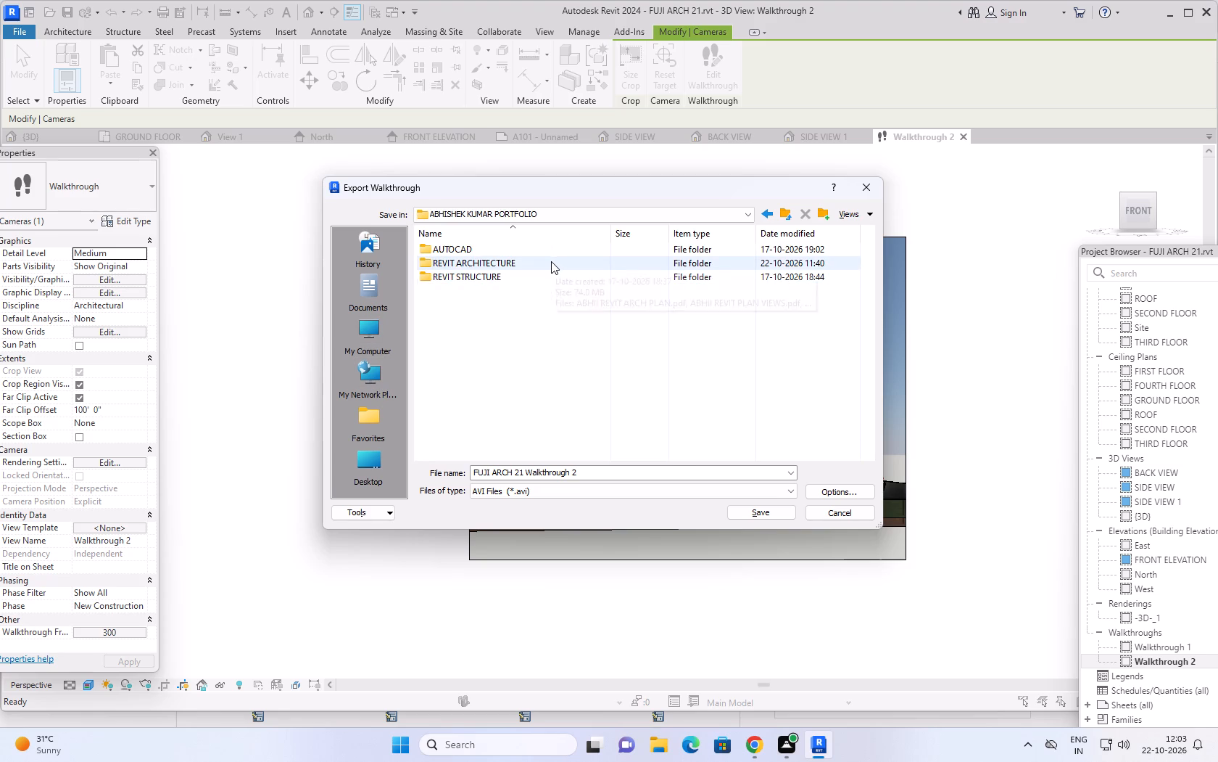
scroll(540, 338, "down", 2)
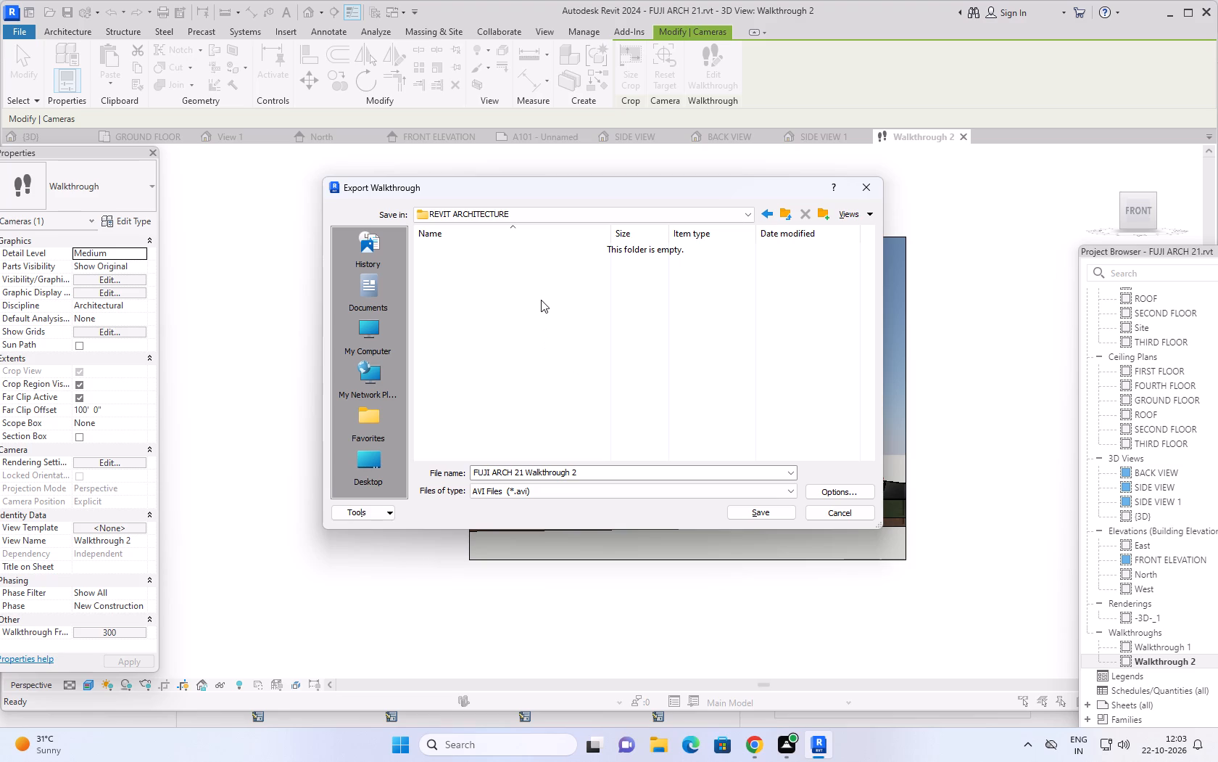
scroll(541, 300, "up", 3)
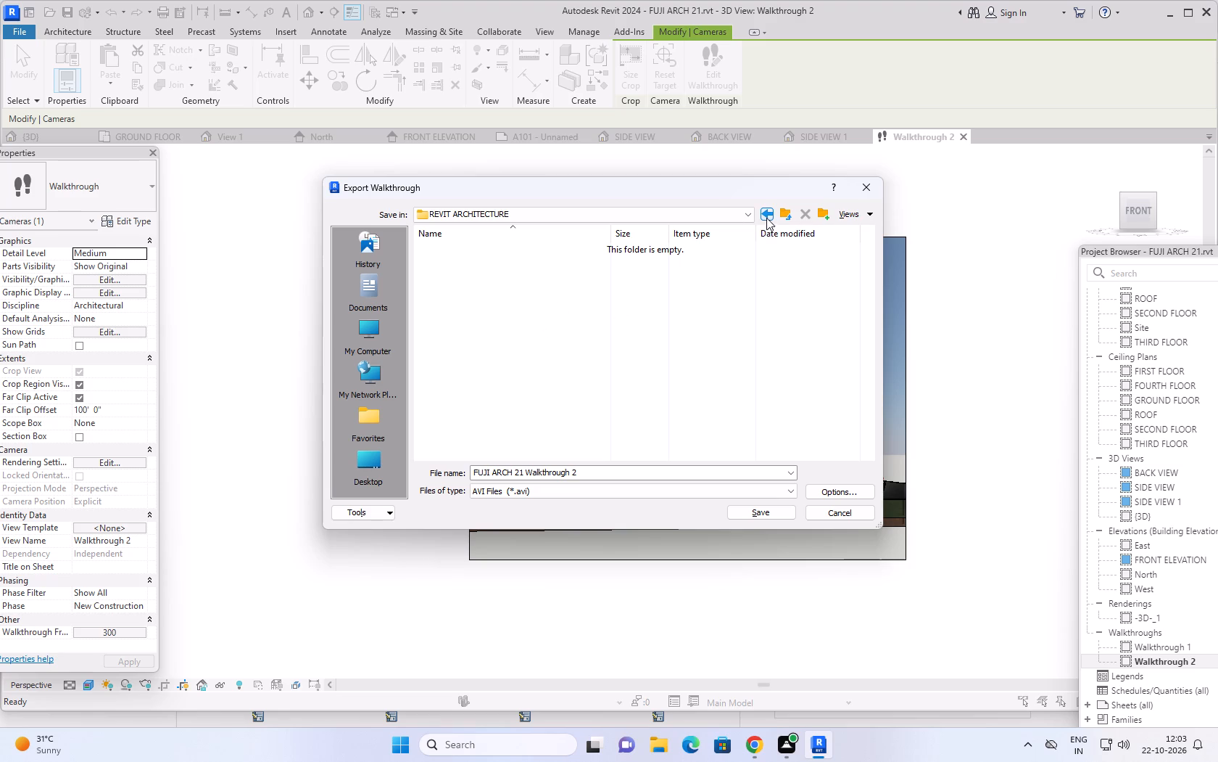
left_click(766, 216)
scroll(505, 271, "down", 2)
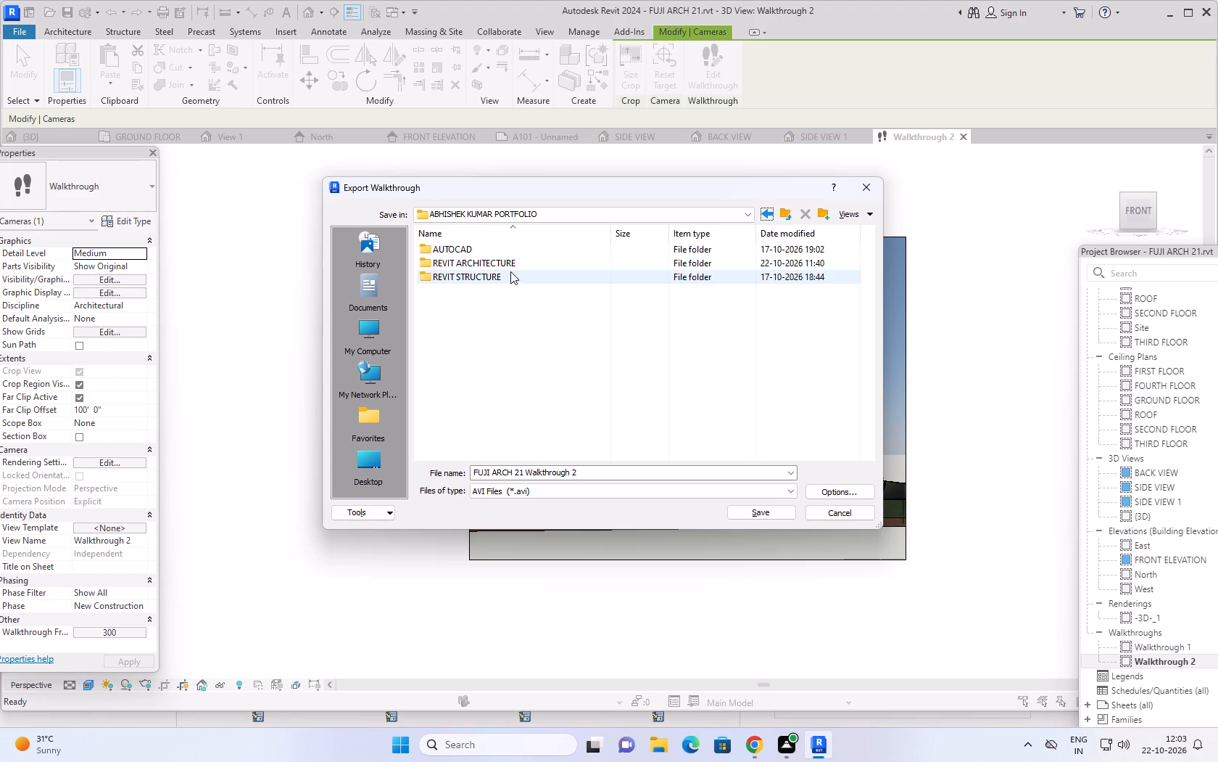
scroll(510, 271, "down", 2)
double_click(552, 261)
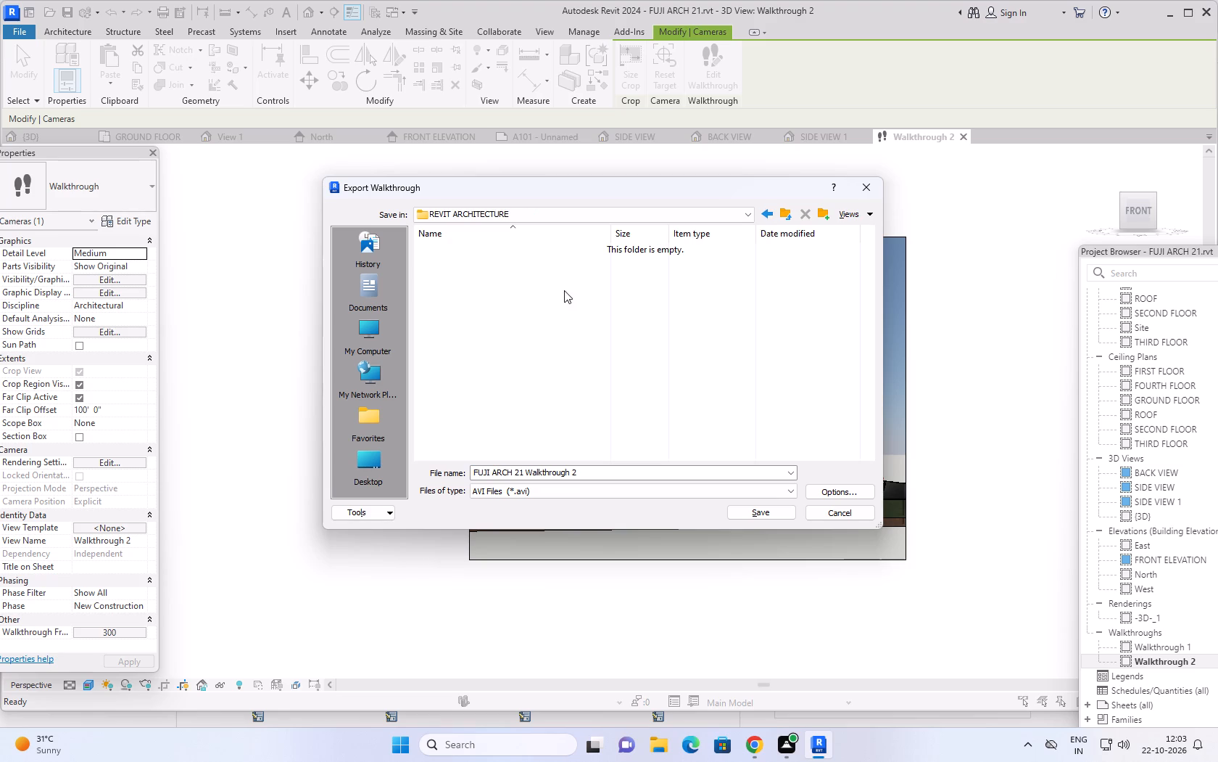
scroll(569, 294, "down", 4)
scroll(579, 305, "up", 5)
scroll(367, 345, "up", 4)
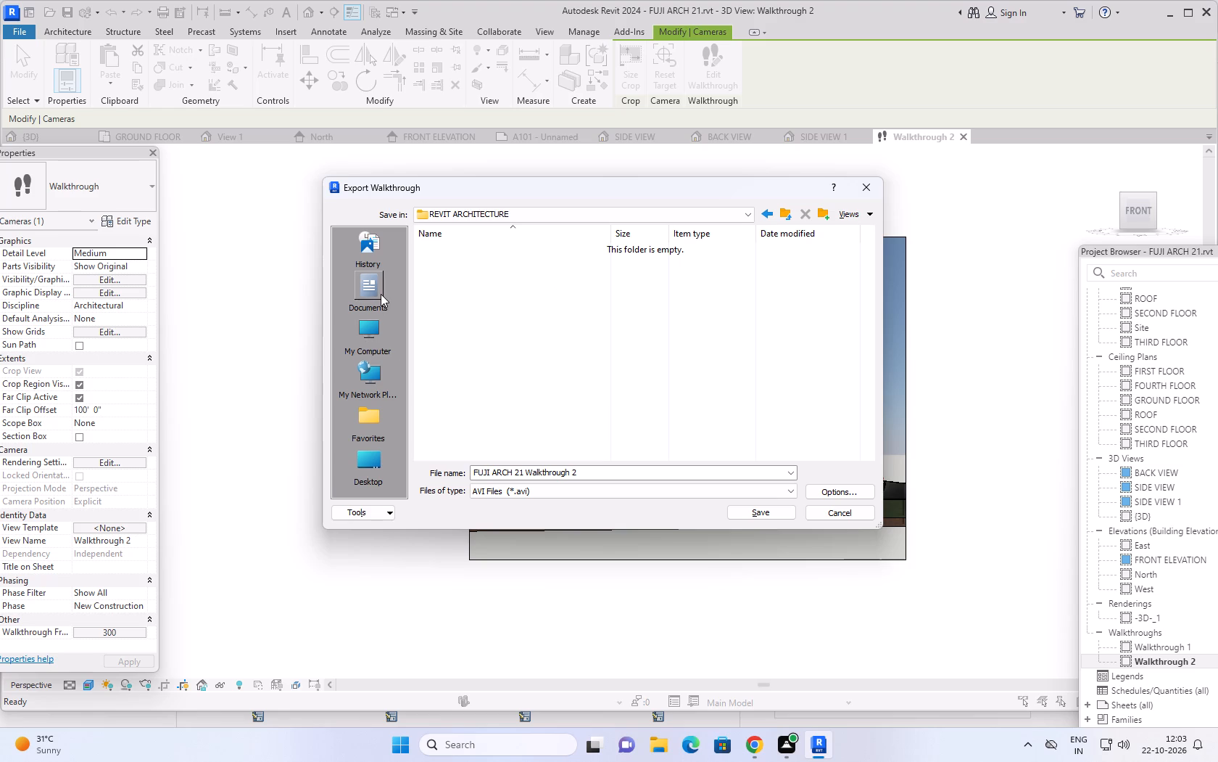
Look through the possible save locations for the walkthrough export: Documents, This PC, REVIT ARCHITECTURE, Network, Favorites and Desktop.
left_click(381, 294)
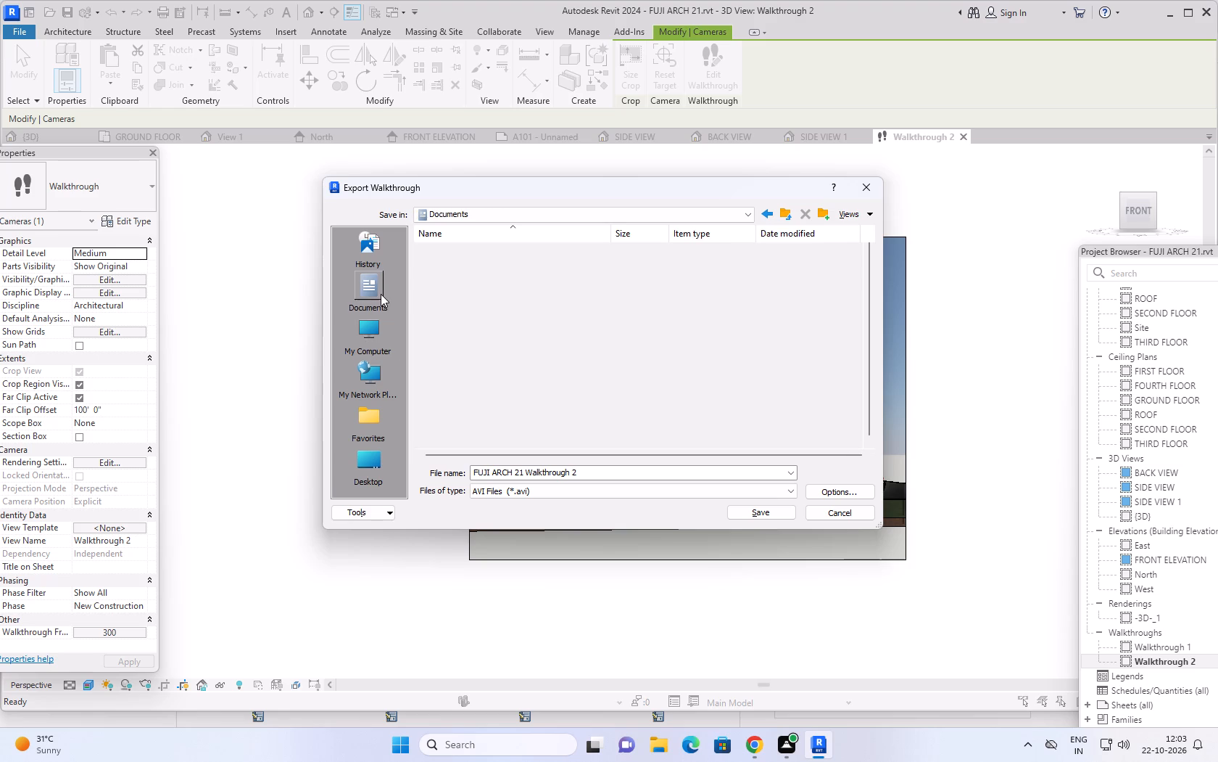
scroll(381, 294, "up", 3)
left_click(368, 330)
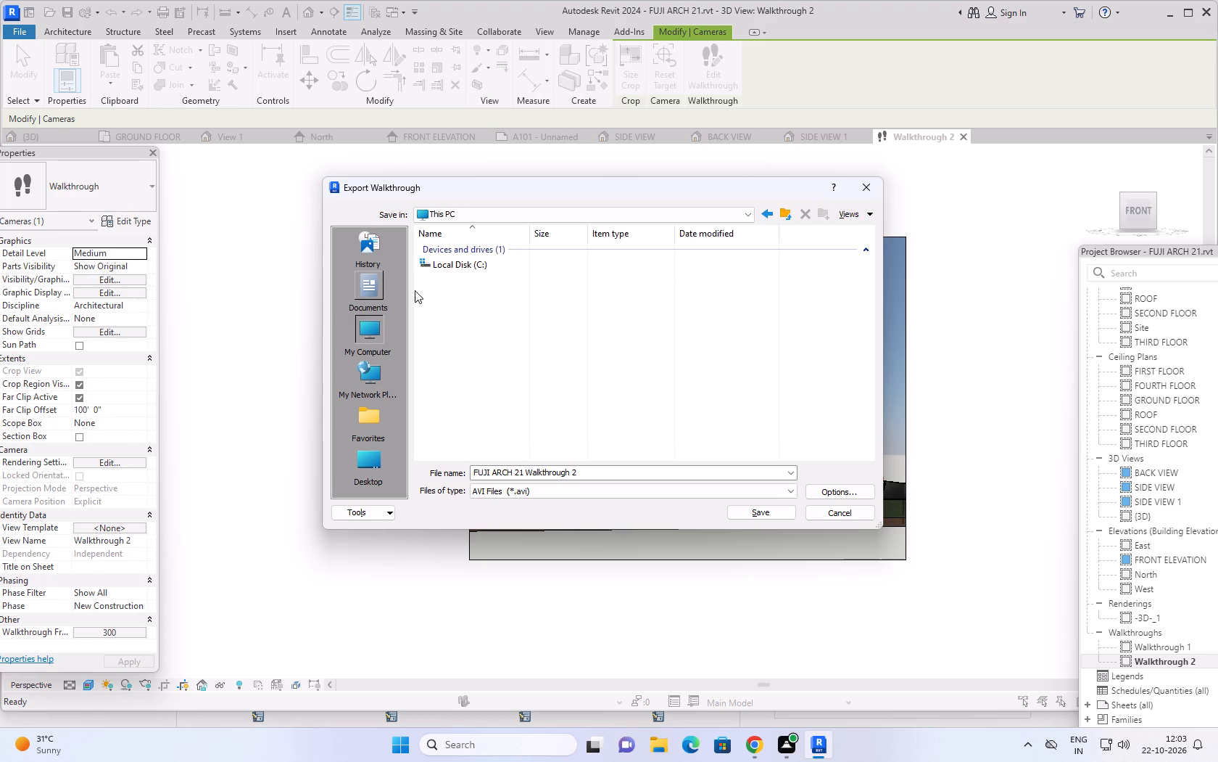
double_click(449, 269)
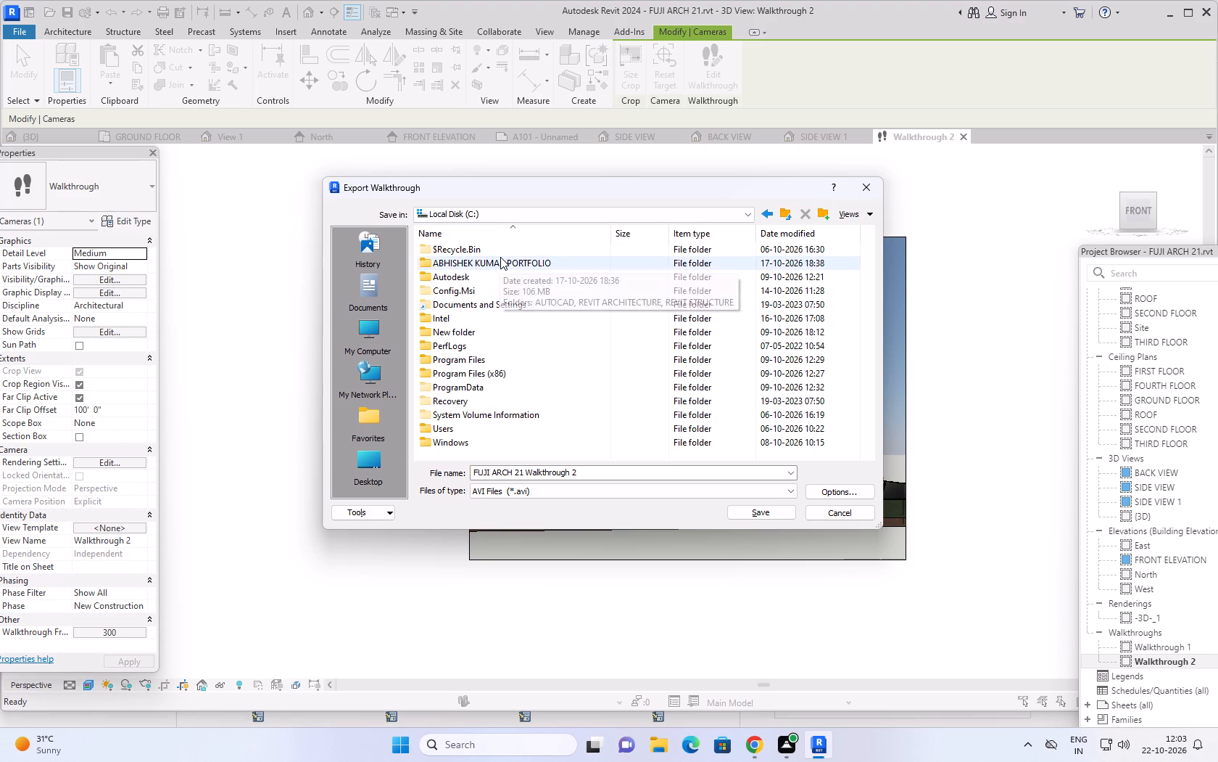
double_click(500, 257)
double_click(510, 264)
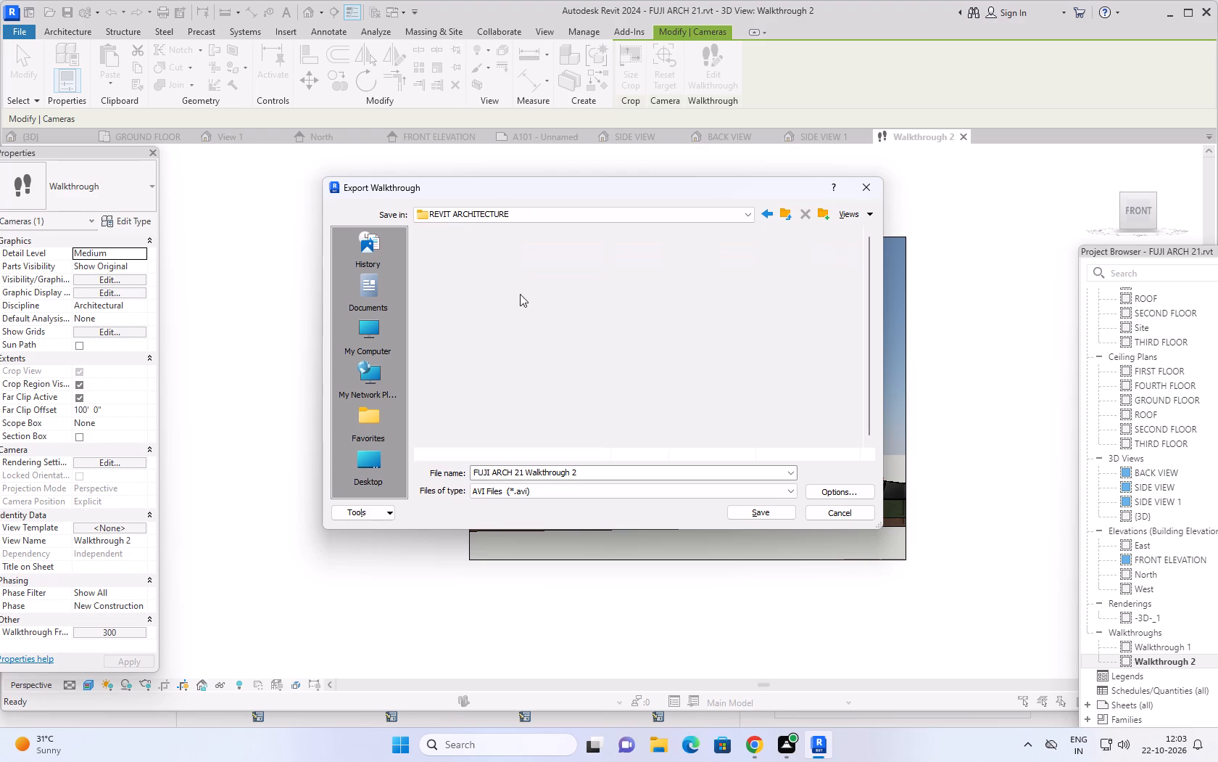
left_click(371, 338)
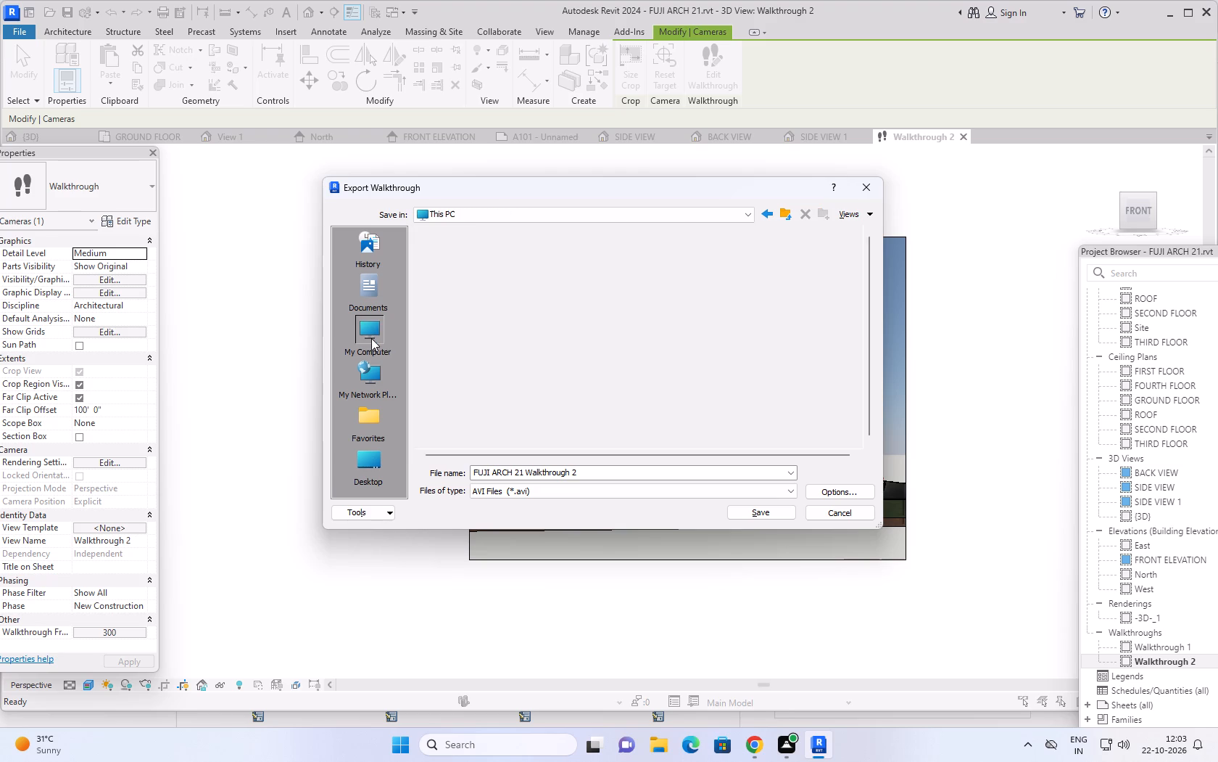
left_click(374, 376)
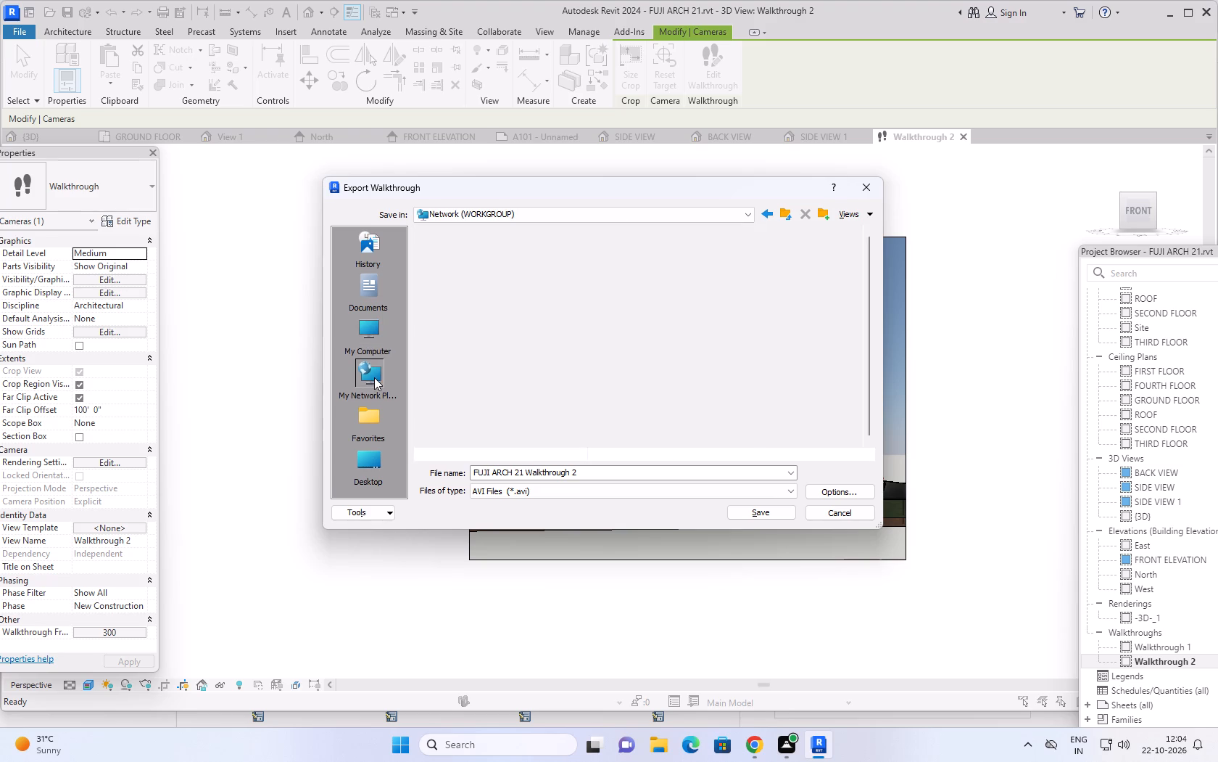
left_click(370, 417)
scroll(493, 287, "down", 3)
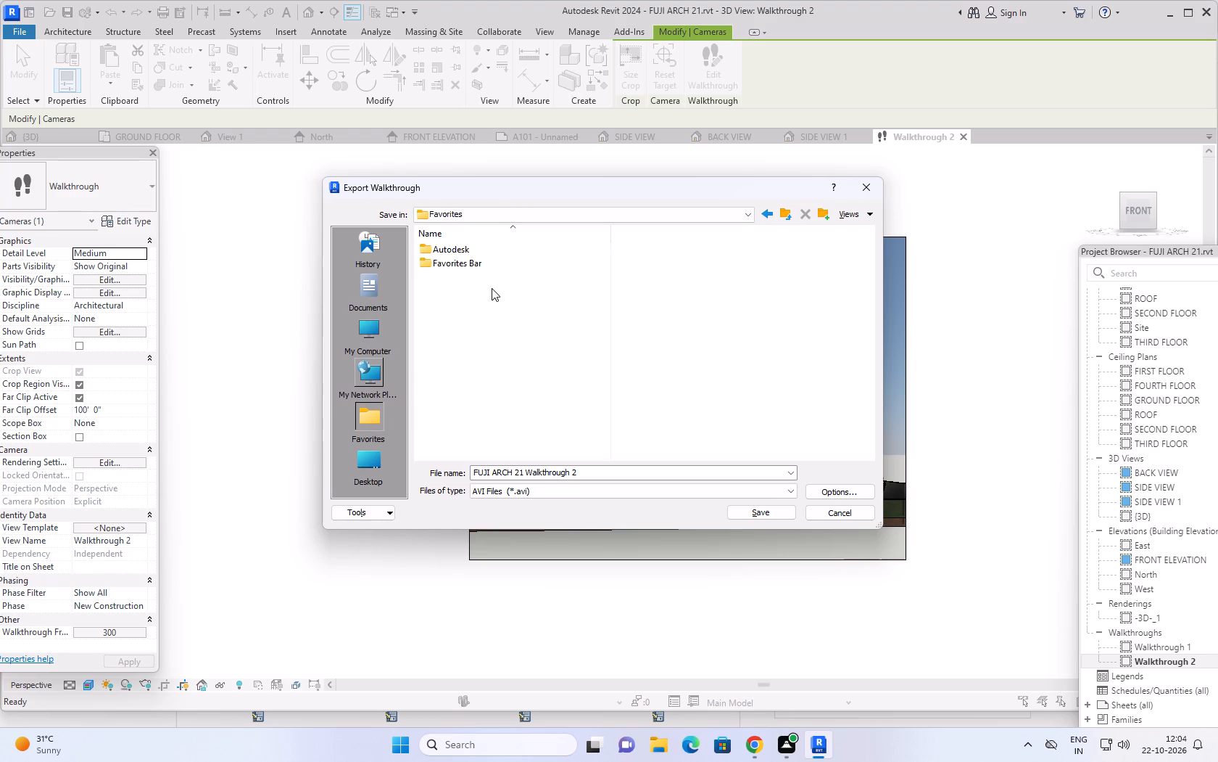
left_click(365, 462)
scroll(370, 382, "down", 6)
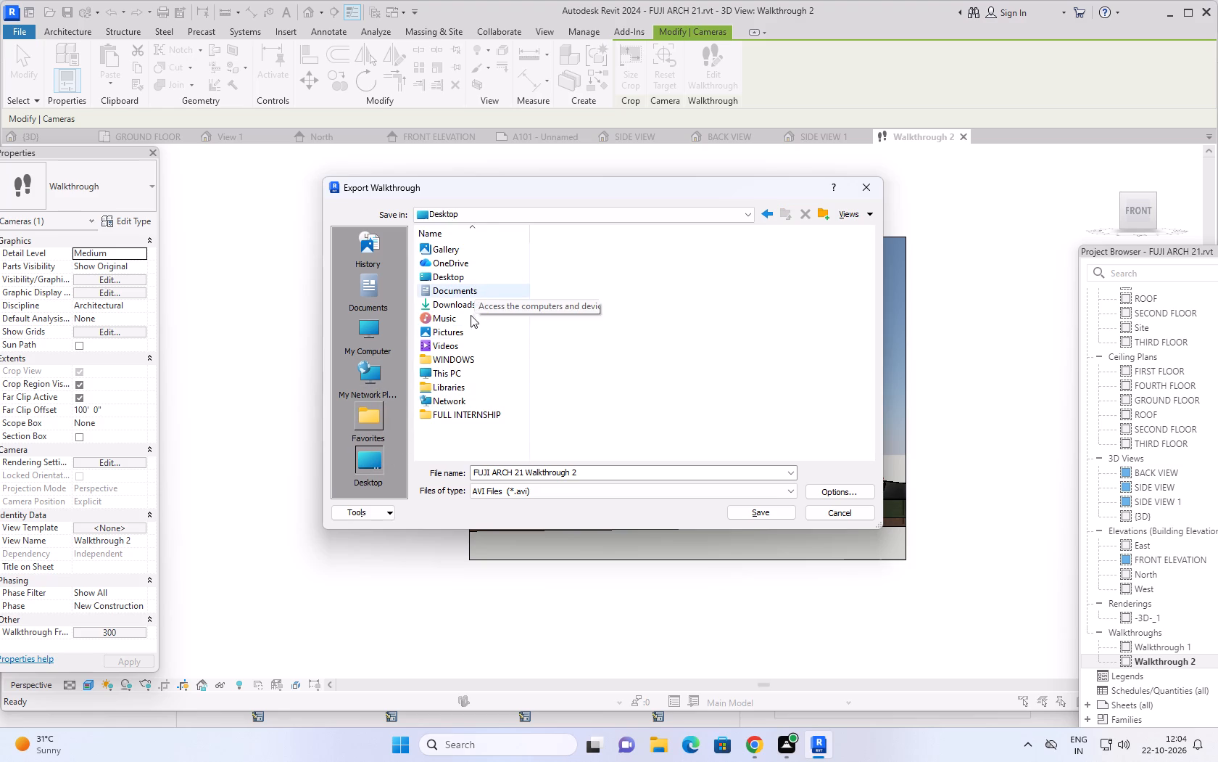
Set the export's save location to the REVIT ARCHITECTURE folder inside the portfolio folder on Local Disk (C:).
double_click(469, 377)
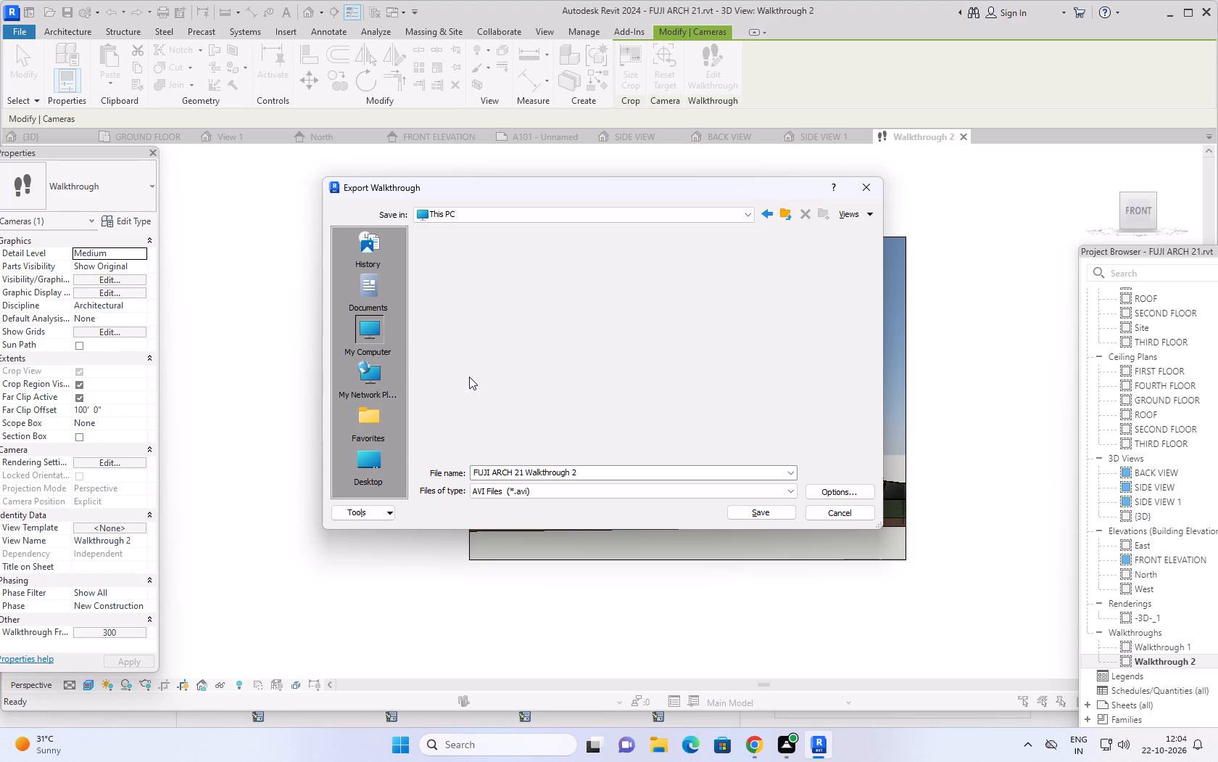
double_click(476, 264)
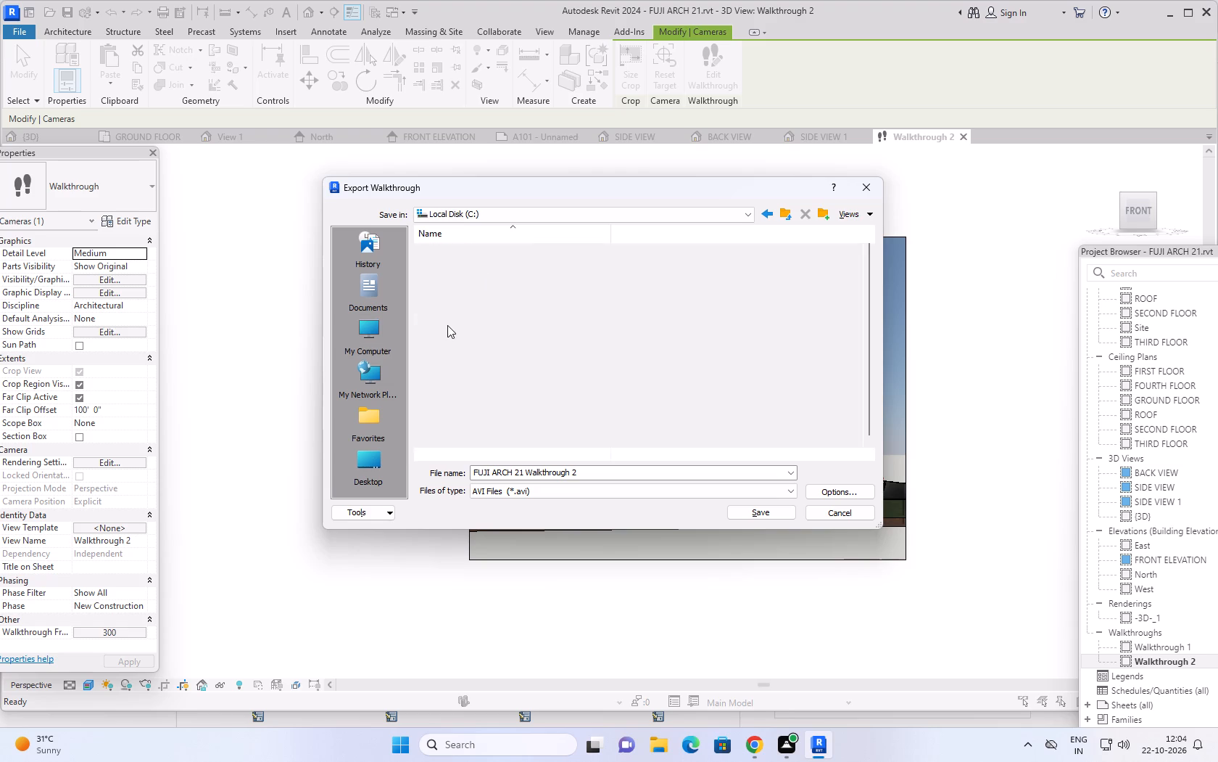
scroll(477, 345, "down", 1)
double_click(507, 262)
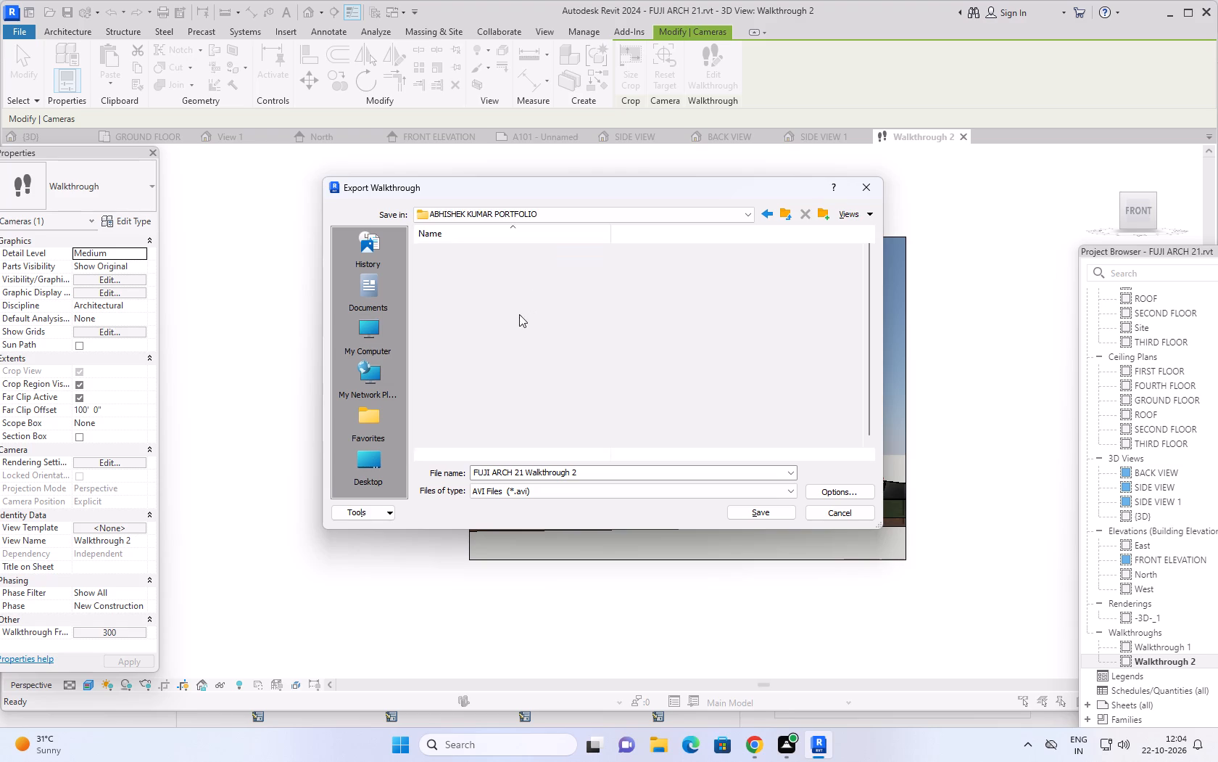
double_click(502, 265)
scroll(547, 321, "down", 5)
Export the walkthrough as an AVI file named ARCH PLAN 2 WALKTHROUGH, using Full Frames (Uncompressed) video compression.
left_click(591, 470)
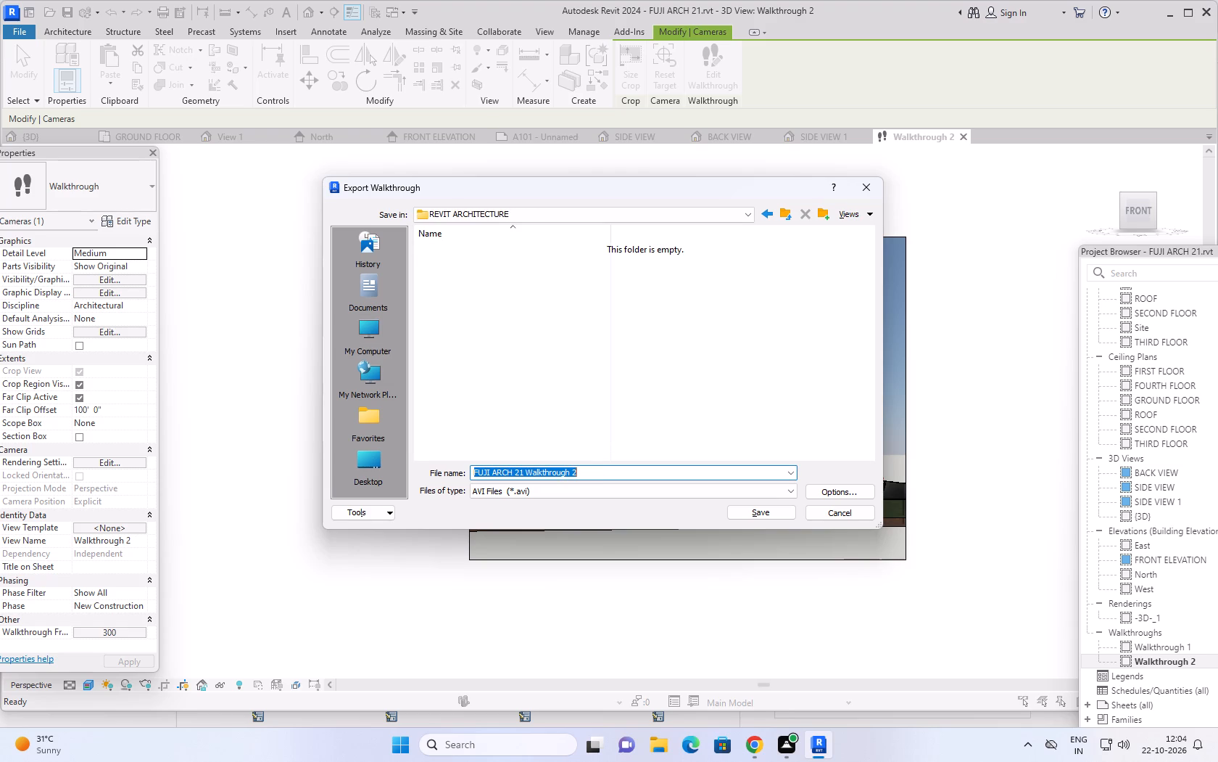
key("BackSpace")
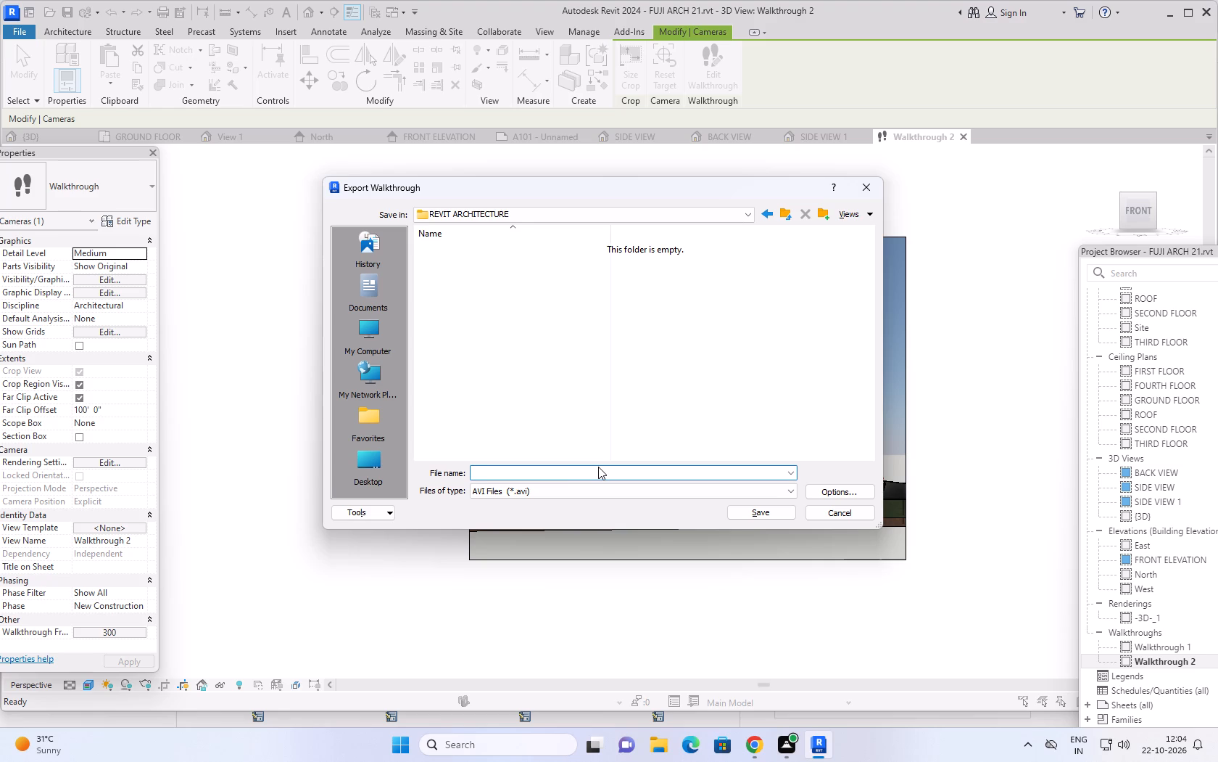
type("ARCH PLAN")
key("space")
type("2")
key("space")
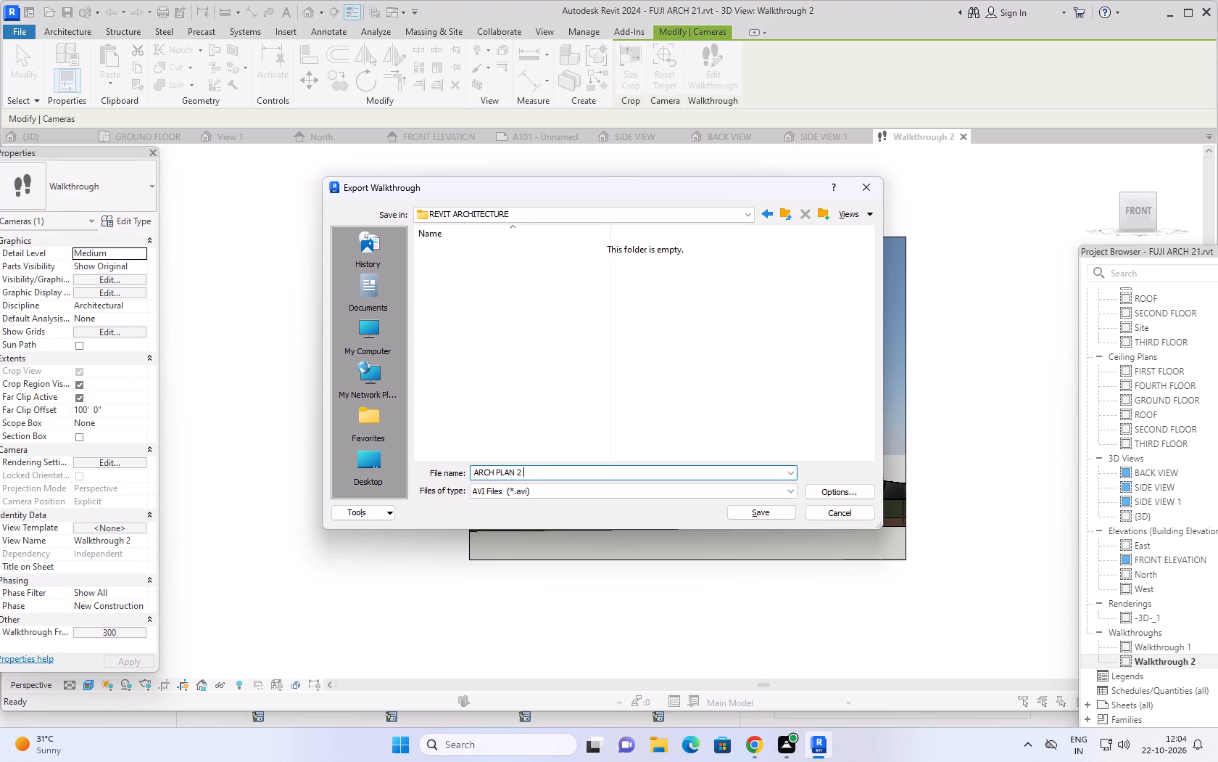
type("WALKT")
type("HROUGH")
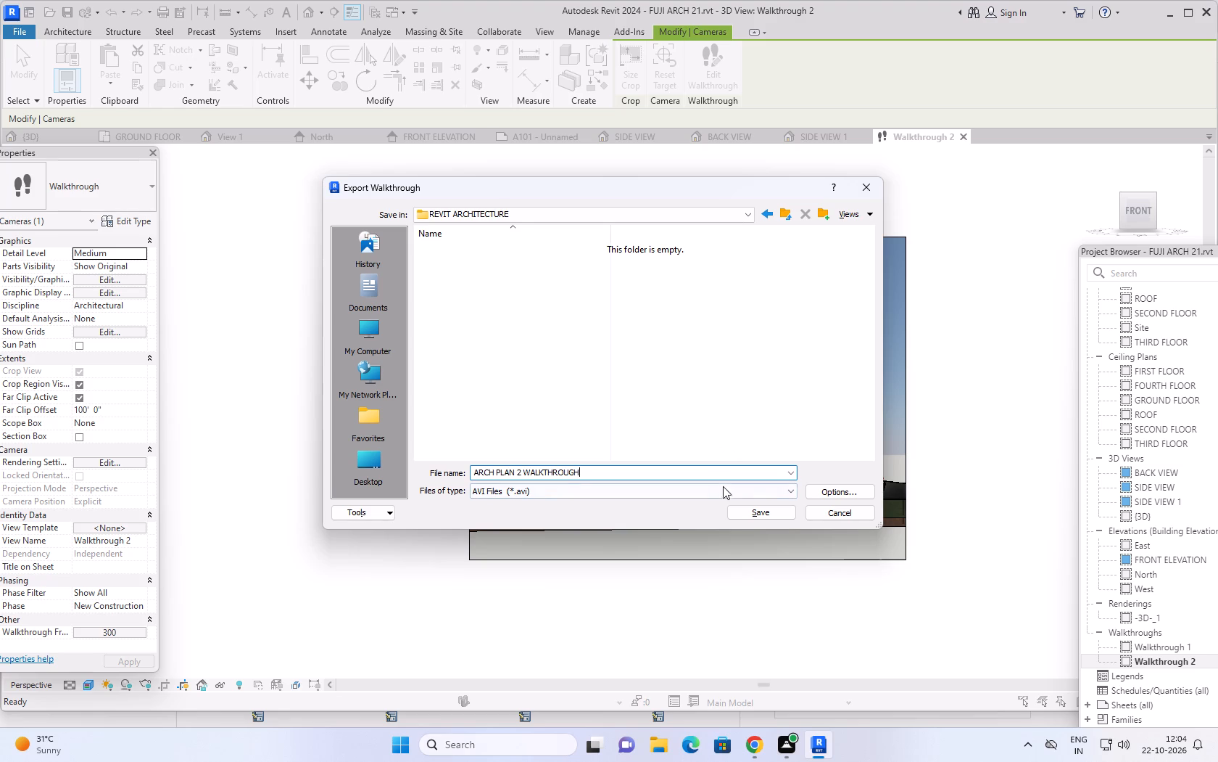
left_click(769, 513)
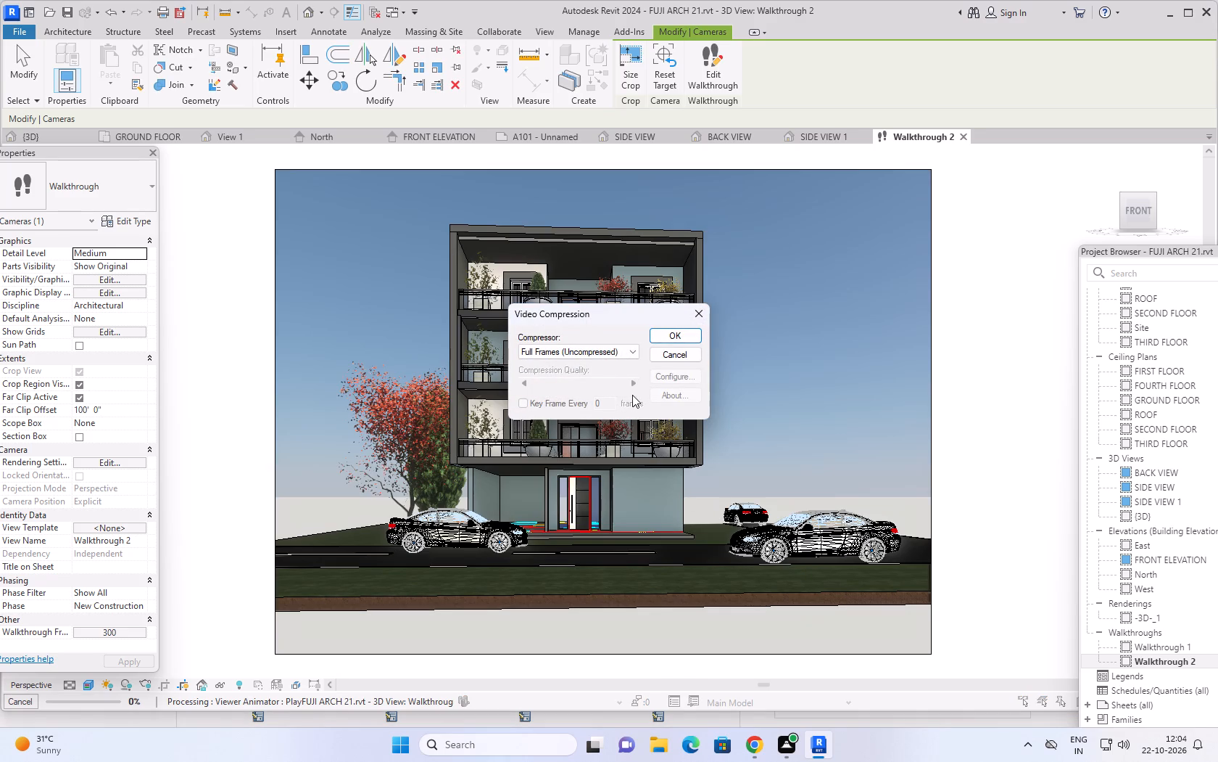
left_click(673, 335)
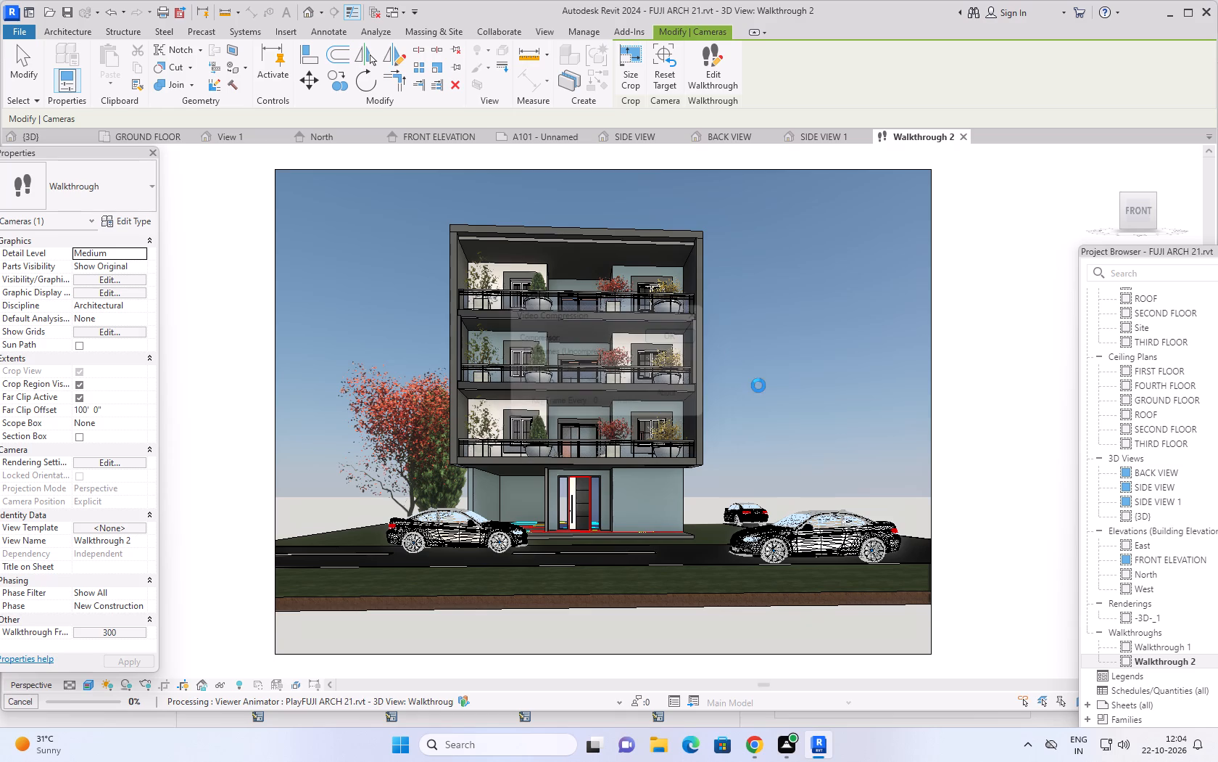
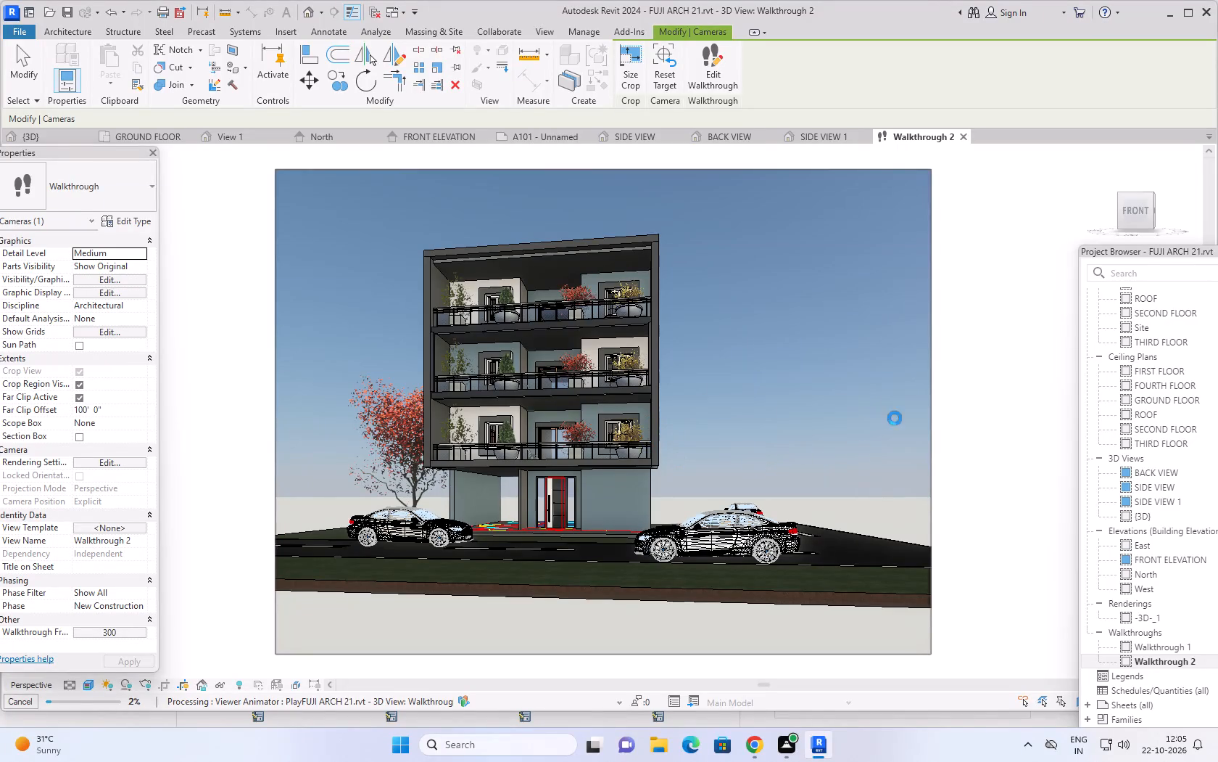
Interrupt the walkthrough processing still running in the Walkthrough 2 view and stop the operation.
scroll(767, 403, "down", 3)
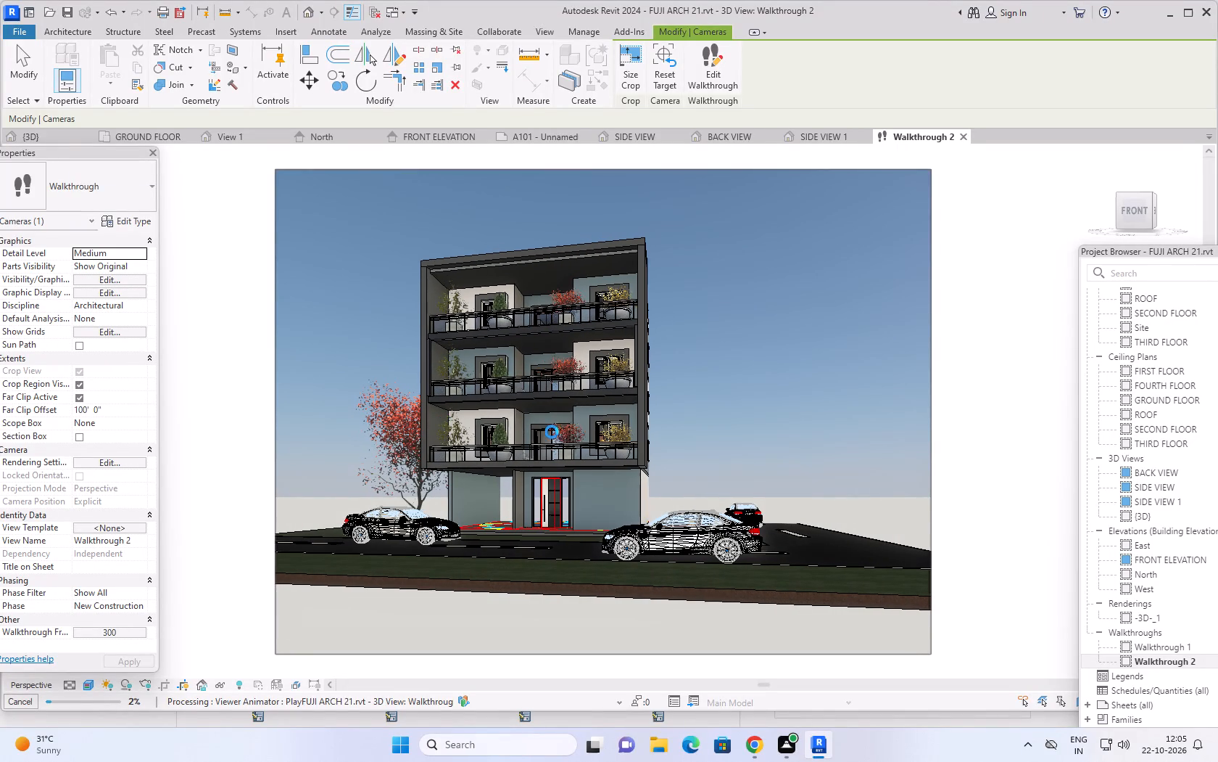
key("Escape")
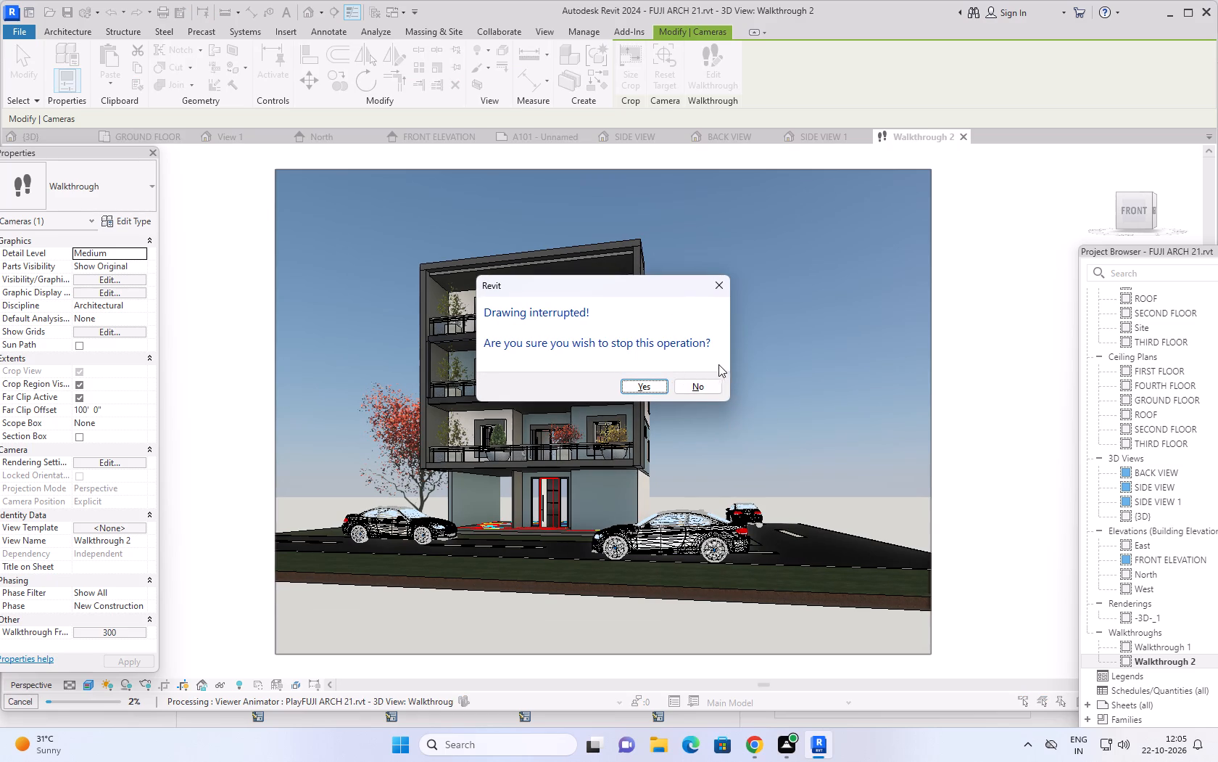
left_click(657, 385)
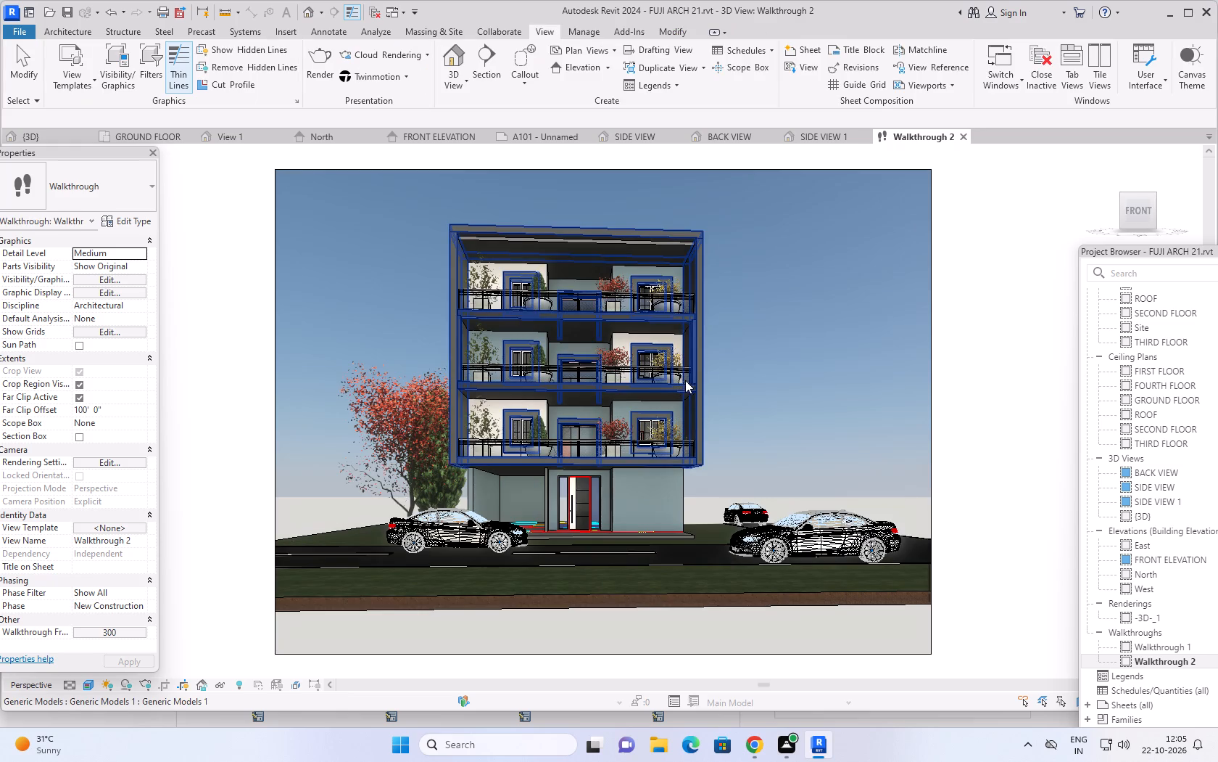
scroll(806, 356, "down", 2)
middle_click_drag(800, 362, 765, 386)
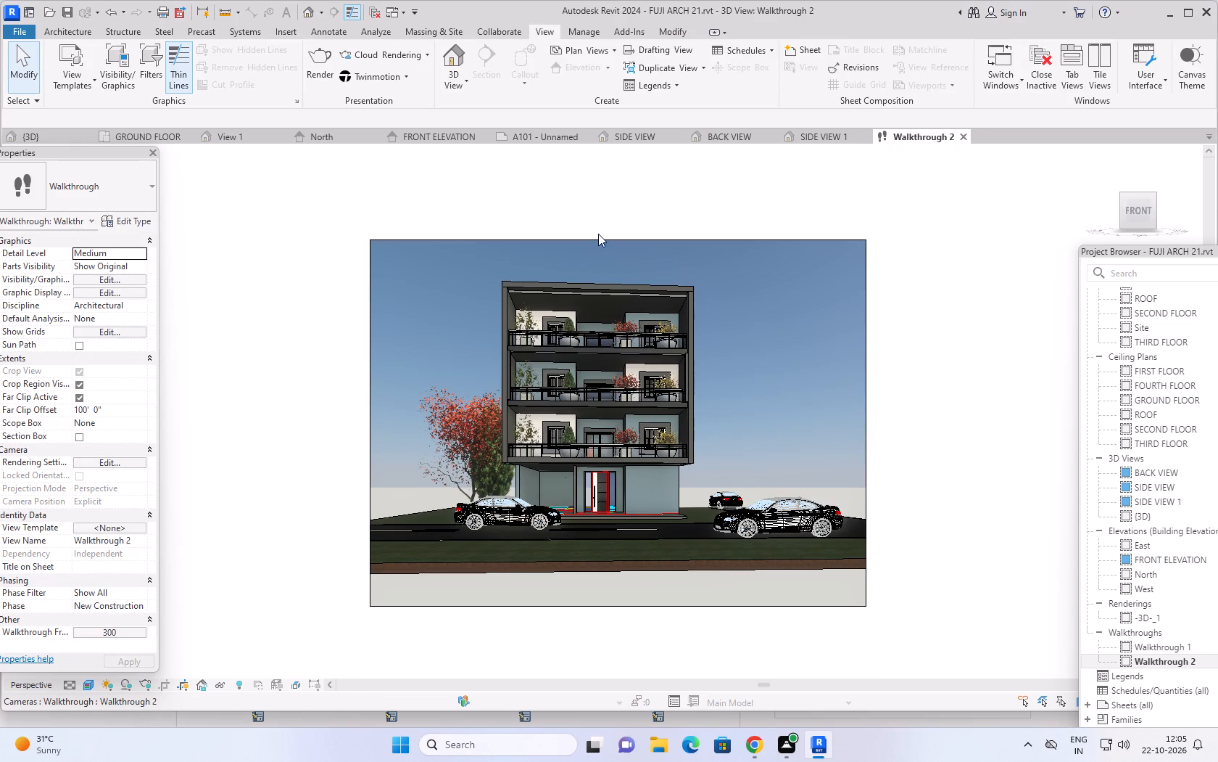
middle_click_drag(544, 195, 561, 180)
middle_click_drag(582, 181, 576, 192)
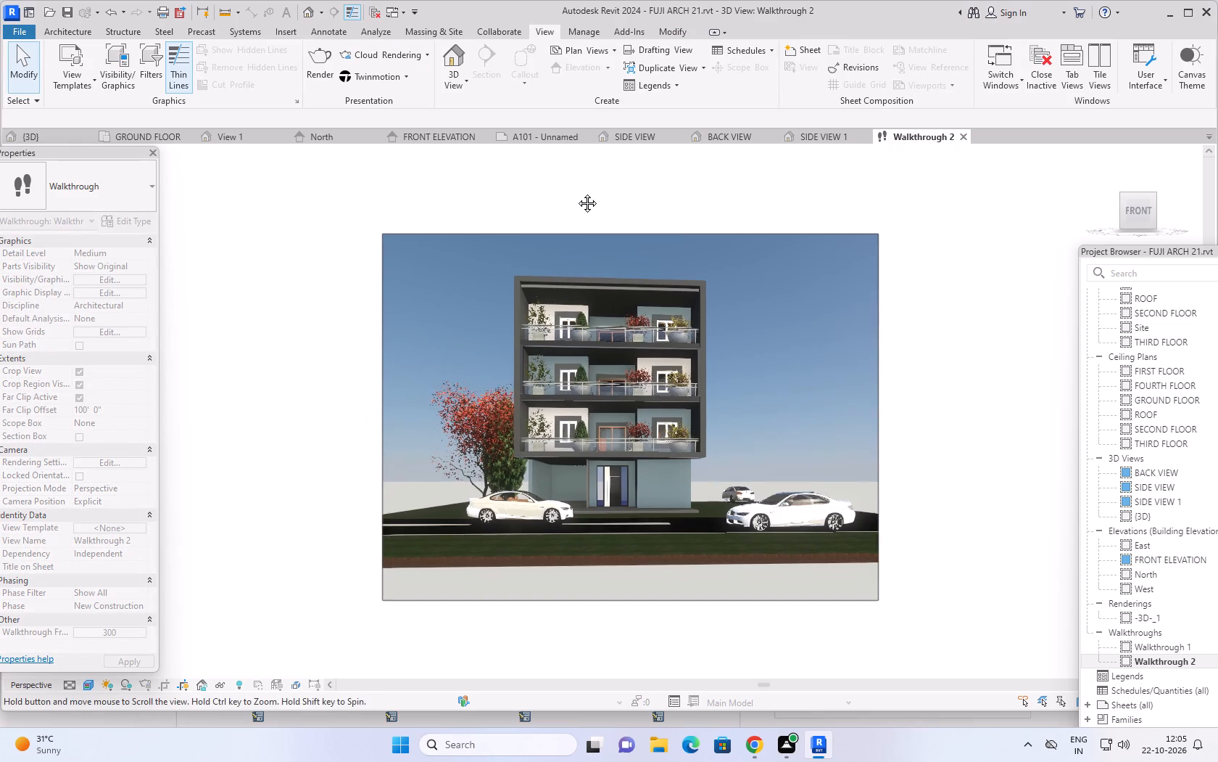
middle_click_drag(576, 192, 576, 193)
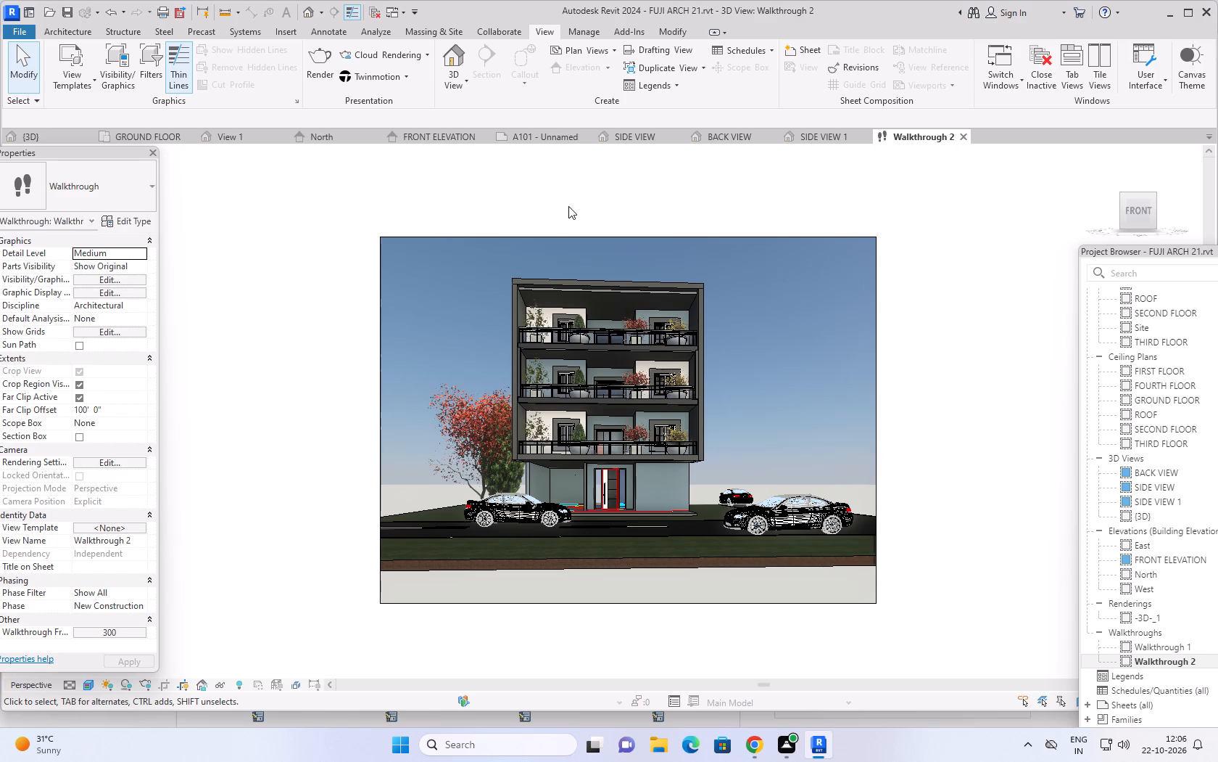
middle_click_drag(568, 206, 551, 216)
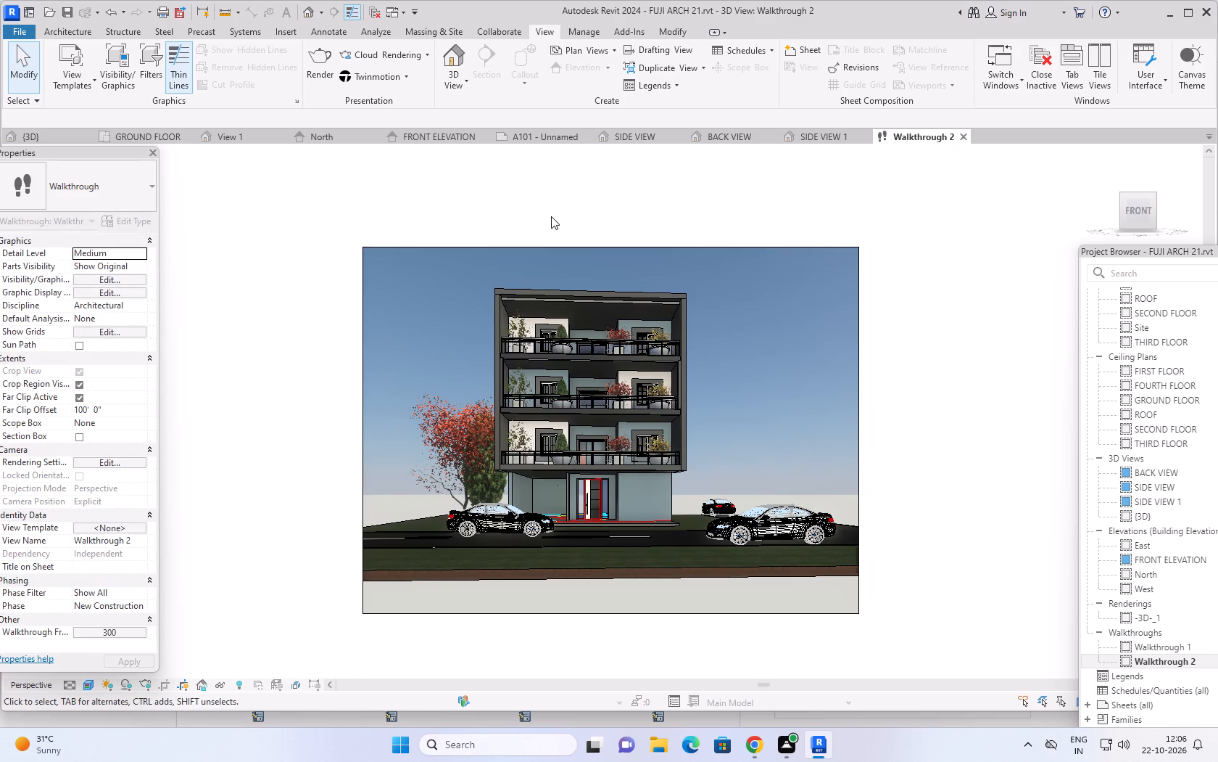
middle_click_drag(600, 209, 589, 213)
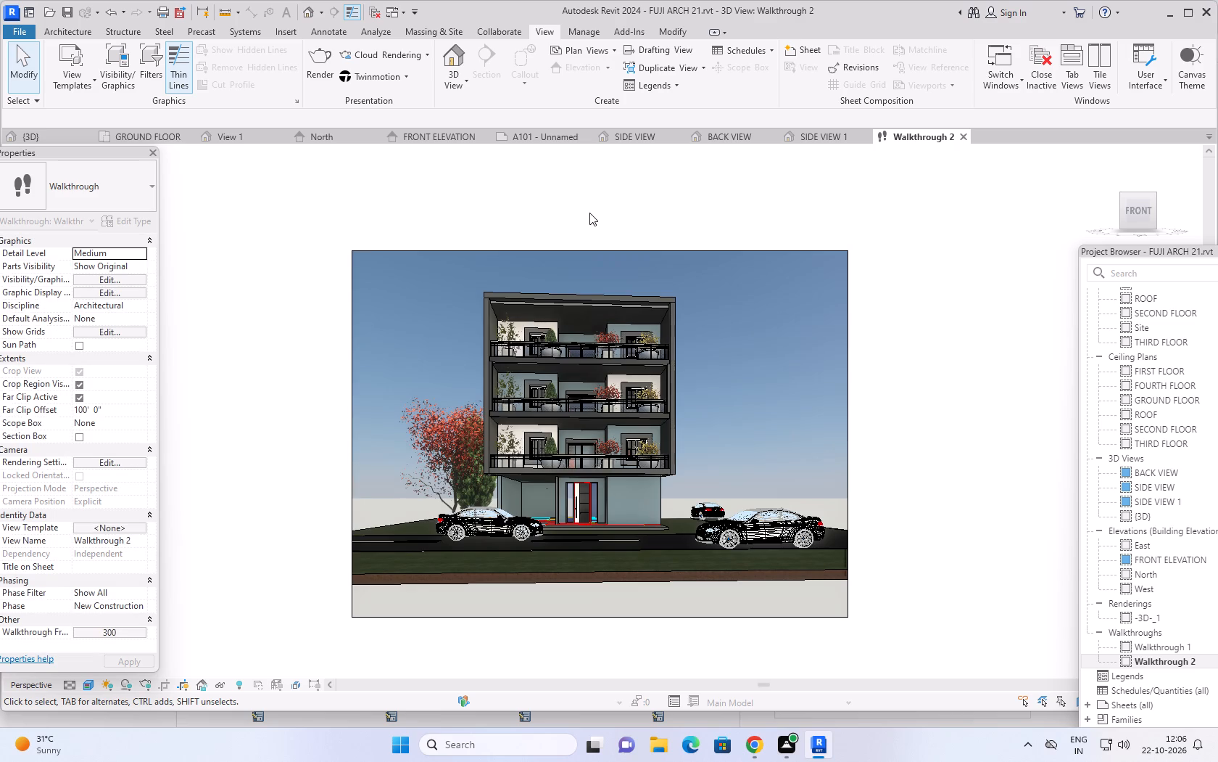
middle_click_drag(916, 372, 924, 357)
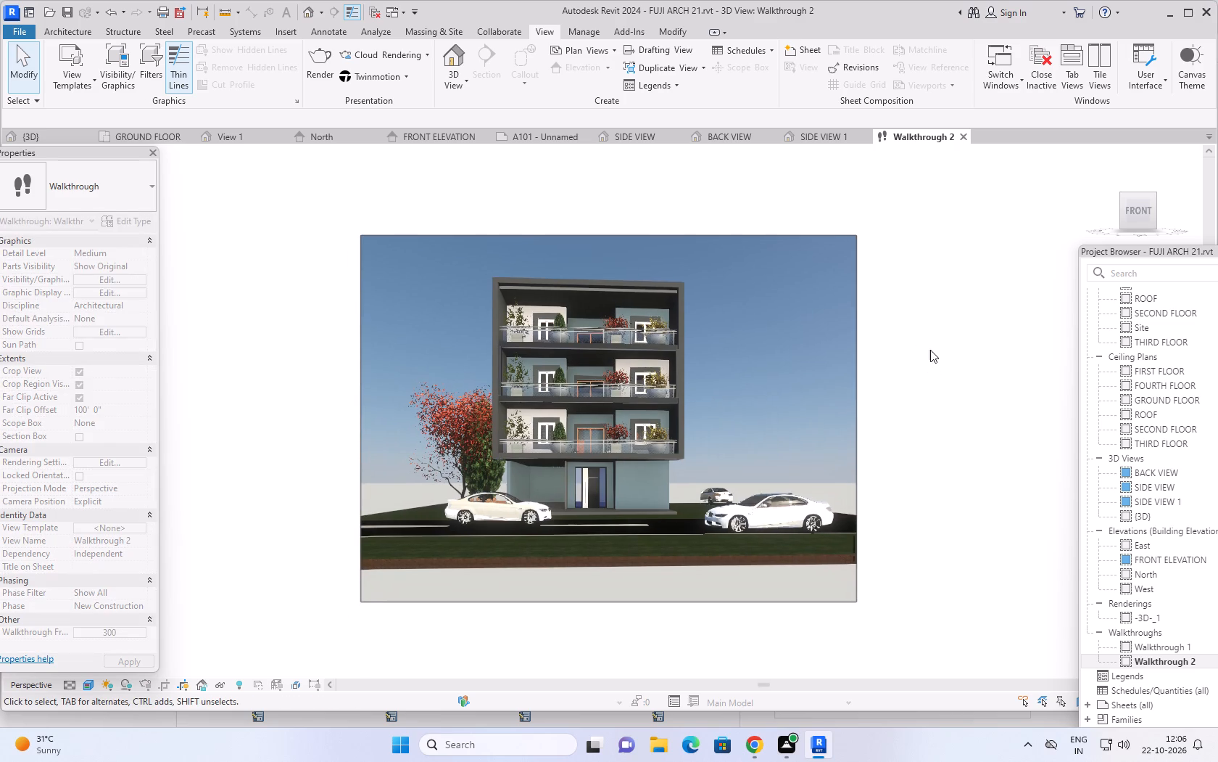
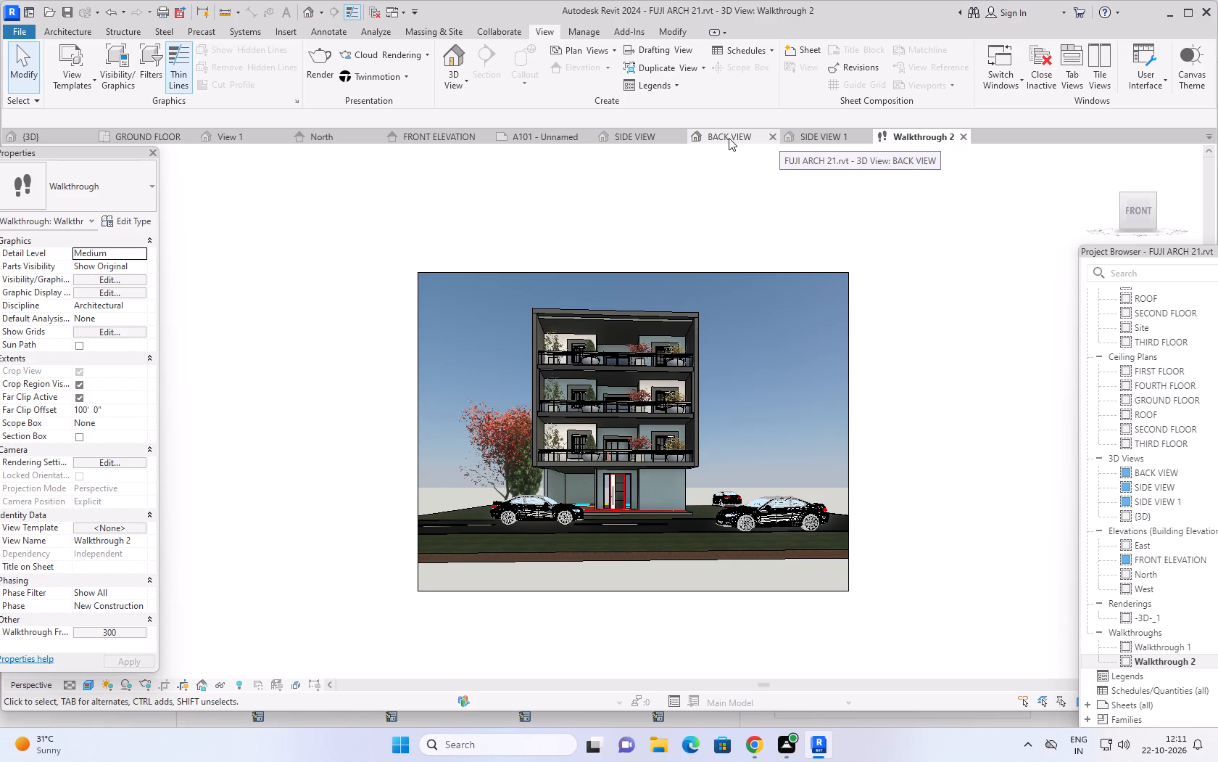
Review the BACK VIEW and SIDE VIEW 1 perspectives of the building, ending back in the Walkthrough 2 view.
left_click(729, 138)
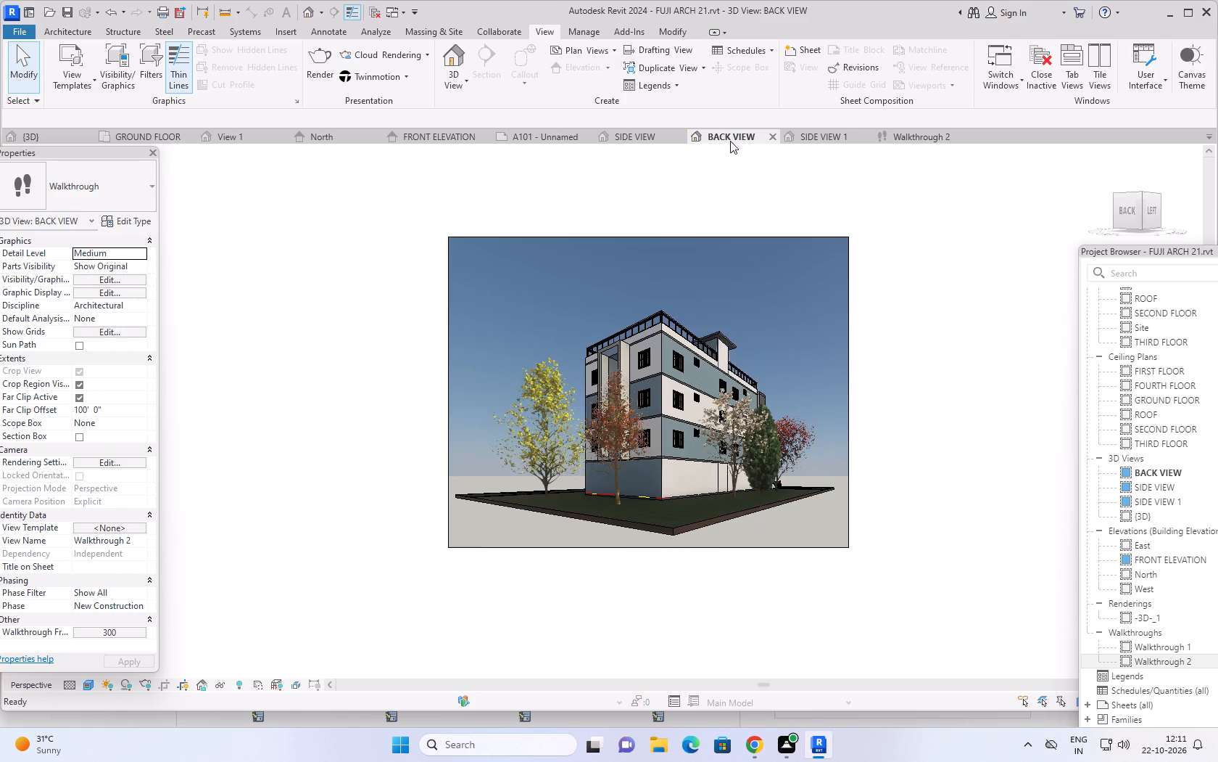
left_click(818, 132)
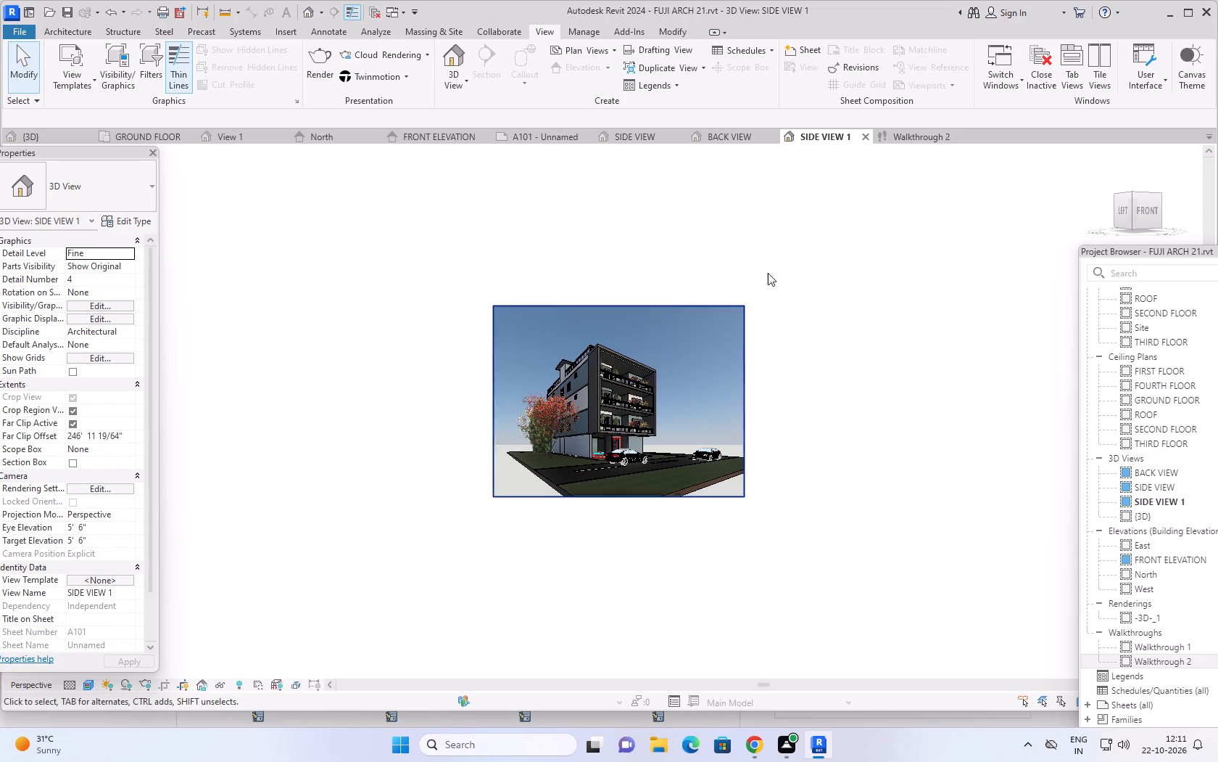
left_click(898, 136)
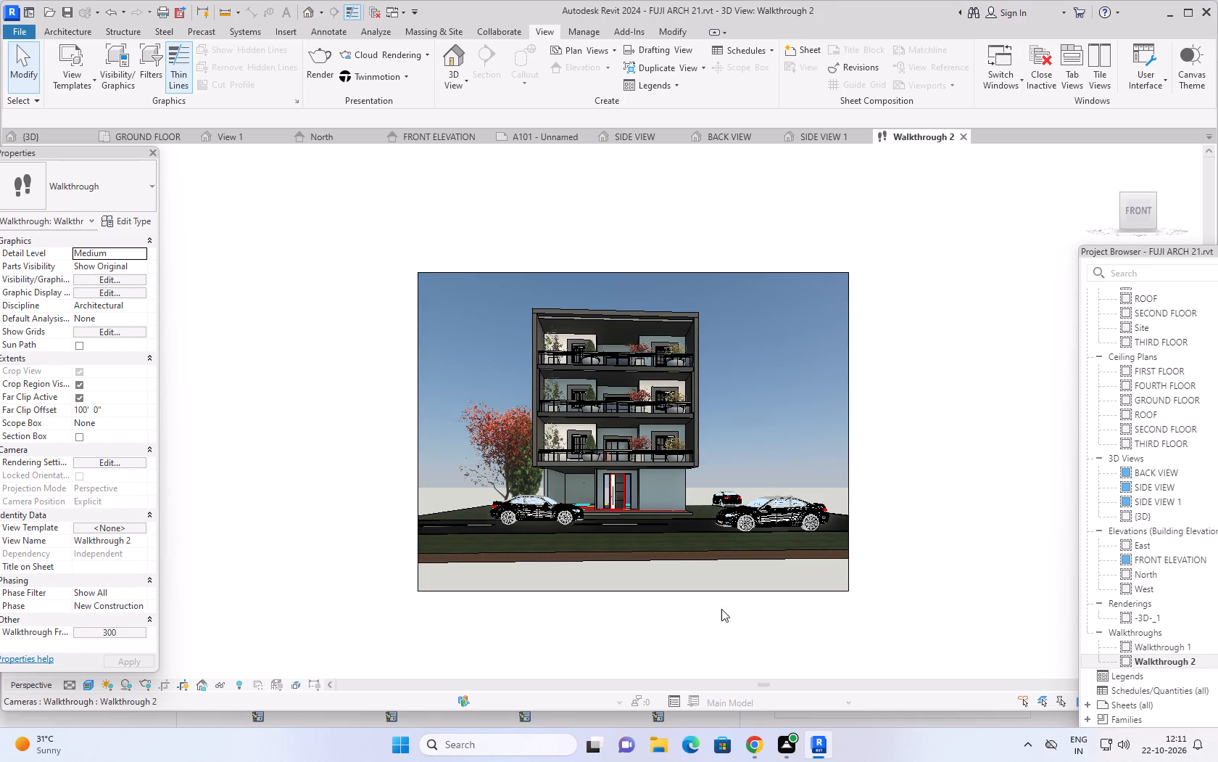